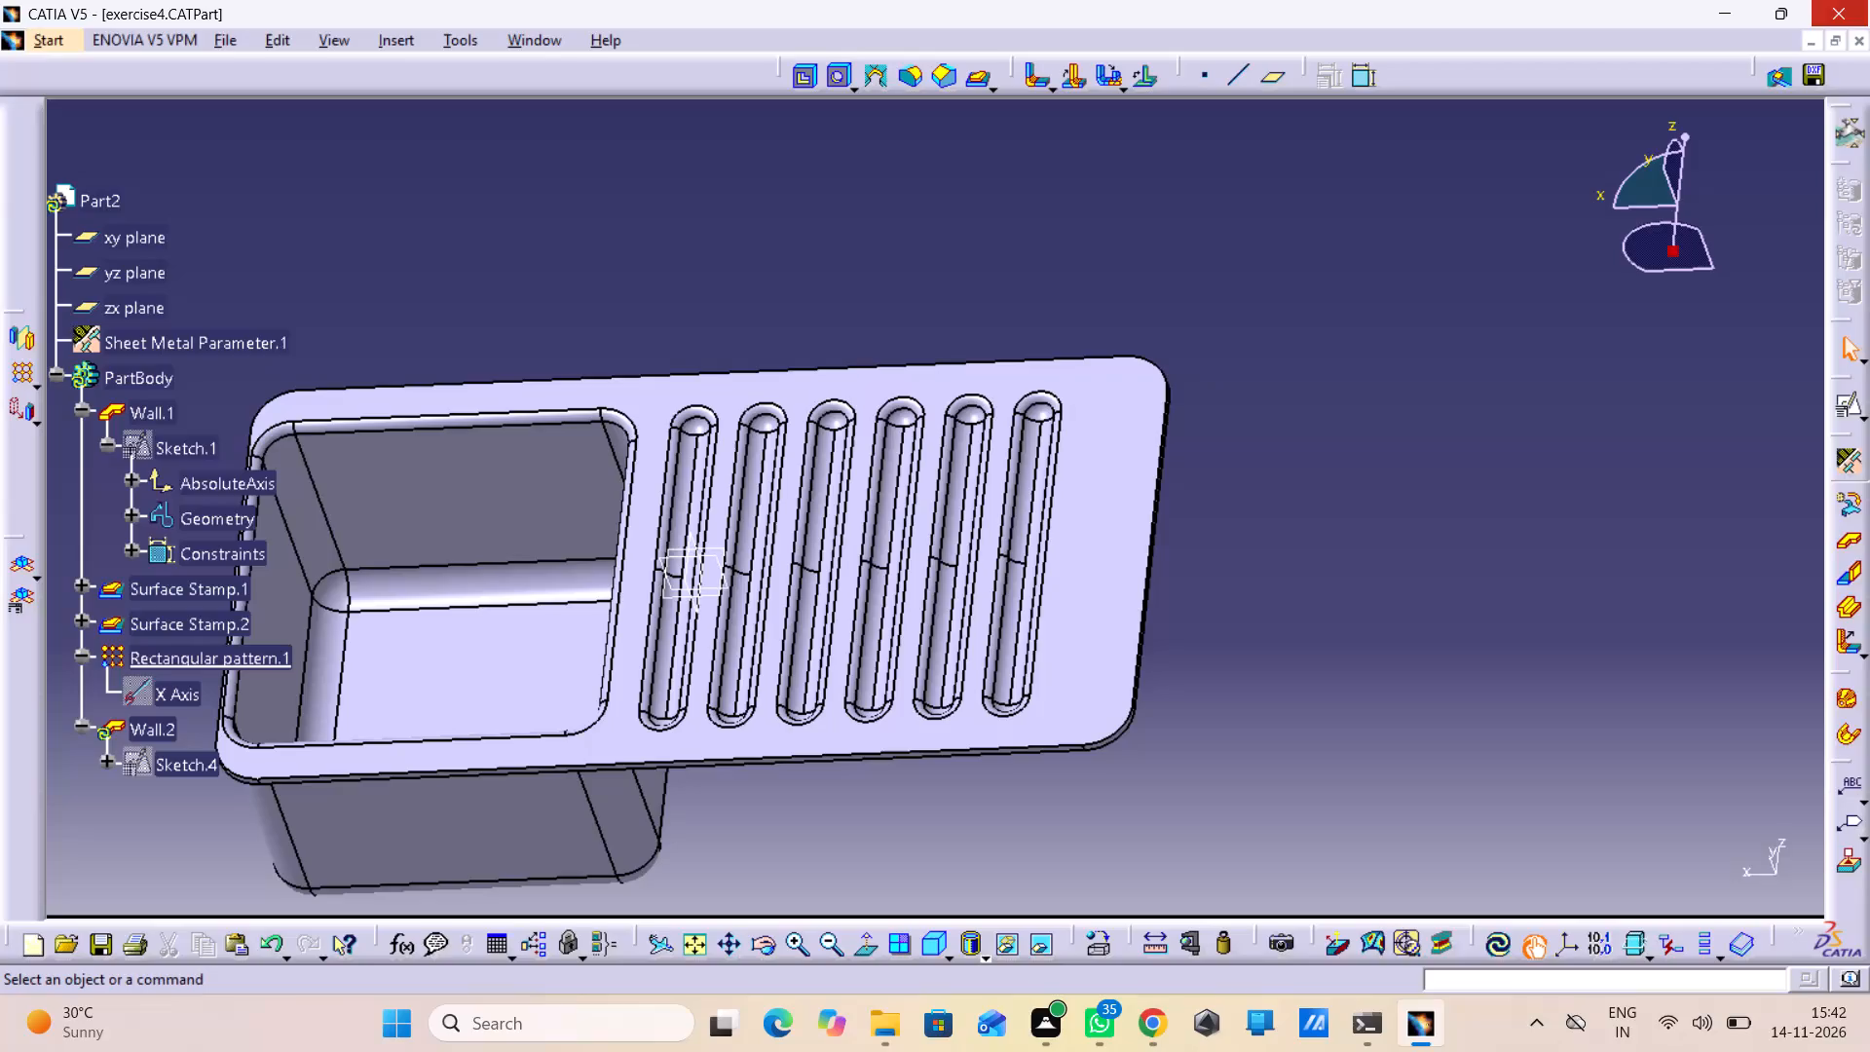
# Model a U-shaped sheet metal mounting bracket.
# Close the two open part documents, exercise4 and exercise 2.
pyautogui.click(1855, 40)
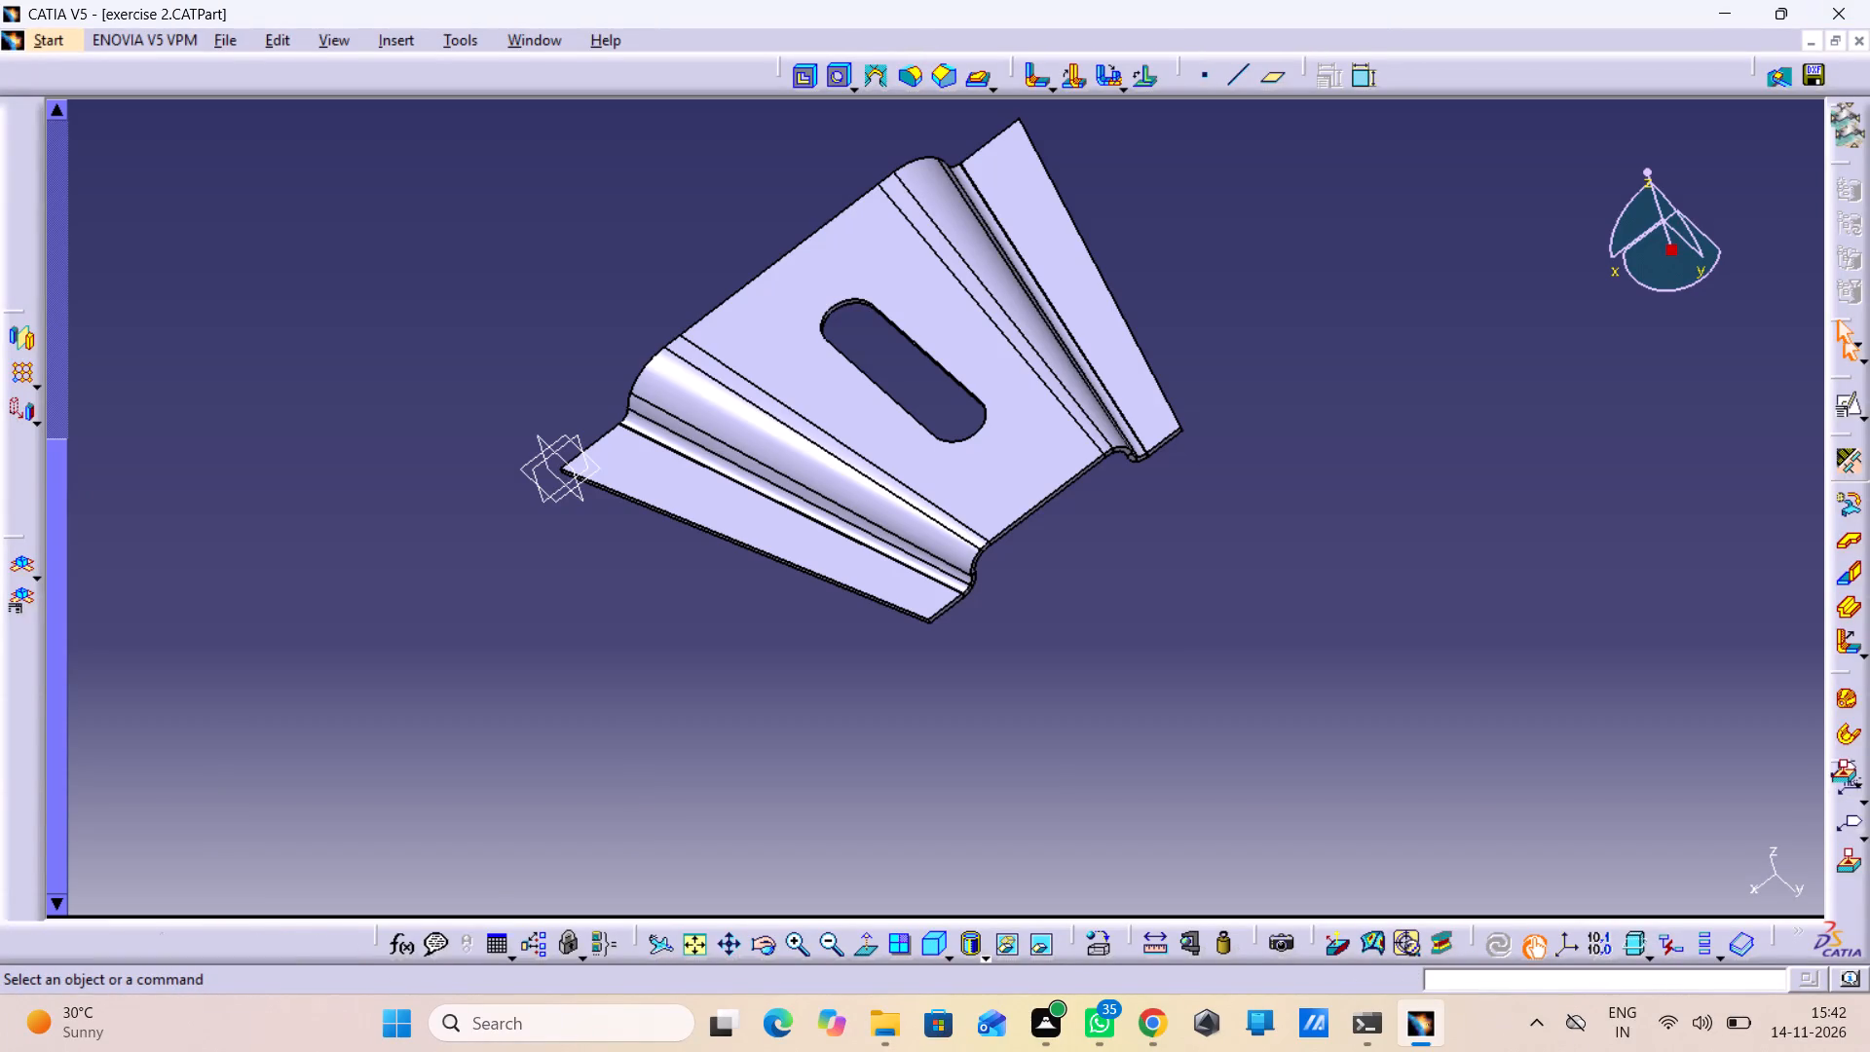
pyautogui.click(1861, 43)
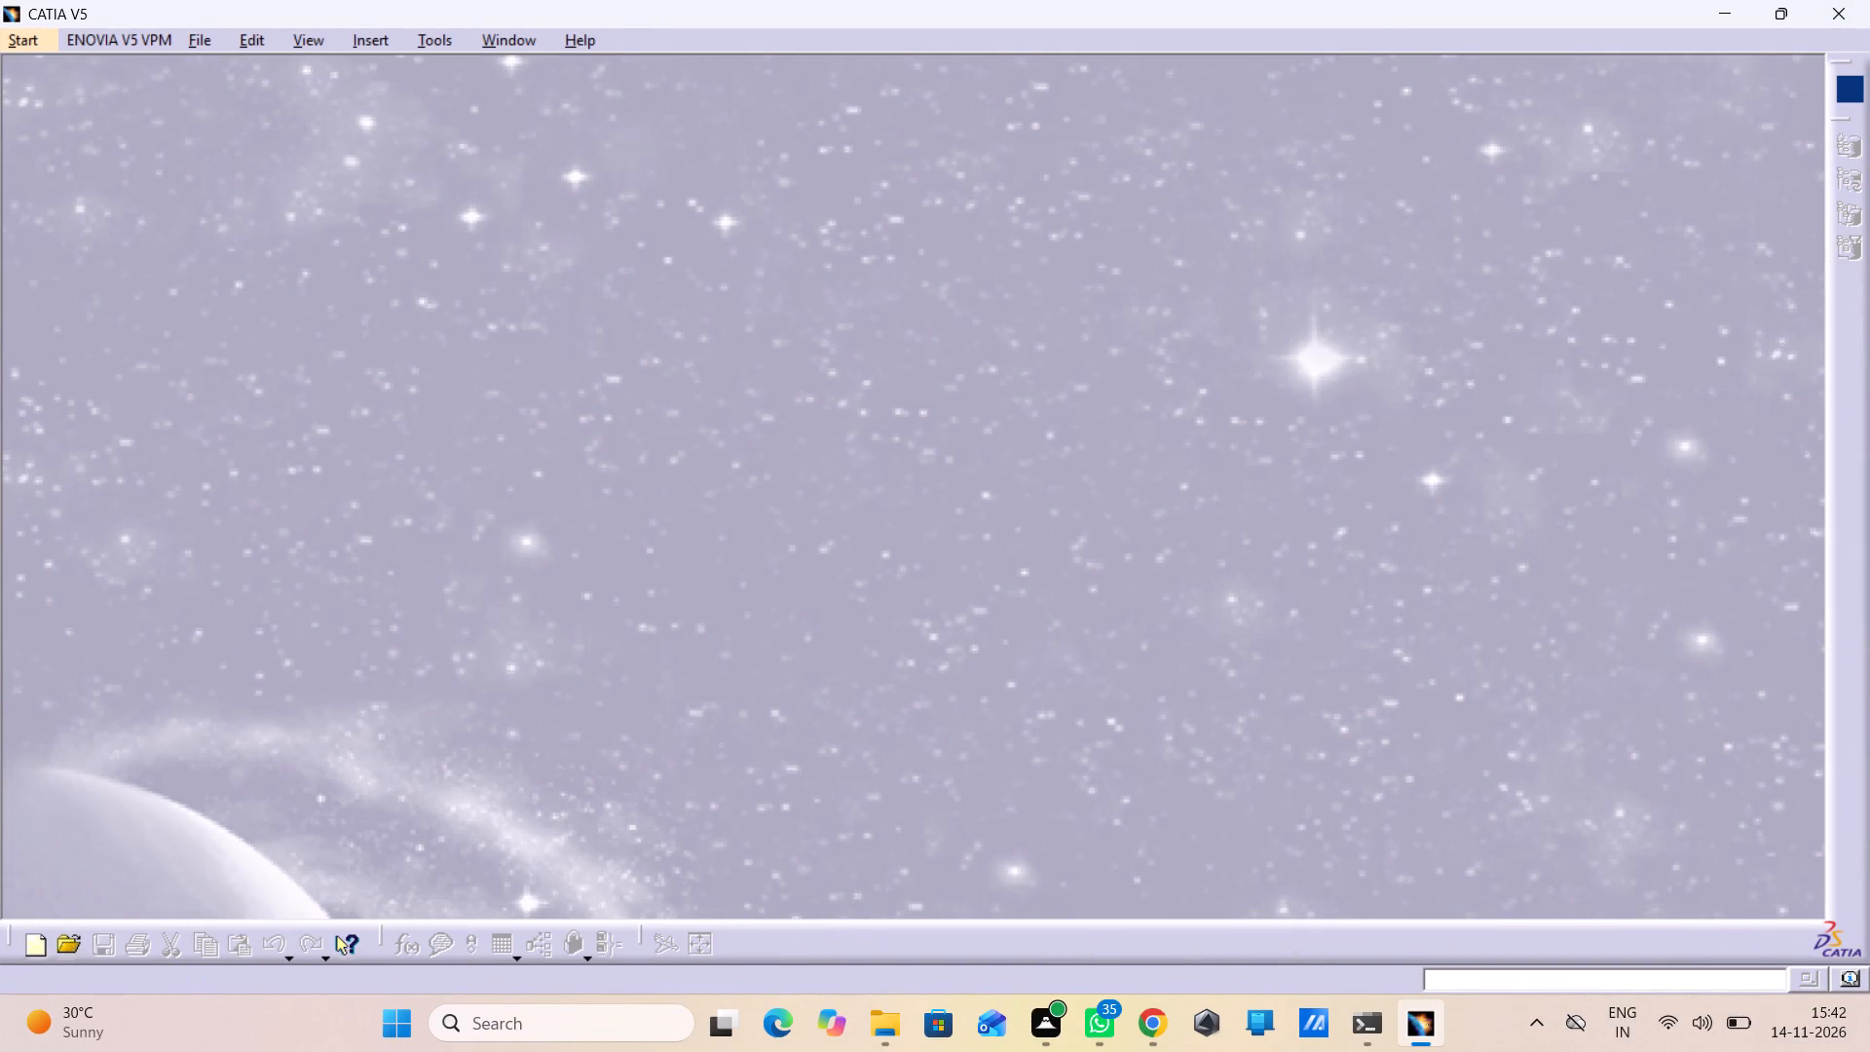
# Create a new part named Part1 in the Generative Sheetmetal Design workbench with hybrid design enabled.
pyautogui.click(18, 43)
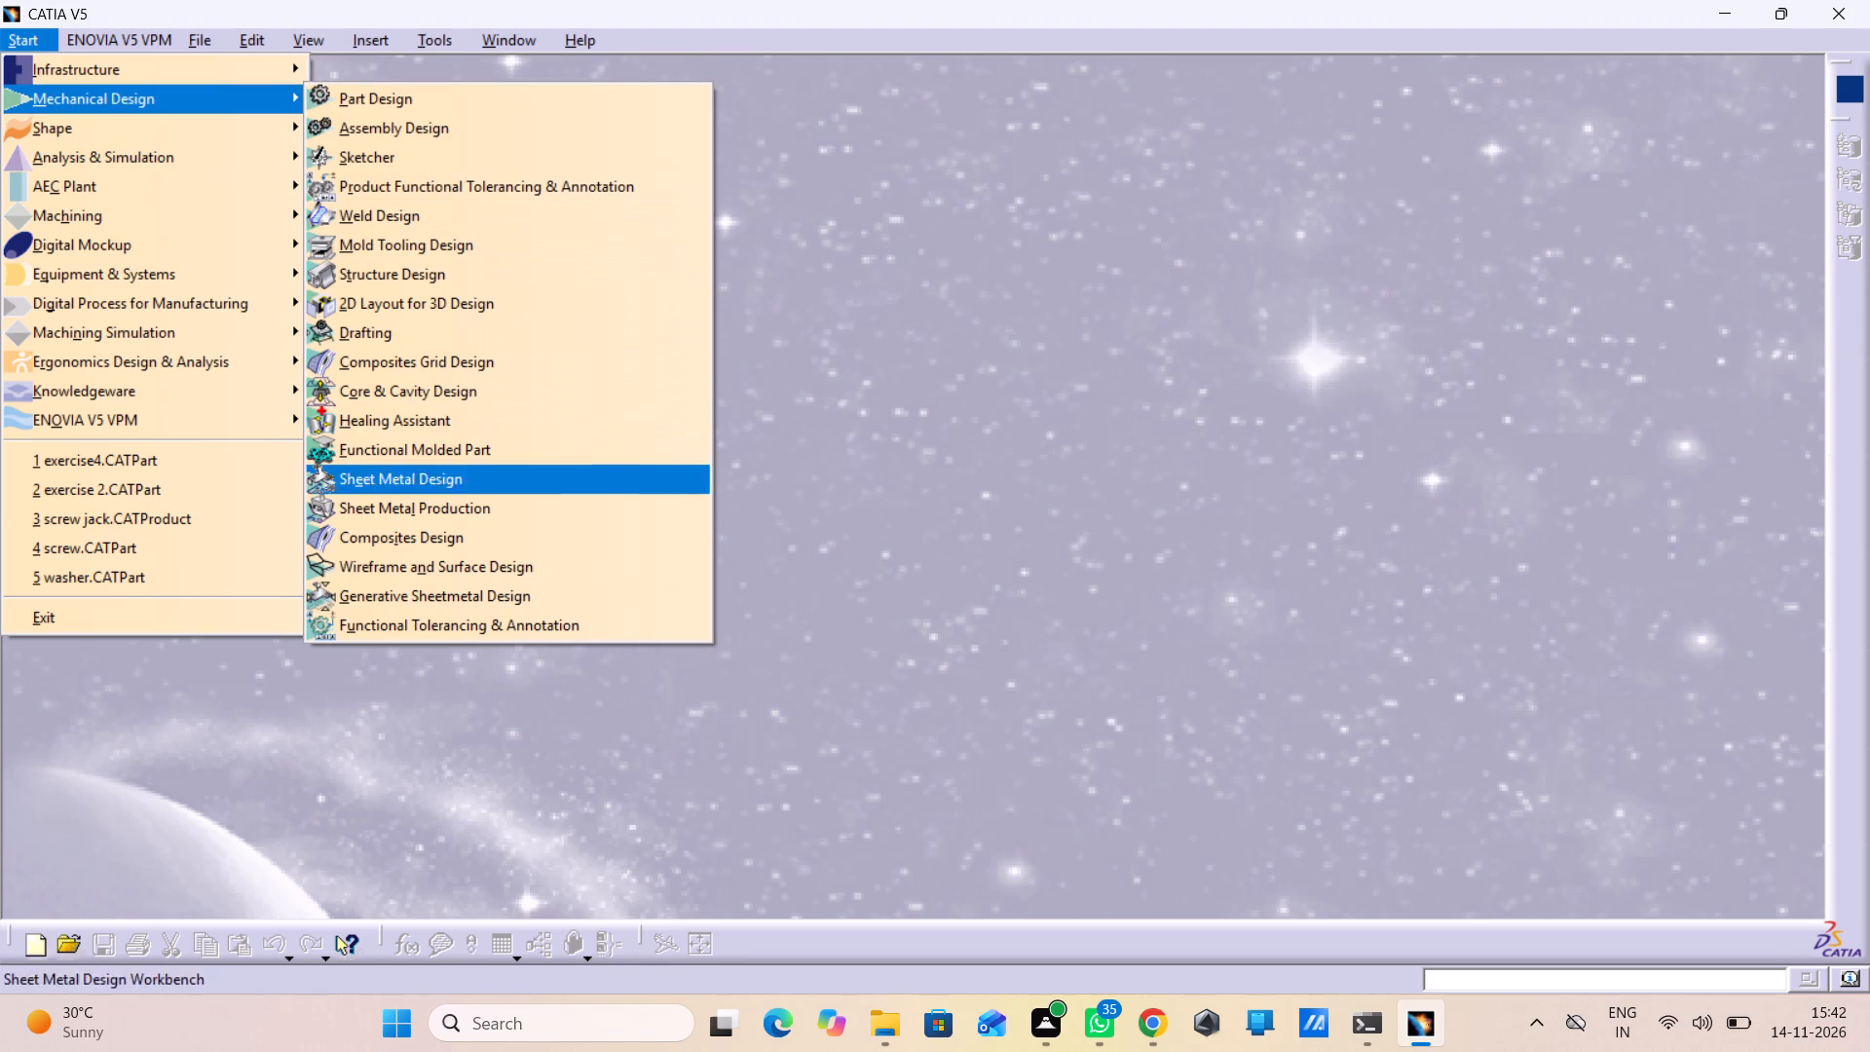
pyautogui.click(492, 590)
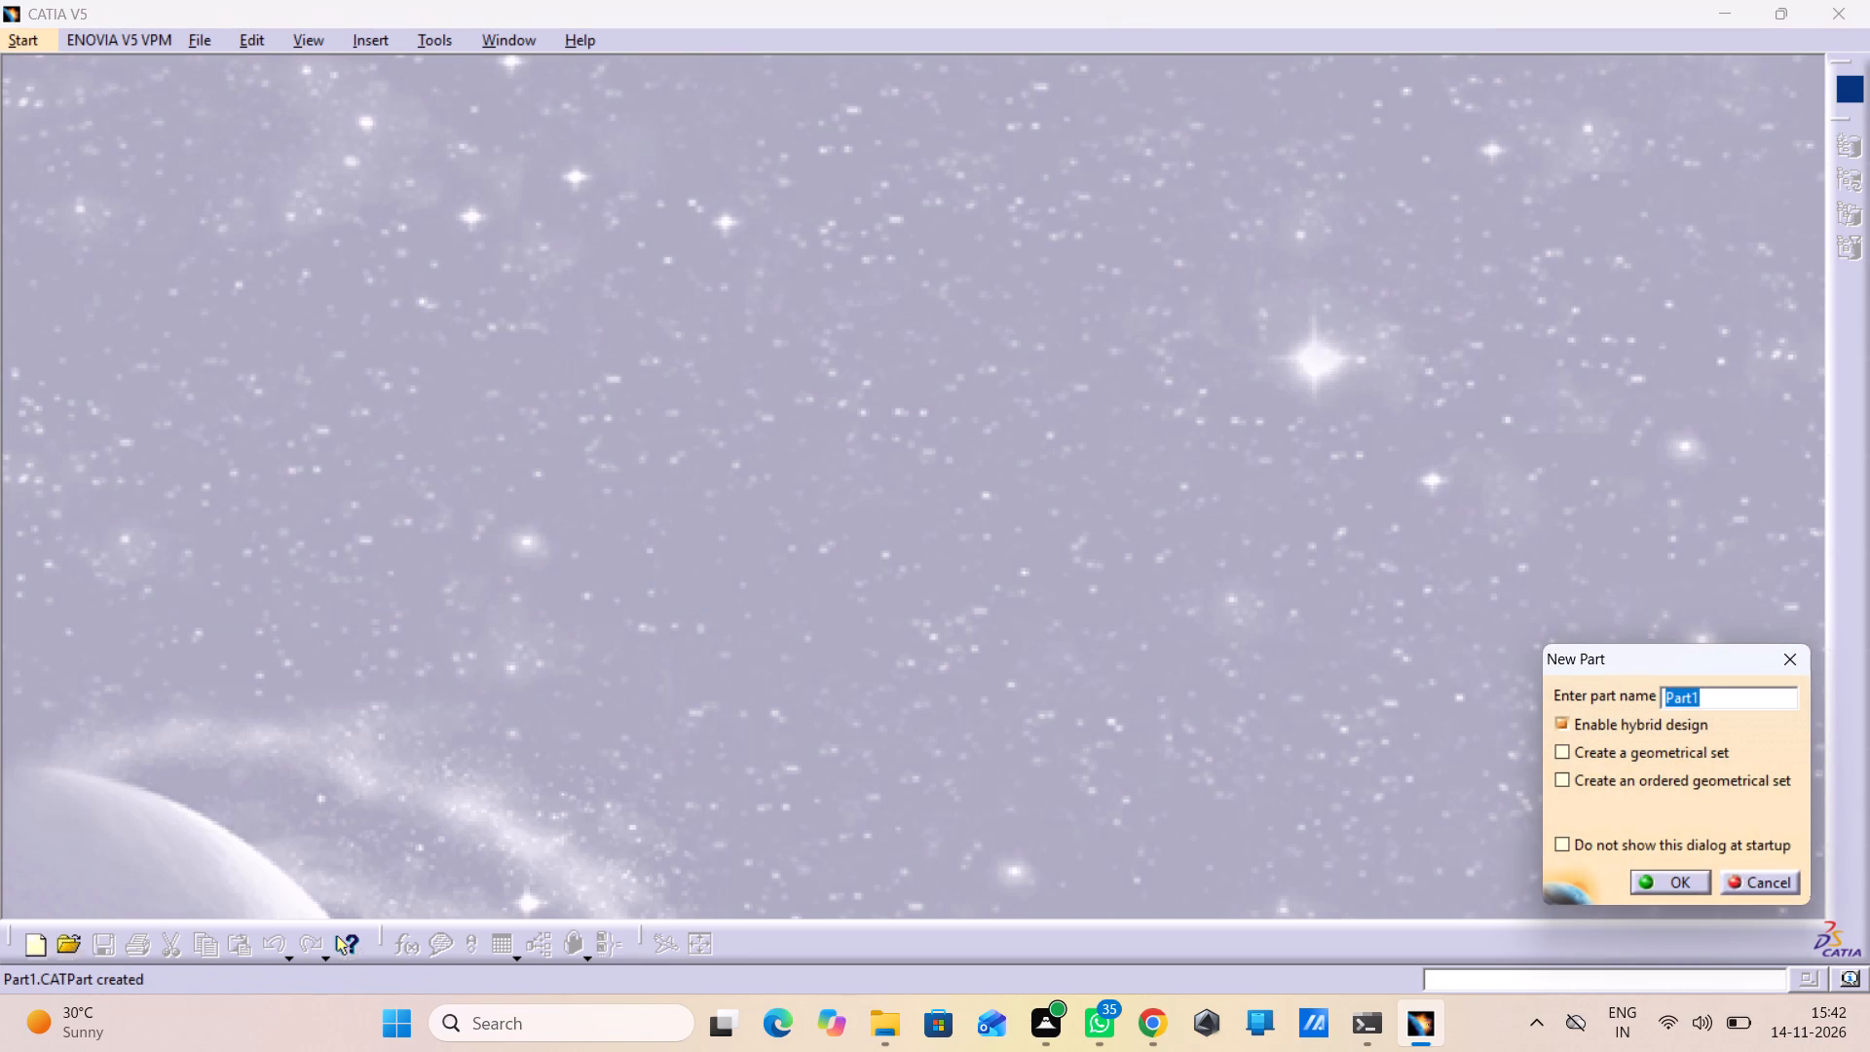
pyautogui.click(1670, 888)
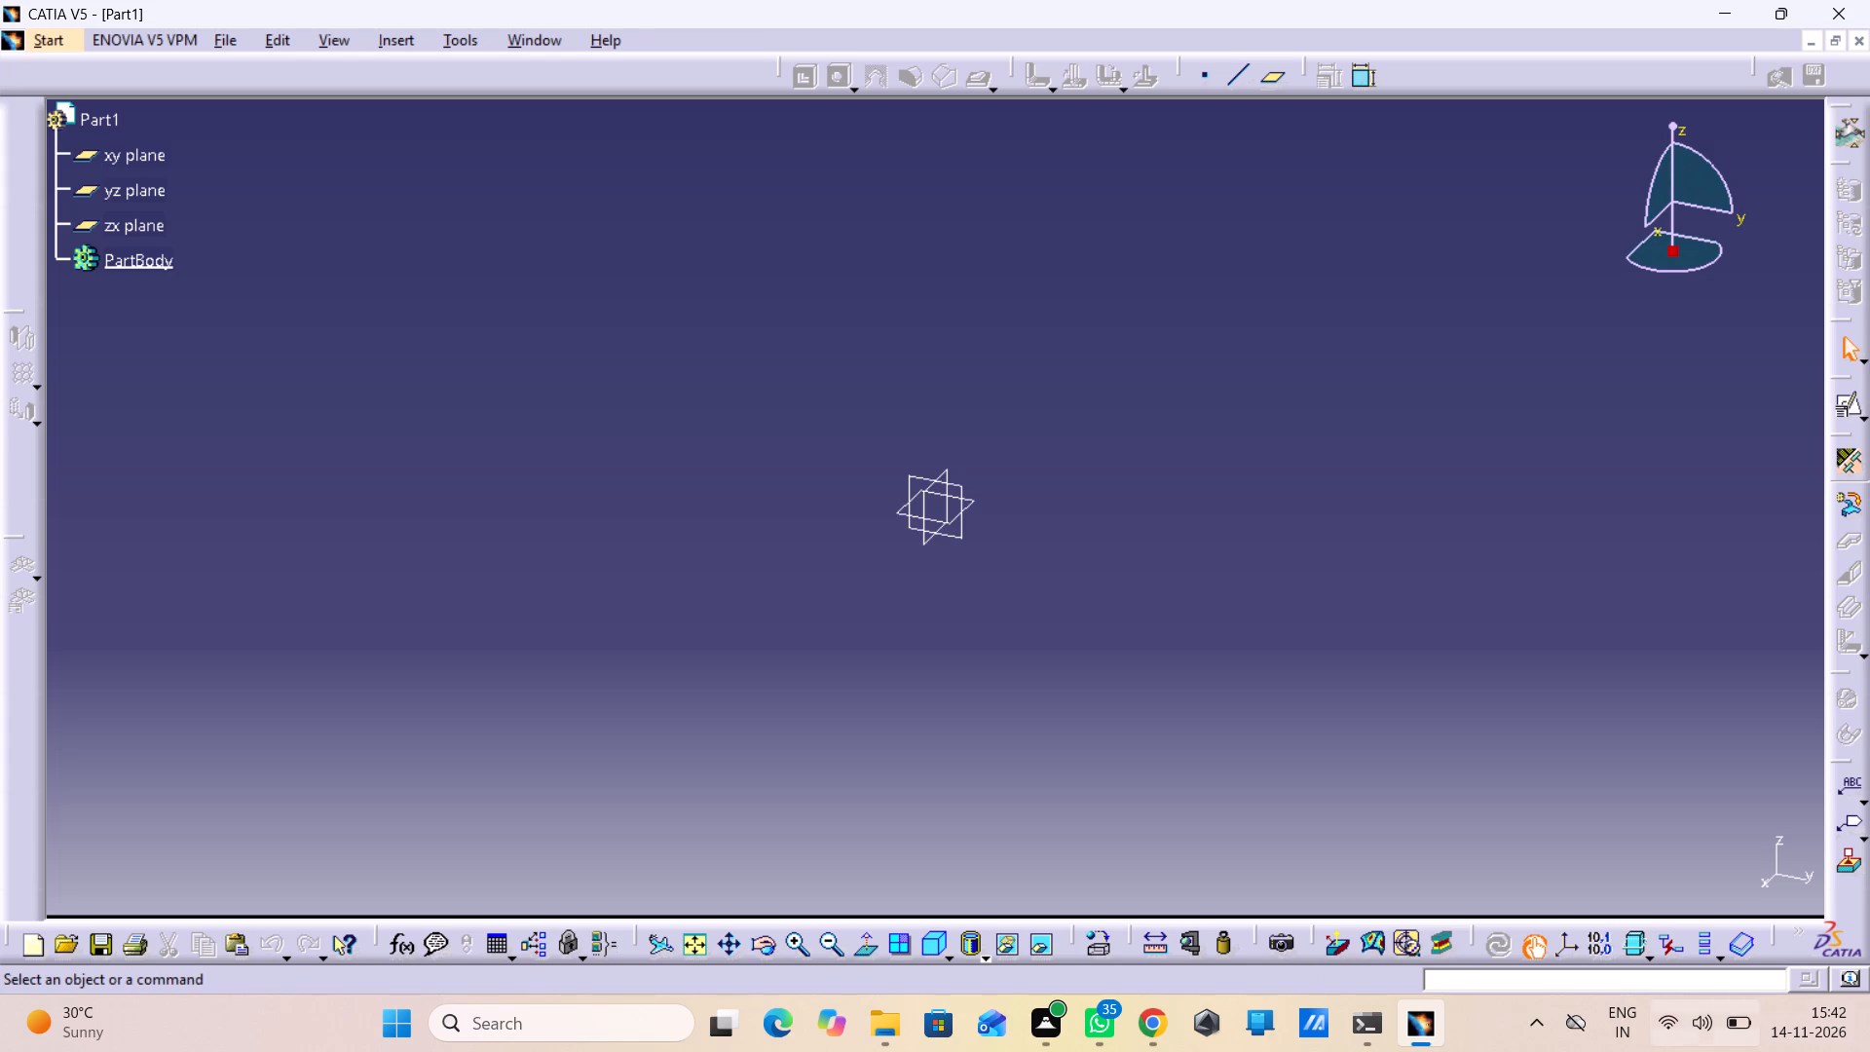
# Open a positioned sketch on the zx plane with implicit origin and orientation.
pyautogui.click(925, 488)
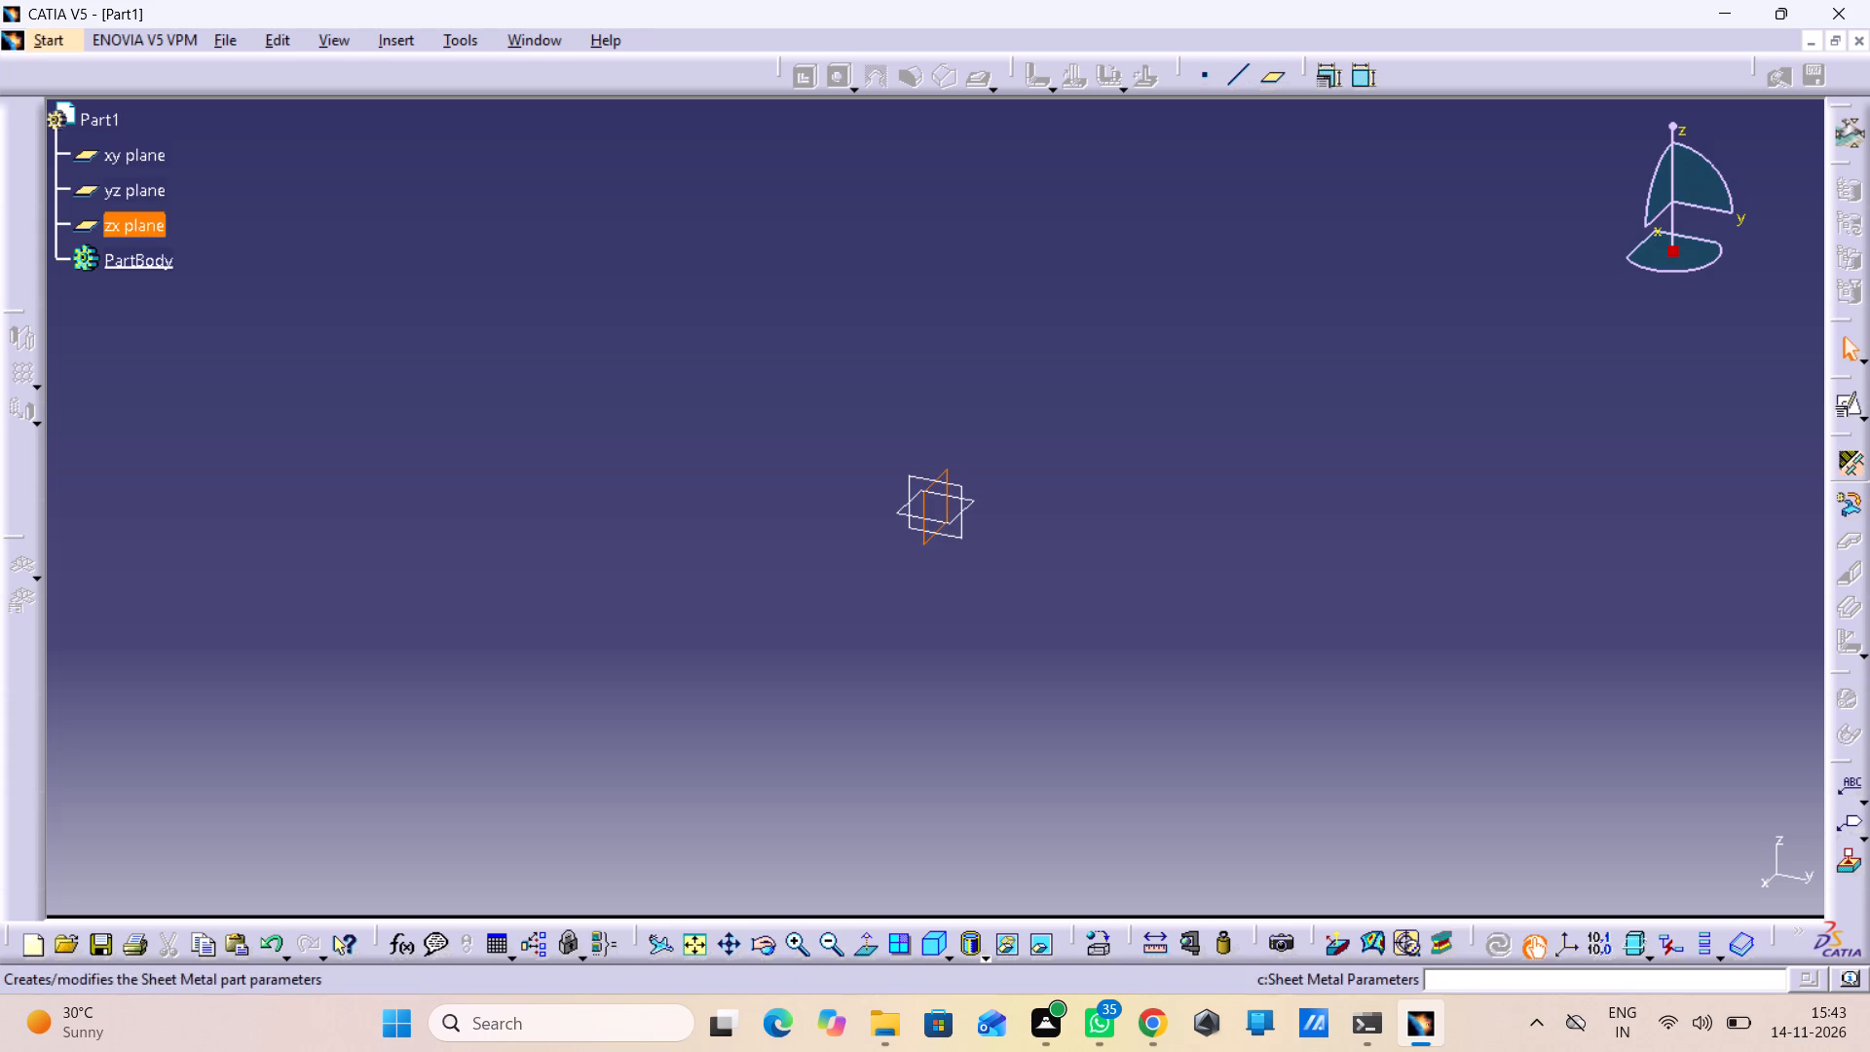
pyautogui.click(1851, 407)
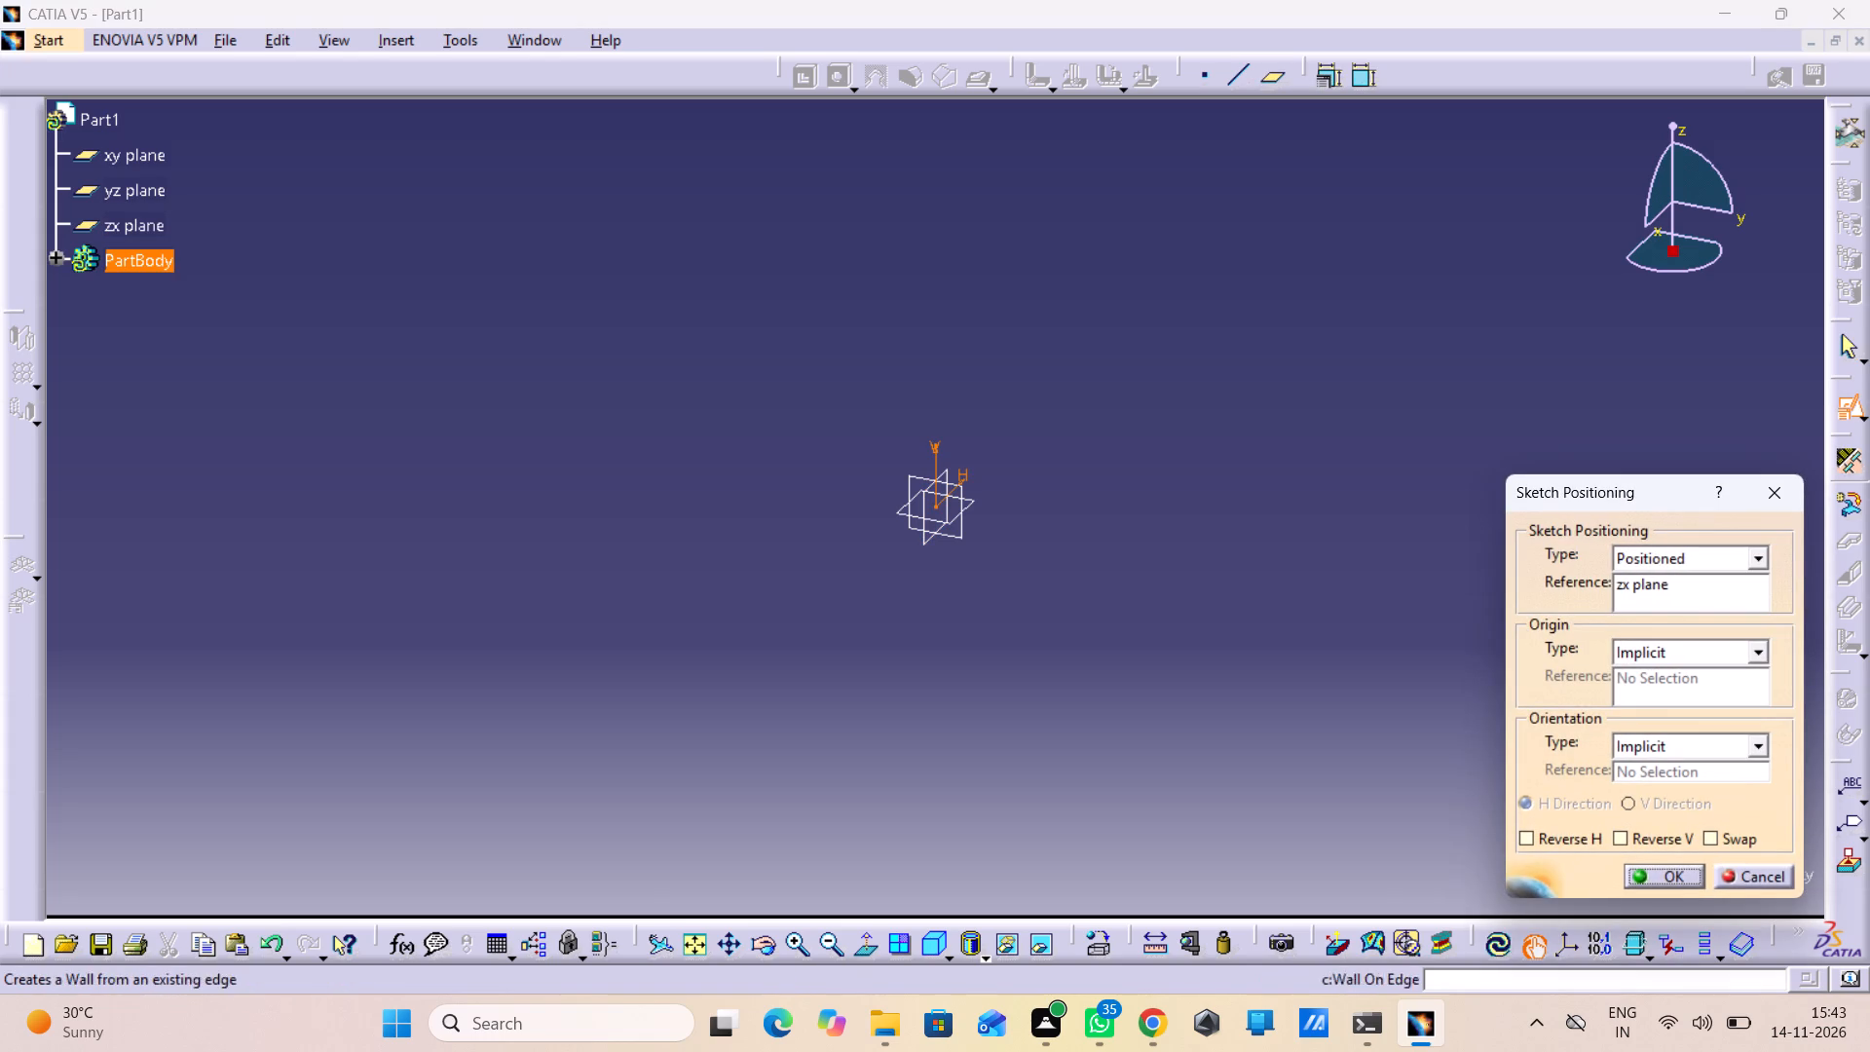
pyautogui.click(1693, 878)
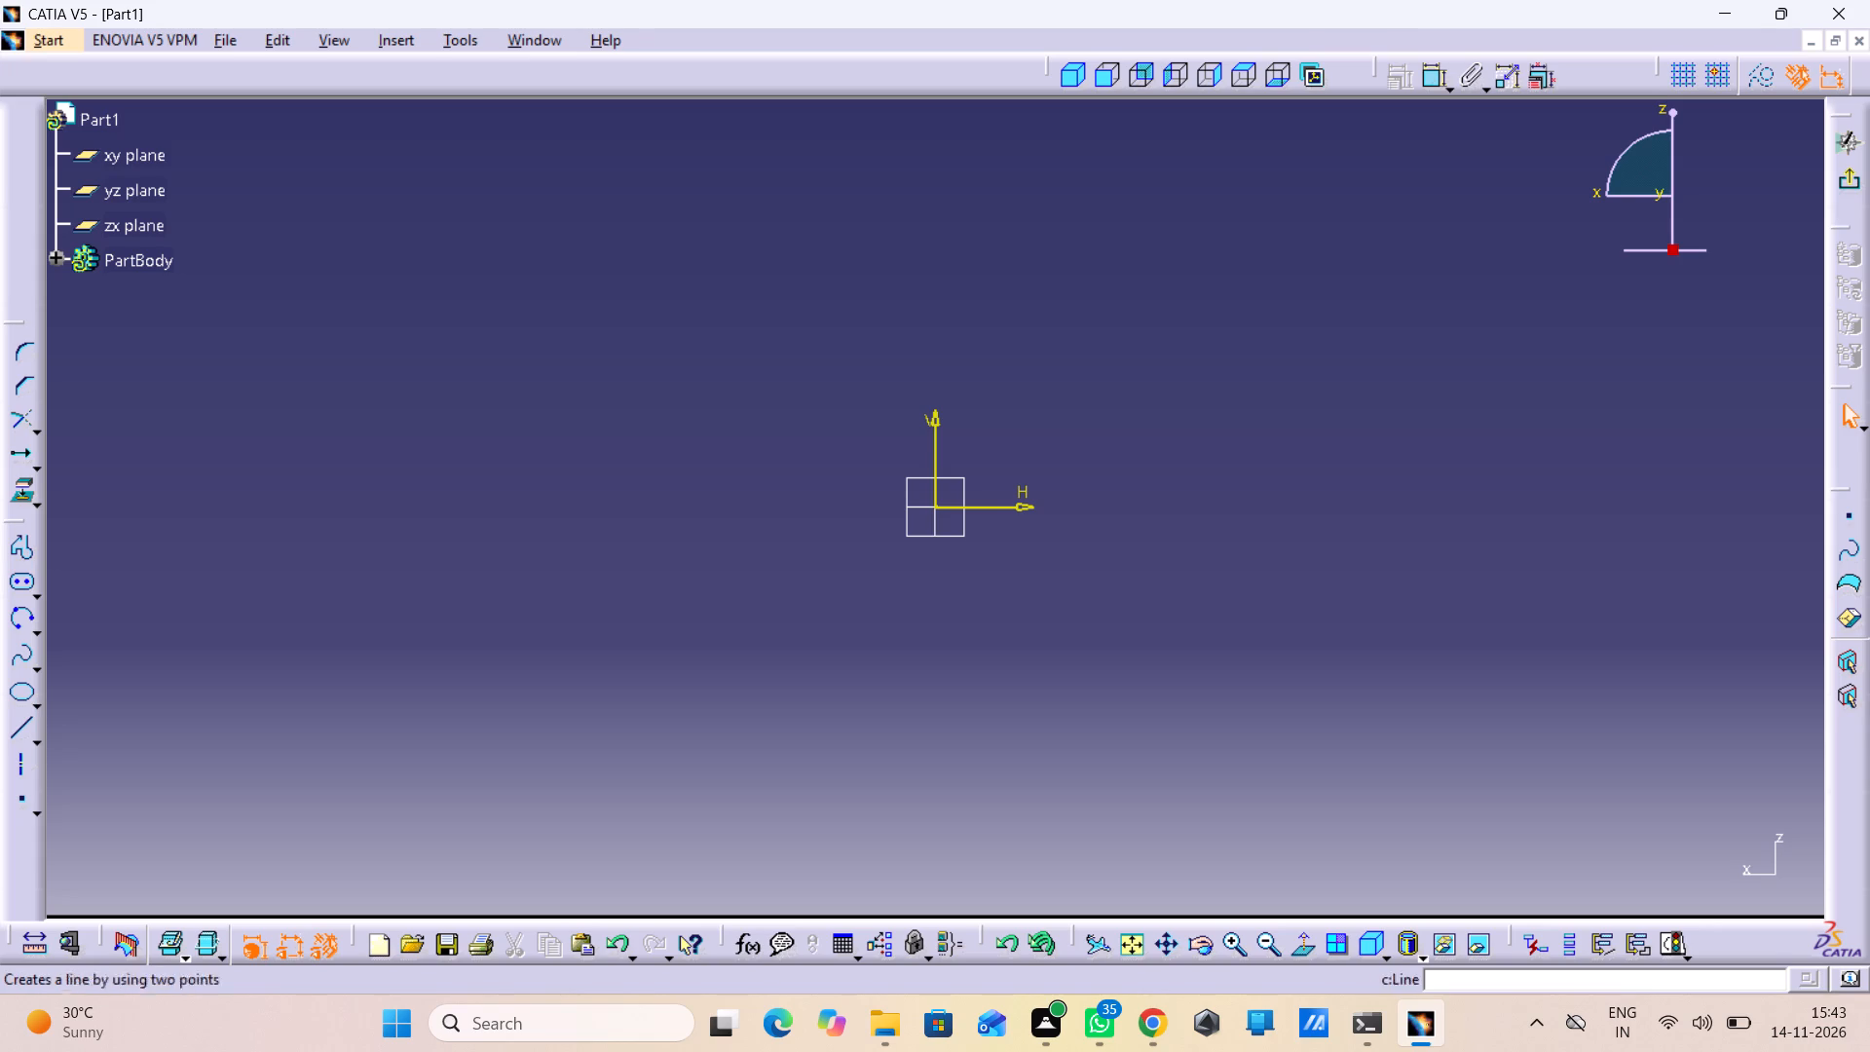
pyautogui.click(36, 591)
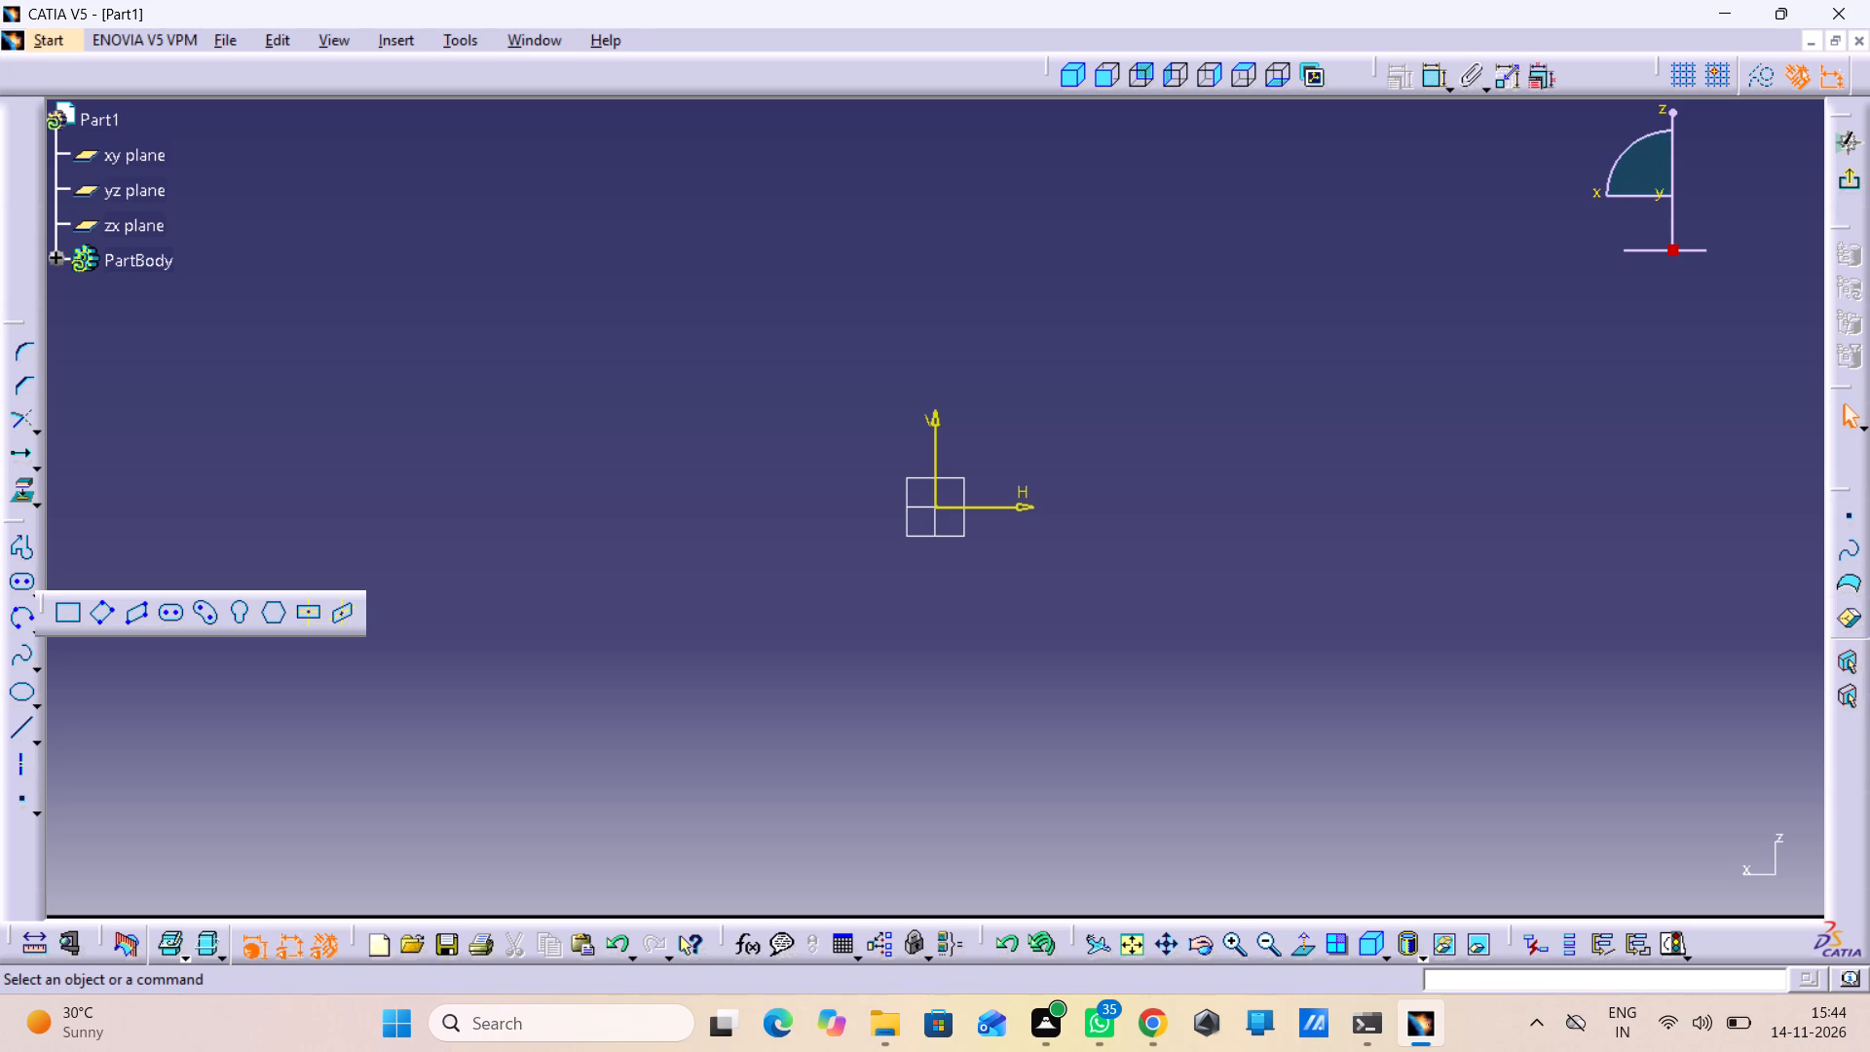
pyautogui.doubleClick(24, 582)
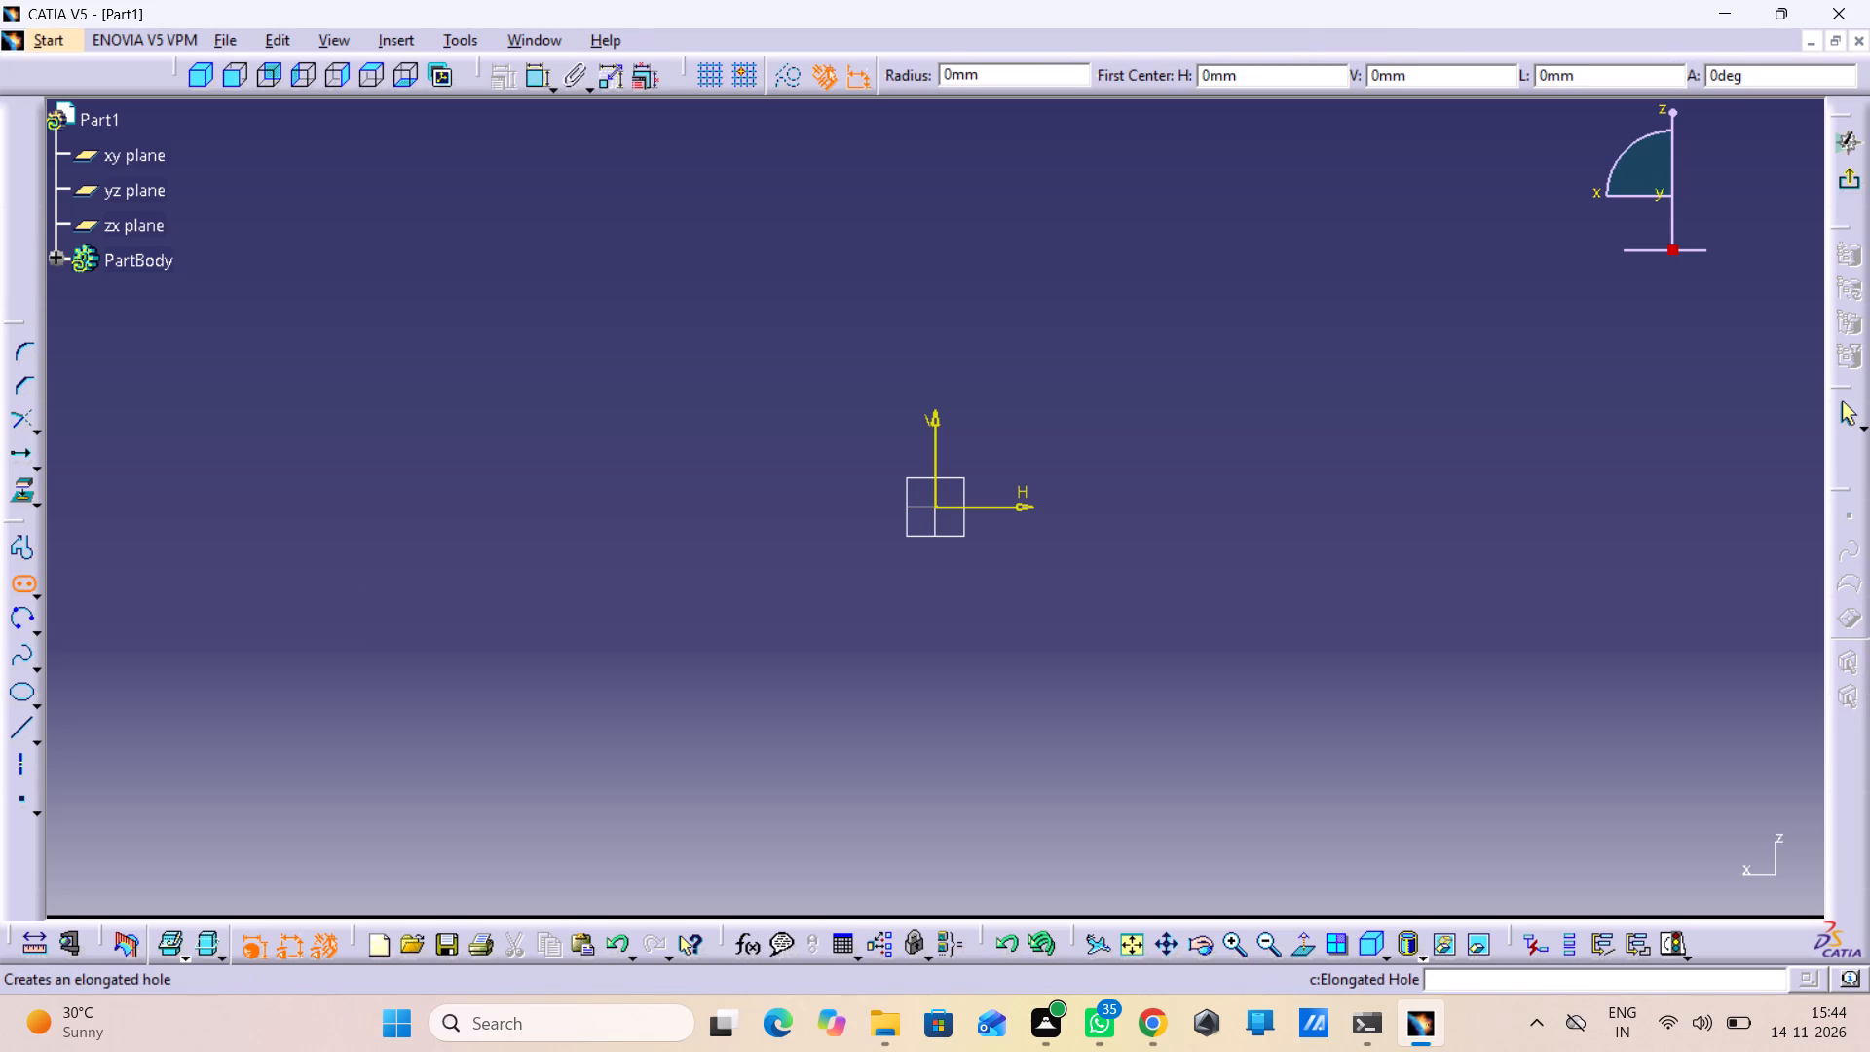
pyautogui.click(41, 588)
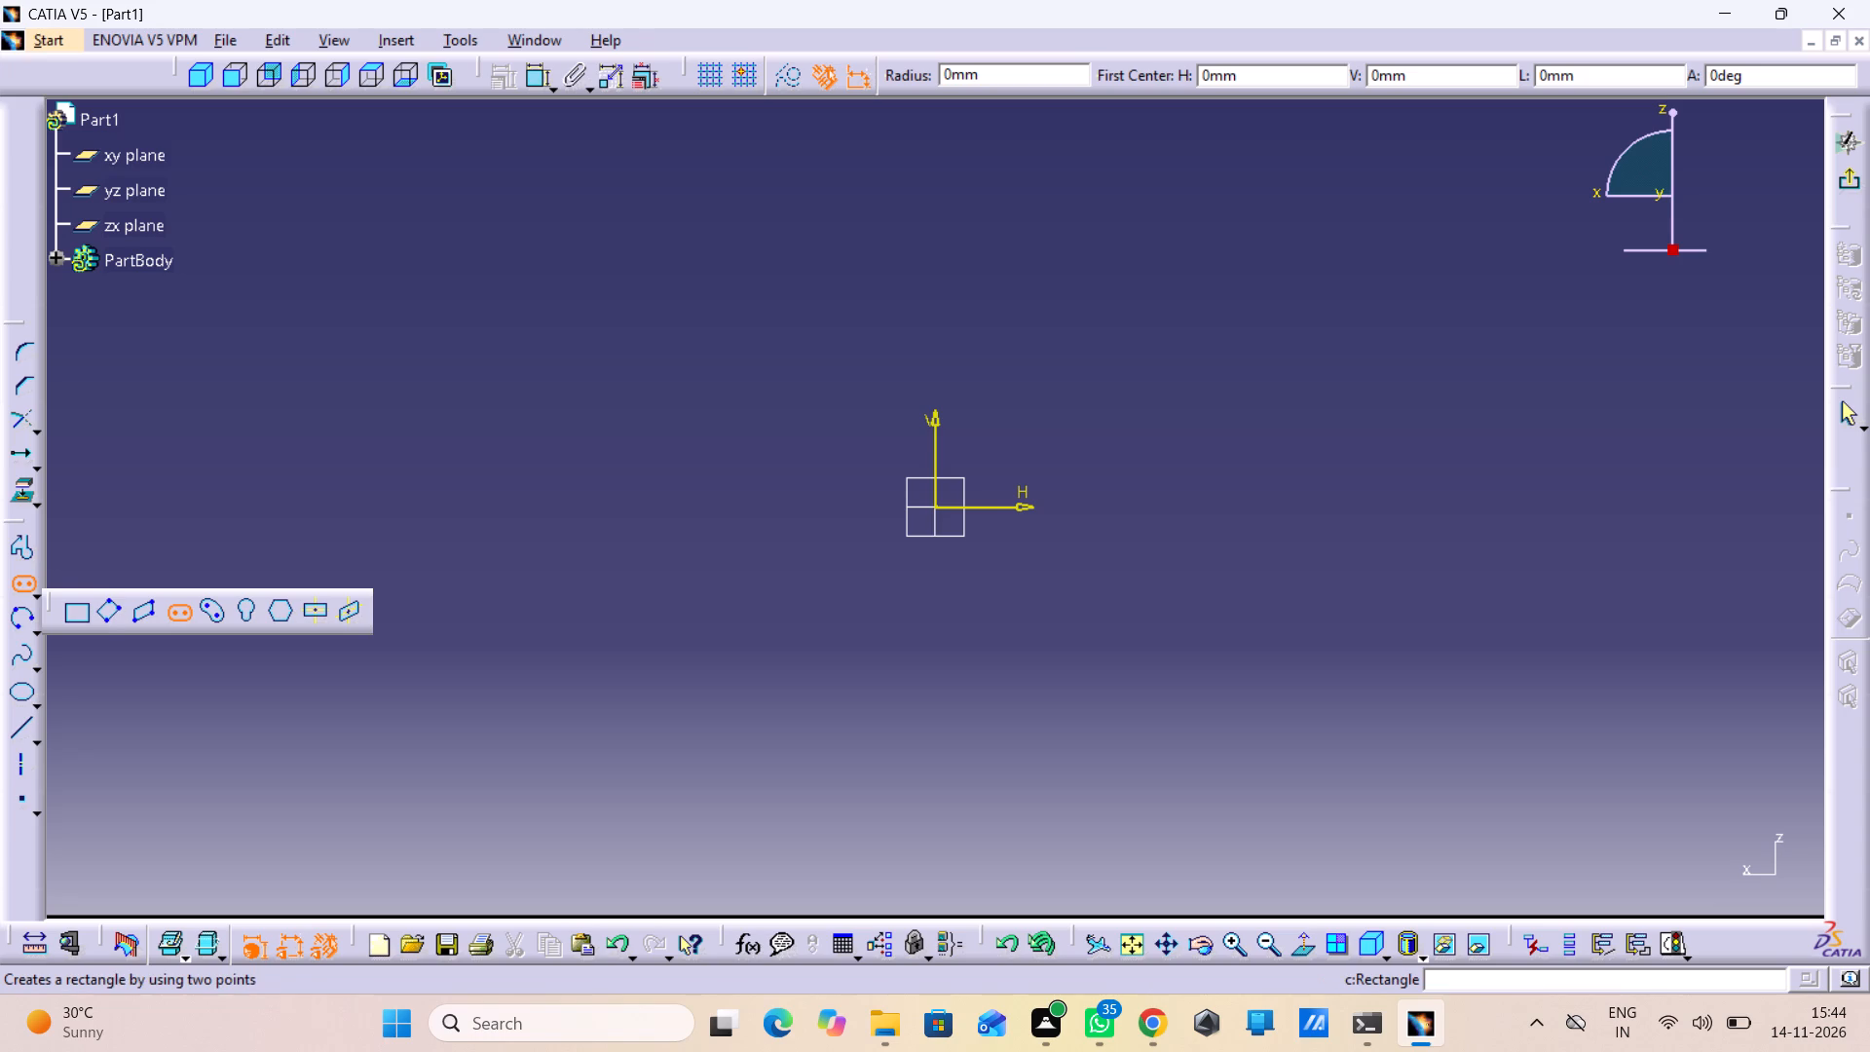
# Draw the hat profile's inner outline with the Profile tool, about 50 mm wide and 61 mm high, with outward flanges about 31 and 29 mm.
pyautogui.doubleClick(20, 551)
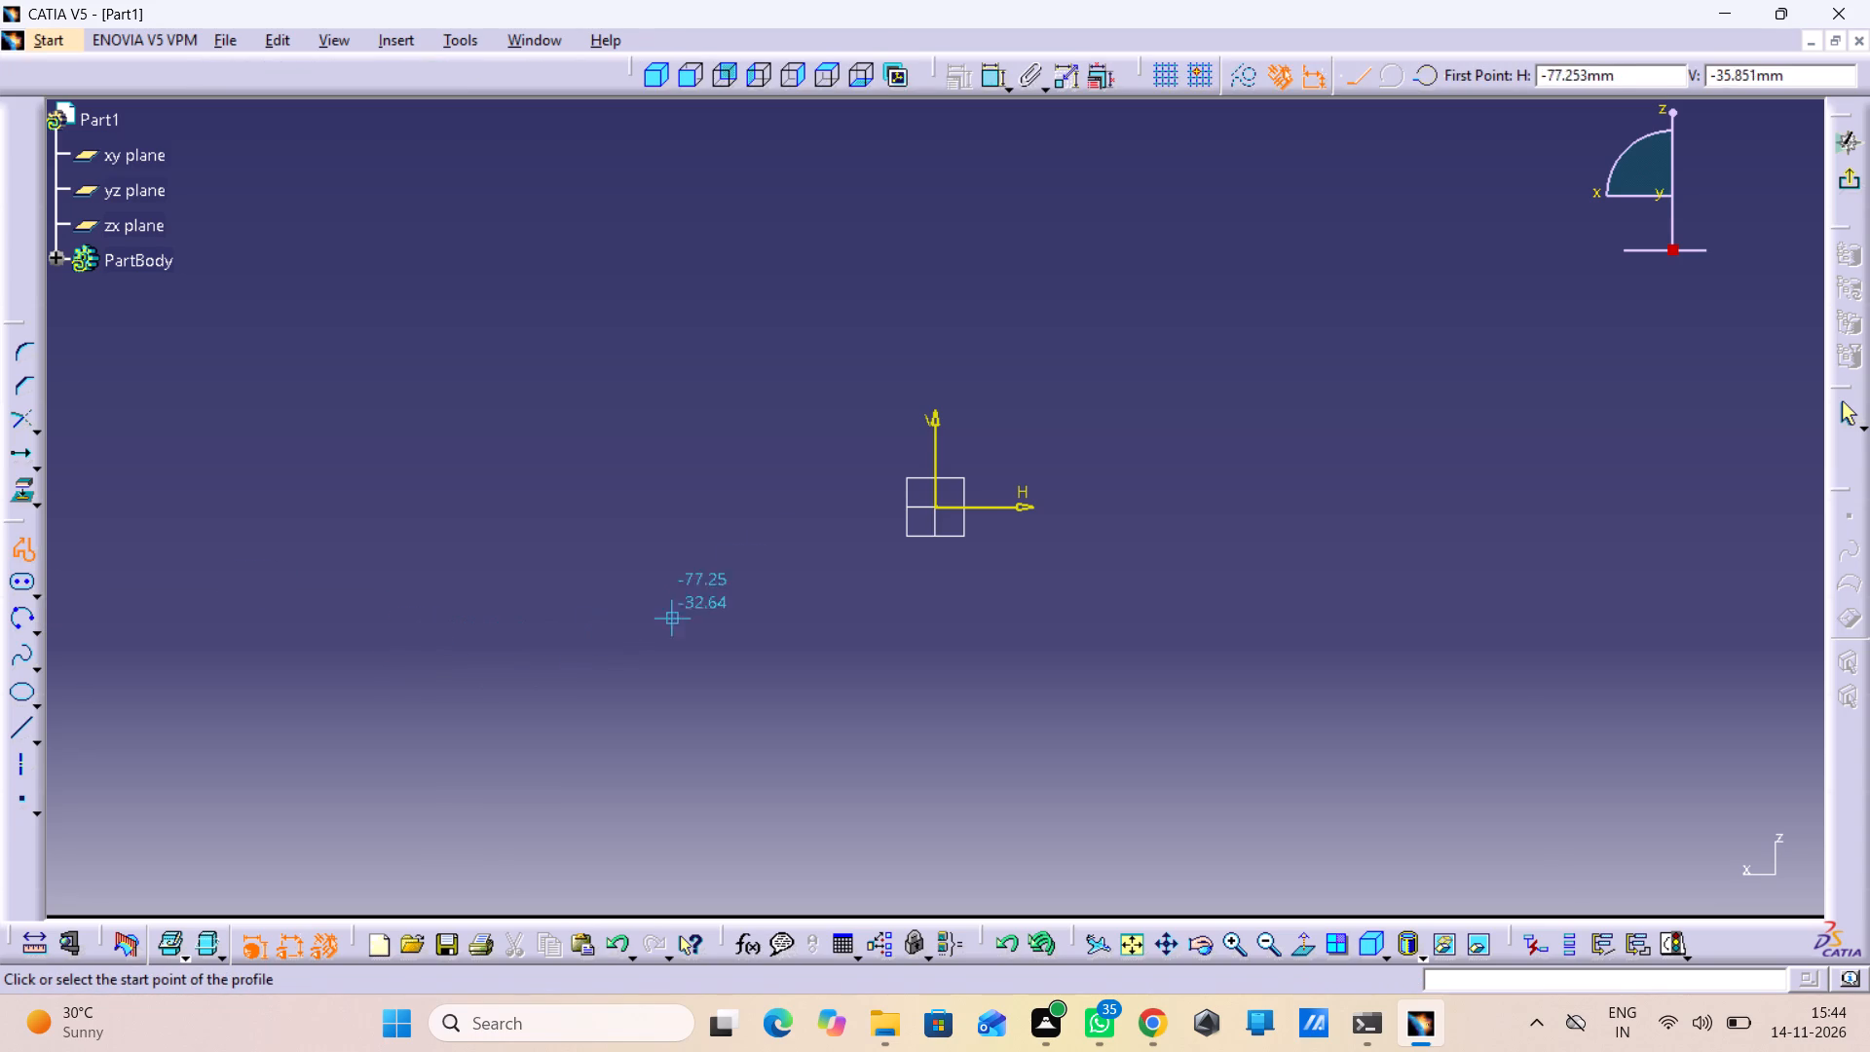
pyautogui.click(792, 525)
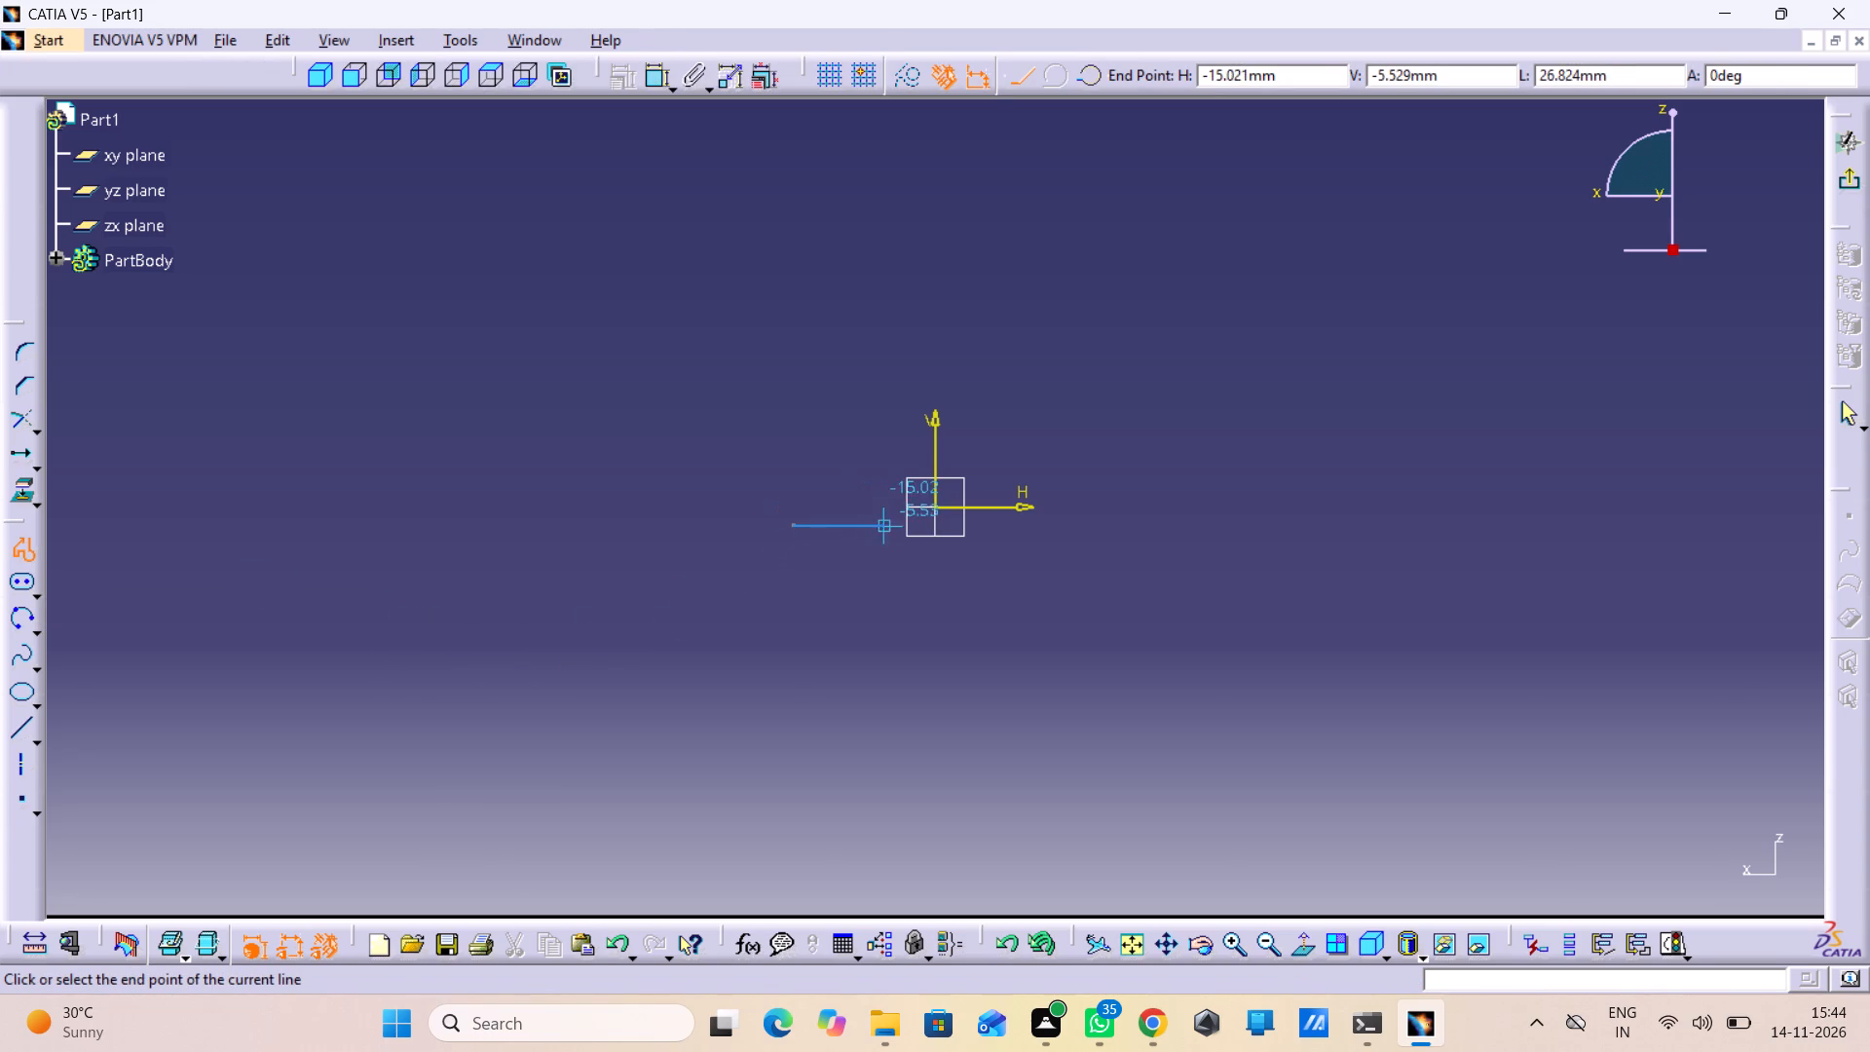
pyautogui.click(899, 525)
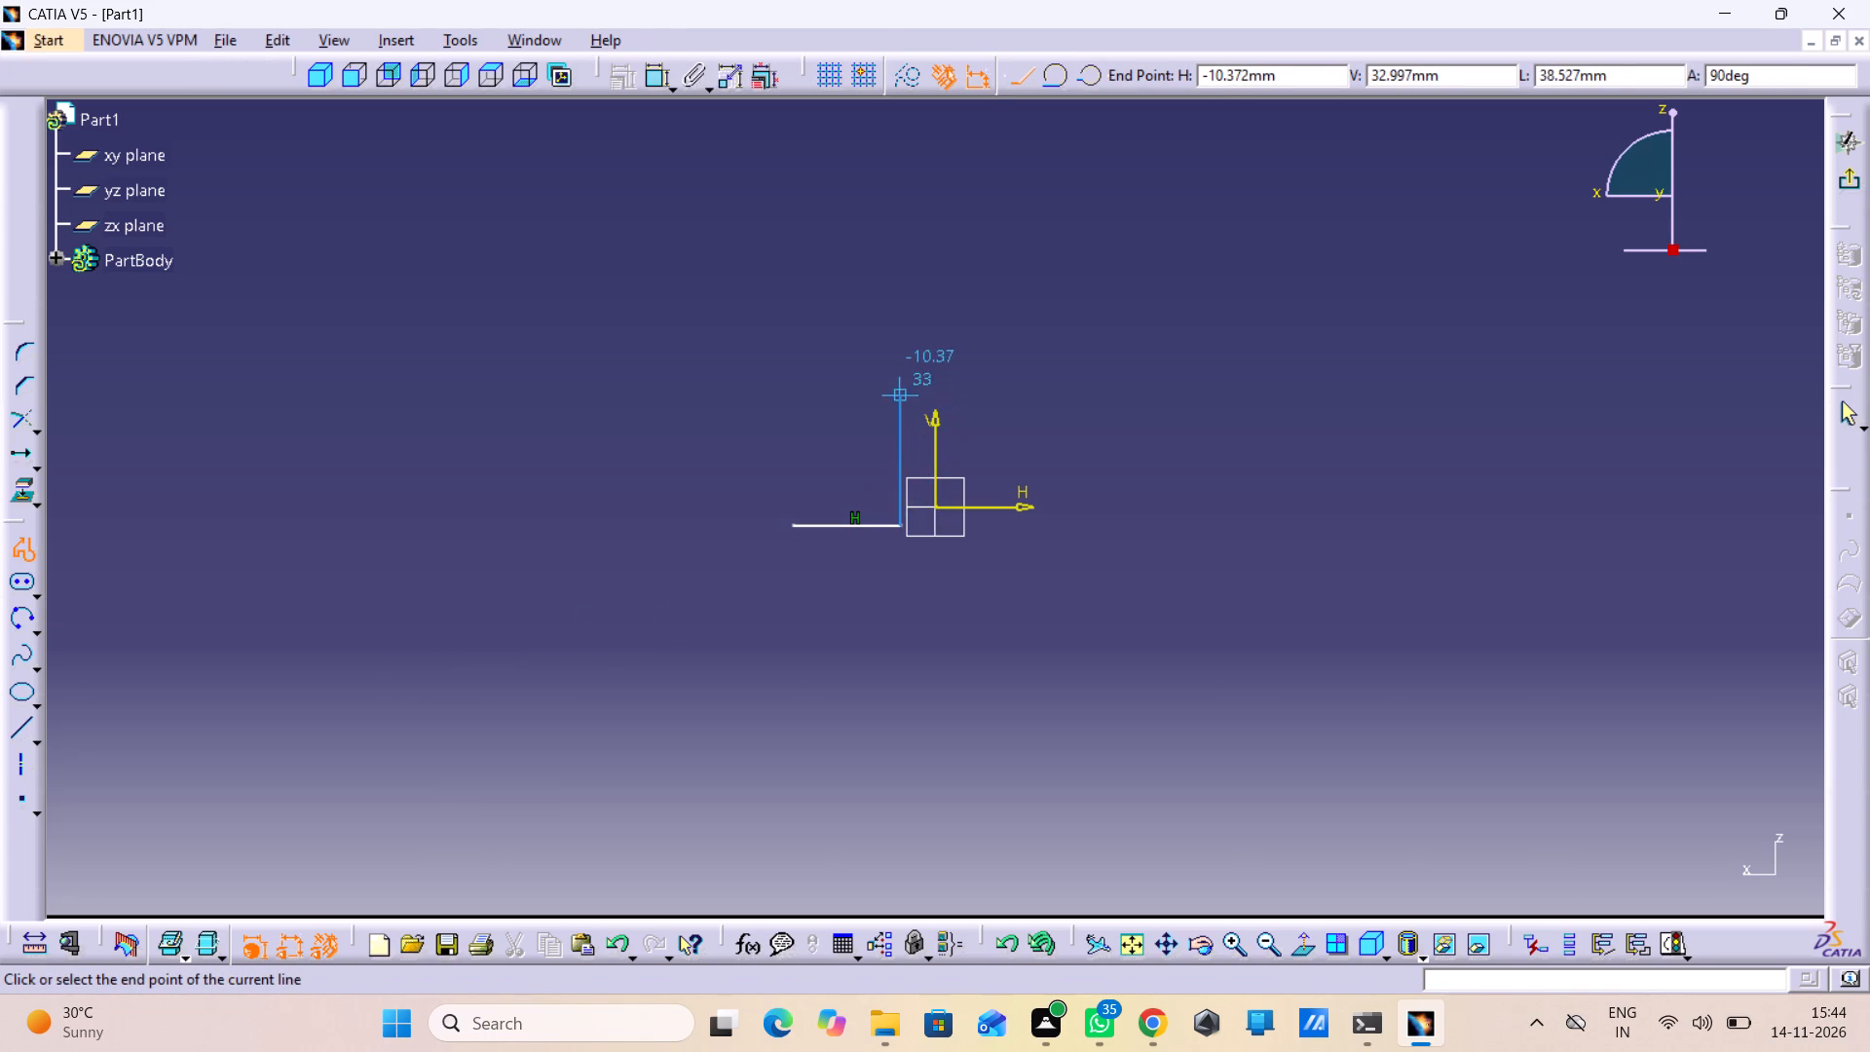
pyautogui.click(903, 321)
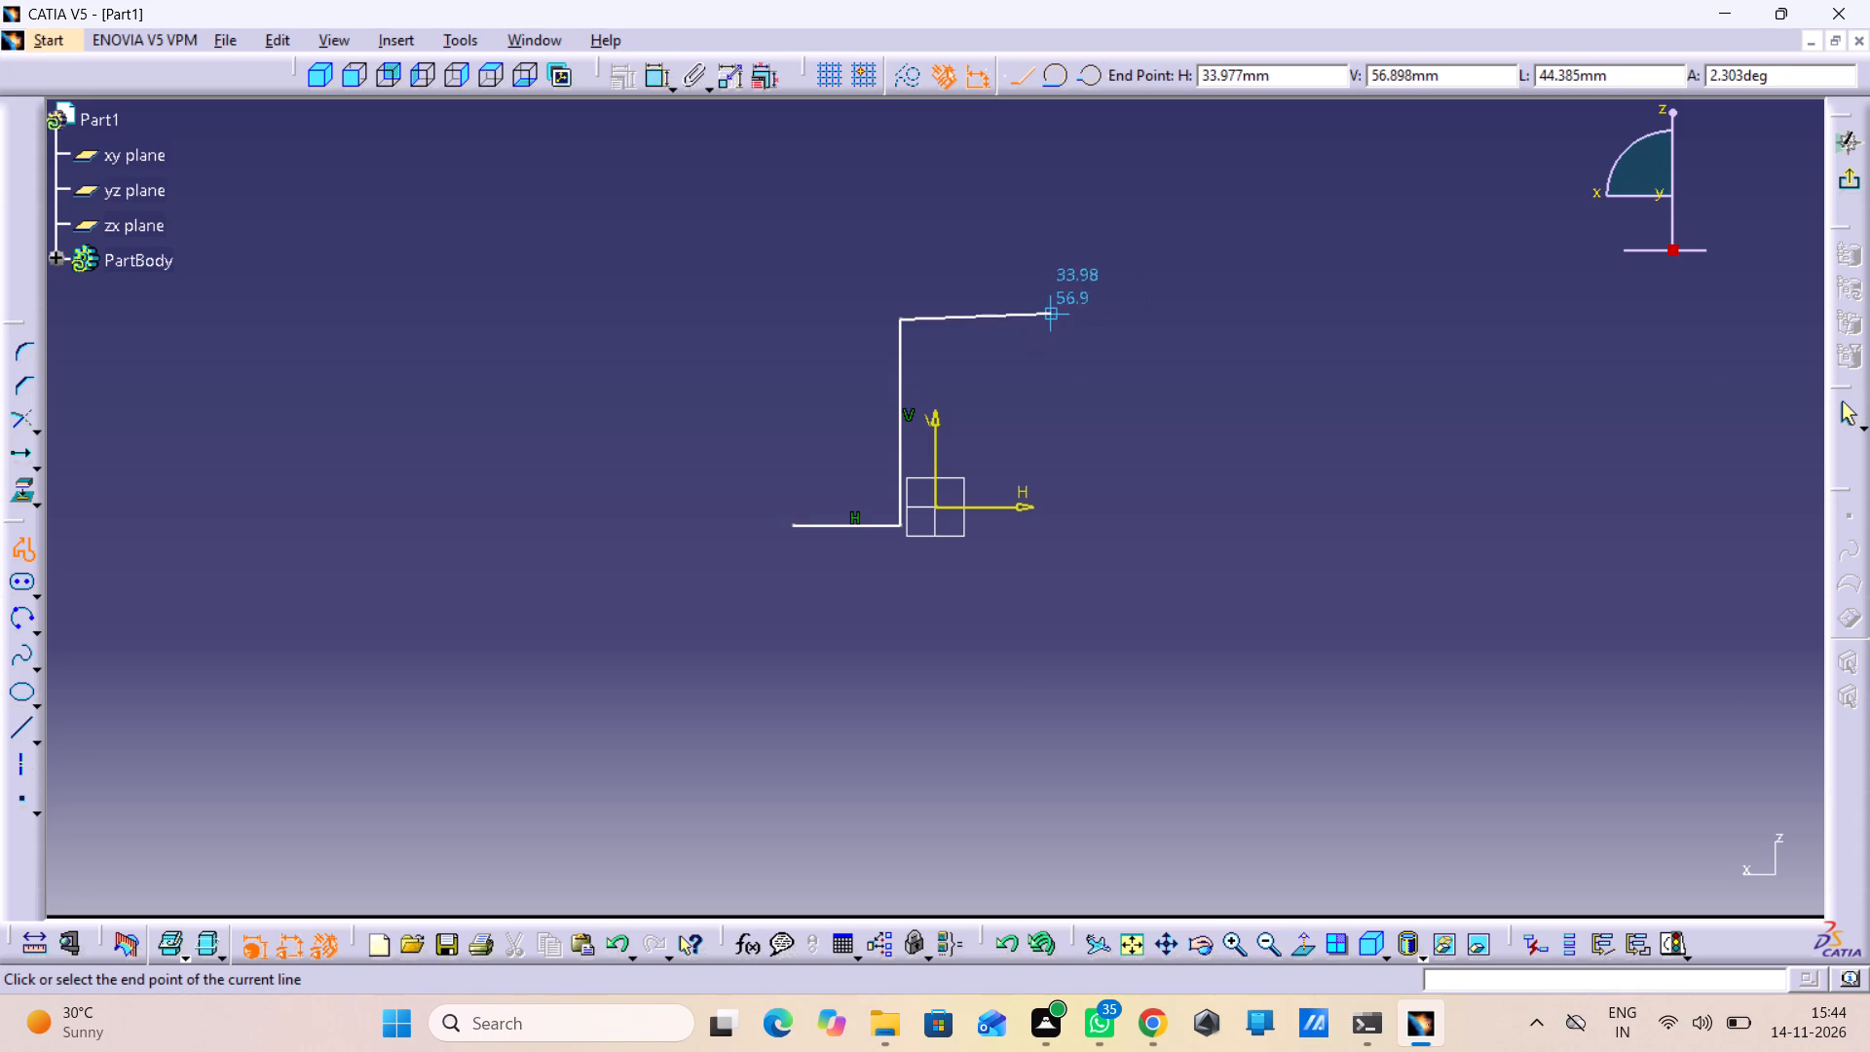
pyautogui.click(1072, 319)
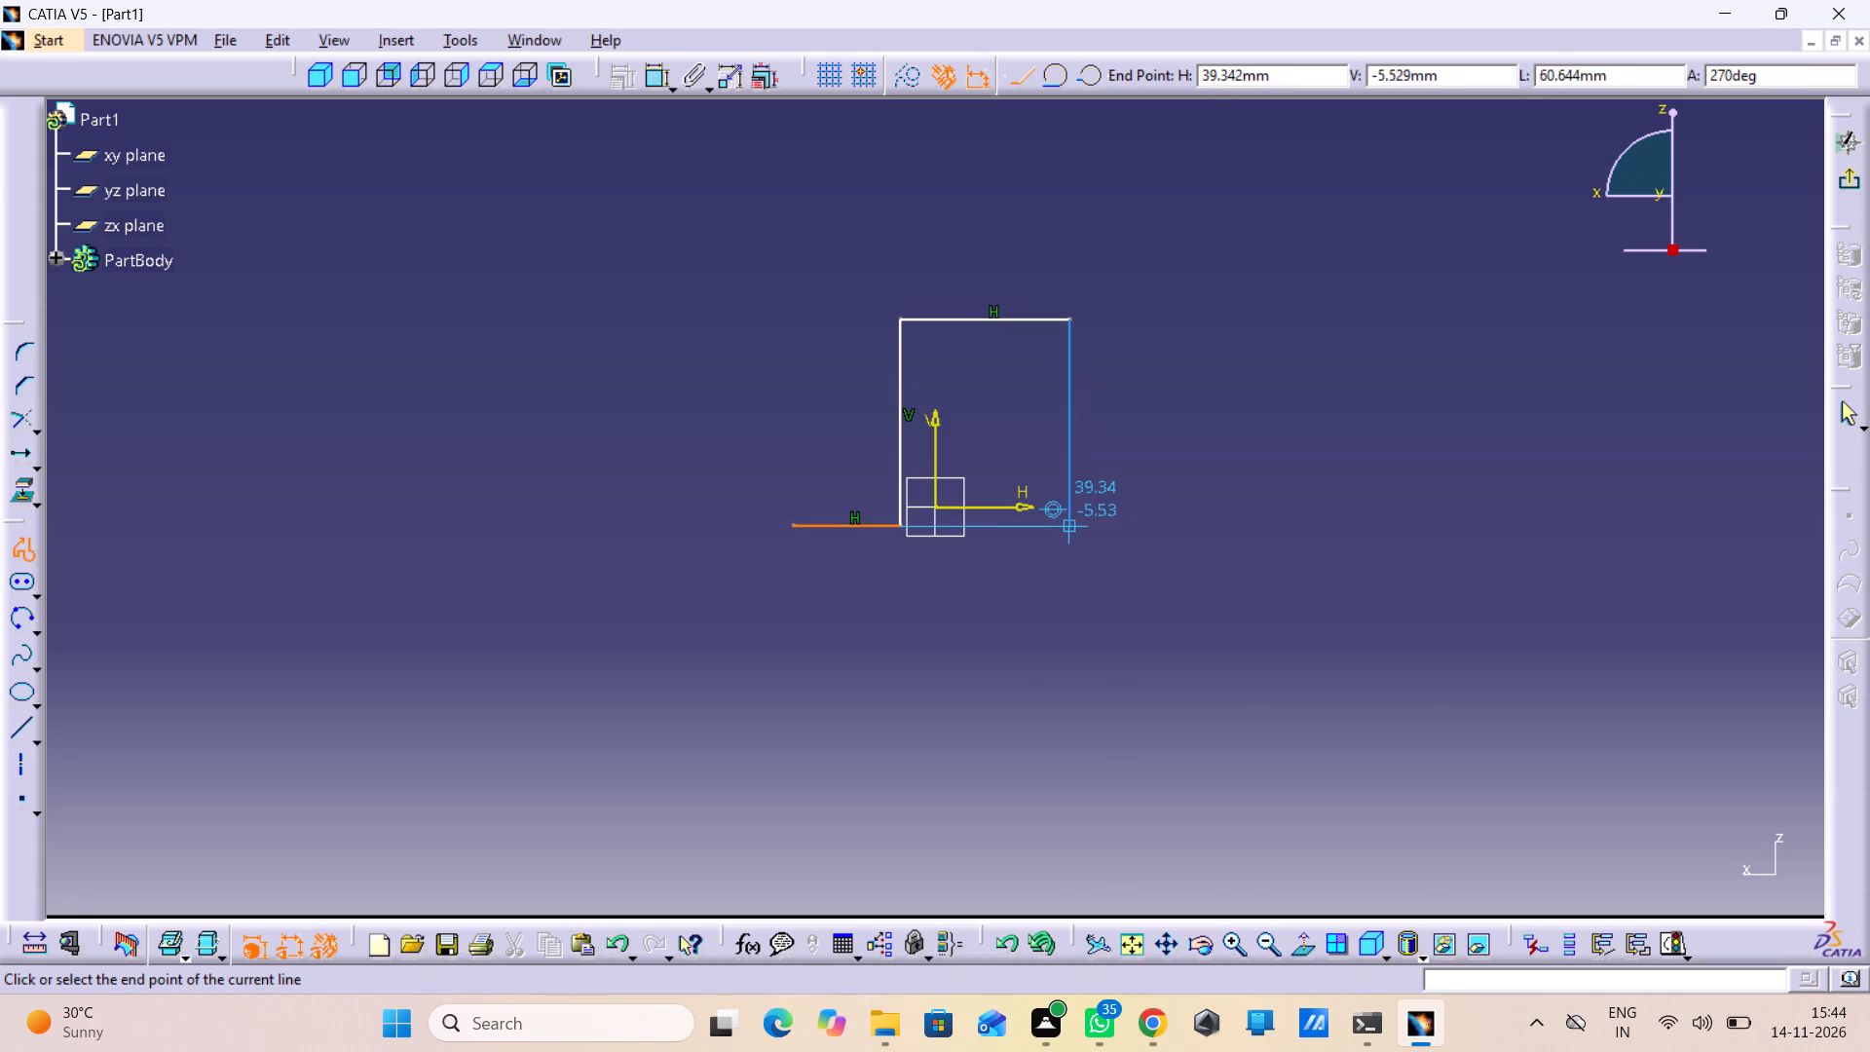
pyautogui.click(1073, 531)
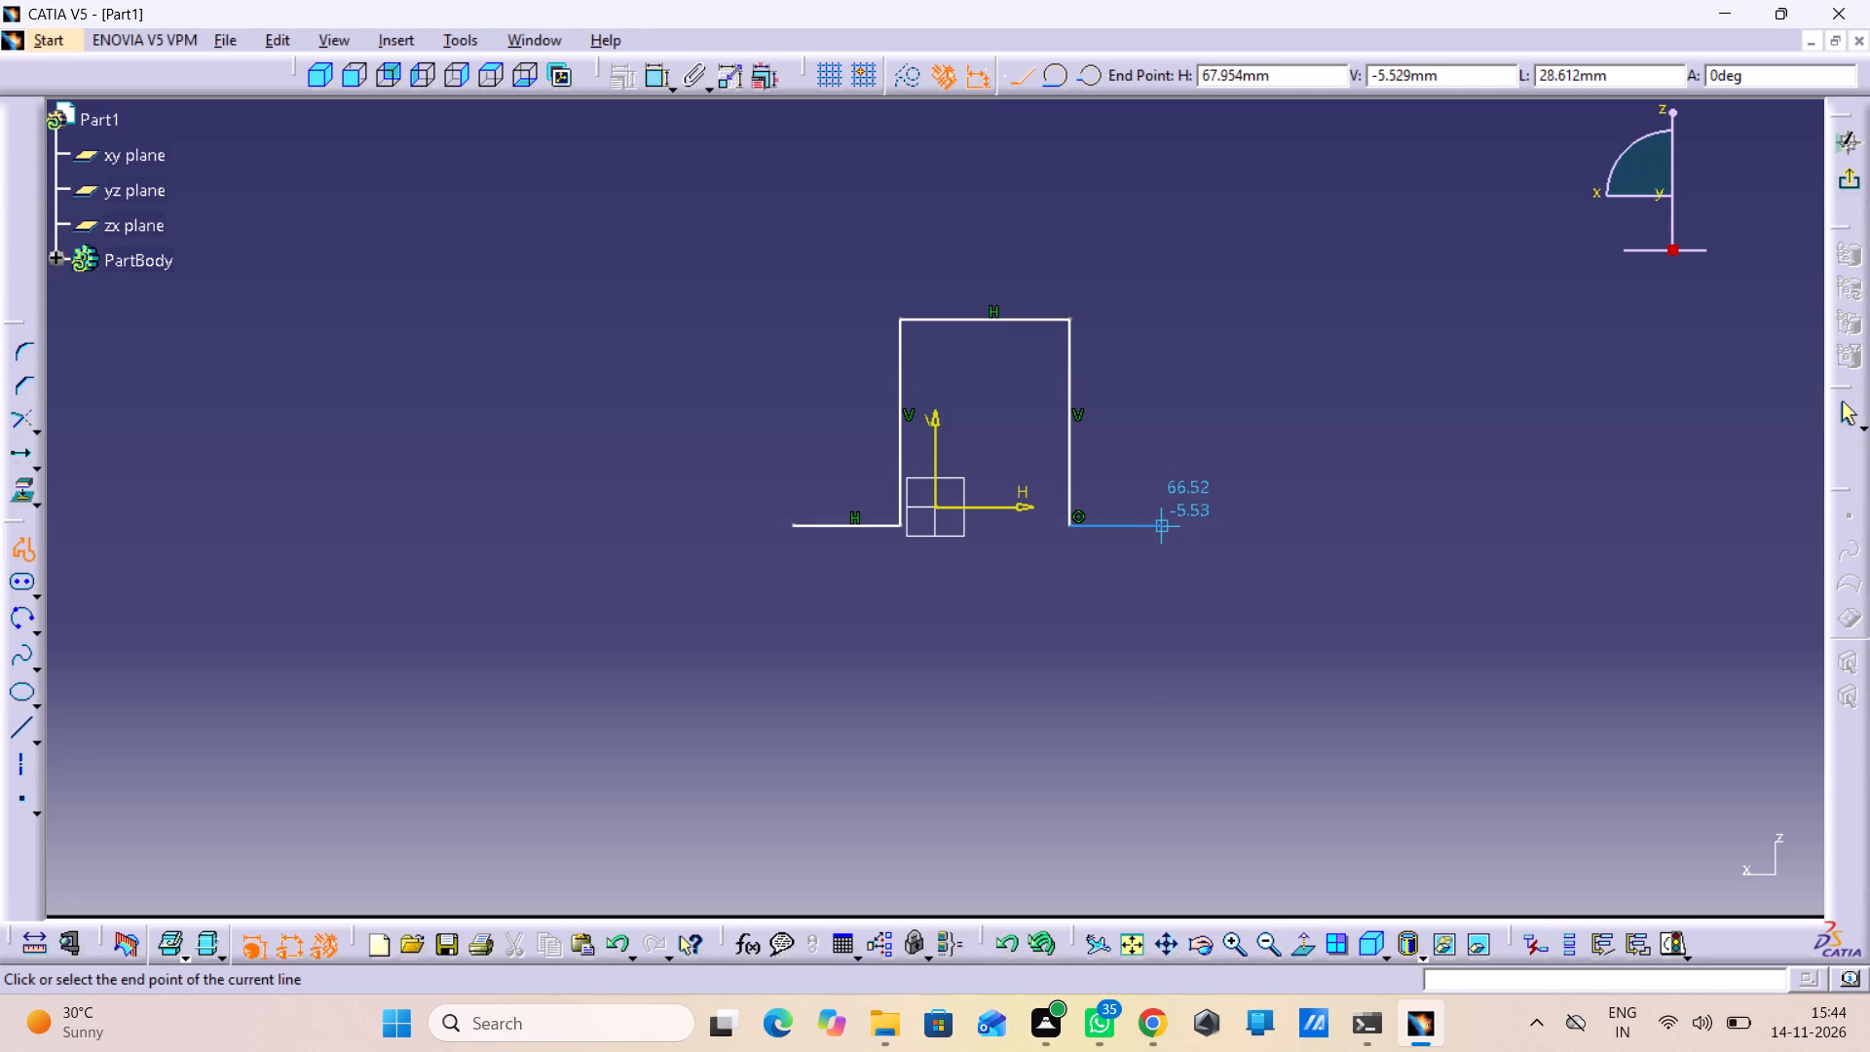
pyautogui.click(1168, 527)
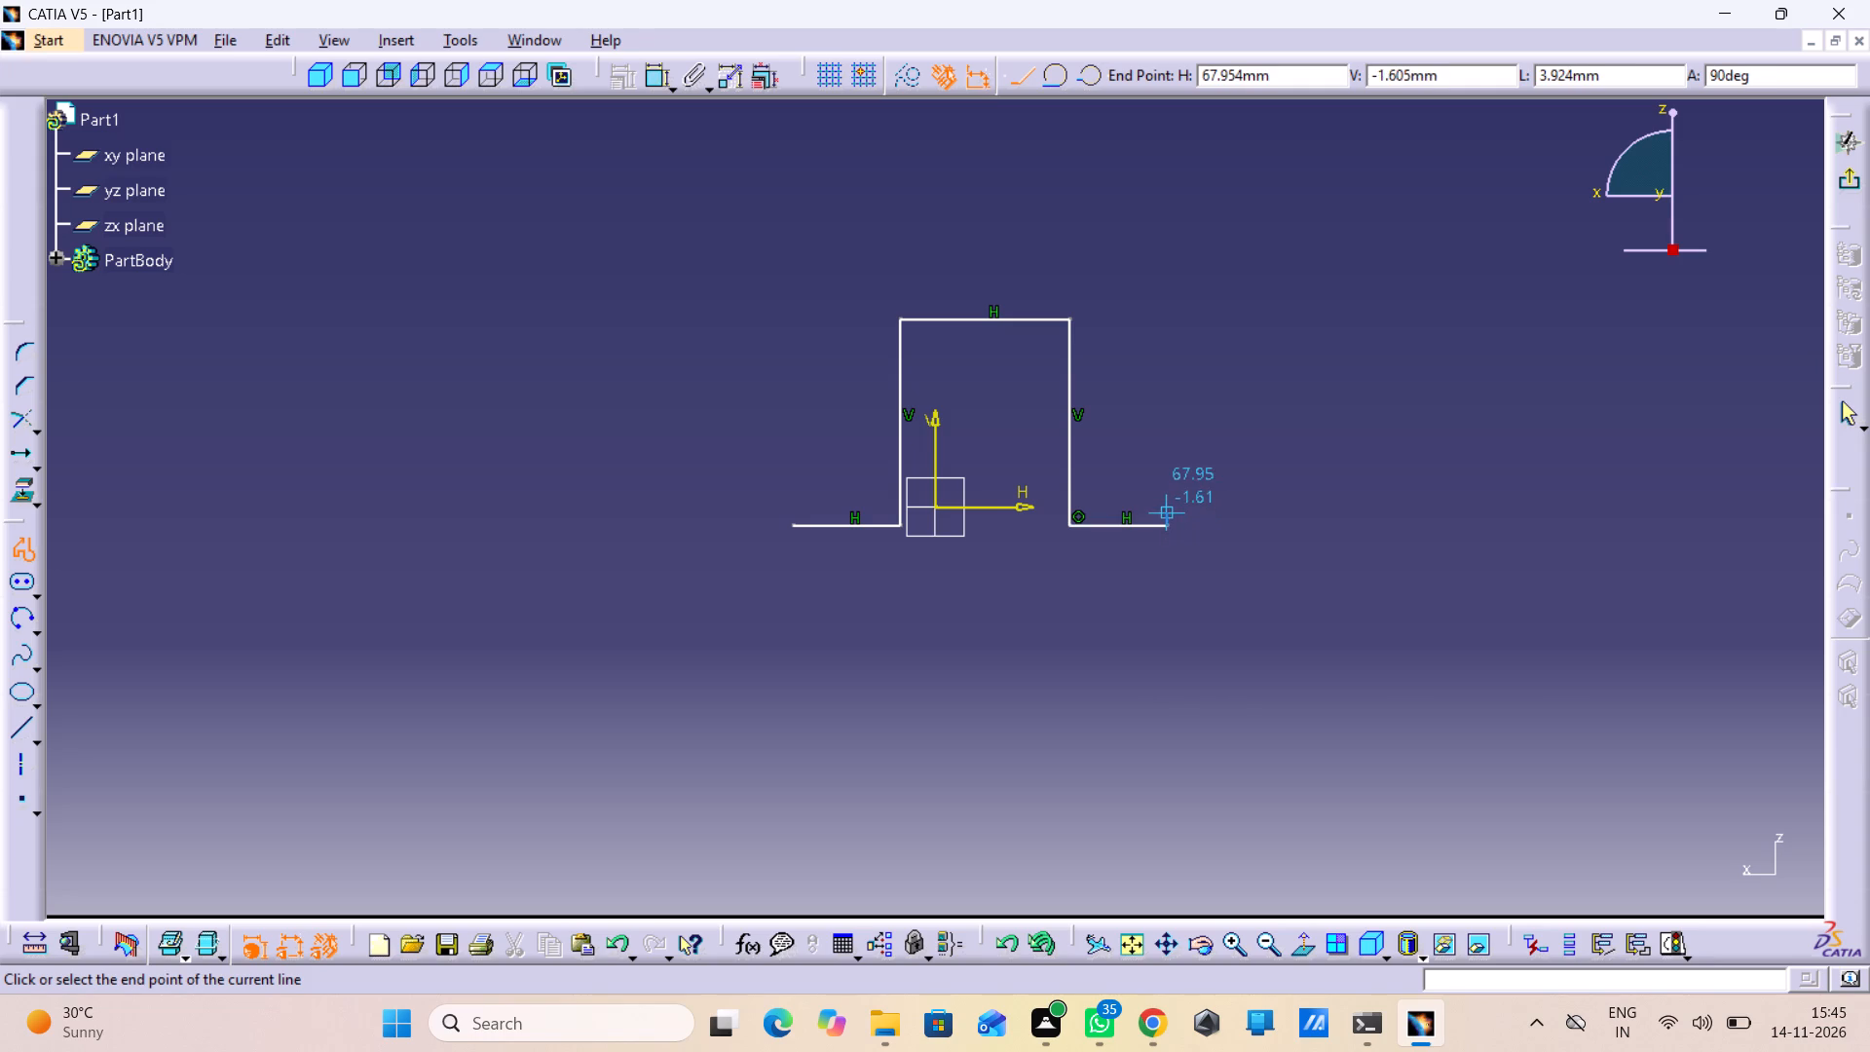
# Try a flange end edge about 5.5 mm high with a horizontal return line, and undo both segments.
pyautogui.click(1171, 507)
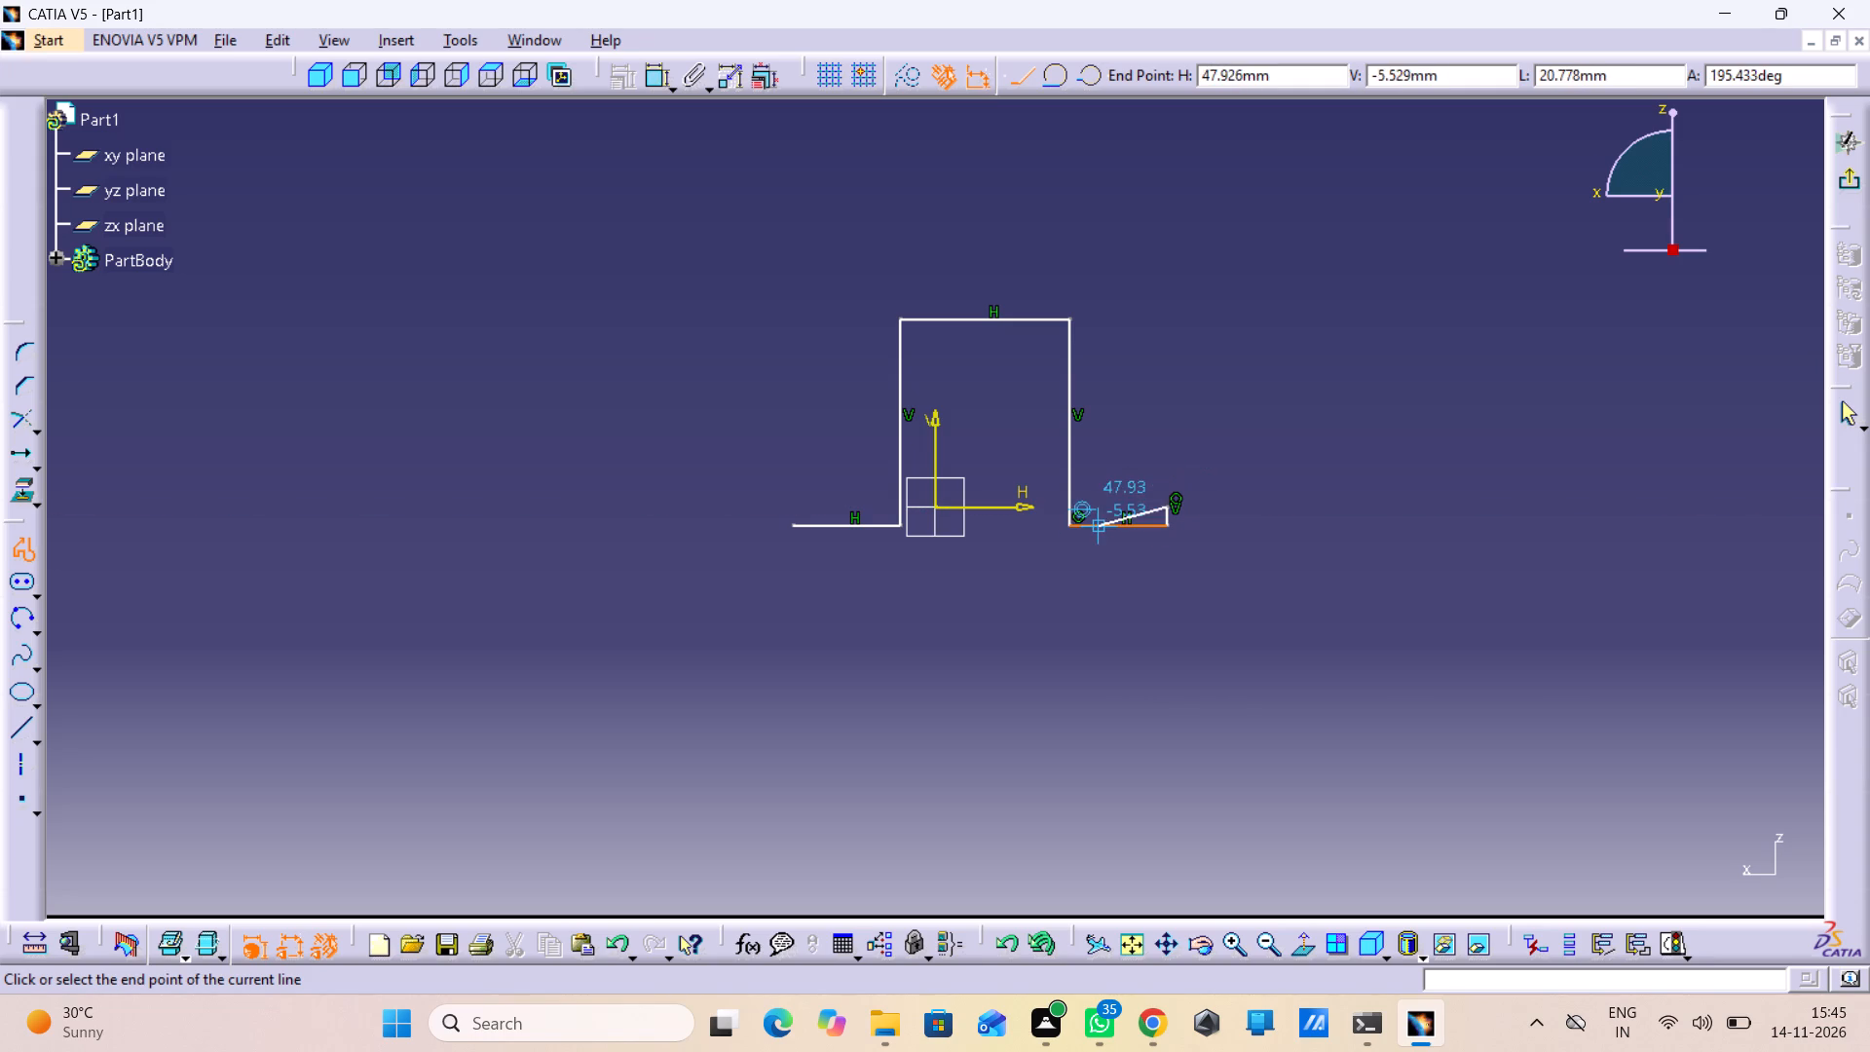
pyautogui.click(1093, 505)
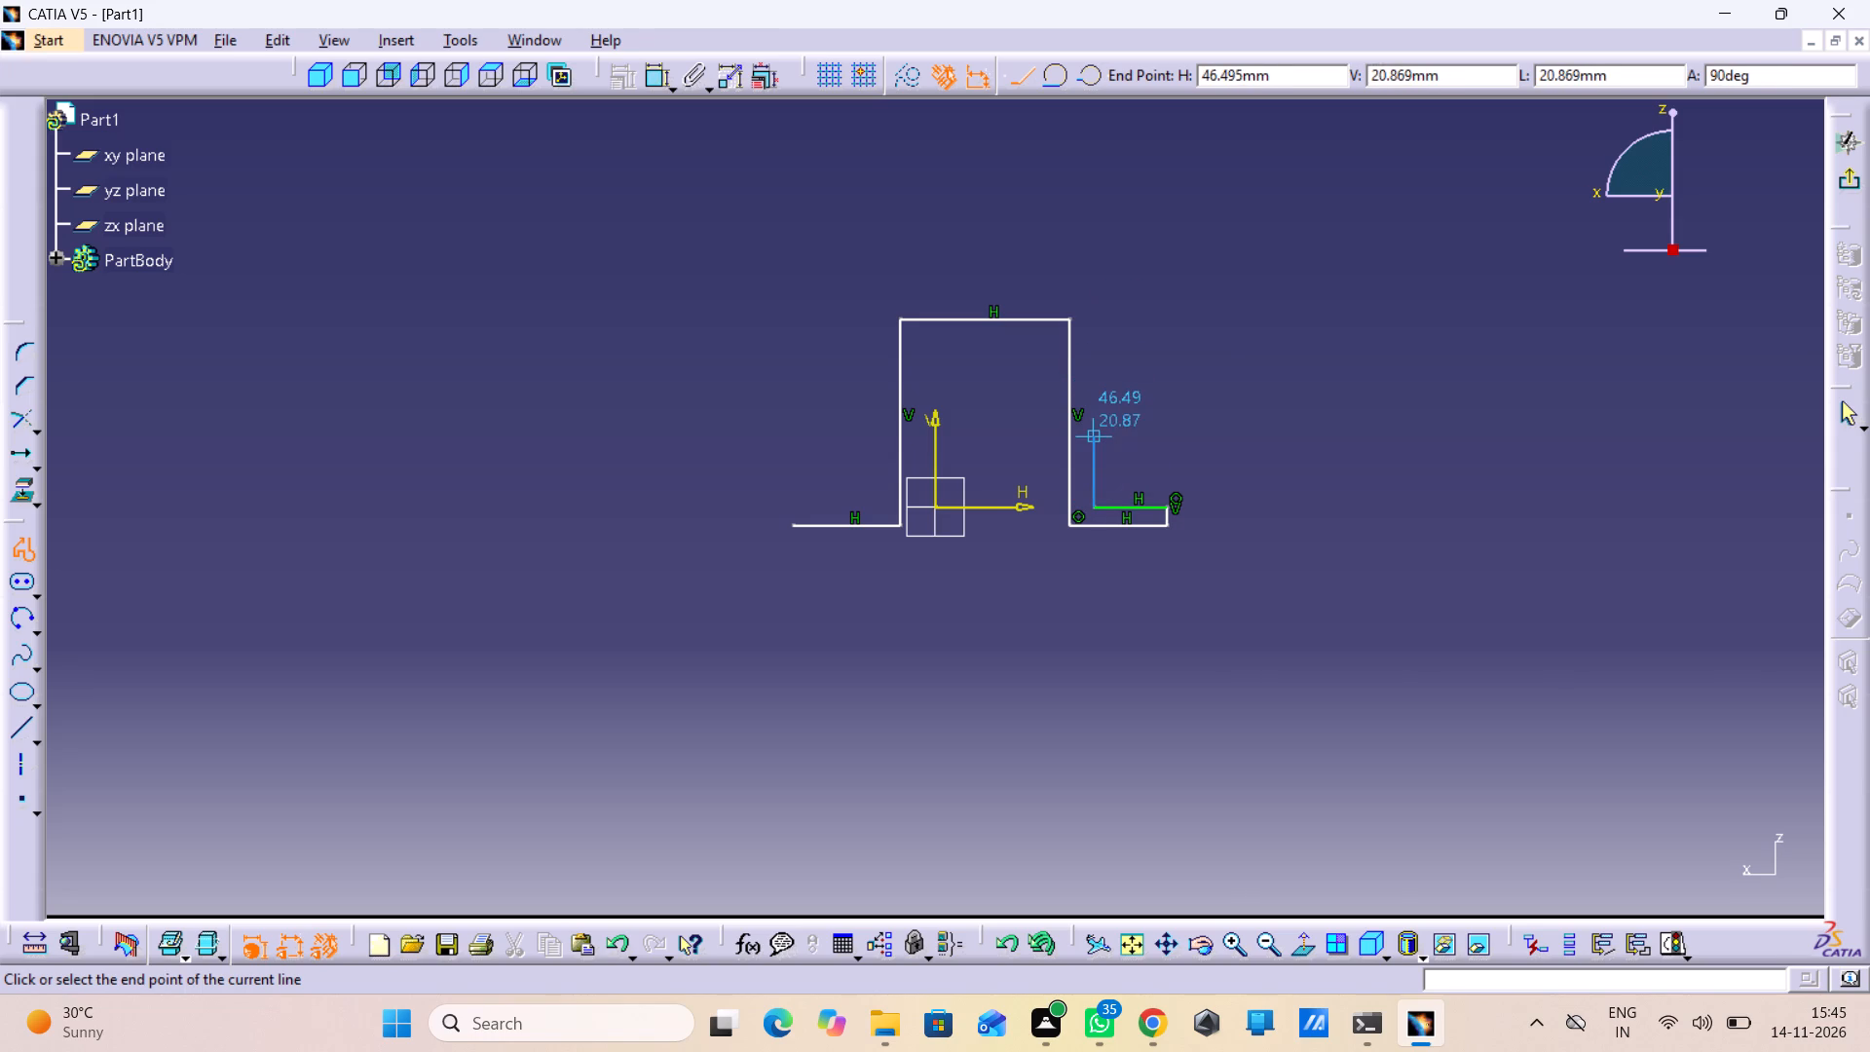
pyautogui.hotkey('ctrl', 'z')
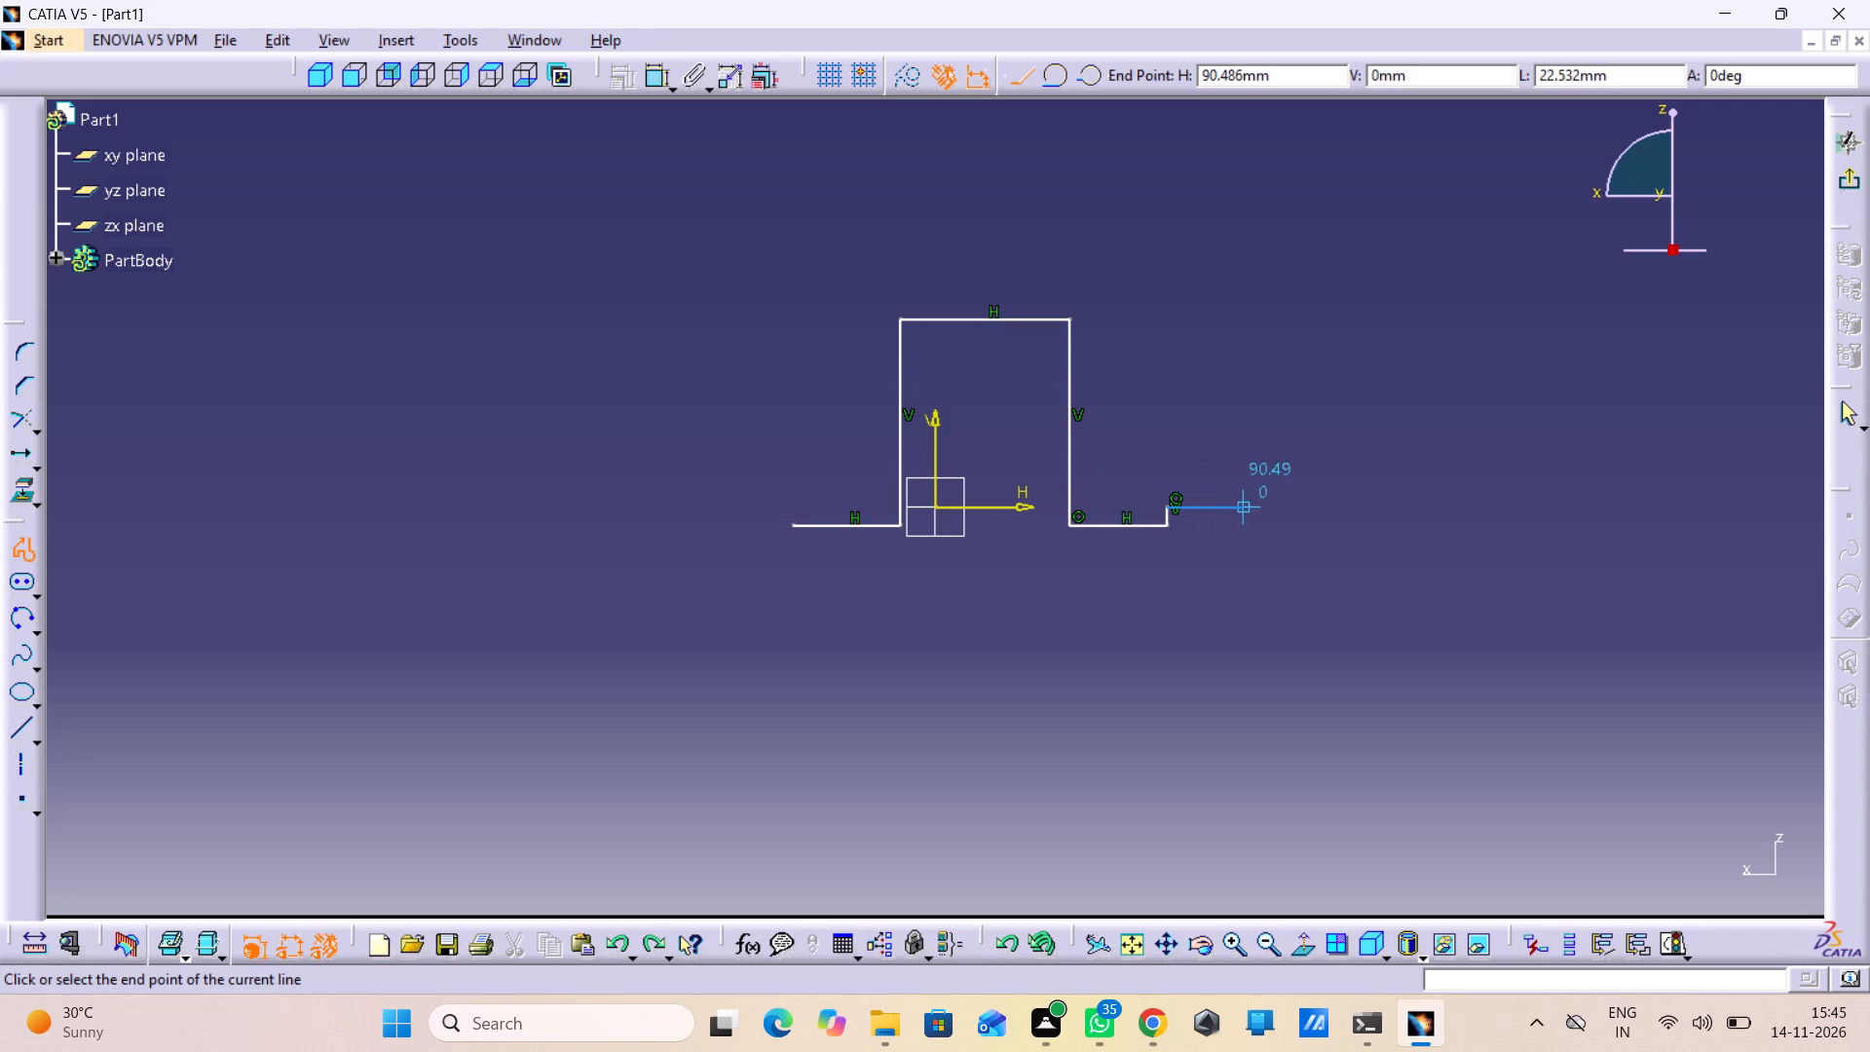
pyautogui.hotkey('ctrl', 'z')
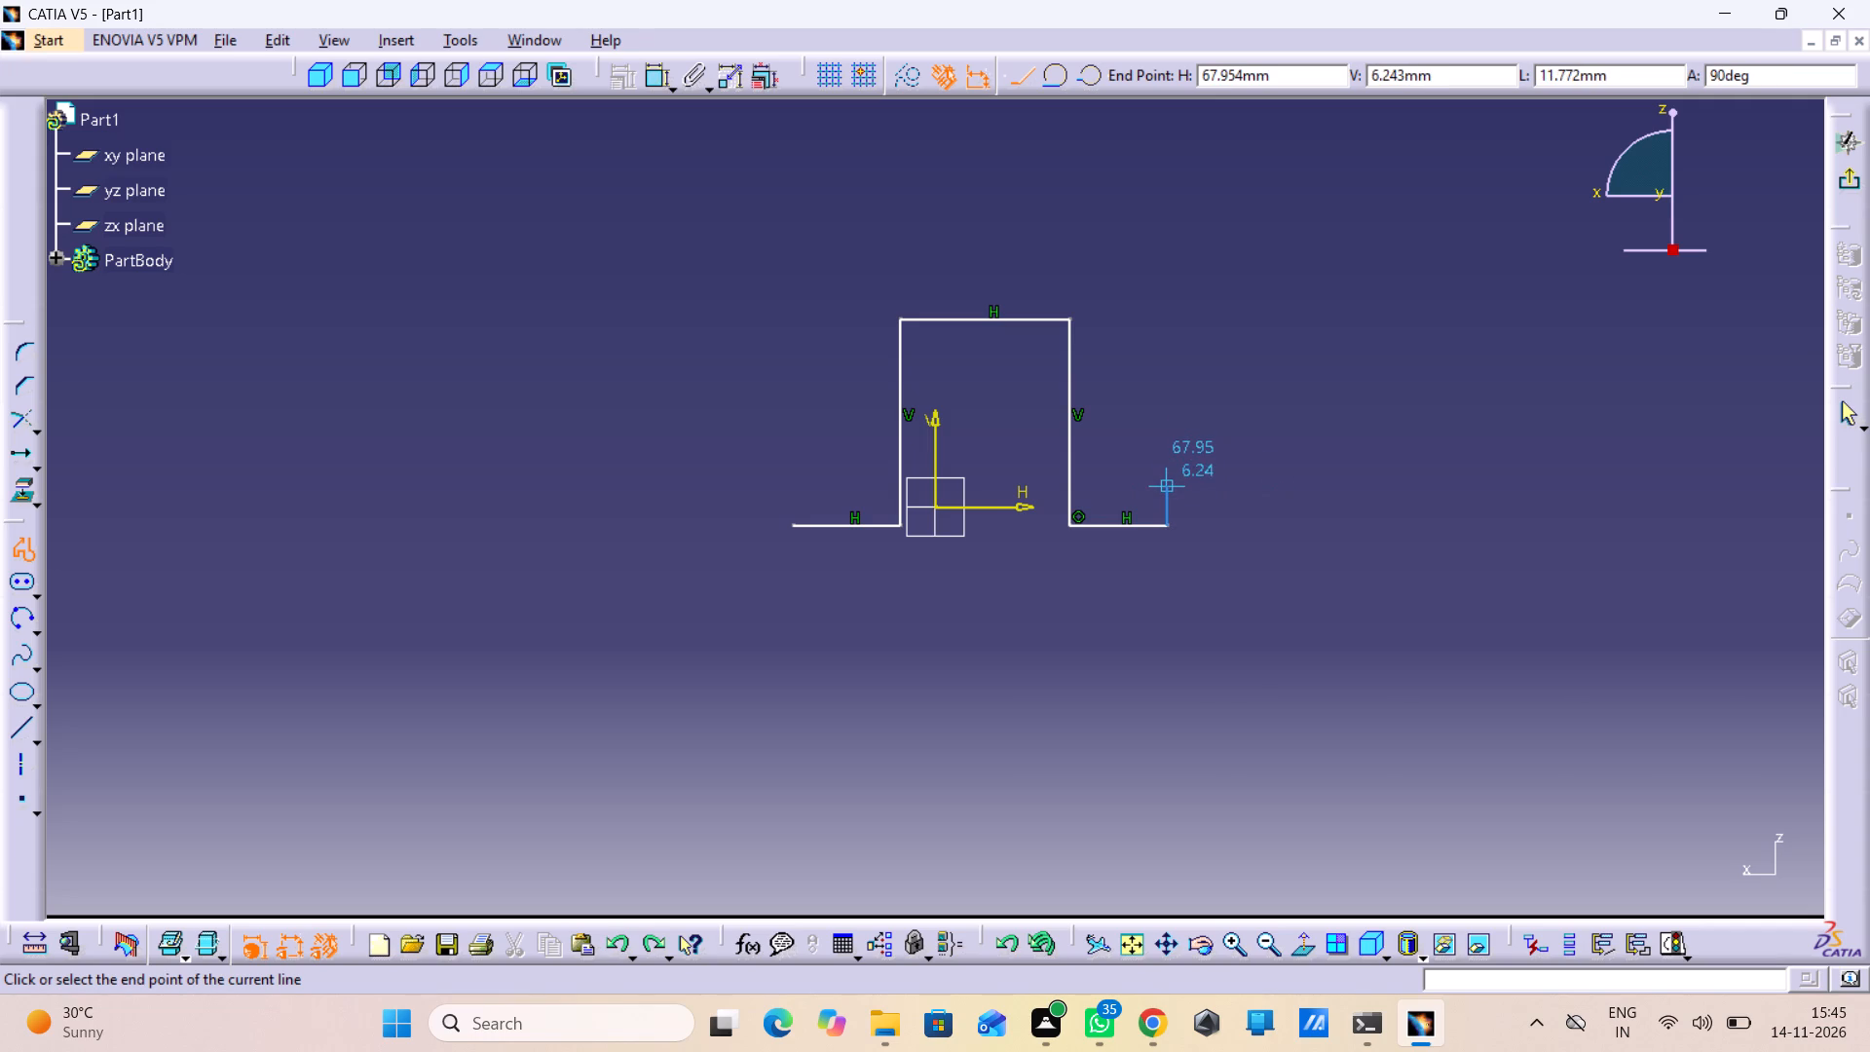
# Close the hat profile with a flange end edge about 10 mm high and an outer outline about 61 mm wide, ending at the start point.
pyautogui.click(1164, 496)
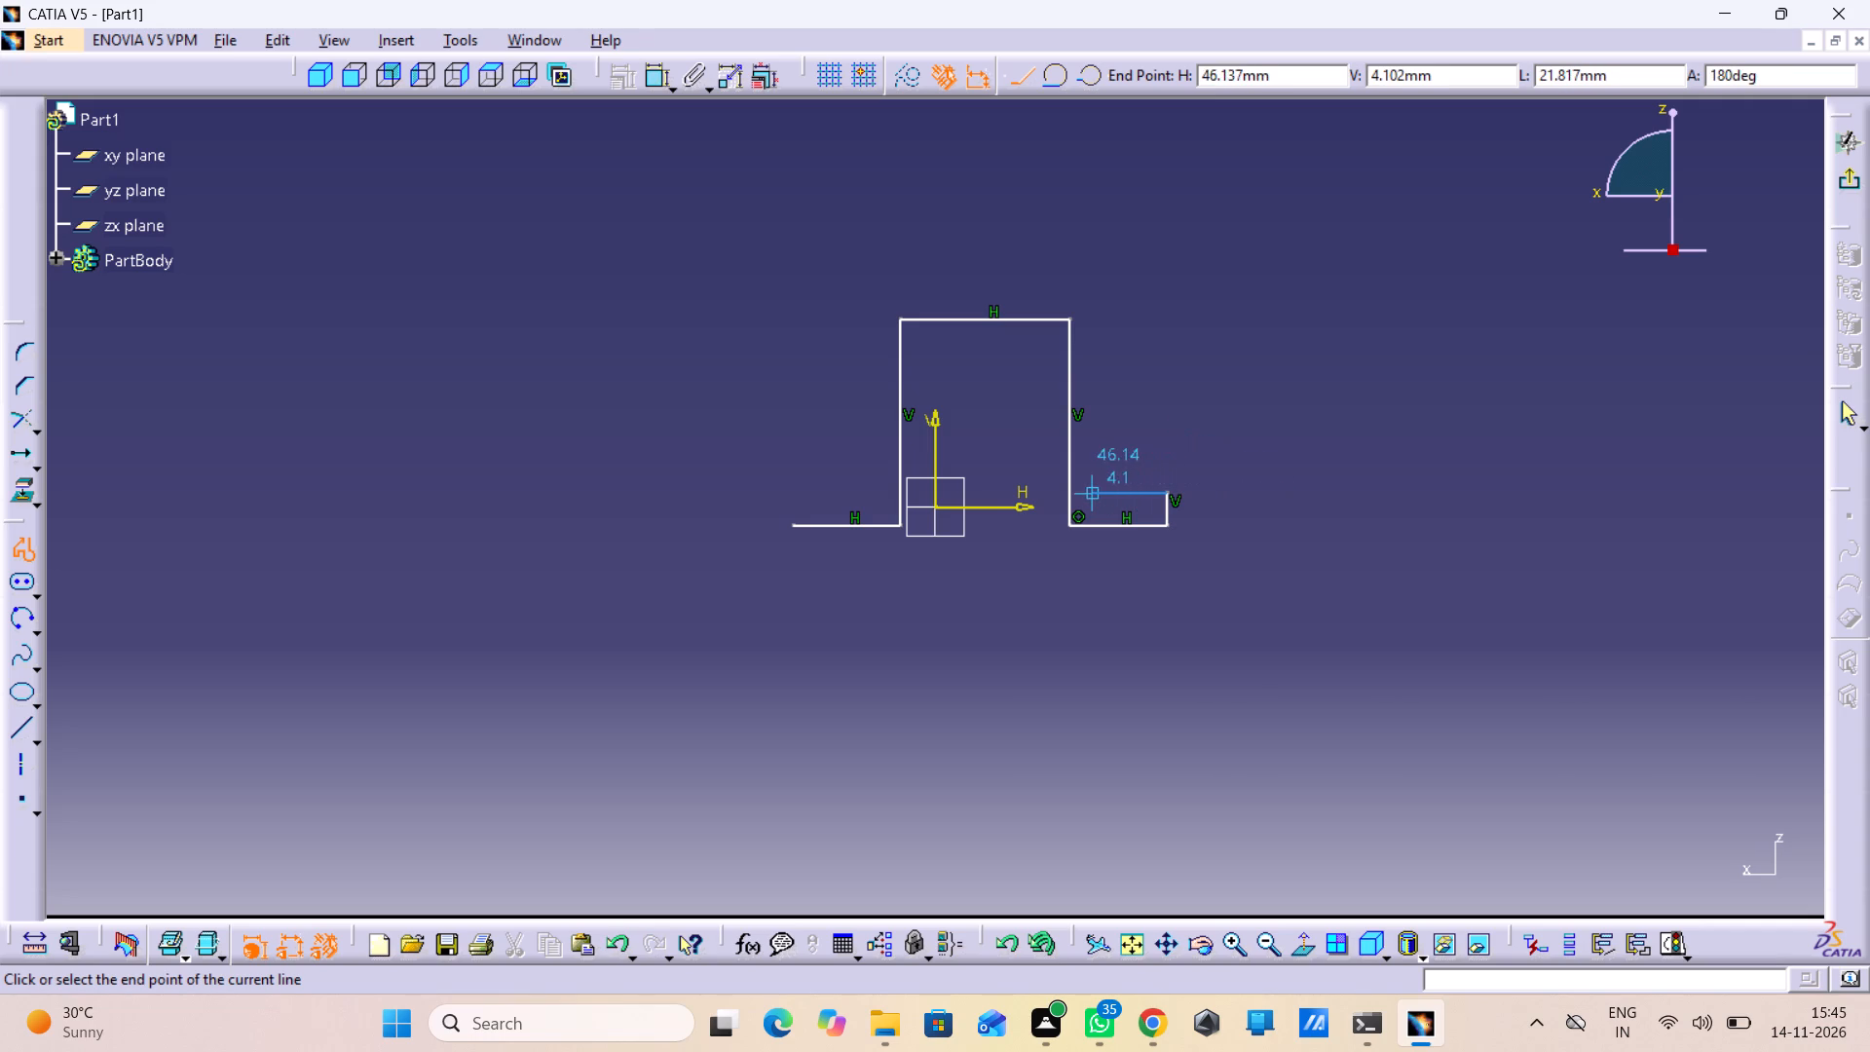
pyautogui.click(1084, 499)
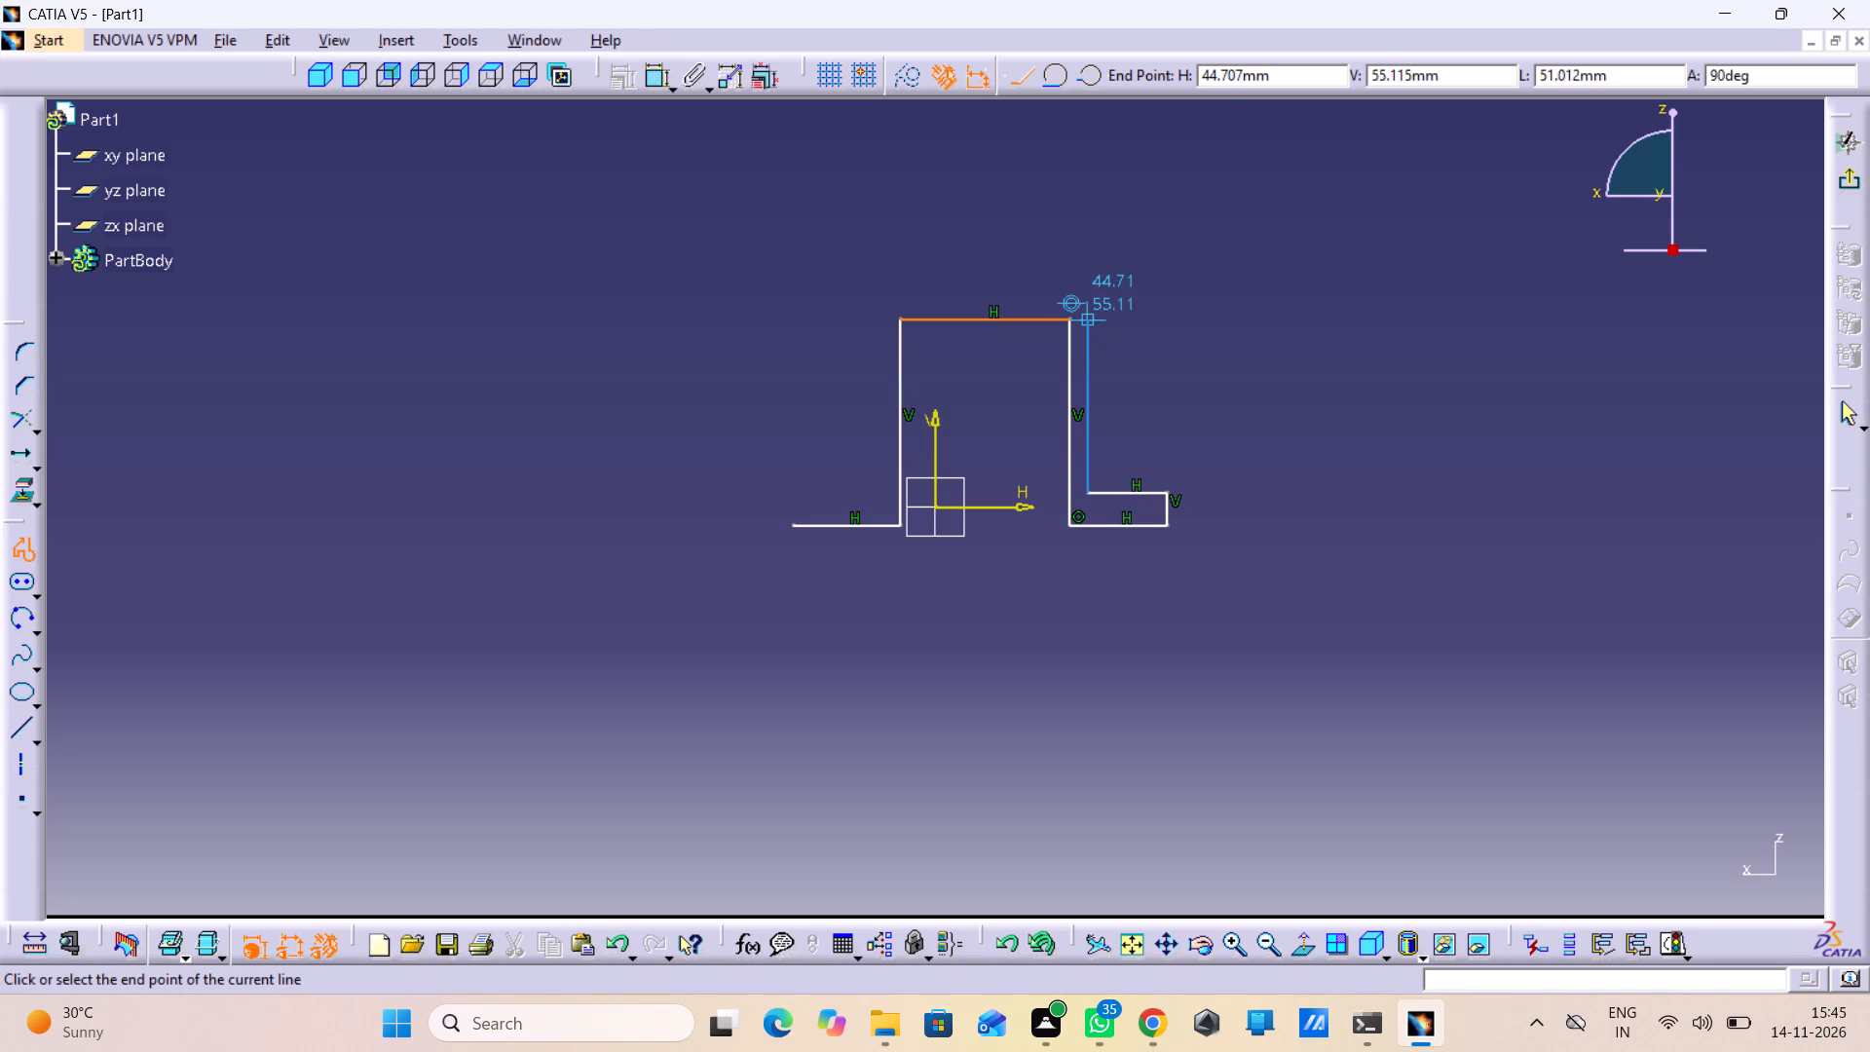
pyautogui.click(1086, 300)
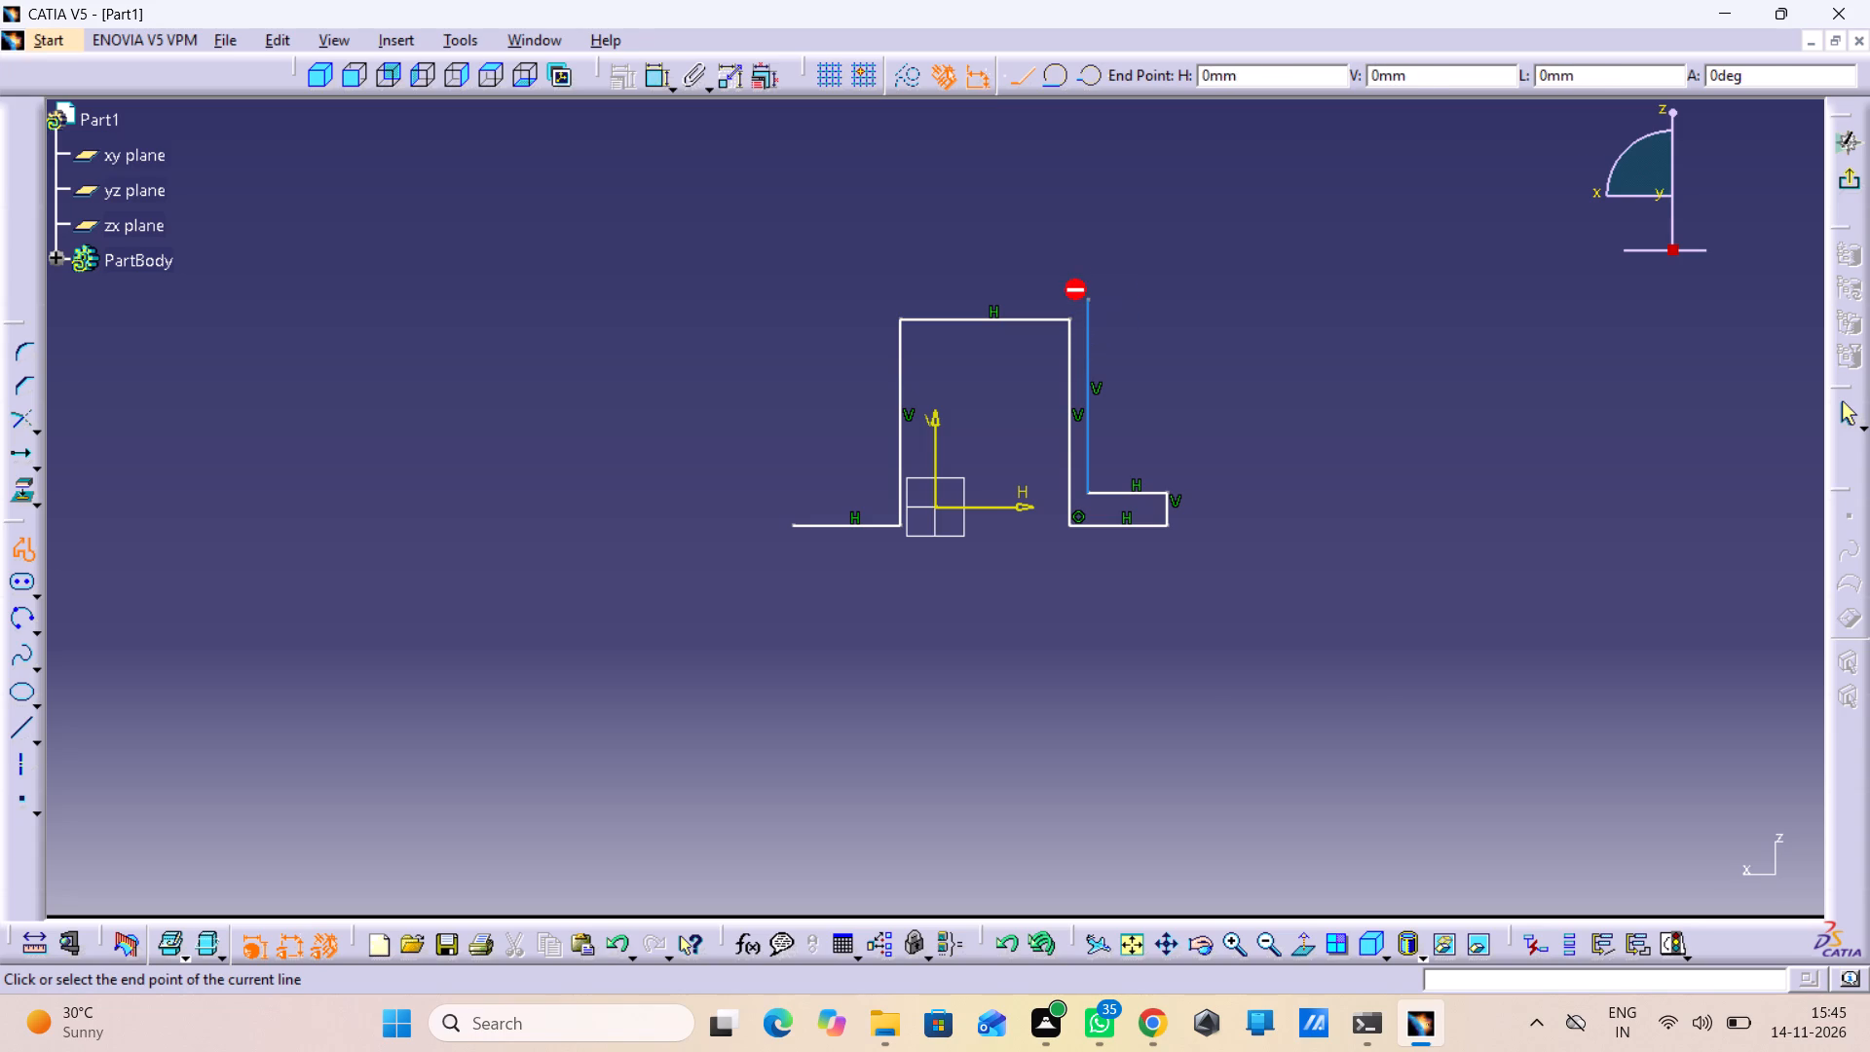
pyautogui.click(879, 301)
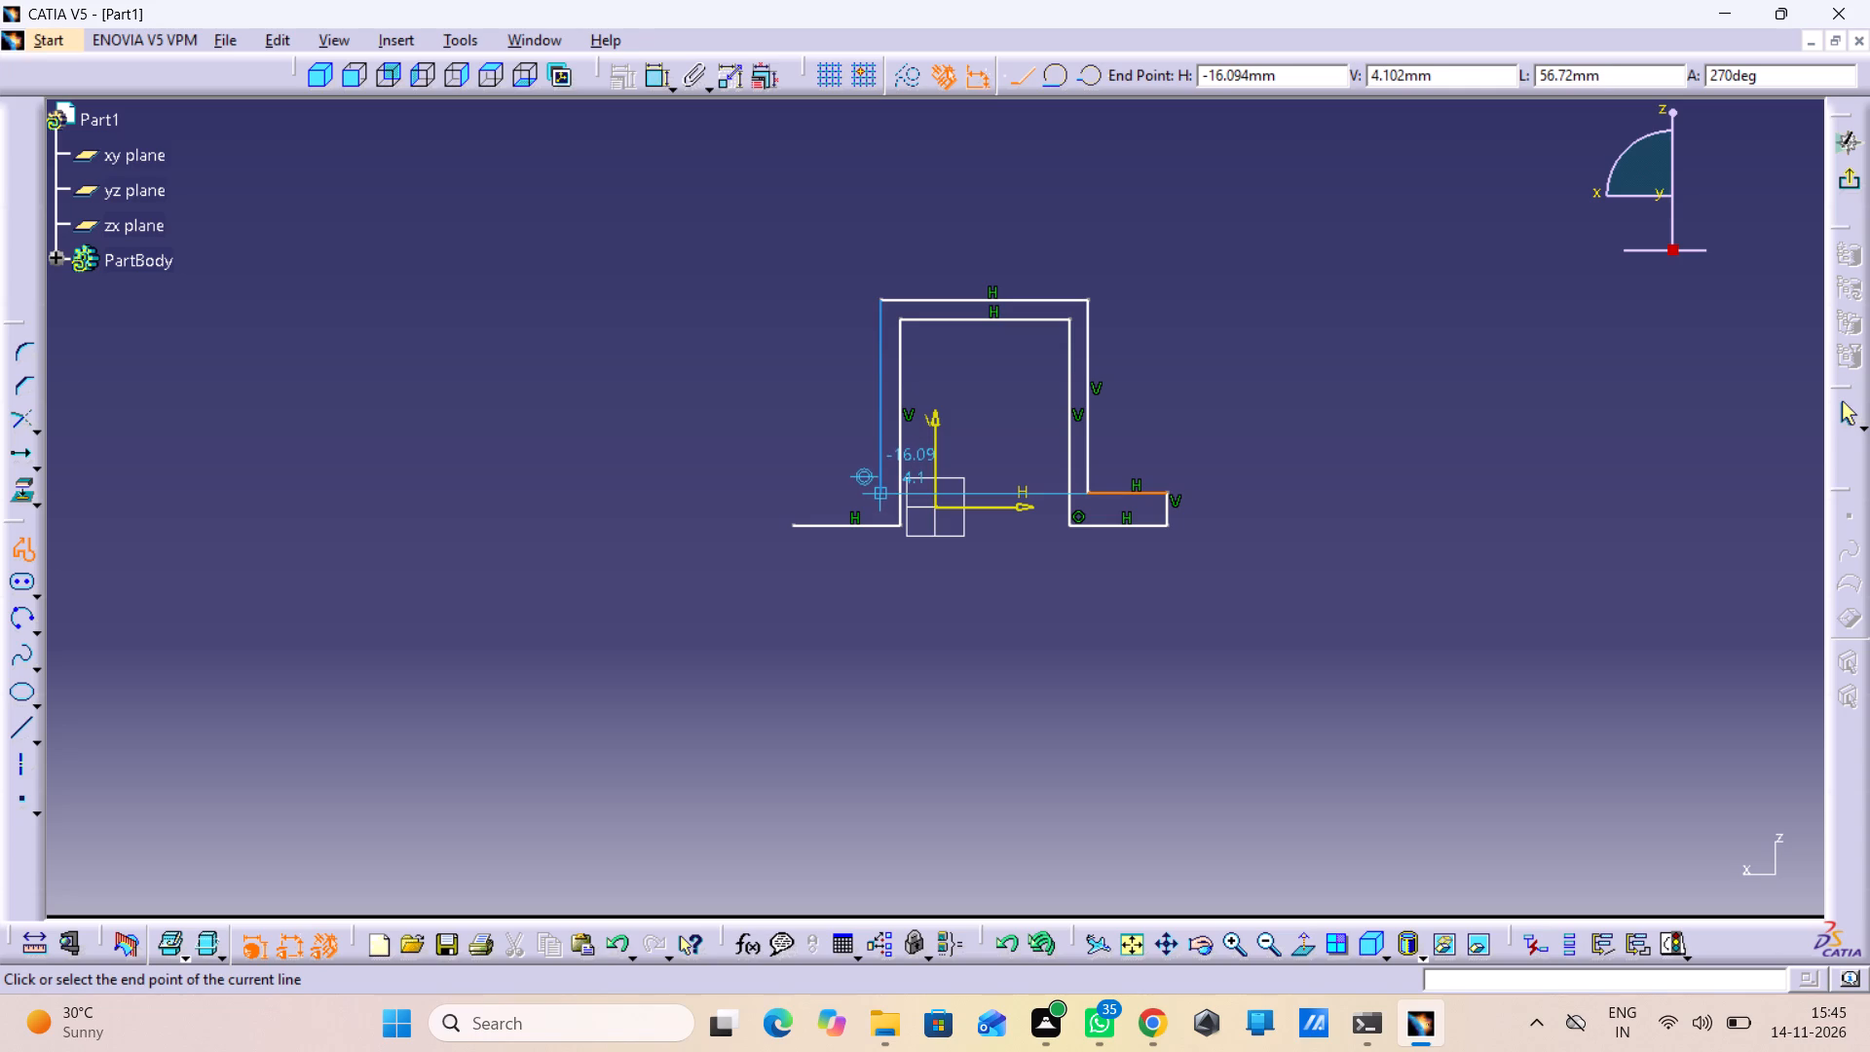
pyautogui.click(885, 490)
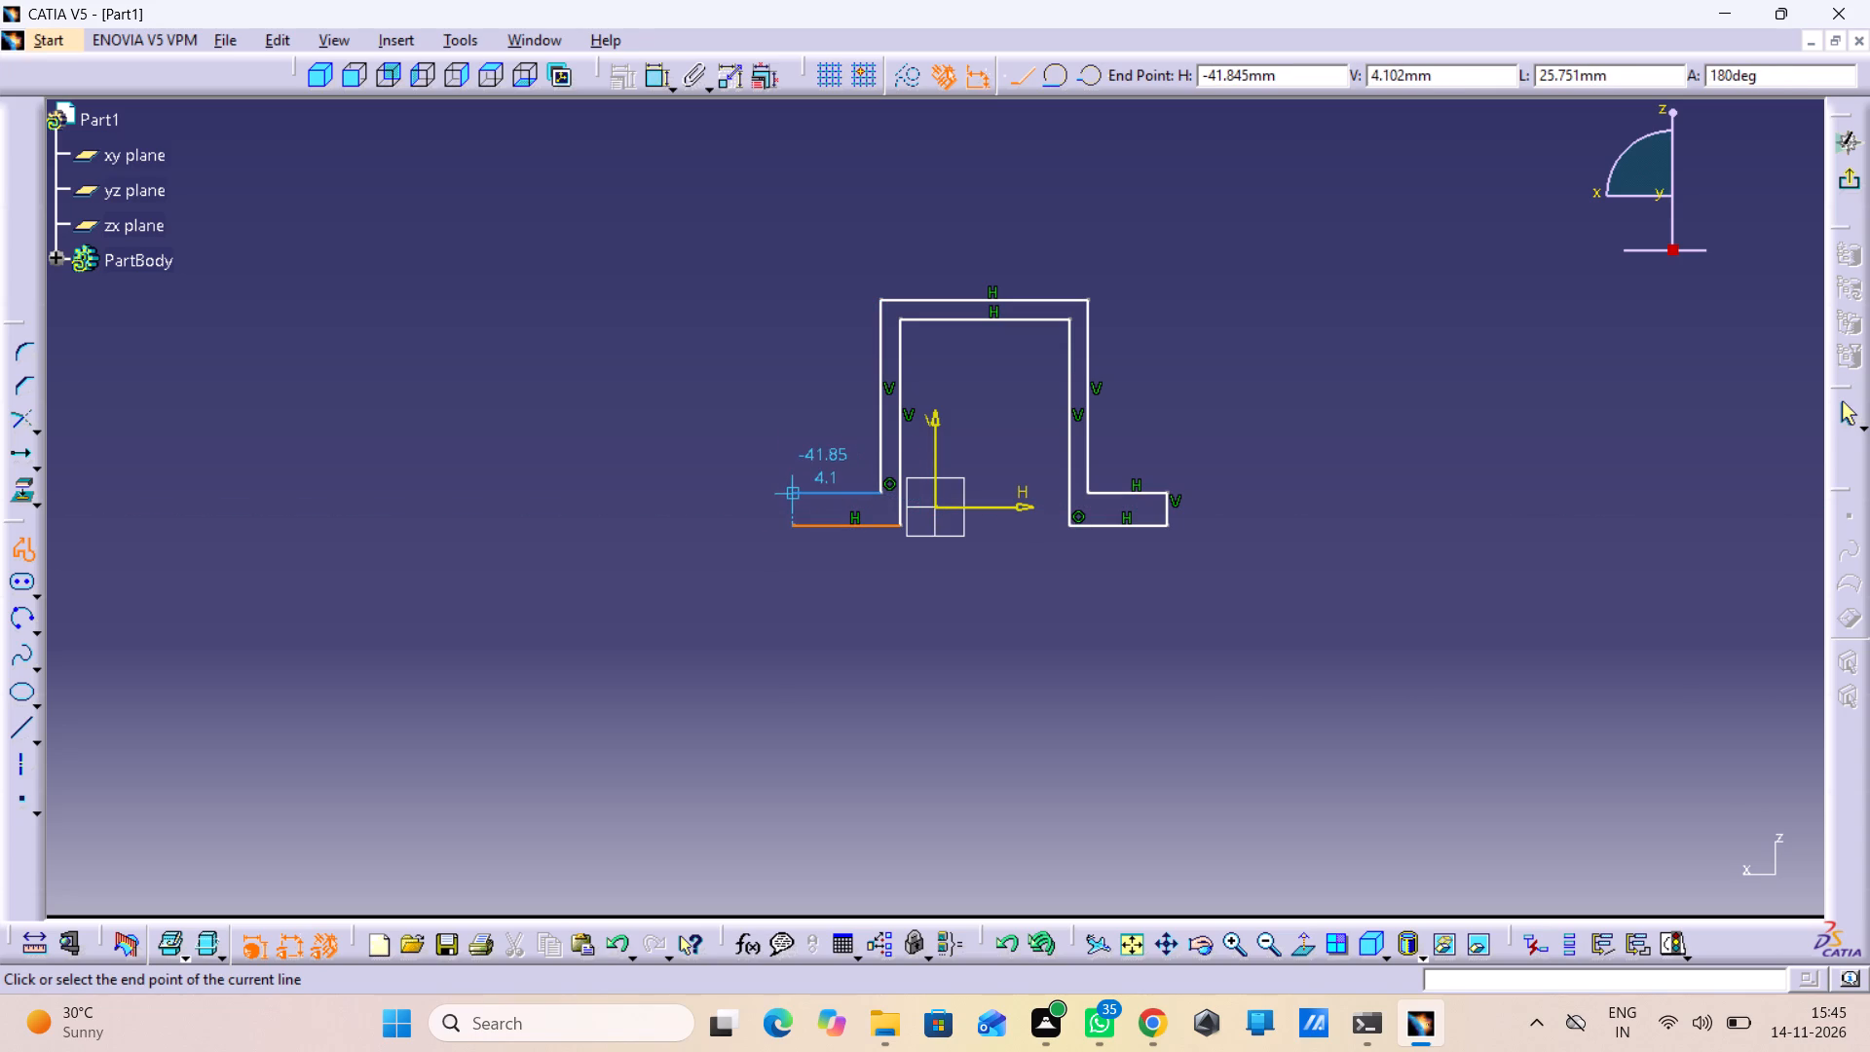
pyautogui.click(796, 494)
pyautogui.click(798, 525)
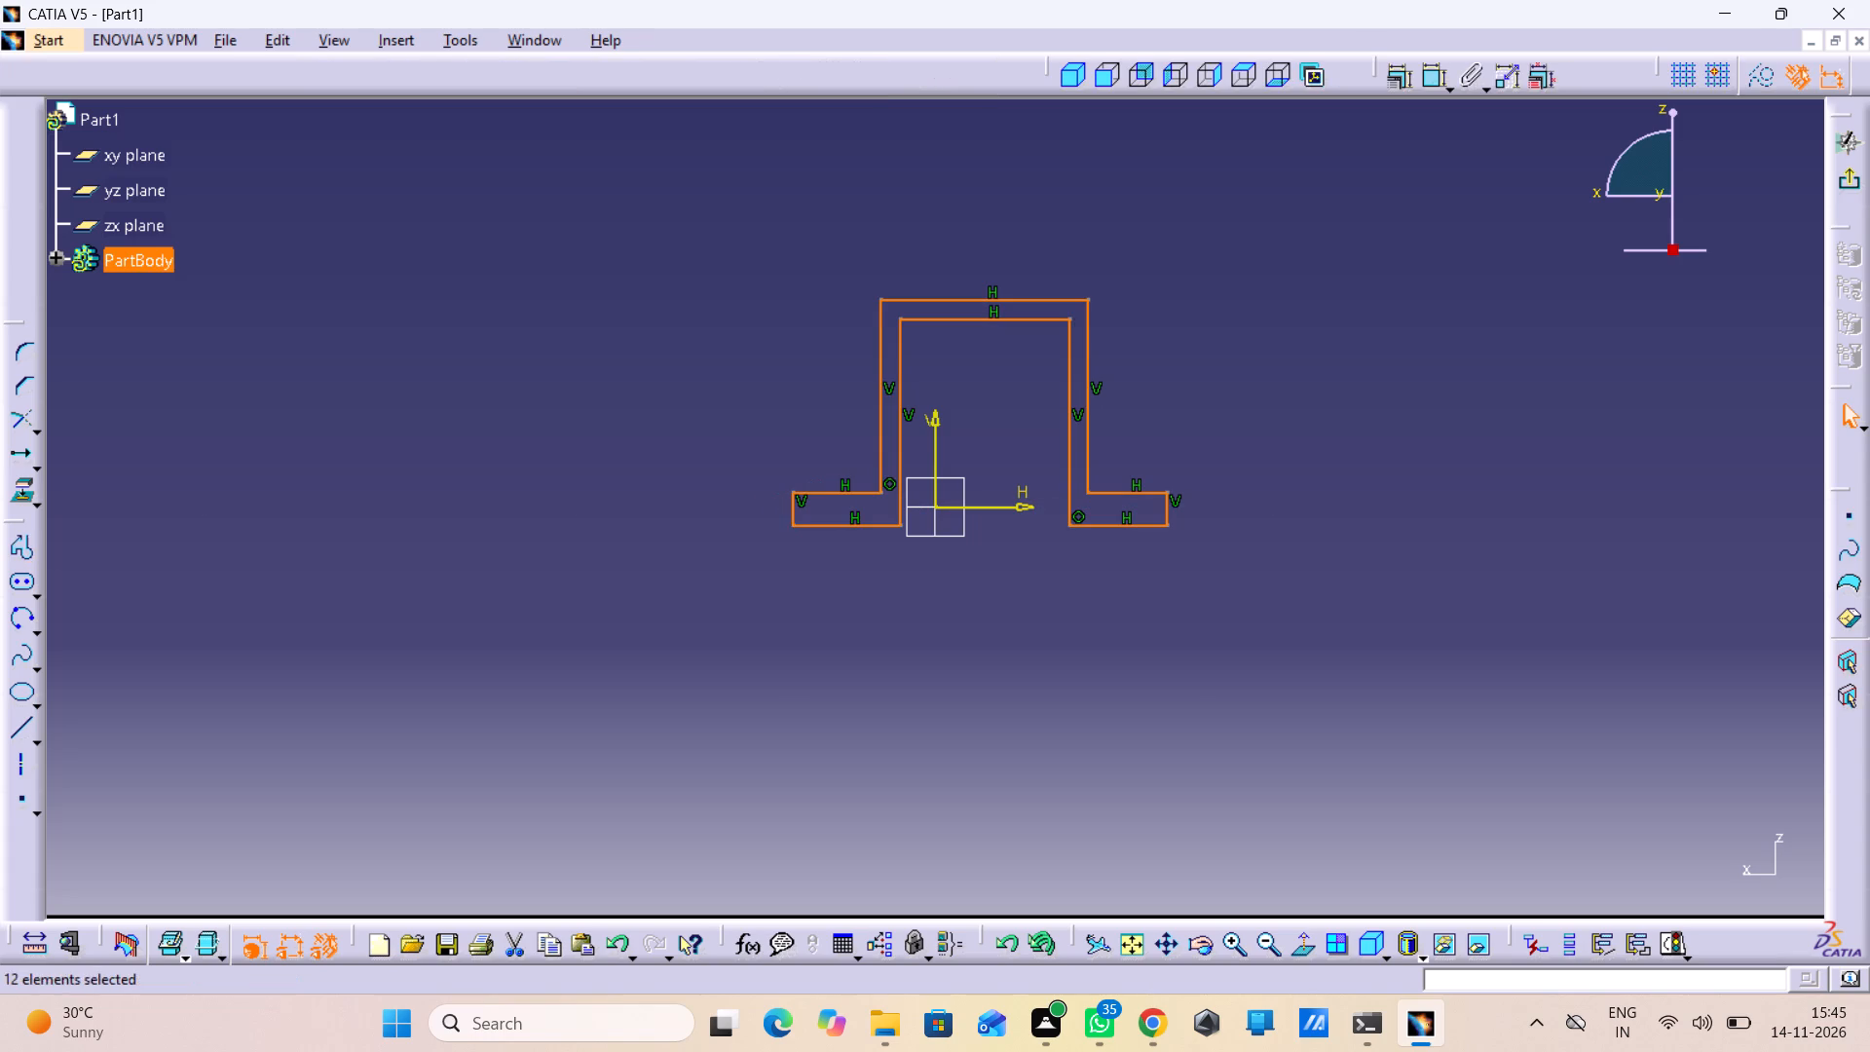
pyautogui.click(1084, 638)
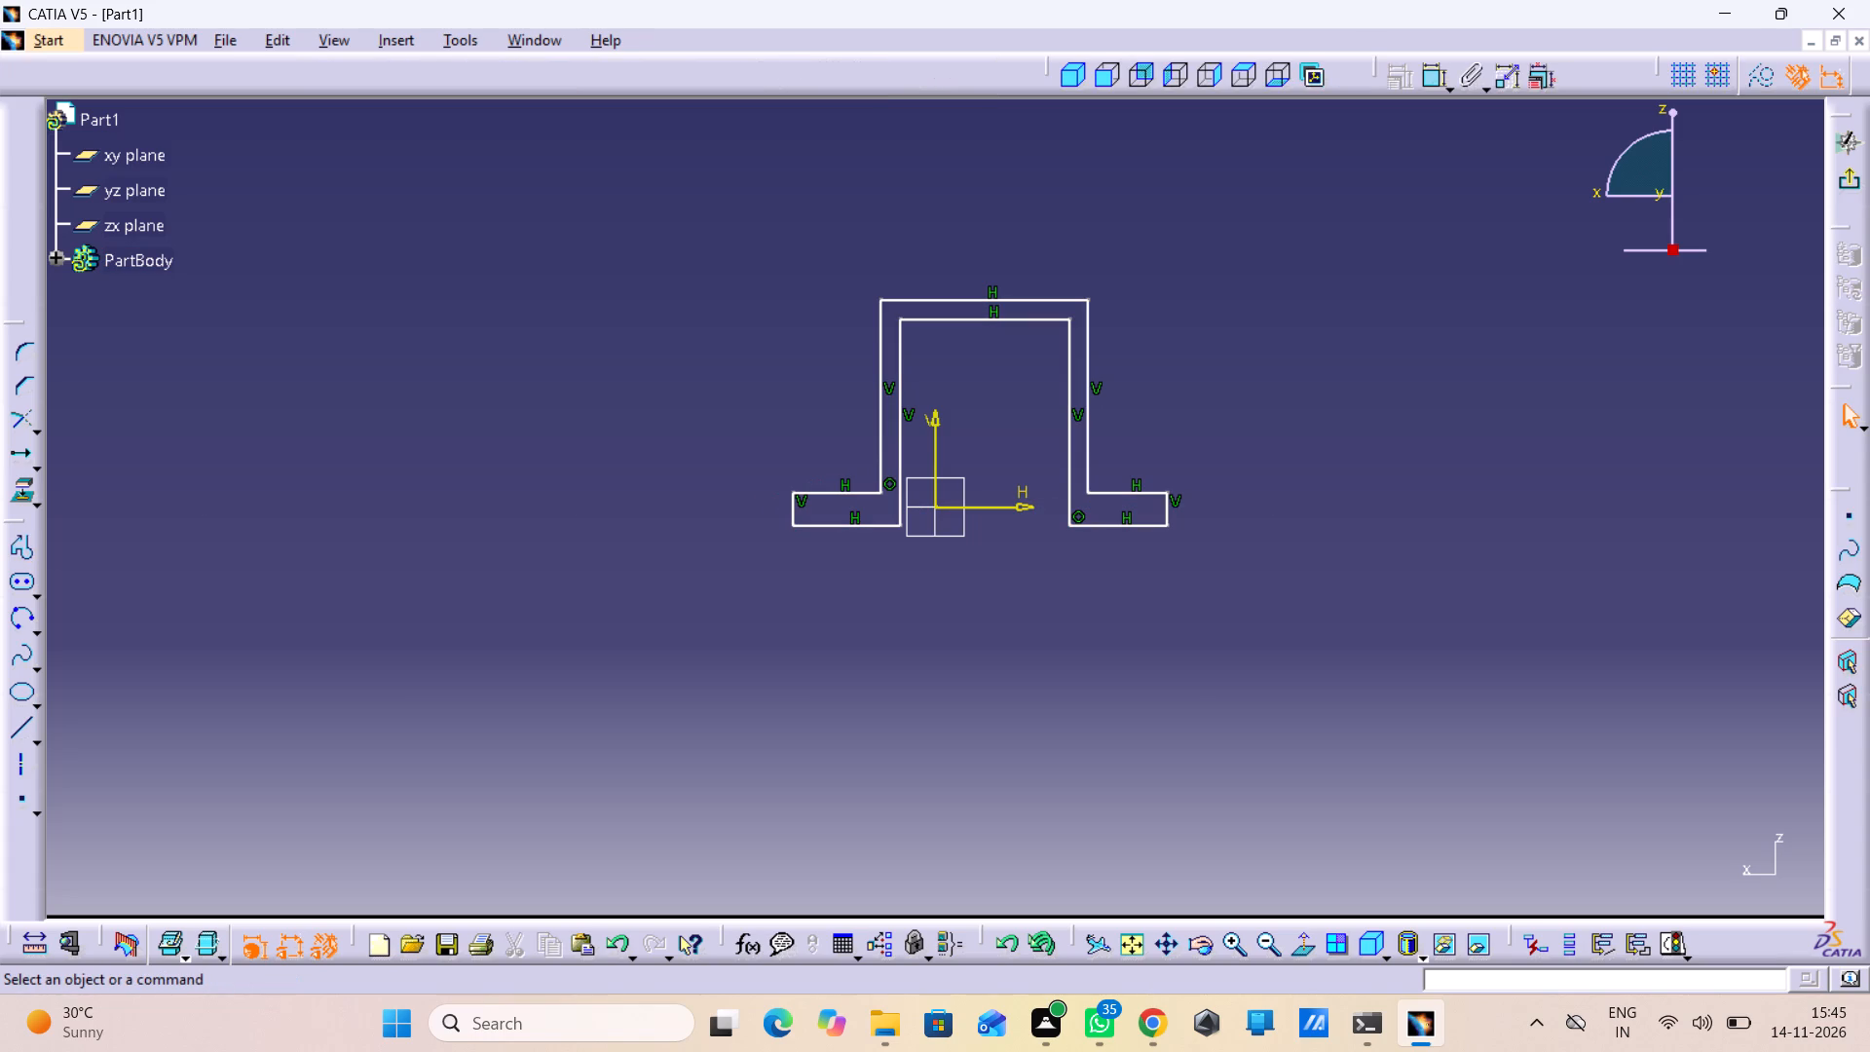
# Constrain the profile's two outer vertical legs as symmetric about the sketch's V axis.
pyautogui.click(880, 405)
pyautogui.click(1287, 288)
pyautogui.doubleClick(1436, 87)
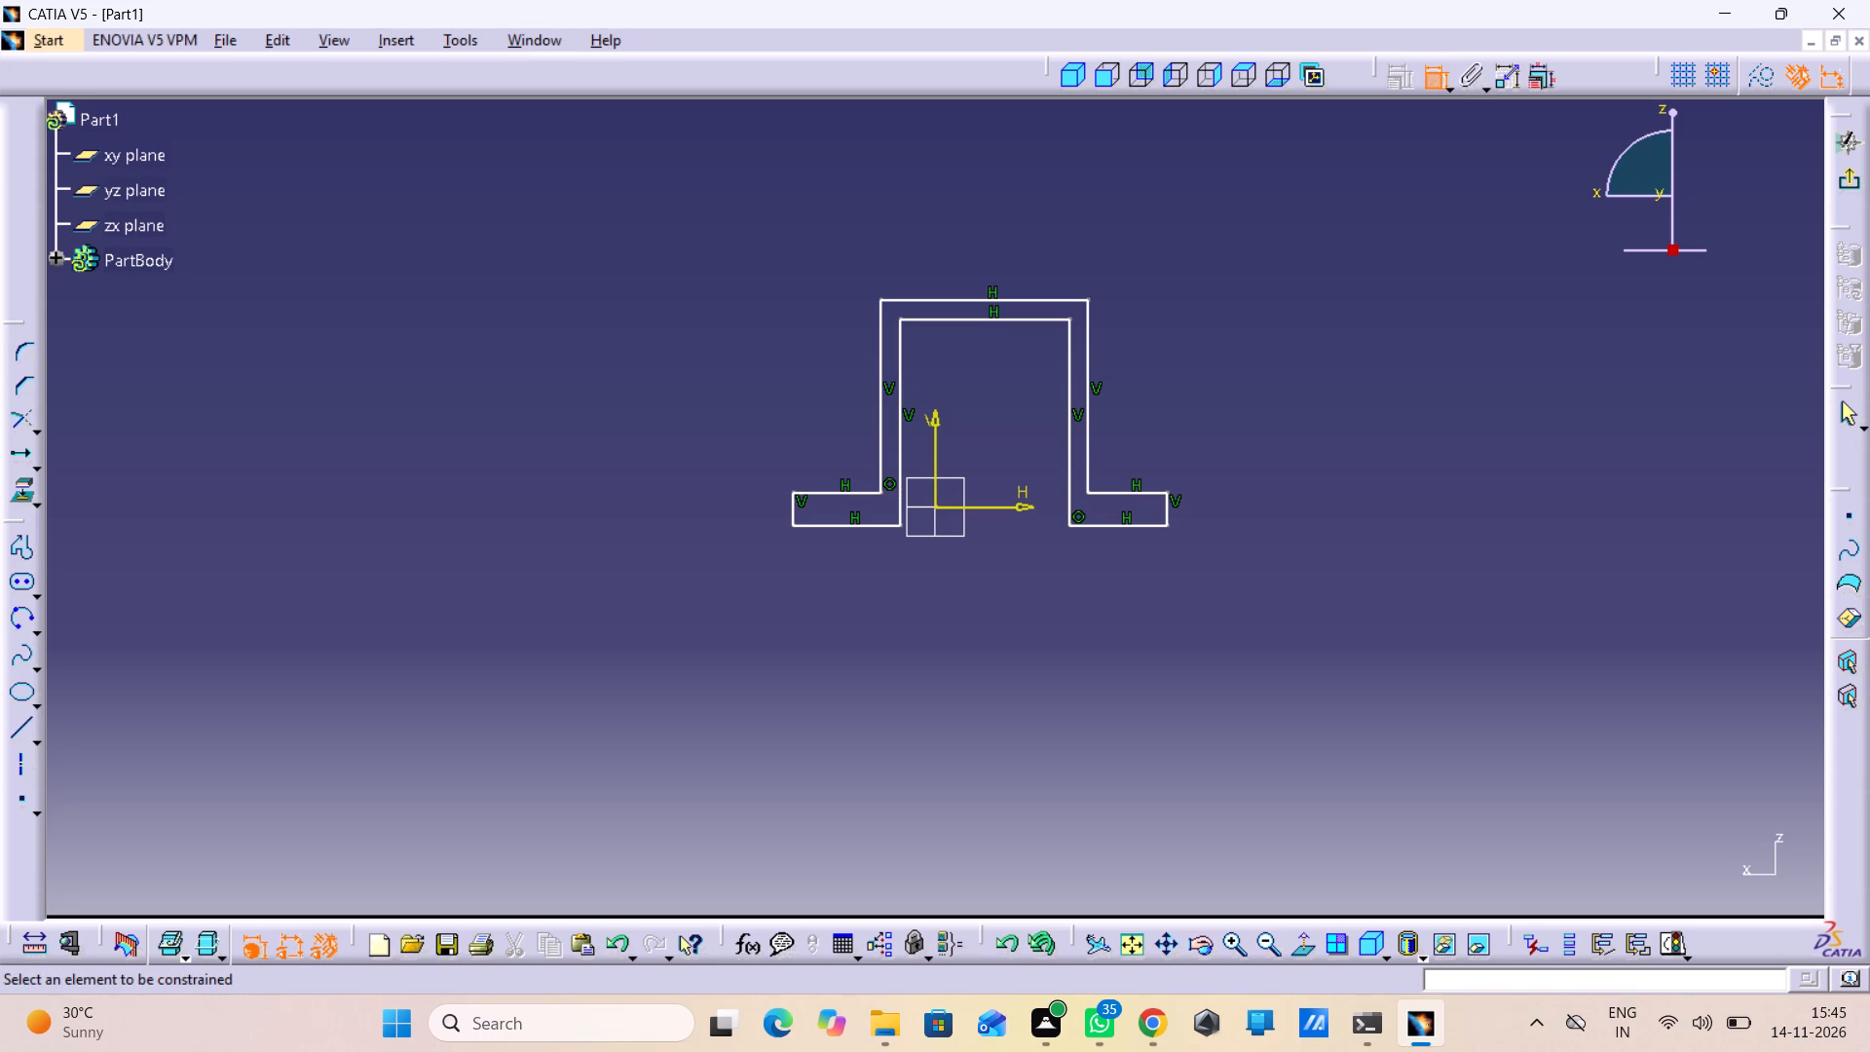
pyautogui.click(1087, 440)
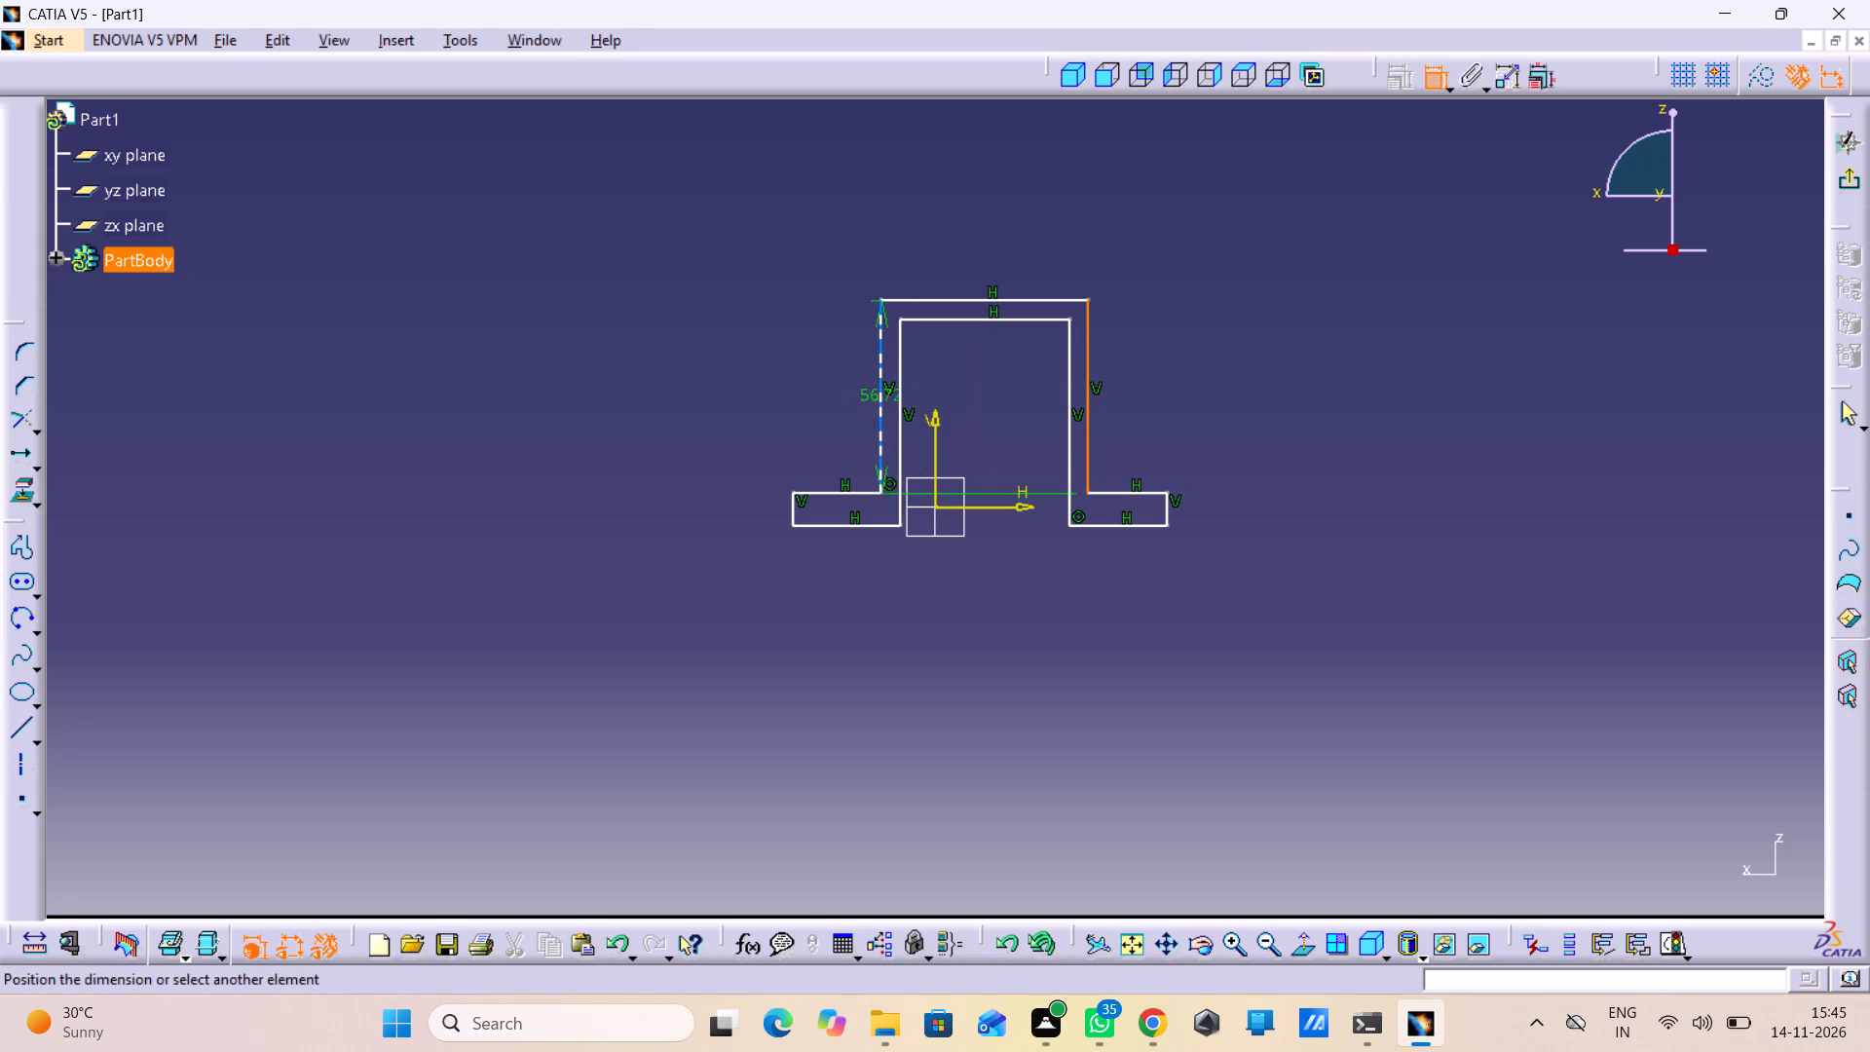
pyautogui.click(880, 402)
pyautogui.rightClick(987, 395)
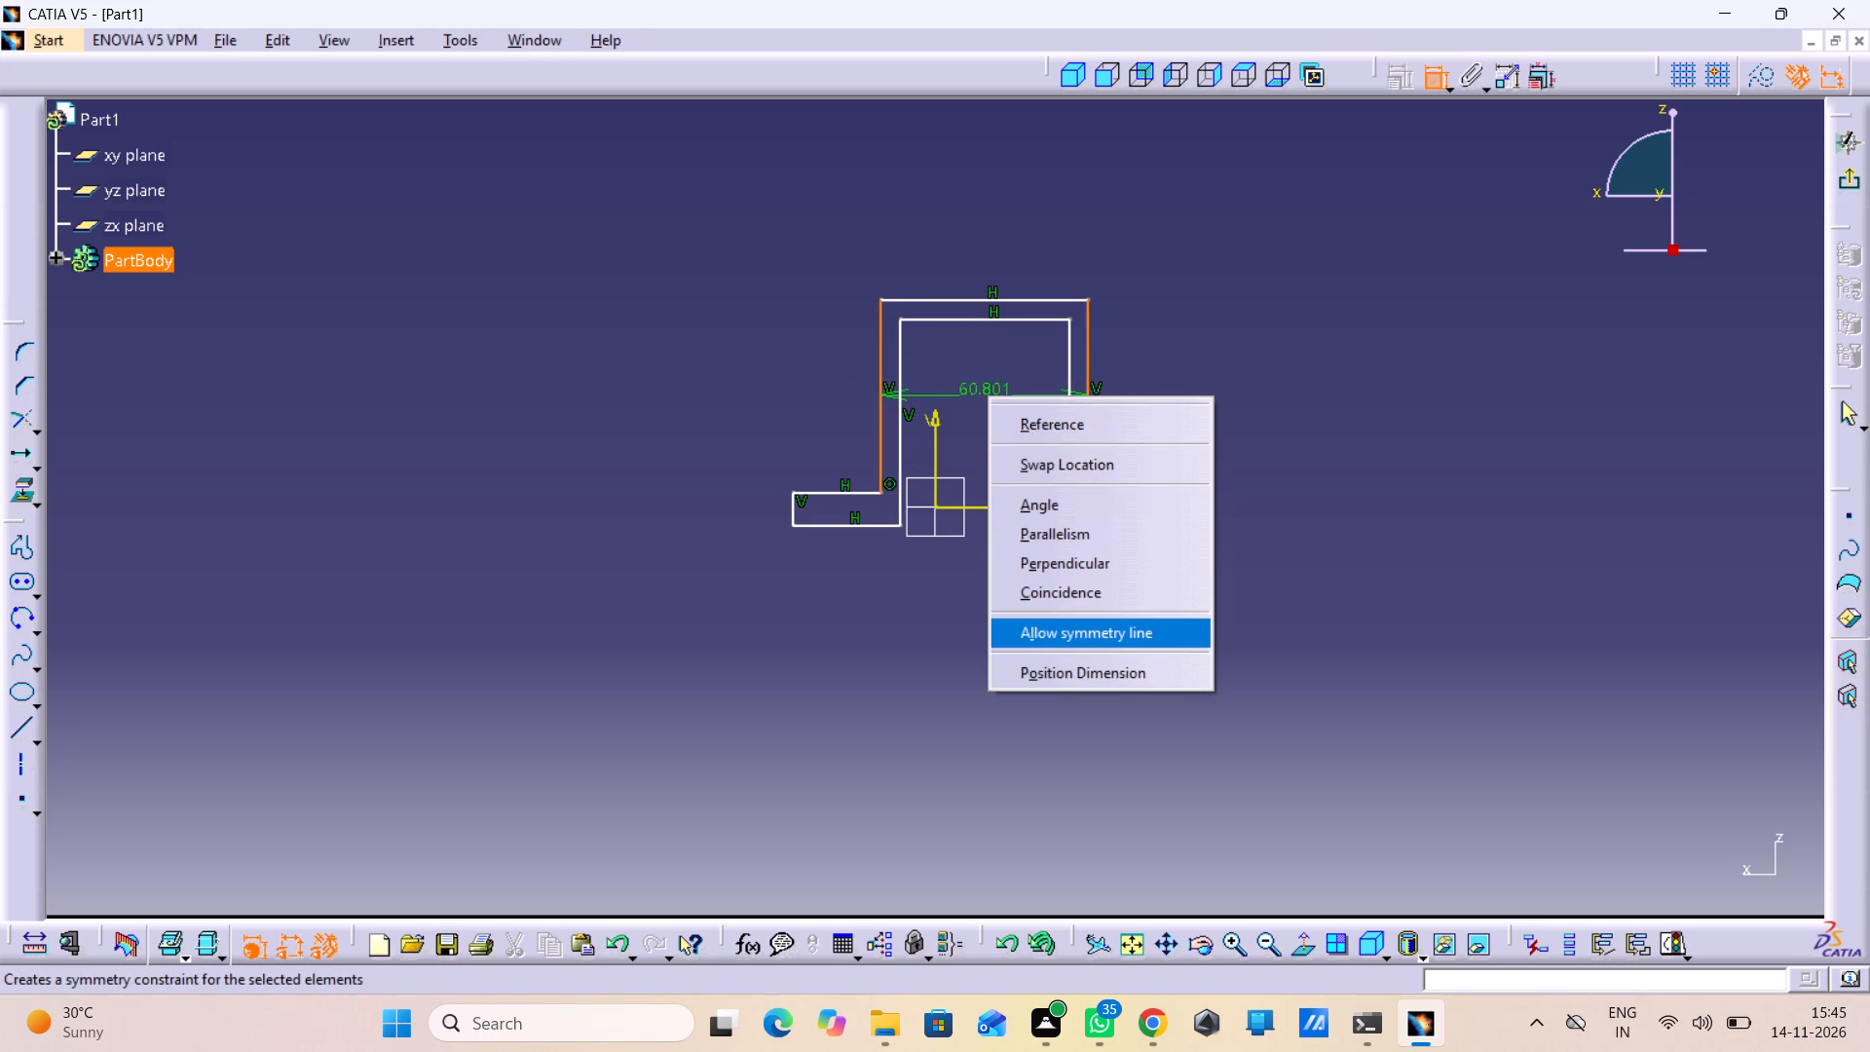
pyautogui.click(1081, 633)
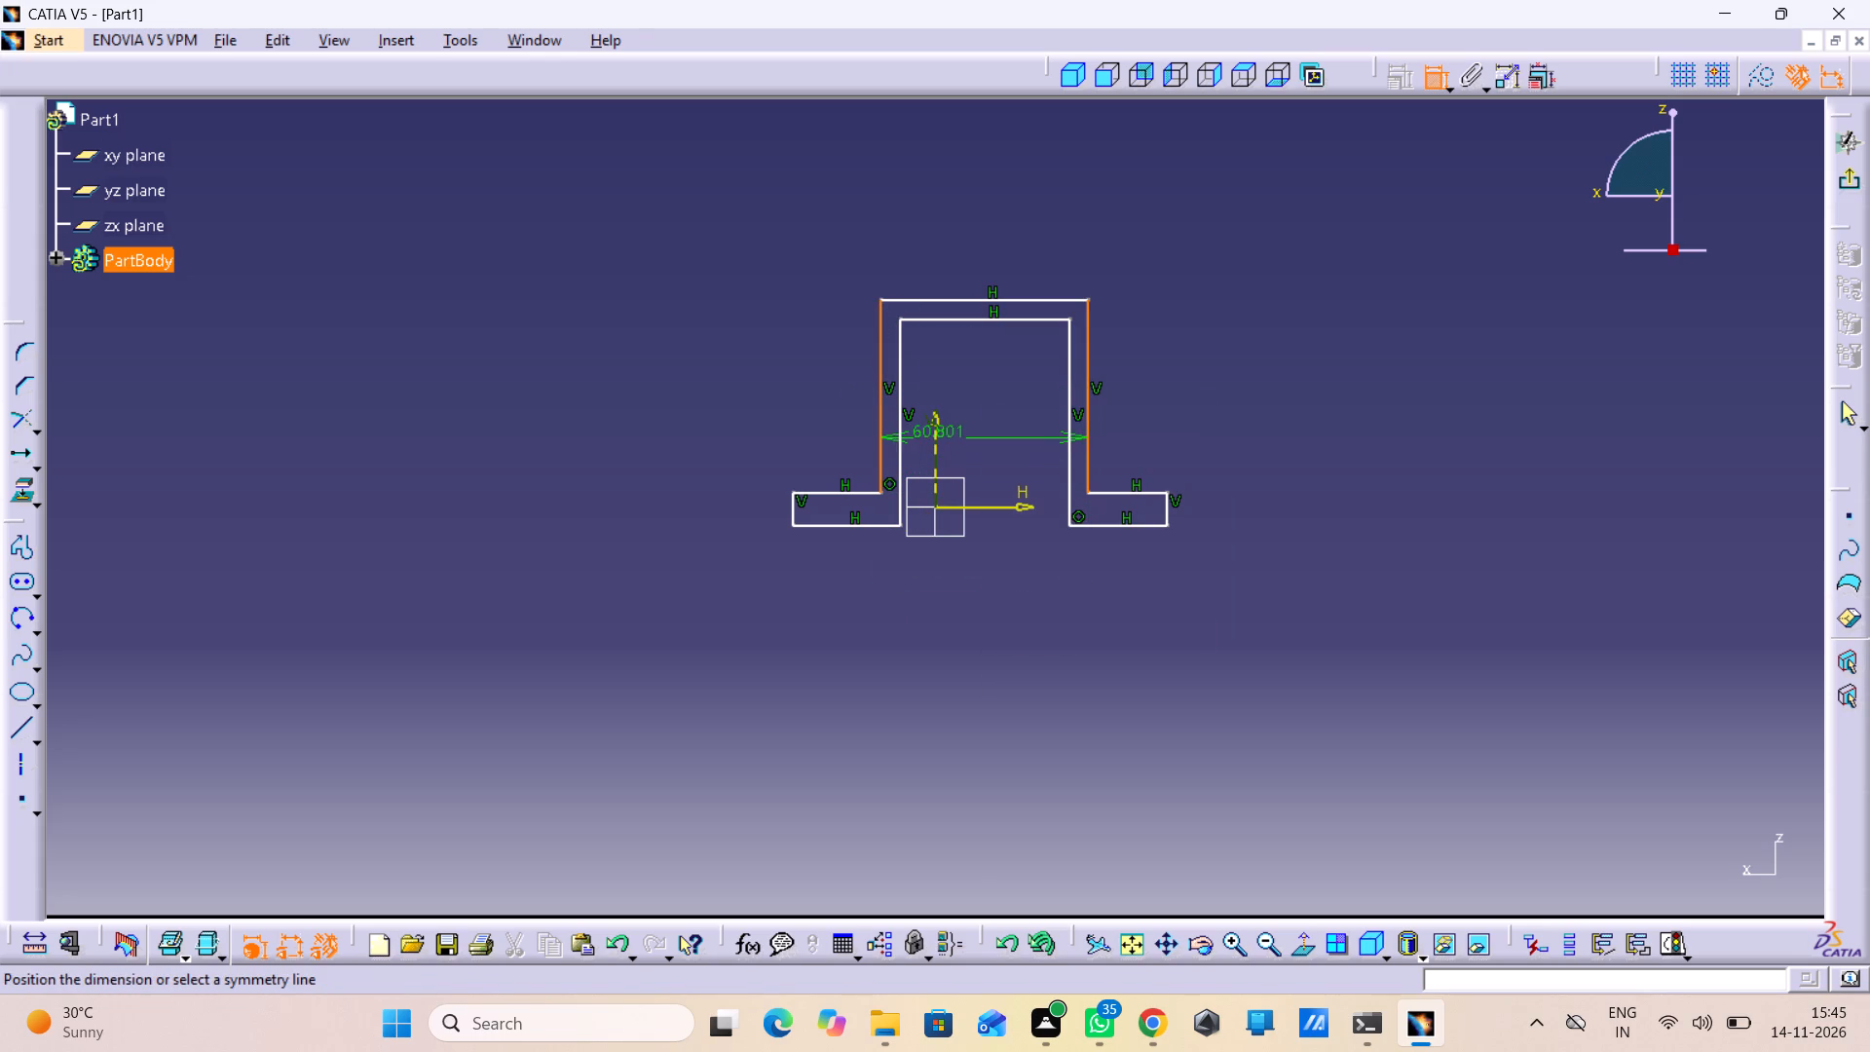
pyautogui.click(938, 439)
# Constrain the profile's two inner vertical legs as symmetric about the sketch's V axis.
pyautogui.click(1077, 400)
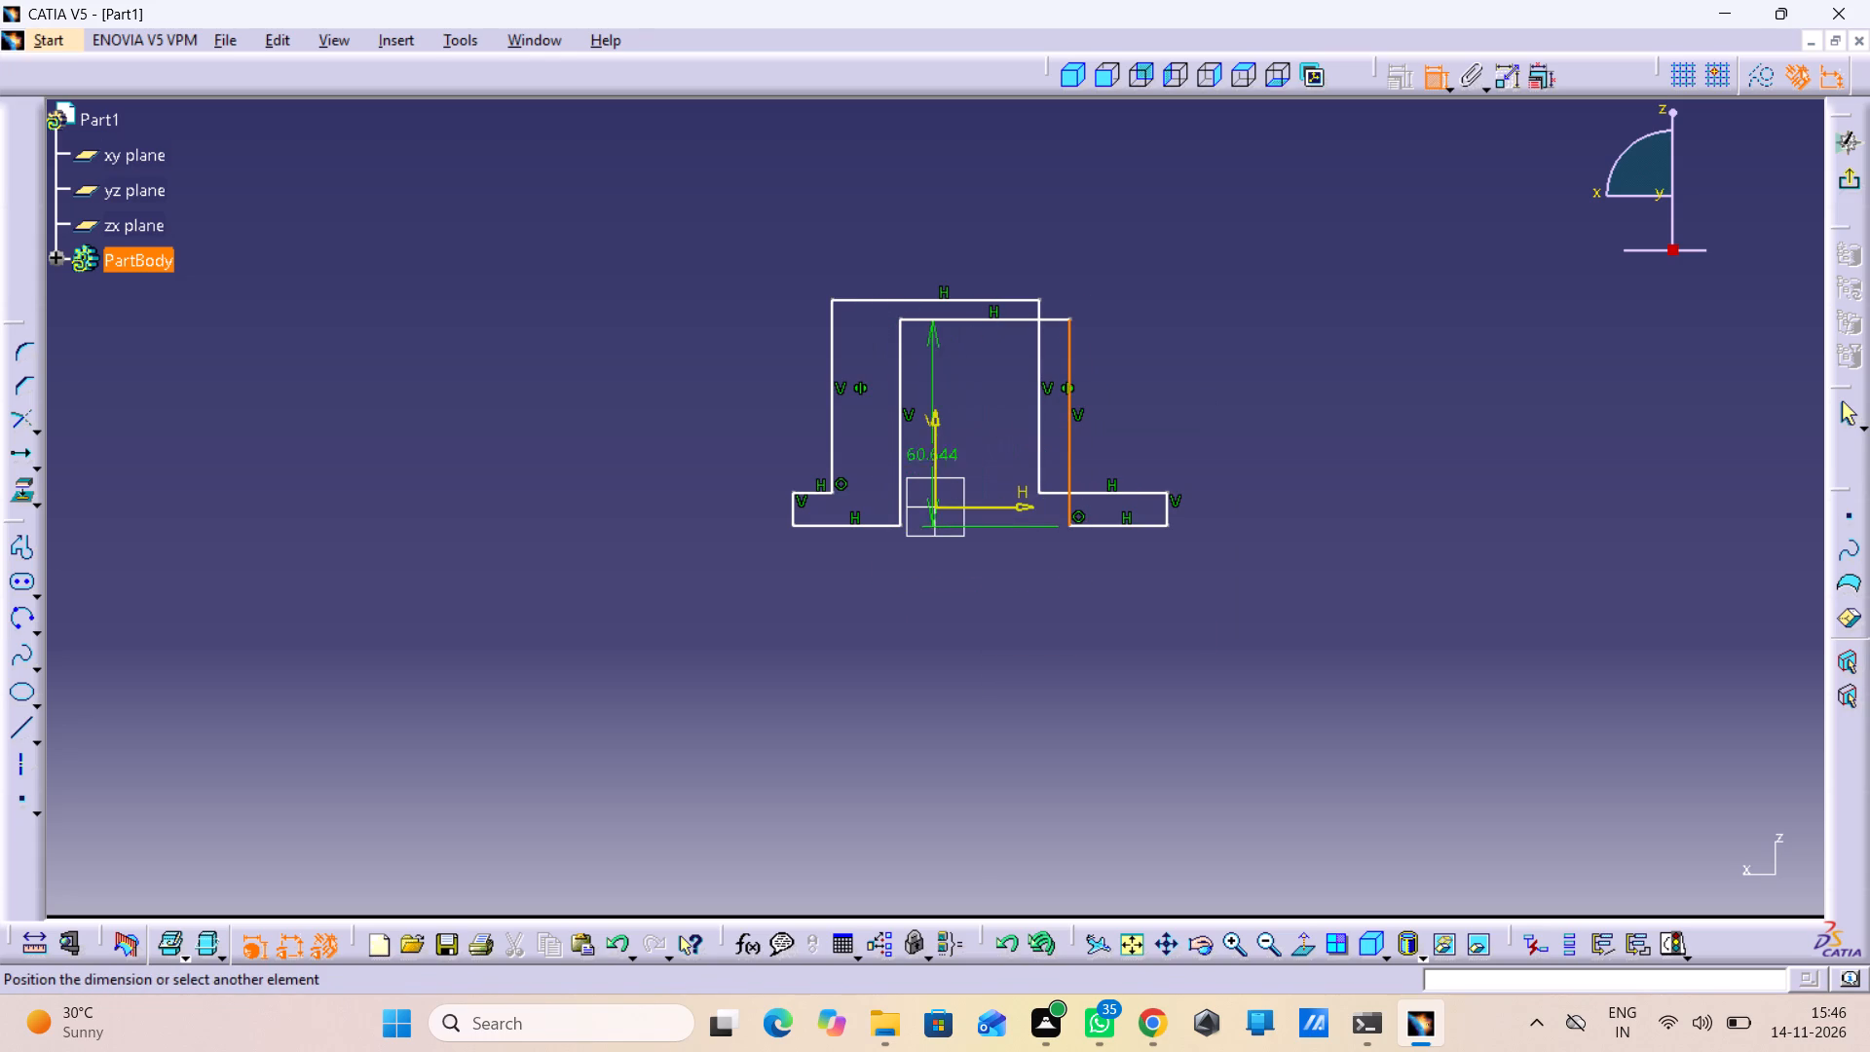
pyautogui.click(904, 426)
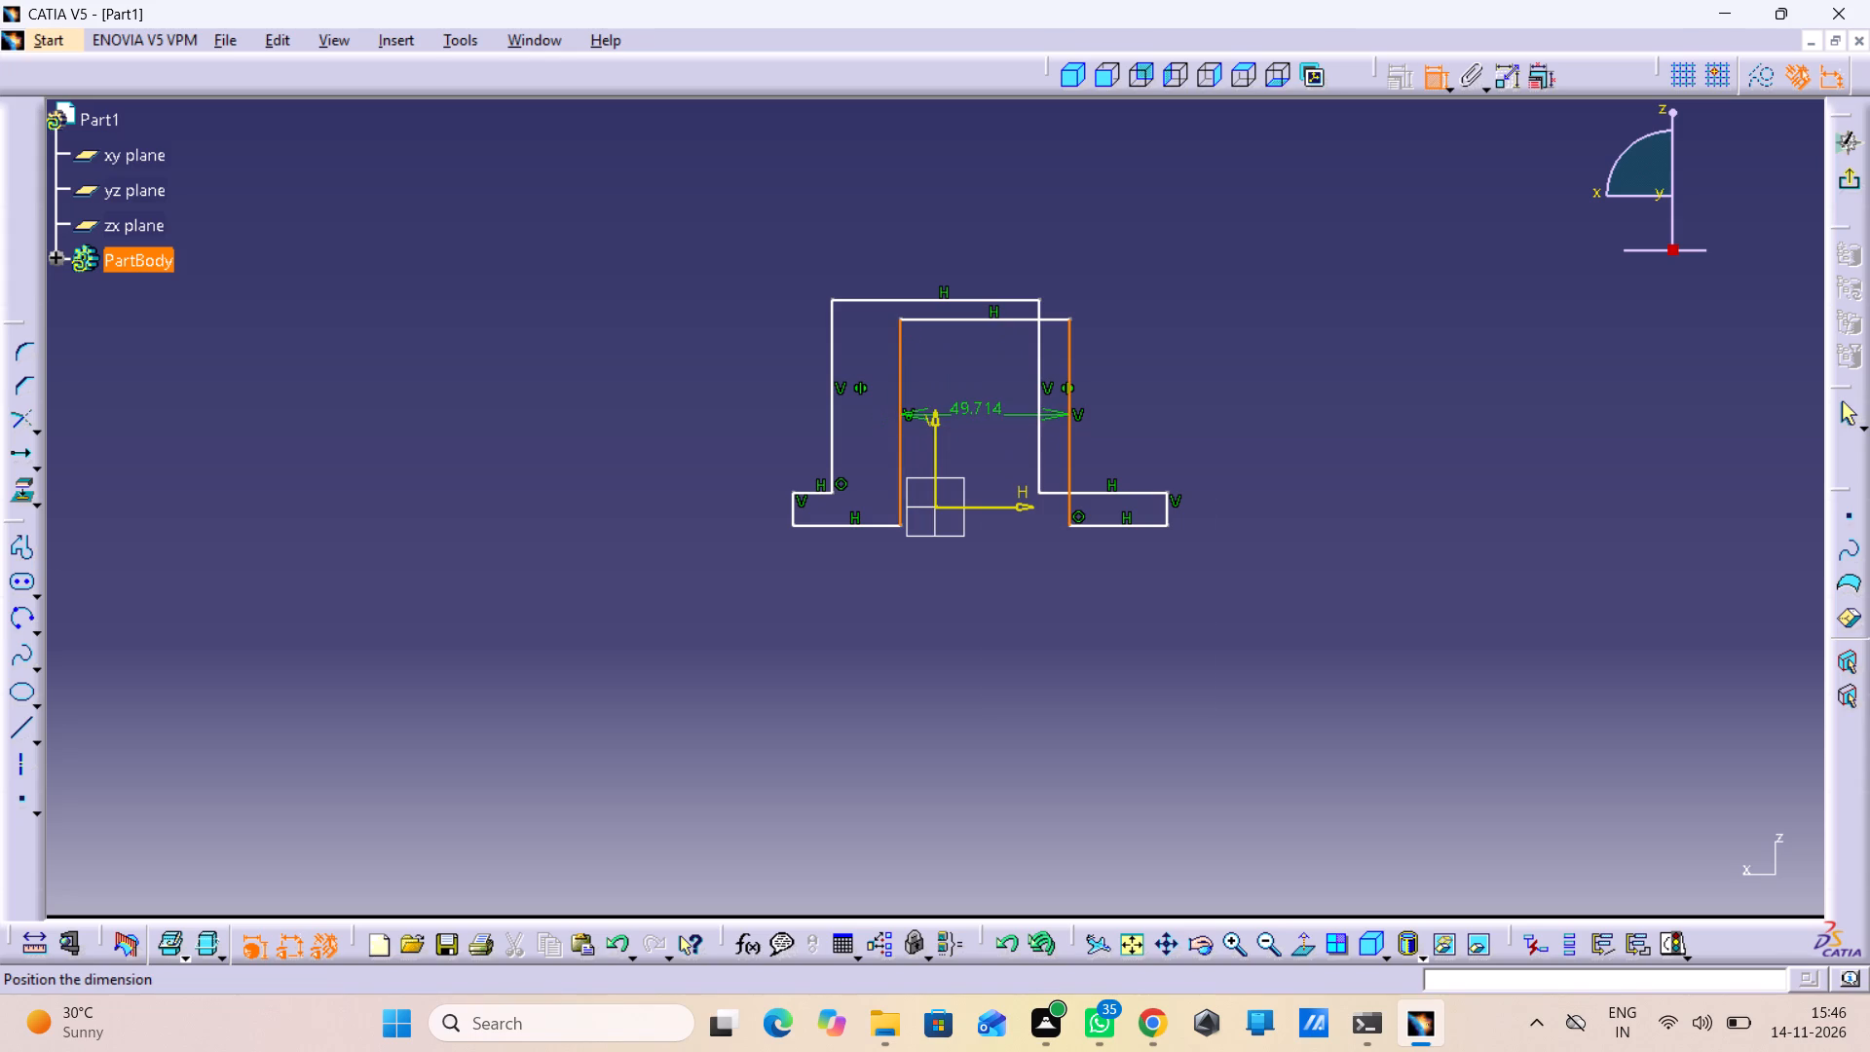
pyautogui.rightClick(986, 416)
pyautogui.click(1073, 644)
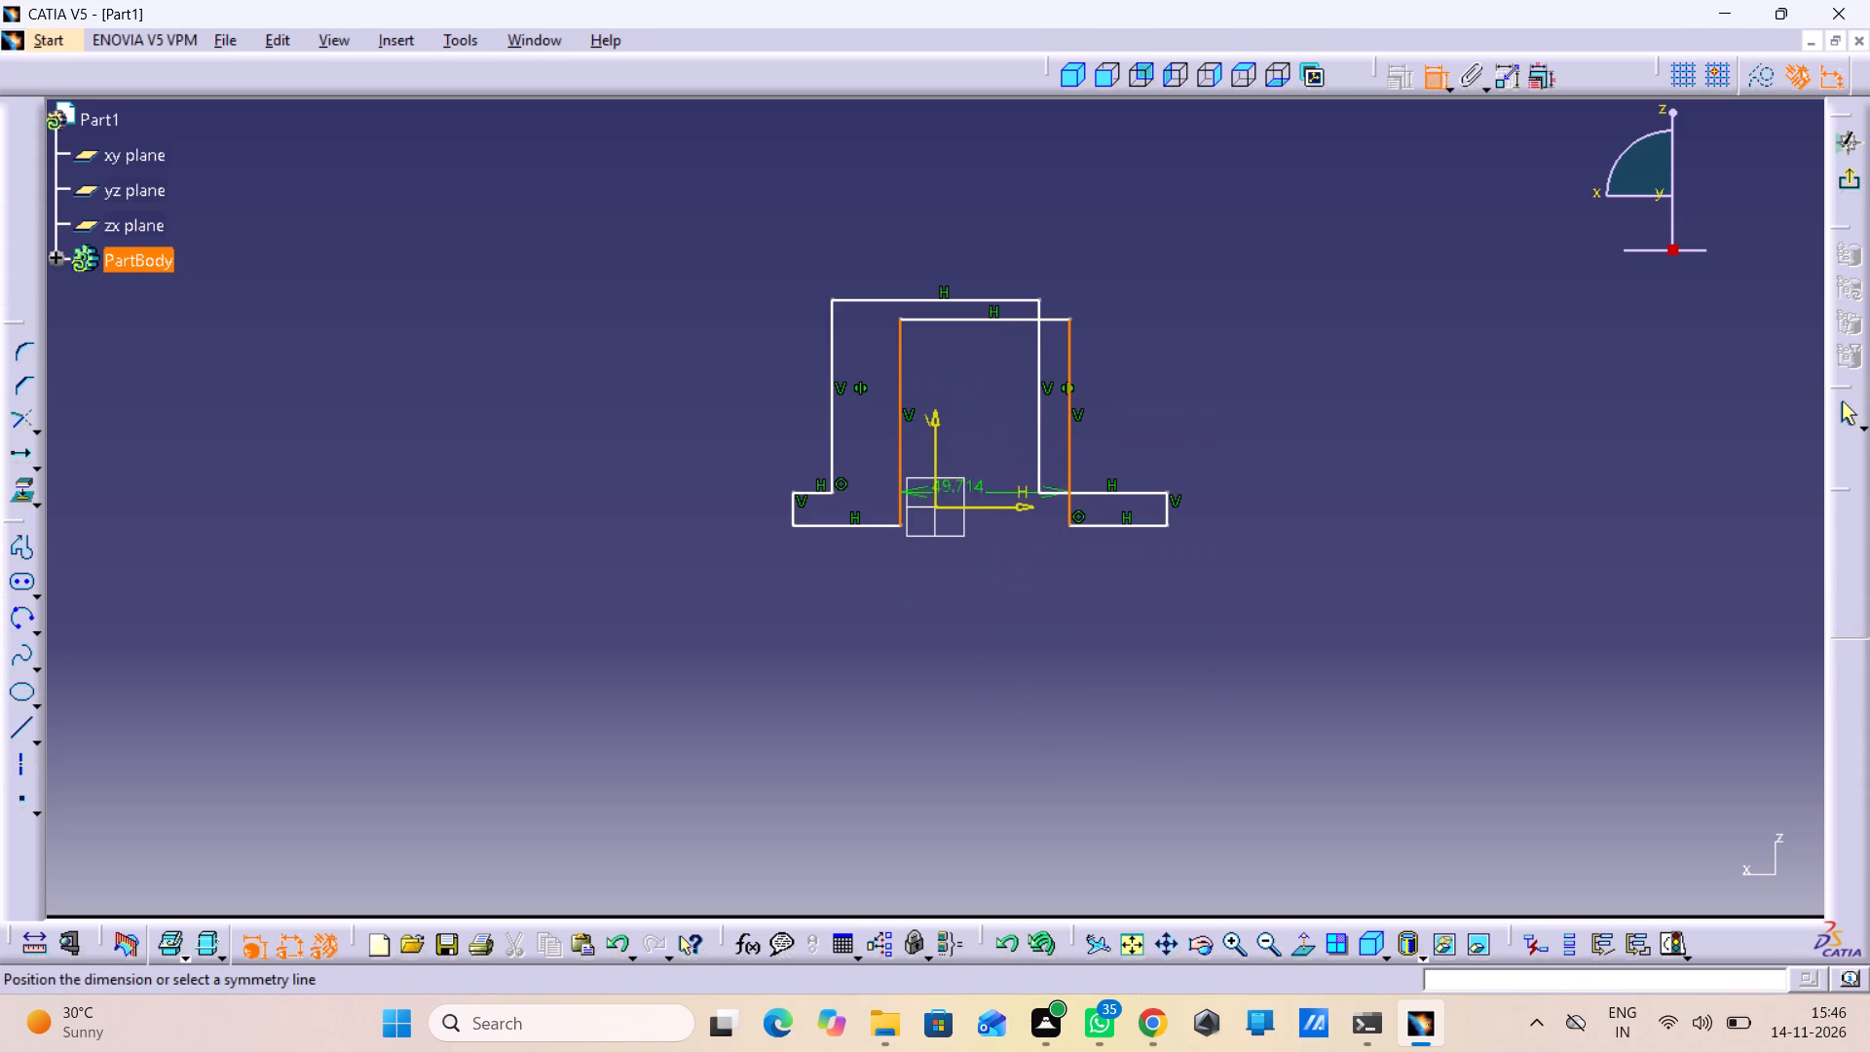
pyautogui.click(939, 444)
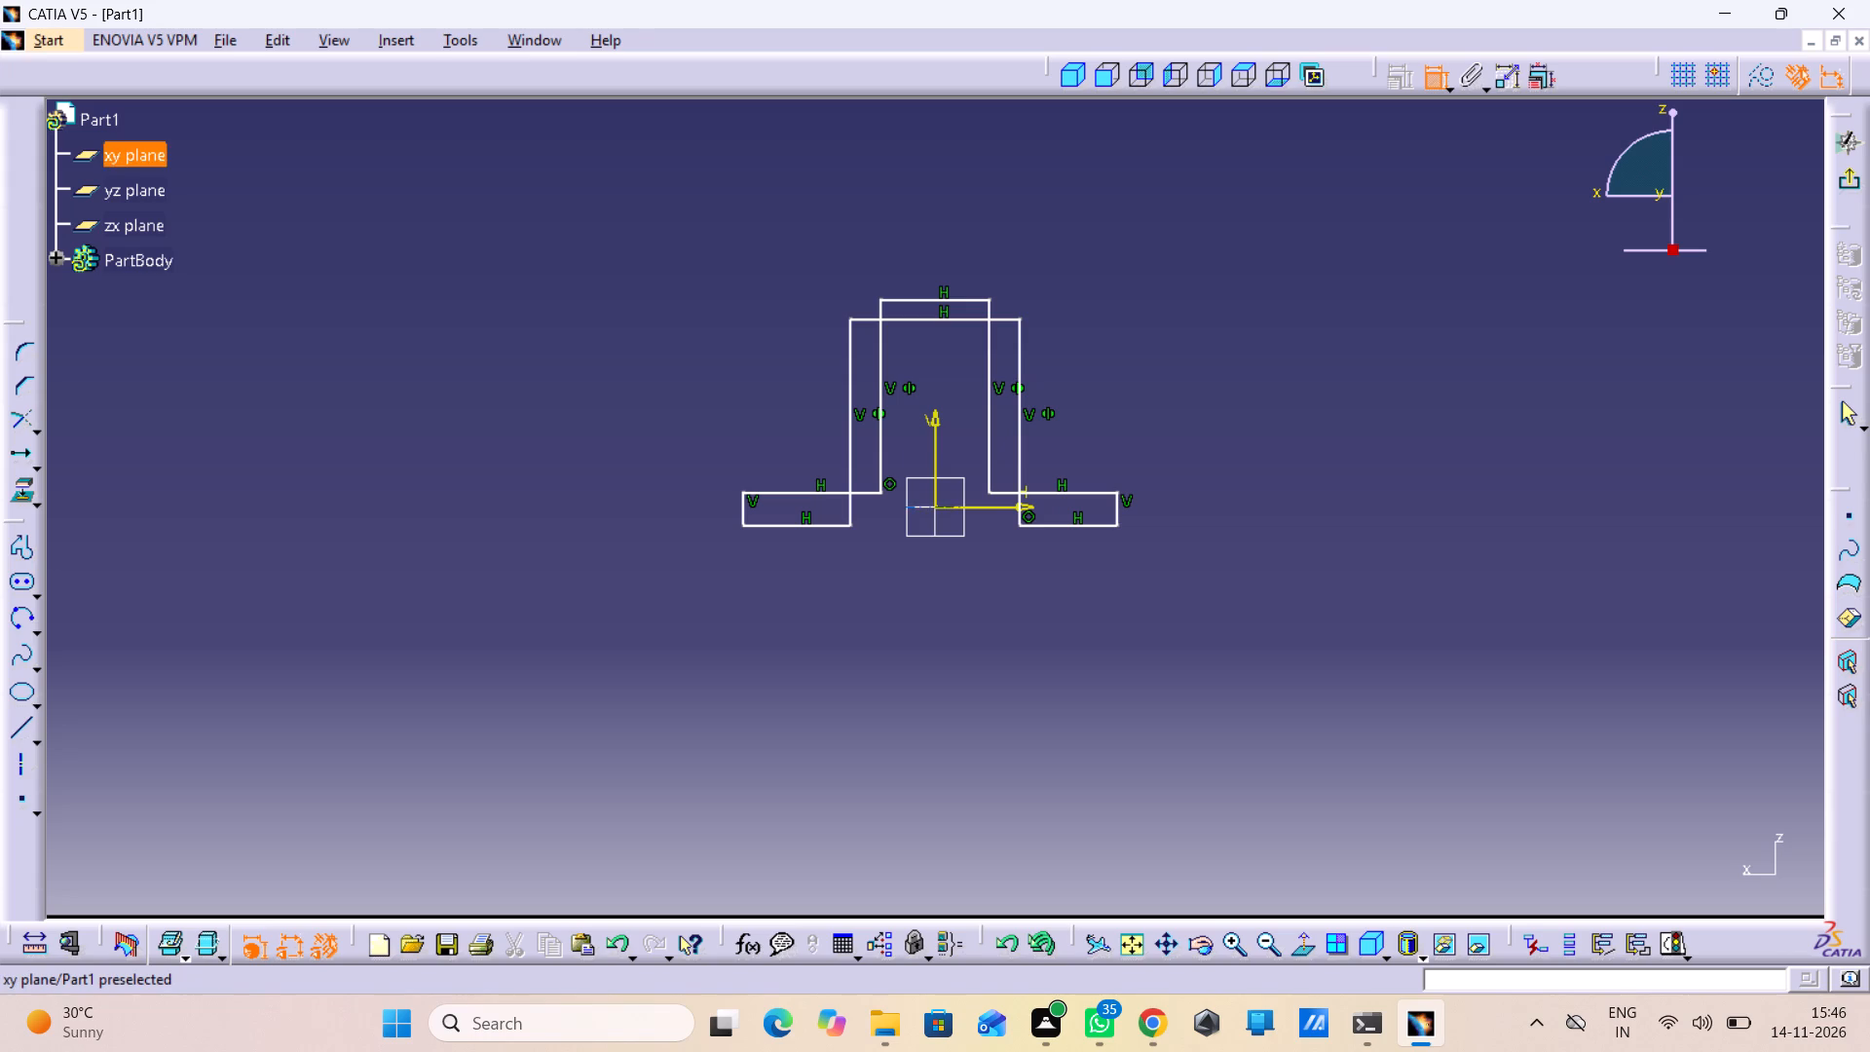
pyautogui.click(1431, 78)
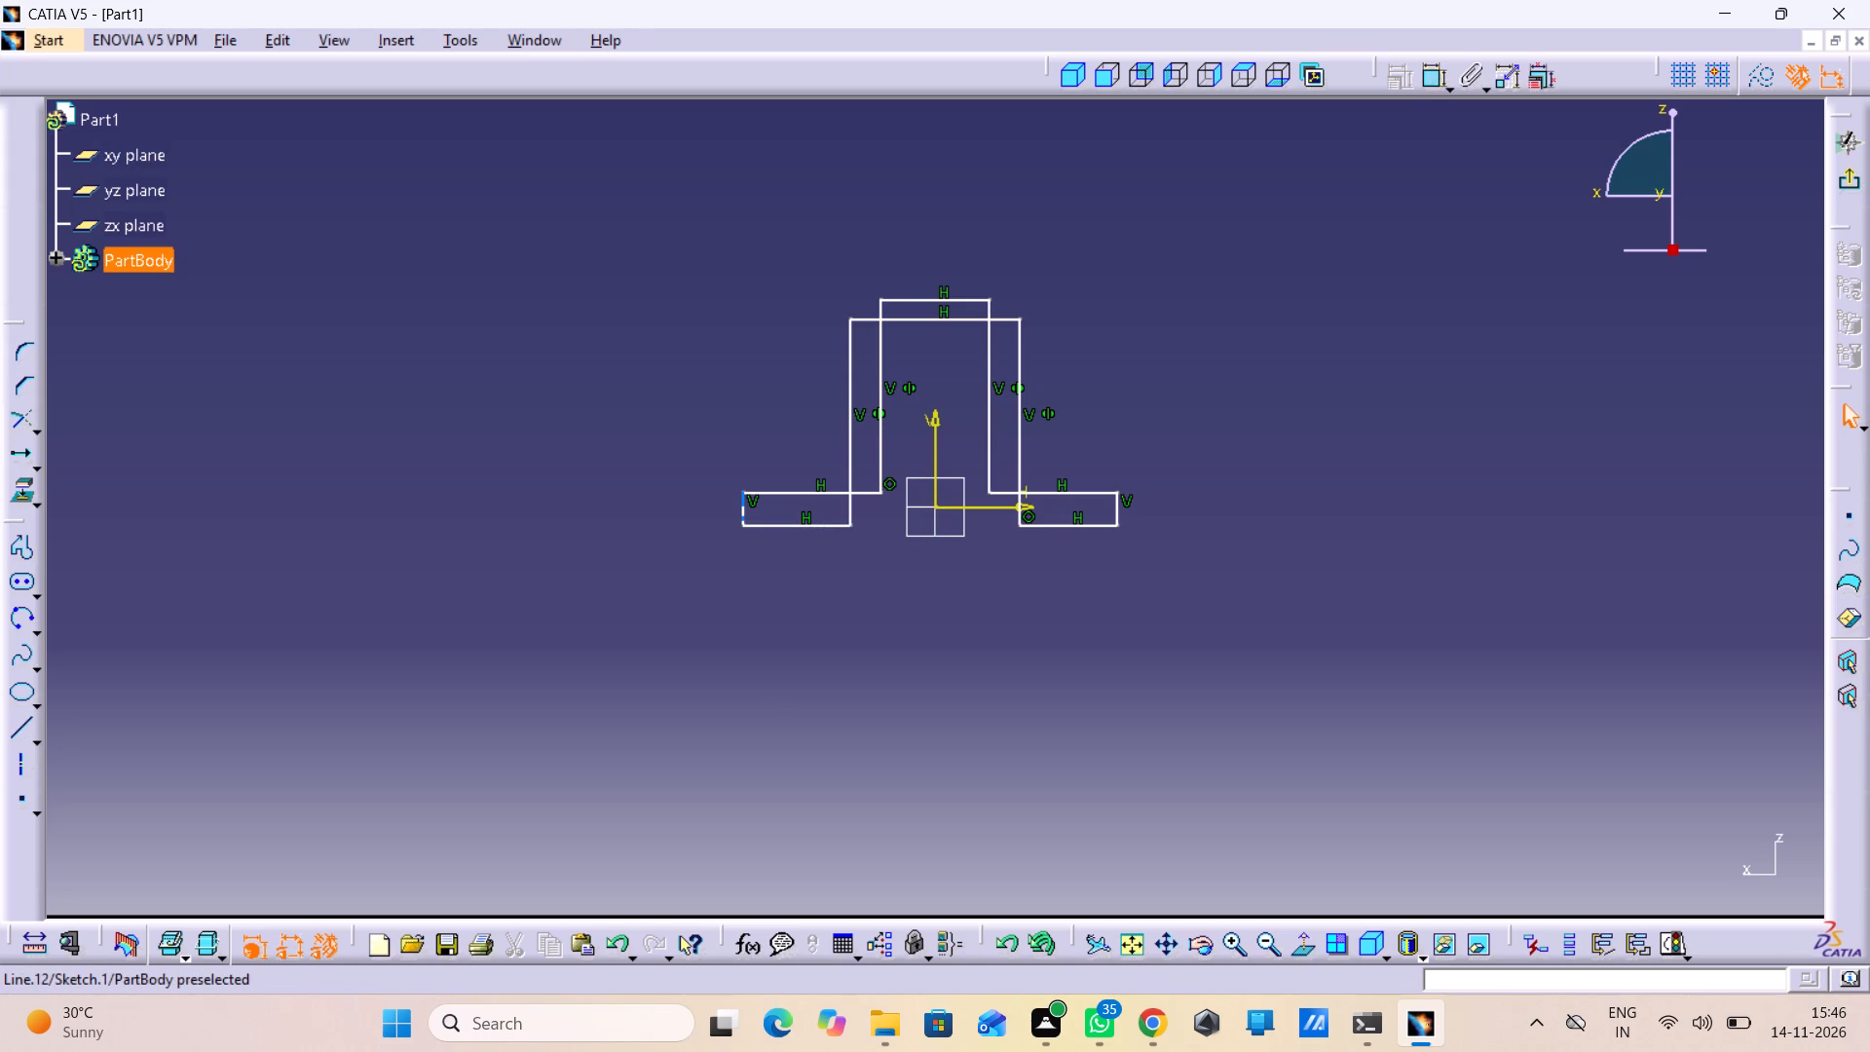
# Move one flange end edge slightly inward and pull the outer leg outward so the outer outline encloses the inner one.
pyautogui.moveTo(742, 517); pyautogui.dragTo(811, 525)
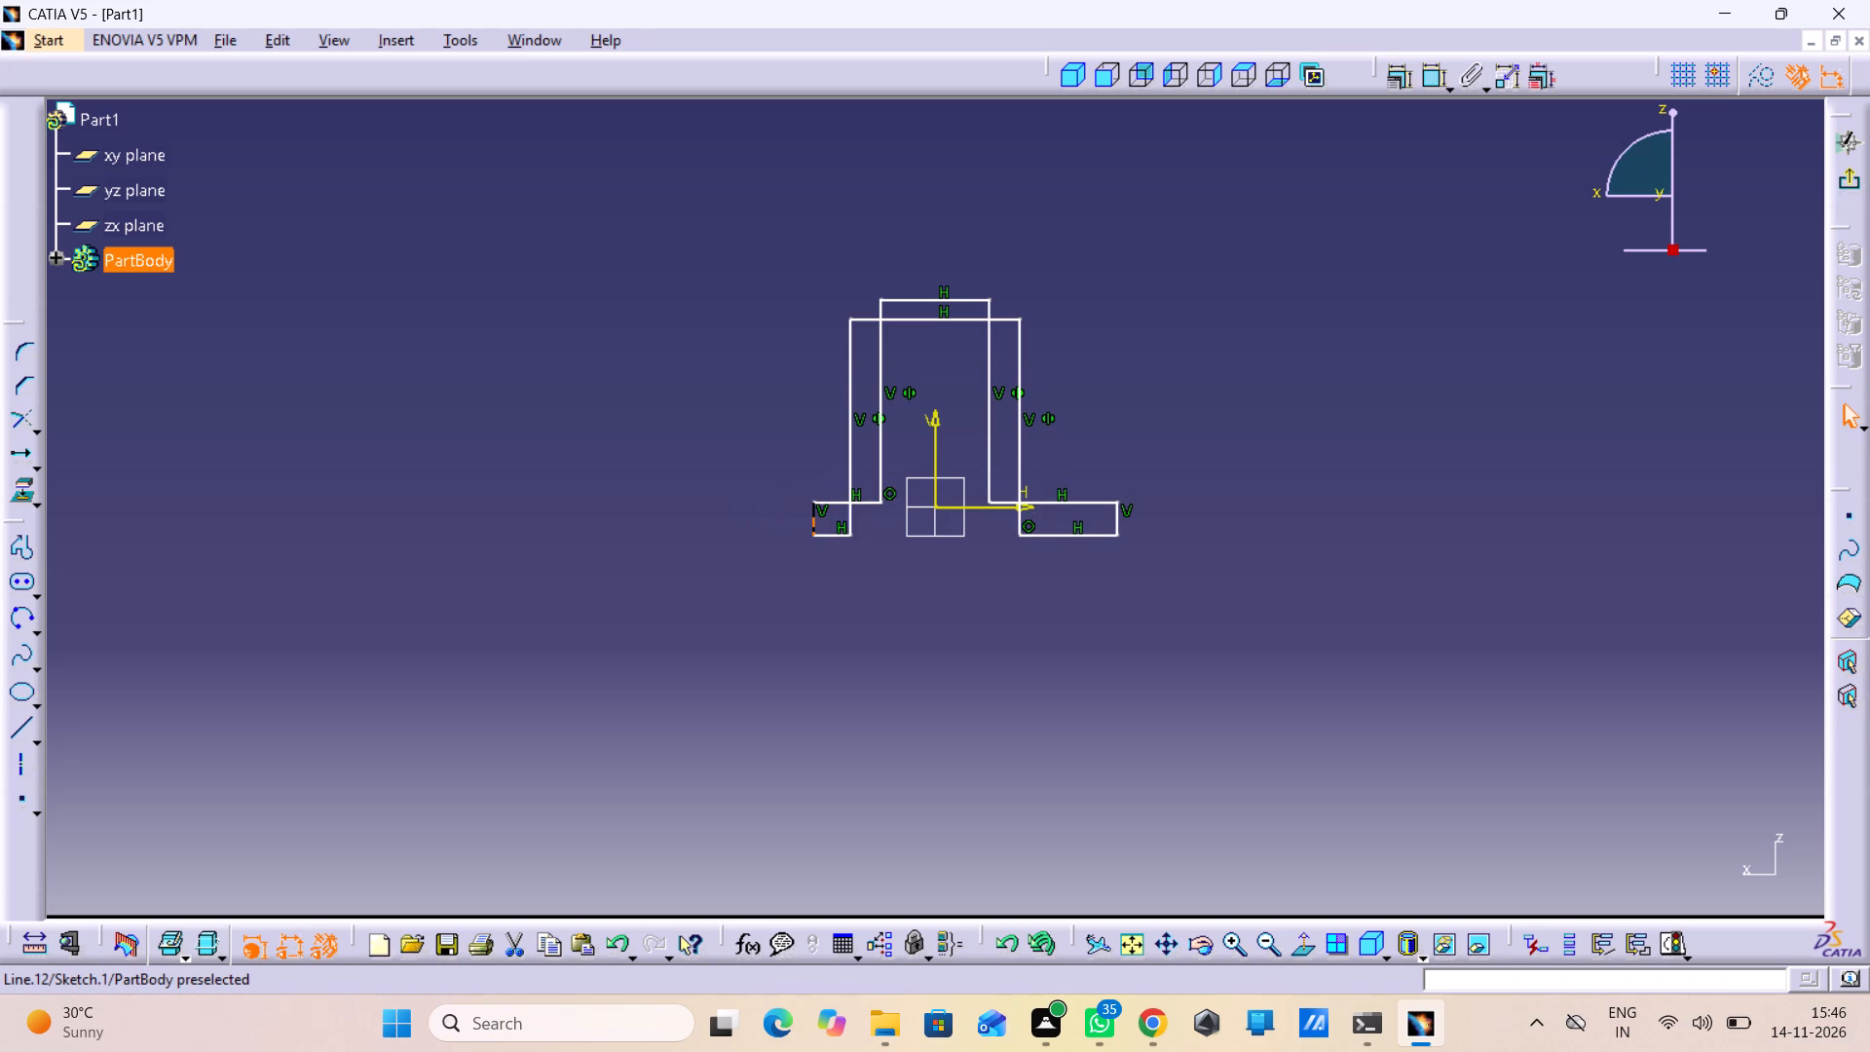
pyautogui.moveTo(811, 525); pyautogui.dragTo(760, 535)
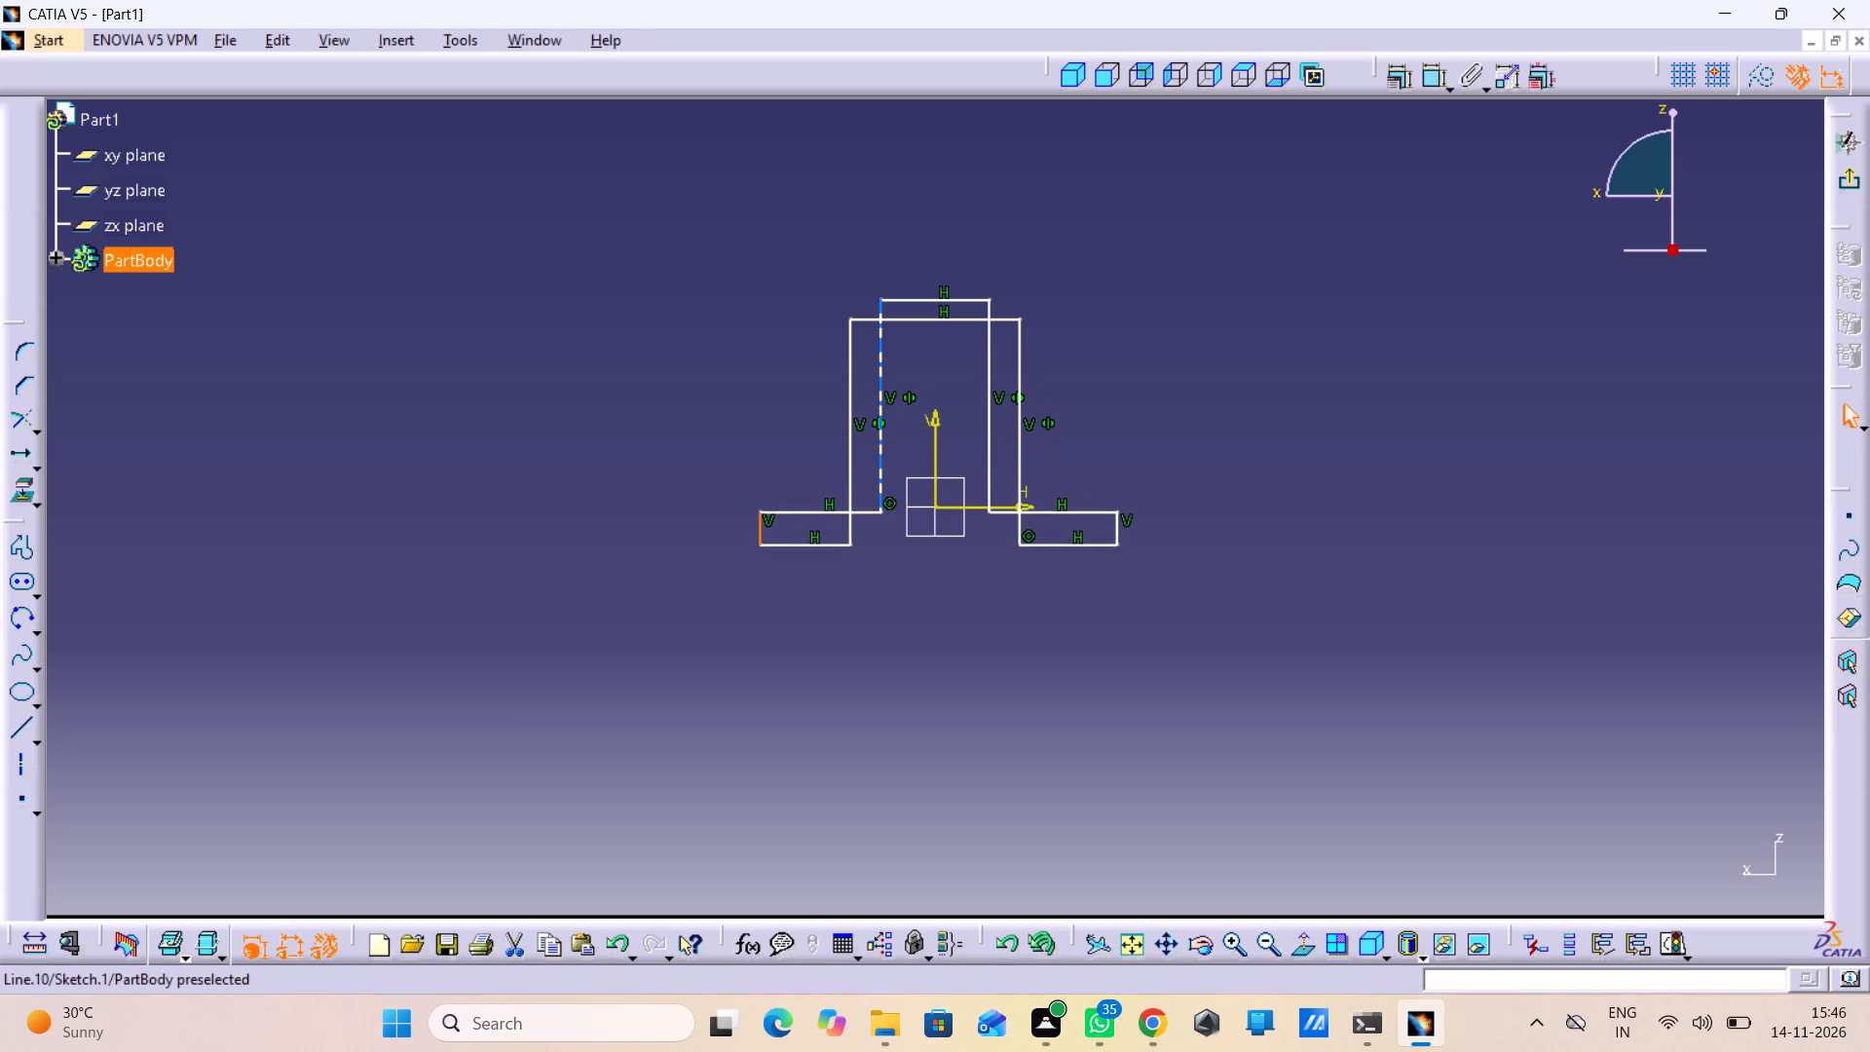
pyautogui.moveTo(882, 415); pyautogui.dragTo(815, 407)
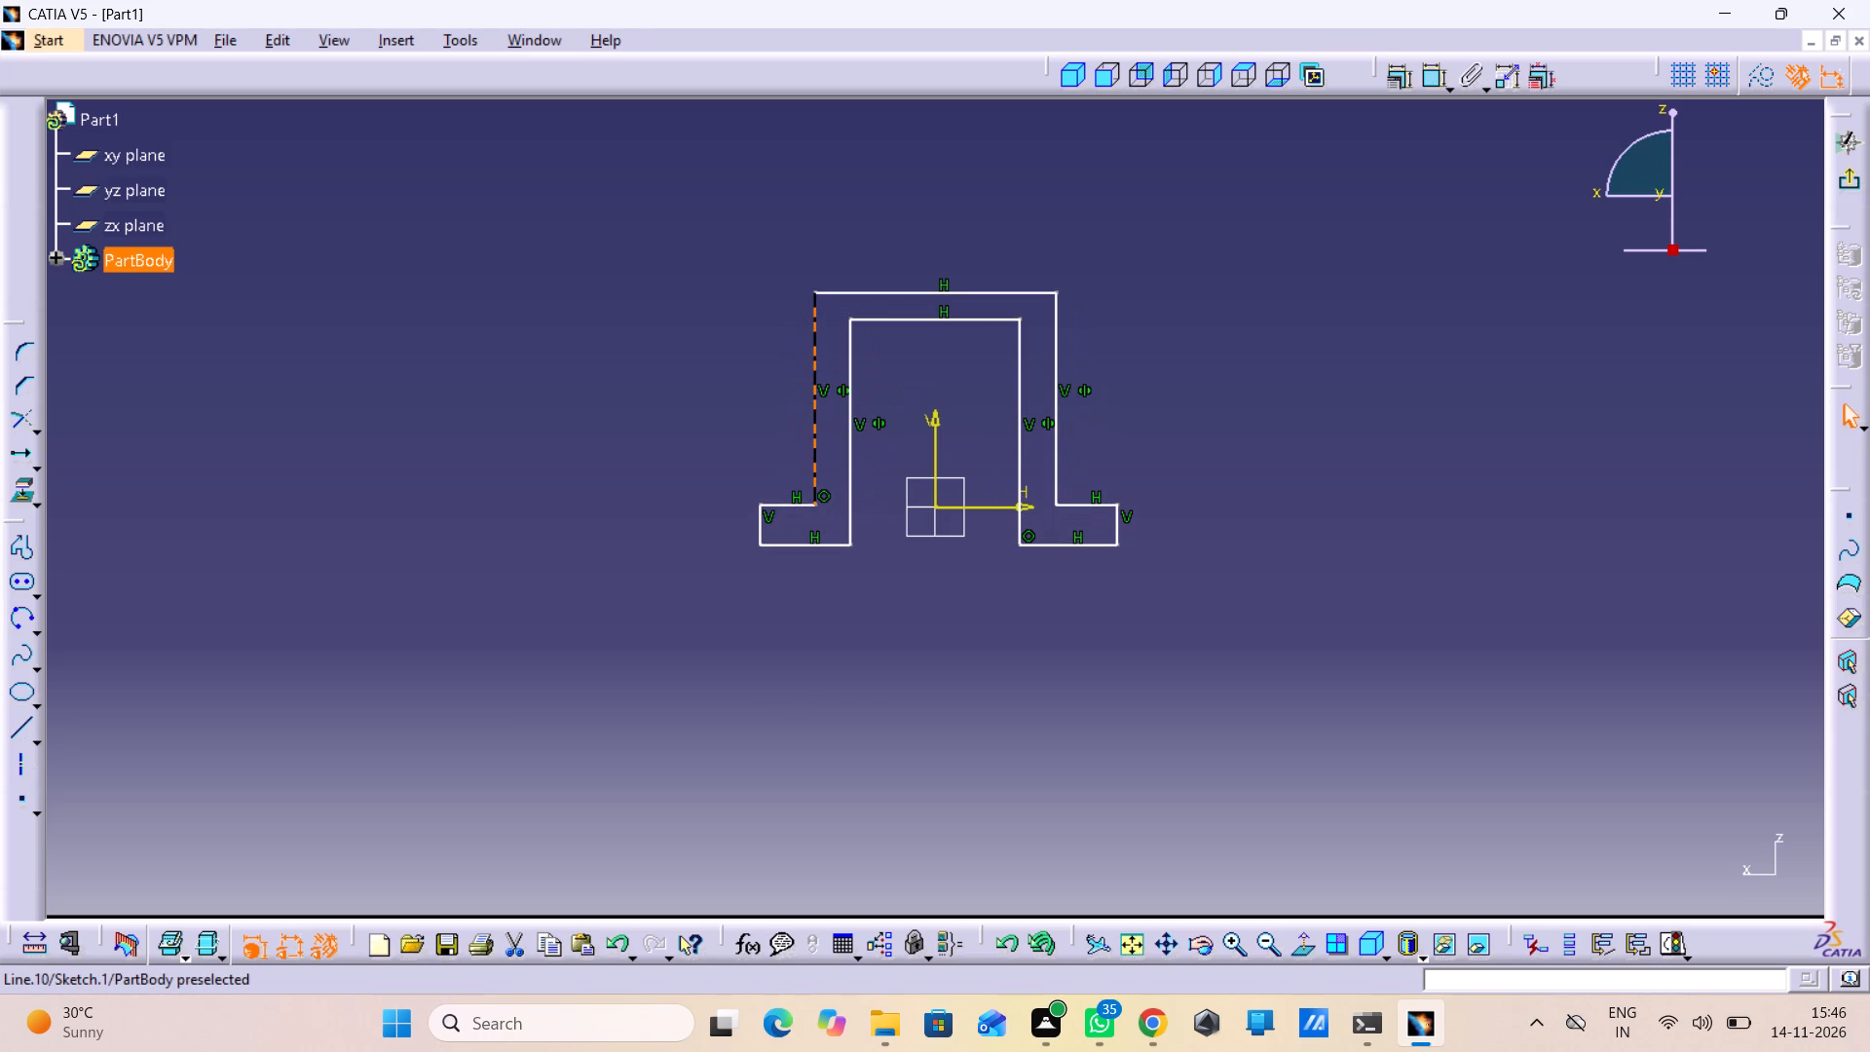
pyautogui.moveTo(815, 407); pyautogui.dragTo(823, 396)
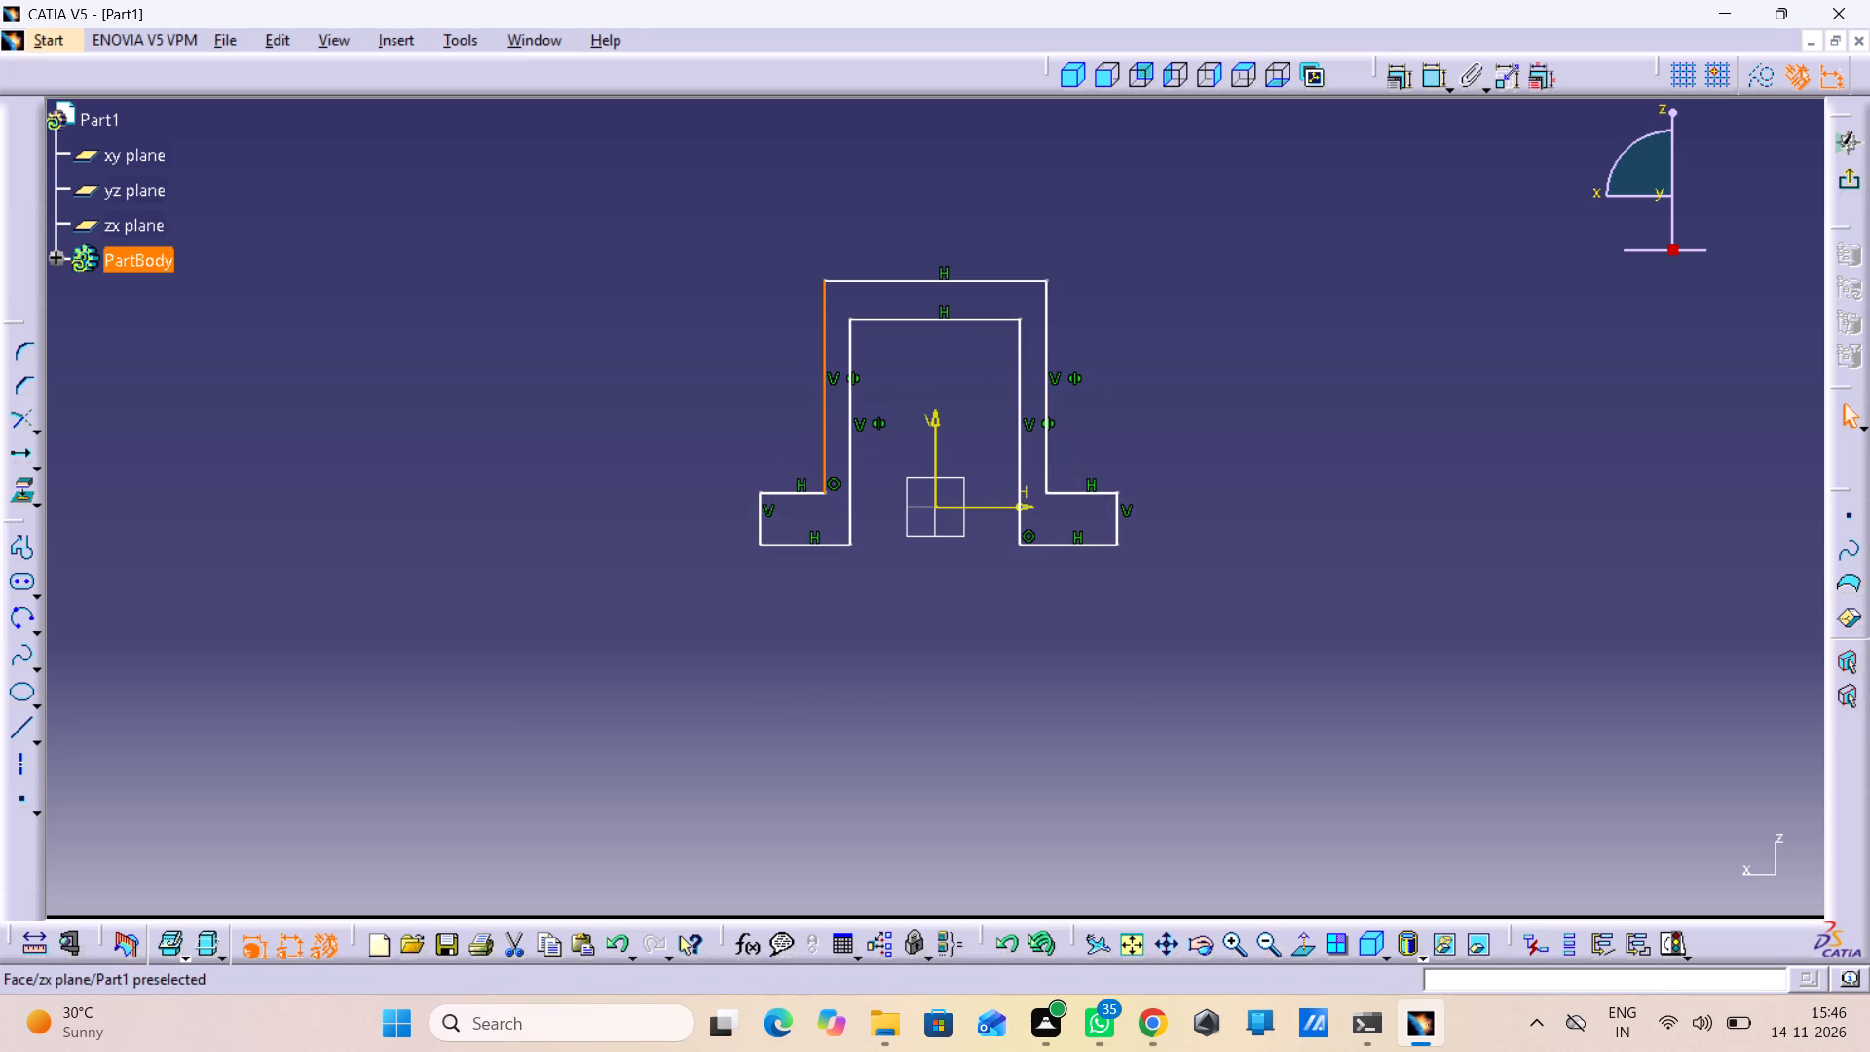
# Constrain the flange's bottom edge as coincident with the sketch's H axis.
pyautogui.click(1040, 545)
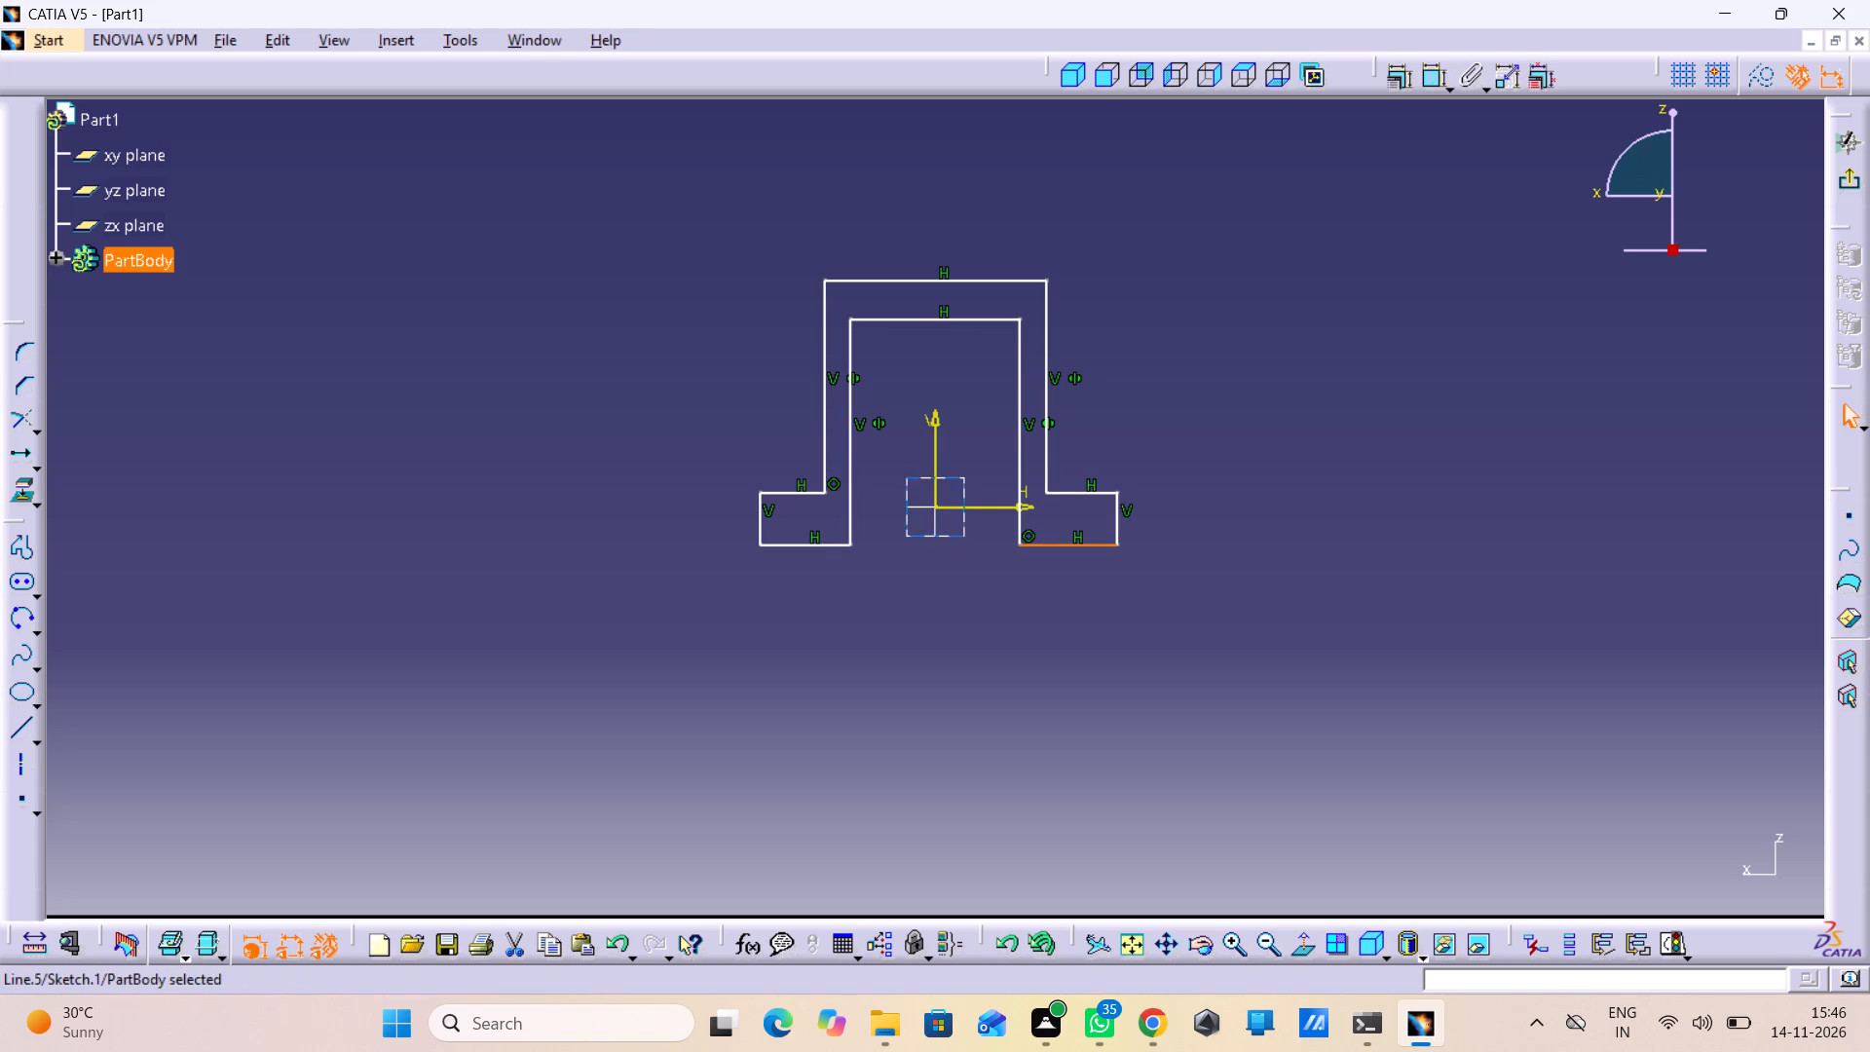
pyautogui.doubleClick(1434, 85)
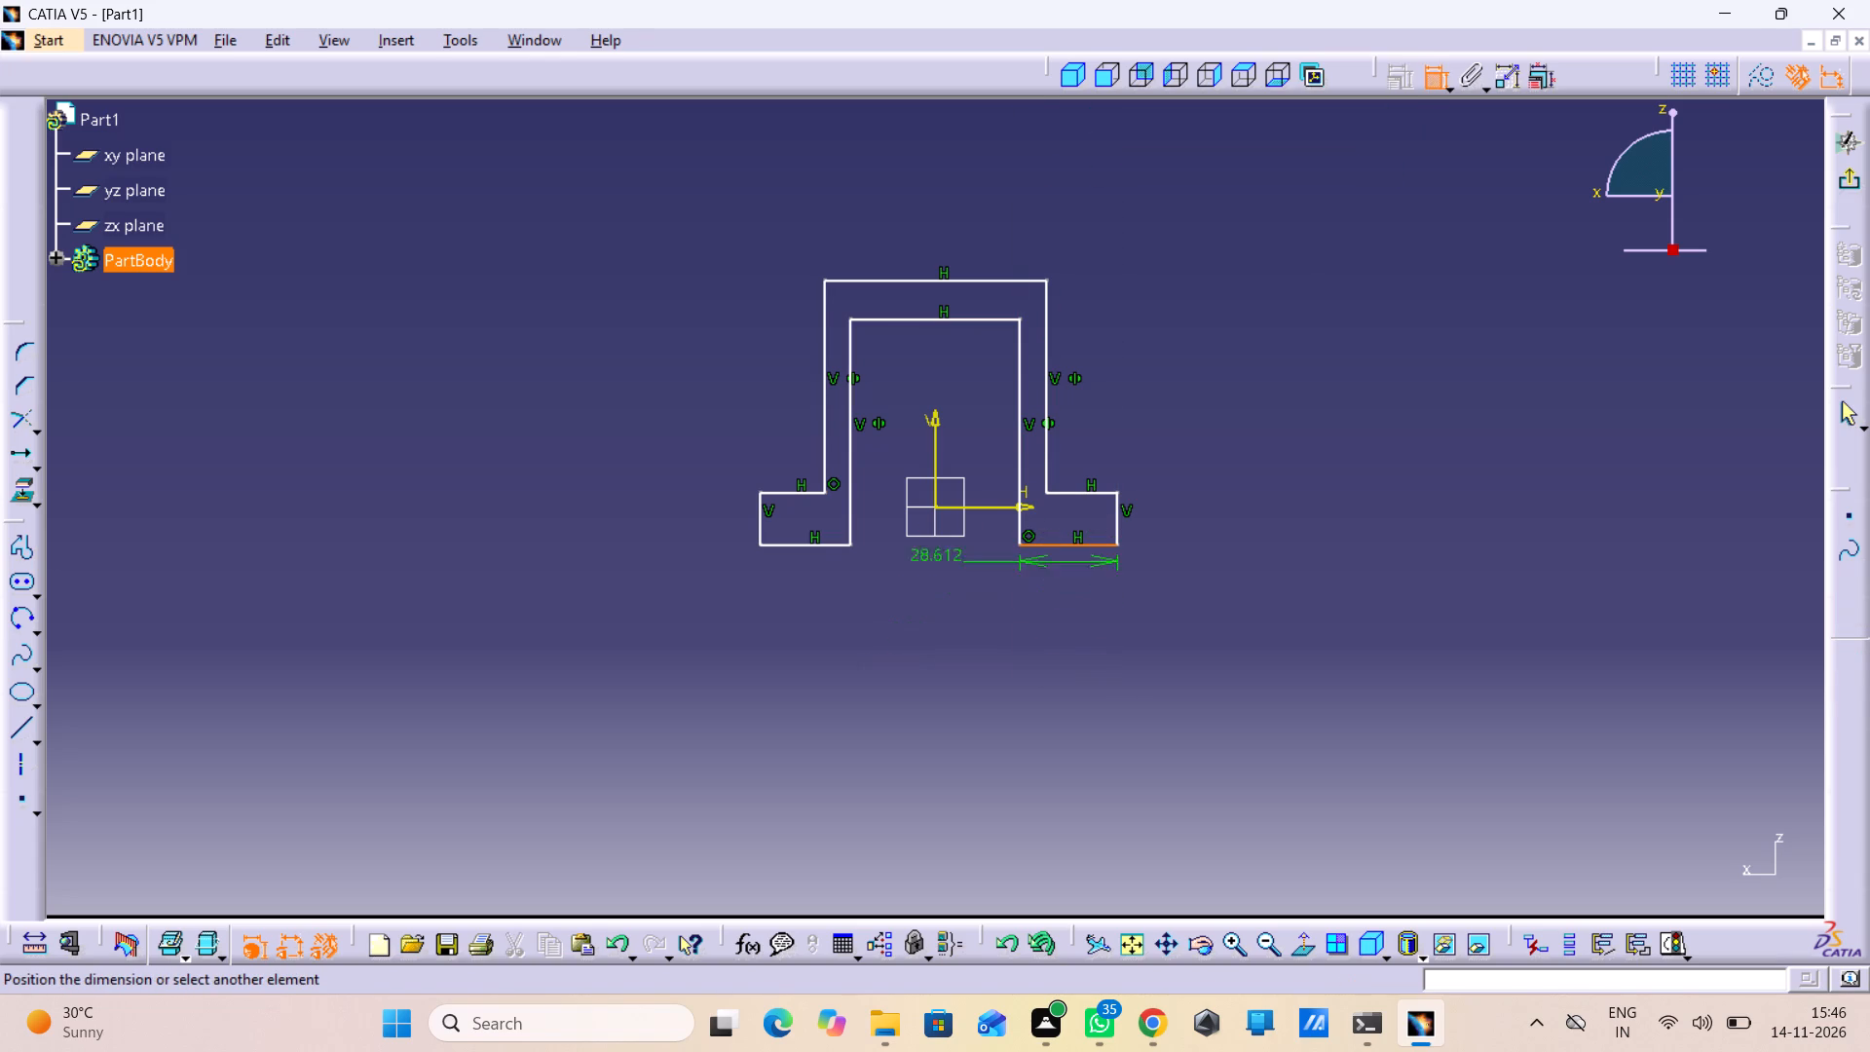
pyautogui.click(981, 508)
pyautogui.rightClick(1227, 533)
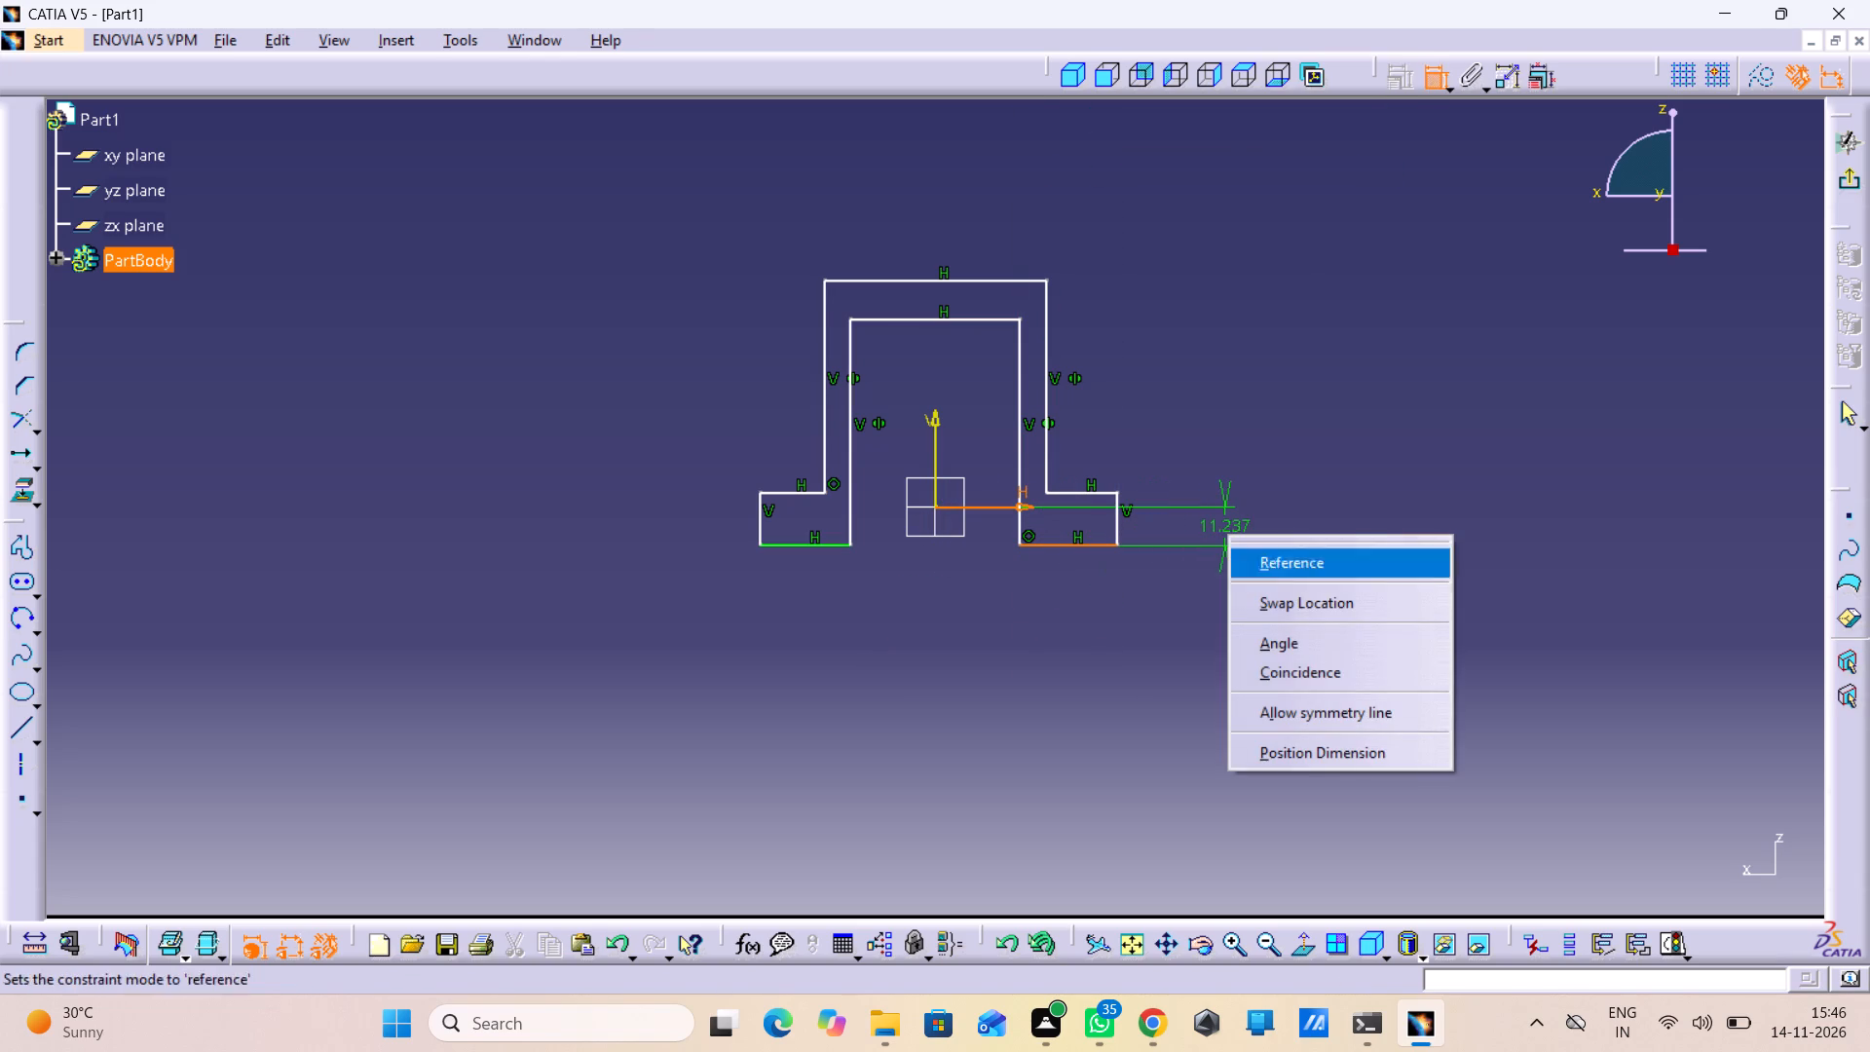
pyautogui.click(1258, 684)
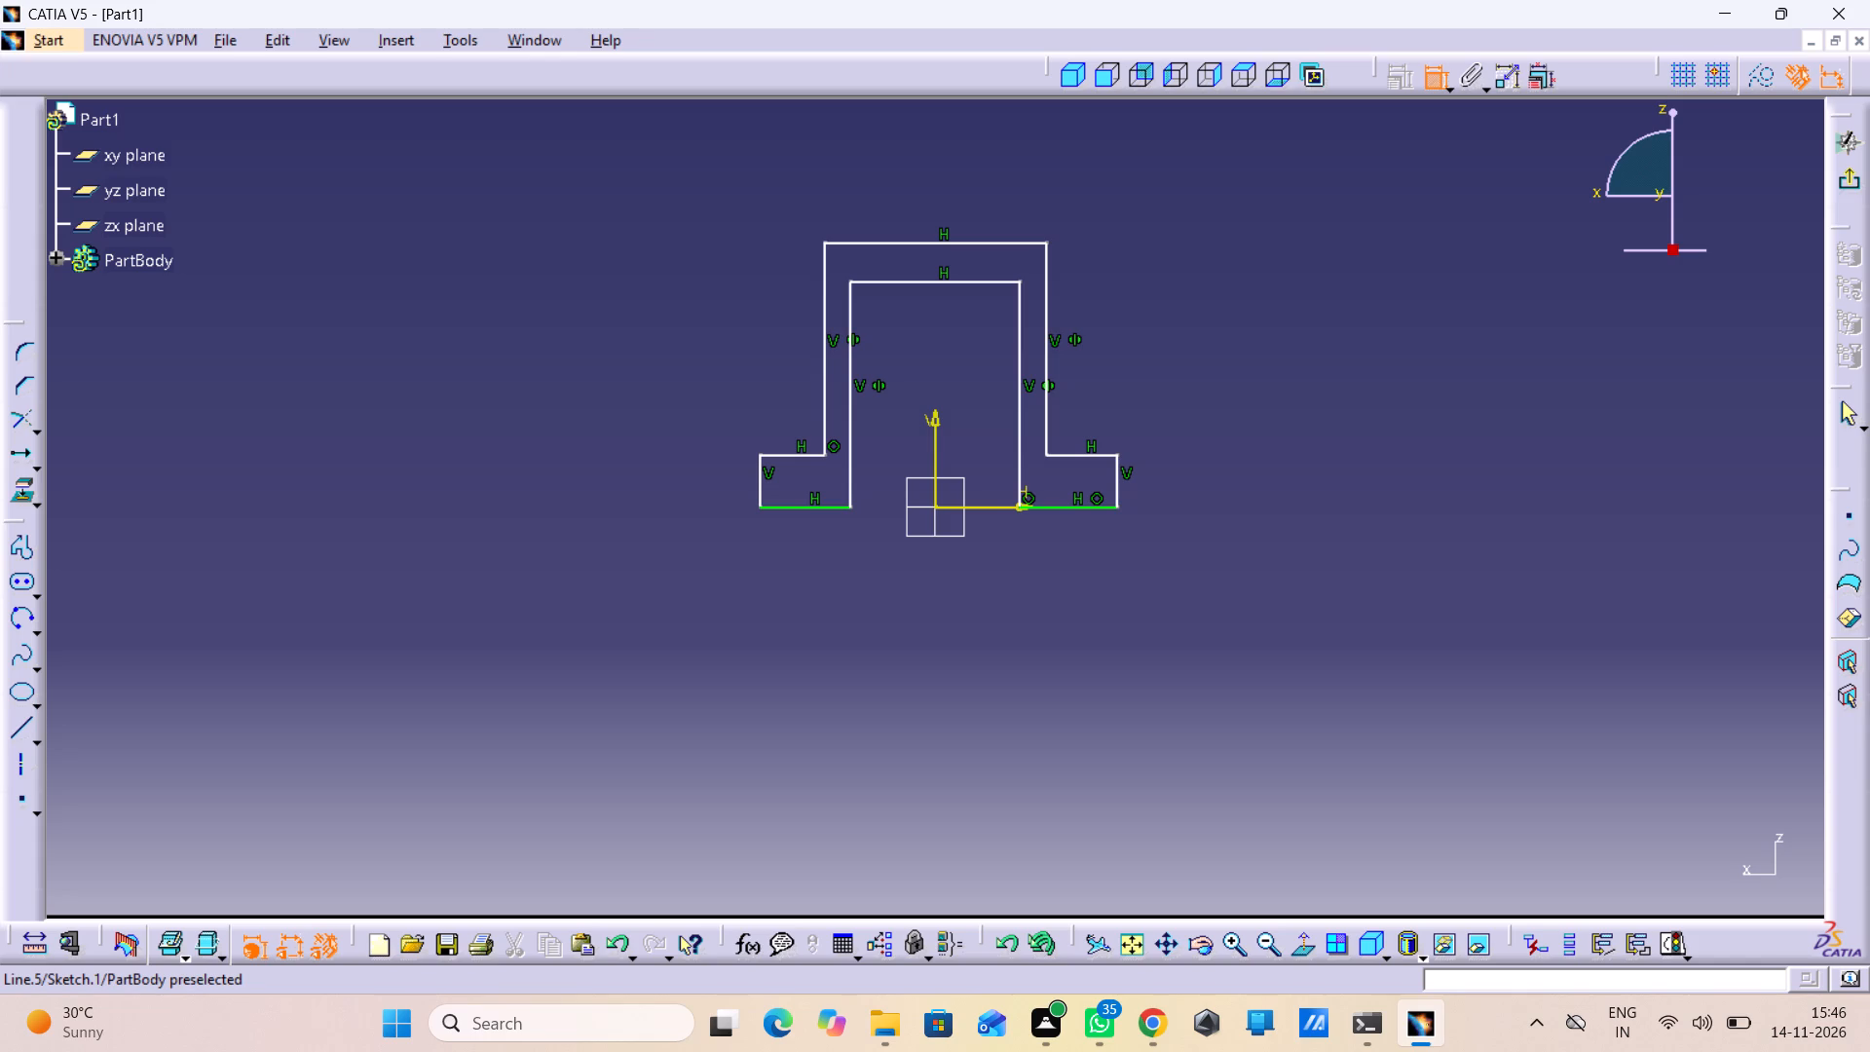
# Dimension the flange's vertical end edge and set its thickness to 1.5 mm.
pyautogui.click(1114, 495)
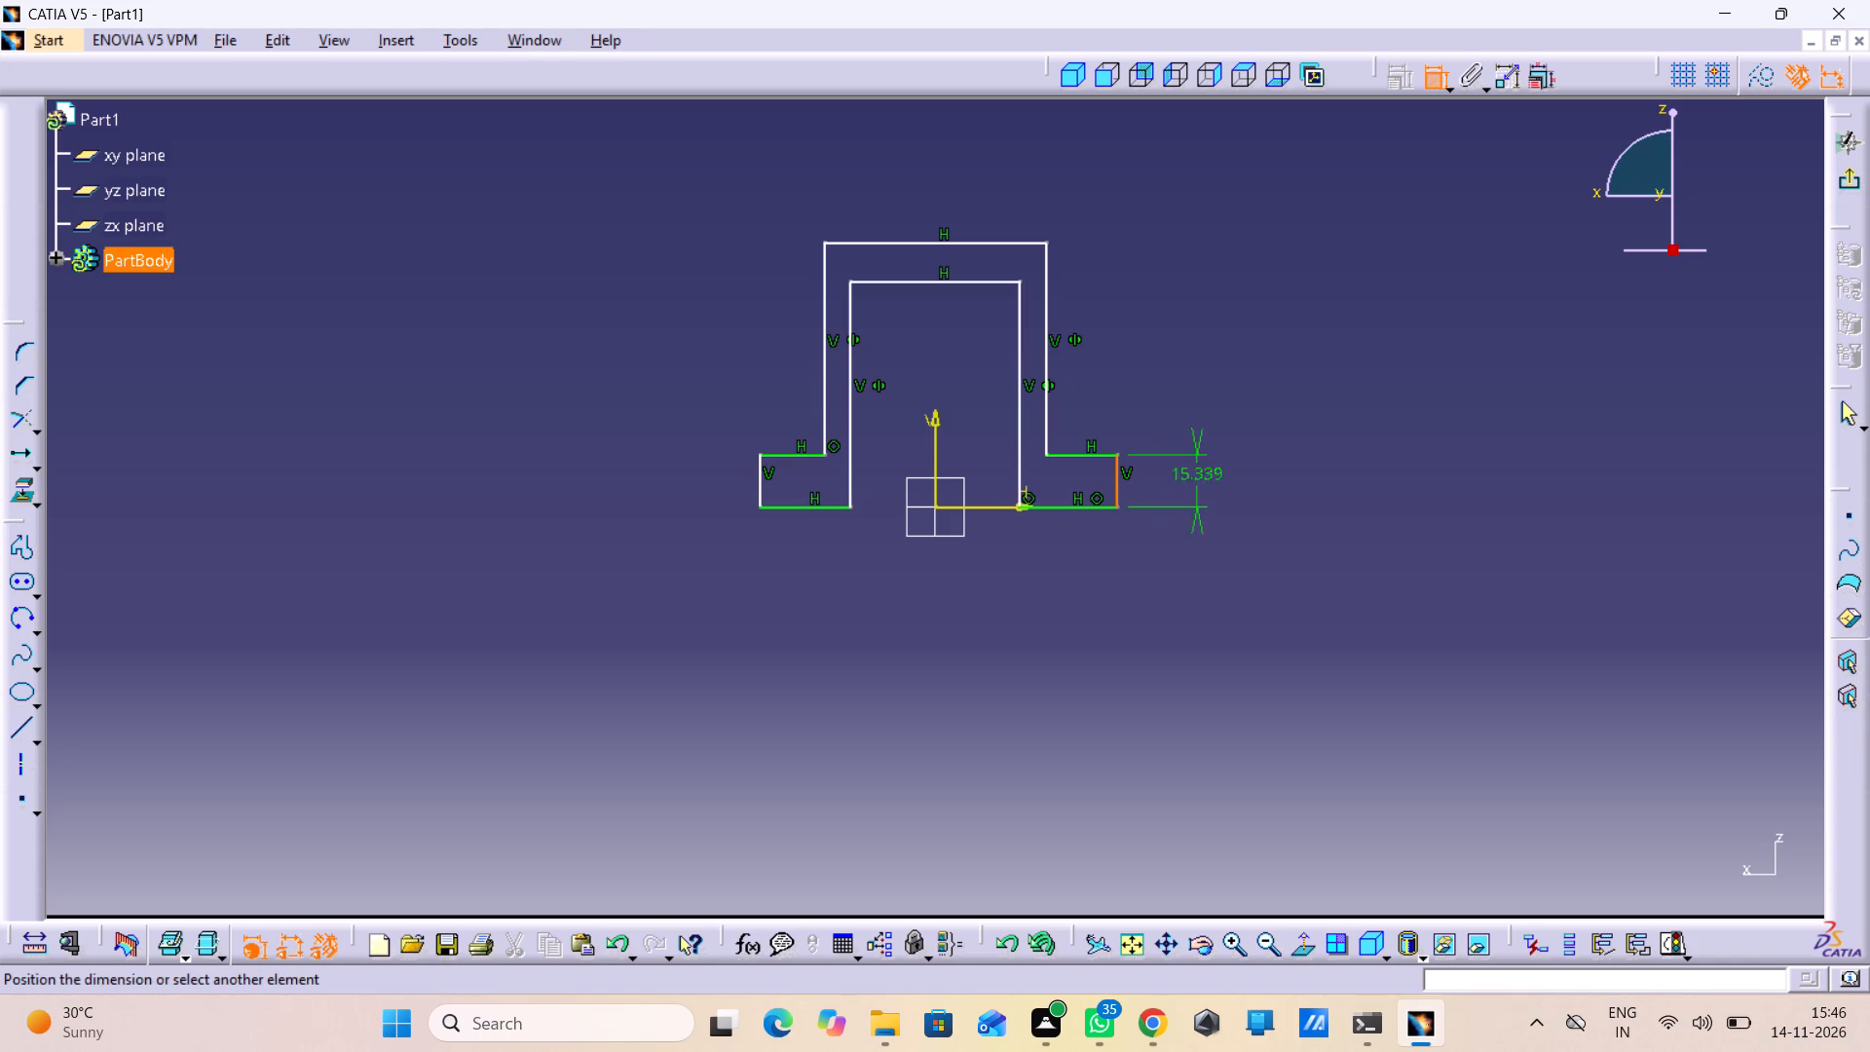
pyautogui.click(1248, 377)
pyautogui.doubleClick(1241, 364)
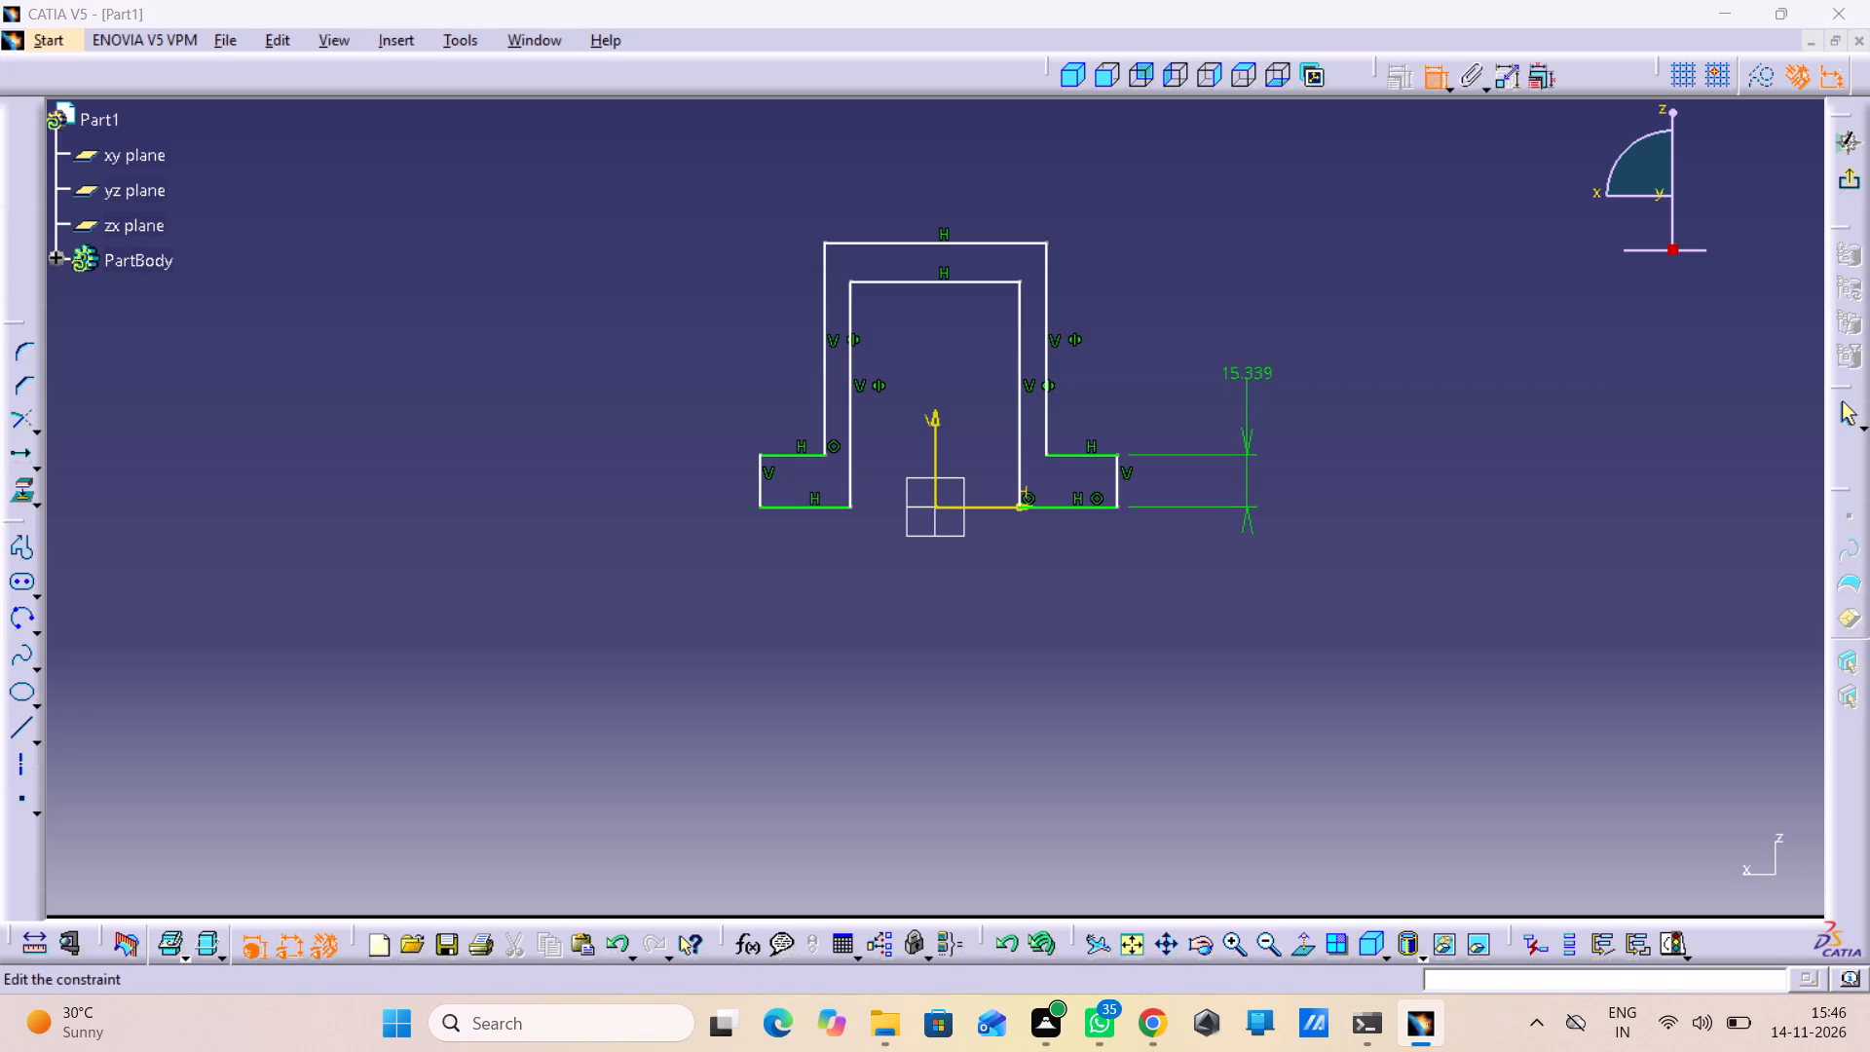
pyautogui.write('1.5')
pyautogui.press('Return')
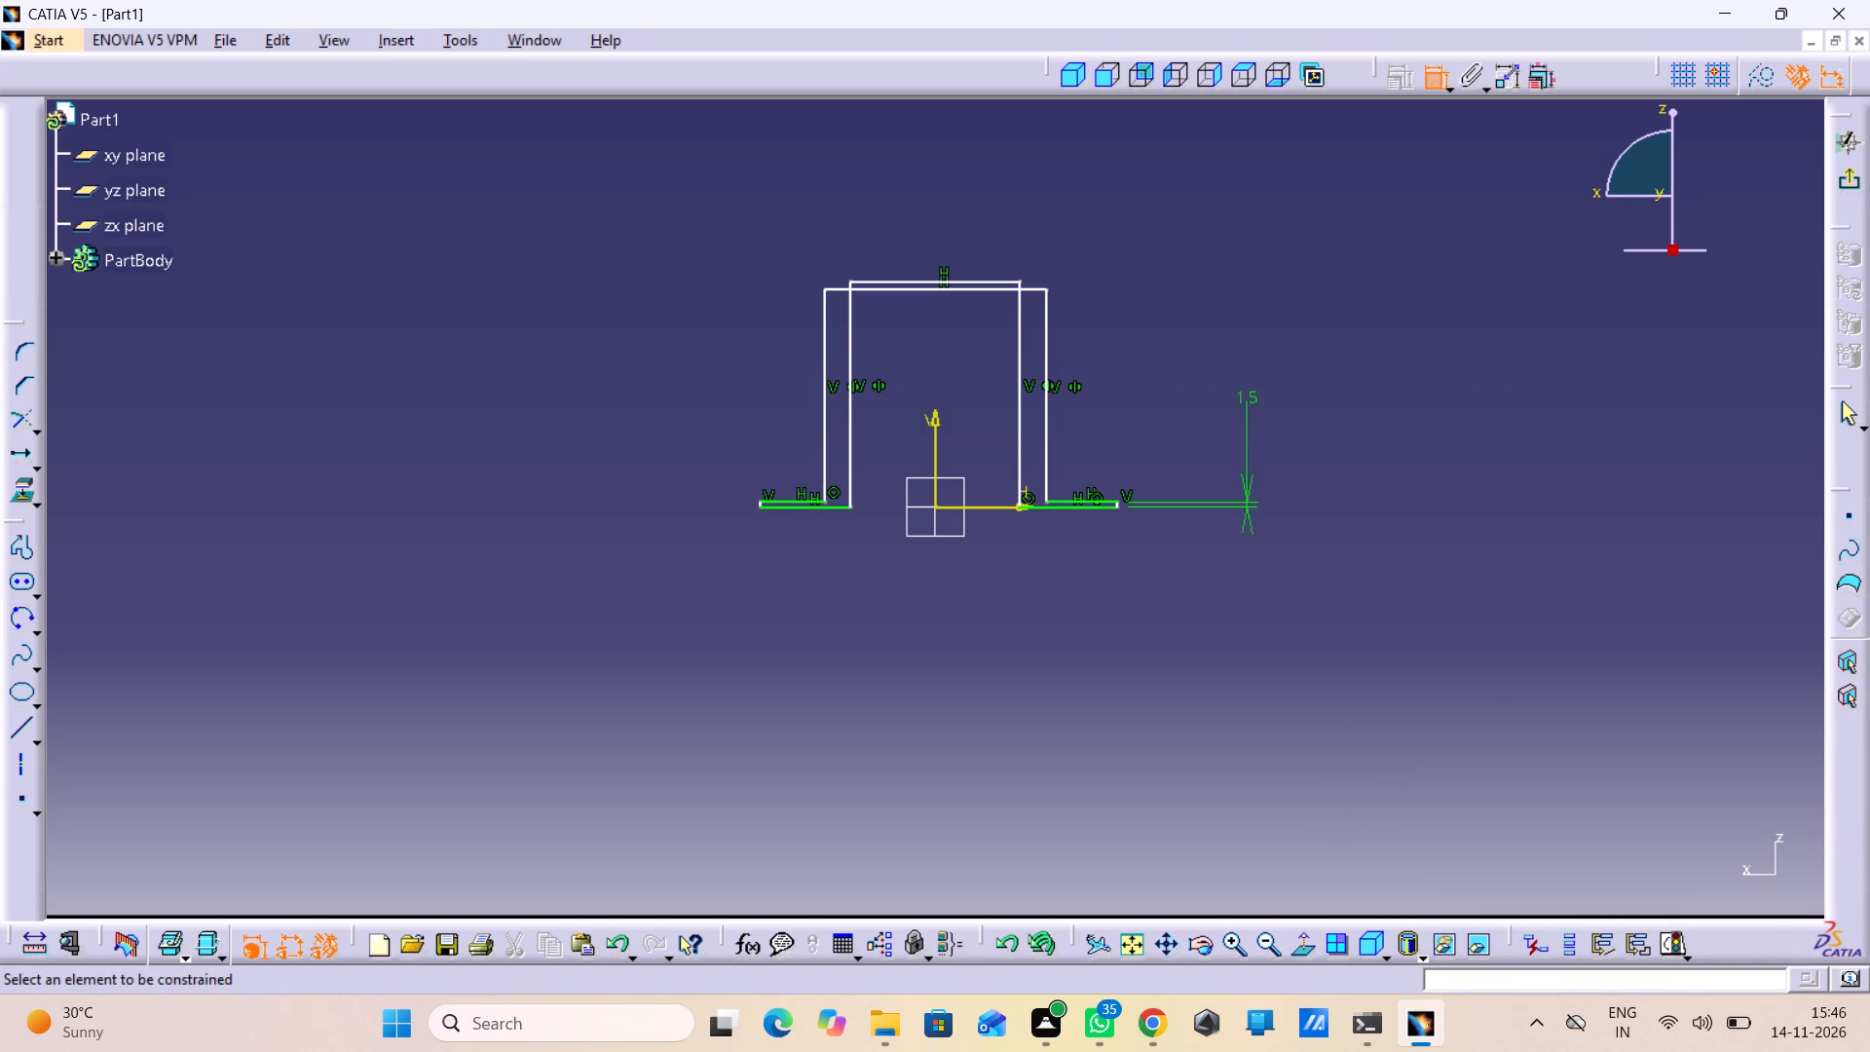
pyautogui.middleClick(1165, 645)
pyautogui.rightClick(1165, 645)
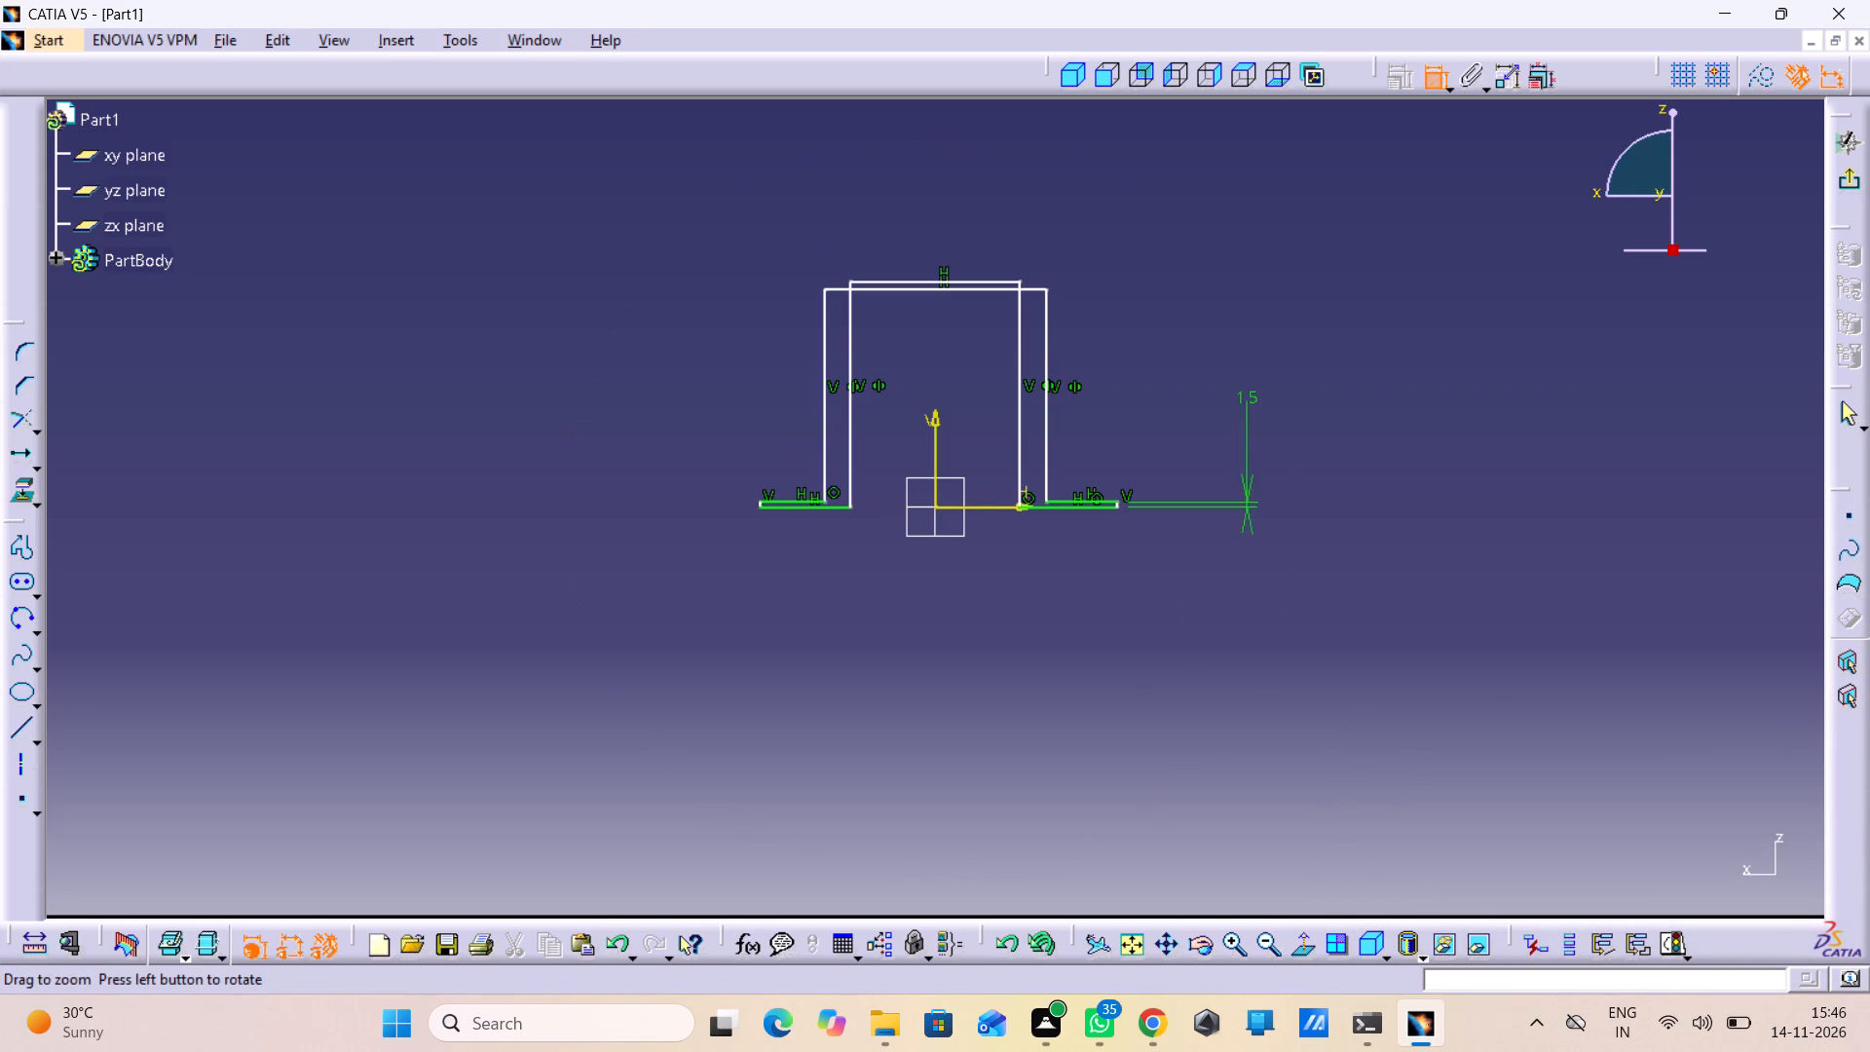
pyautogui.click(1434, 80)
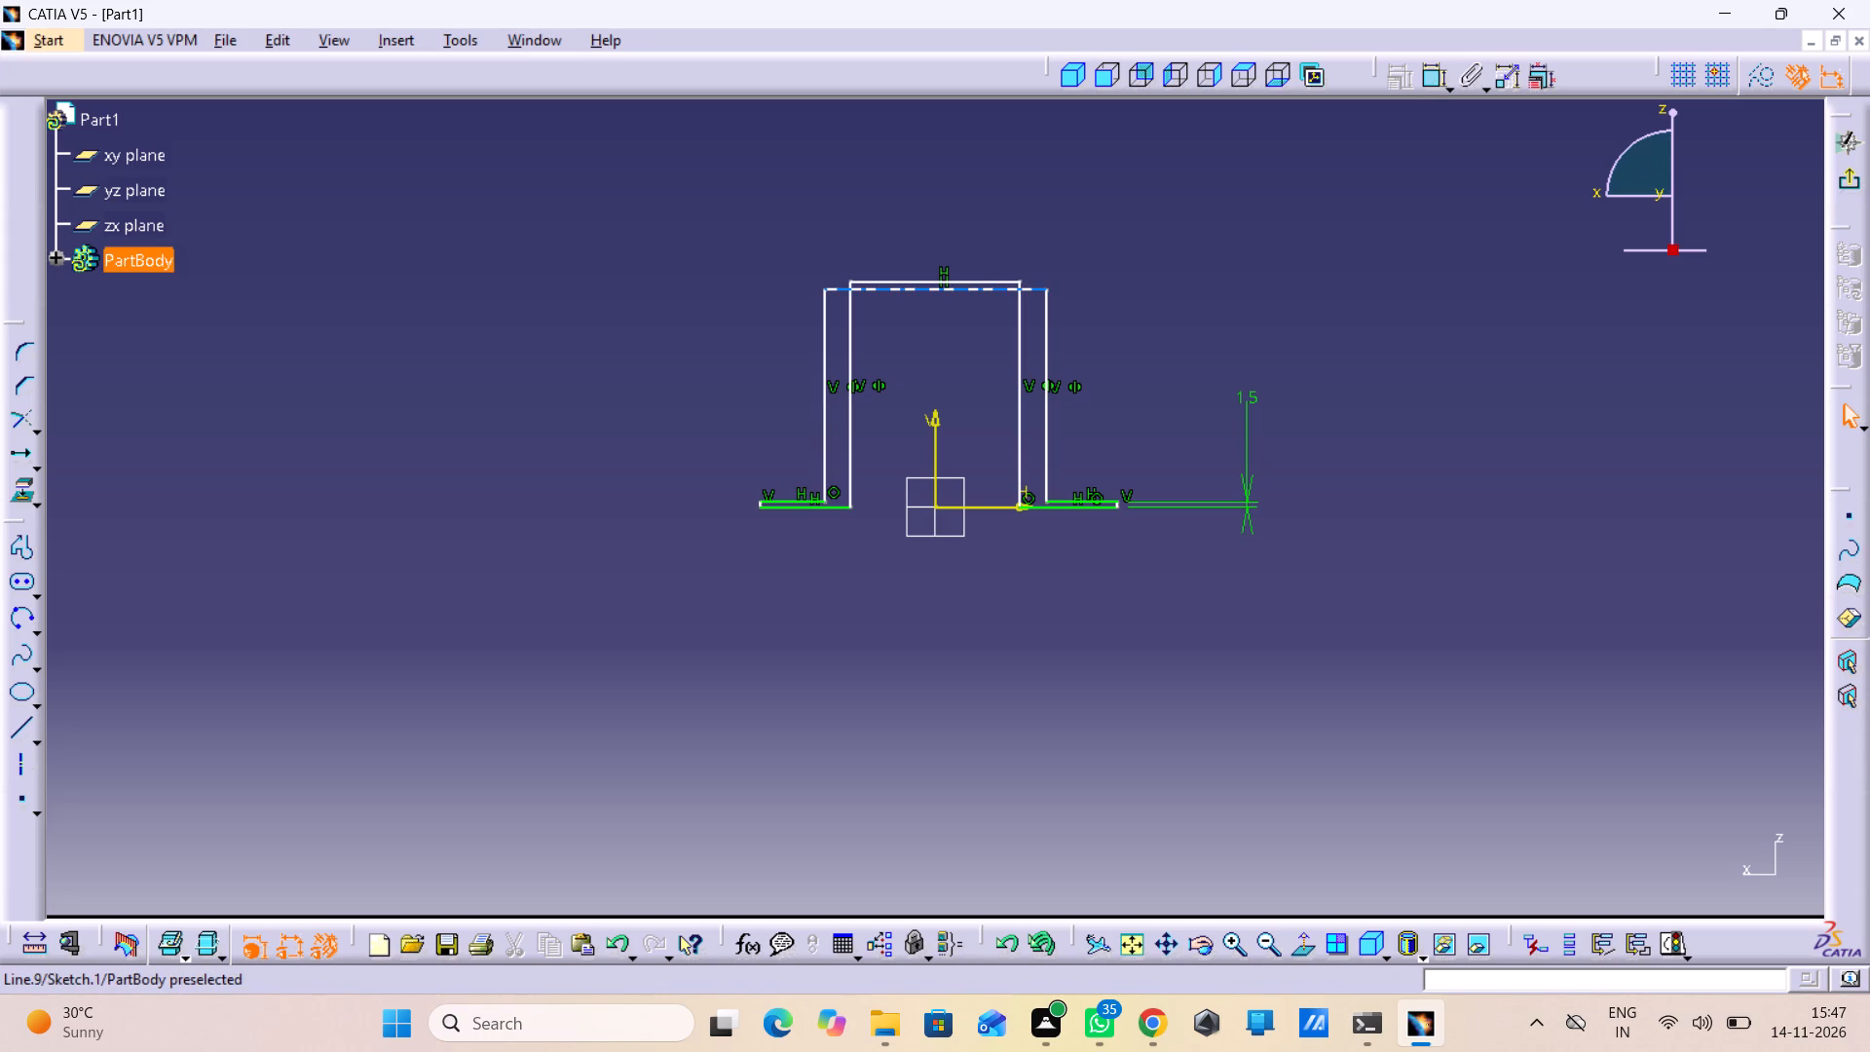
# Move the inner outline's top edge below the outer top edge and bring its two legs closer together.
pyautogui.moveTo(986, 280); pyautogui.dragTo(988, 327)
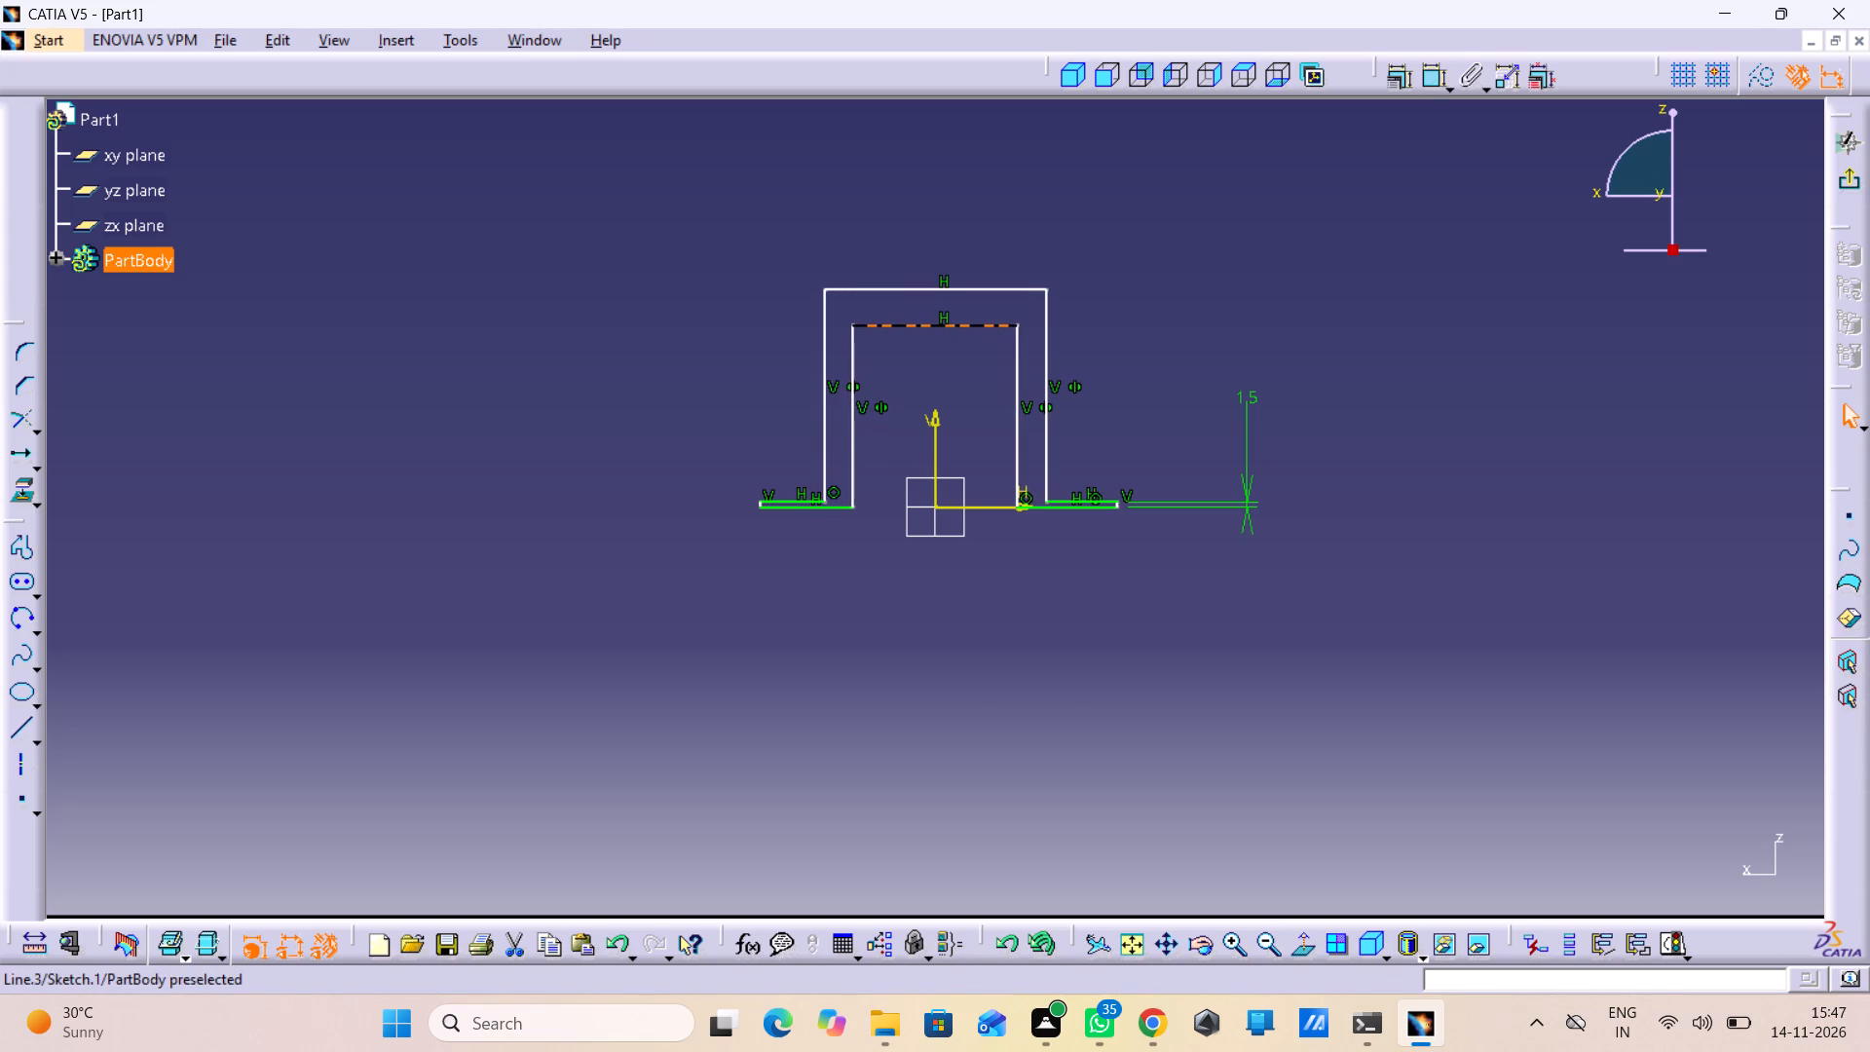
pyautogui.moveTo(988, 327); pyautogui.dragTo(1011, 327)
pyautogui.click(1384, 147)
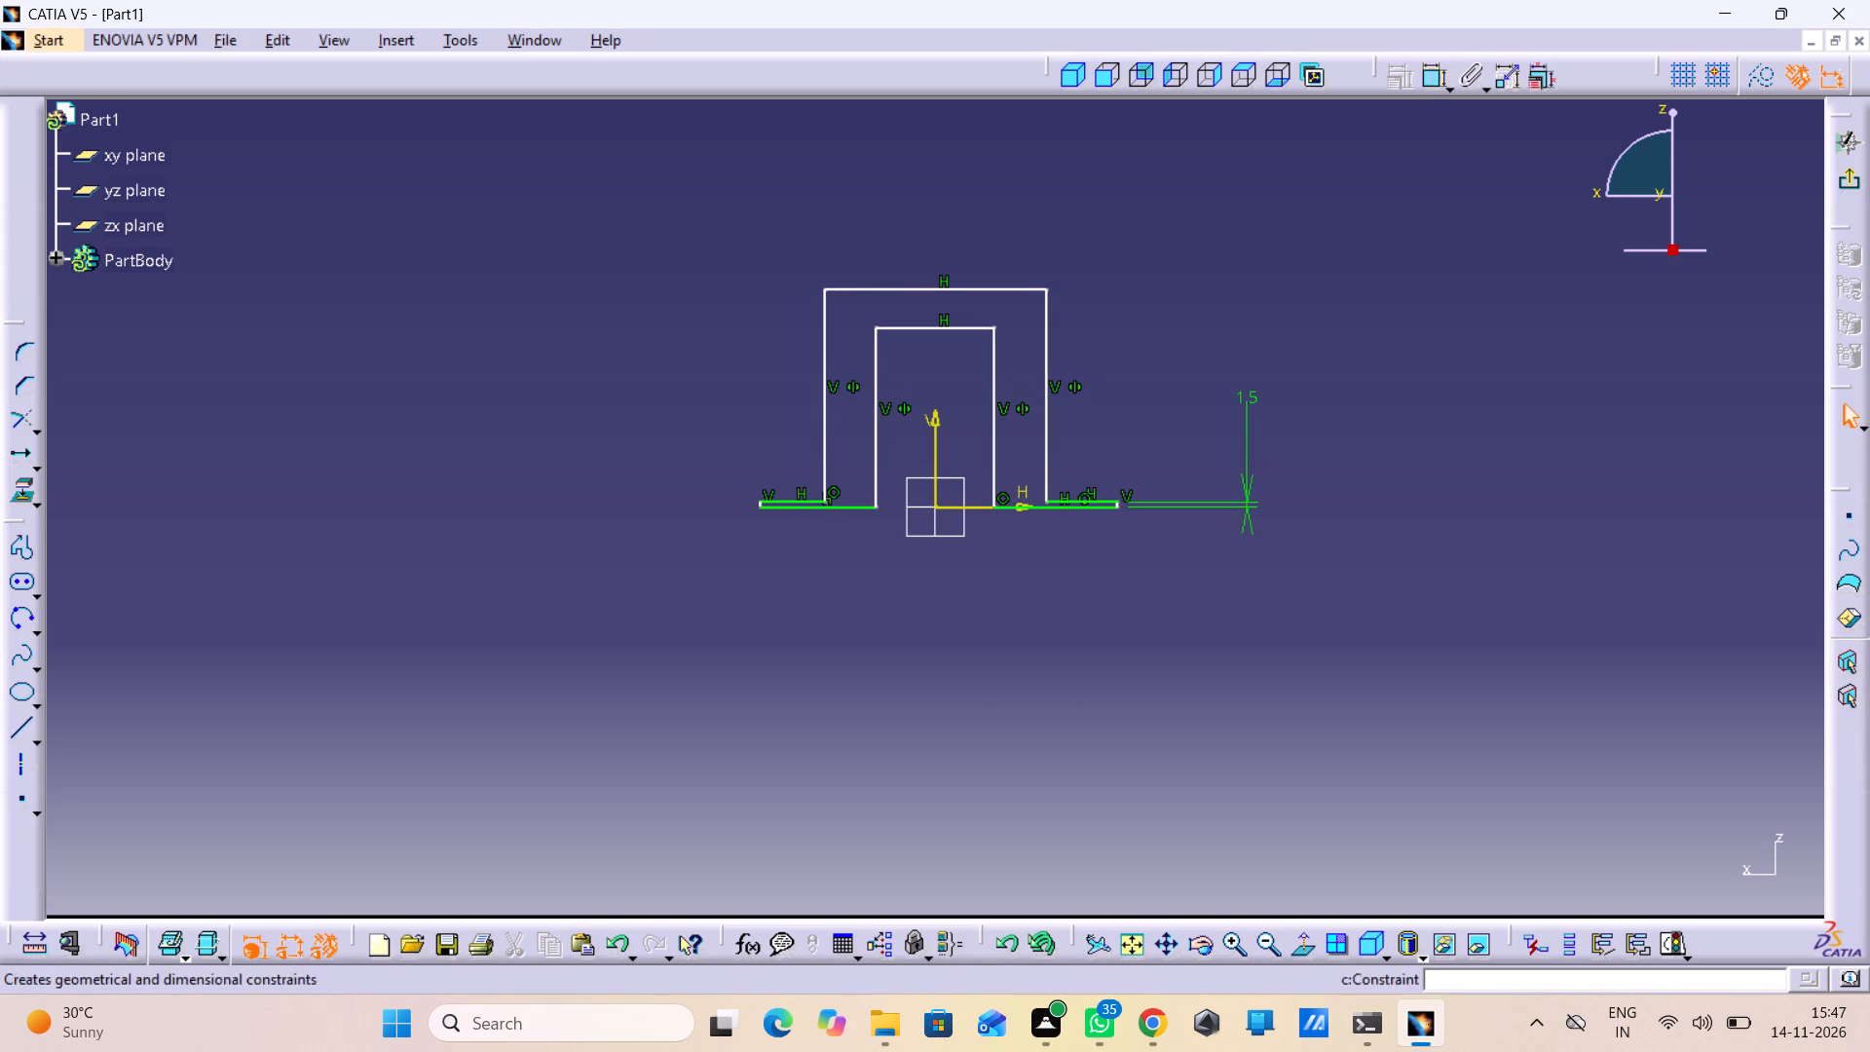
# Dimension the distance from the flange end edge to the adjacent outer leg and set it to 10 mm.
pyautogui.doubleClick(1427, 86)
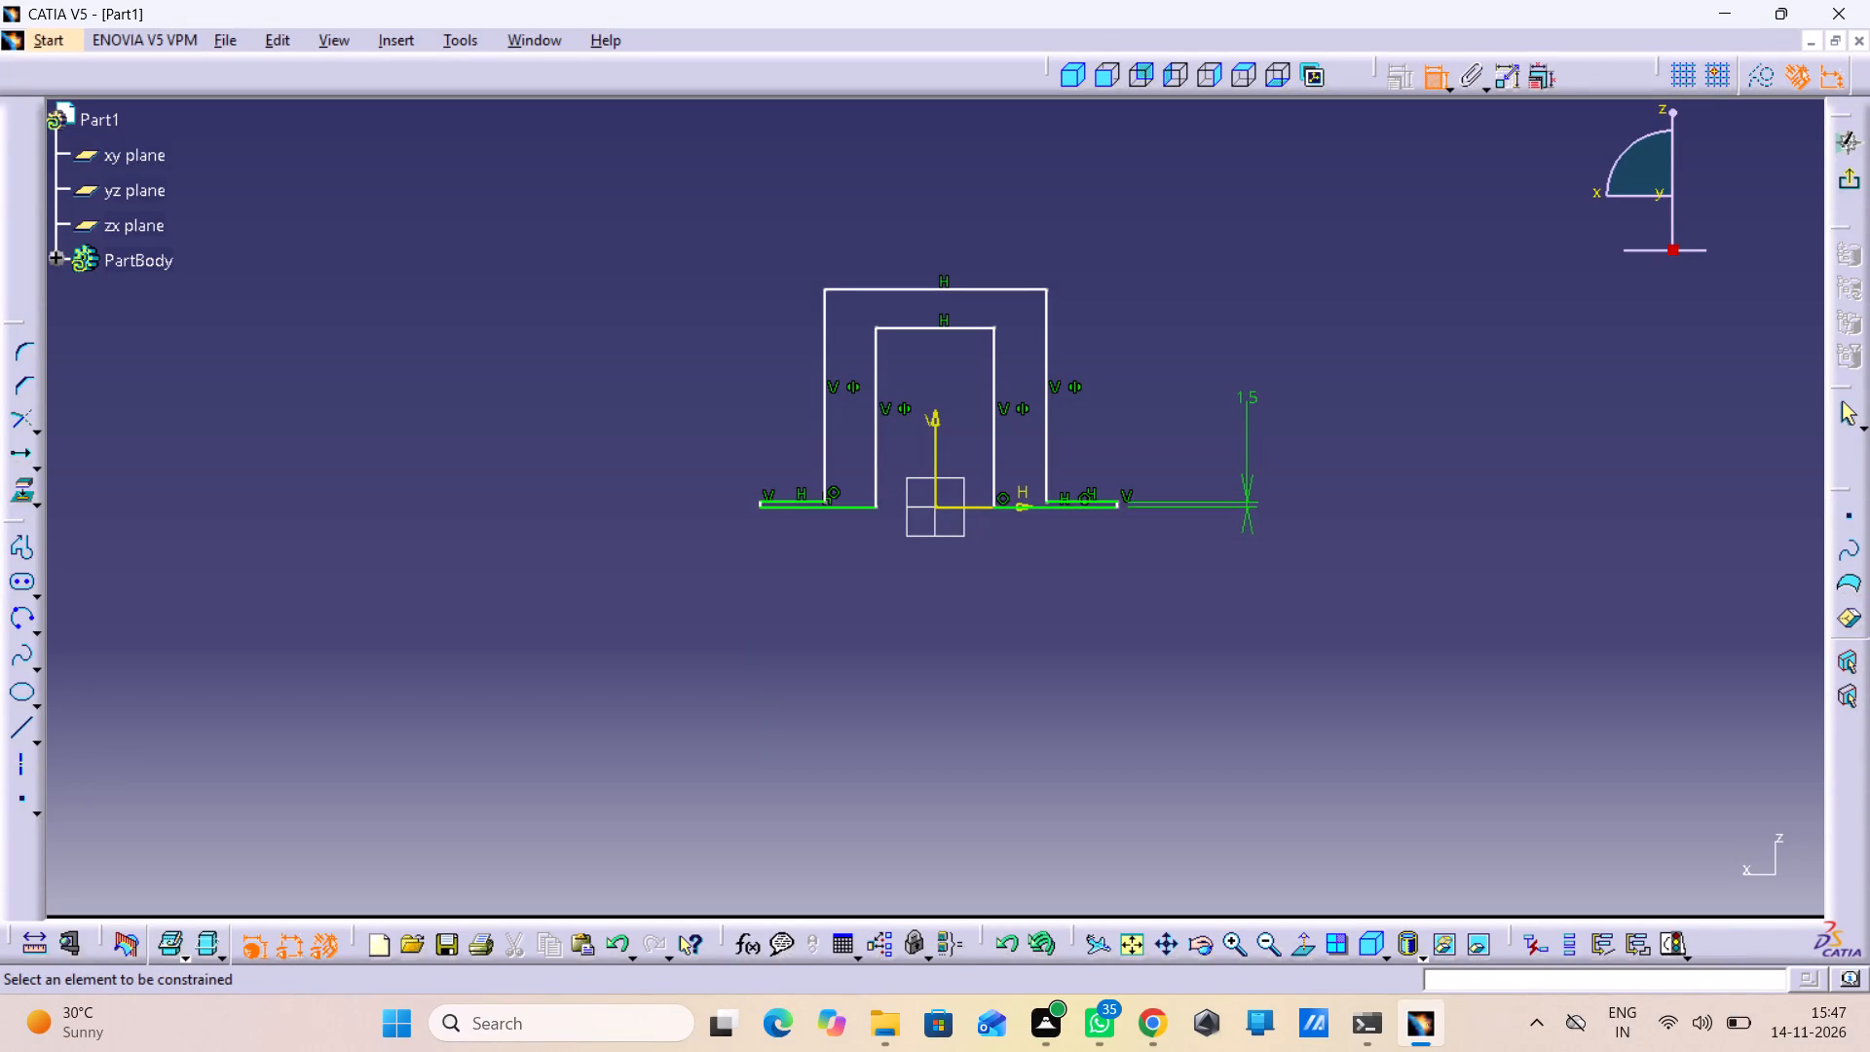
pyautogui.moveTo(1103, 496); pyautogui.dragTo(1103, 404, button='middle')
pyautogui.rightClick(1103, 496)
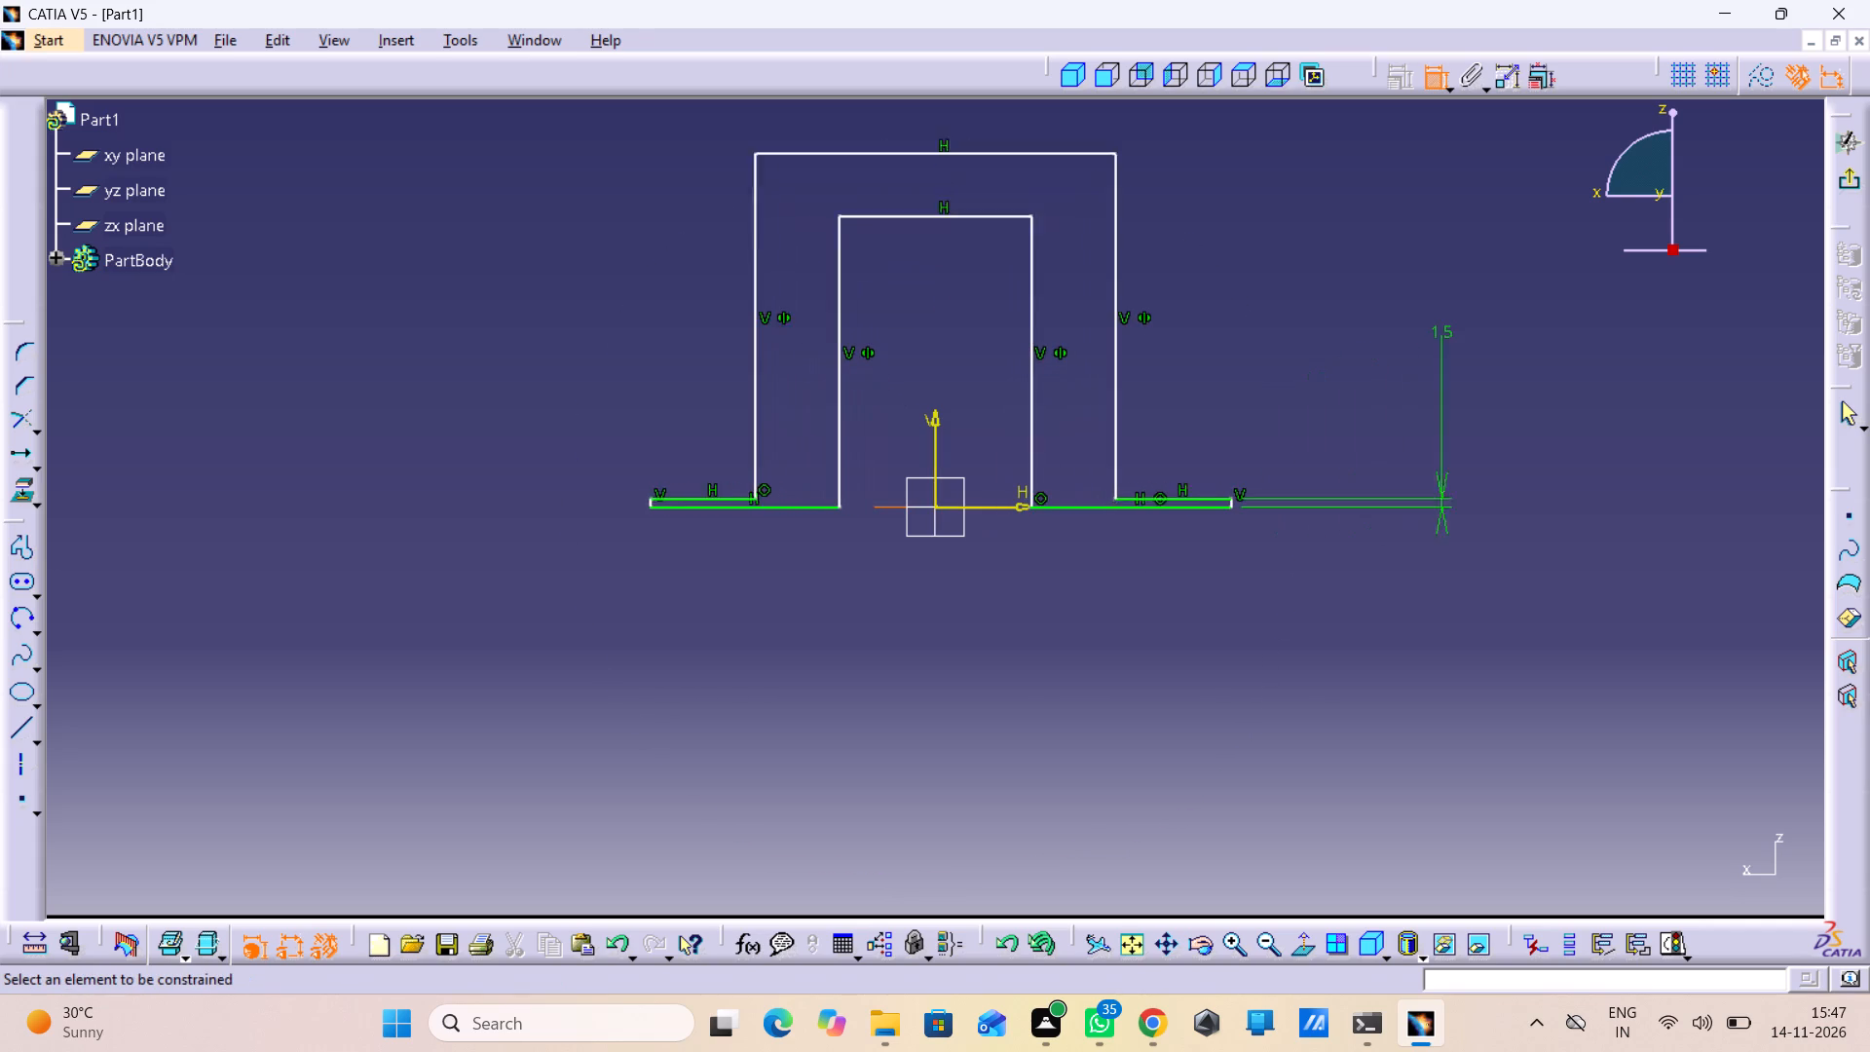
pyautogui.moveTo(1241, 507); pyautogui.dragTo(1230, 509)
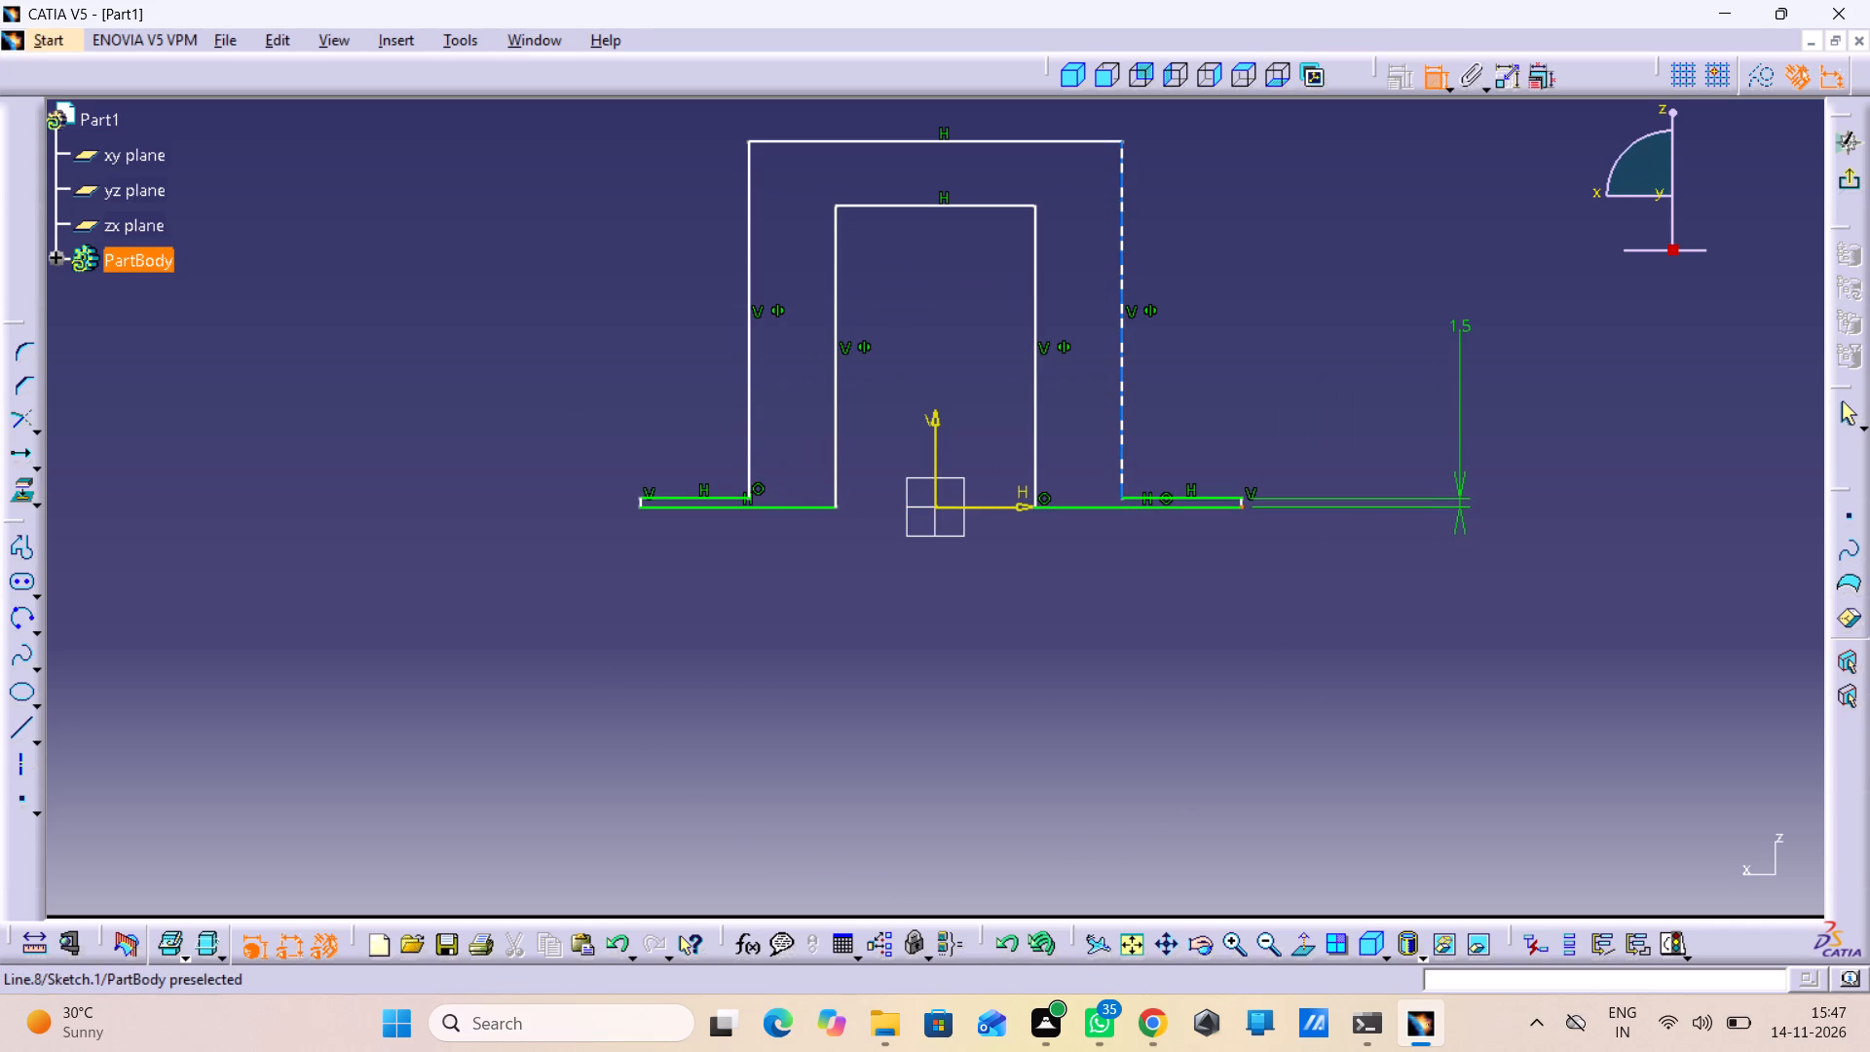
pyautogui.click(1121, 423)
pyautogui.click(1178, 435)
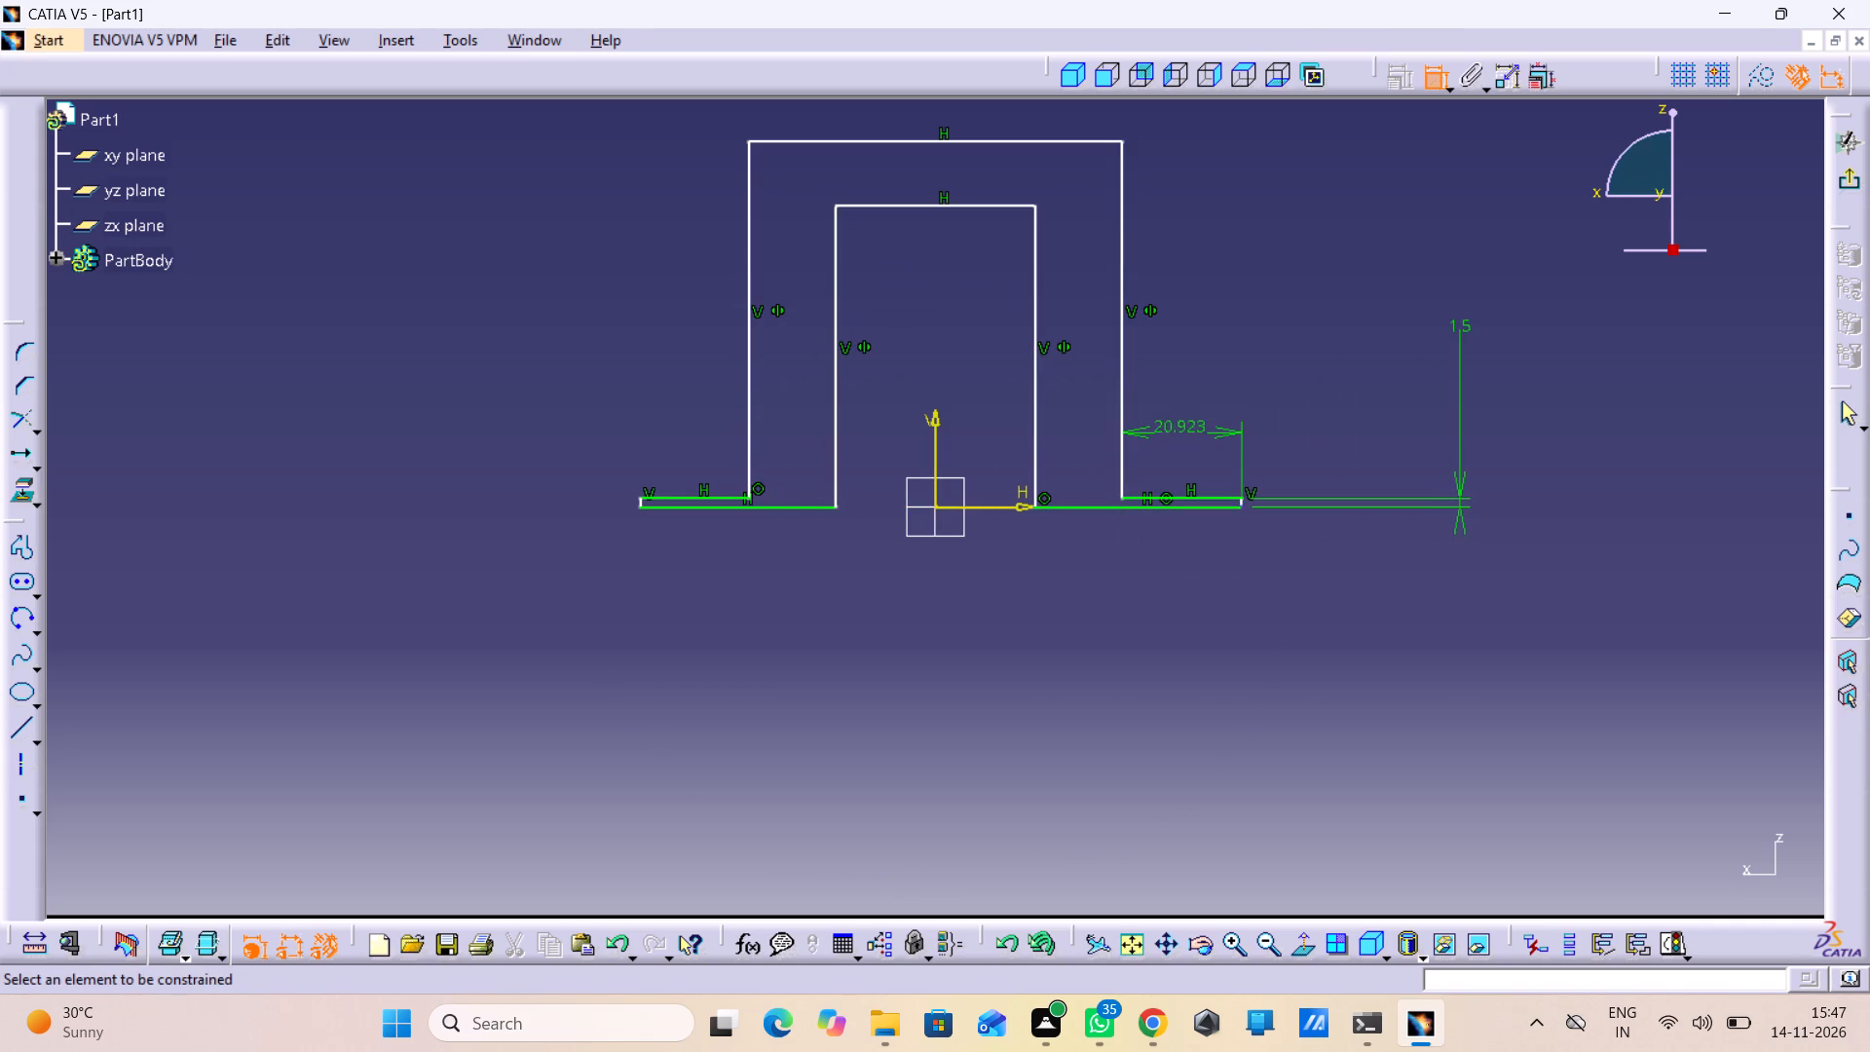
pyautogui.doubleClick(1177, 424)
pyautogui.write('10')
pyautogui.press('Return')
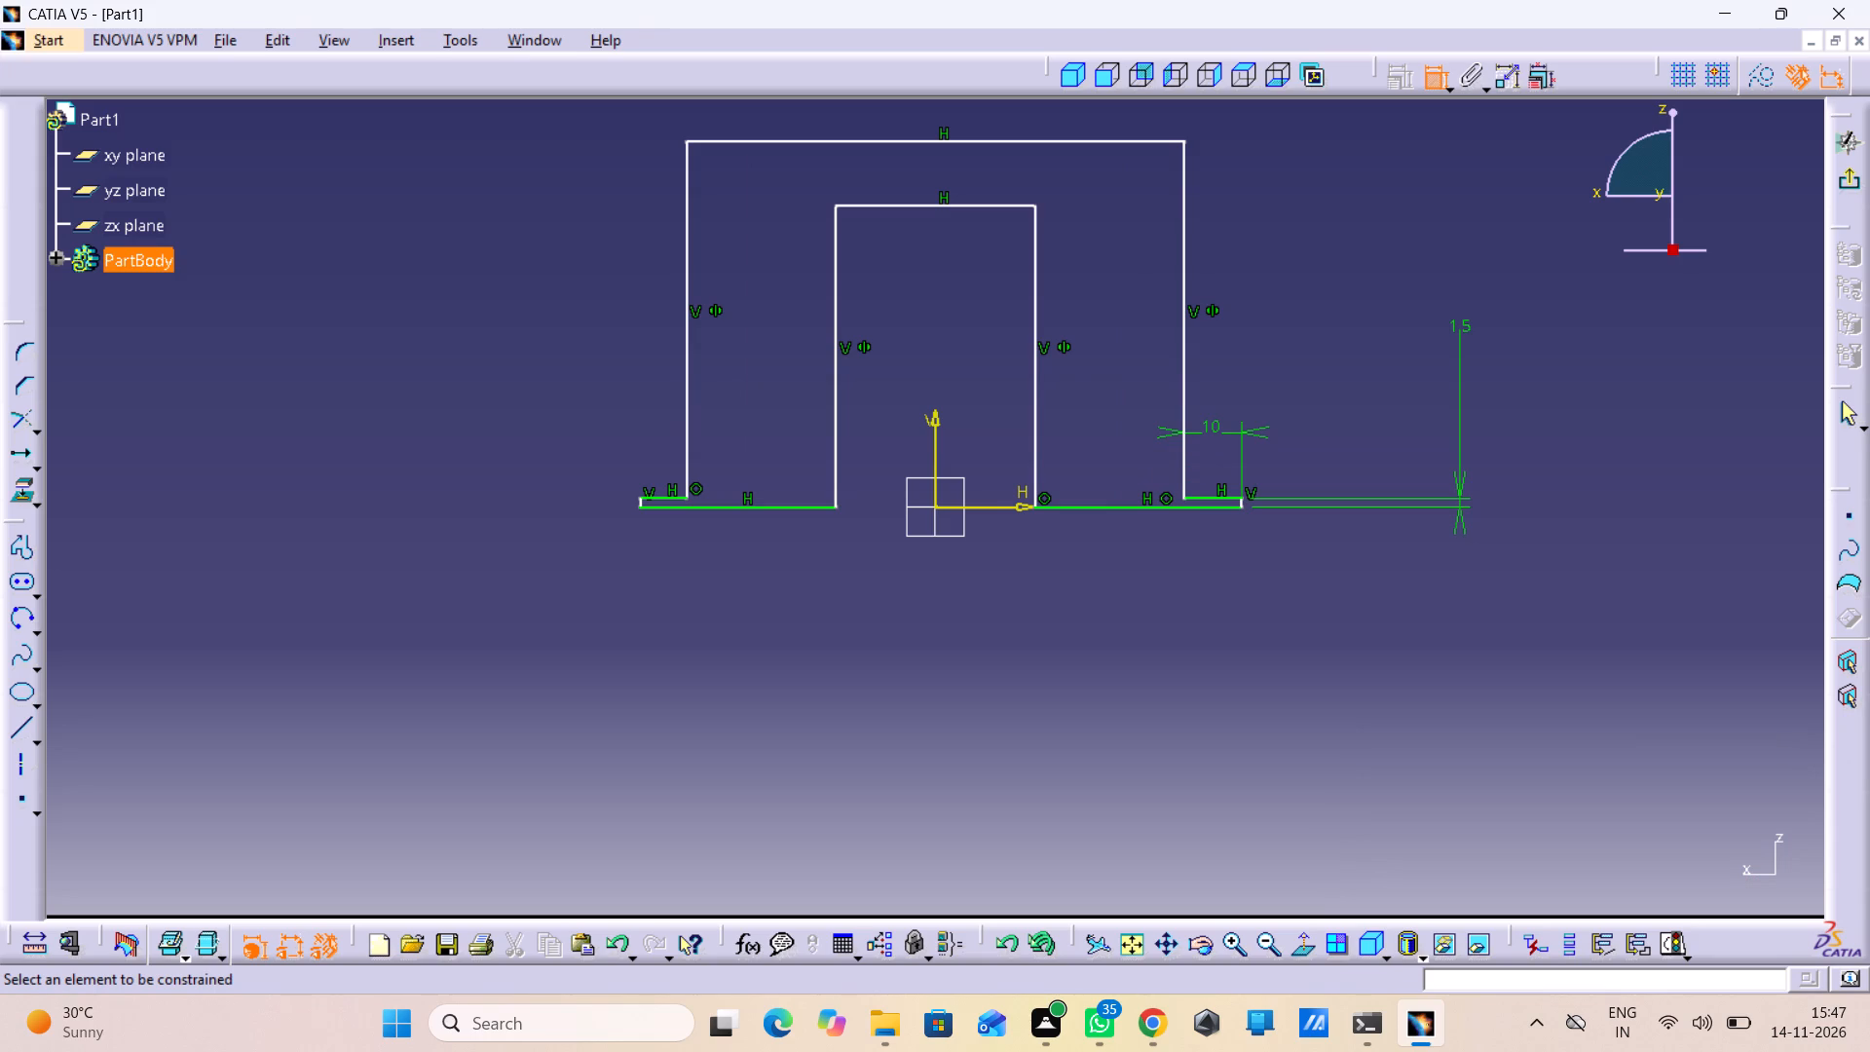
# Dimension the gap between the inner and outer vertical legs and set the wall thickness to 1.5 mm.
pyautogui.click(1032, 291)
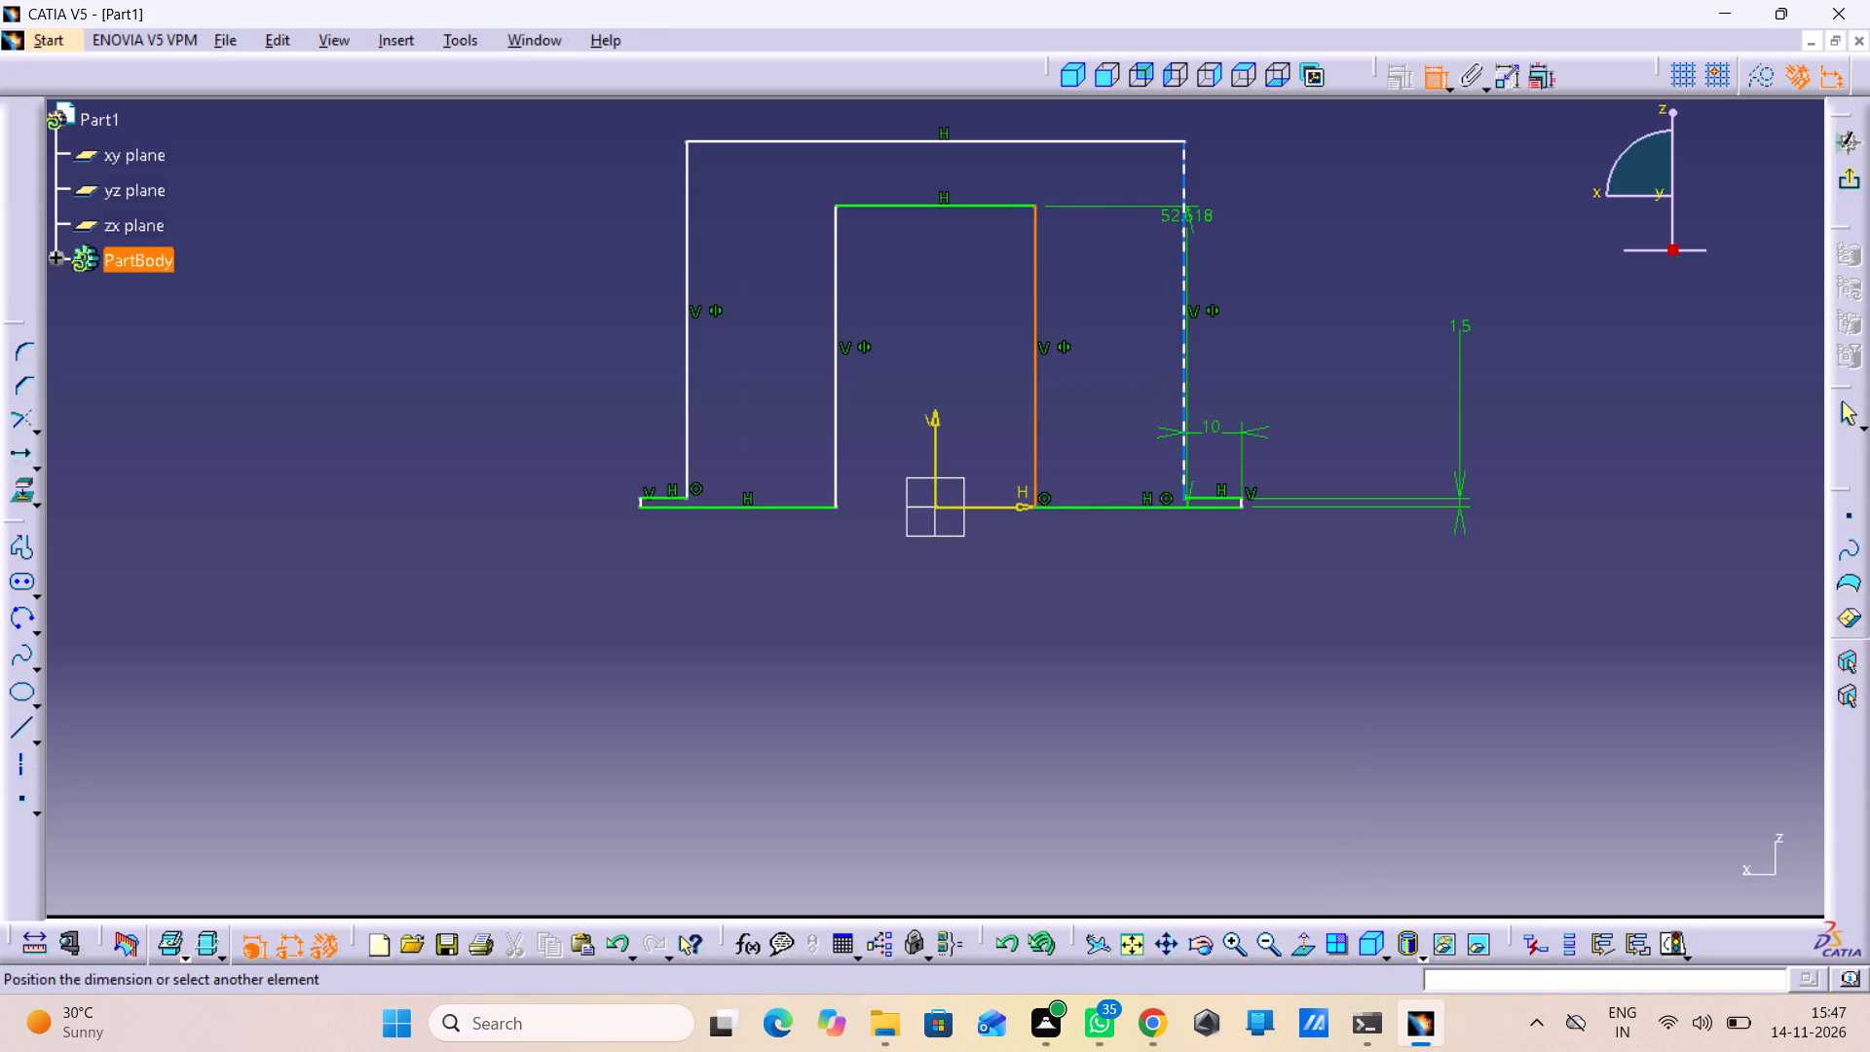
pyautogui.click(1184, 229)
pyautogui.click(1263, 259)
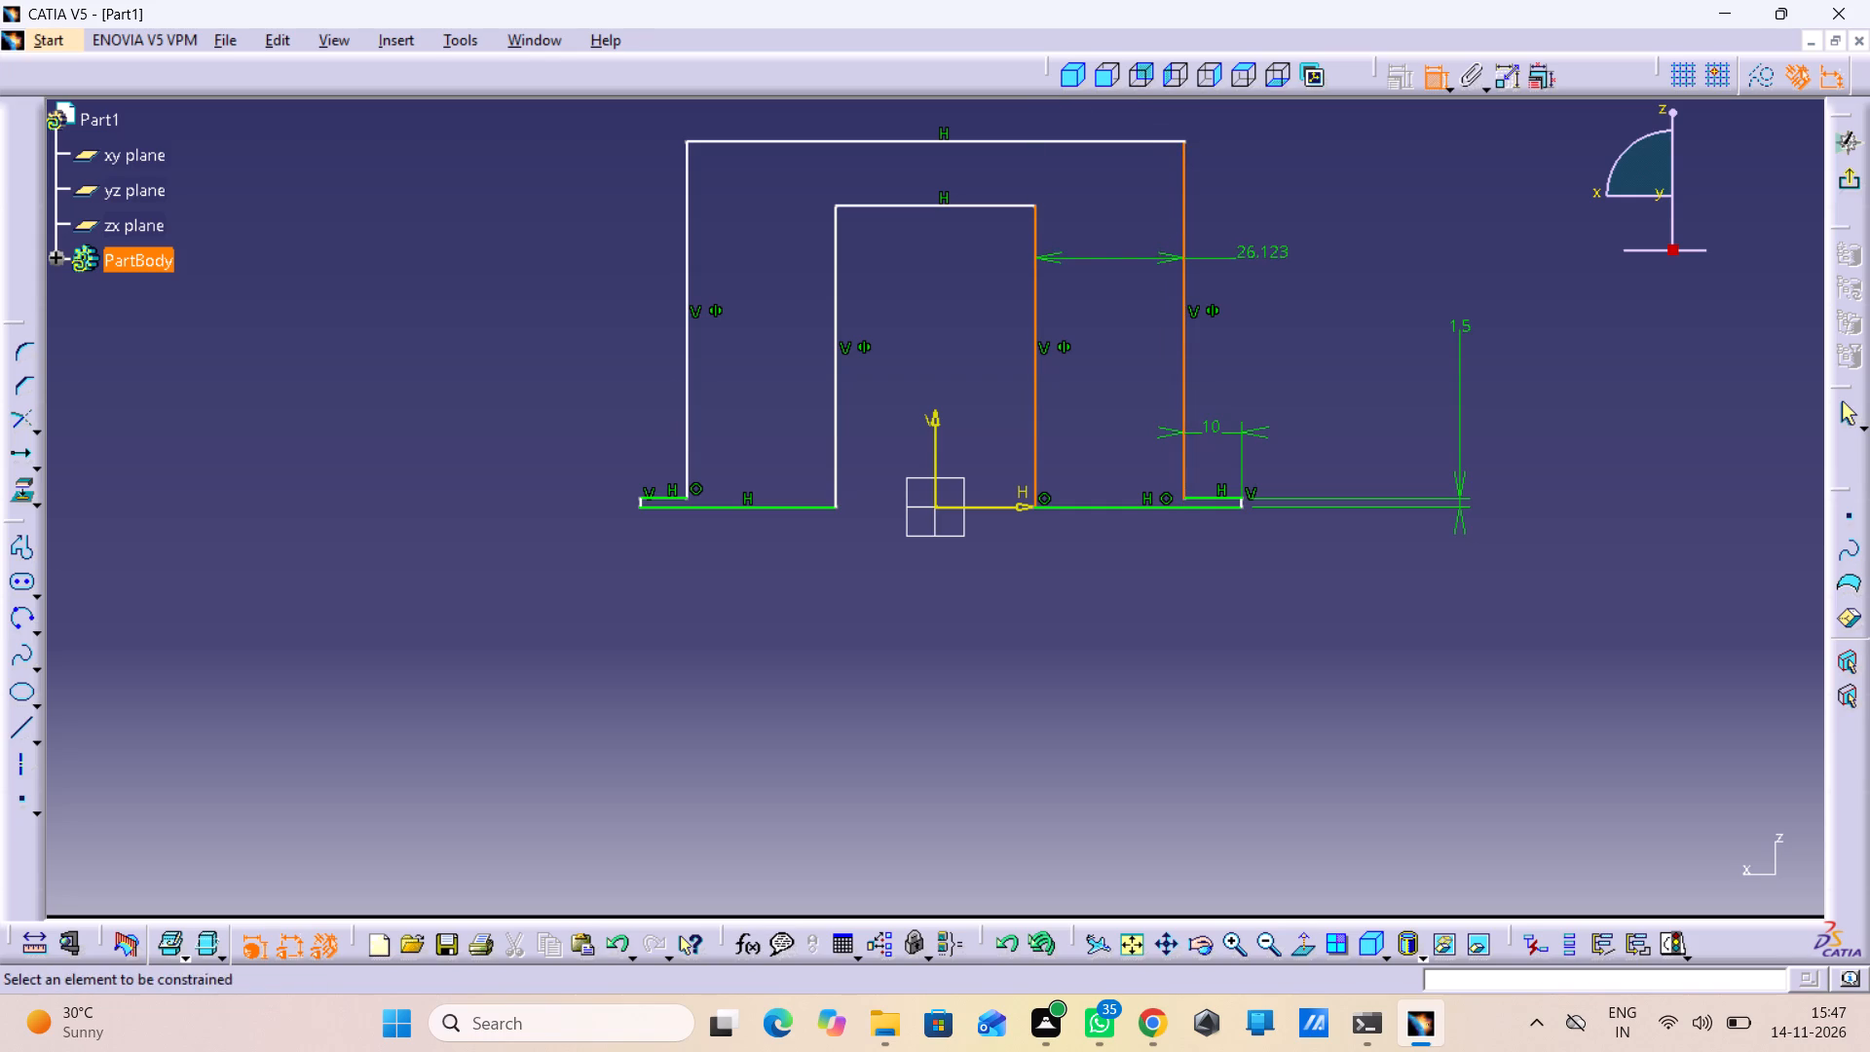
pyautogui.doubleClick(1260, 251)
pyautogui.write('1.5')
pyautogui.press('Return')
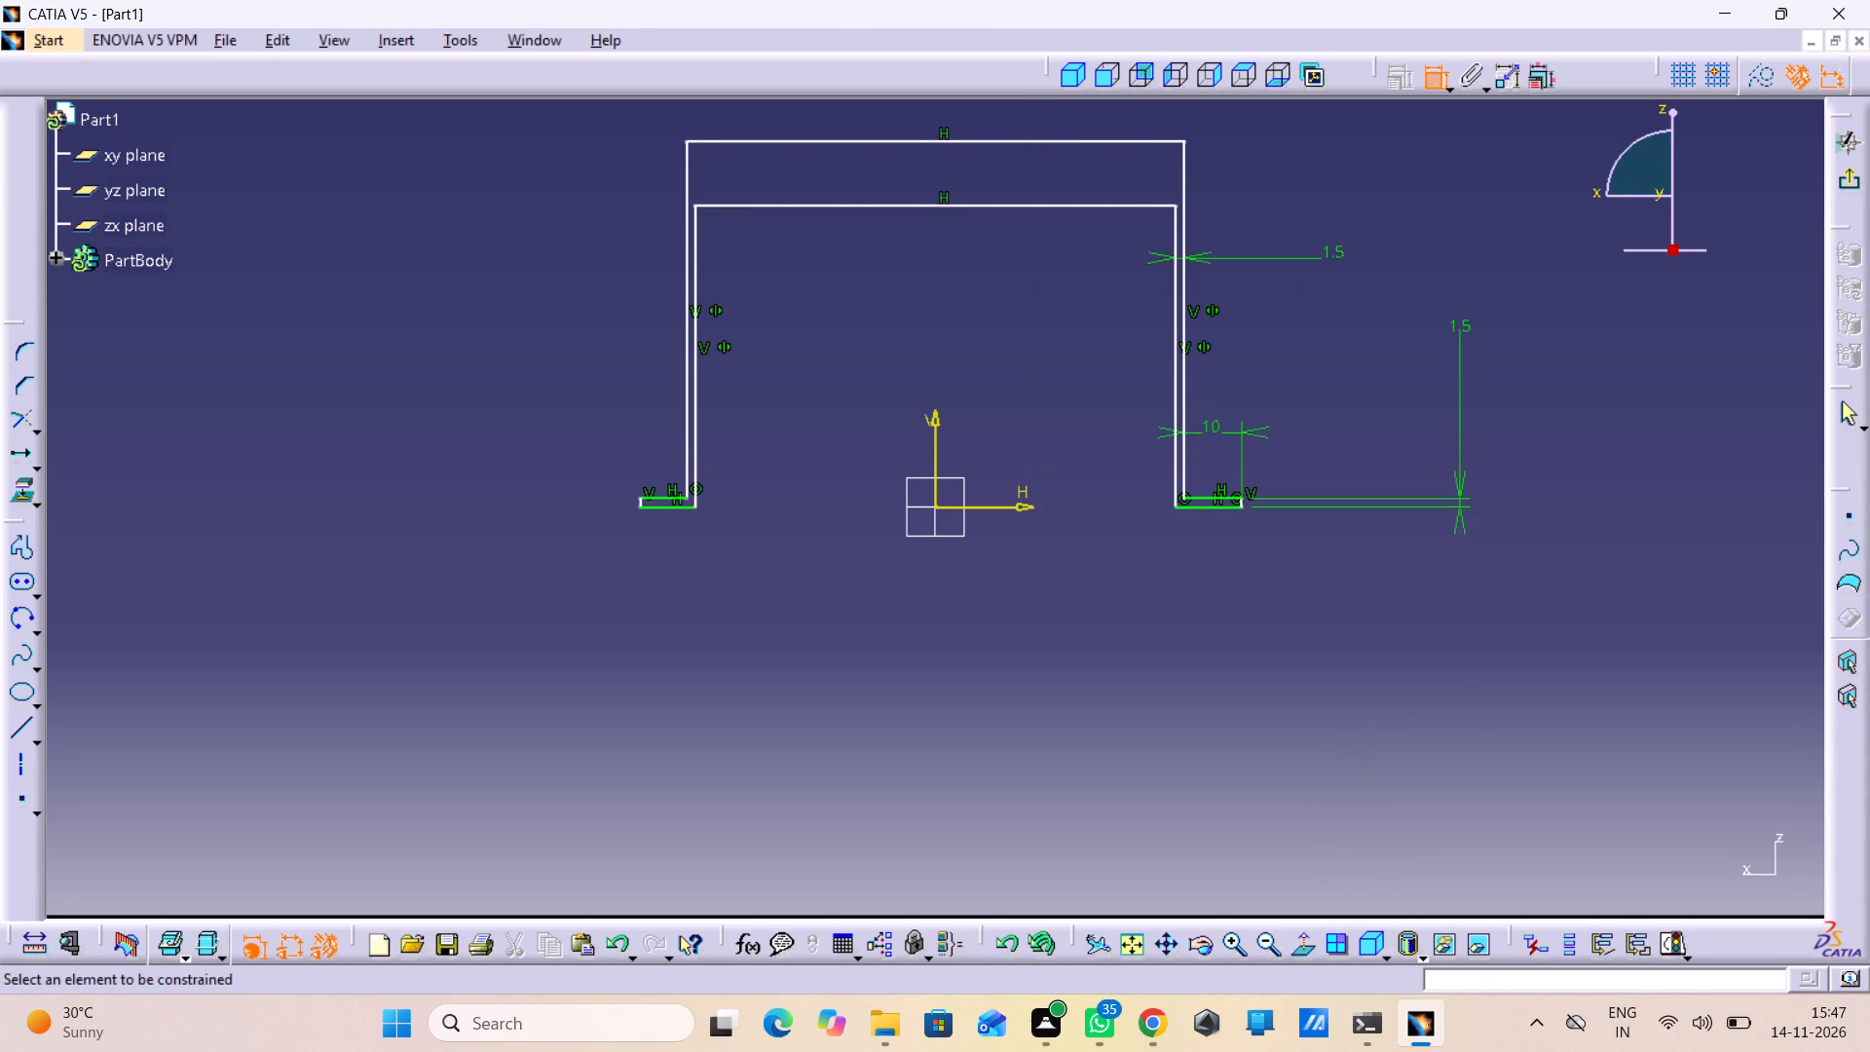
# Dimension the offset between the profile's inner and outer top edges and set it to 1.5 mm.
pyautogui.moveTo(1059, 140); pyautogui.dragTo(1059, 157)
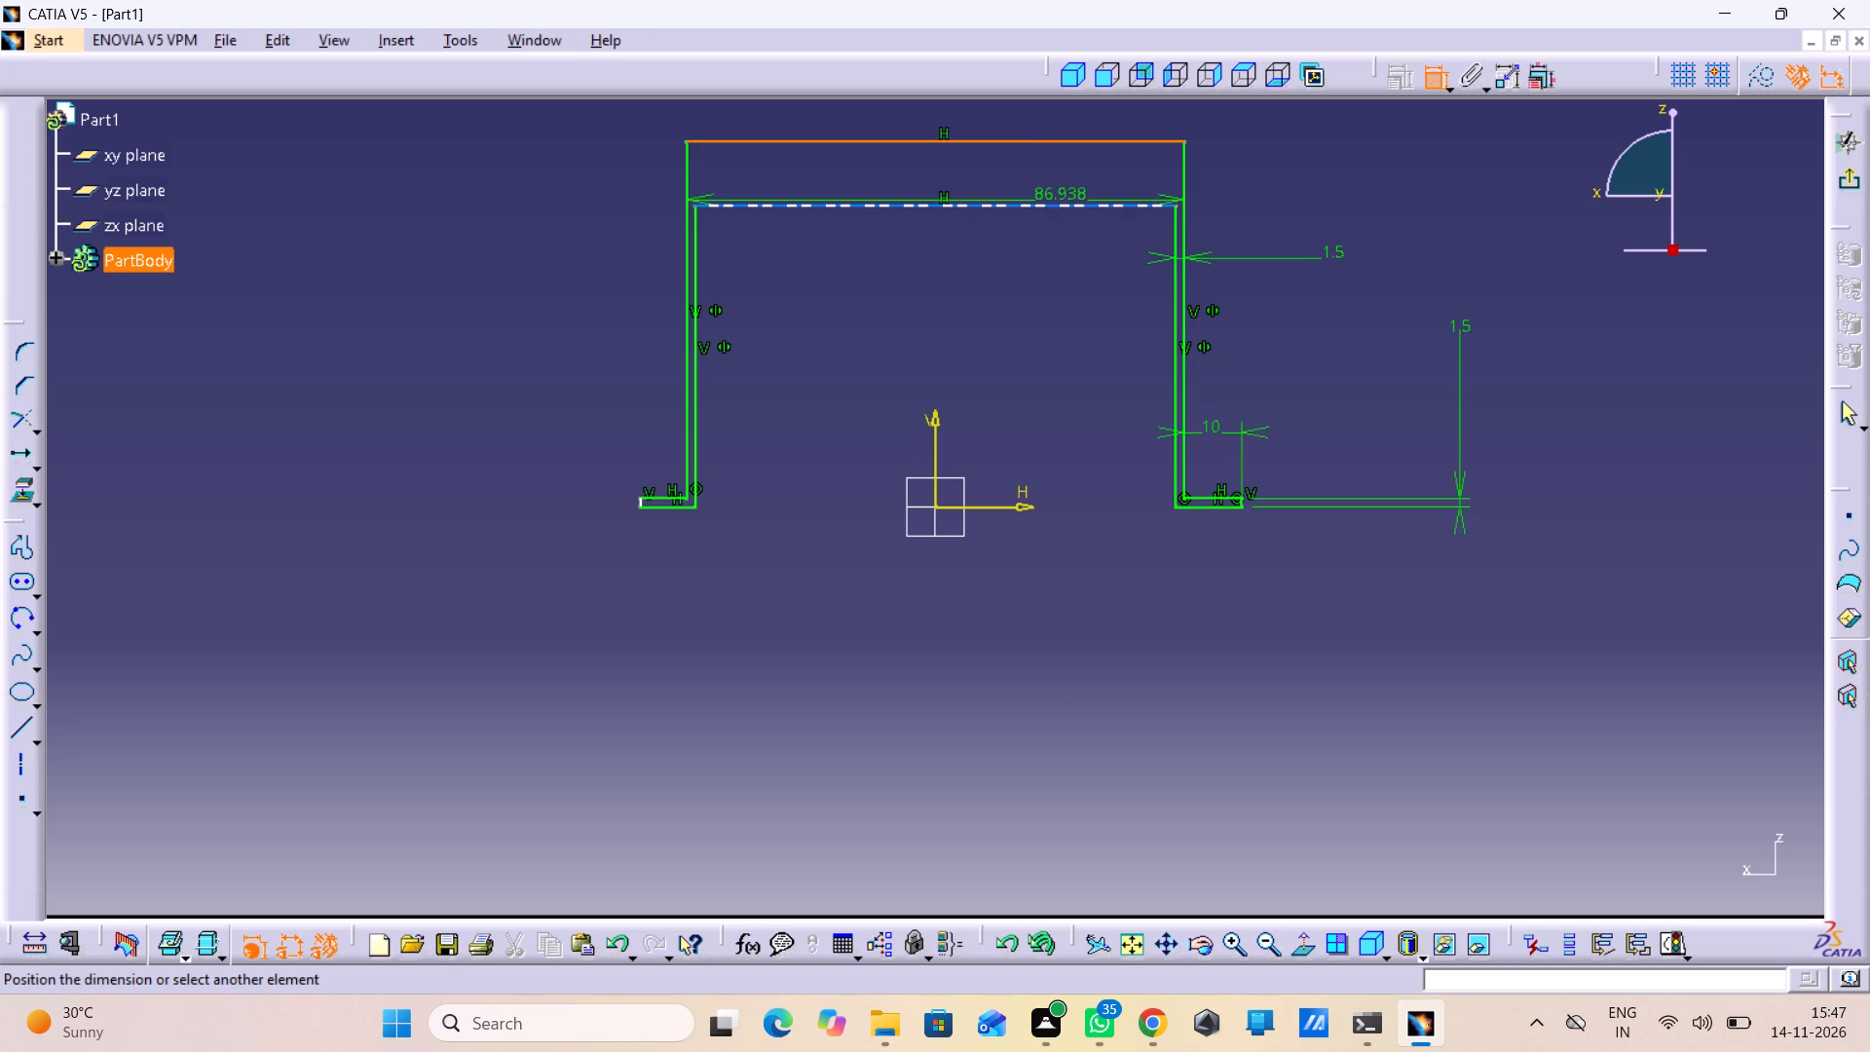
pyautogui.click(1061, 205)
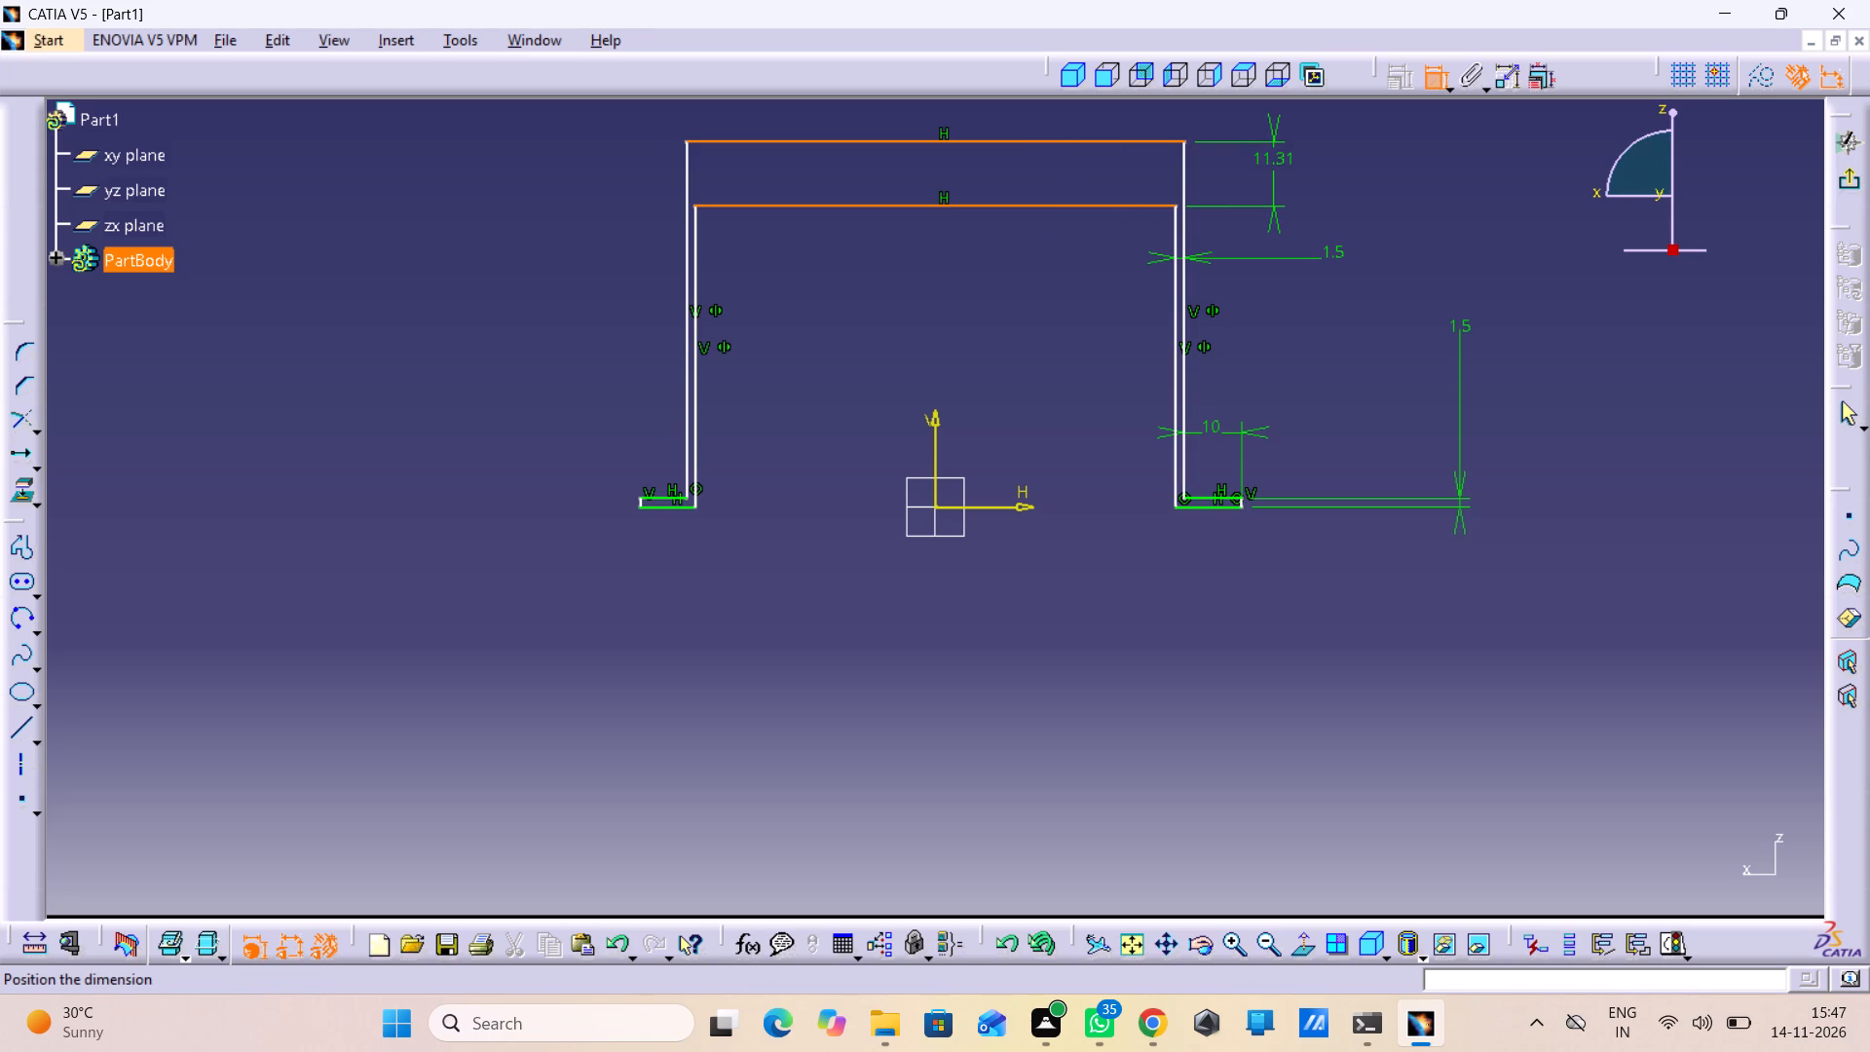
pyautogui.click(1273, 167)
pyautogui.doubleClick(1271, 156)
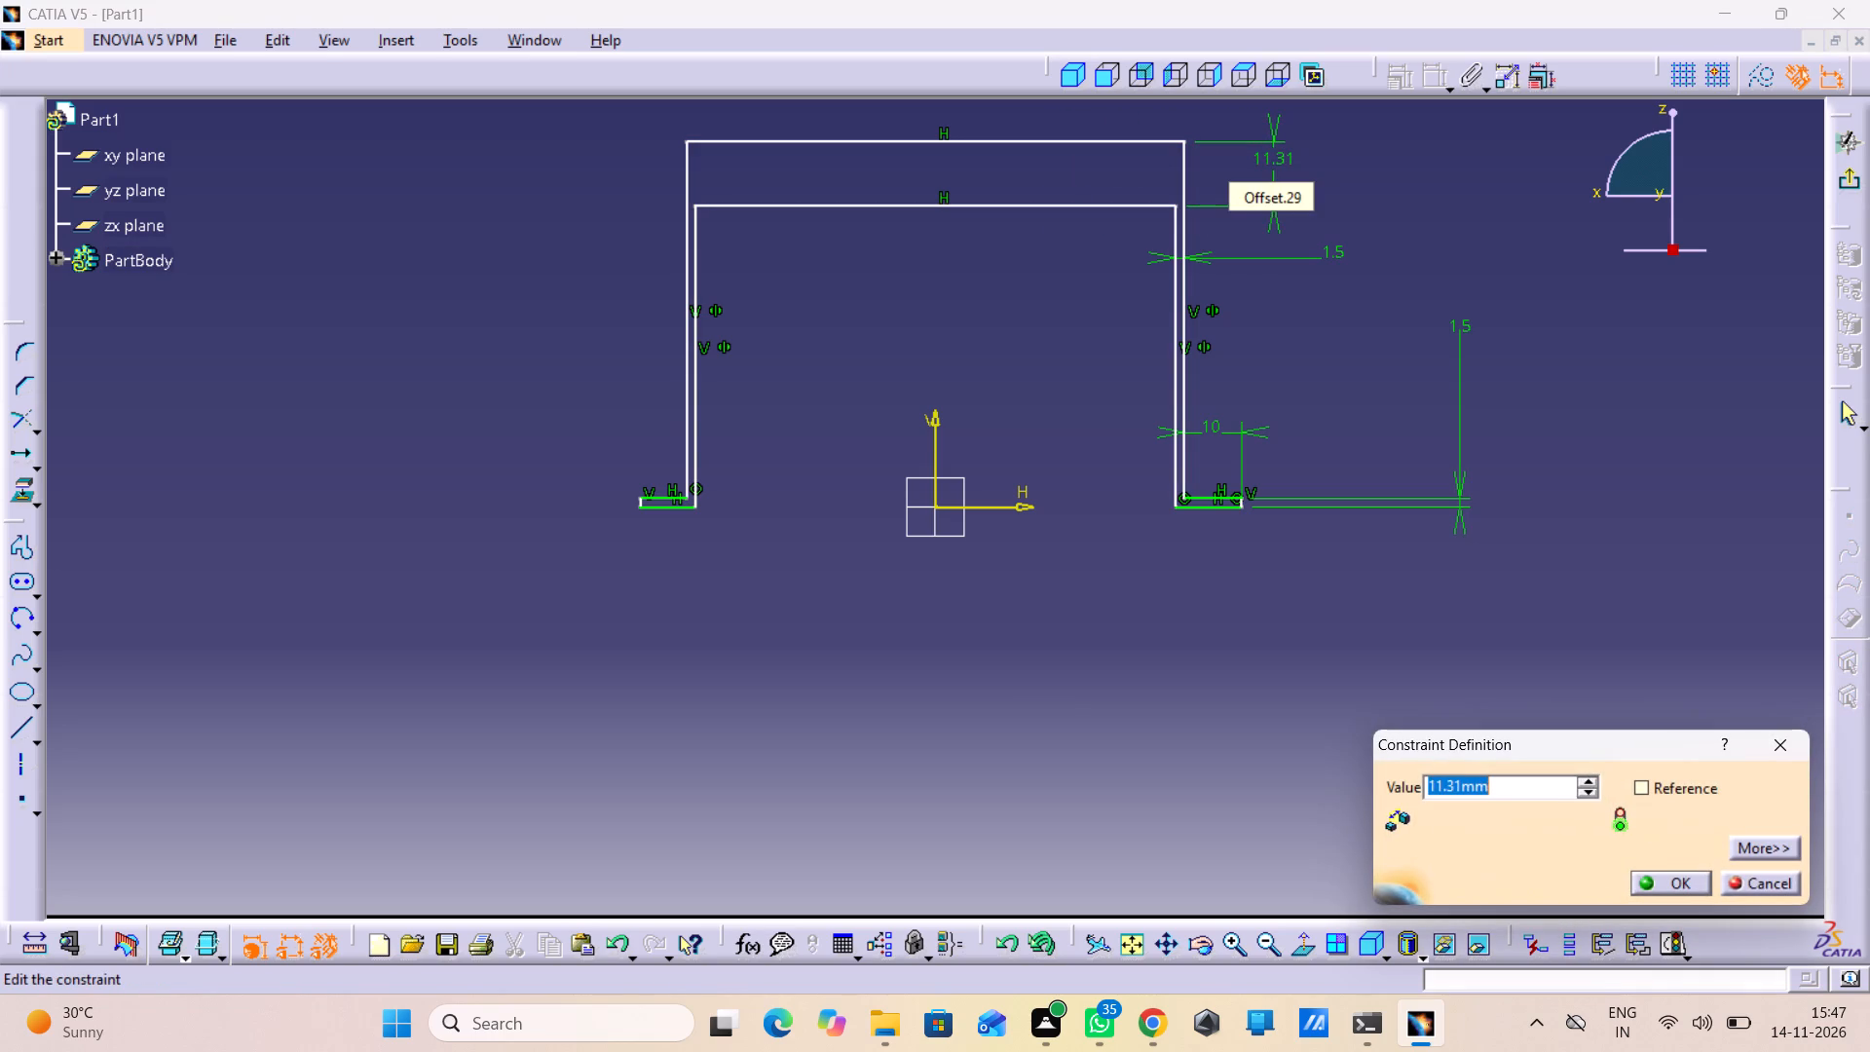
pyautogui.write('1.5')
pyautogui.press('Return')
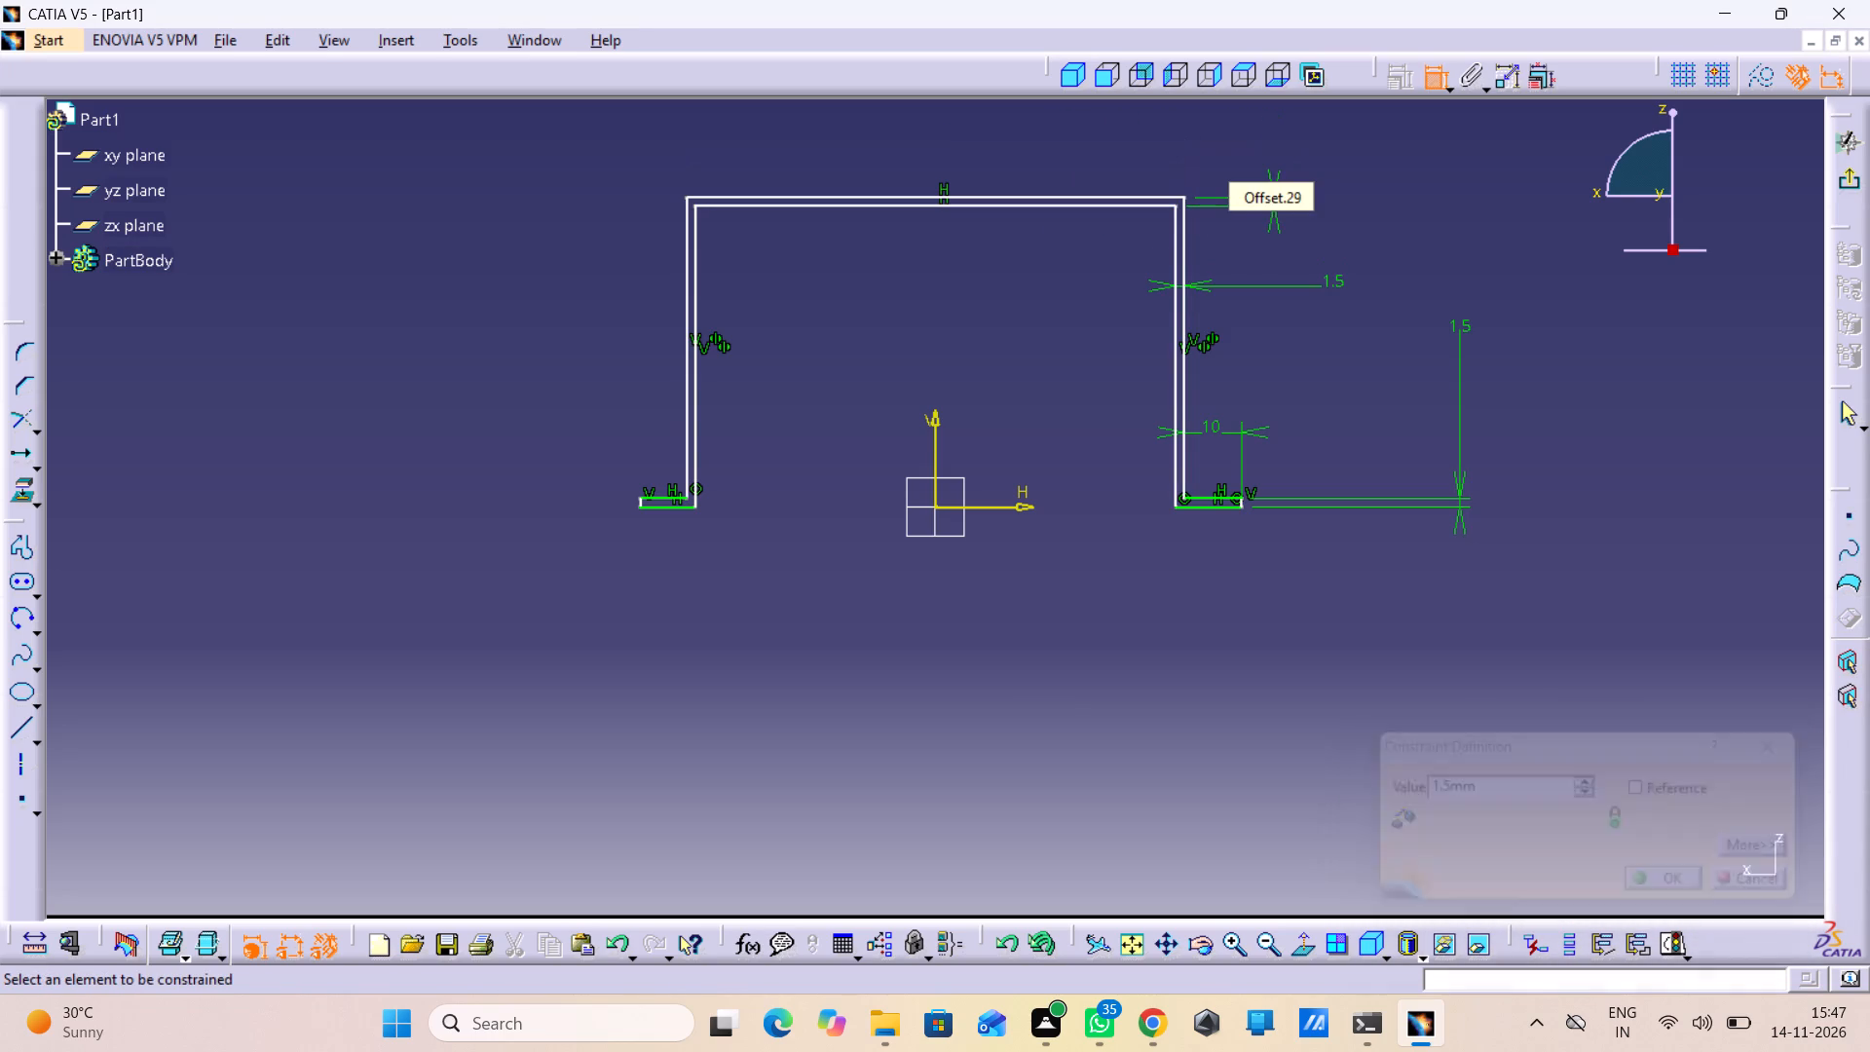
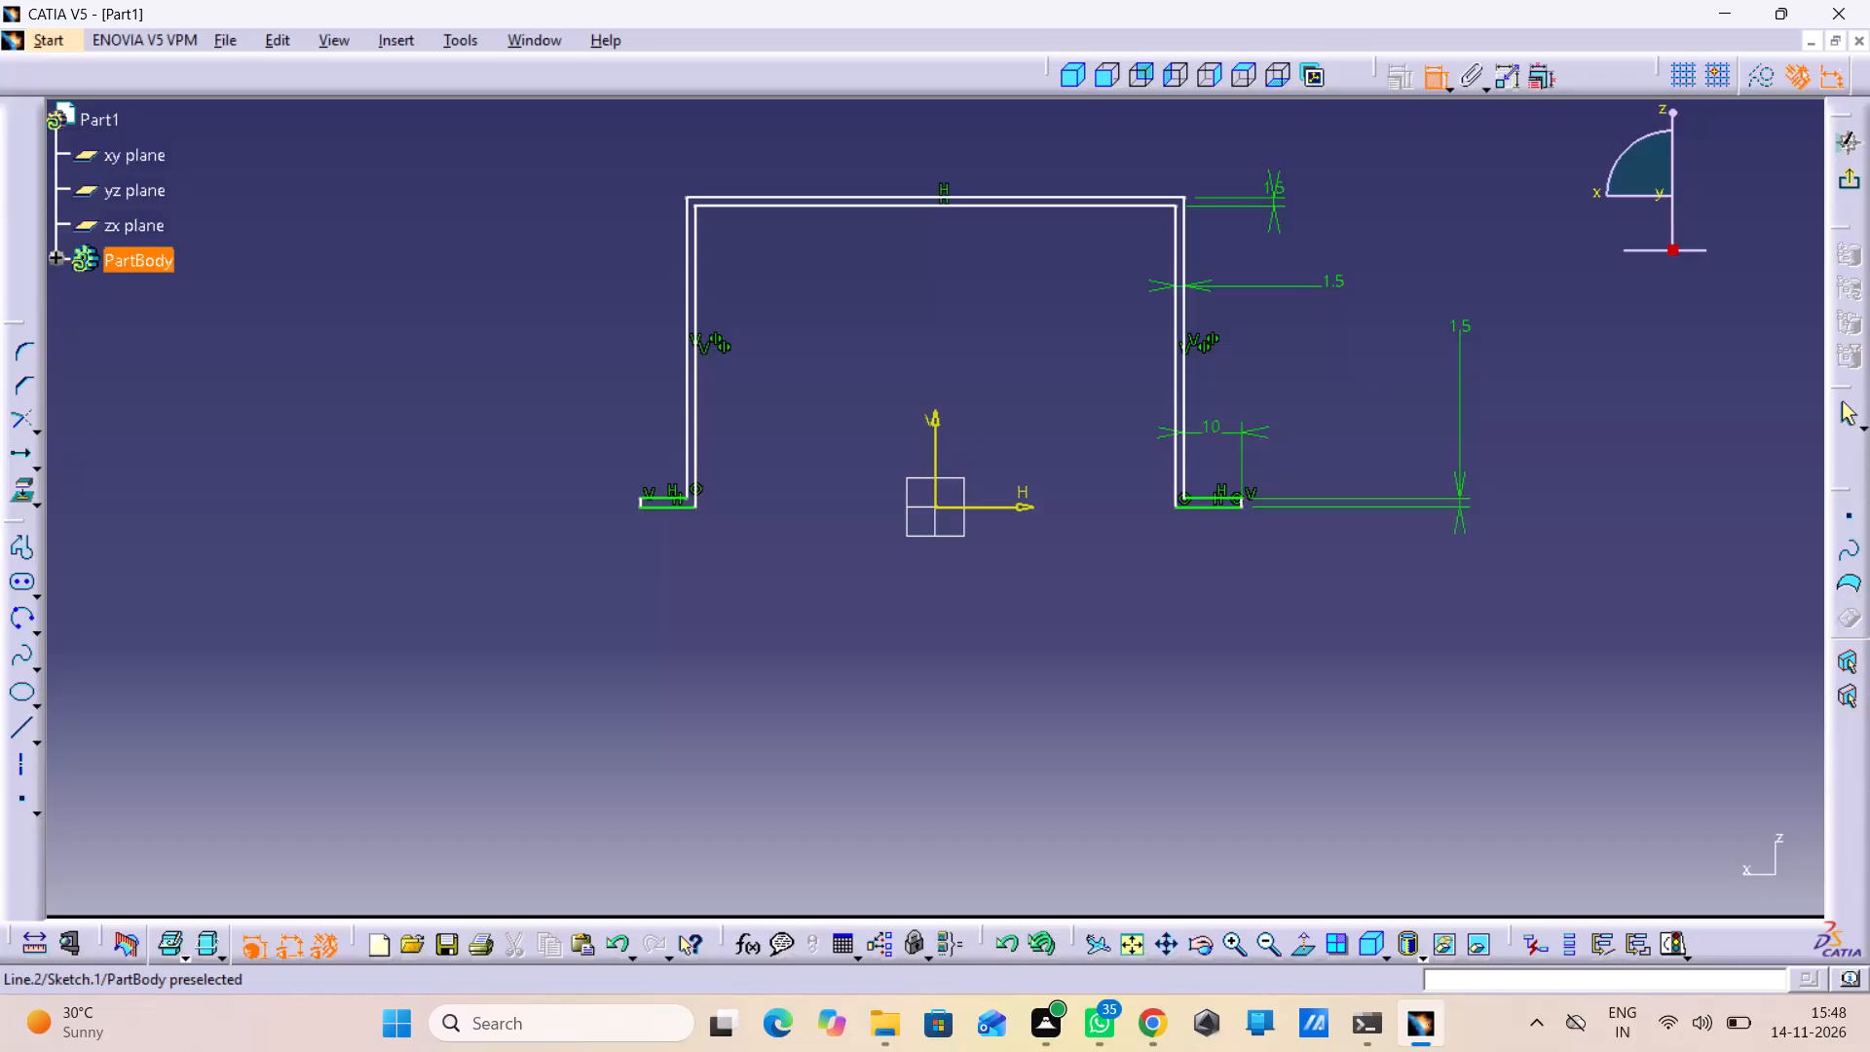
# Undo all the dimensions, constraints and geometry of the hat-shaped profile until the sketch is empty.
pyautogui.hotkey('ctrl', 'z')
pyautogui.hotkey('ctrl', 'z')
pyautogui.hotkey('ctrl', 'z')
pyautogui.hotkey('ctrl', 'z')
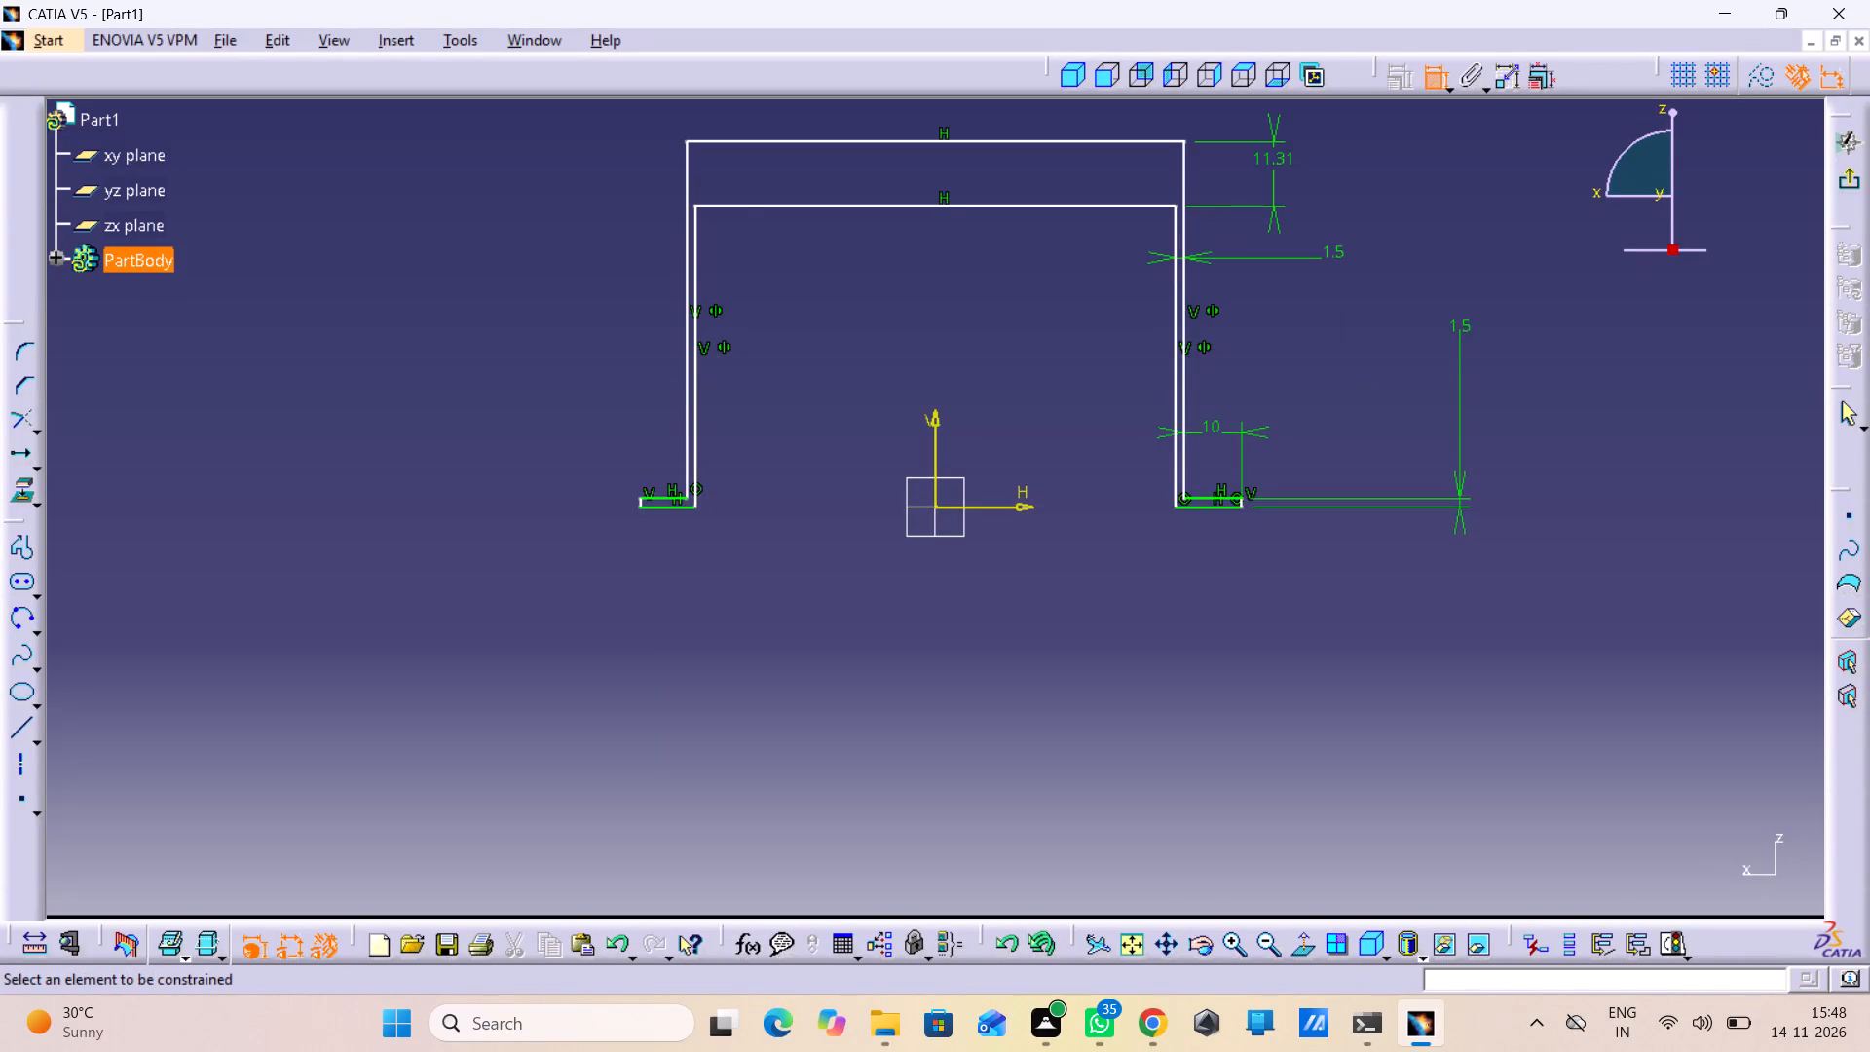
pyautogui.keyDown('ctrl'); pyautogui.click(1437, 80); pyautogui.keyUp('ctrl')
pyautogui.hotkey('ctrl', 'z')
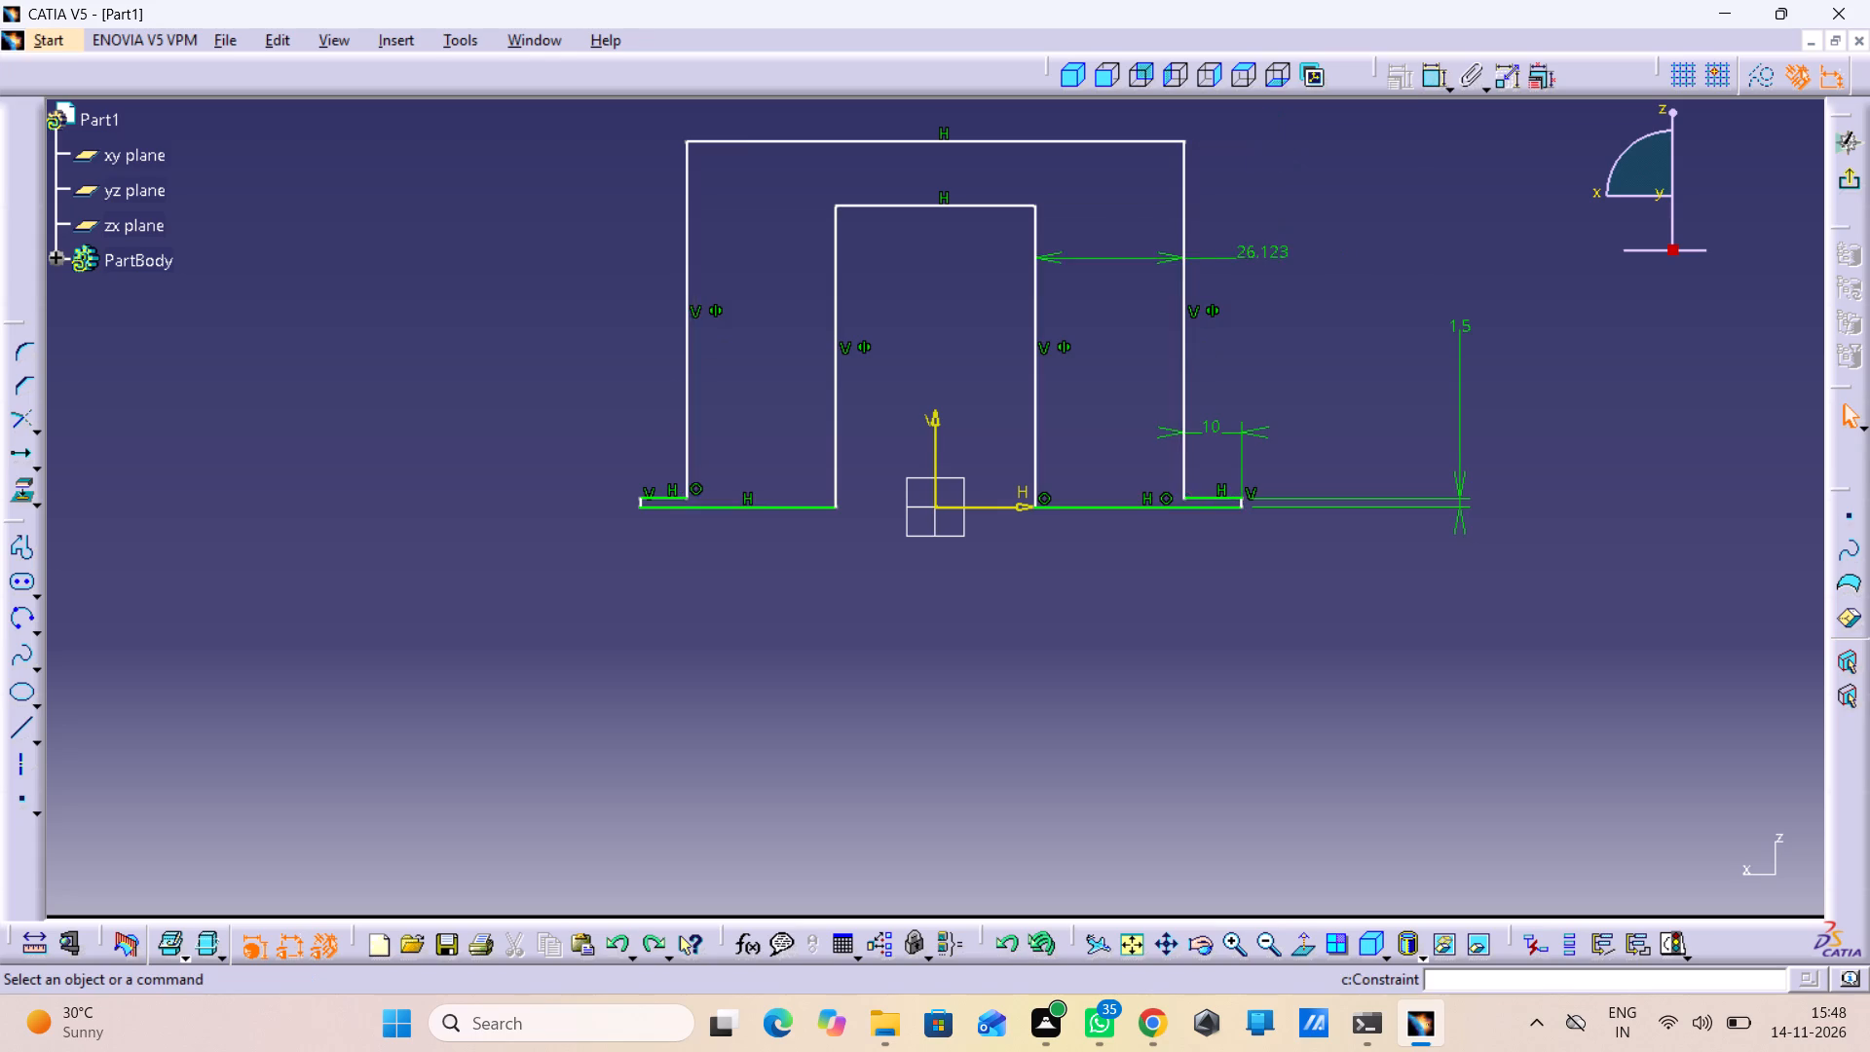
pyautogui.hotkey('ctrl', 'z')
pyautogui.hotkey('ctrl', 'z')
pyautogui.hotkey('ctrl', 'z')
pyautogui.hotkey('ctrl', 'z')
pyautogui.hotkey('ctrl', 'z')
pyautogui.hotkey('ctrl', 'z')
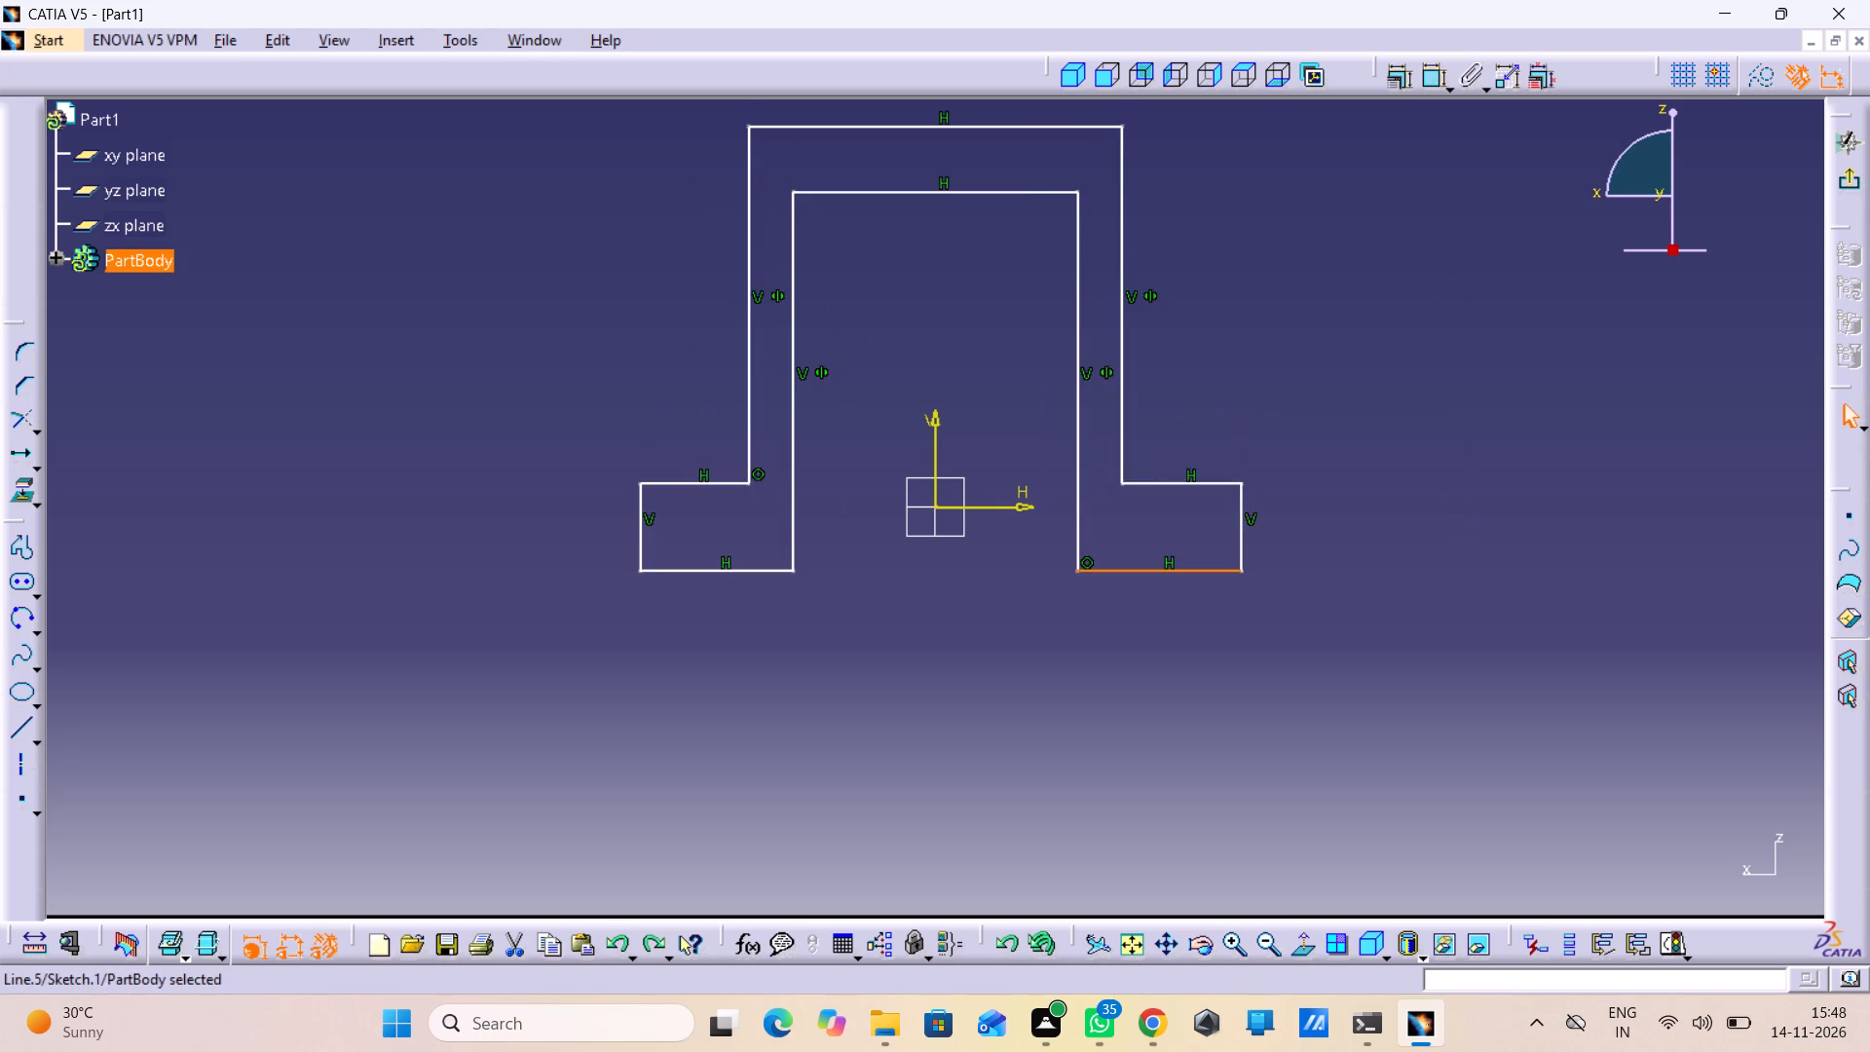
pyautogui.hotkey('ctrl', 'z')
pyautogui.hotkey('ctrl', 'z')
pyautogui.hotkey('ctrl', 'z')
pyautogui.hotkey('ctrl', 'z')
pyautogui.hotkey('ctrl', 'z')
pyautogui.hotkey('ctrl', 'z')
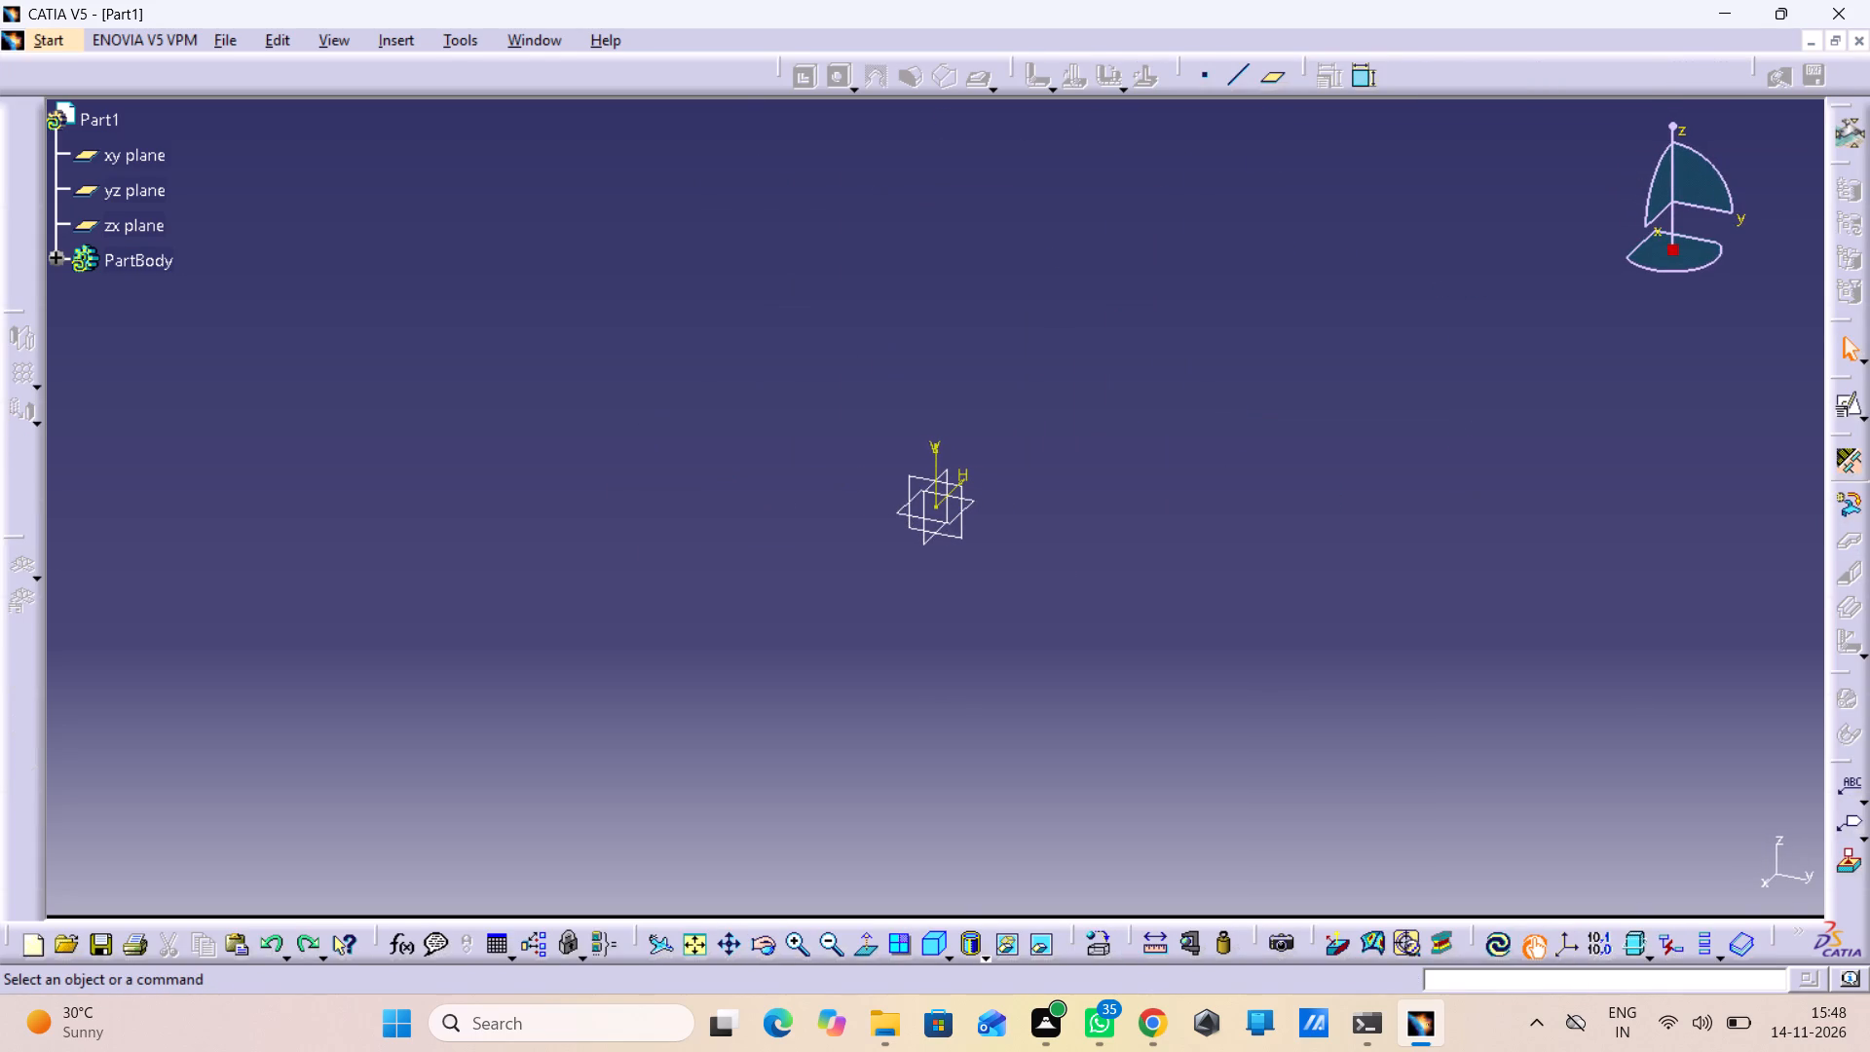
# Reopen Sketch.1 and draw a centered rectangle about 64 mm wide and 26 mm high on the origin.
pyautogui.click(55, 261)
pyautogui.doubleClick(135, 293)
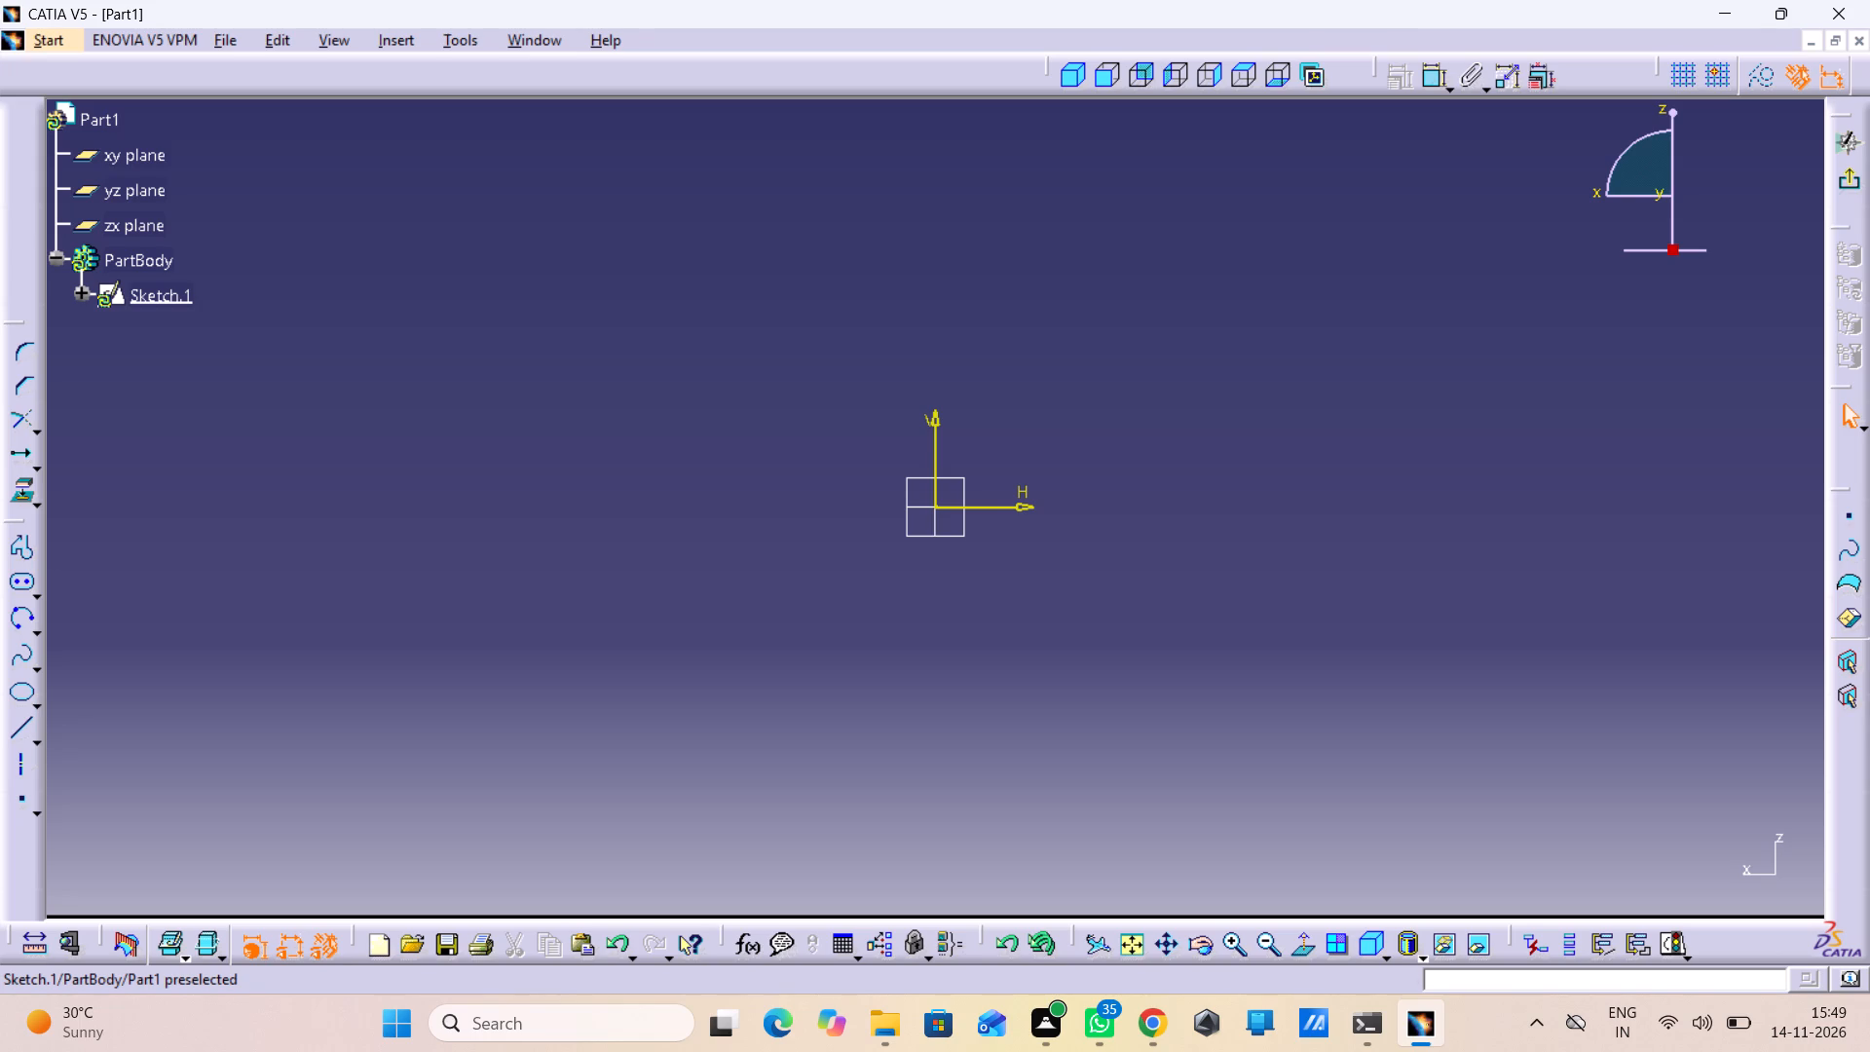
pyautogui.click(36, 583)
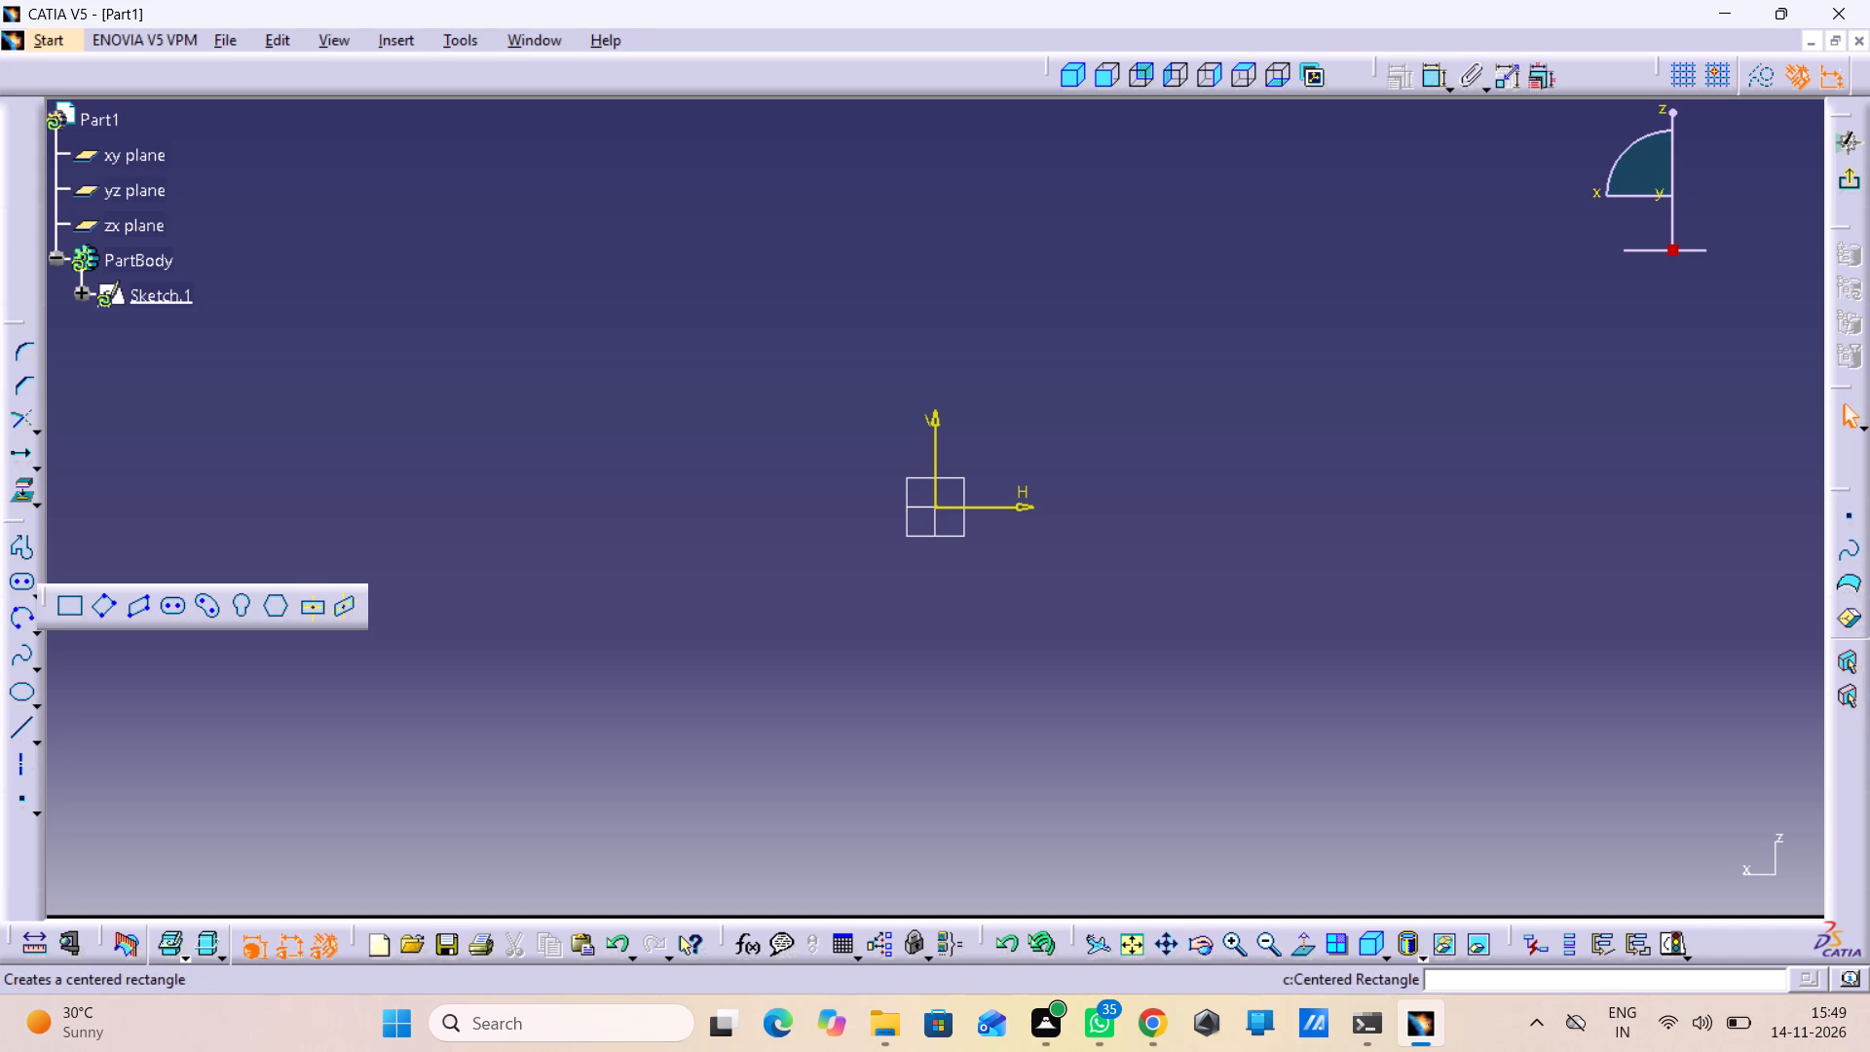
pyautogui.click(305, 606)
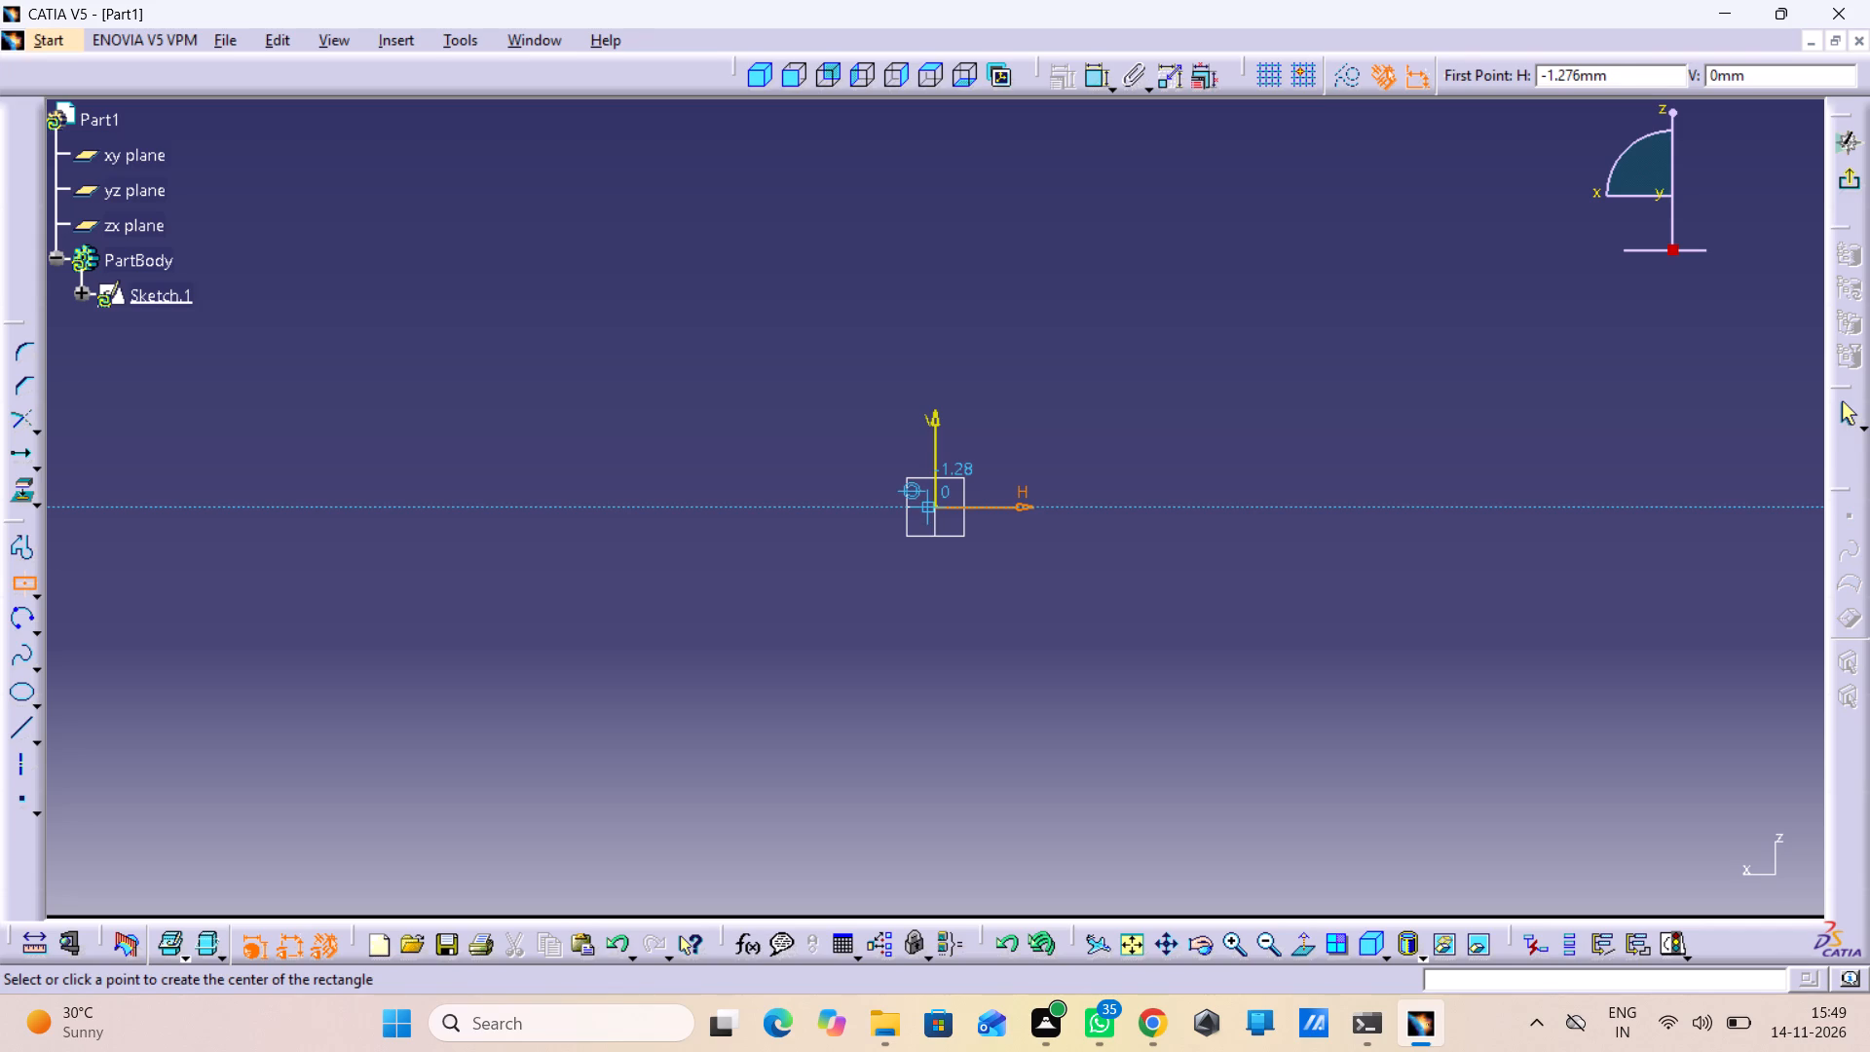
pyautogui.click(930, 509)
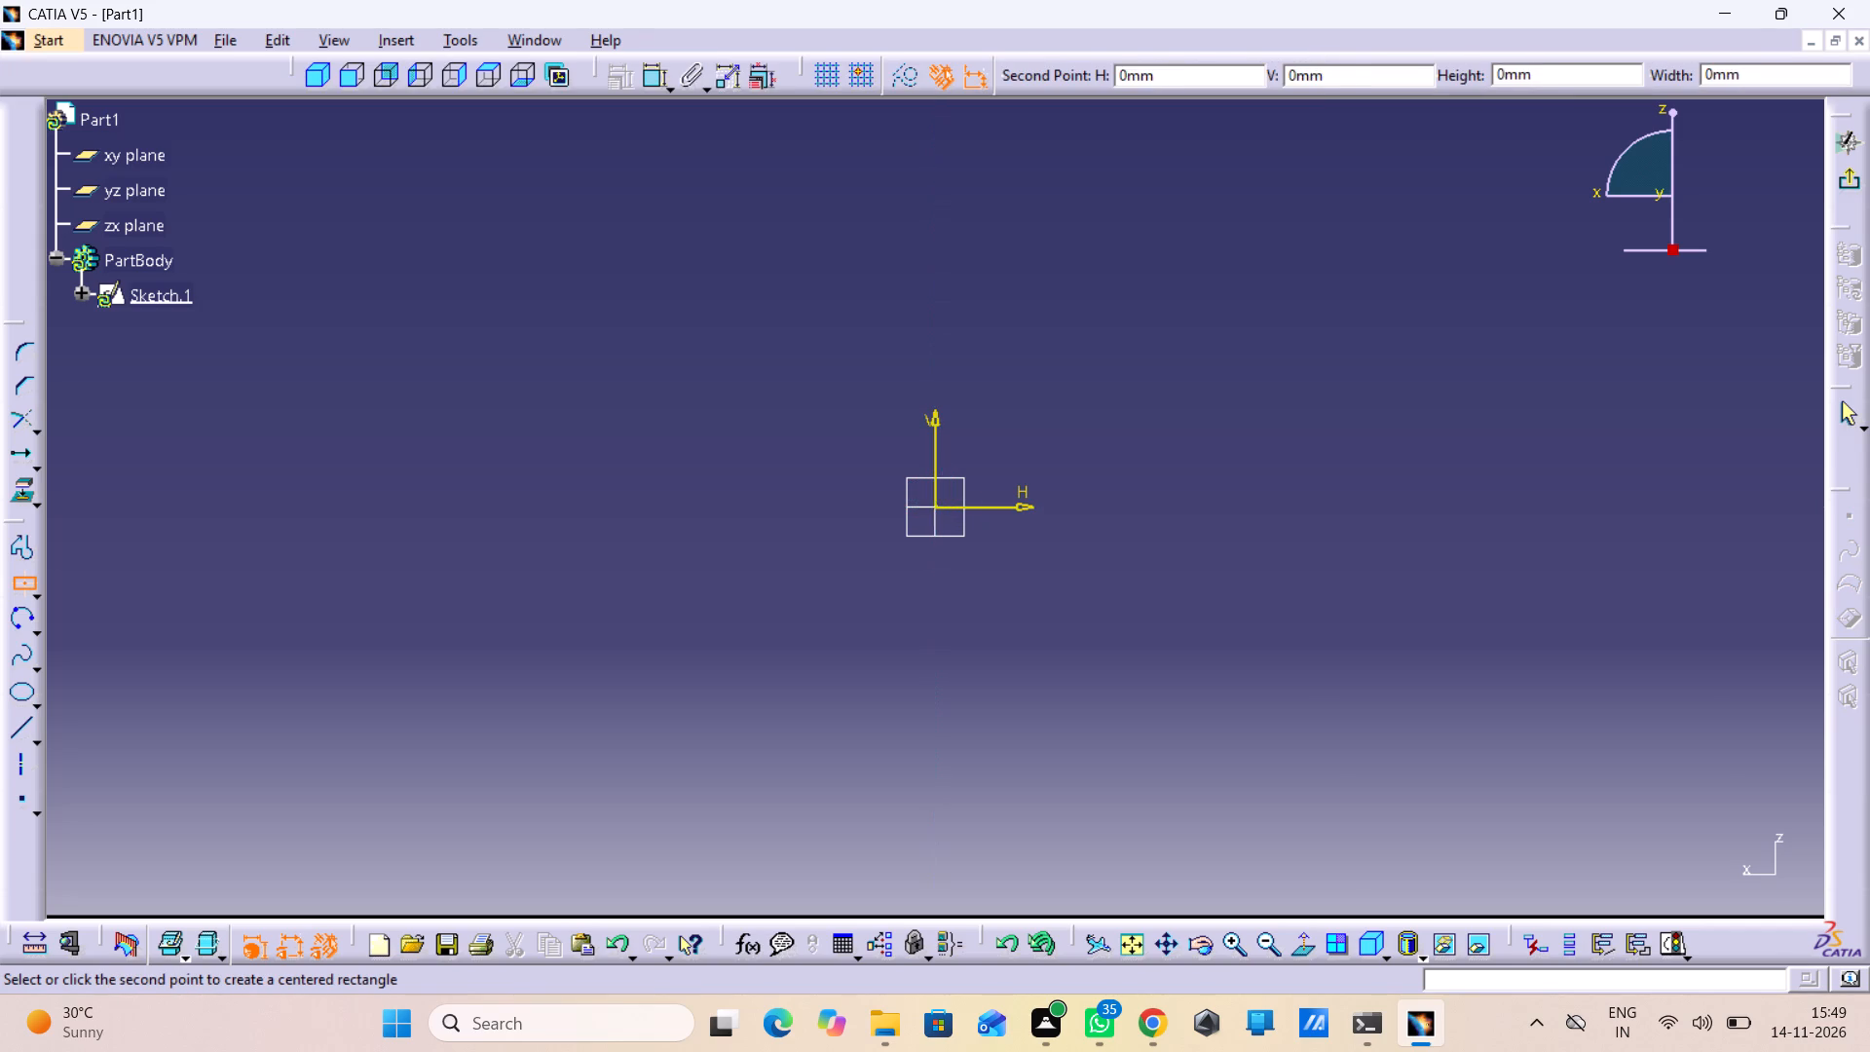
pyautogui.click(1117, 582)
pyautogui.click(1074, 681)
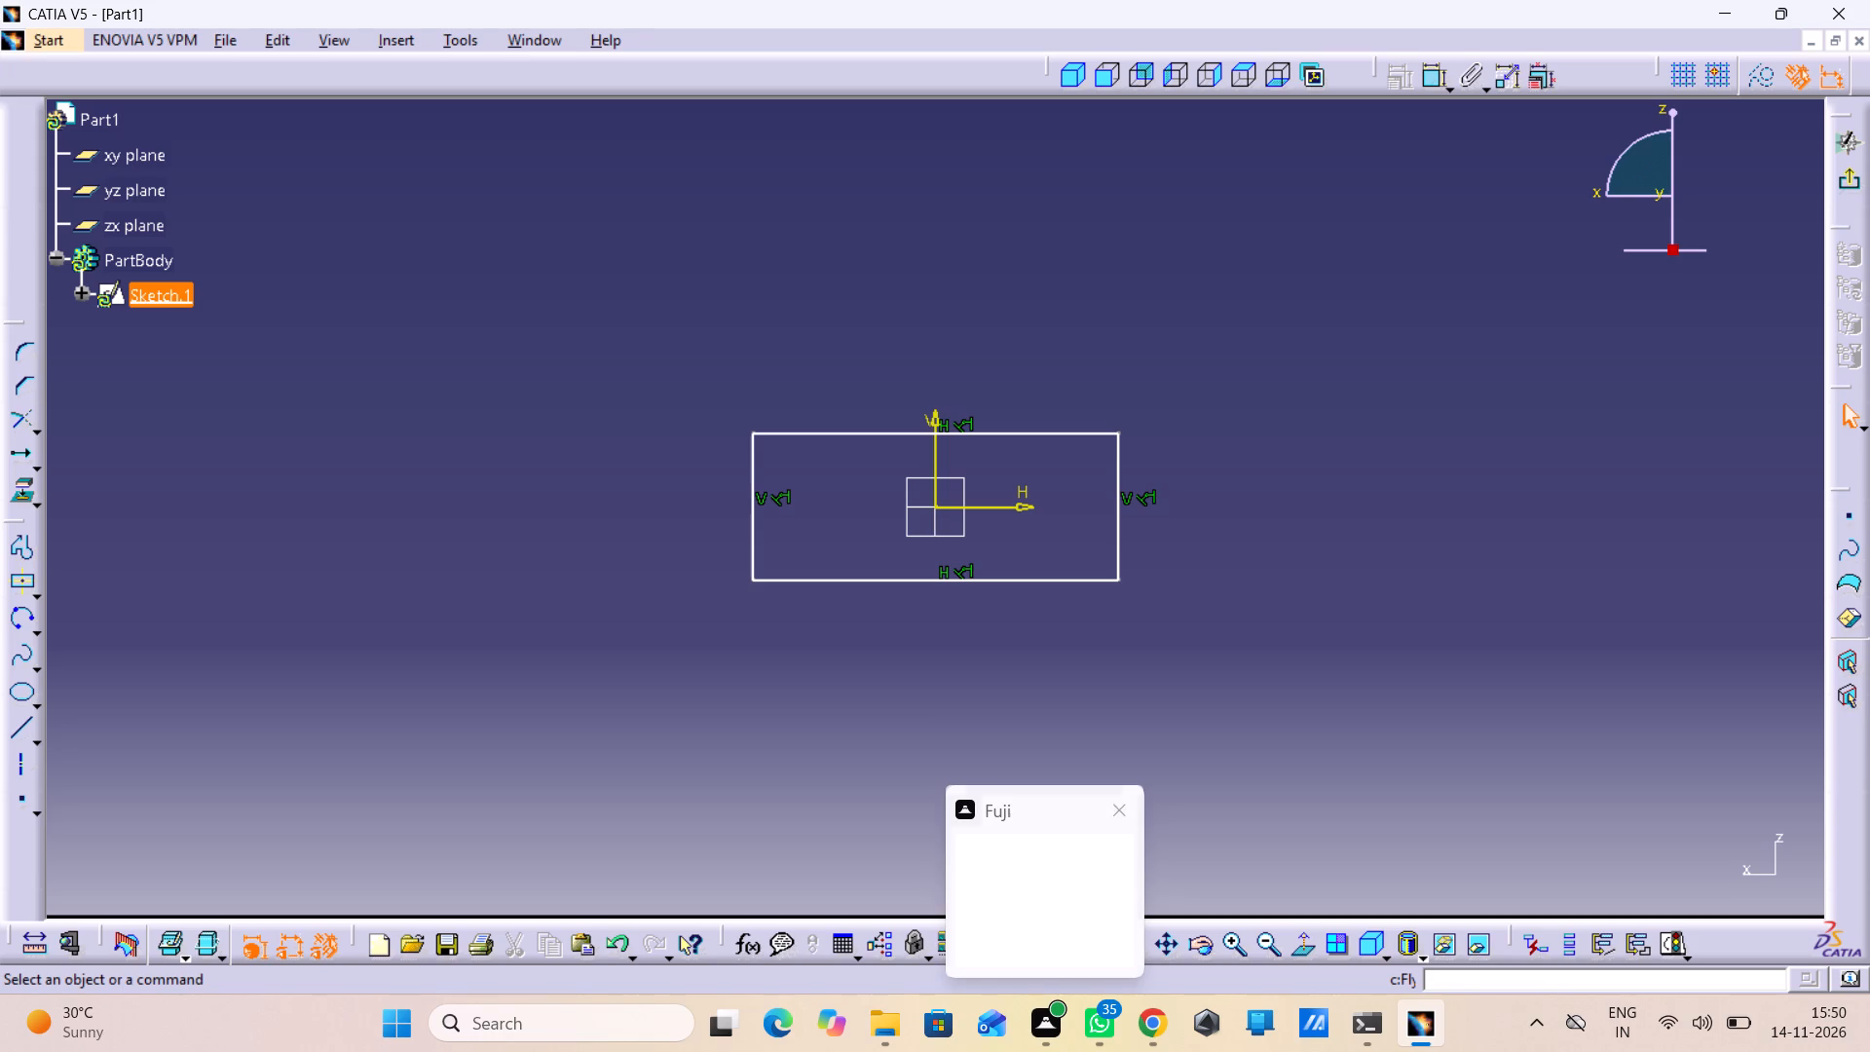
# Constrain the rectangle's top and bottom edges symmetric about the horizontal axis.
pyautogui.click(993, 434)
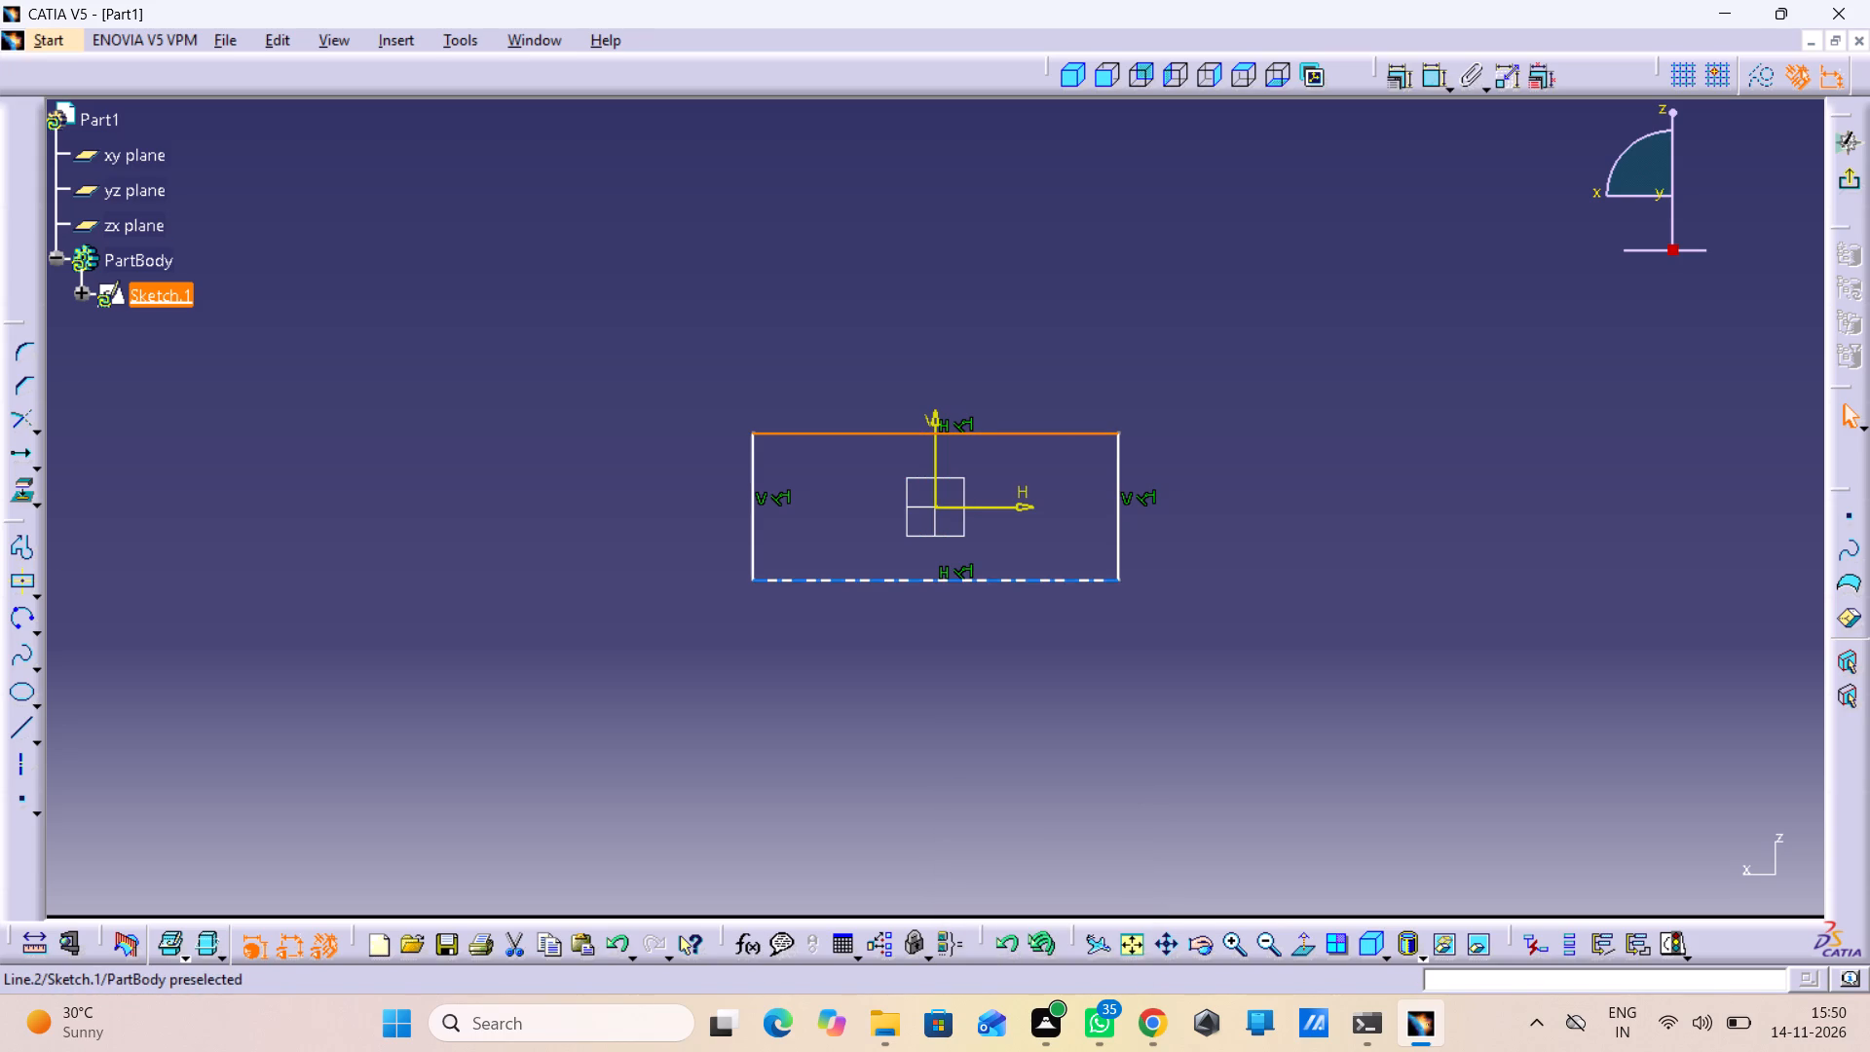
pyautogui.click(949, 581)
pyautogui.click(1268, 222)
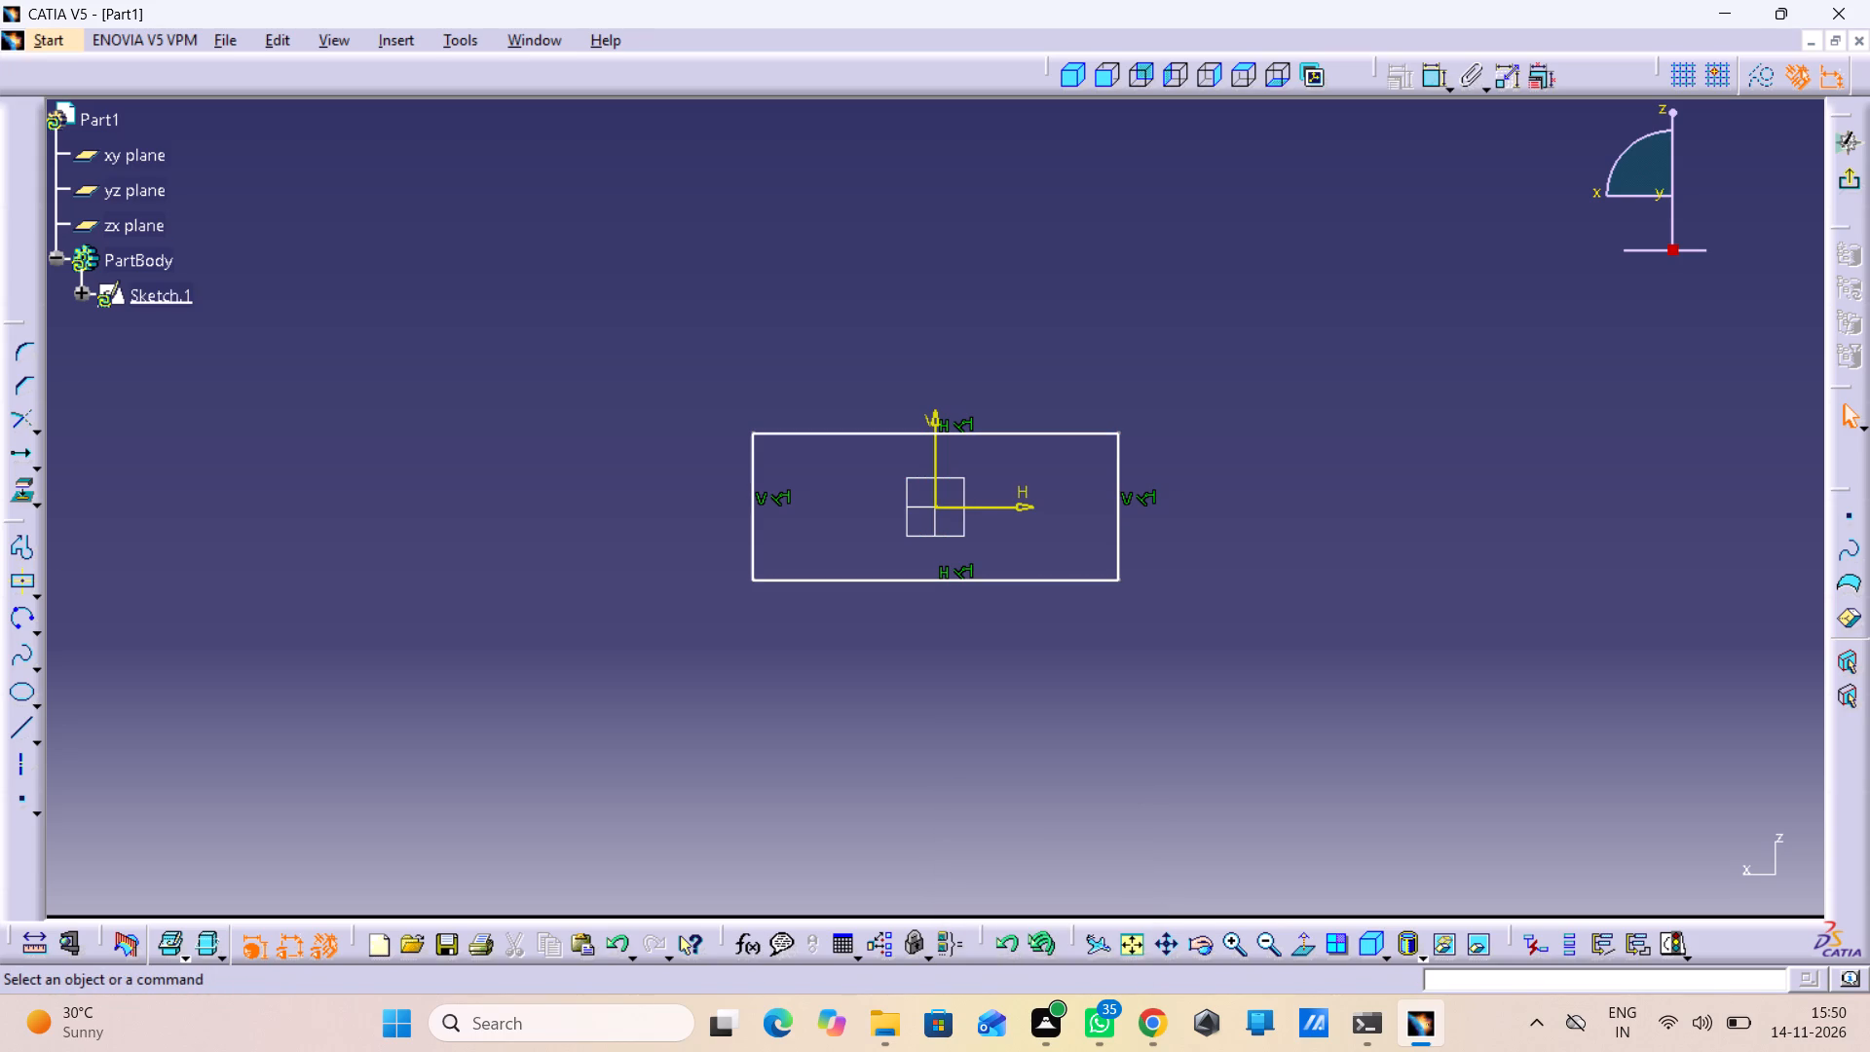
pyautogui.doubleClick(1432, 88)
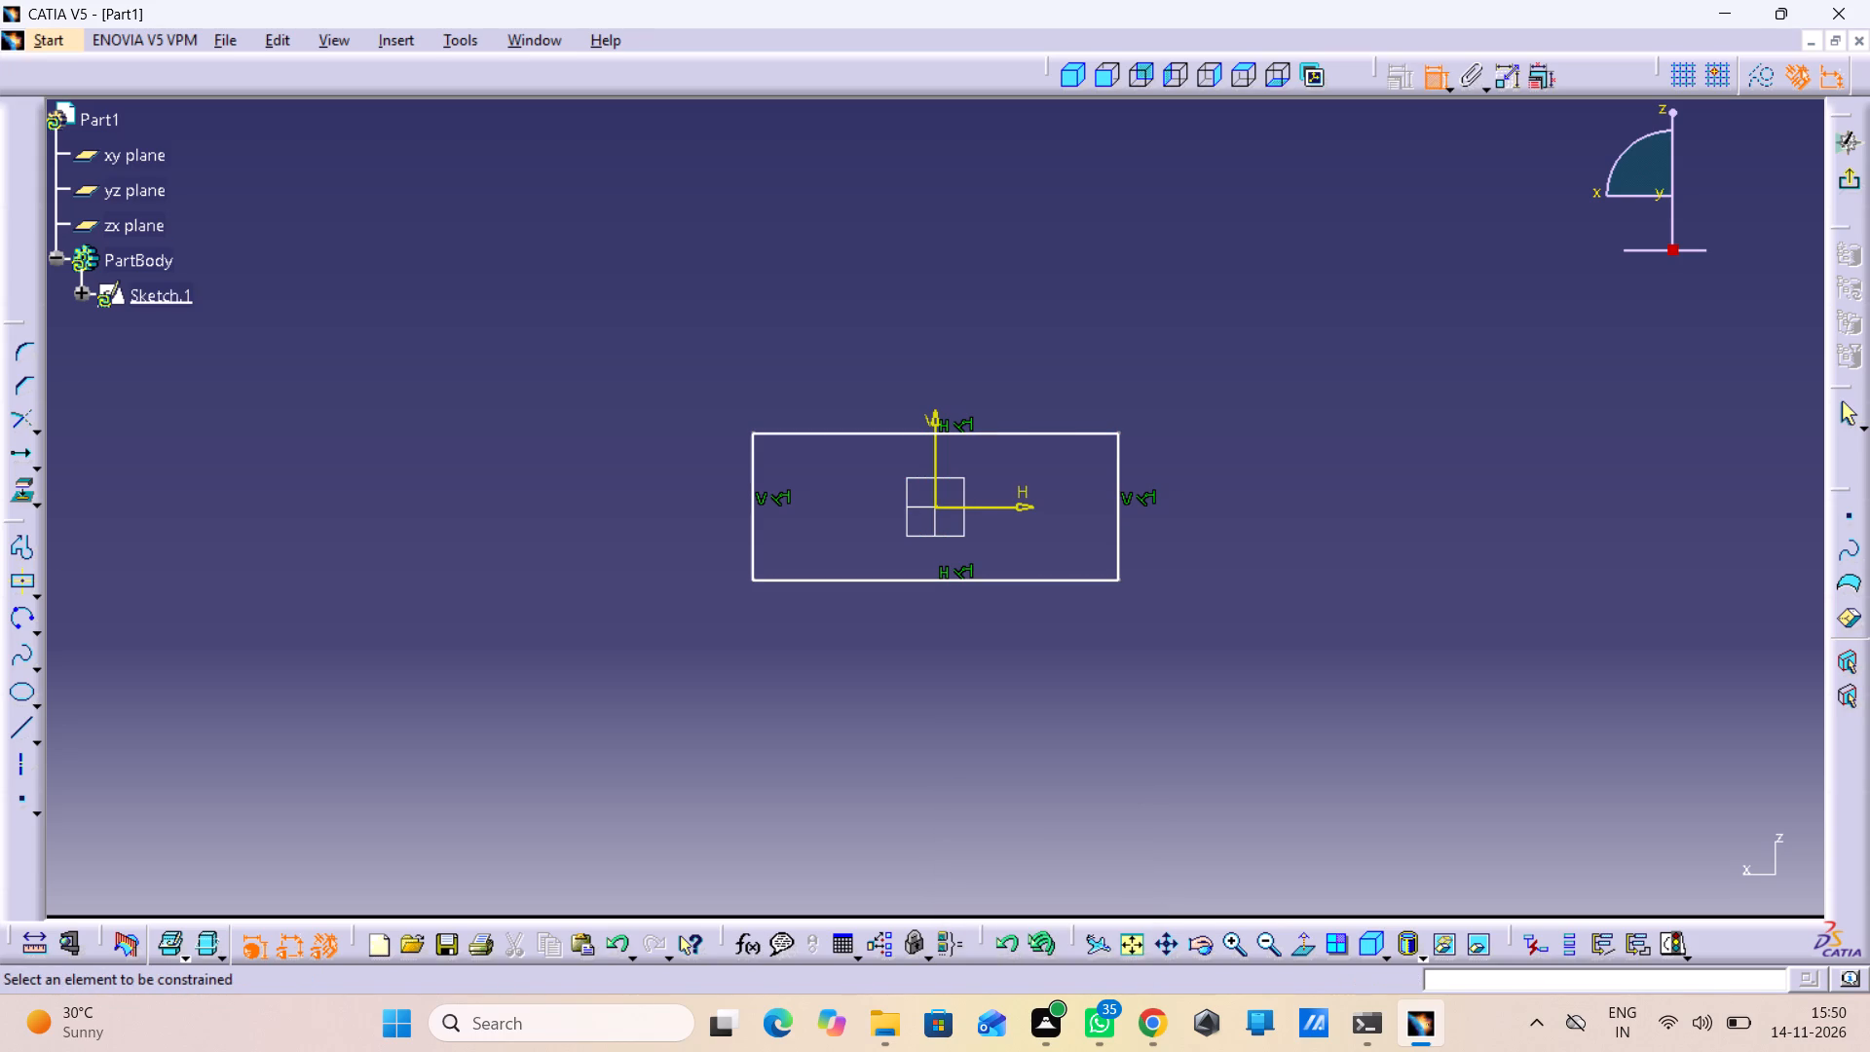
pyautogui.click(1033, 426)
pyautogui.click(1033, 439)
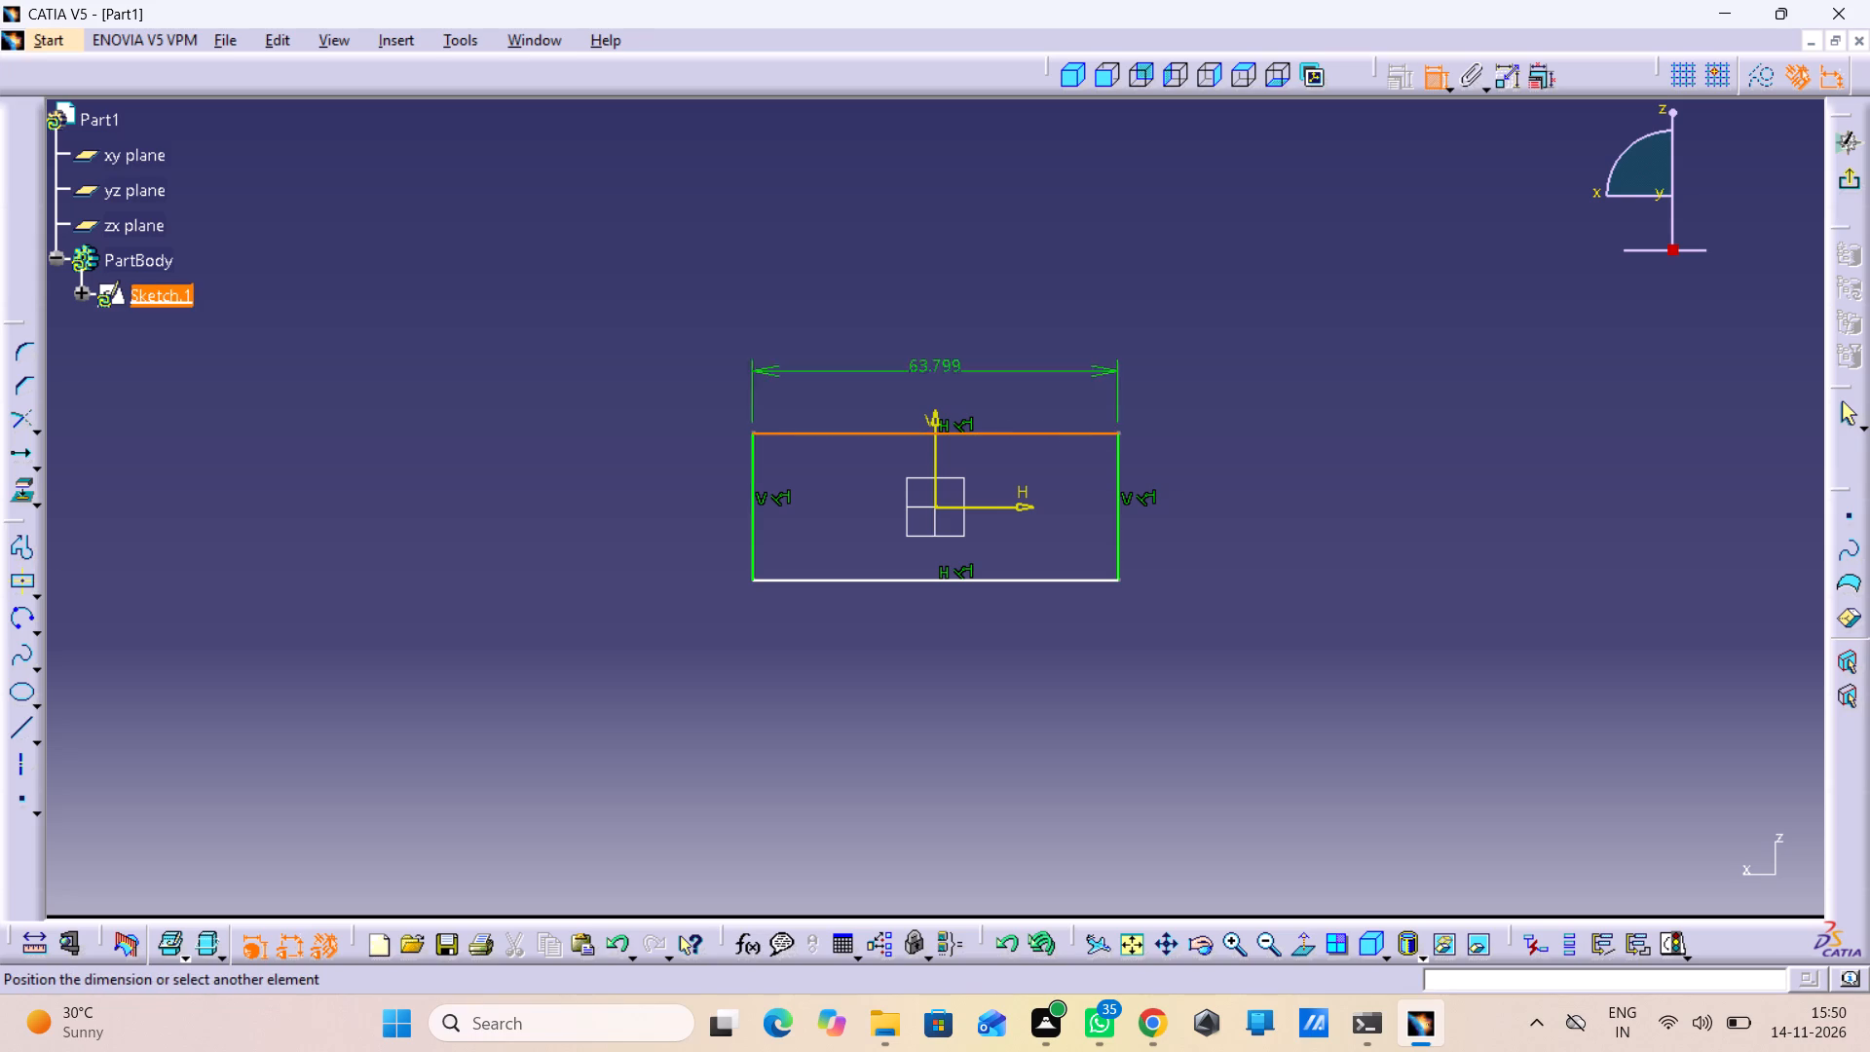
pyautogui.click(1039, 581)
pyautogui.rightClick(1229, 534)
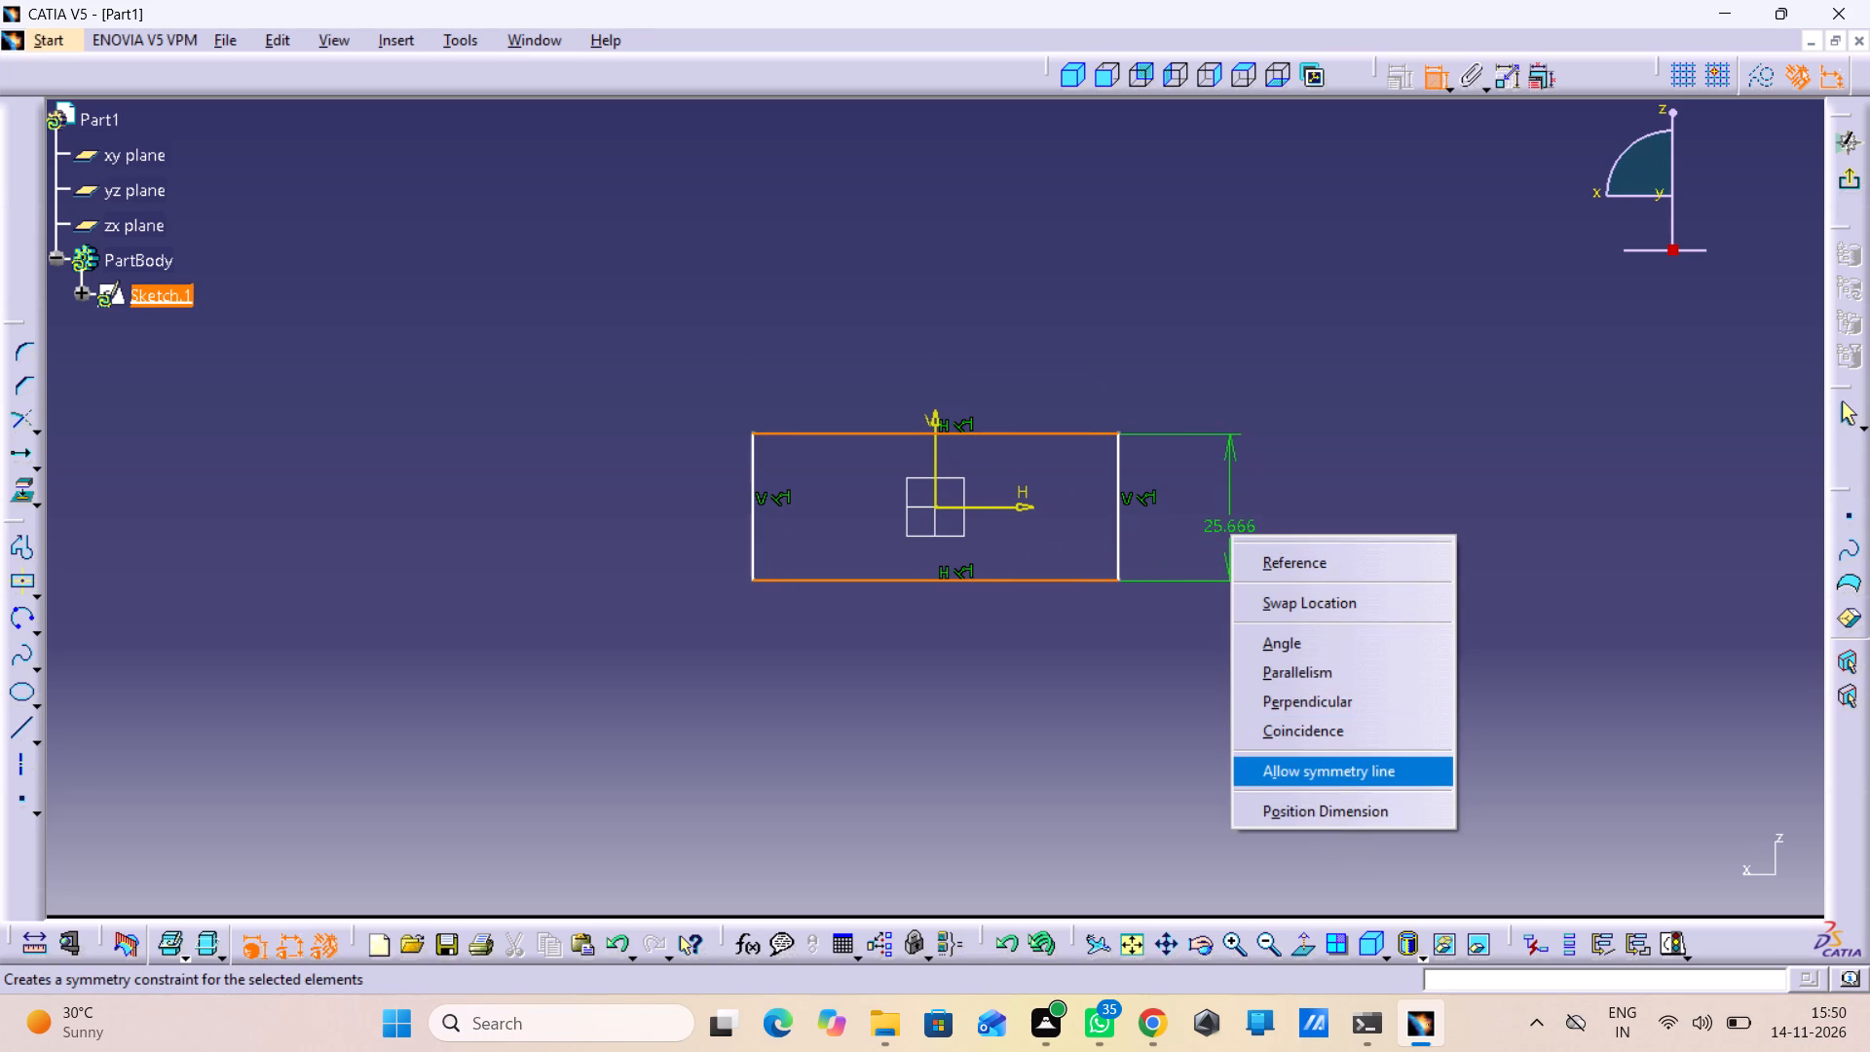
pyautogui.click(1289, 765)
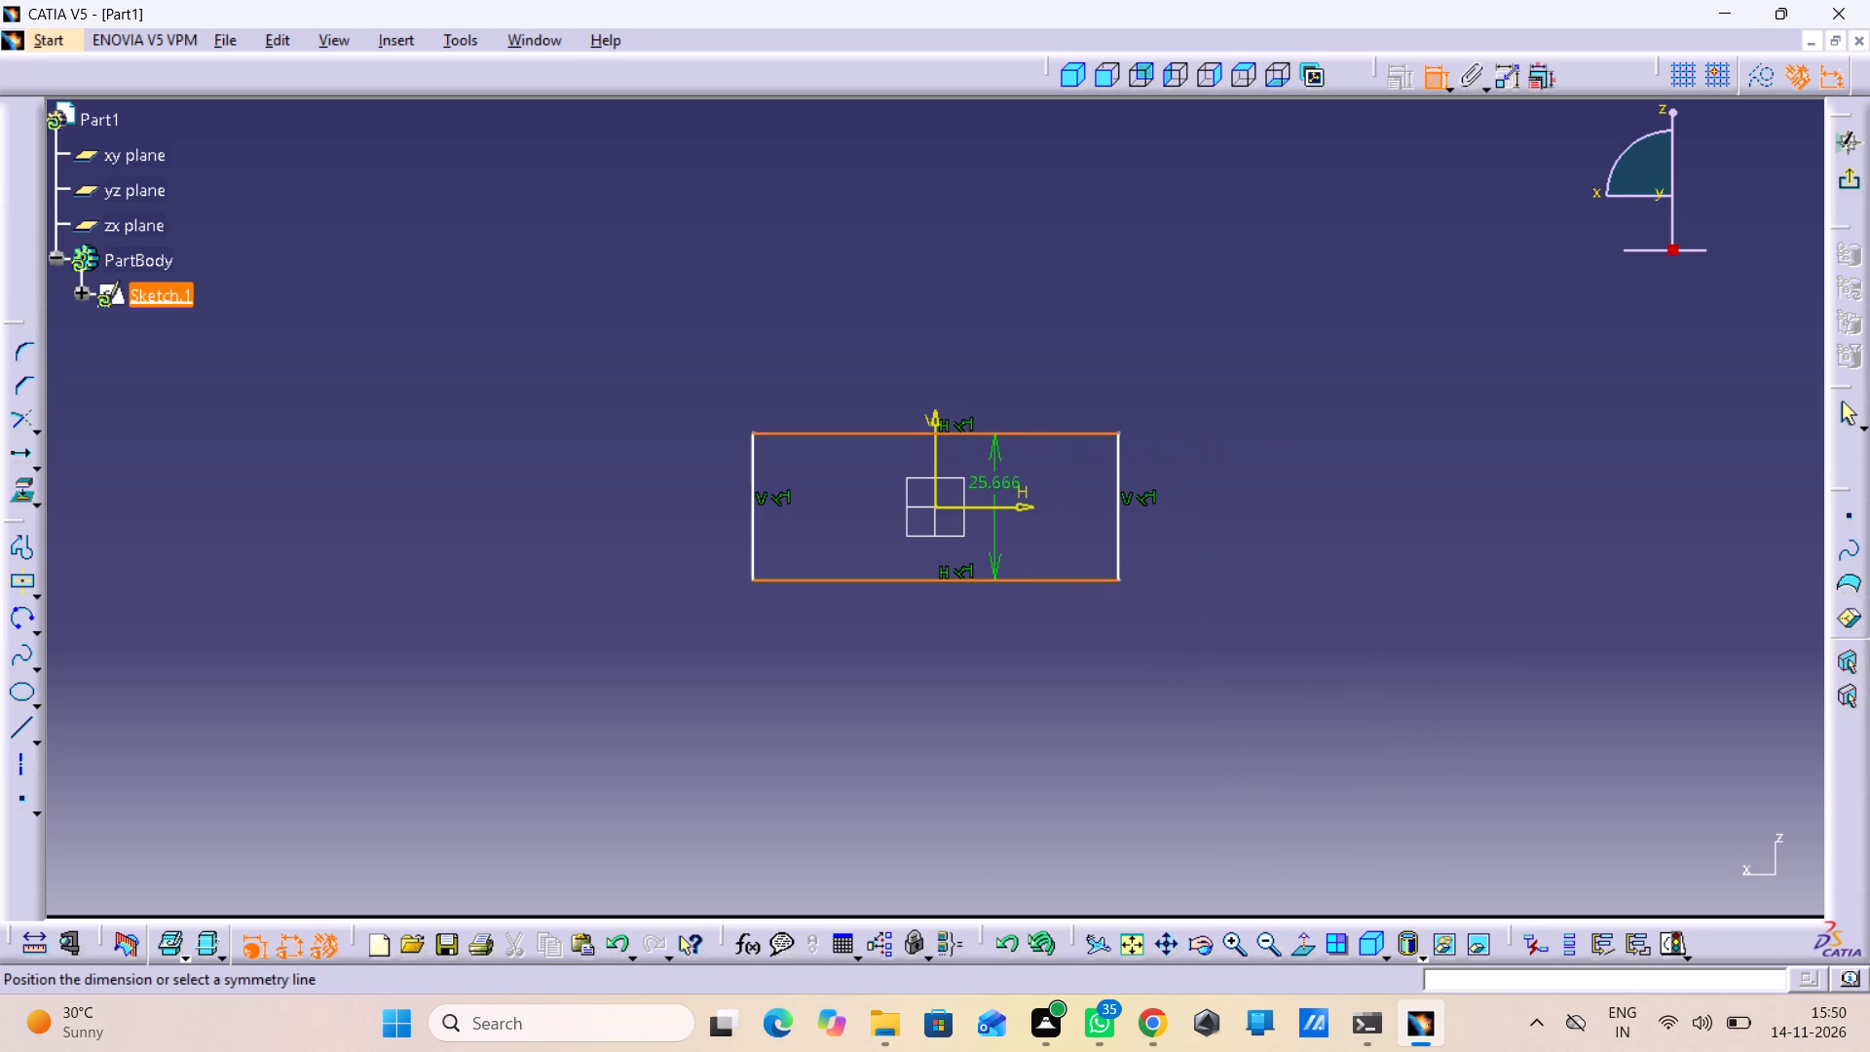
pyautogui.click(1026, 506)
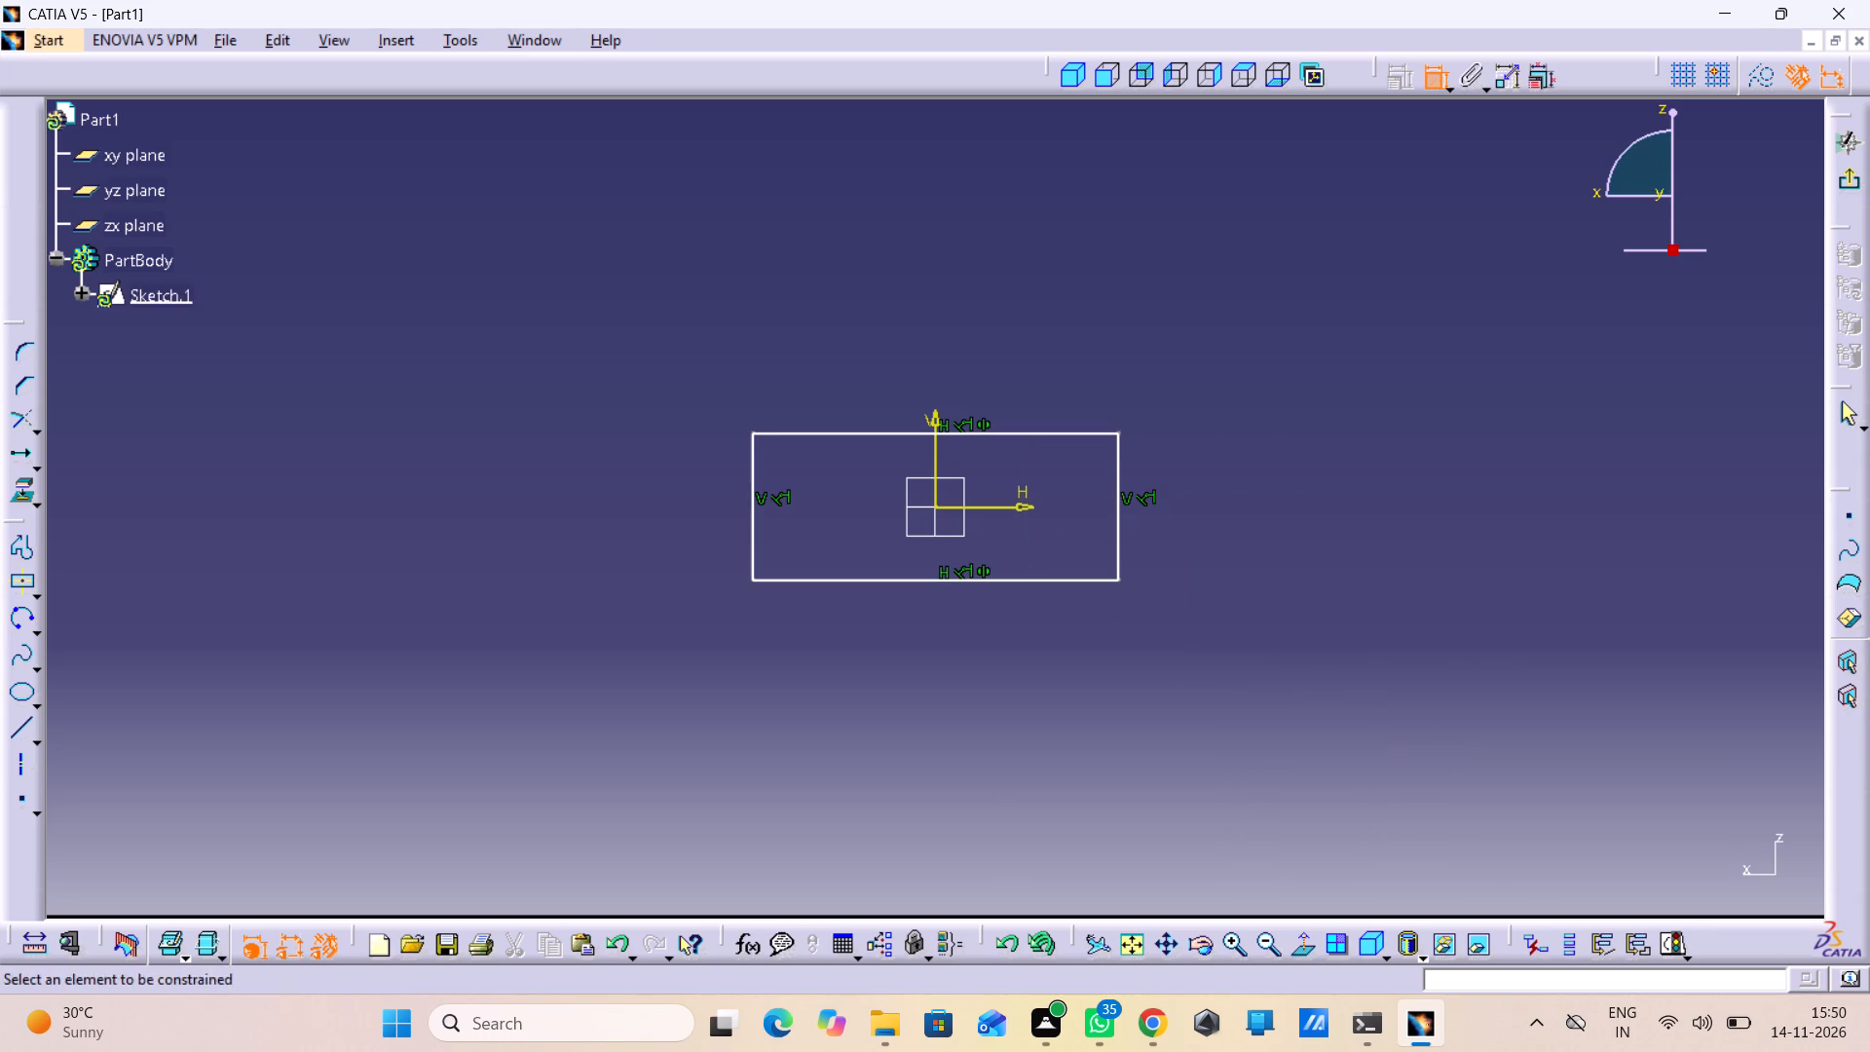
# Constrain the rectangle's two vertical edges symmetric about the vertical axis.
pyautogui.click(1121, 537)
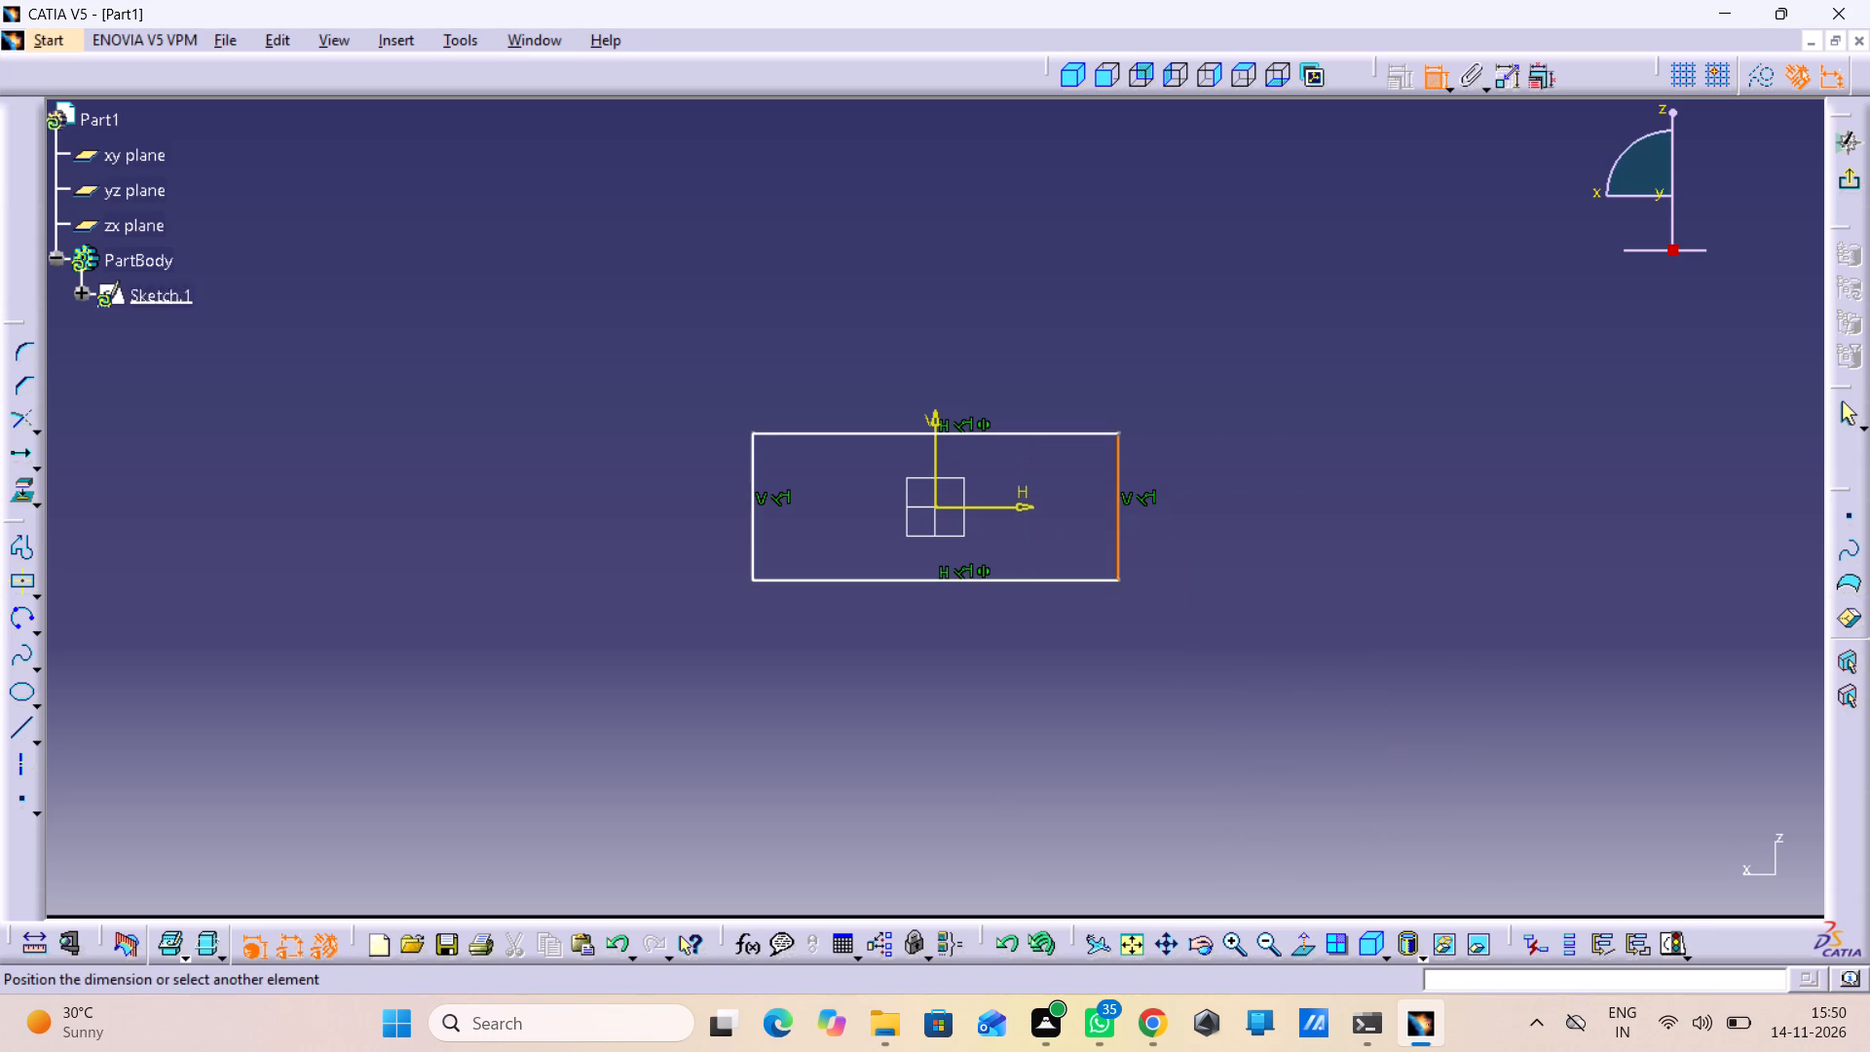
pyautogui.click(749, 528)
pyautogui.moveTo(1334, 523); pyautogui.dragTo(1333, 540, button='right')
pyautogui.click(1406, 765)
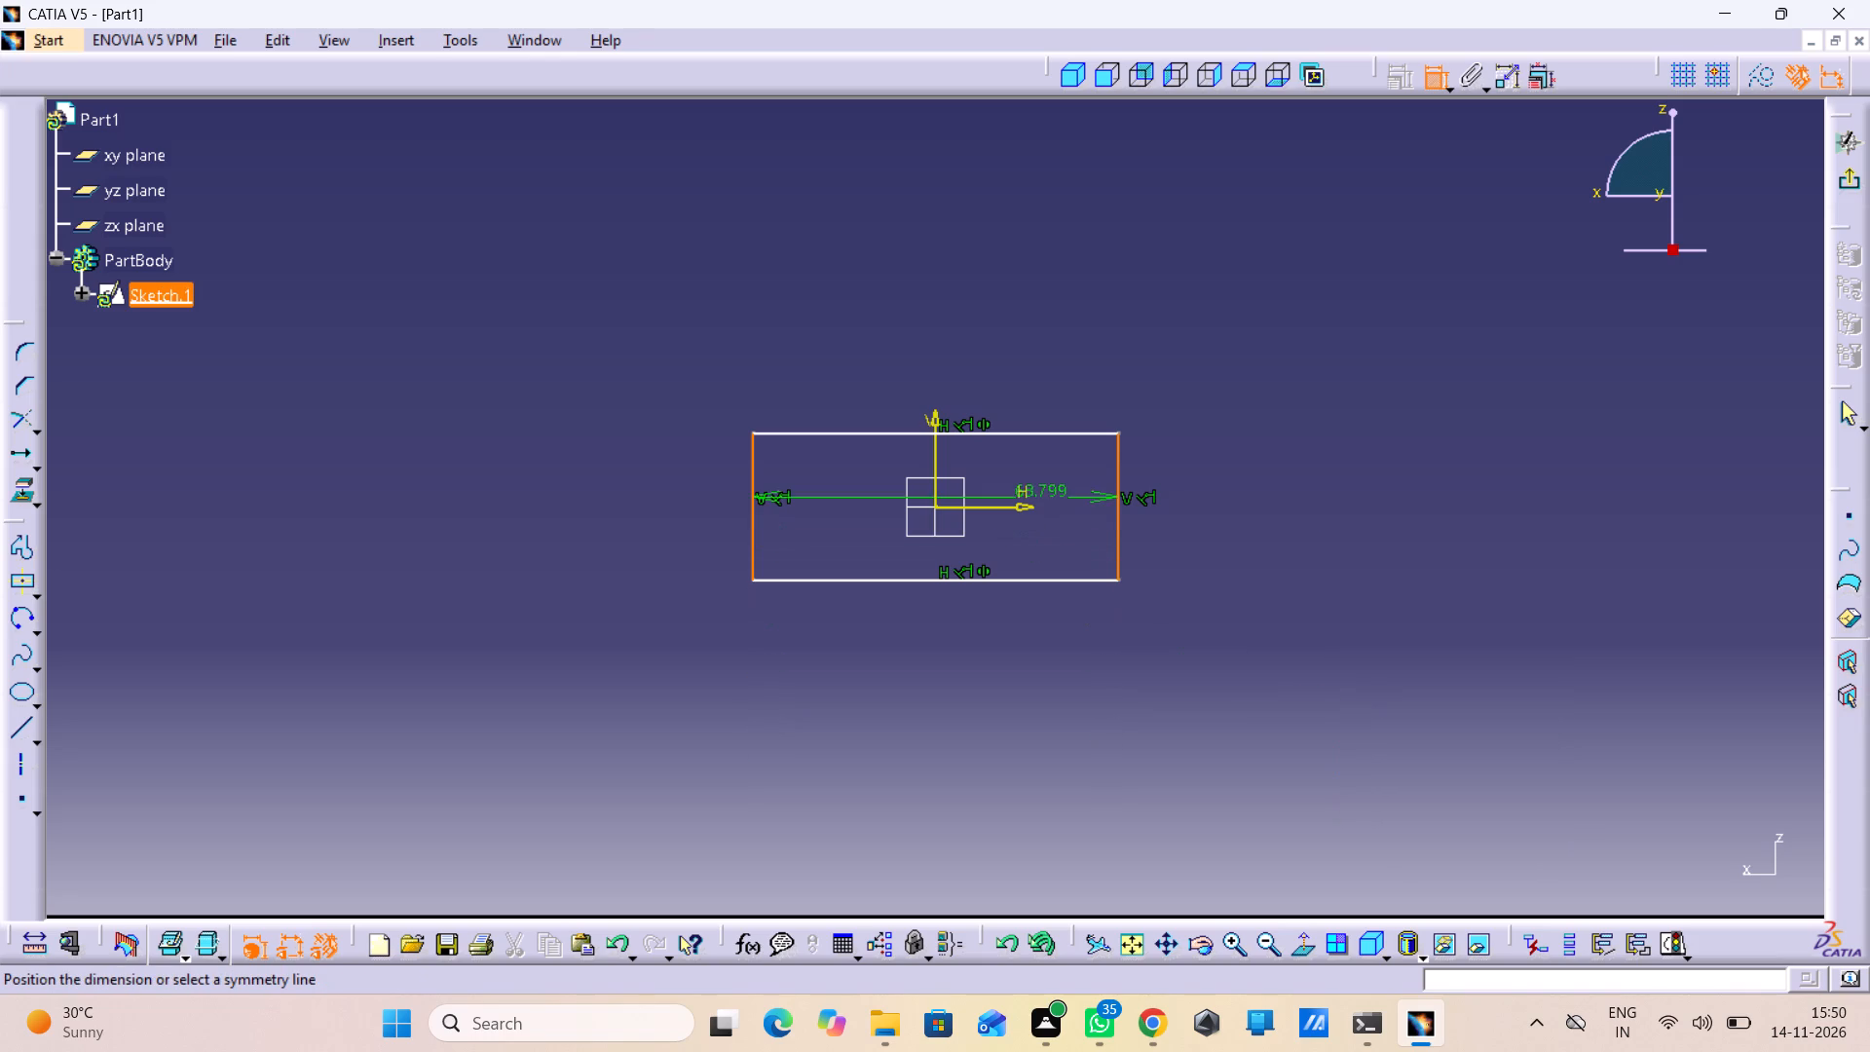
pyautogui.click(935, 446)
# Dimension the rectangle's width above its top edge and set it to 36.5 mm.
pyautogui.moveTo(962, 432); pyautogui.dragTo(972, 419)
pyautogui.click(889, 362)
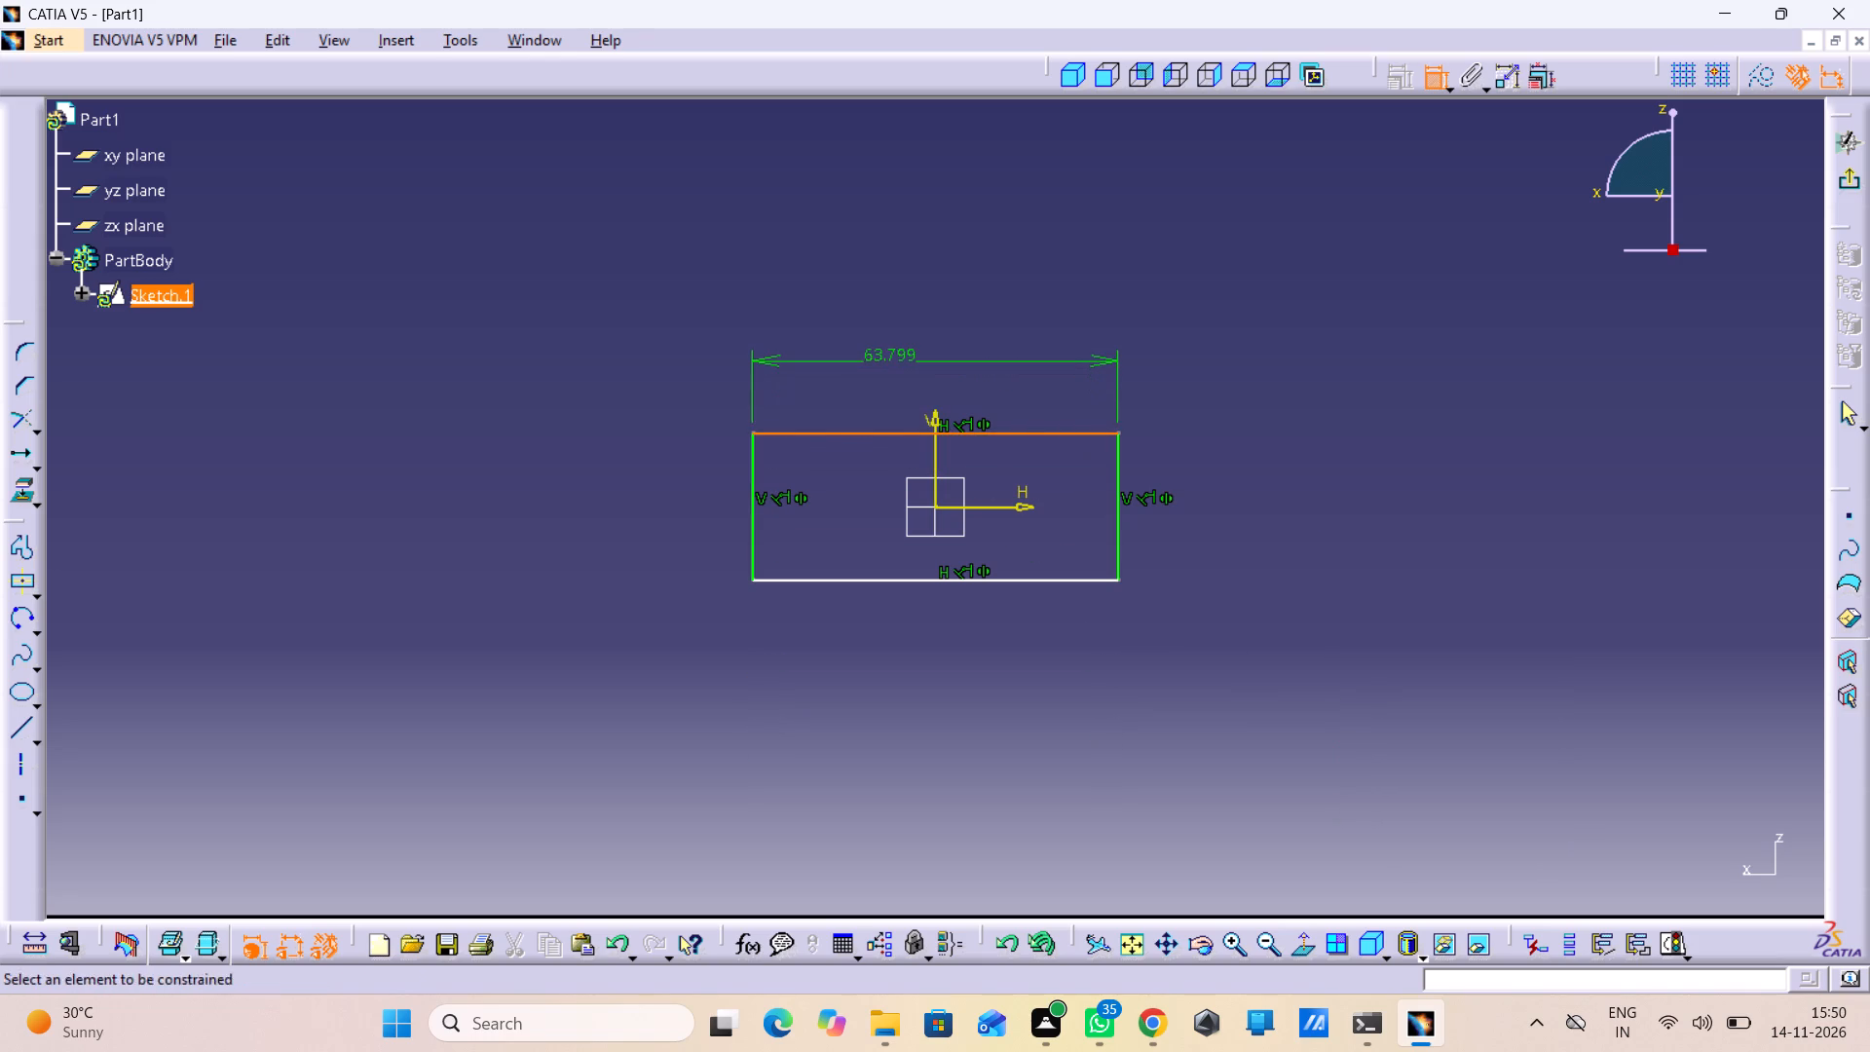
pyautogui.click(892, 354)
pyautogui.doubleClick(892, 354)
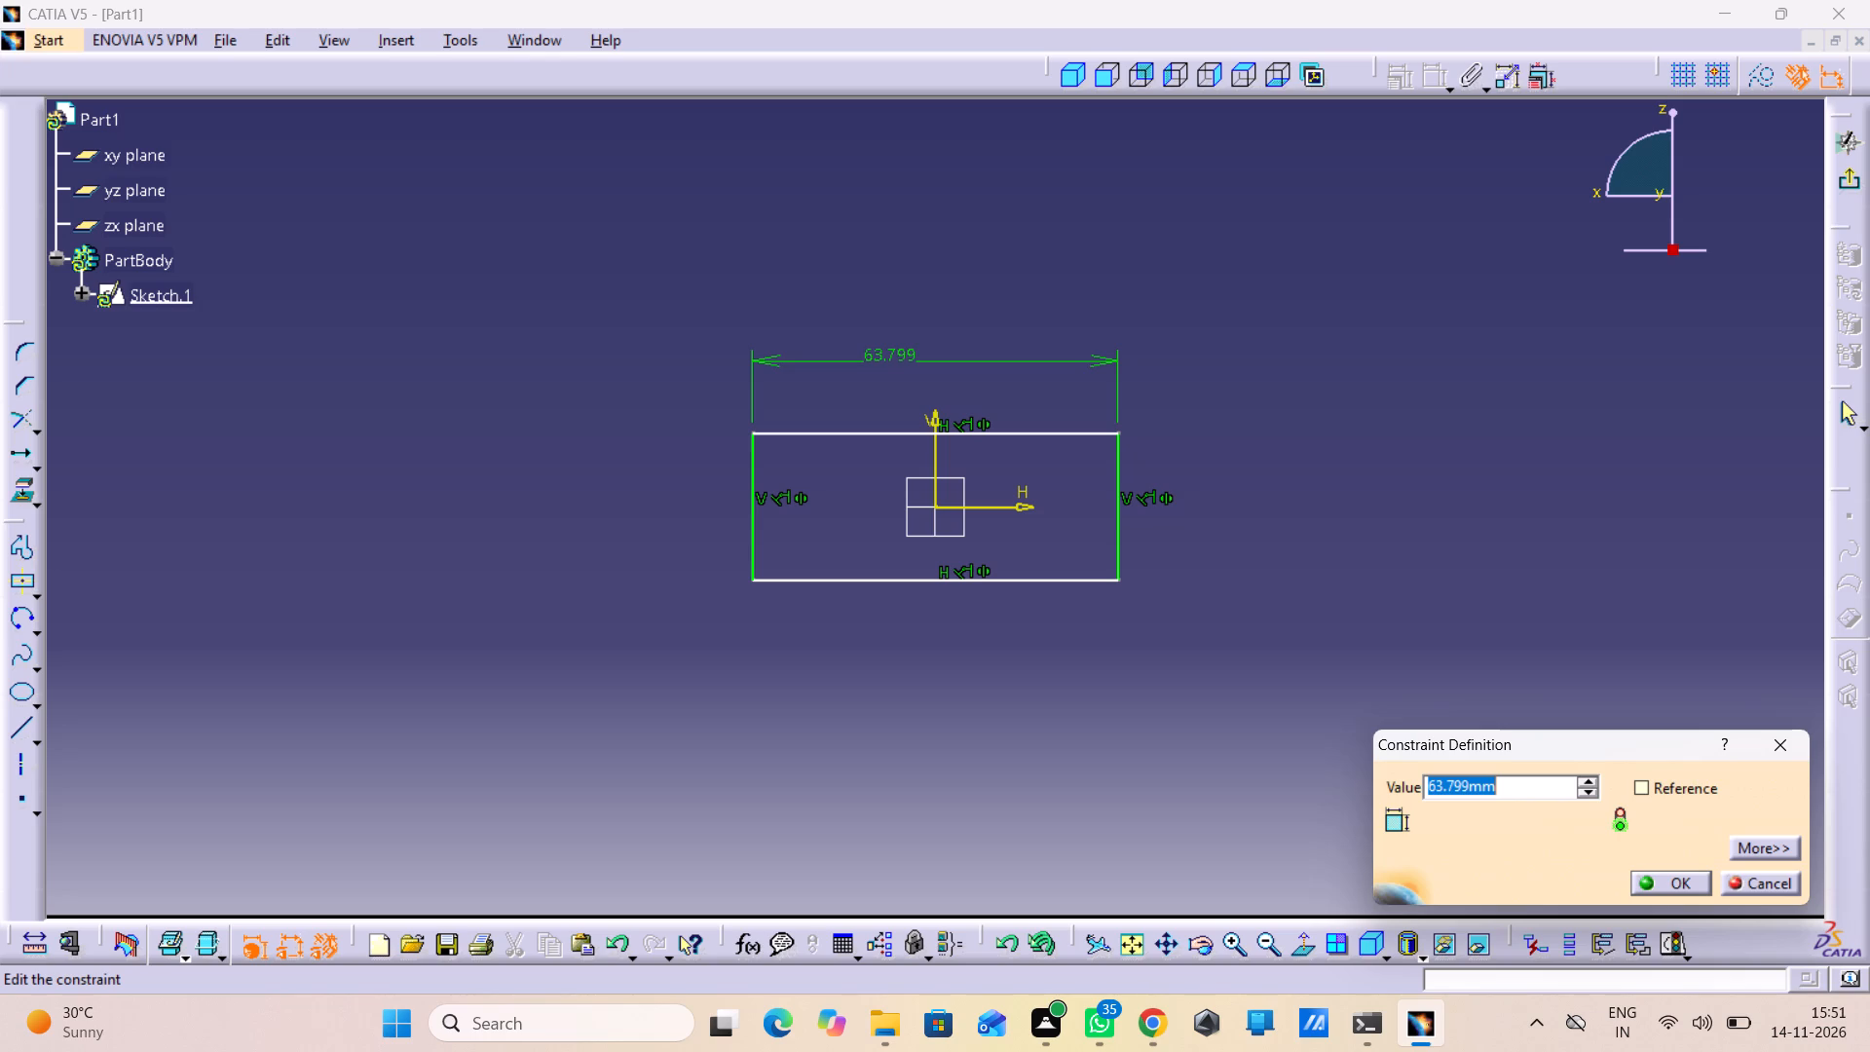
pyautogui.write('36.5')
pyautogui.press('Return')
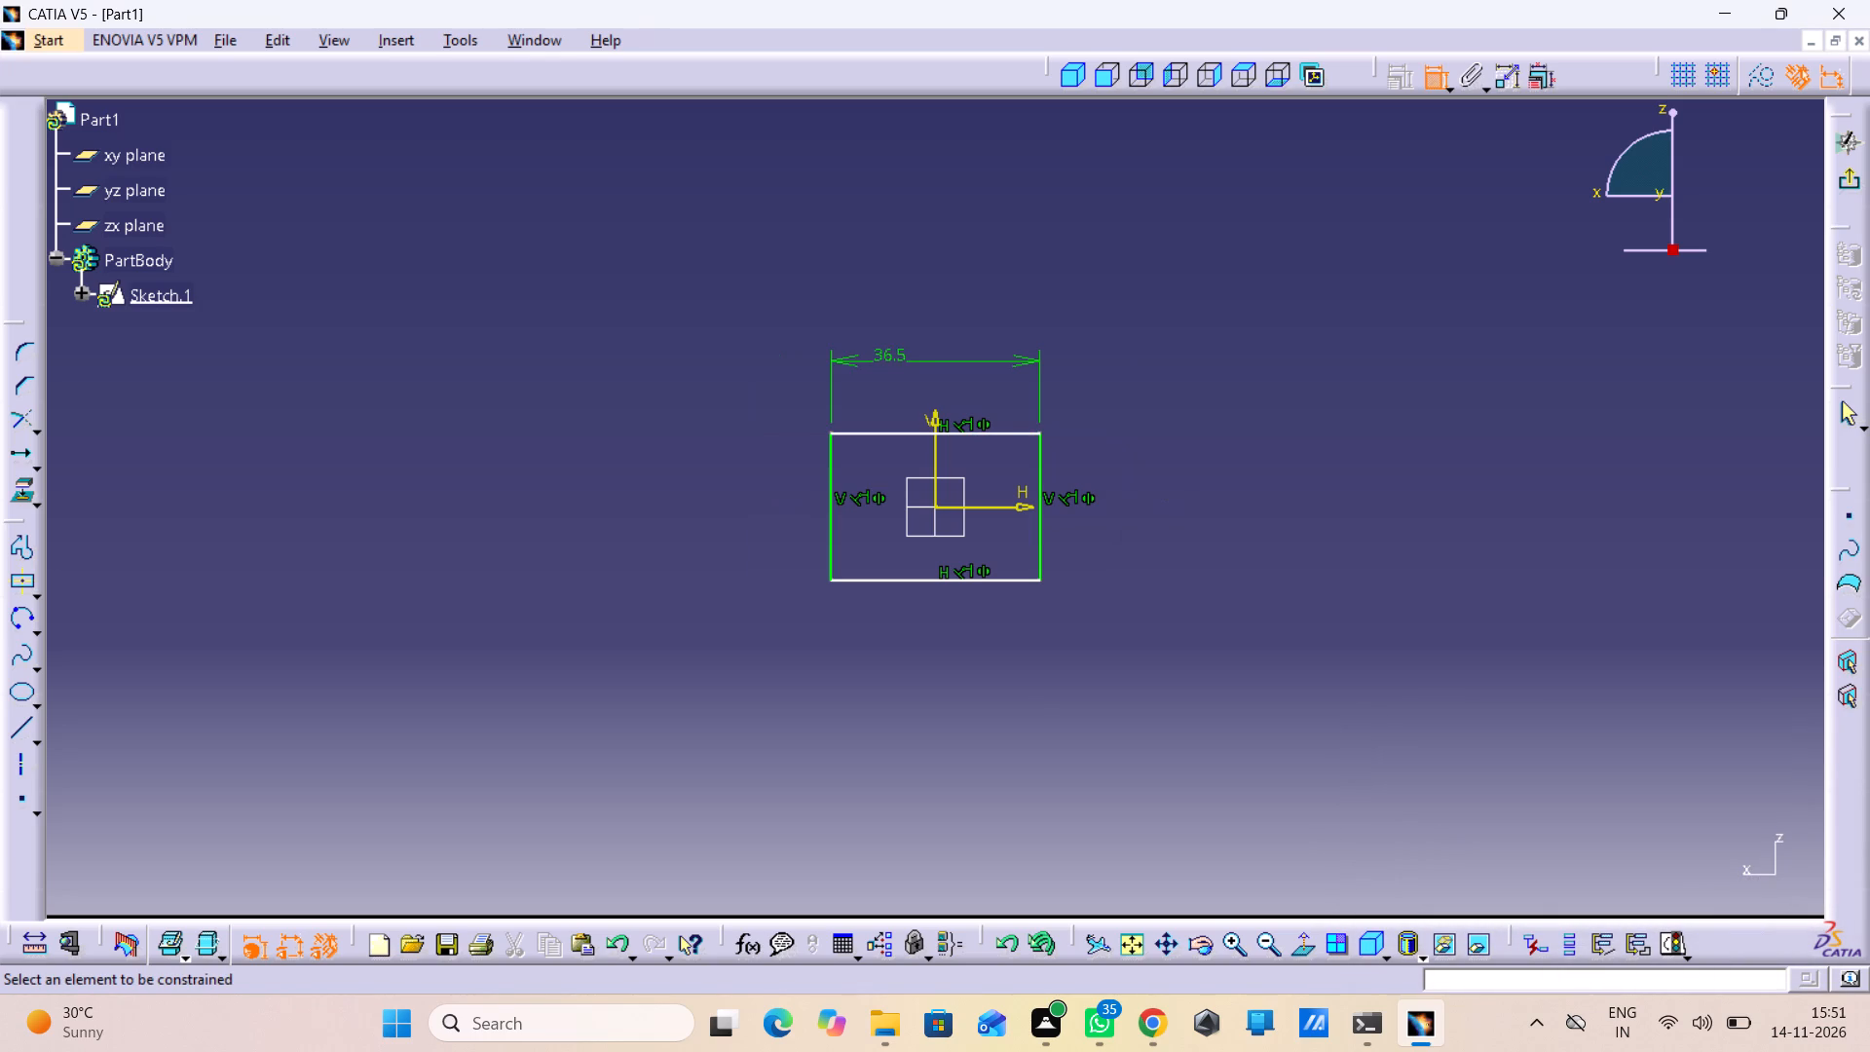
# Dimension the rectangle's height, set it to 23 mm, and exit the sketch.
pyautogui.click(1041, 536)
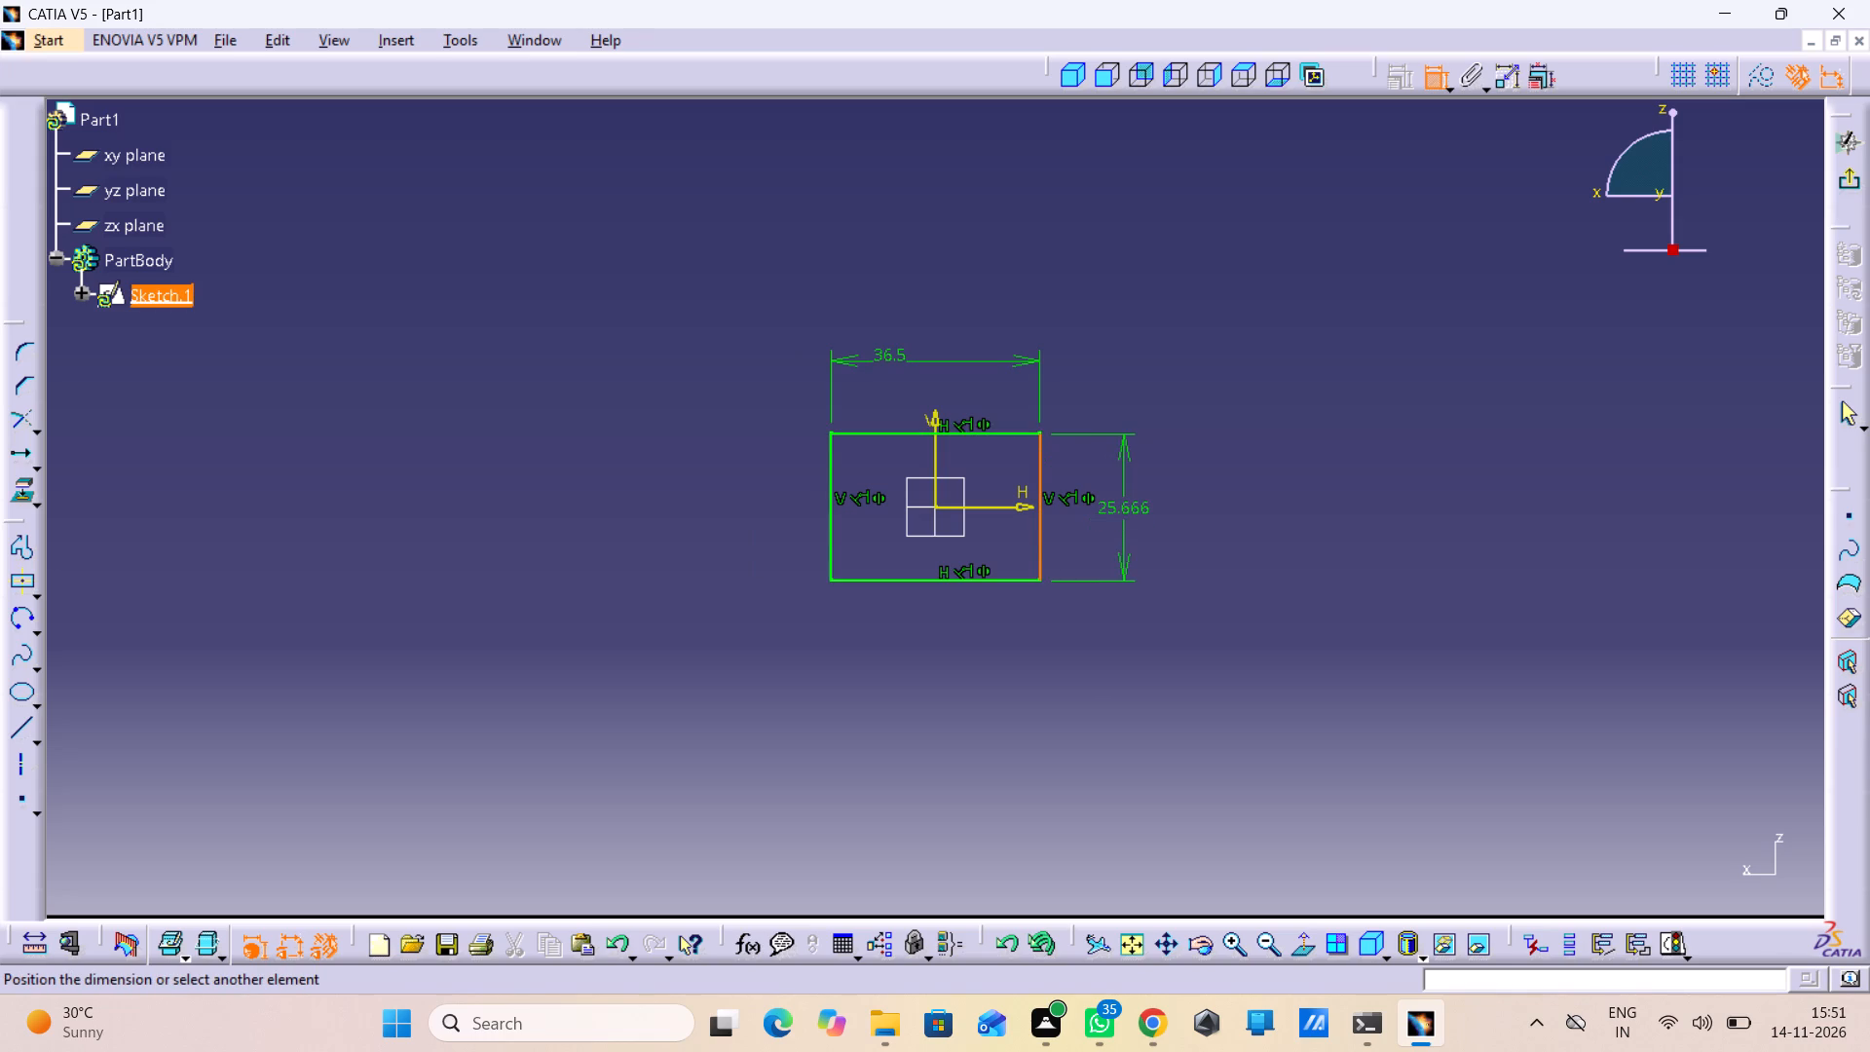
pyautogui.click(1123, 515)
pyautogui.doubleClick(1120, 508)
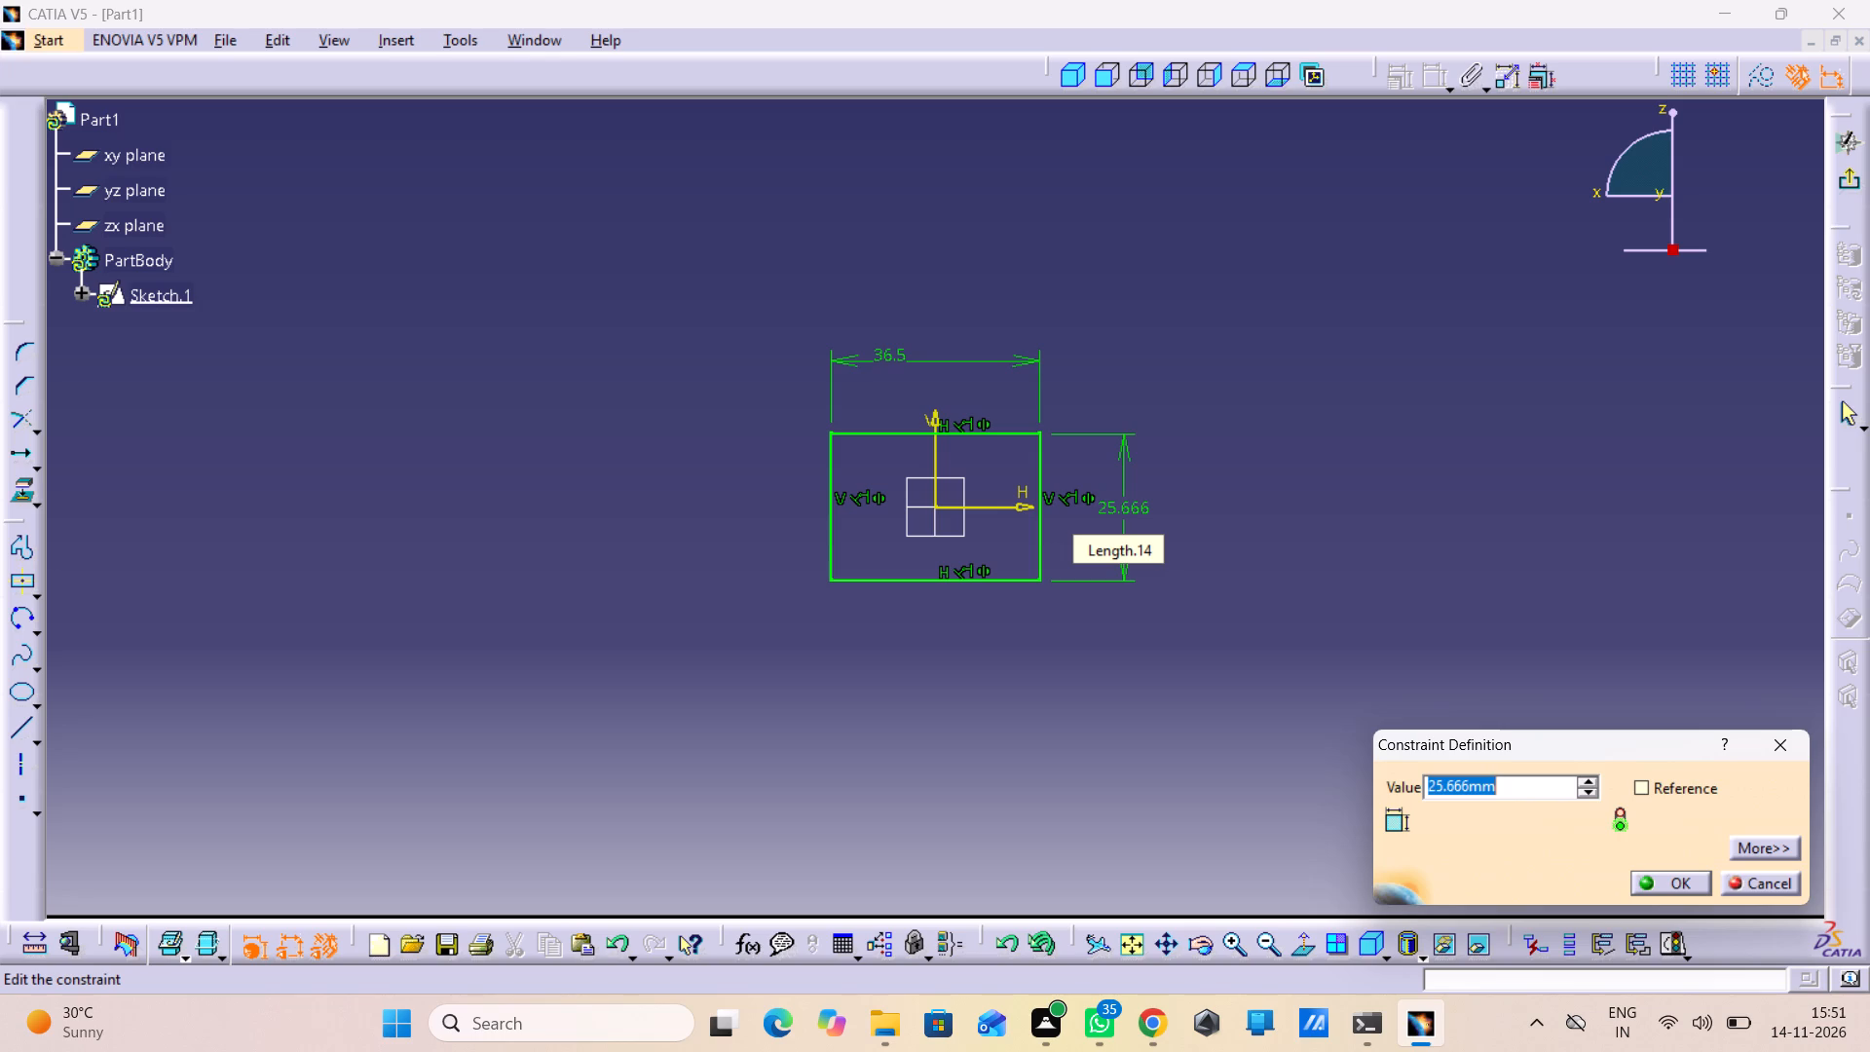
pyautogui.write('23')
pyautogui.press('Return')
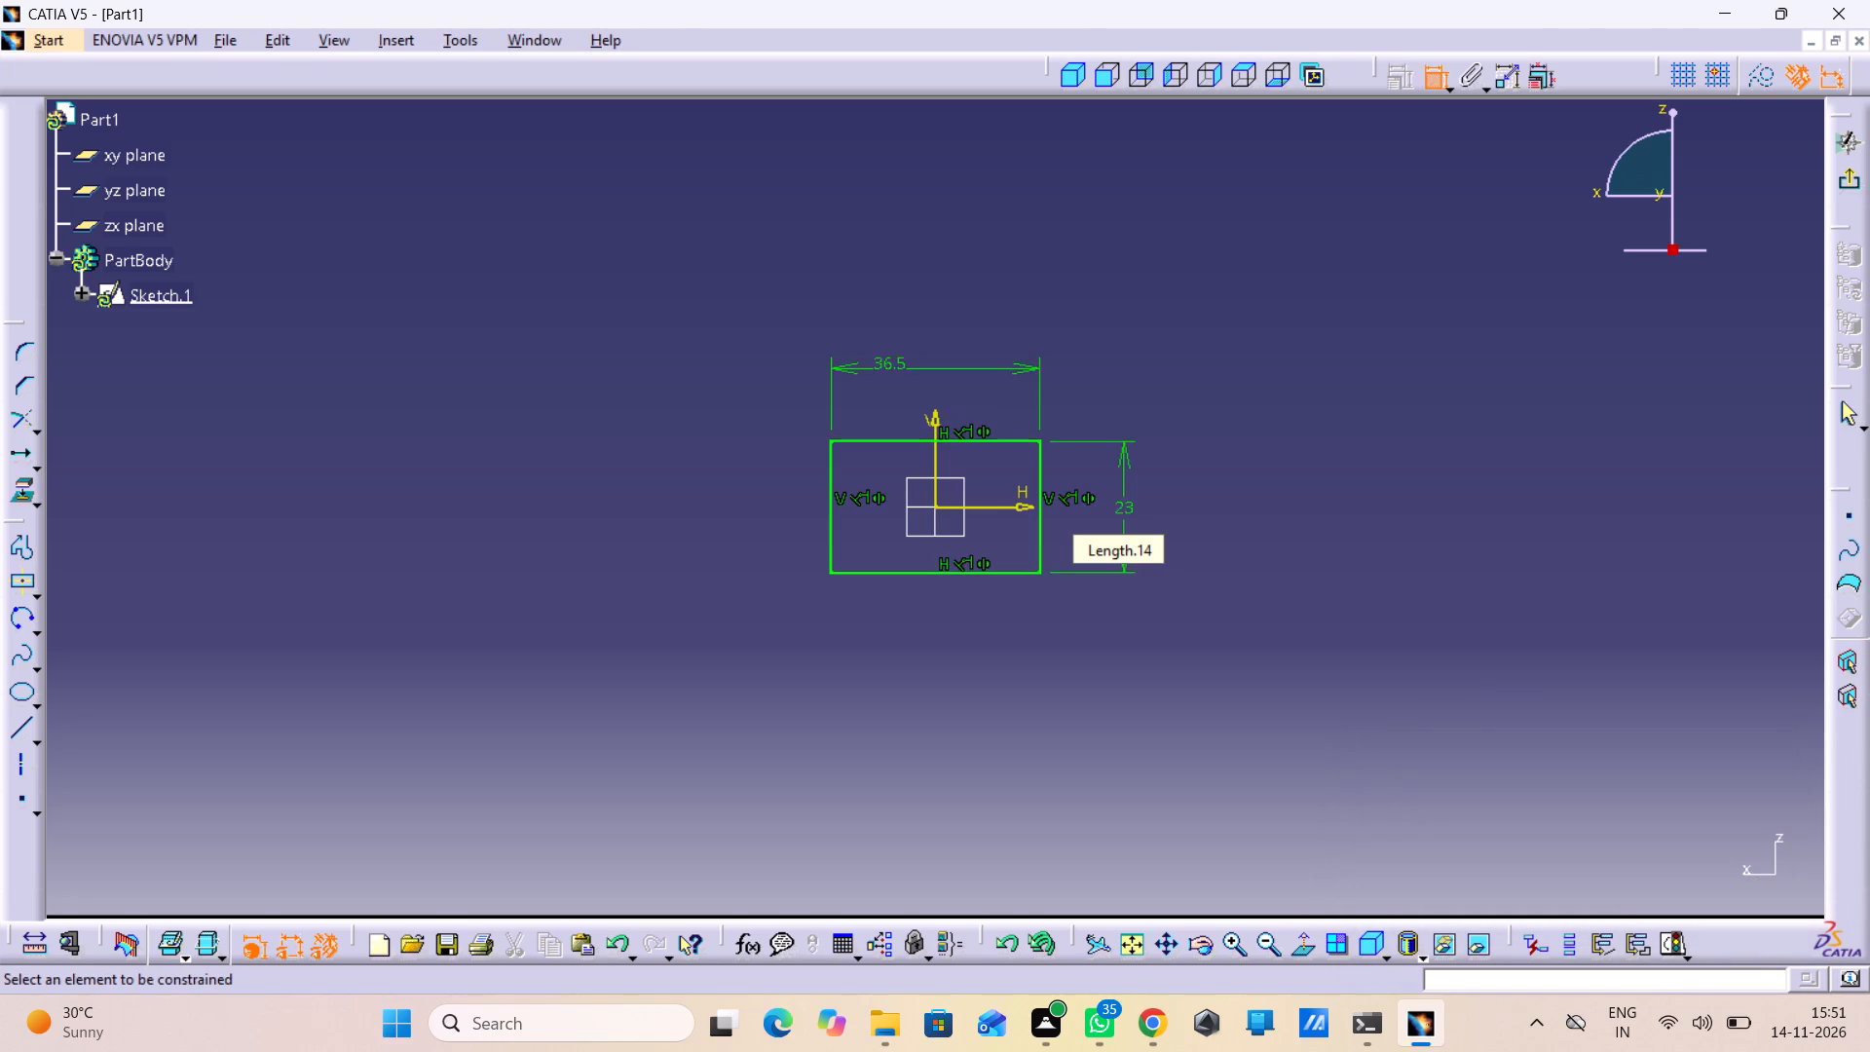
pyautogui.click(1851, 187)
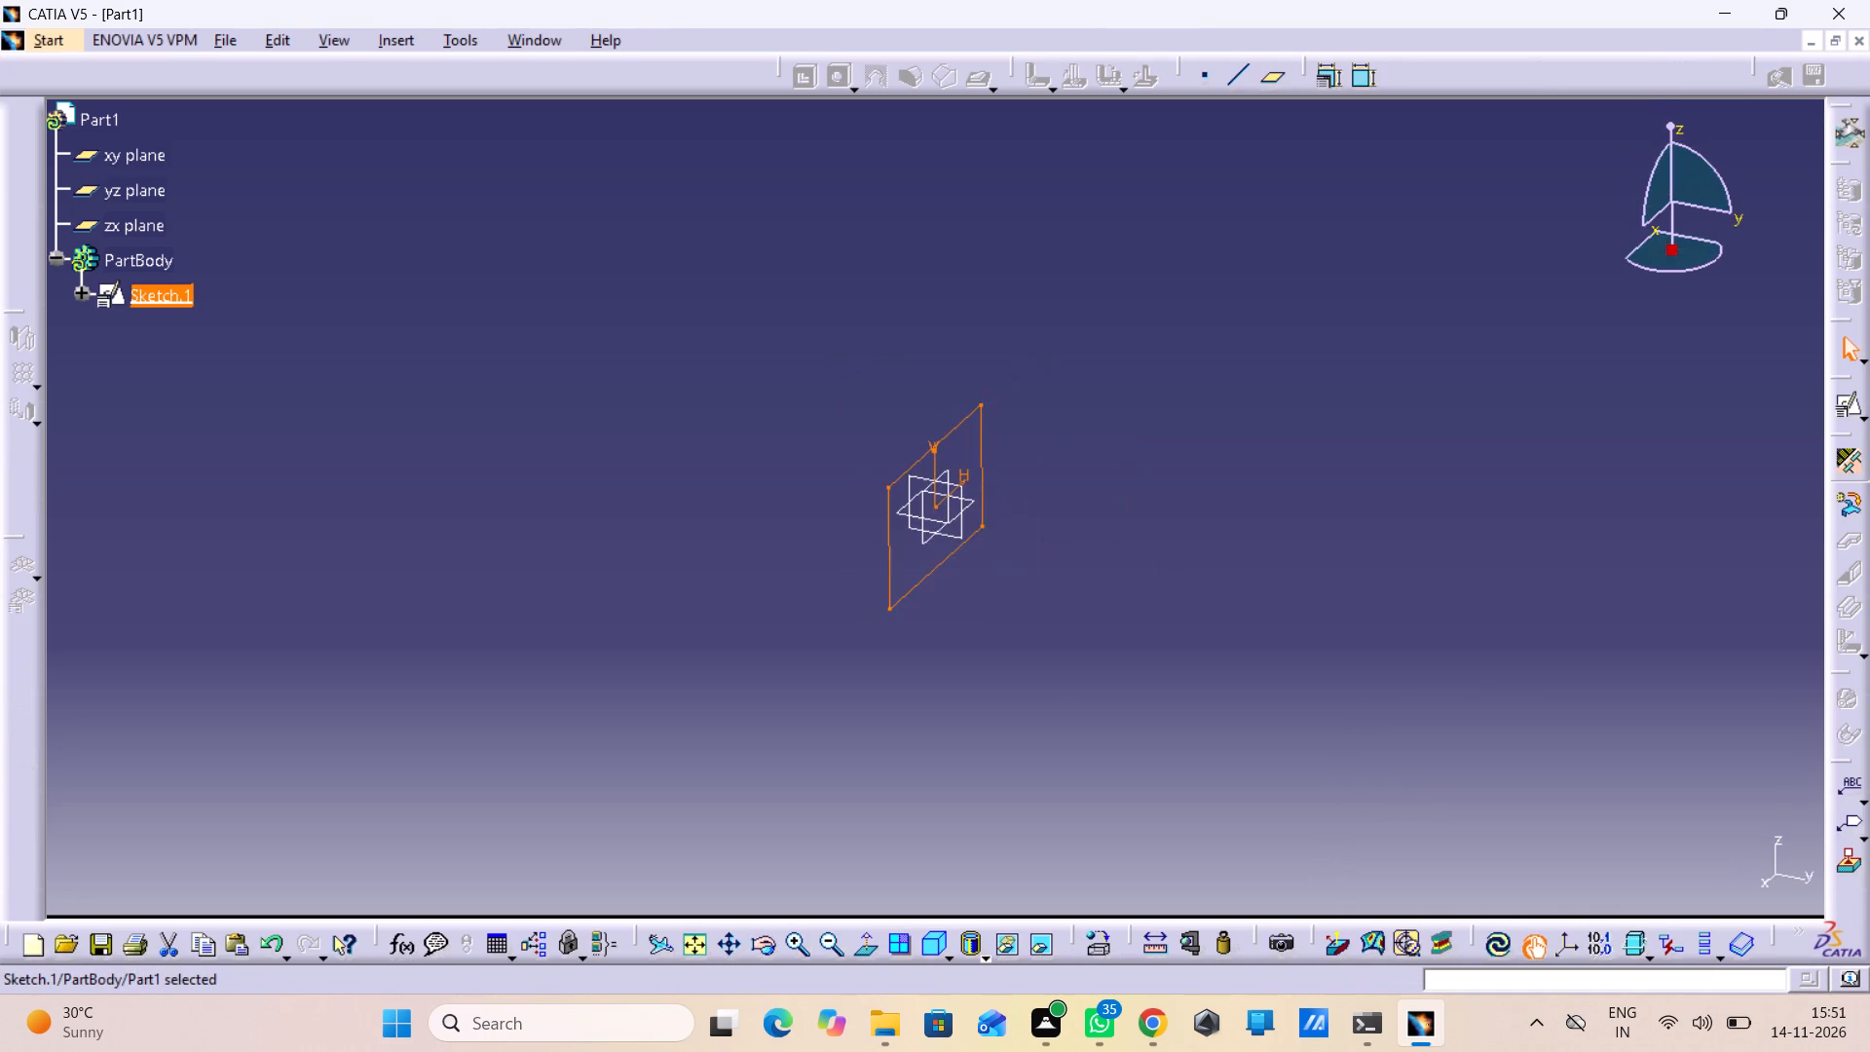
# Create the part's sheet metal parameters, accepting the offered values.
pyautogui.click(1863, 471)
pyautogui.click(1655, 874)
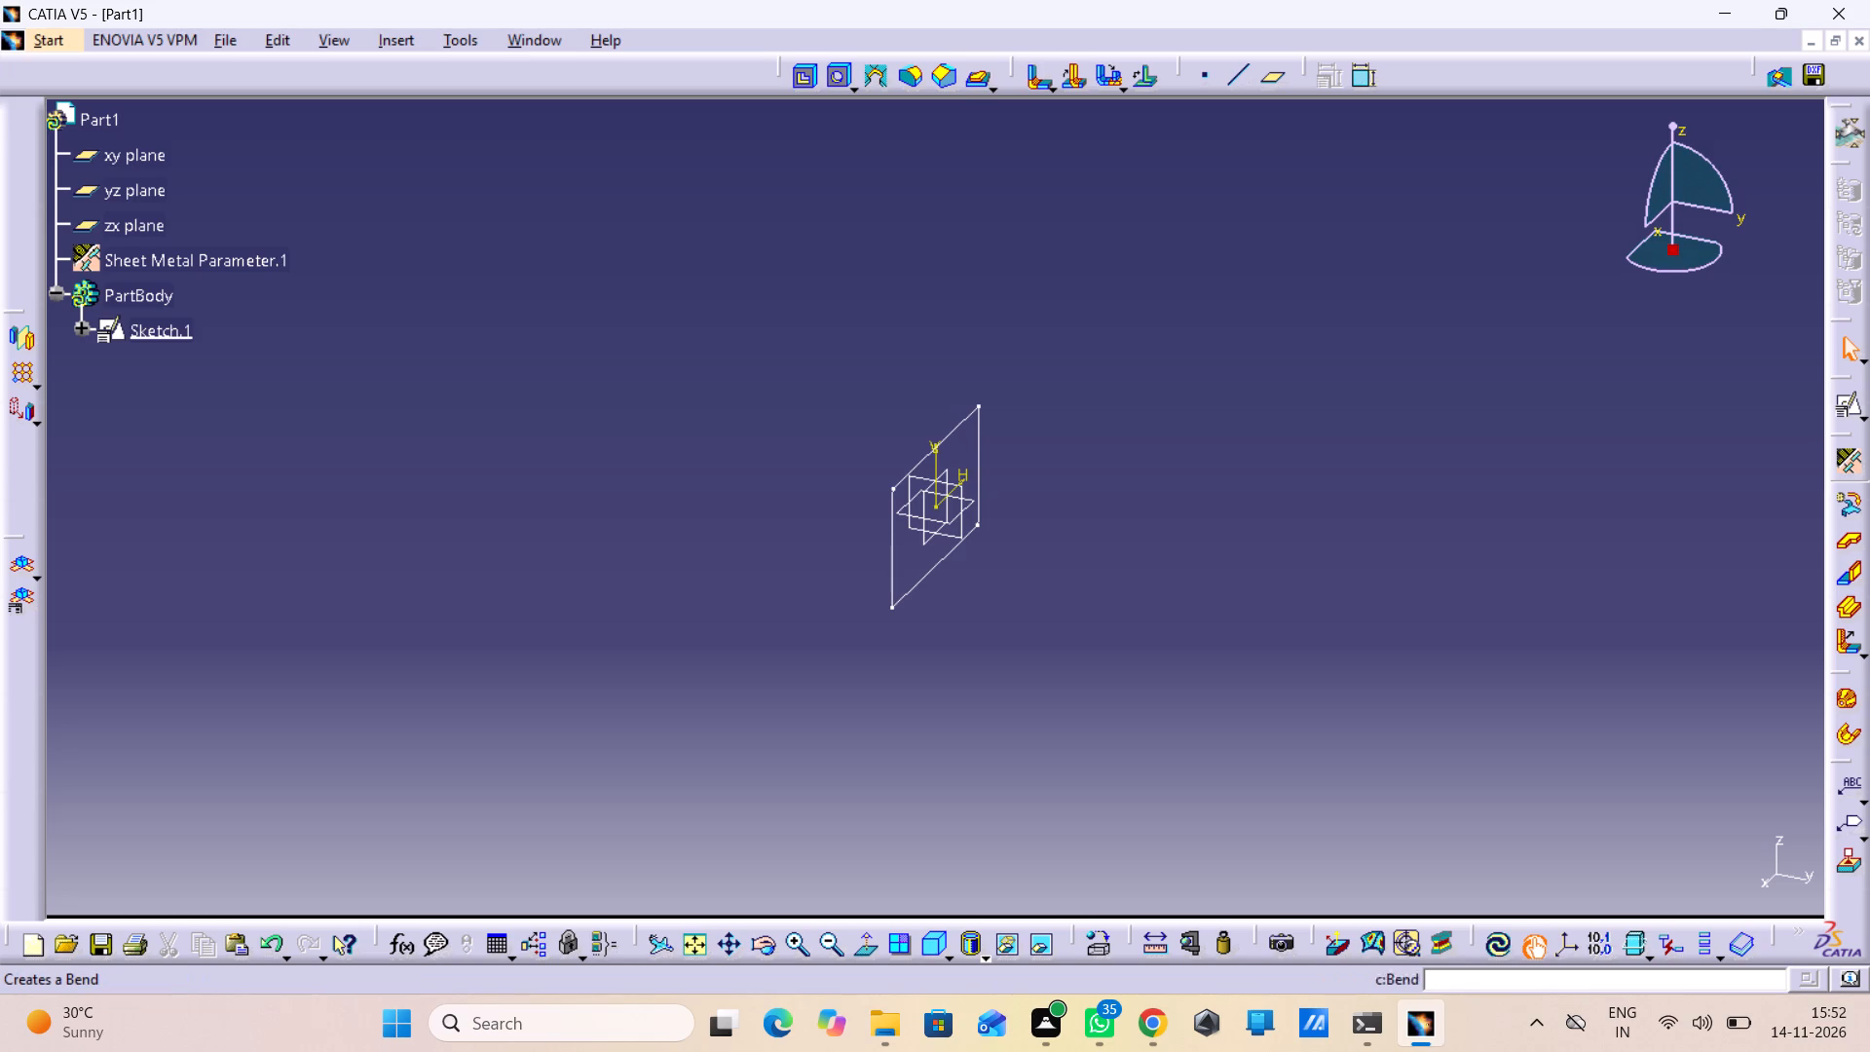
# Detach the Stamping toolset and leave it floating over the model area.
pyautogui.click(993, 93)
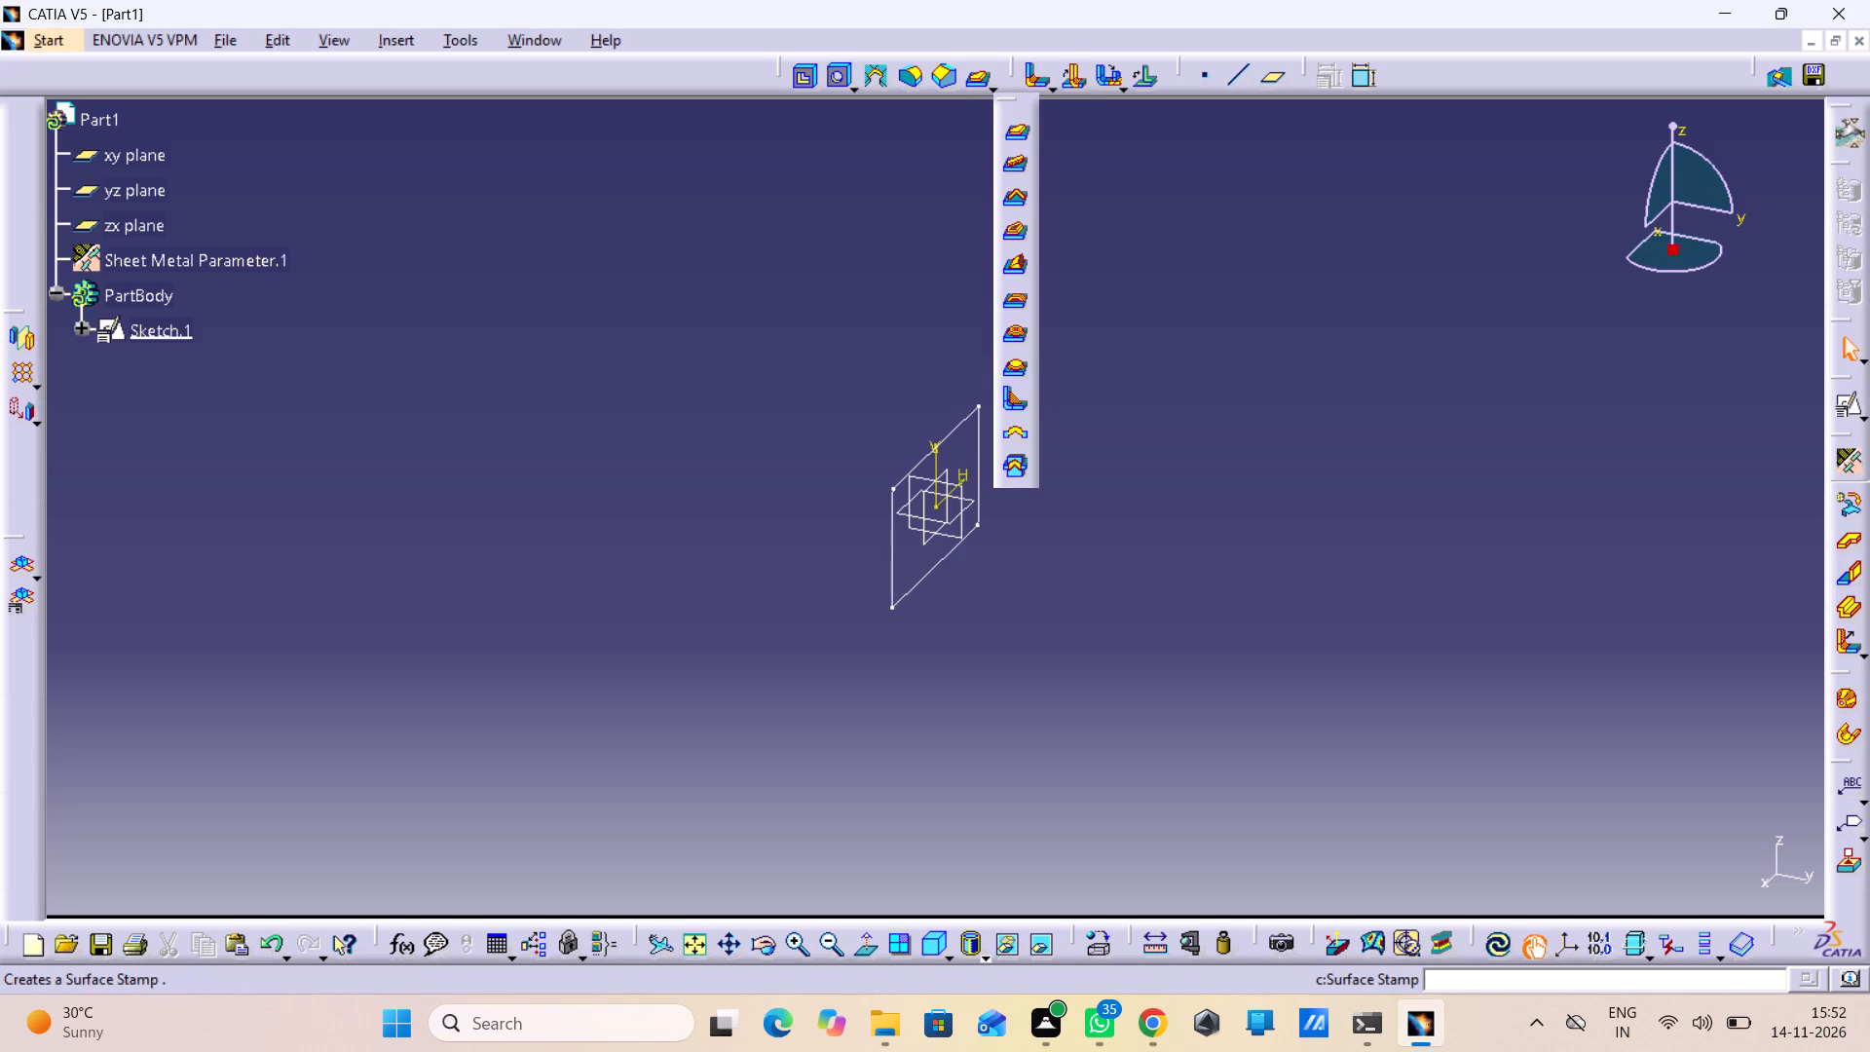
pyautogui.moveTo(990, 84); pyautogui.dragTo(965, 129)
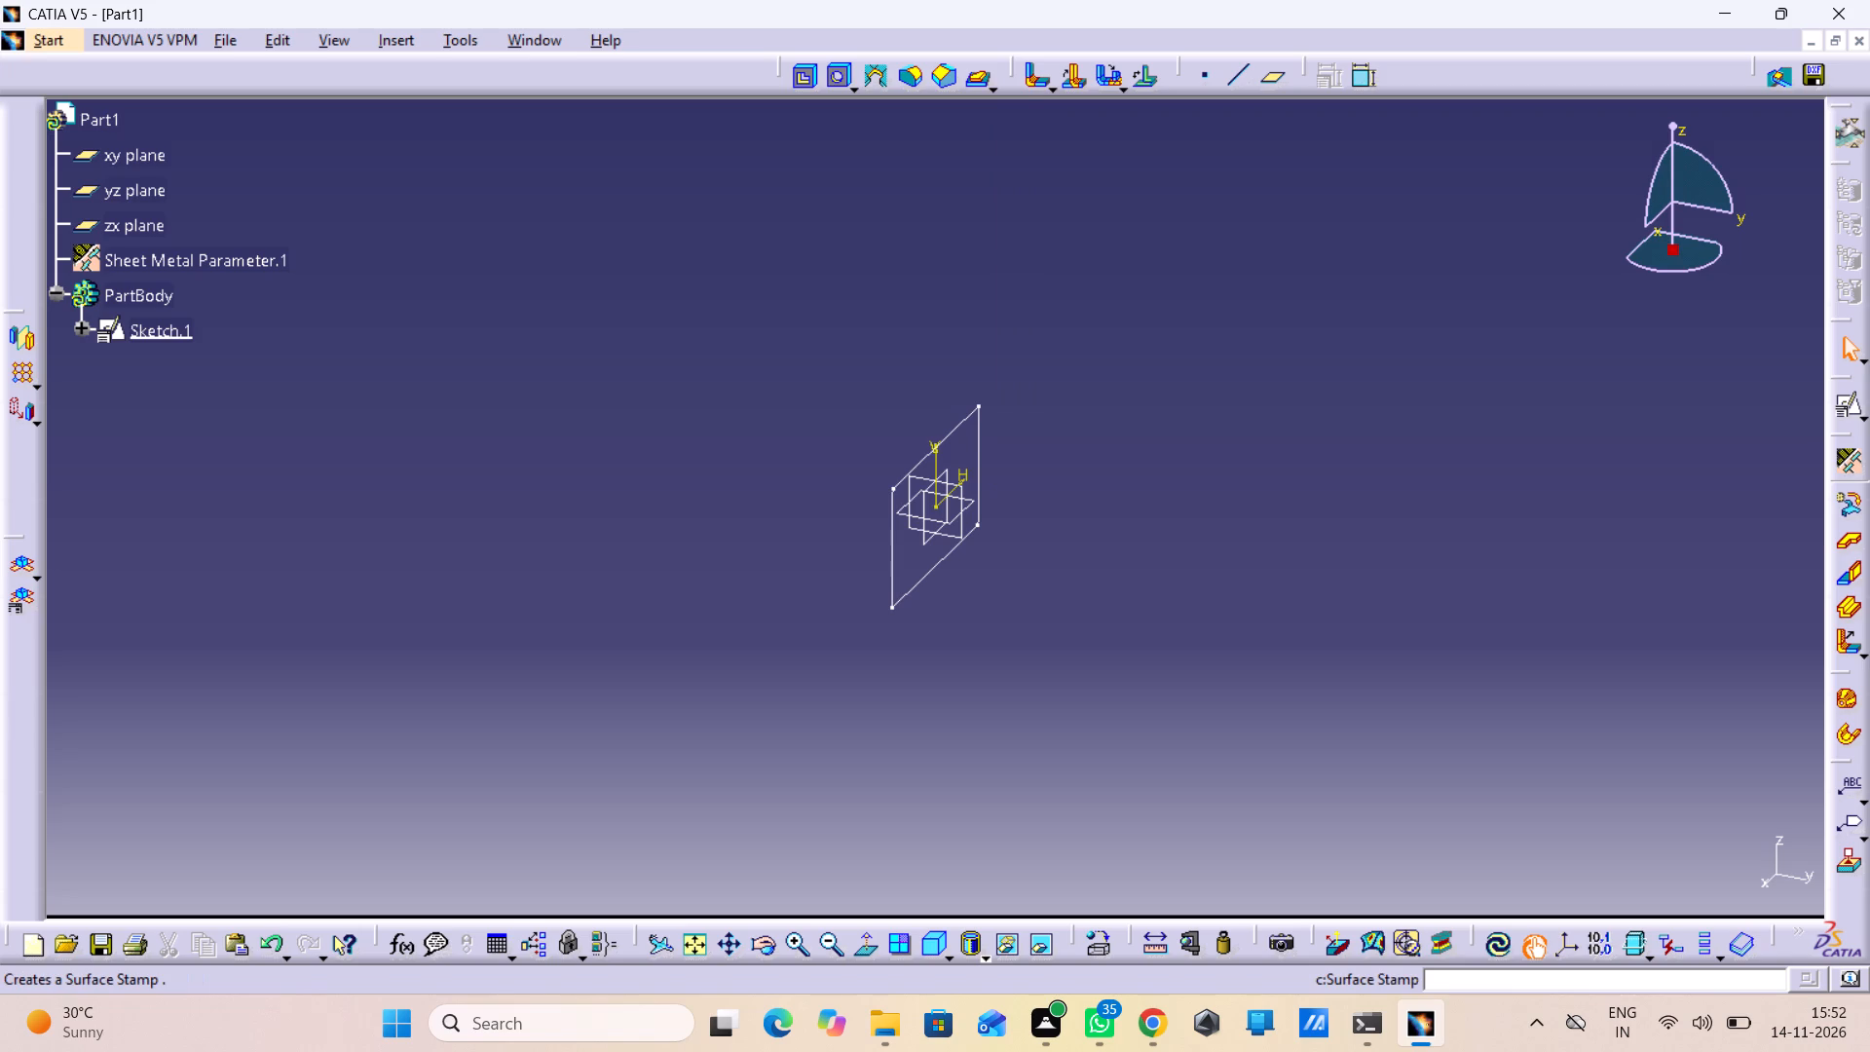
pyautogui.click(990, 87)
pyautogui.moveTo(1003, 98); pyautogui.dragTo(857, 179)
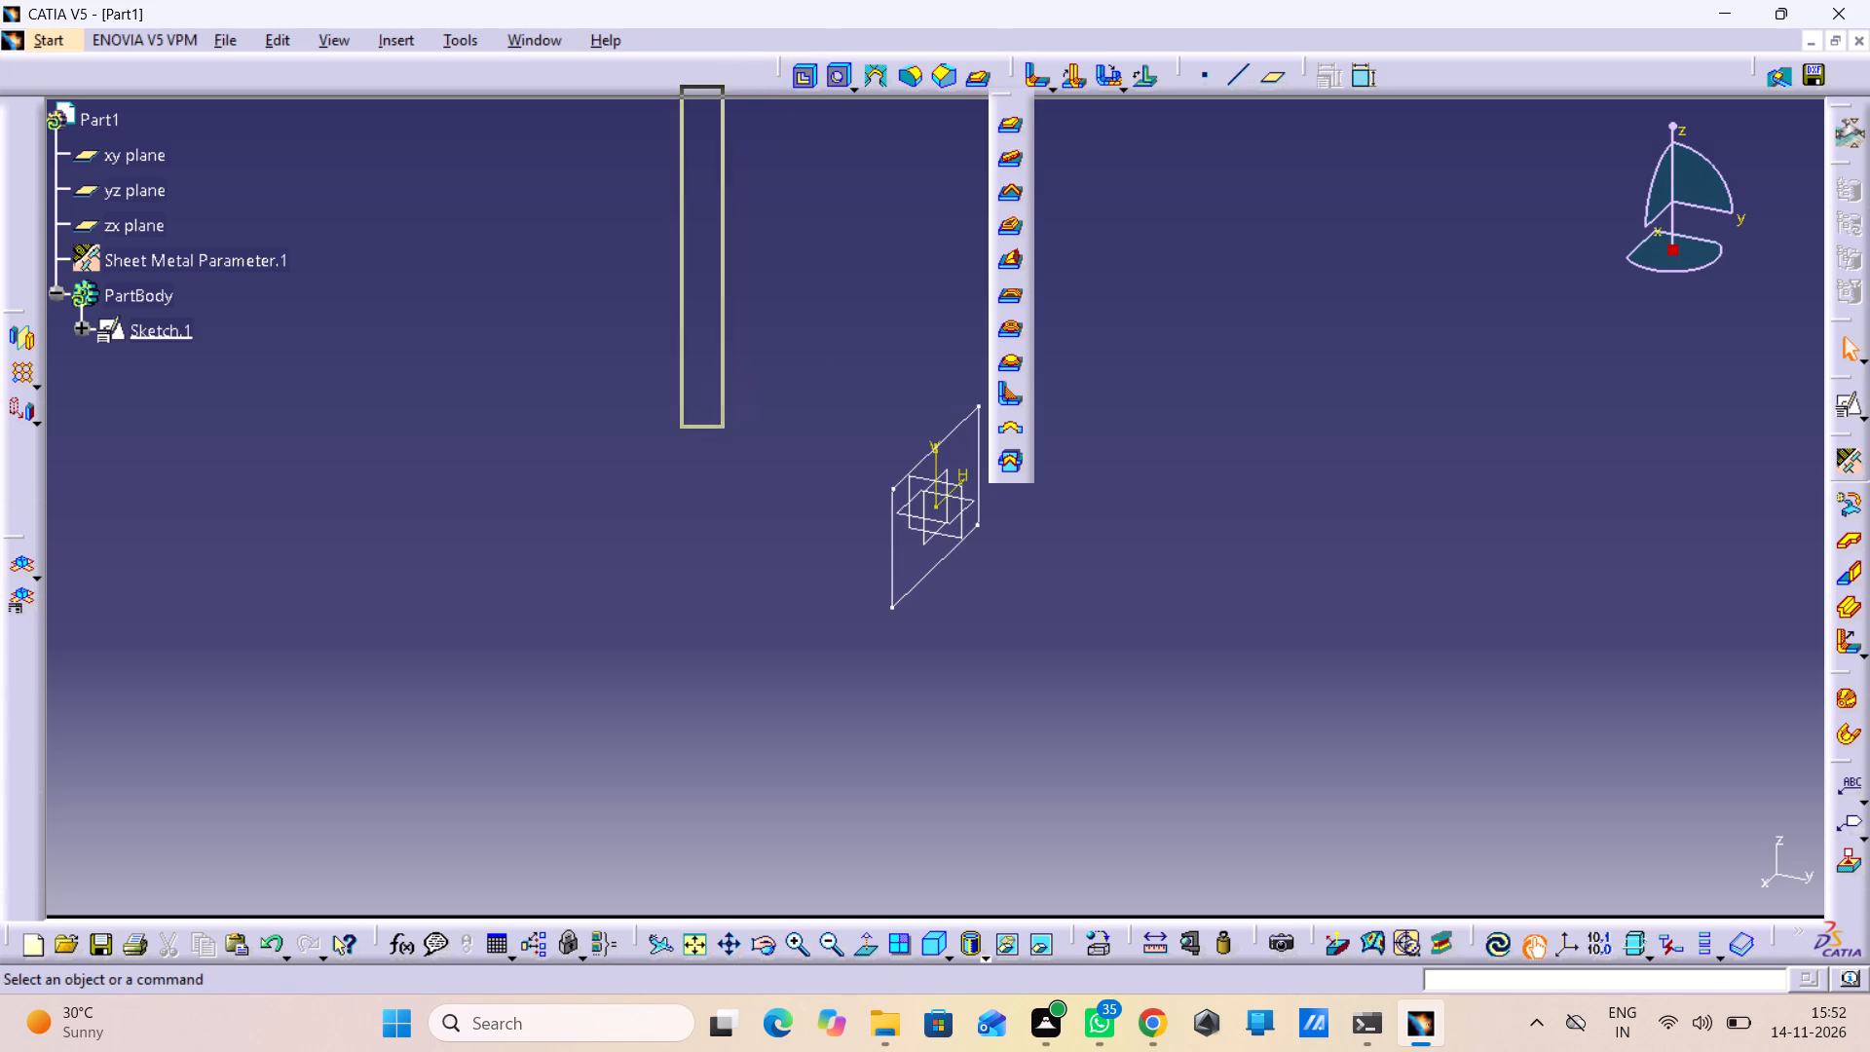
pyautogui.moveTo(857, 179); pyautogui.dragTo(4, 668)
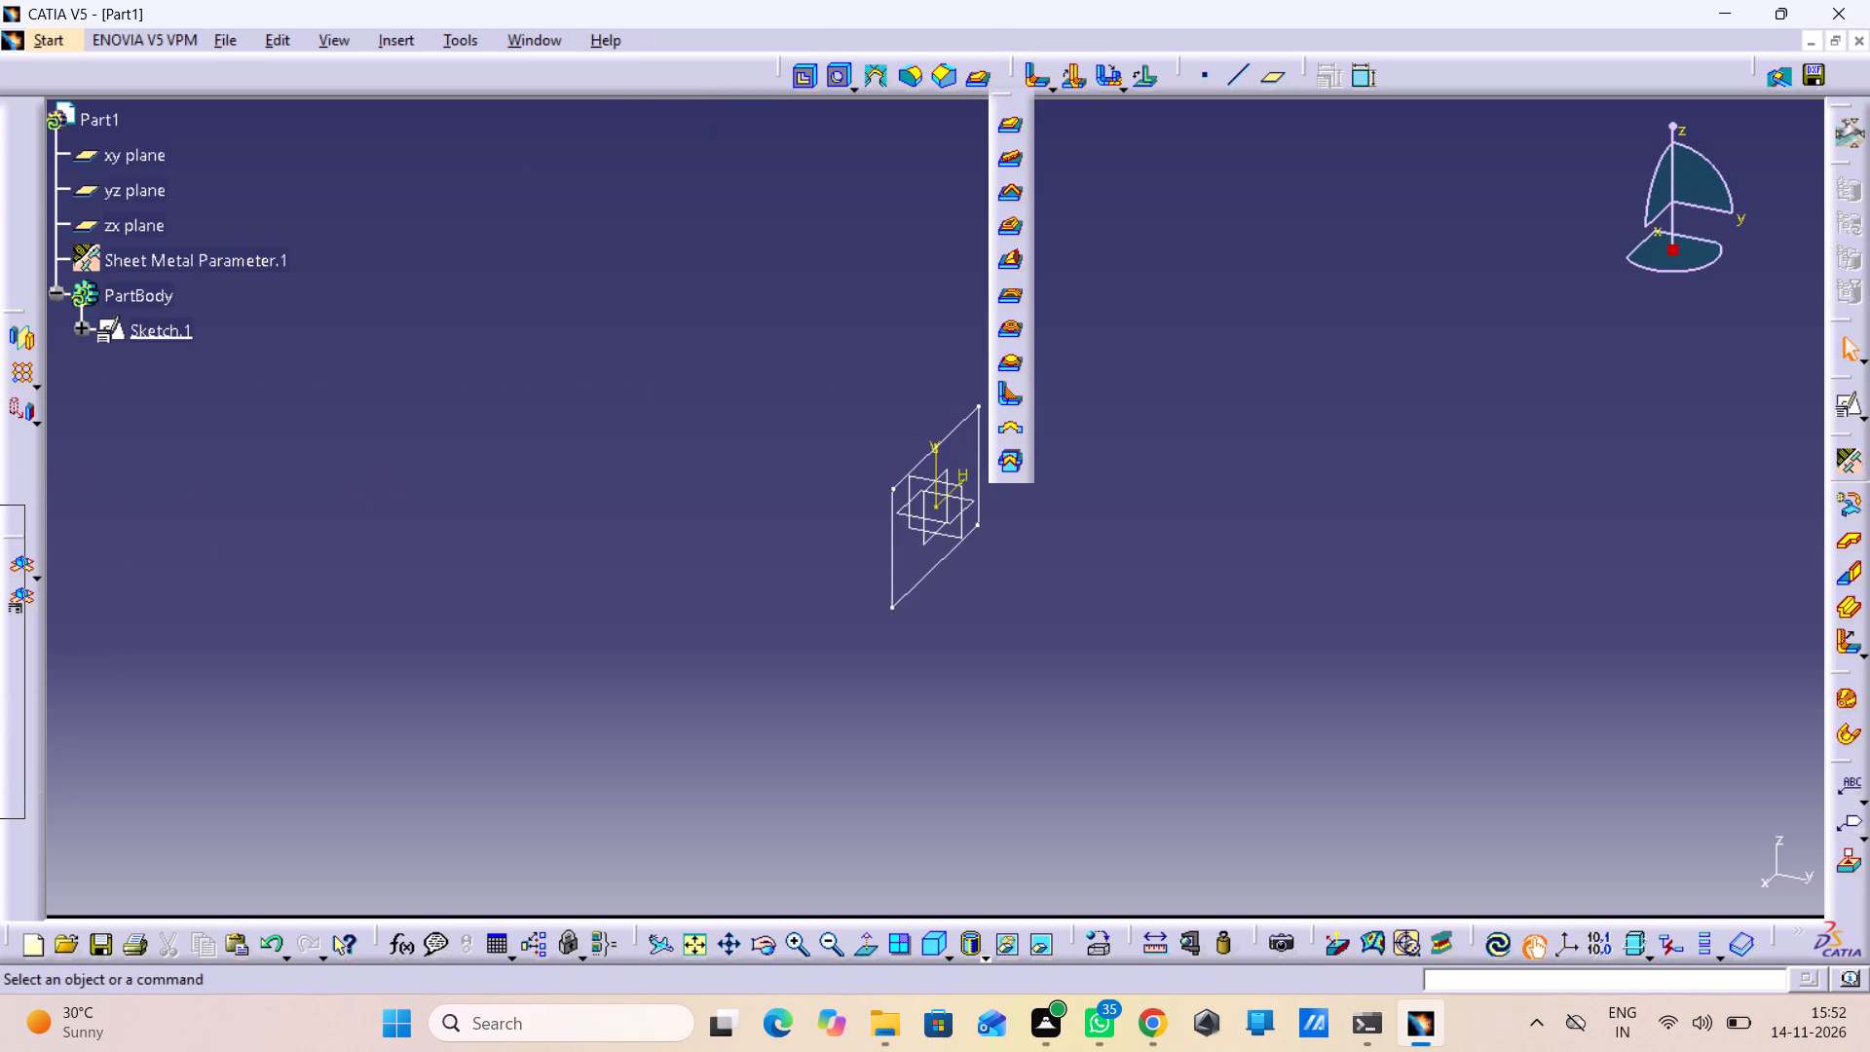
pyautogui.moveTo(4, 668); pyautogui.dragTo(636, 175)
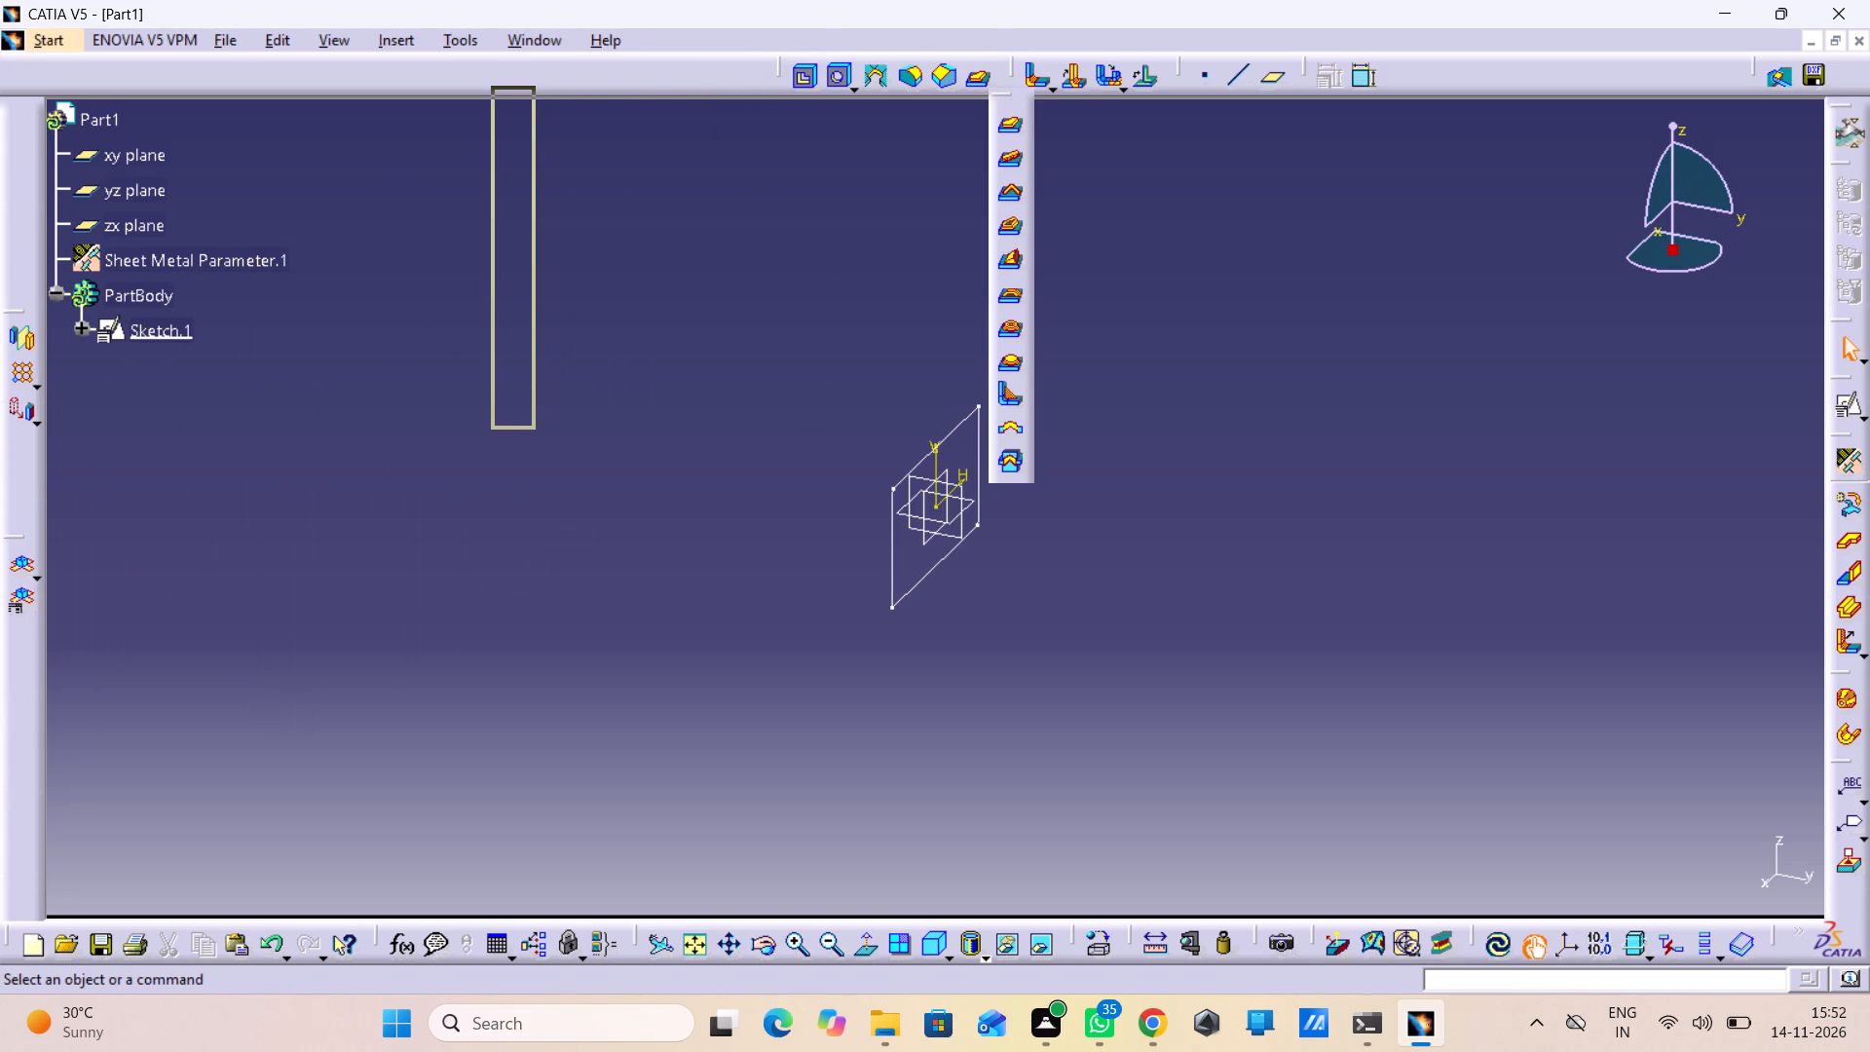
pyautogui.moveTo(636, 175); pyautogui.dragTo(591, 200)
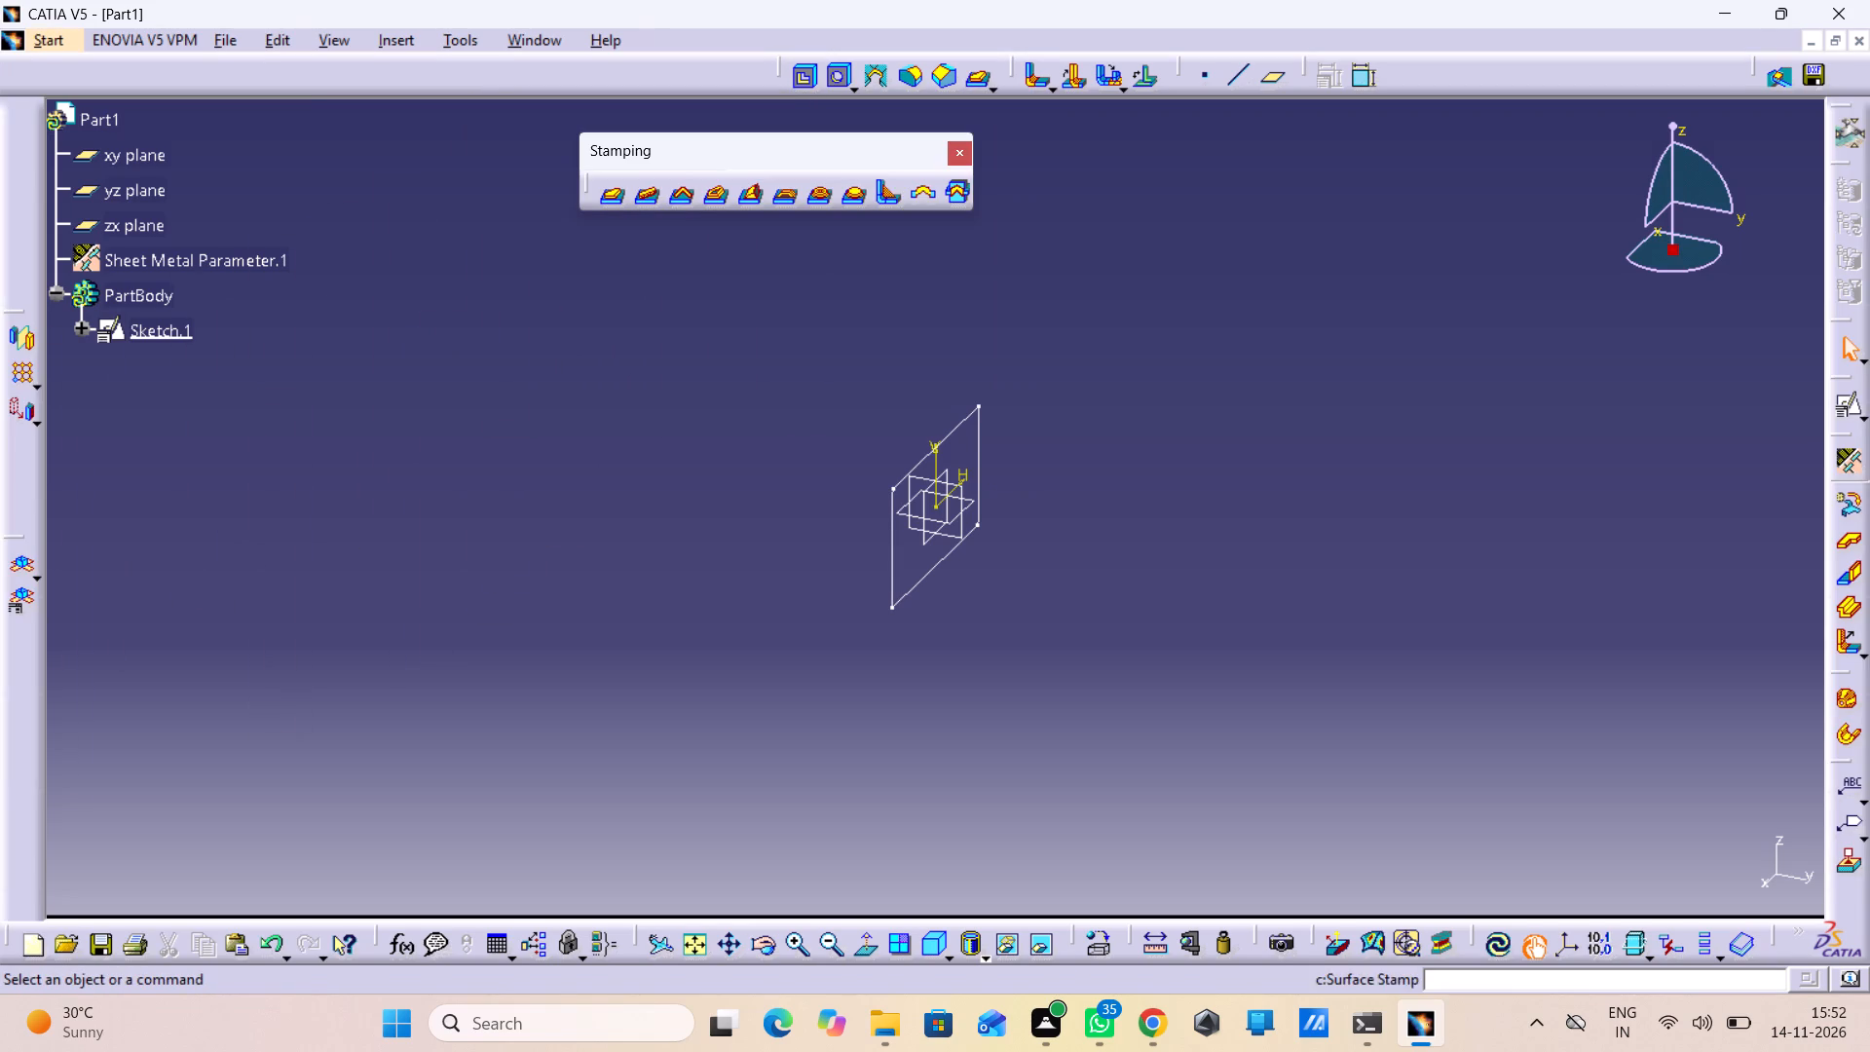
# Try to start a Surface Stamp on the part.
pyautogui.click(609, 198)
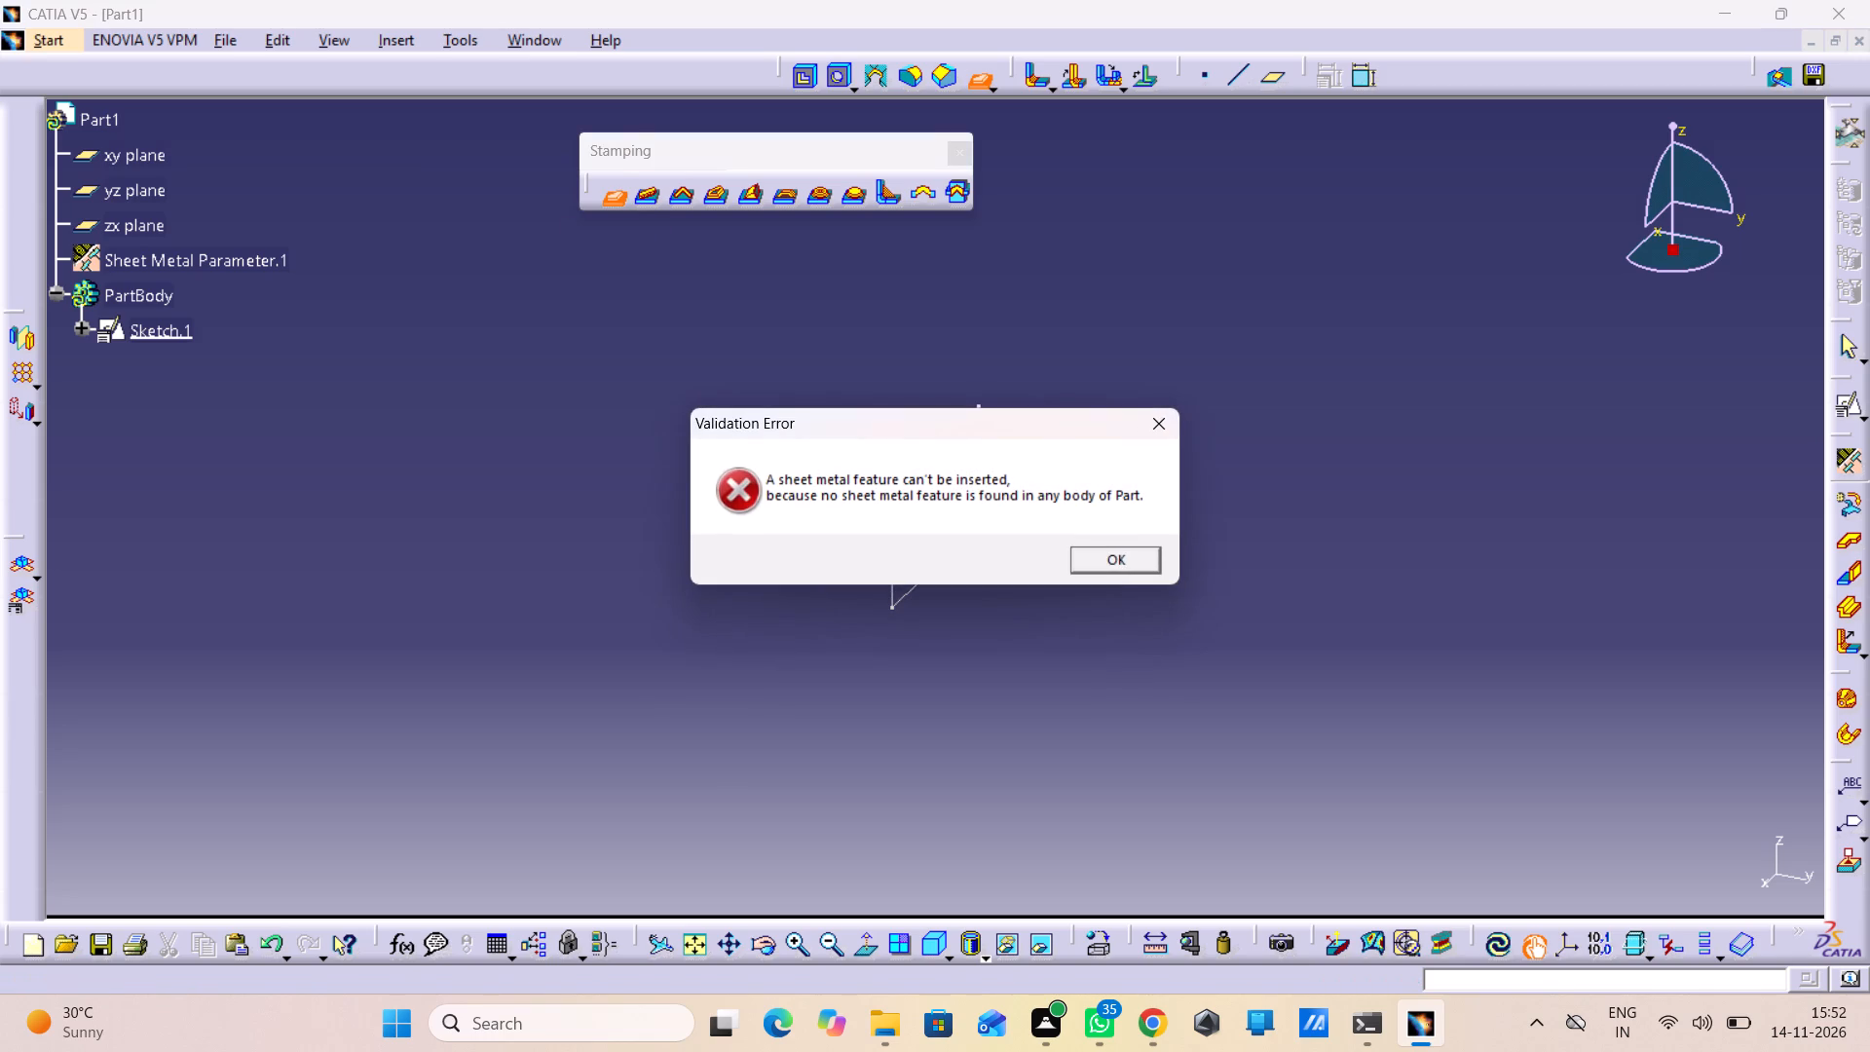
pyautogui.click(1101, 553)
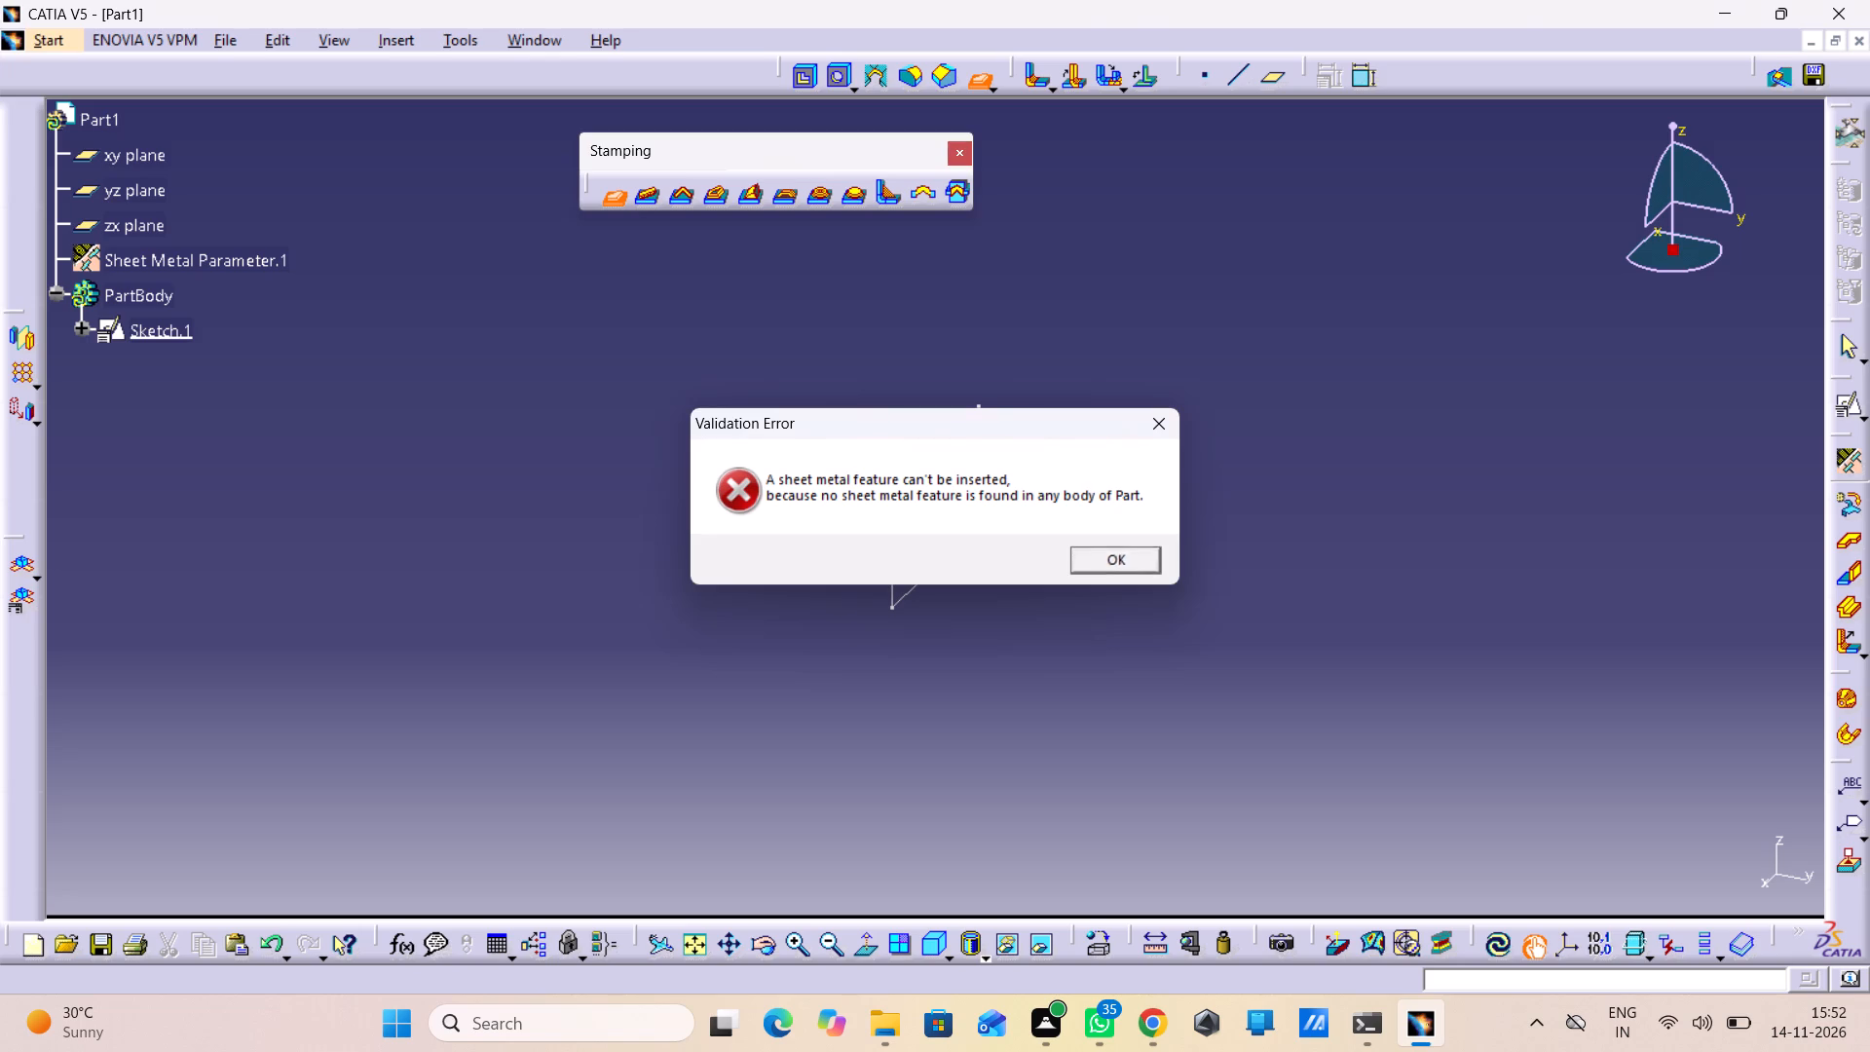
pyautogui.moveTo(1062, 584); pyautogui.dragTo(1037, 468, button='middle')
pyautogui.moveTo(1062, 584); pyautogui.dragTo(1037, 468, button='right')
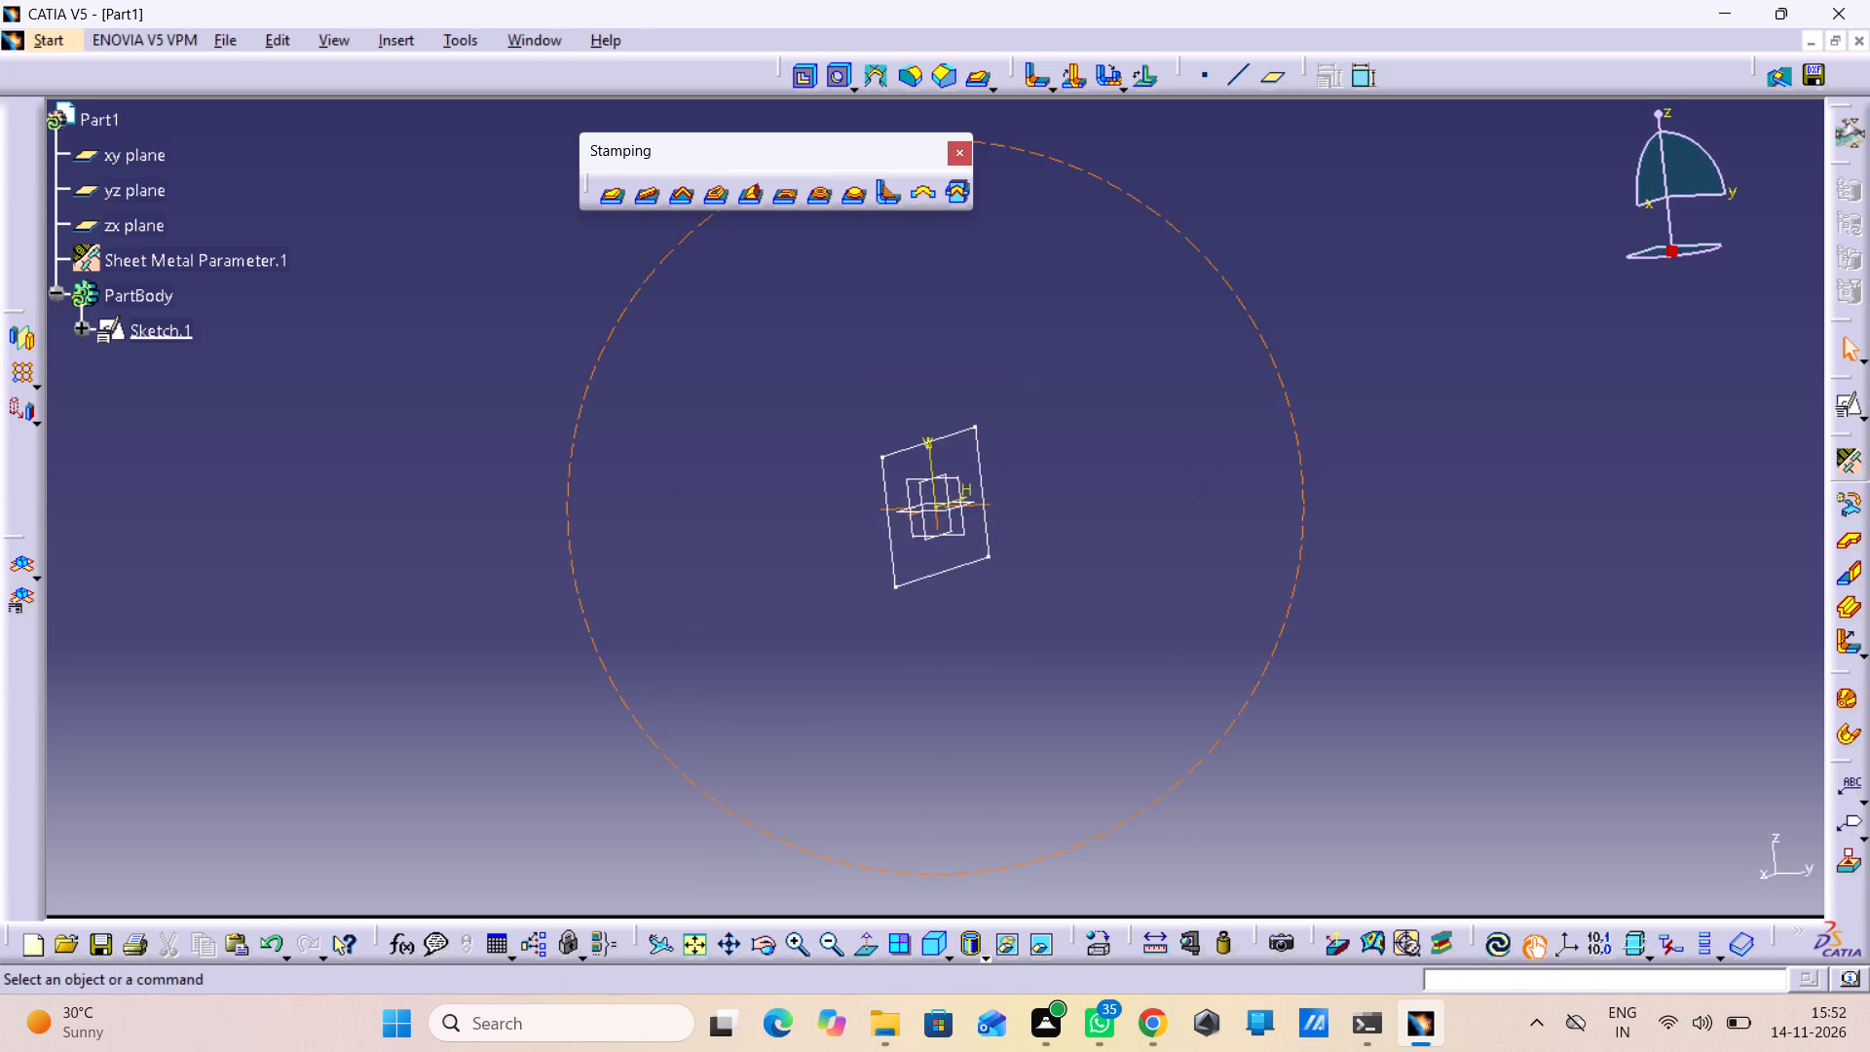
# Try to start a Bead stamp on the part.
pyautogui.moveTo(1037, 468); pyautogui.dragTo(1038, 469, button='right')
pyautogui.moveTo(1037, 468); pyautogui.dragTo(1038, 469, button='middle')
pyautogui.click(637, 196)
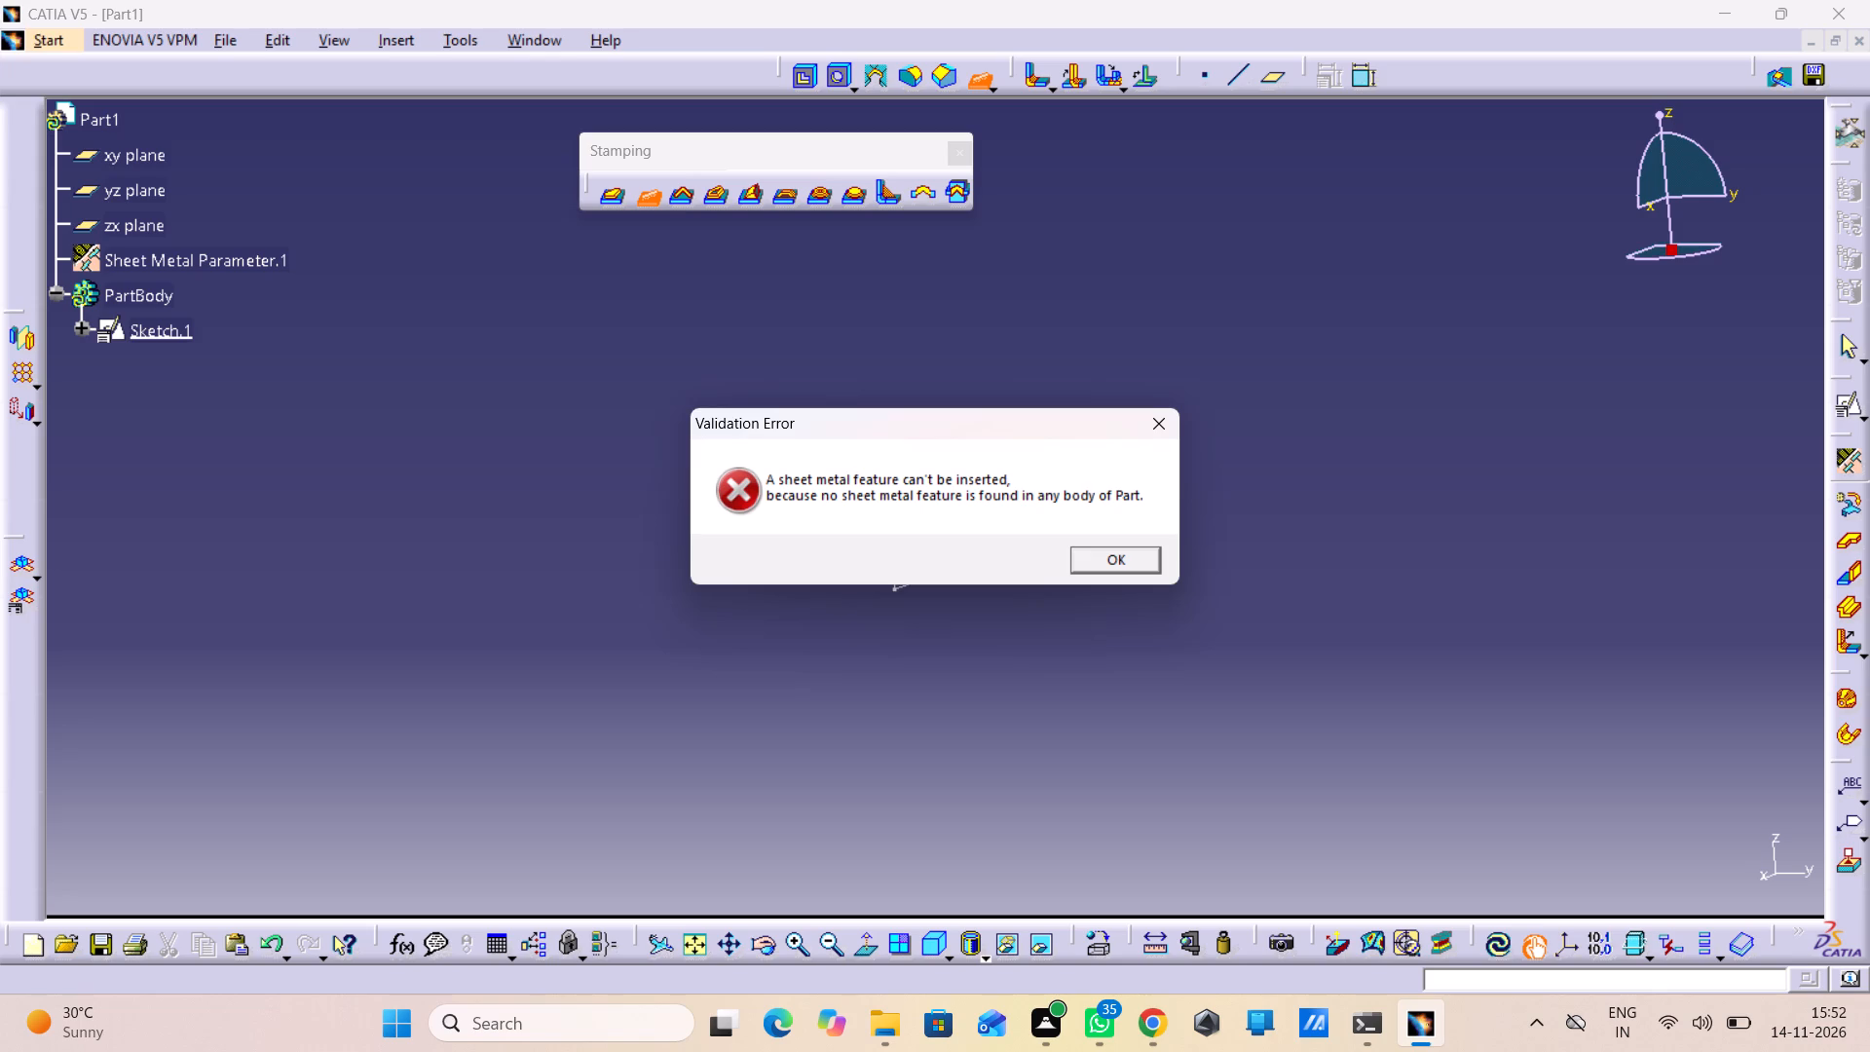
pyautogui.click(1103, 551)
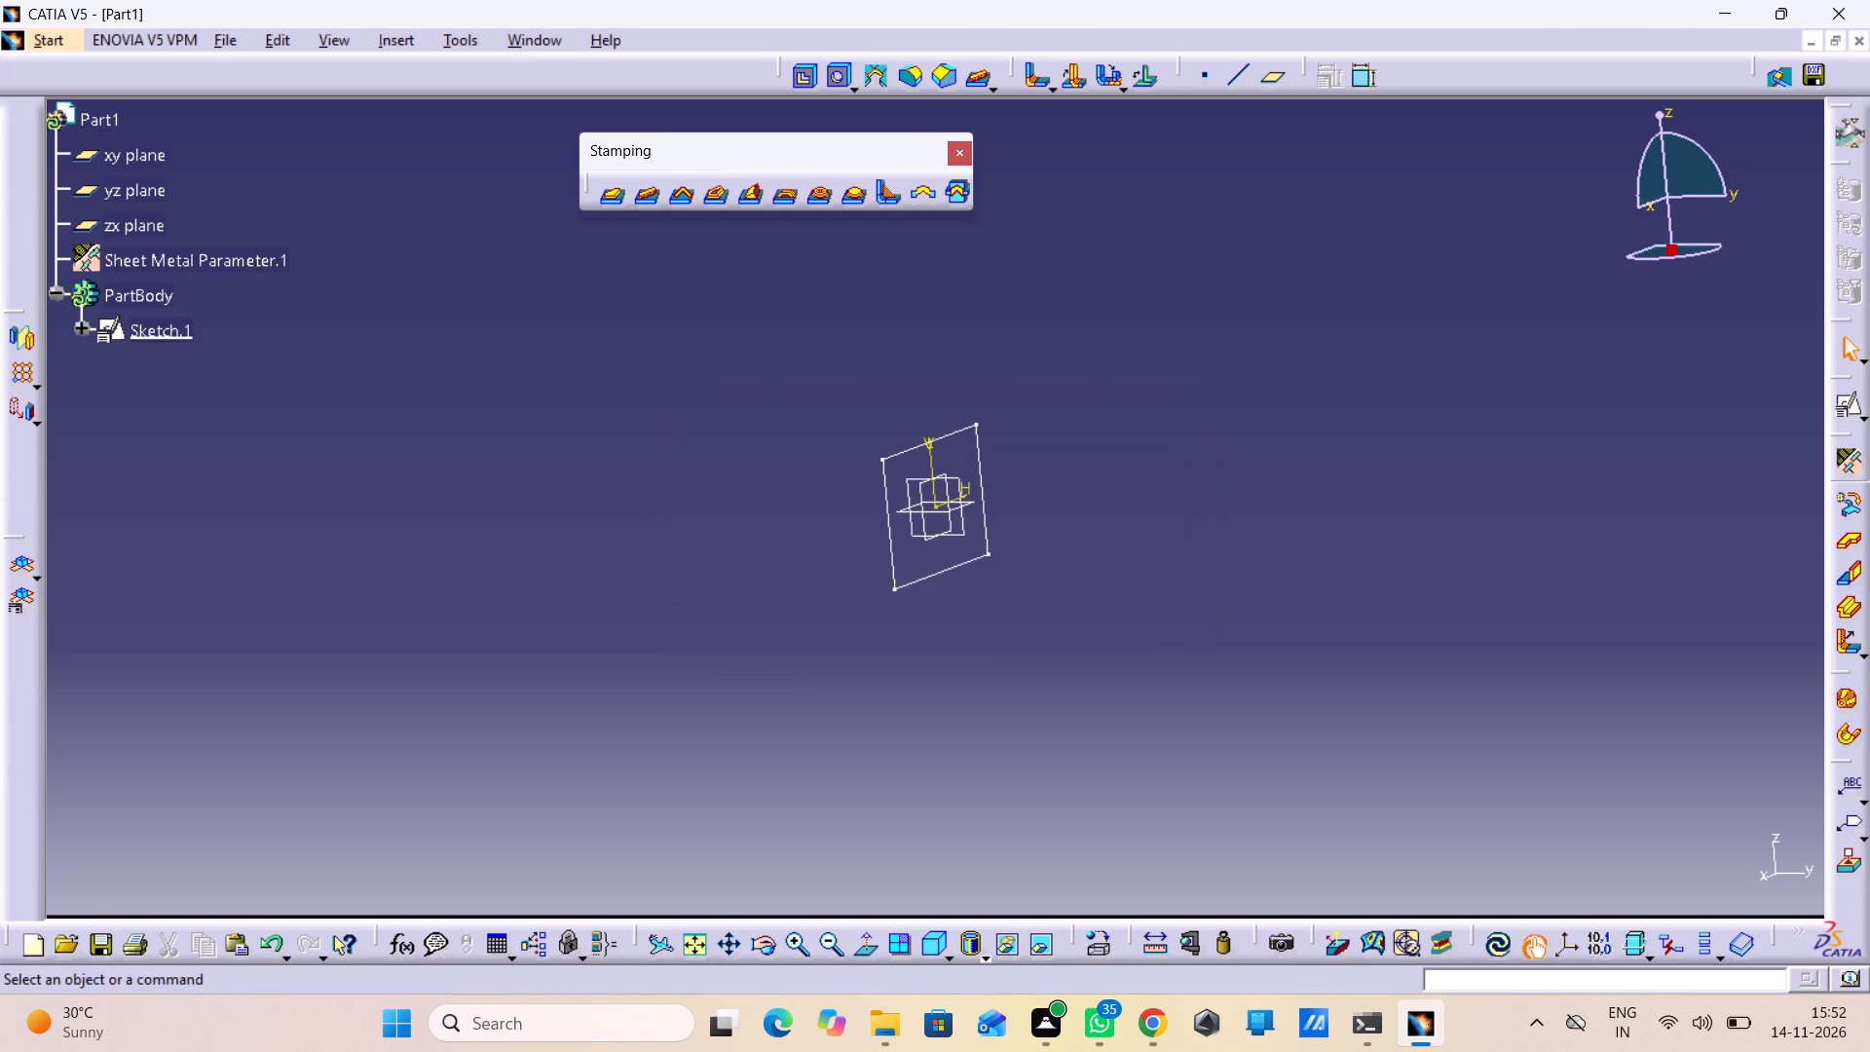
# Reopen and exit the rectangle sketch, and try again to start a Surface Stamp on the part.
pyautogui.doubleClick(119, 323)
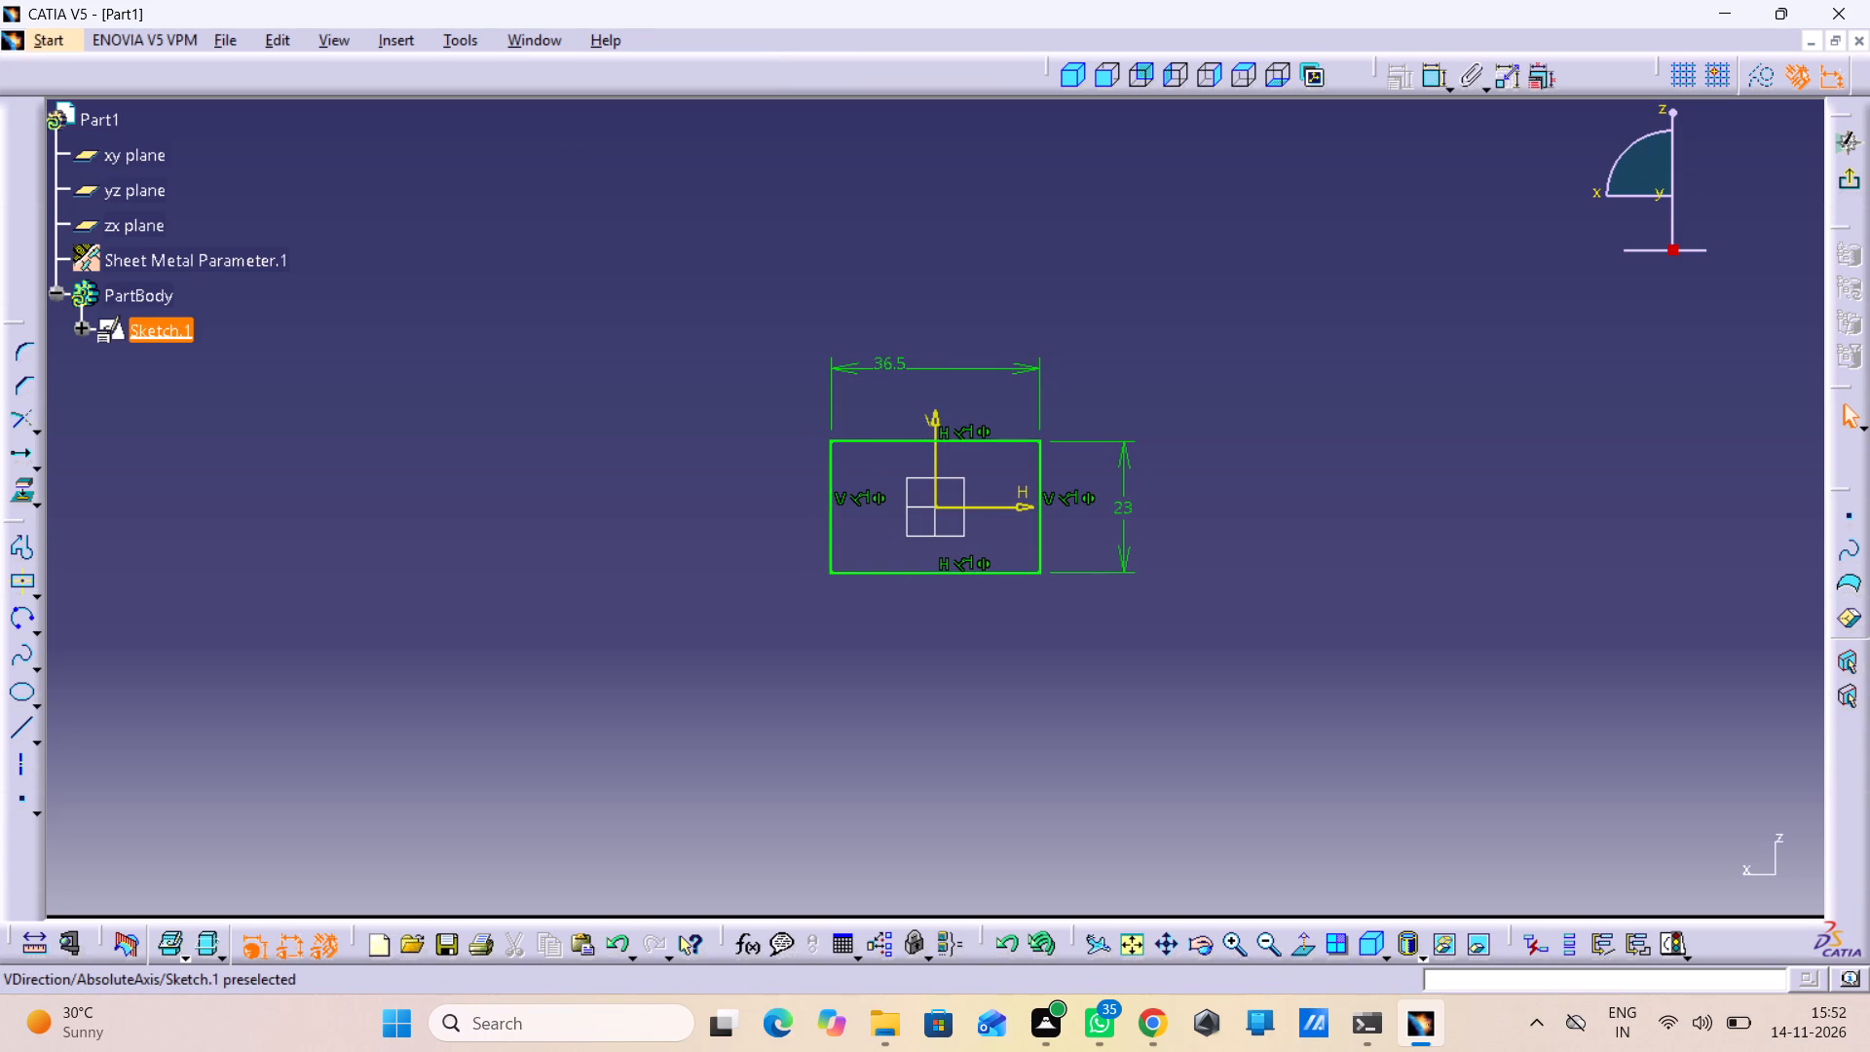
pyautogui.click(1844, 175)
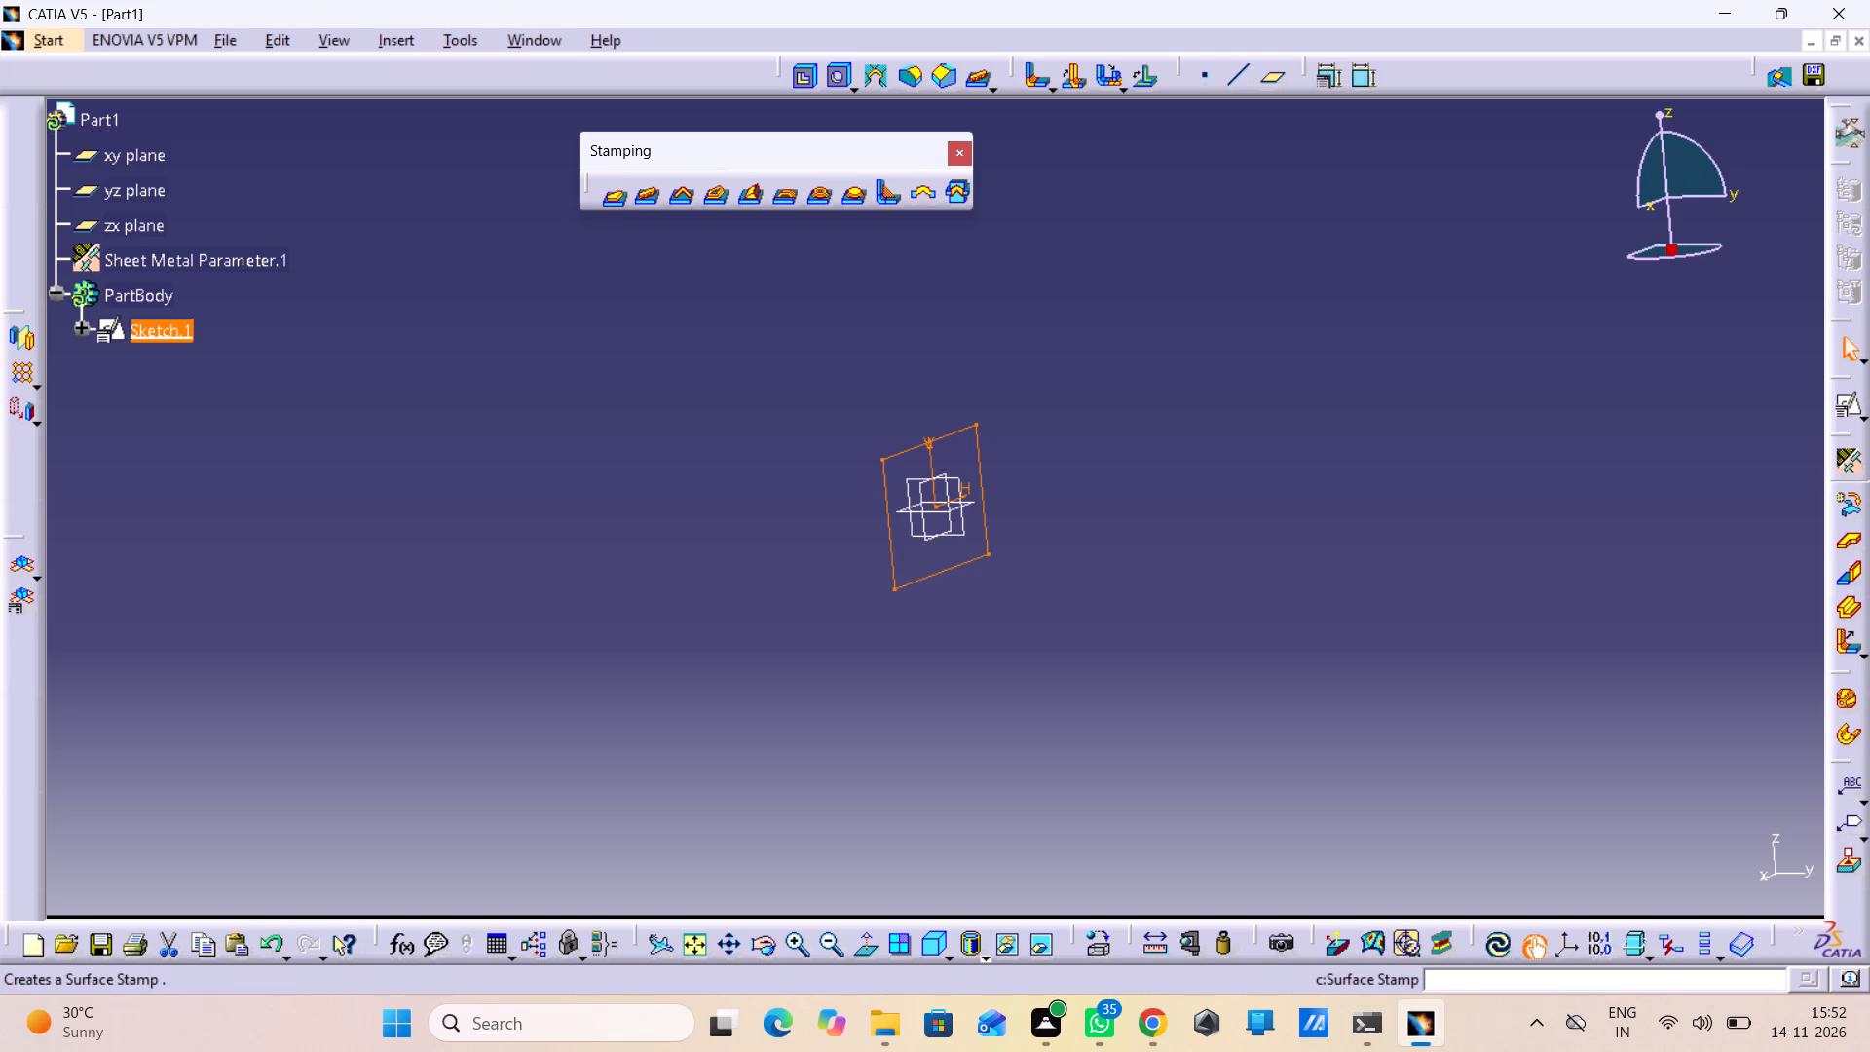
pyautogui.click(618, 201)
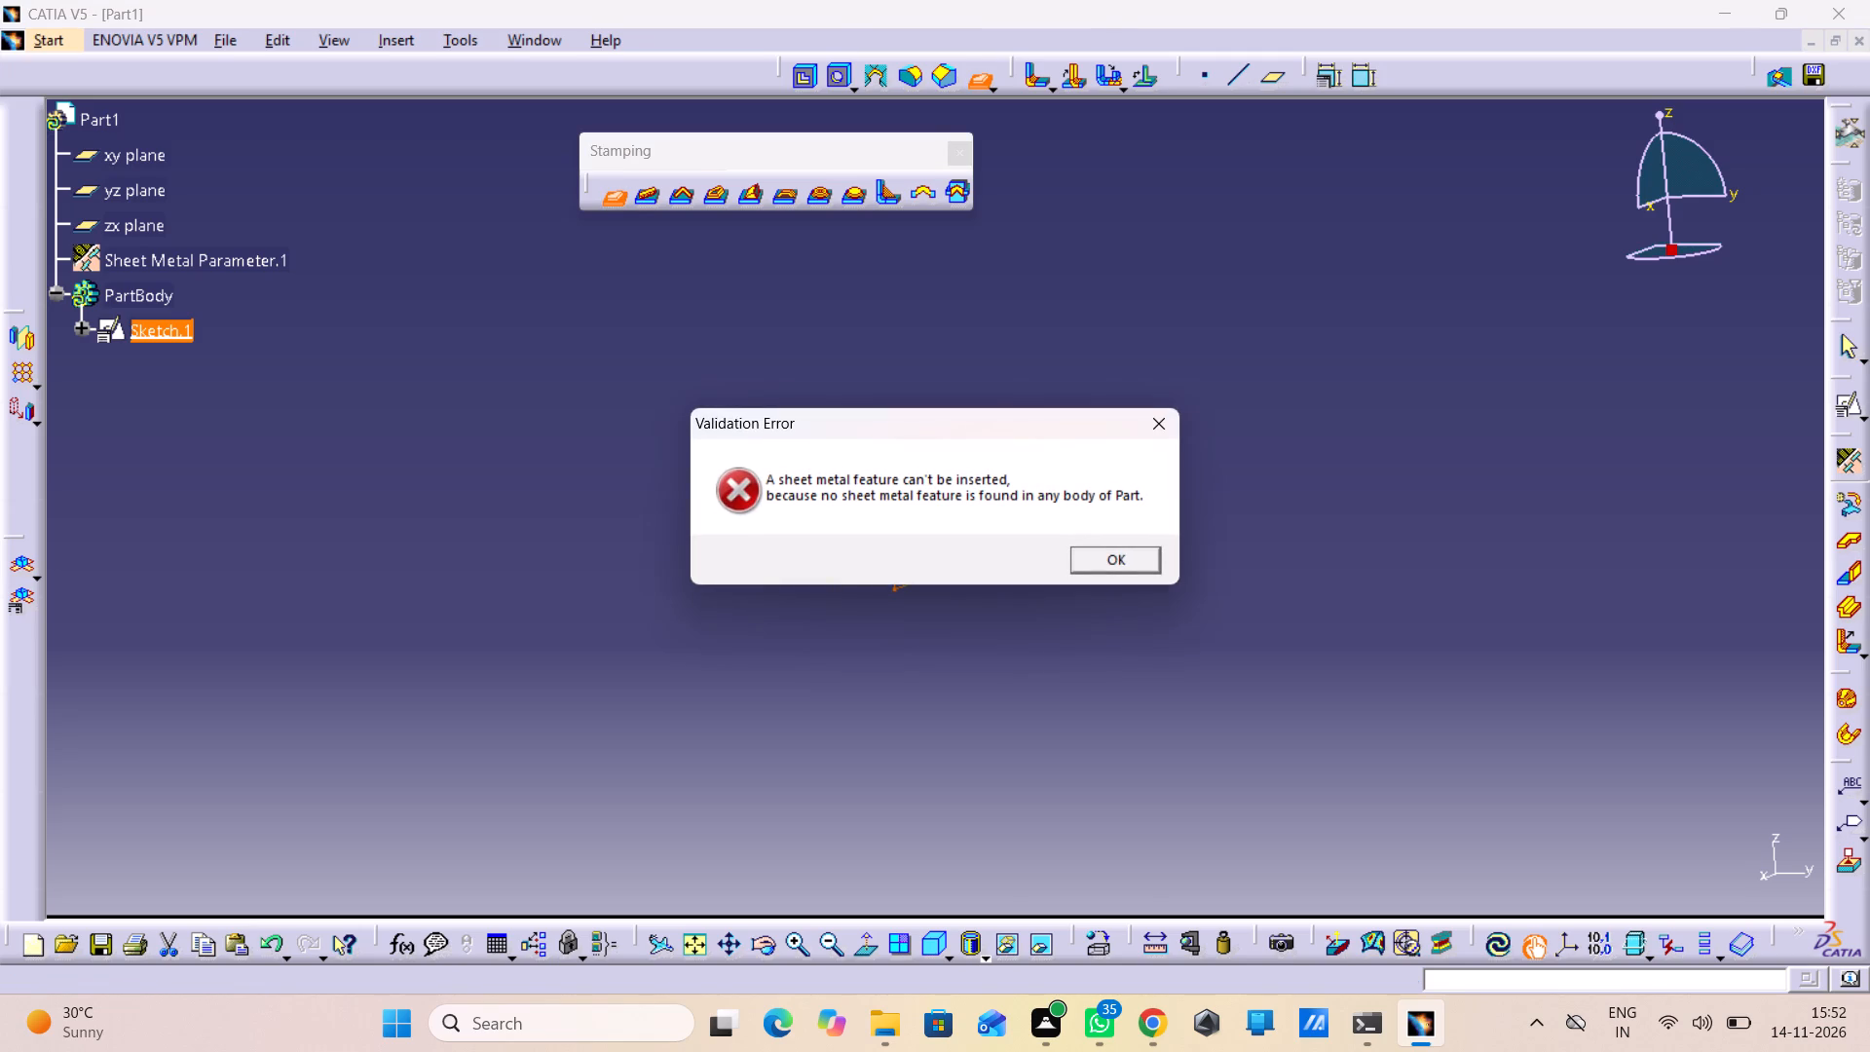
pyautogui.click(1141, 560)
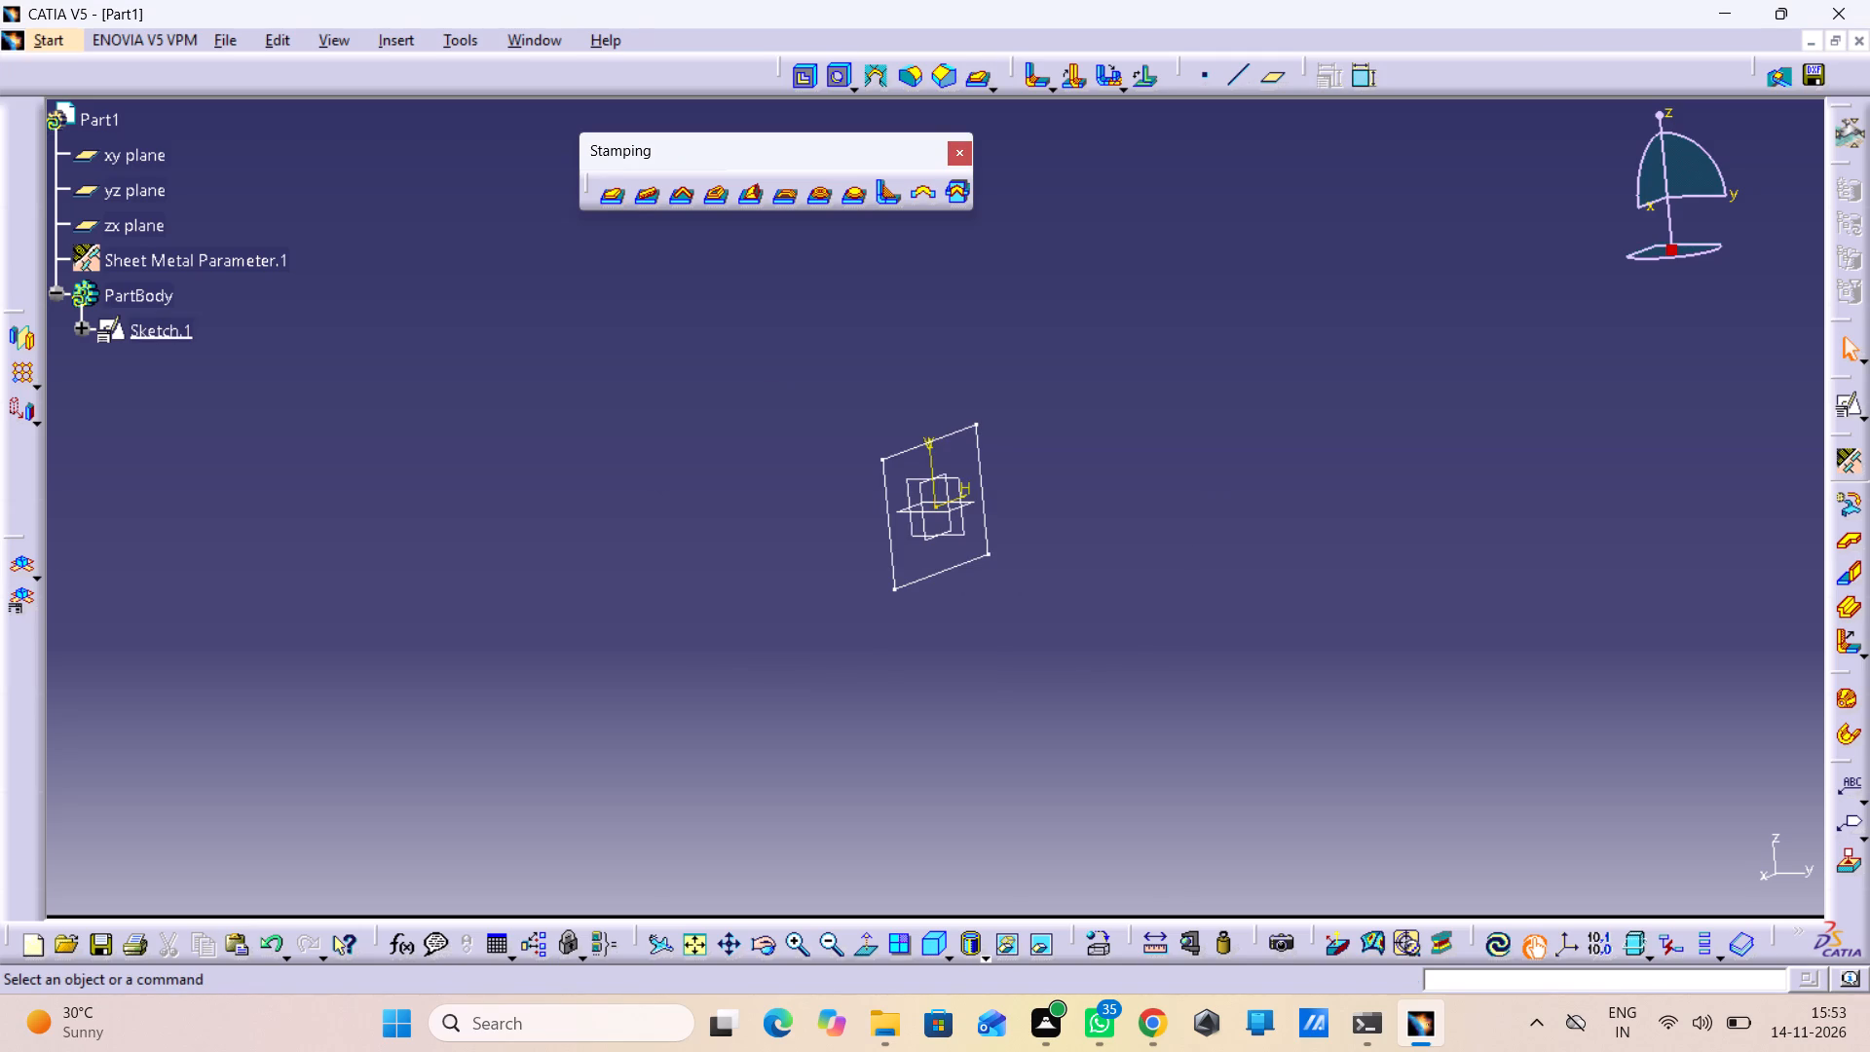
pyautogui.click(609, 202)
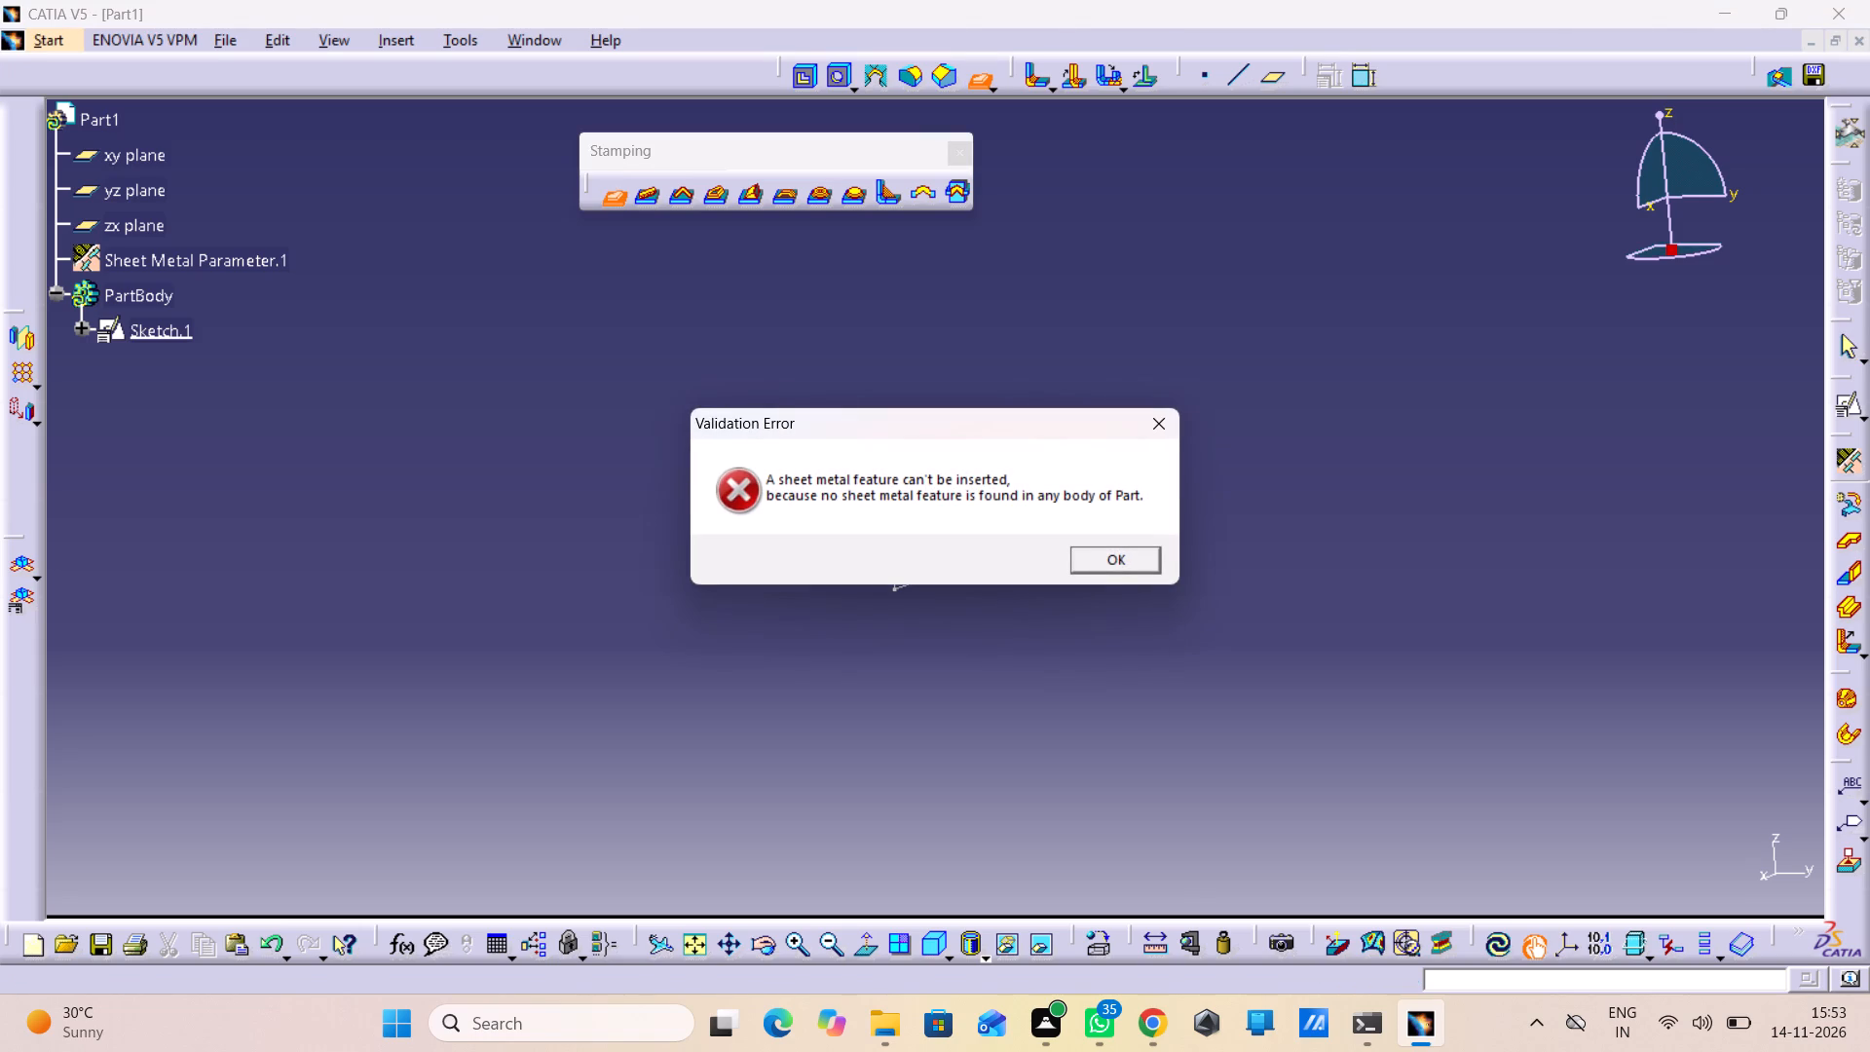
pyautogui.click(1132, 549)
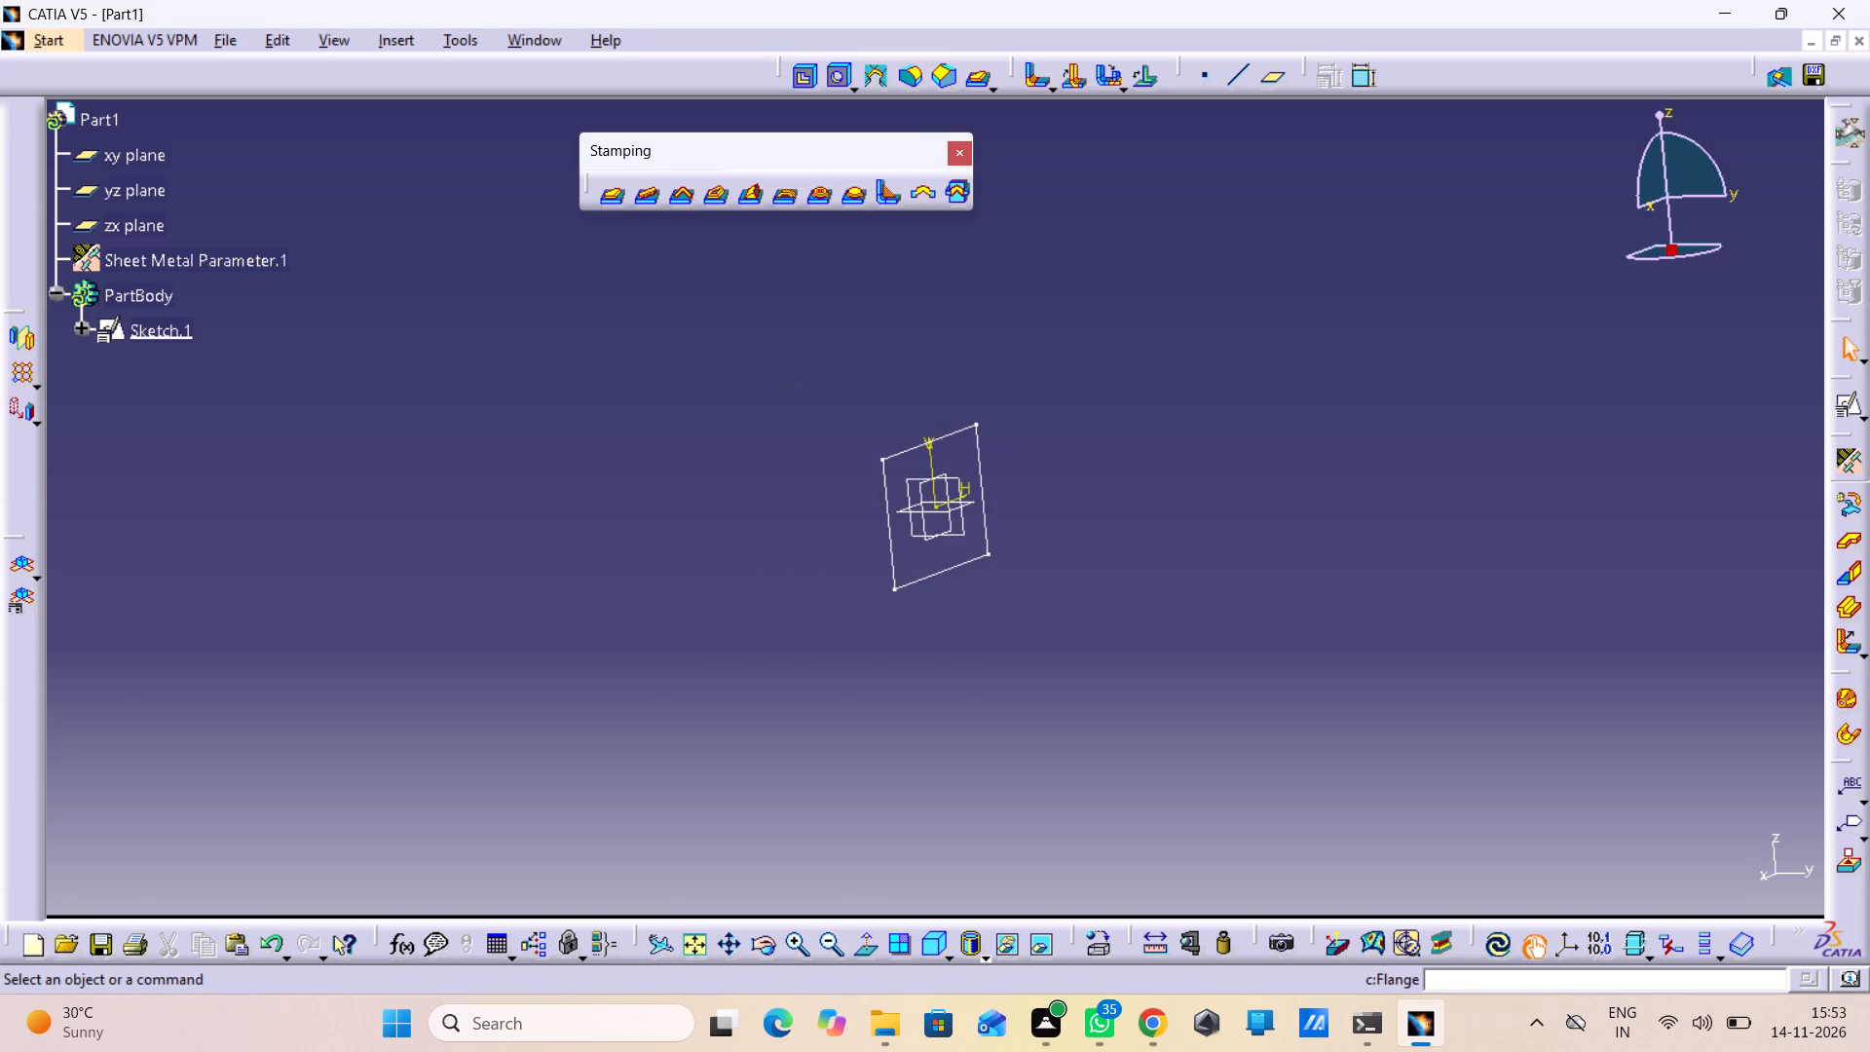
# Create a sheet metal wall from the rectangle sketch, keeping the offered material side.
pyautogui.click(1843, 534)
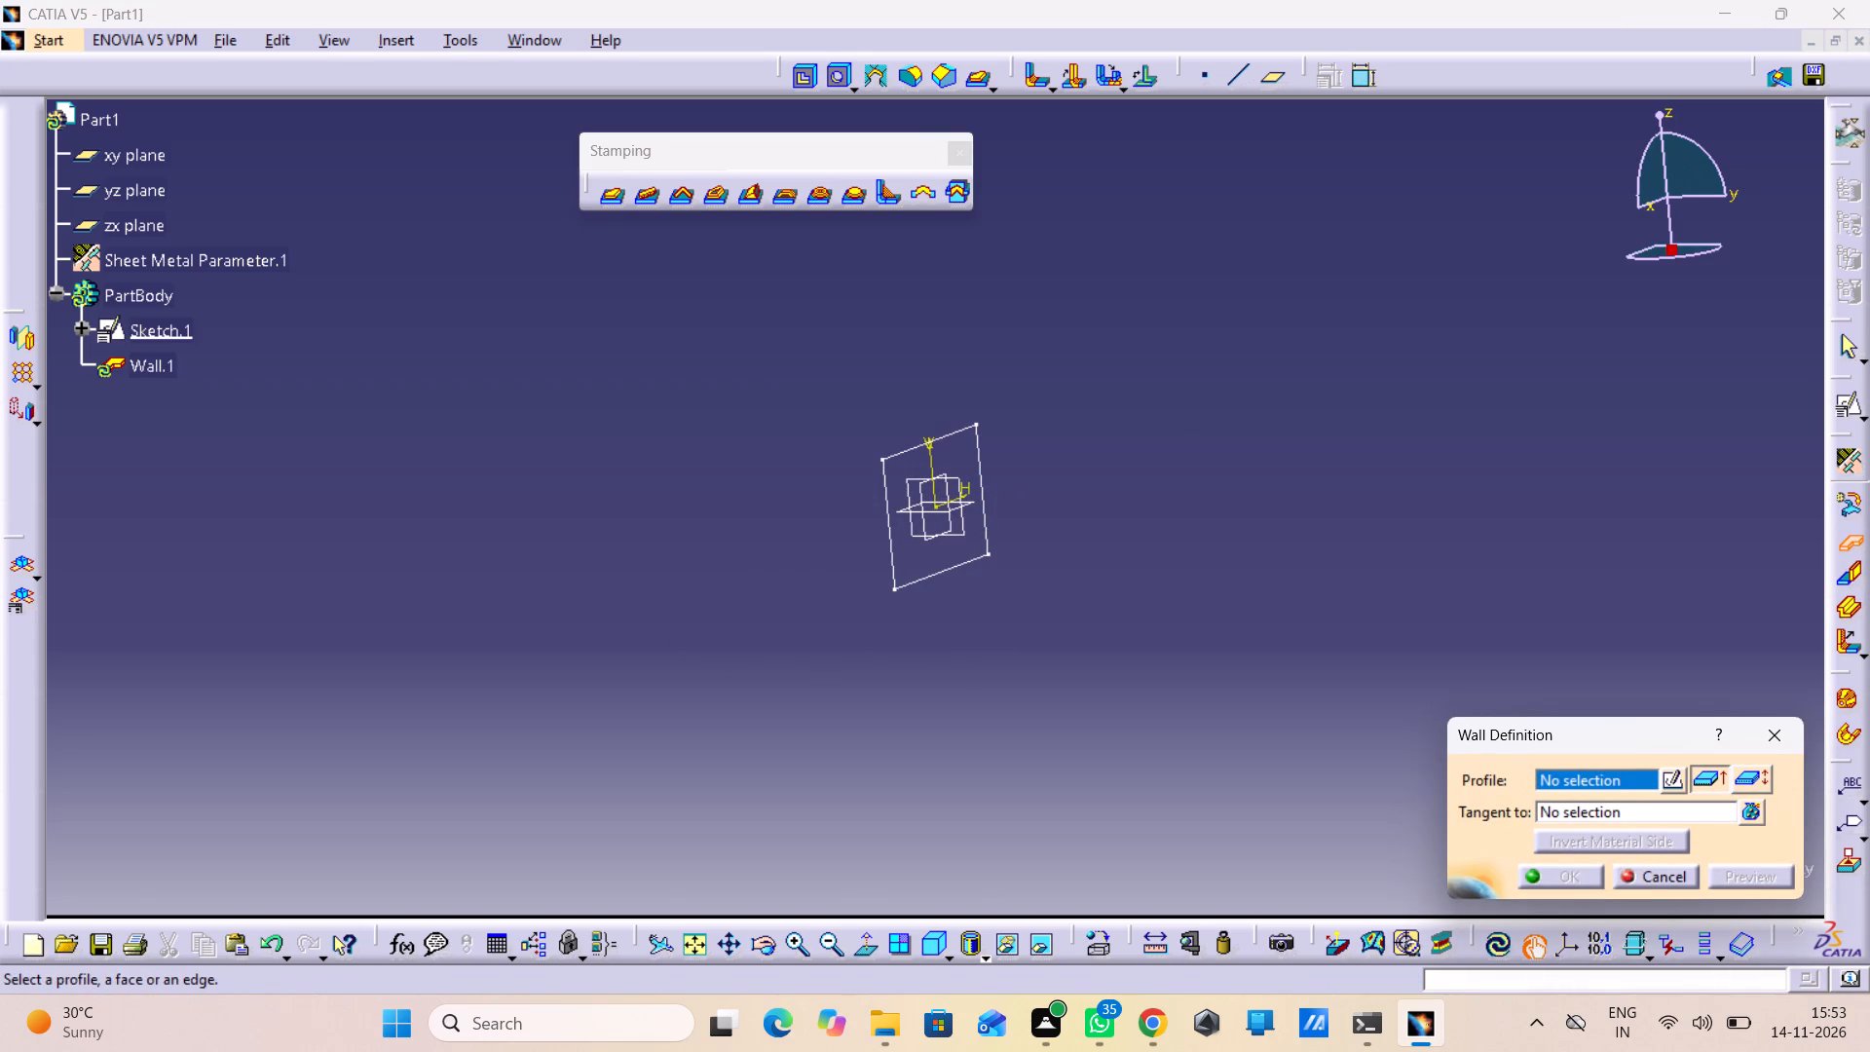
pyautogui.click(890, 524)
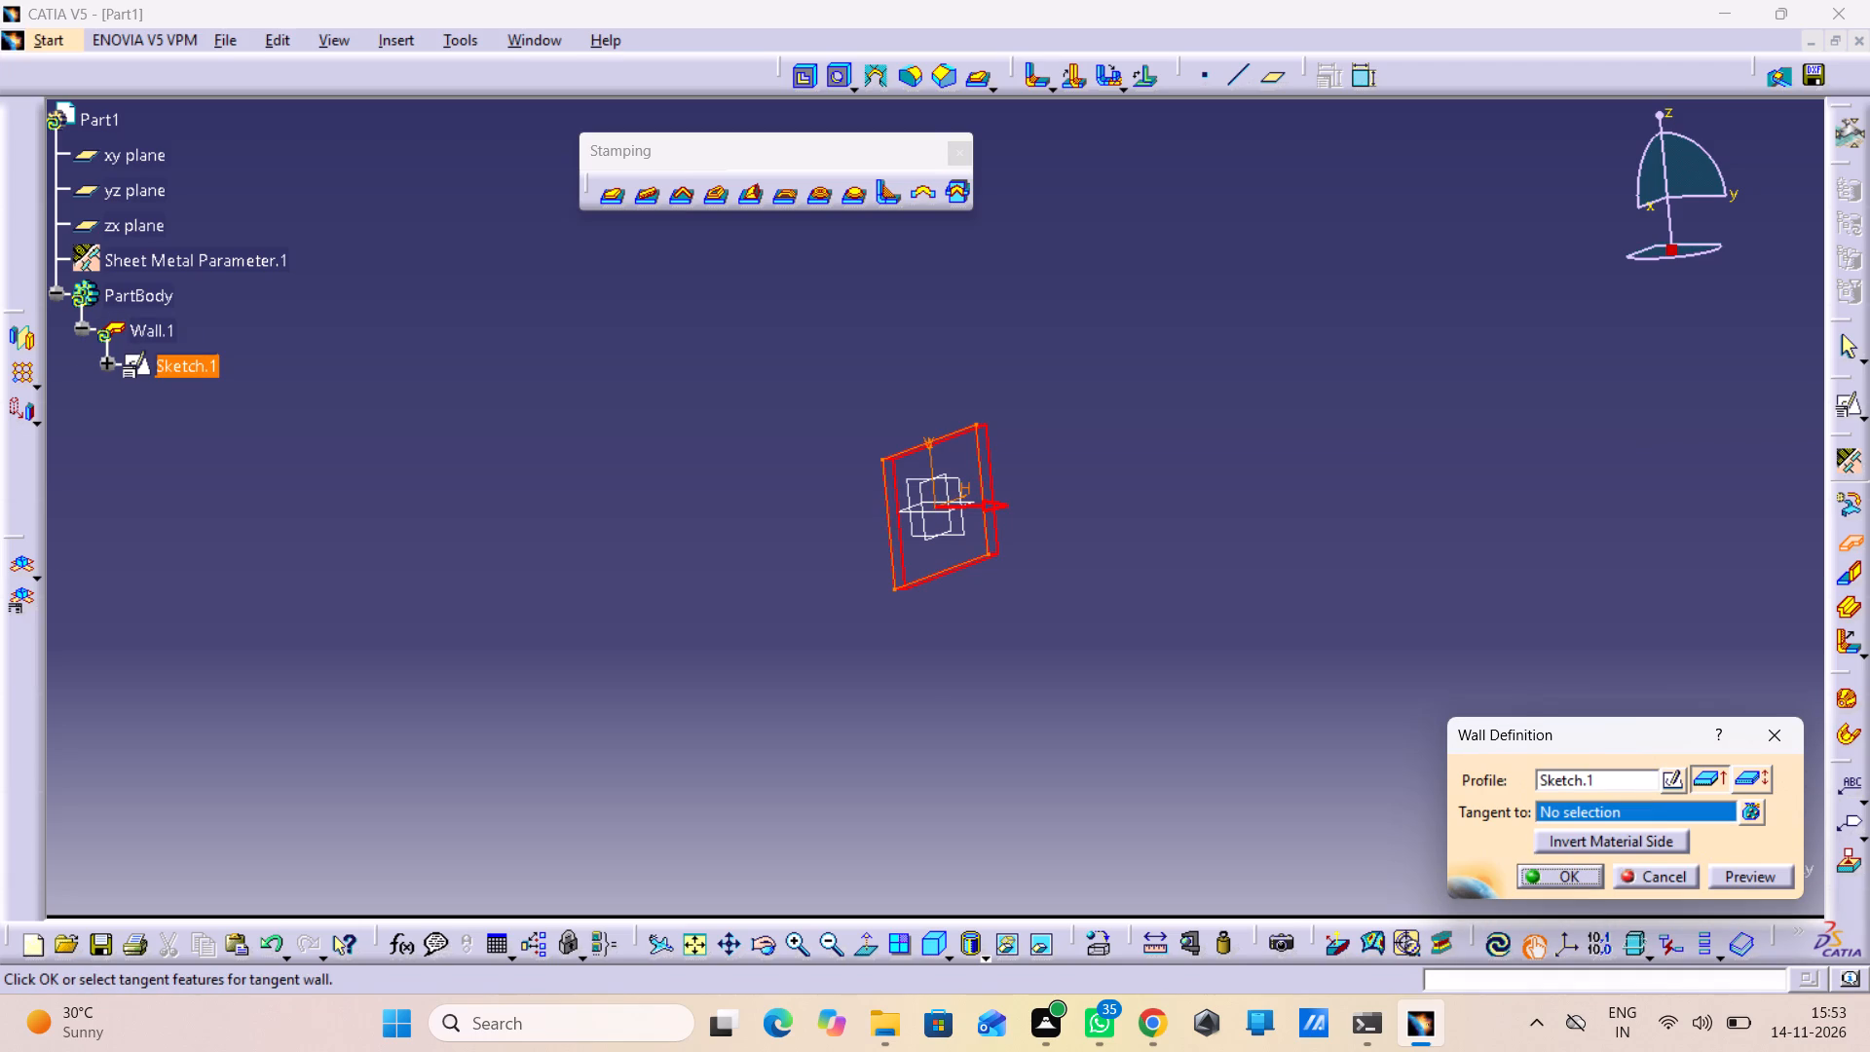
pyautogui.click(1544, 878)
pyautogui.click(1290, 806)
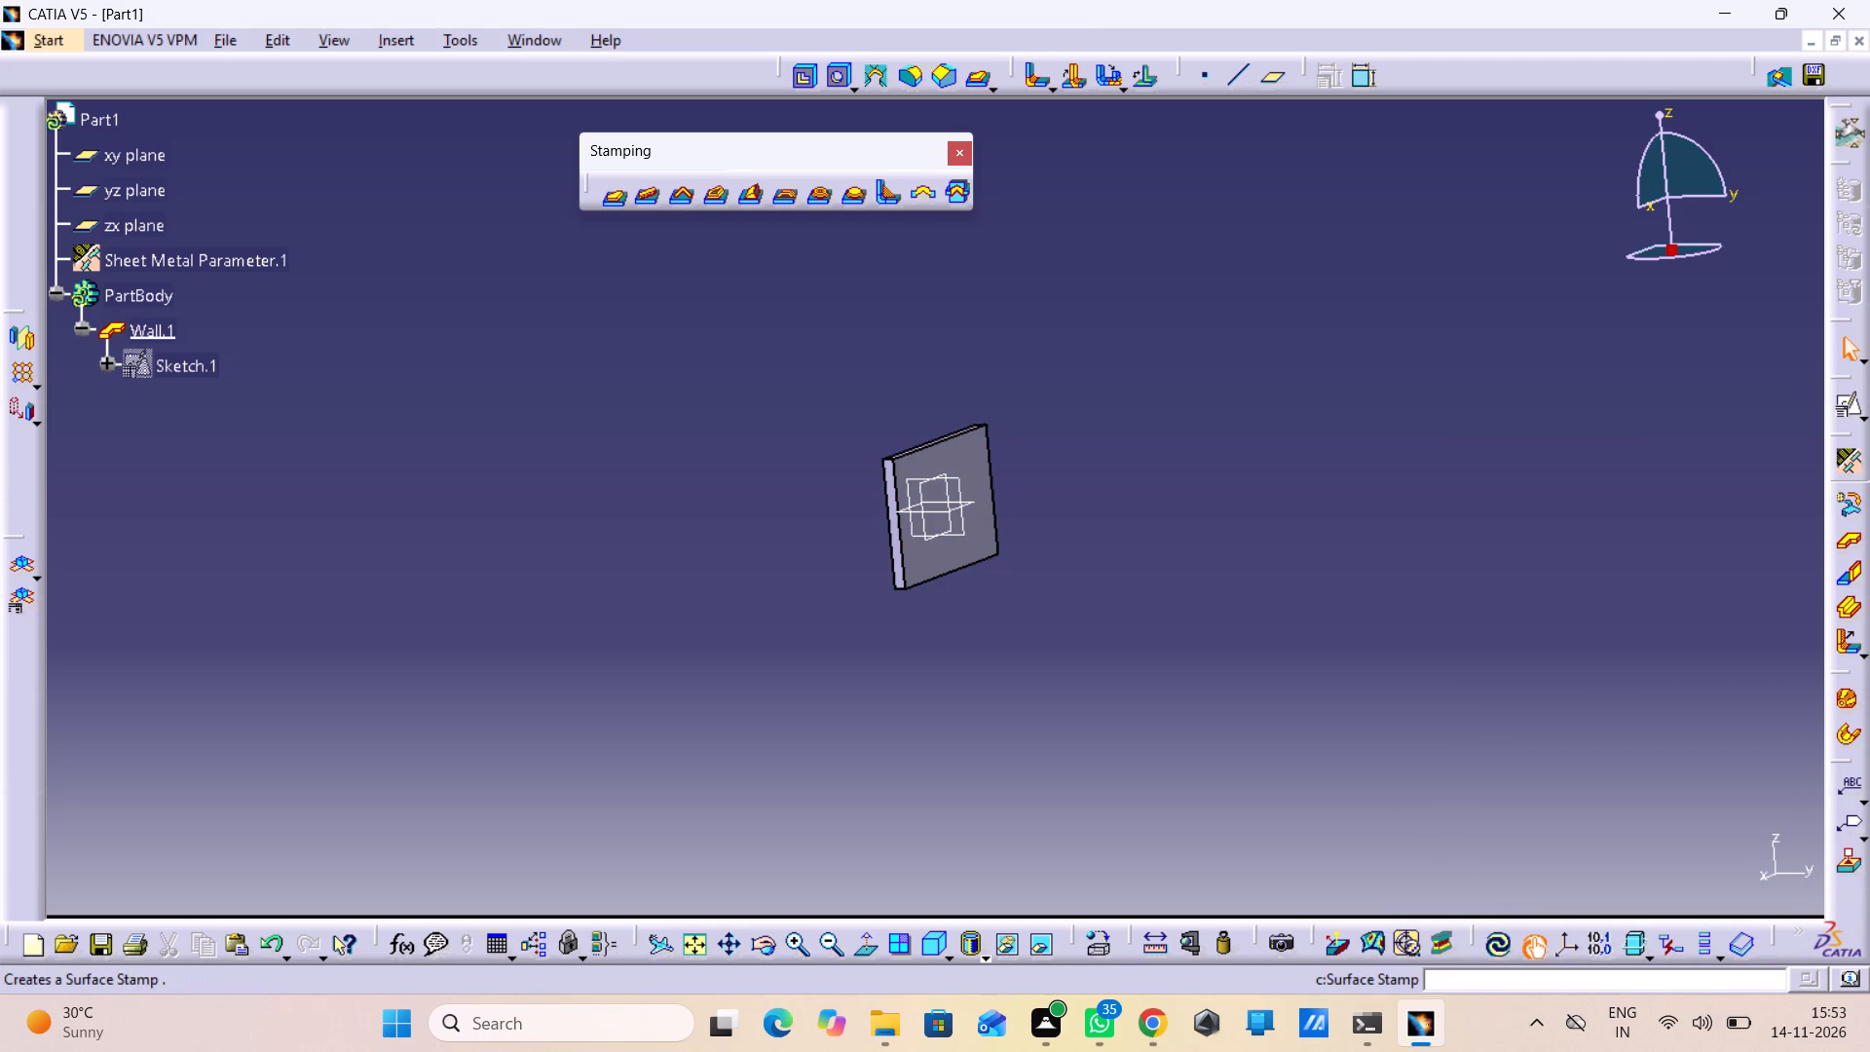
# Examine the parameters offered by the stamping commands, going from Surface Stamp through Bead, Curve Stamp, Flanged Cutout and Louver to User-Defined Stamp.
pyautogui.rightClick(616, 207)
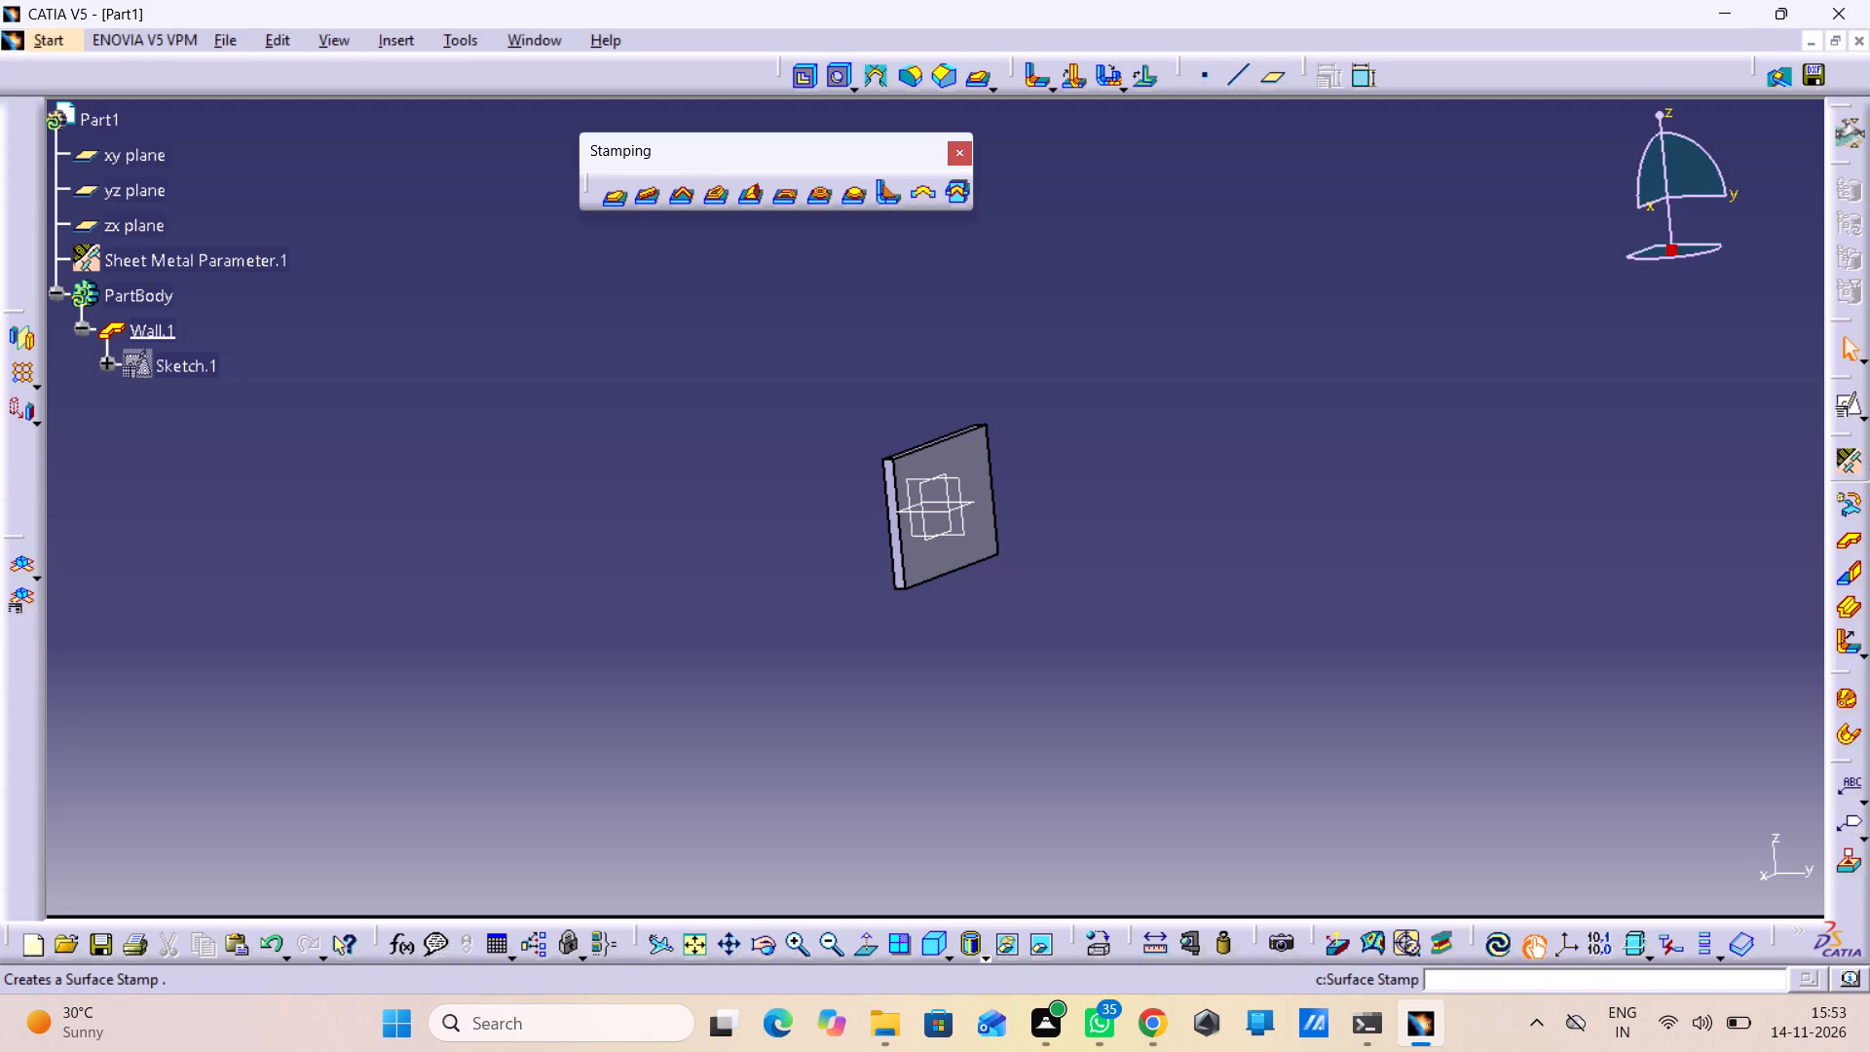
pyautogui.click(616, 204)
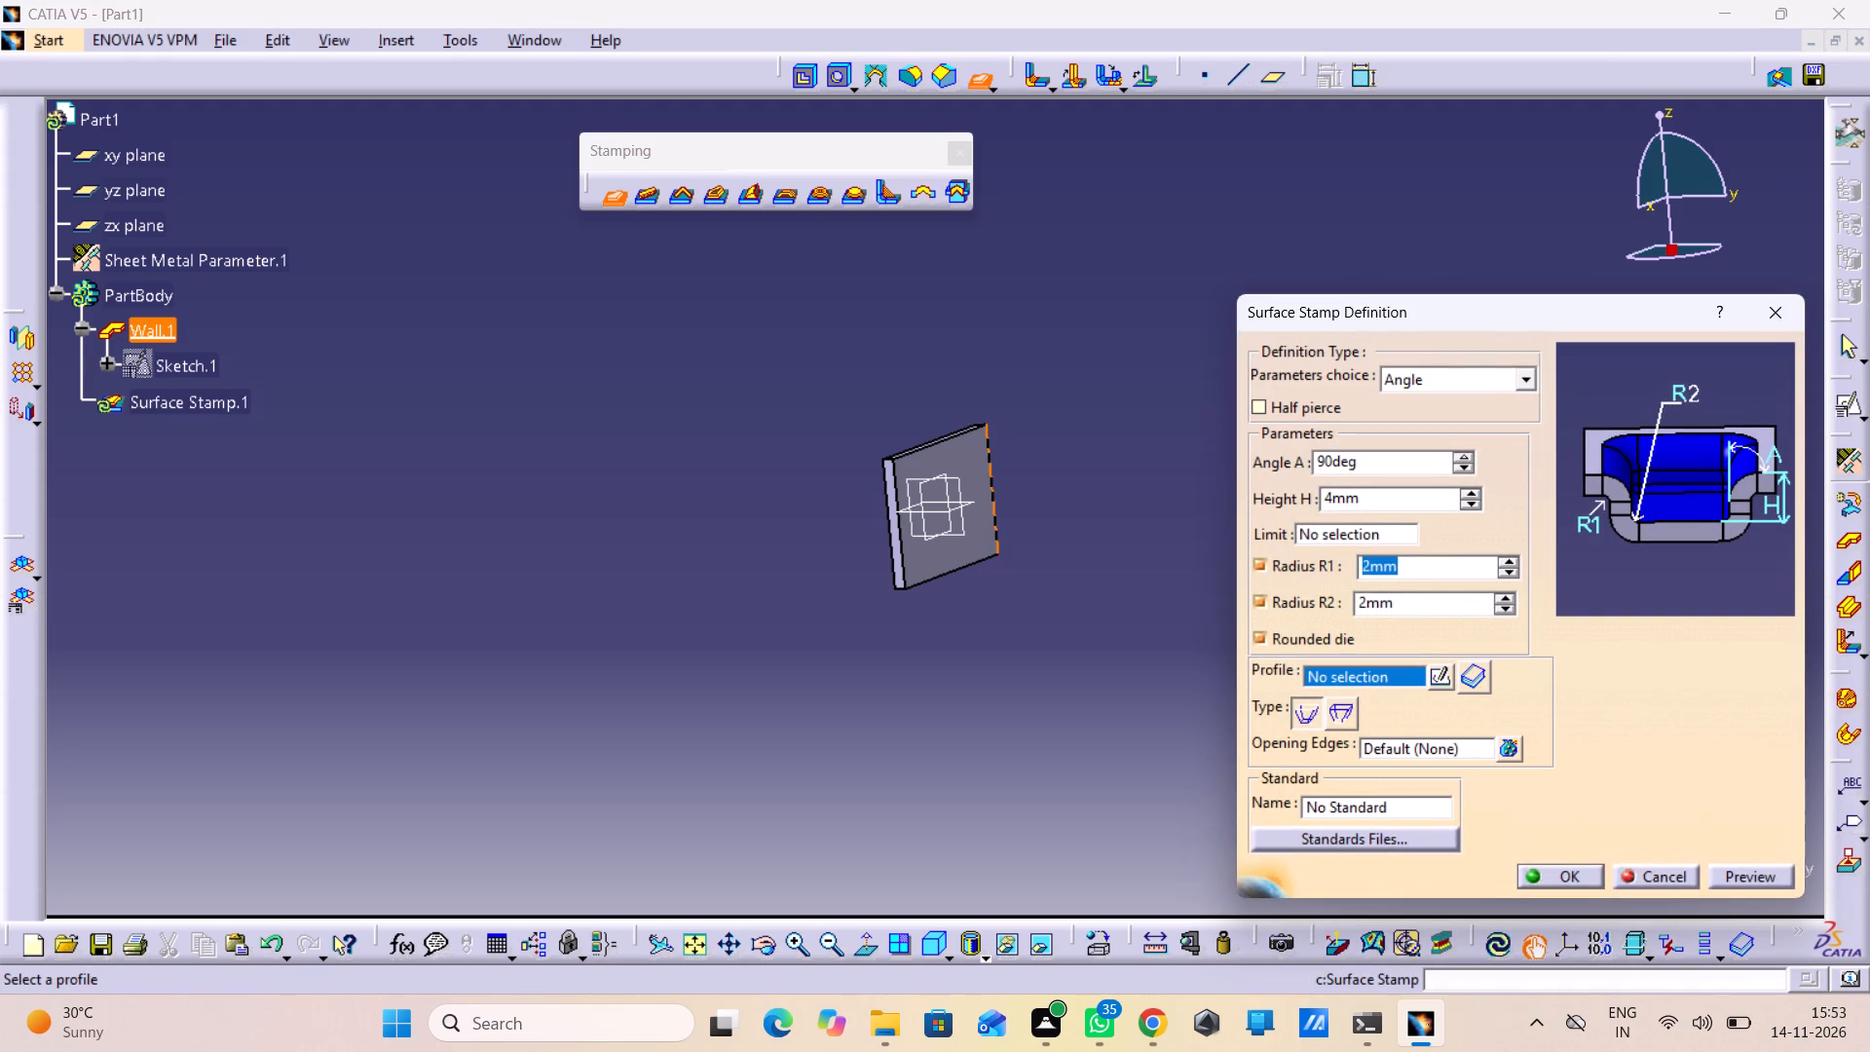
pyautogui.click(1677, 882)
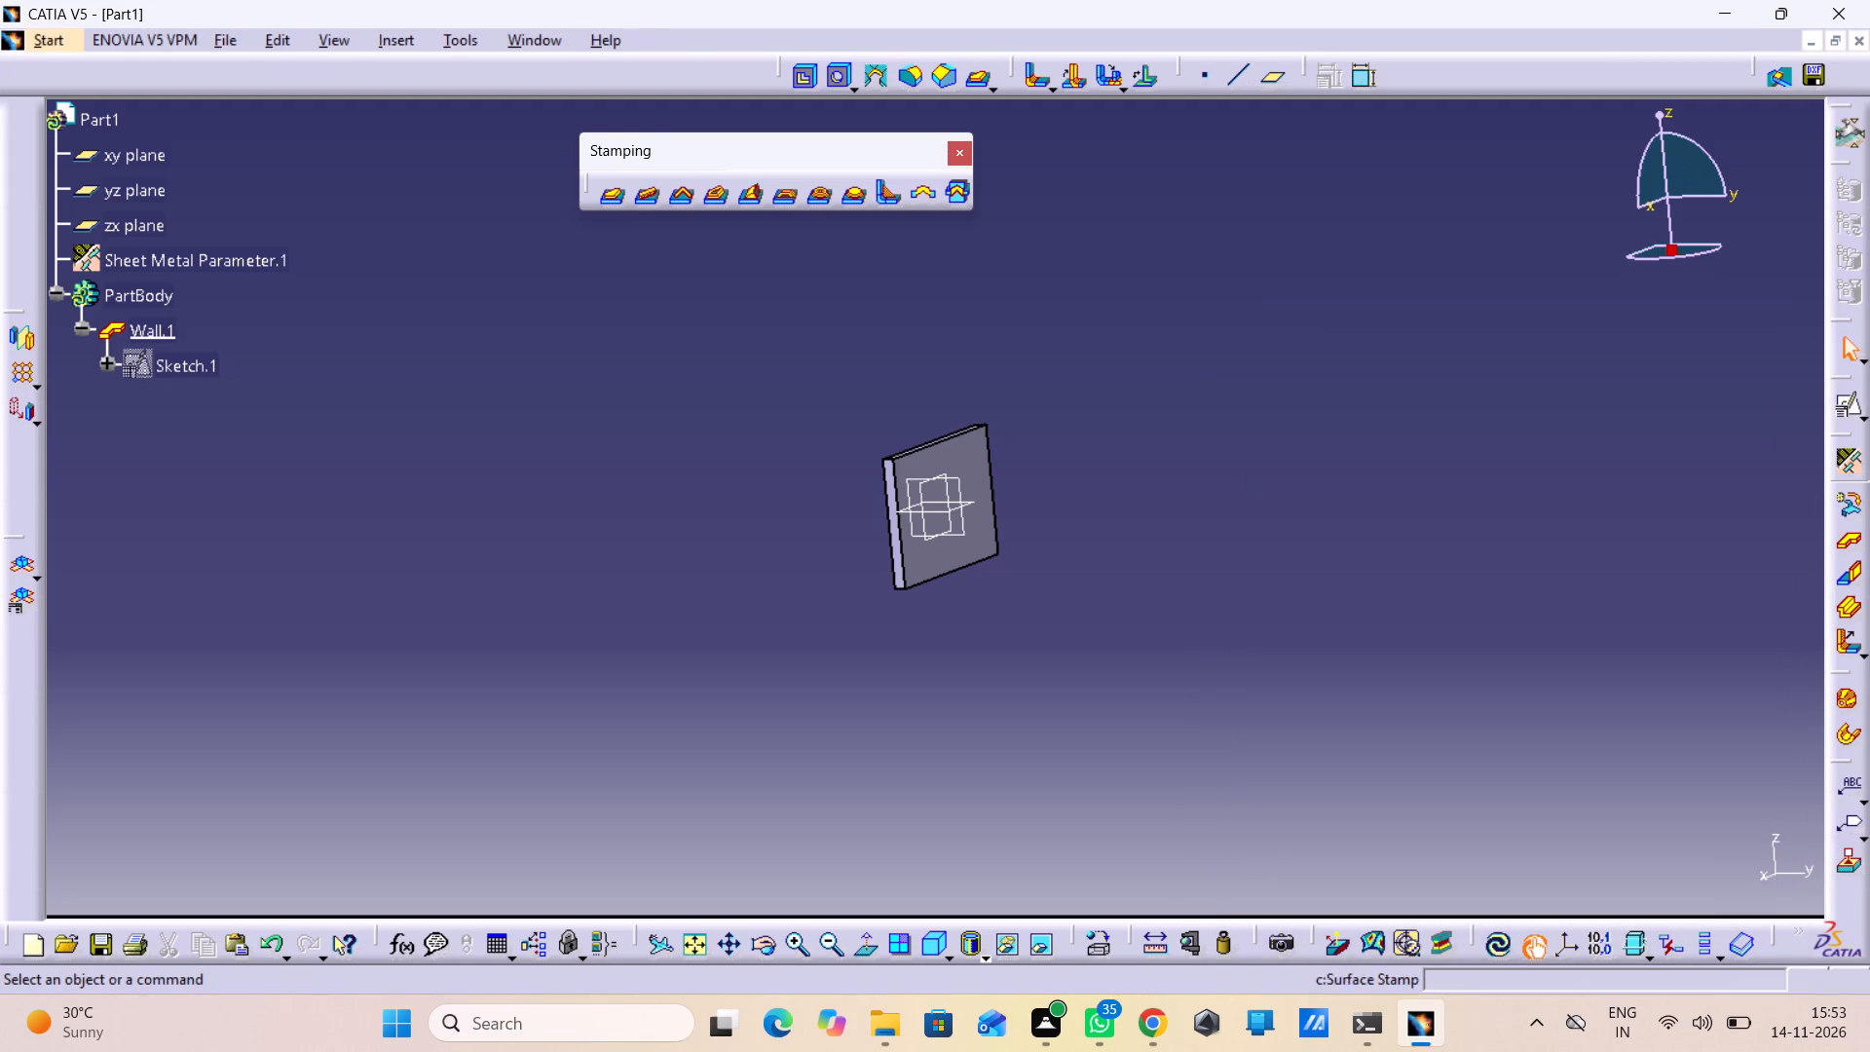
pyautogui.rightClick(651, 190)
pyautogui.click(651, 190)
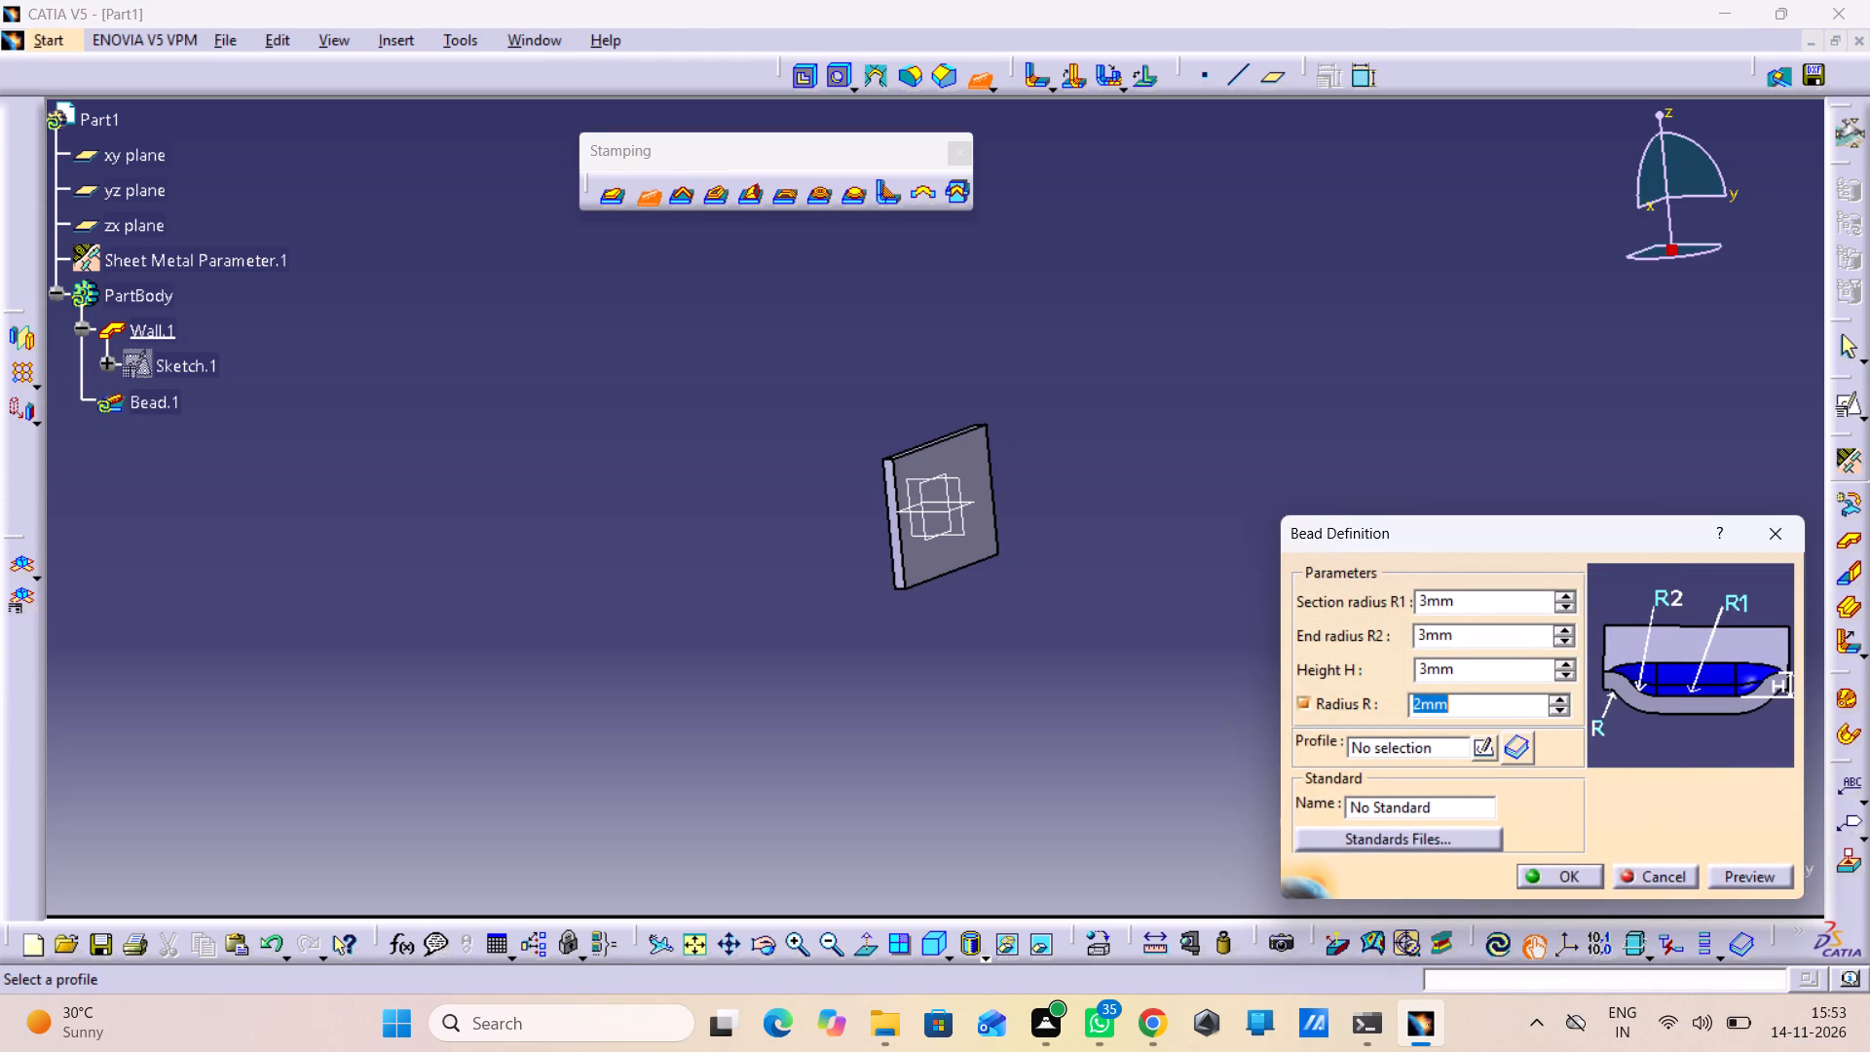
pyautogui.click(686, 203)
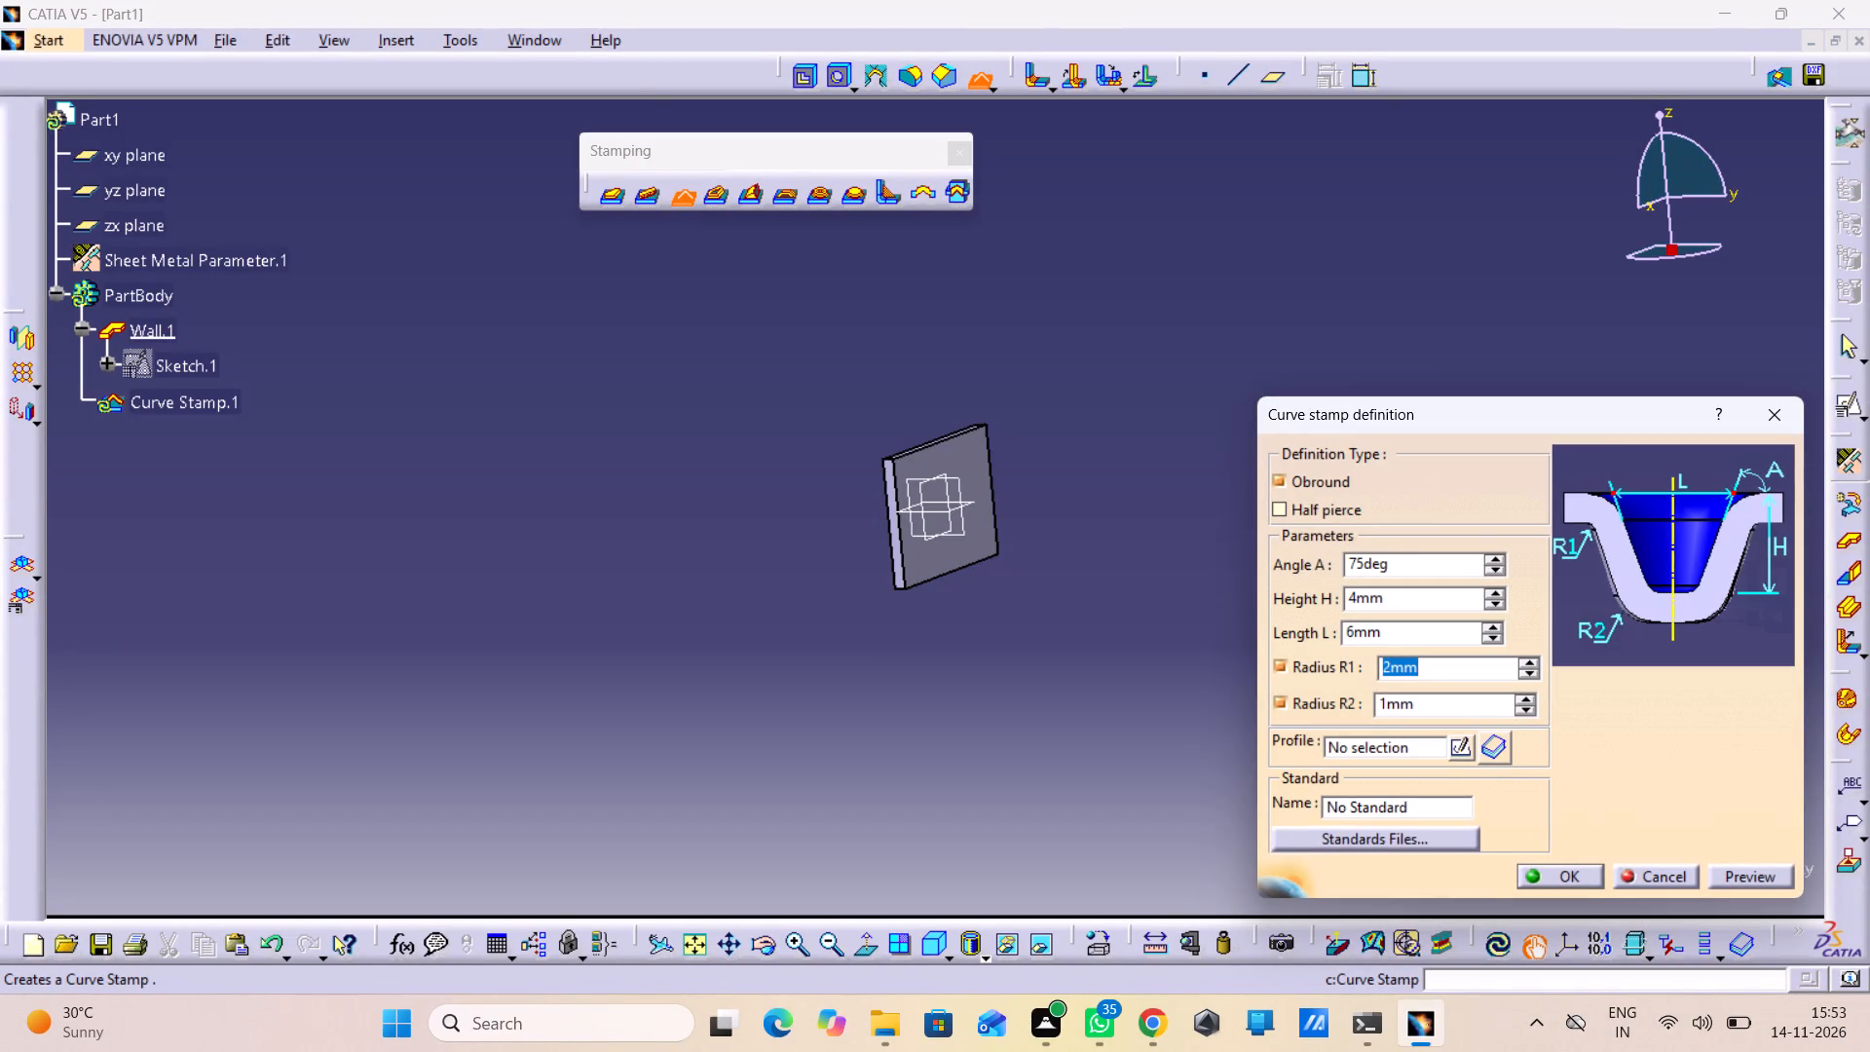
pyautogui.click(712, 196)
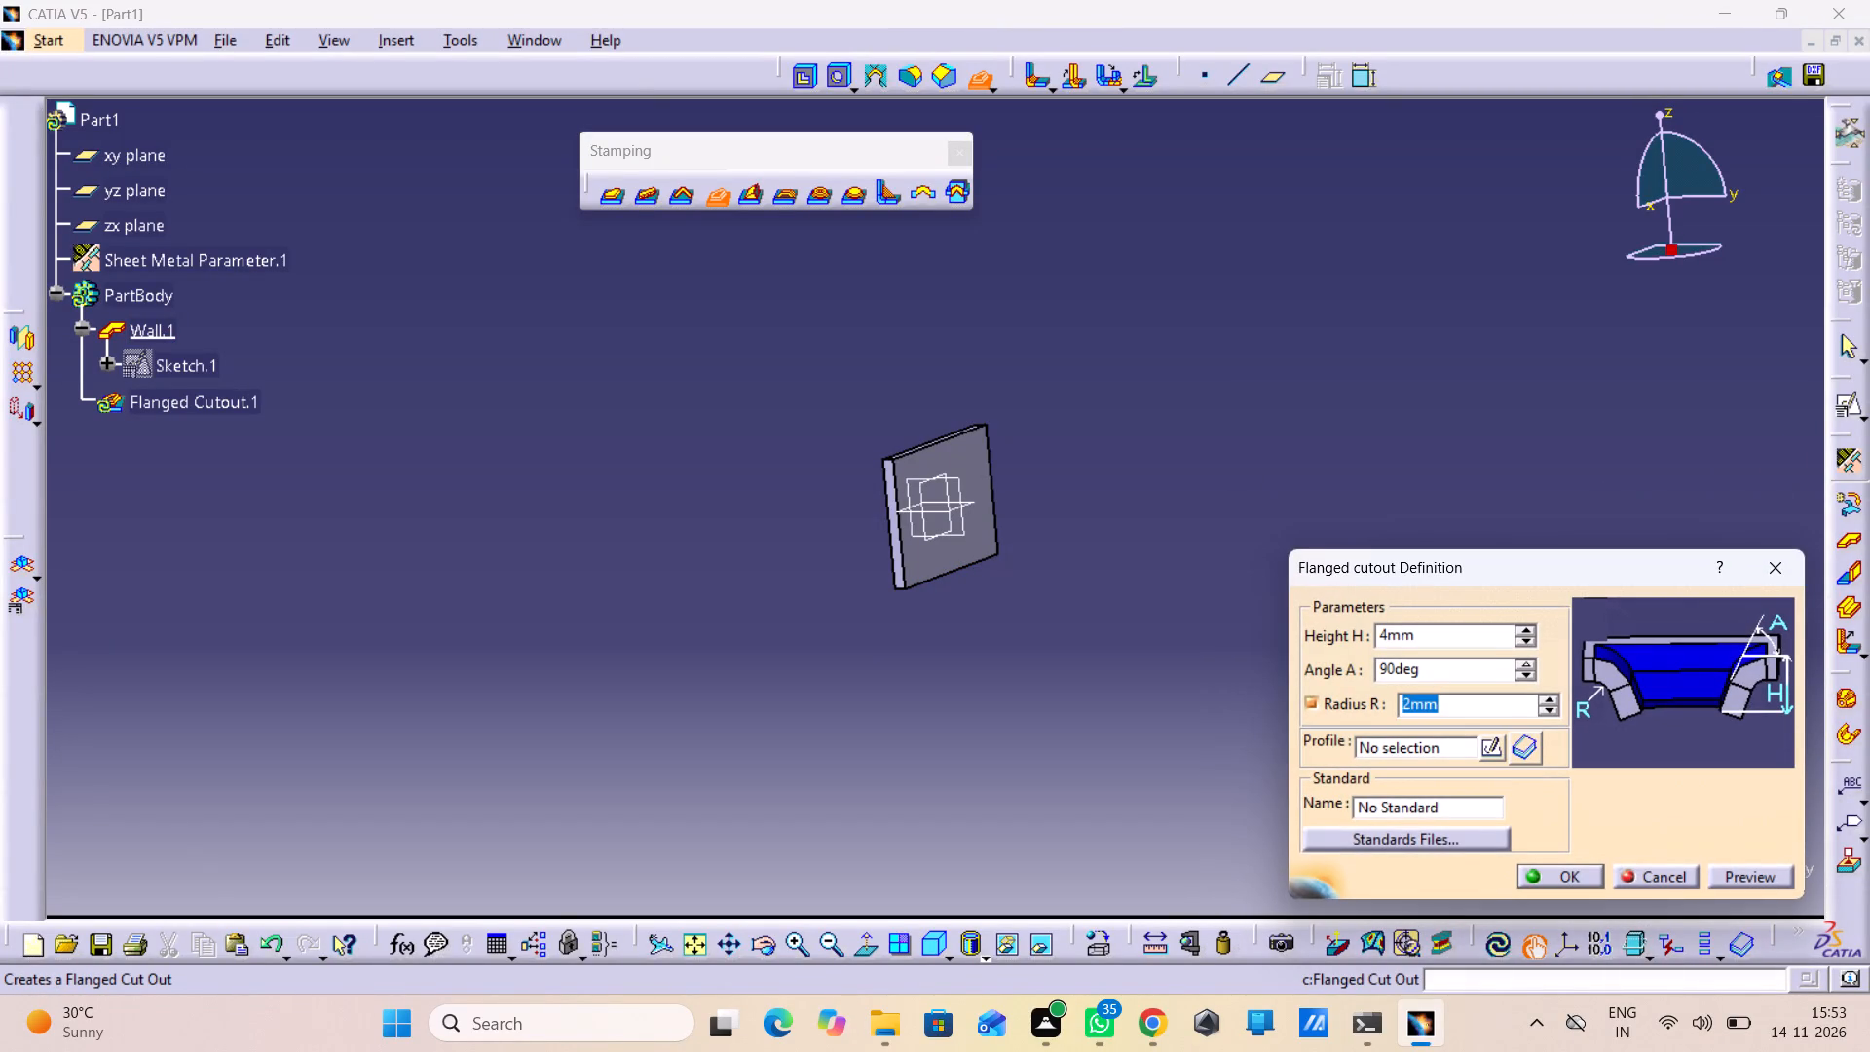
pyautogui.click(739, 193)
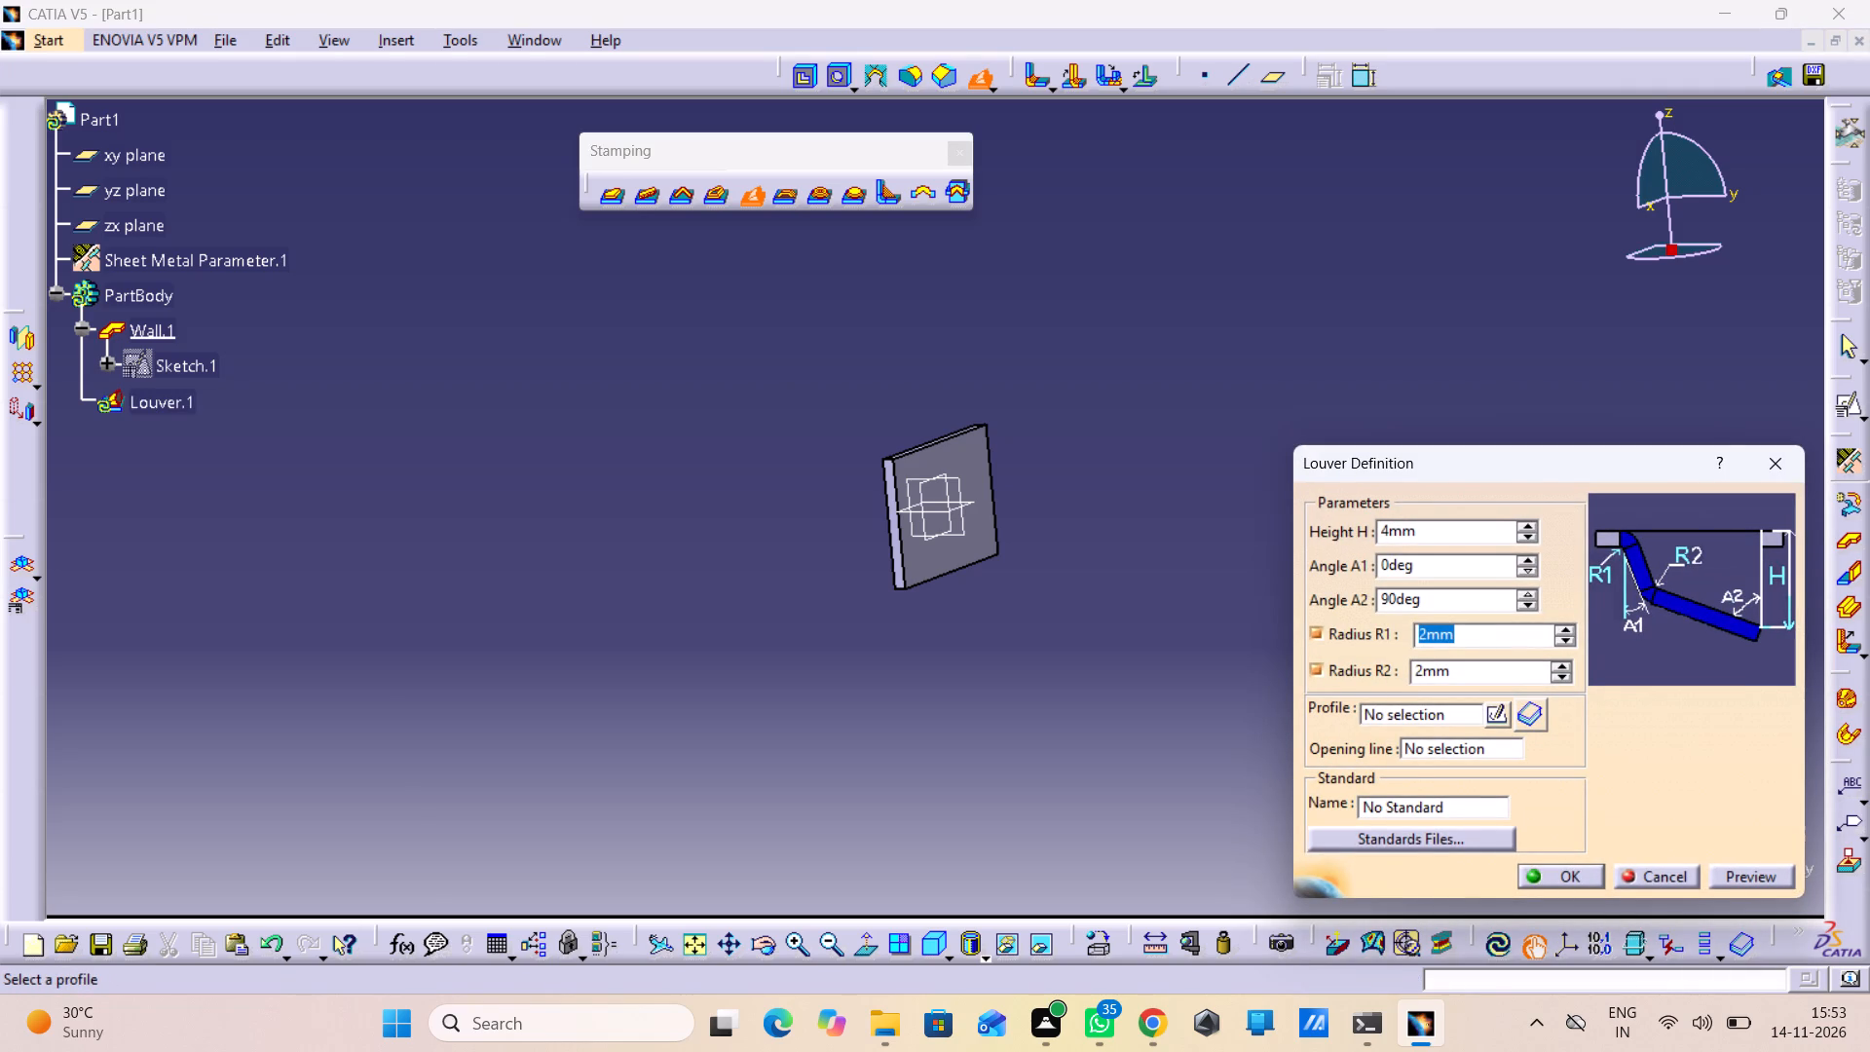
pyautogui.click(783, 200)
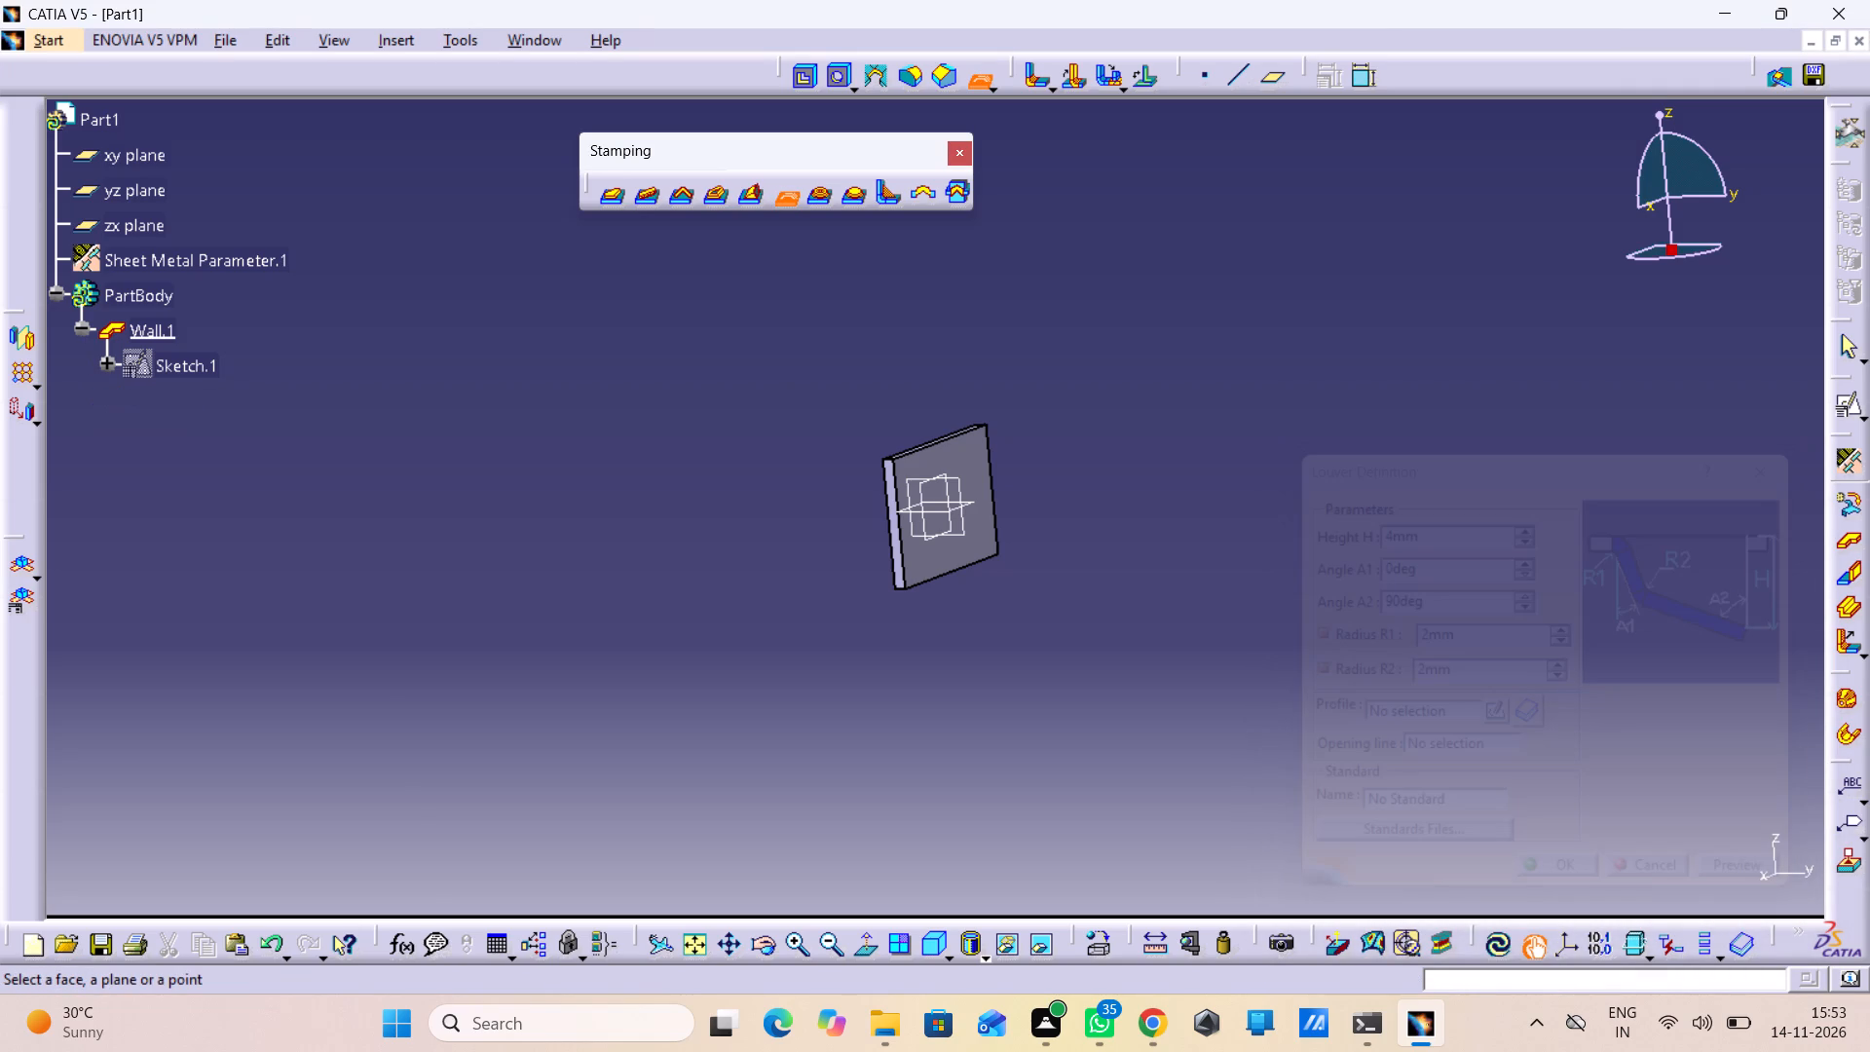
pyautogui.click(783, 200)
pyautogui.click(783, 200)
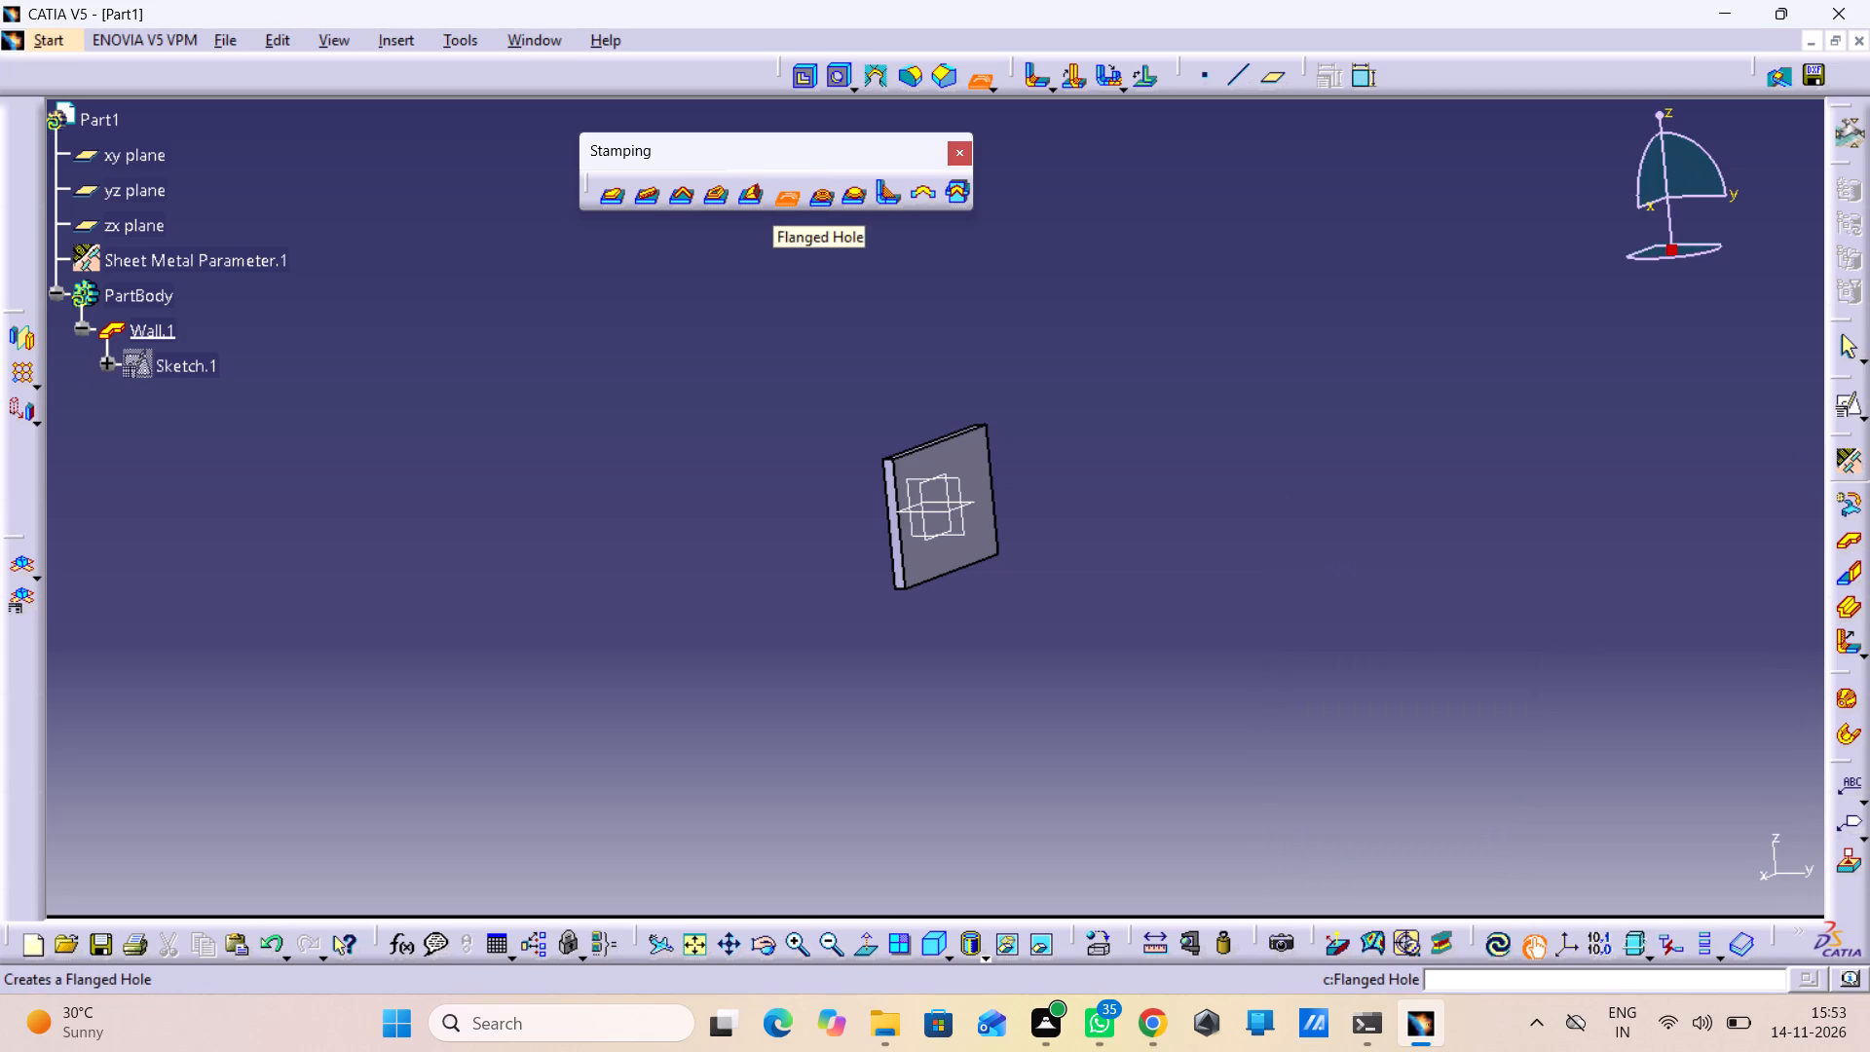
pyautogui.click(809, 201)
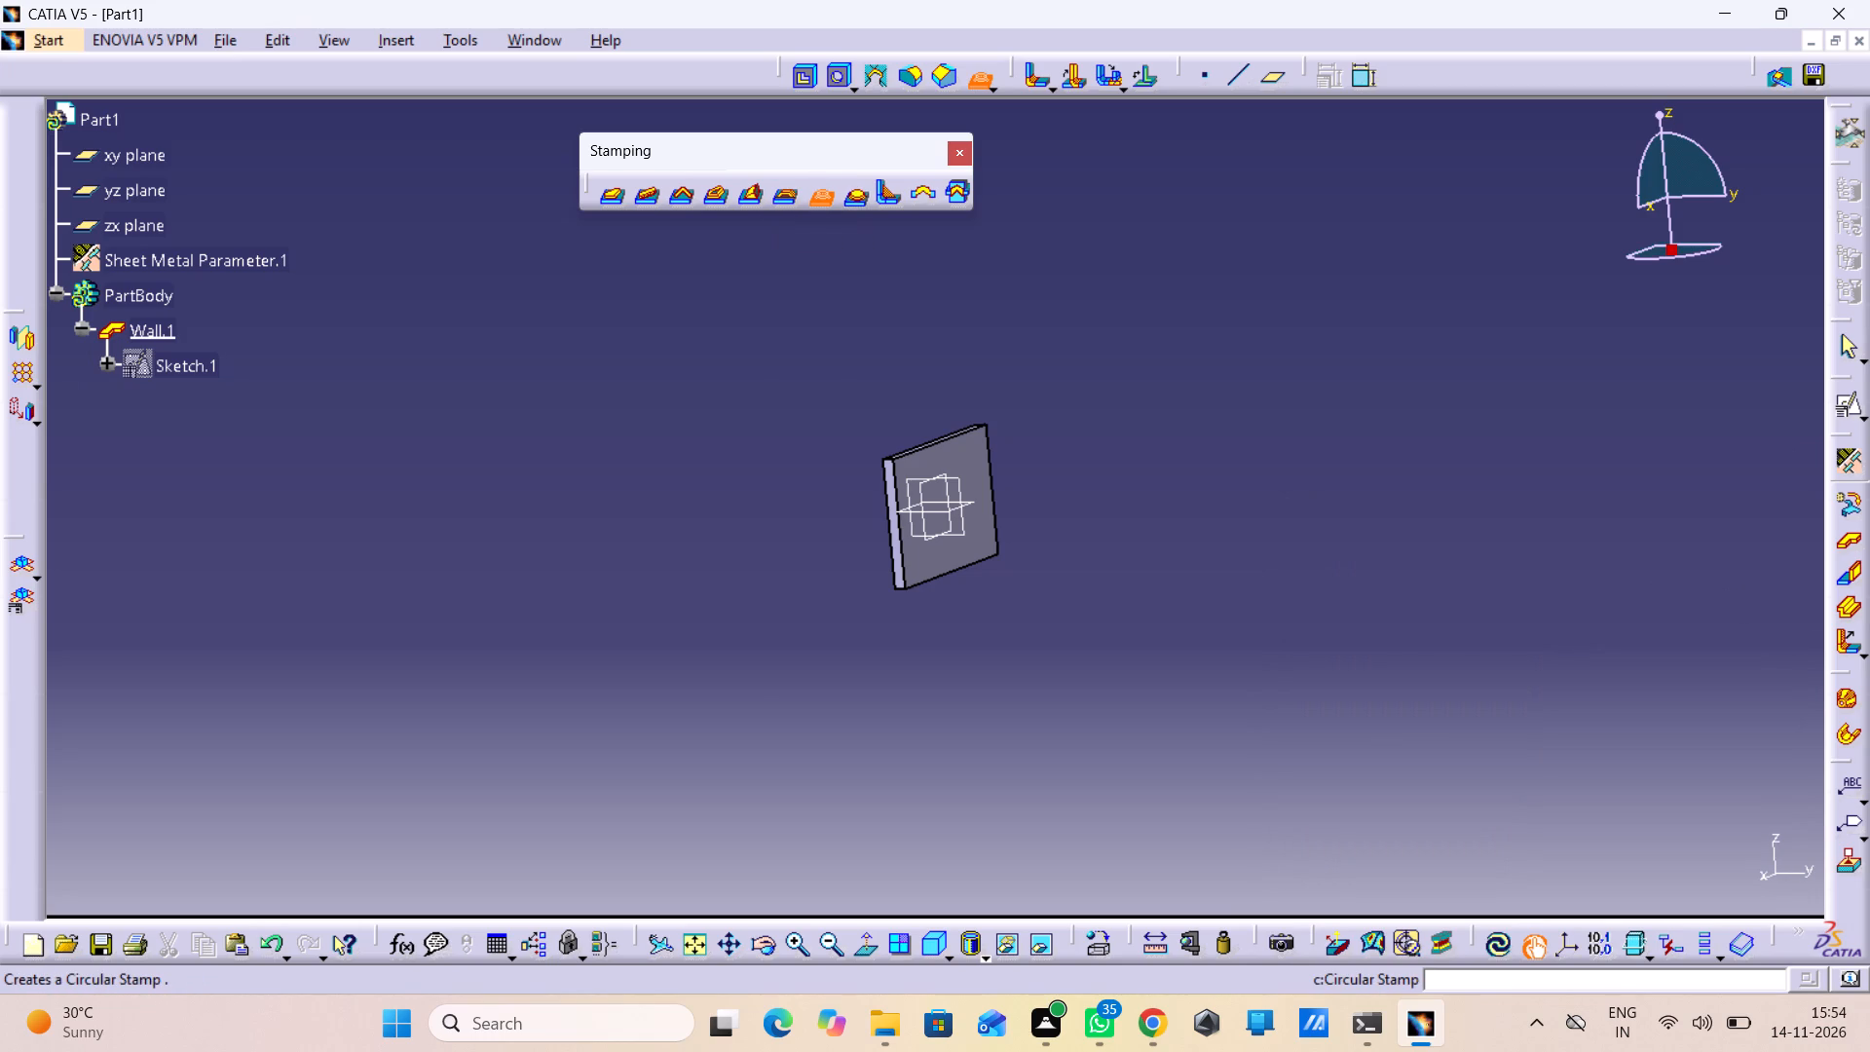
pyautogui.click(851, 199)
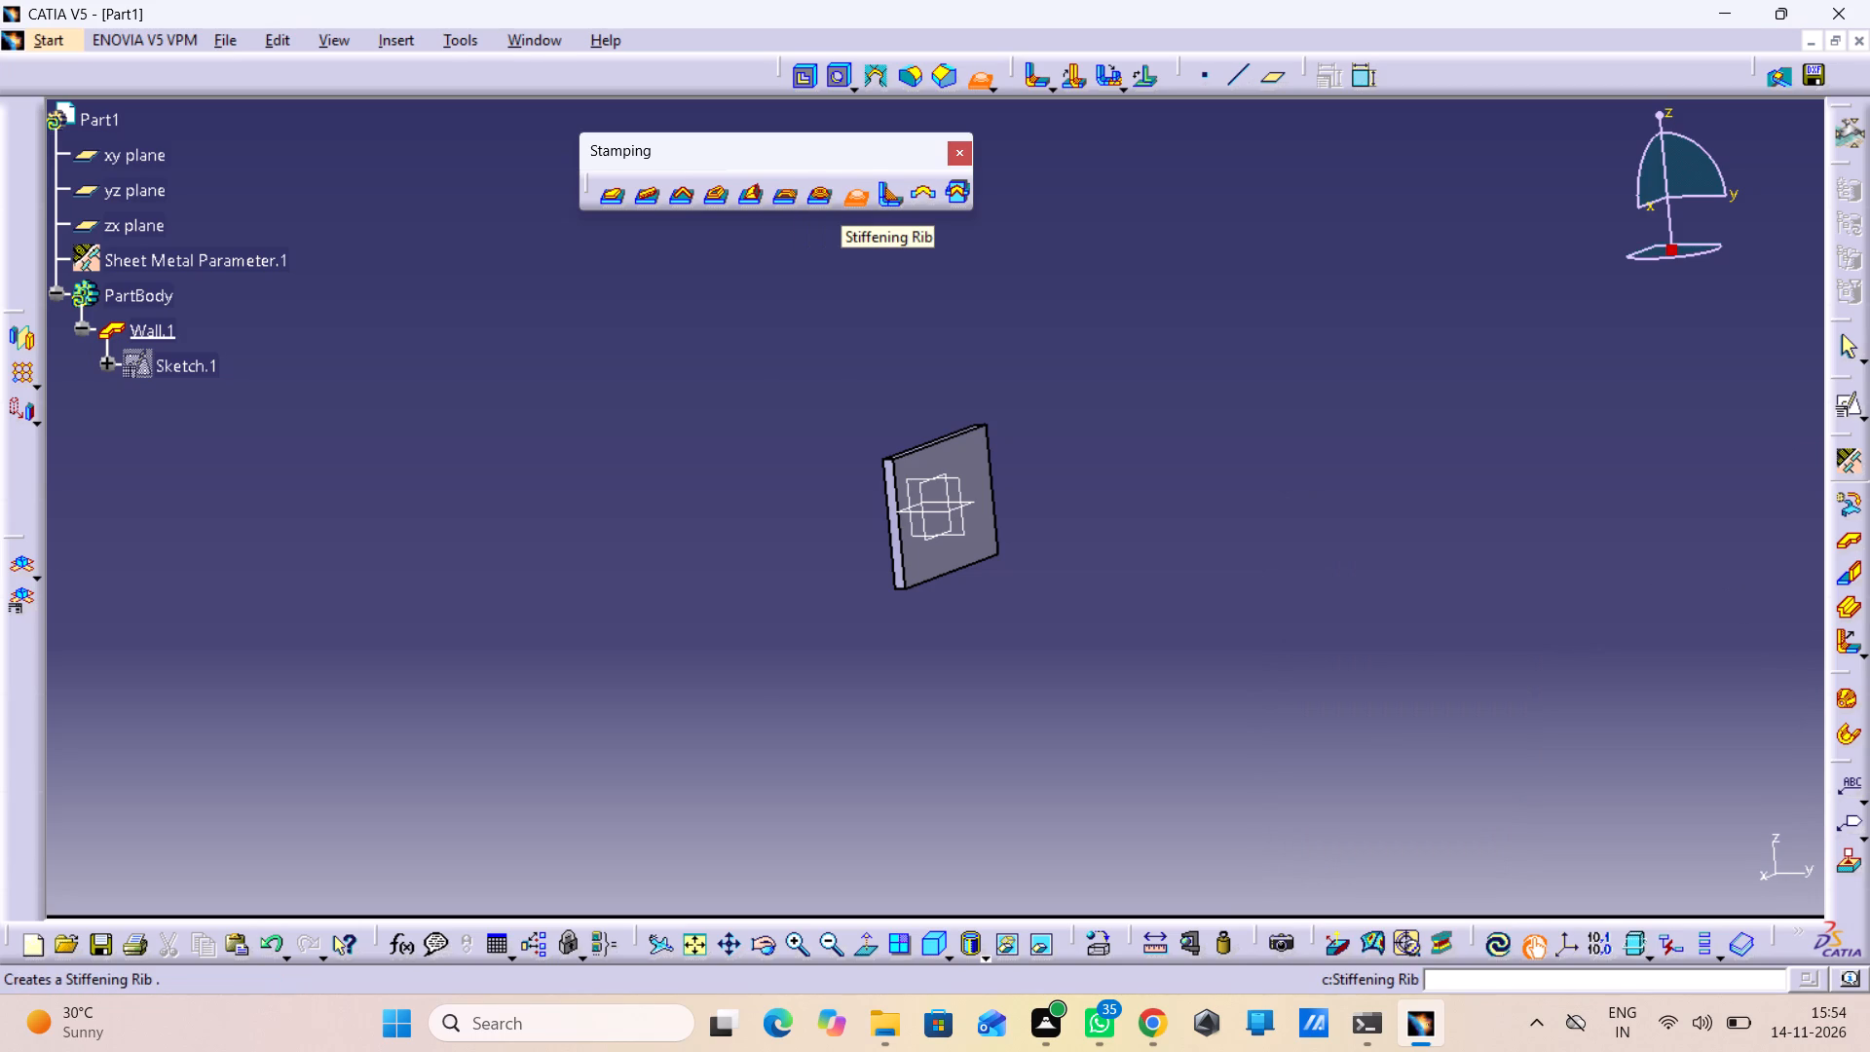
pyautogui.click(883, 193)
pyautogui.click(908, 187)
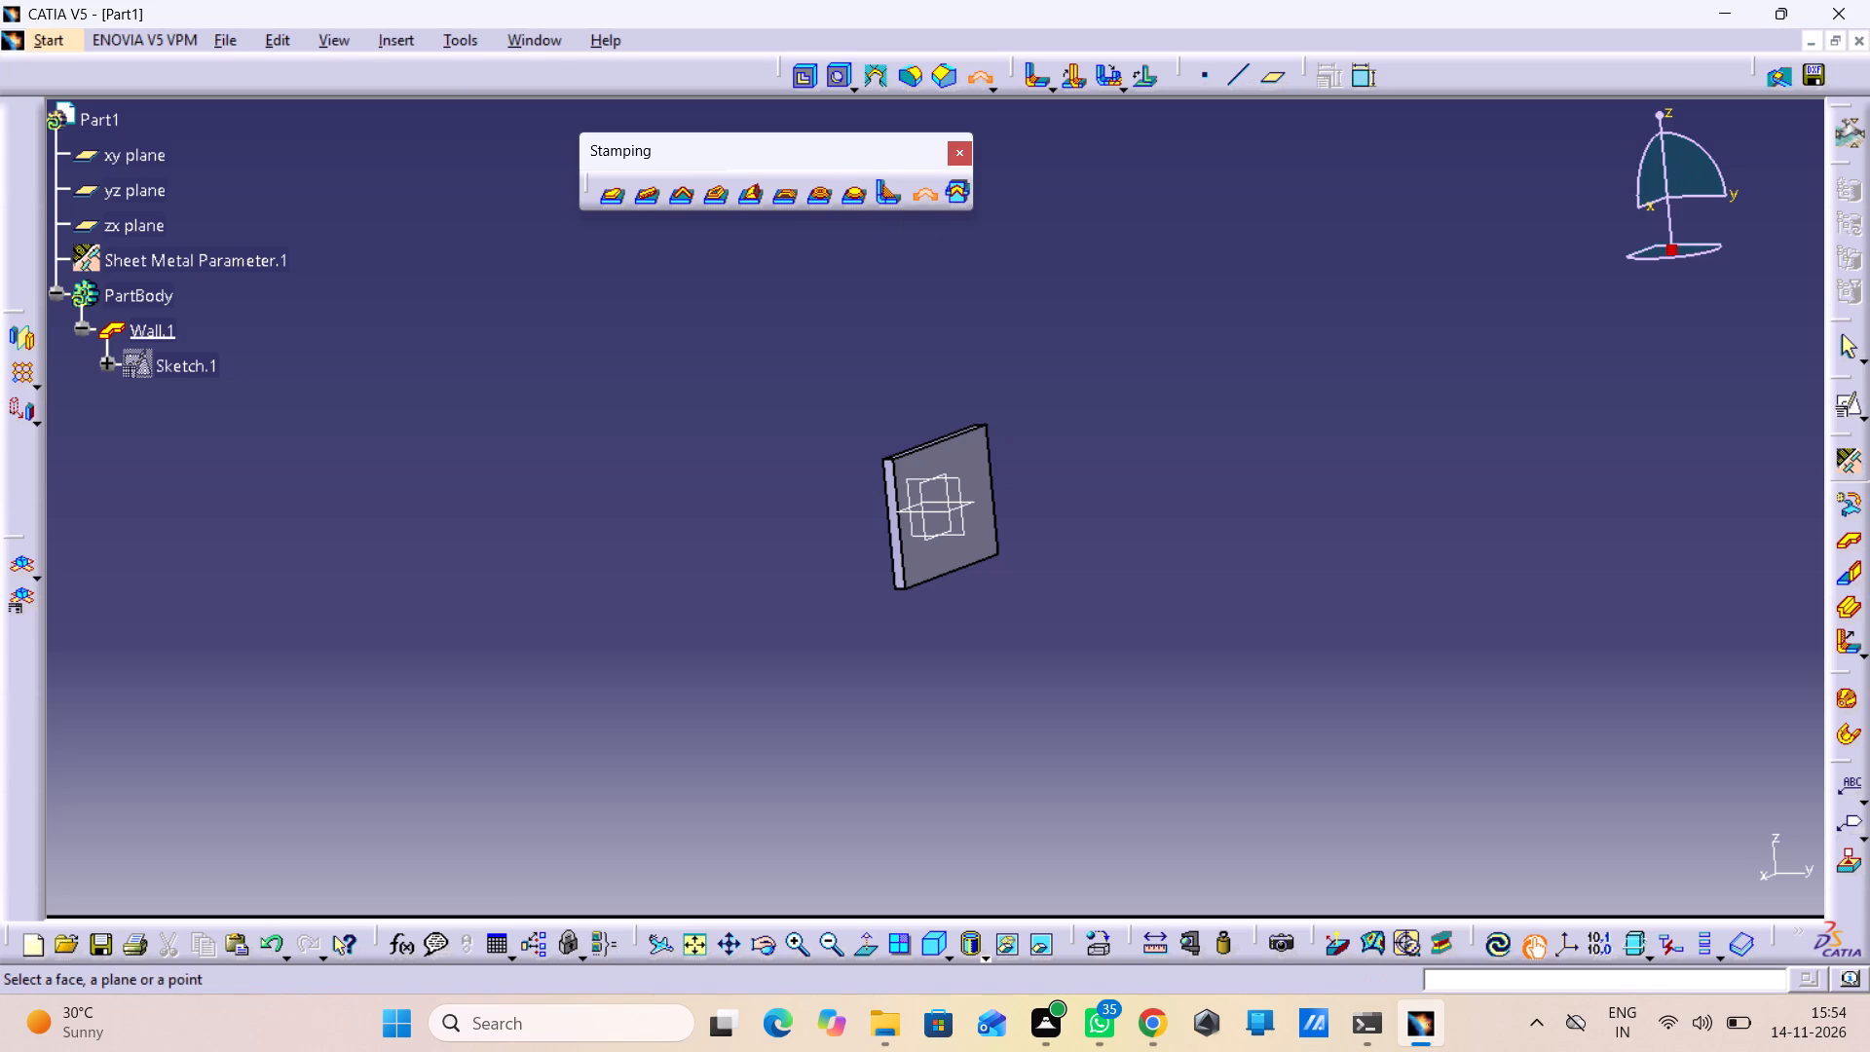
pyautogui.click(955, 191)
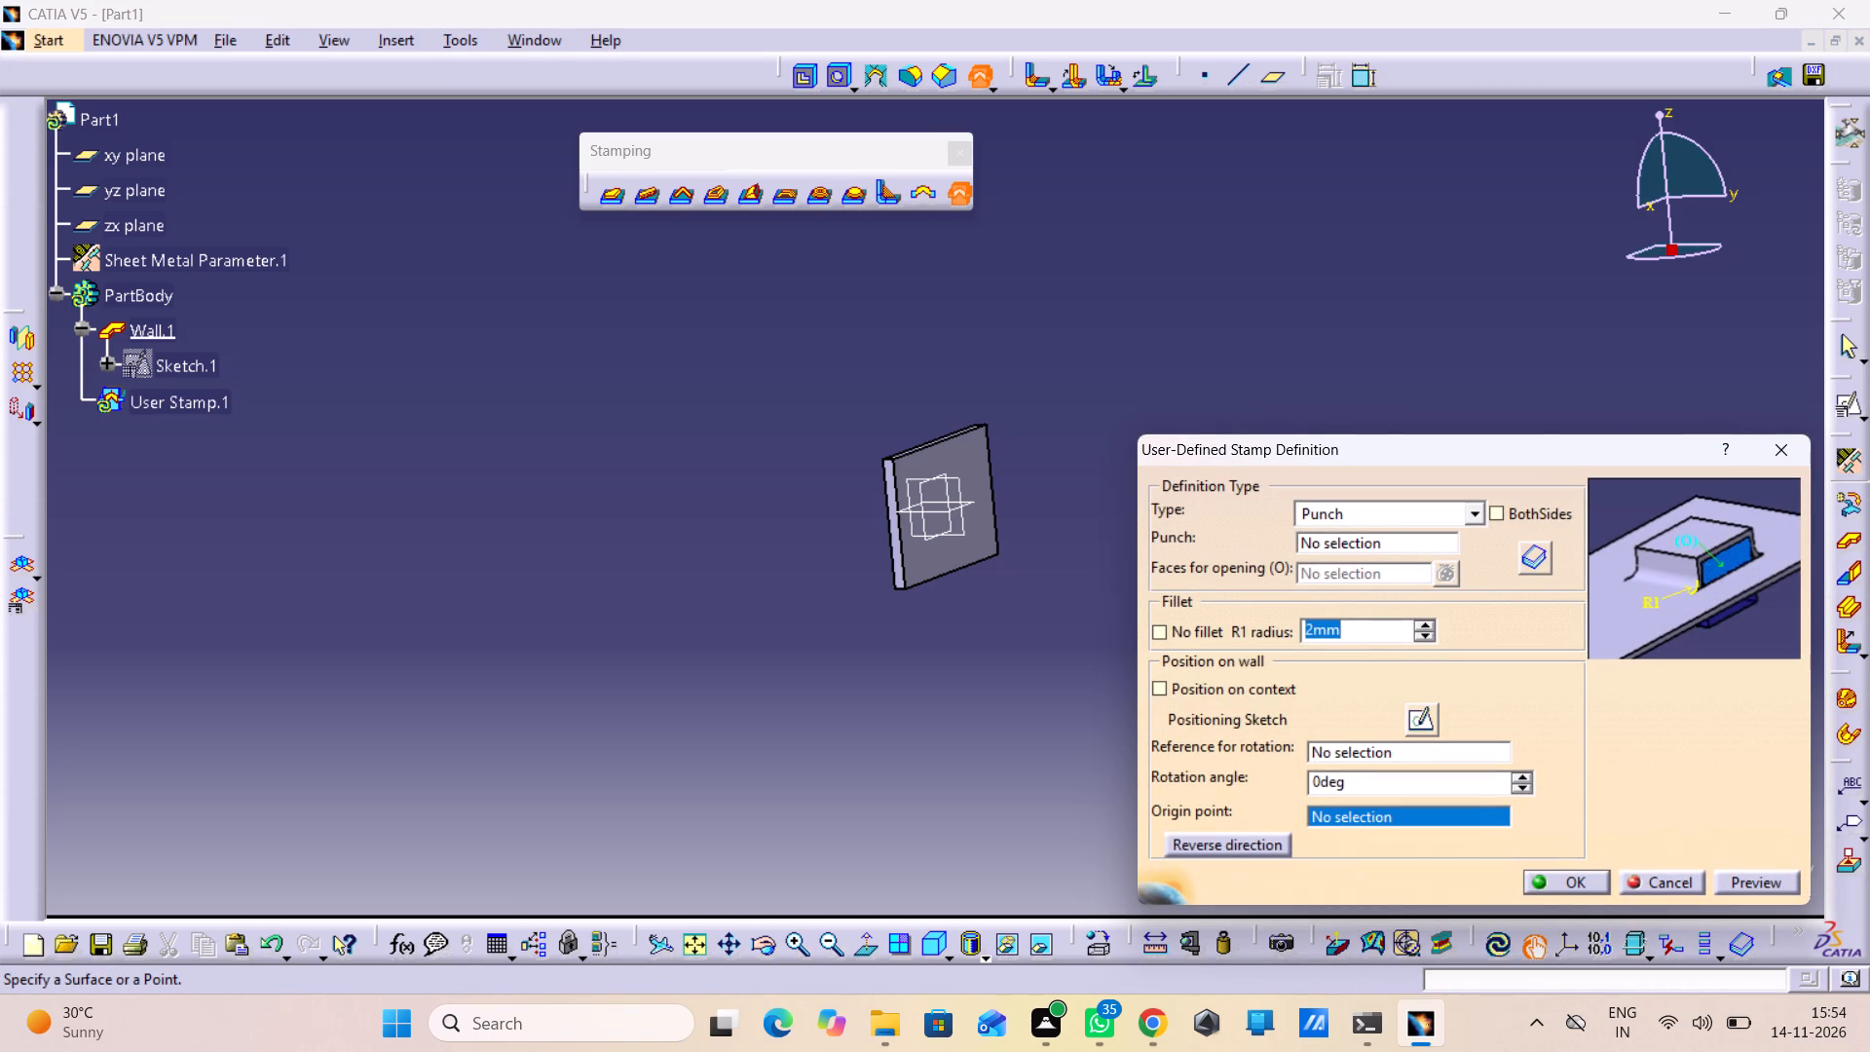
pyautogui.click(612, 194)
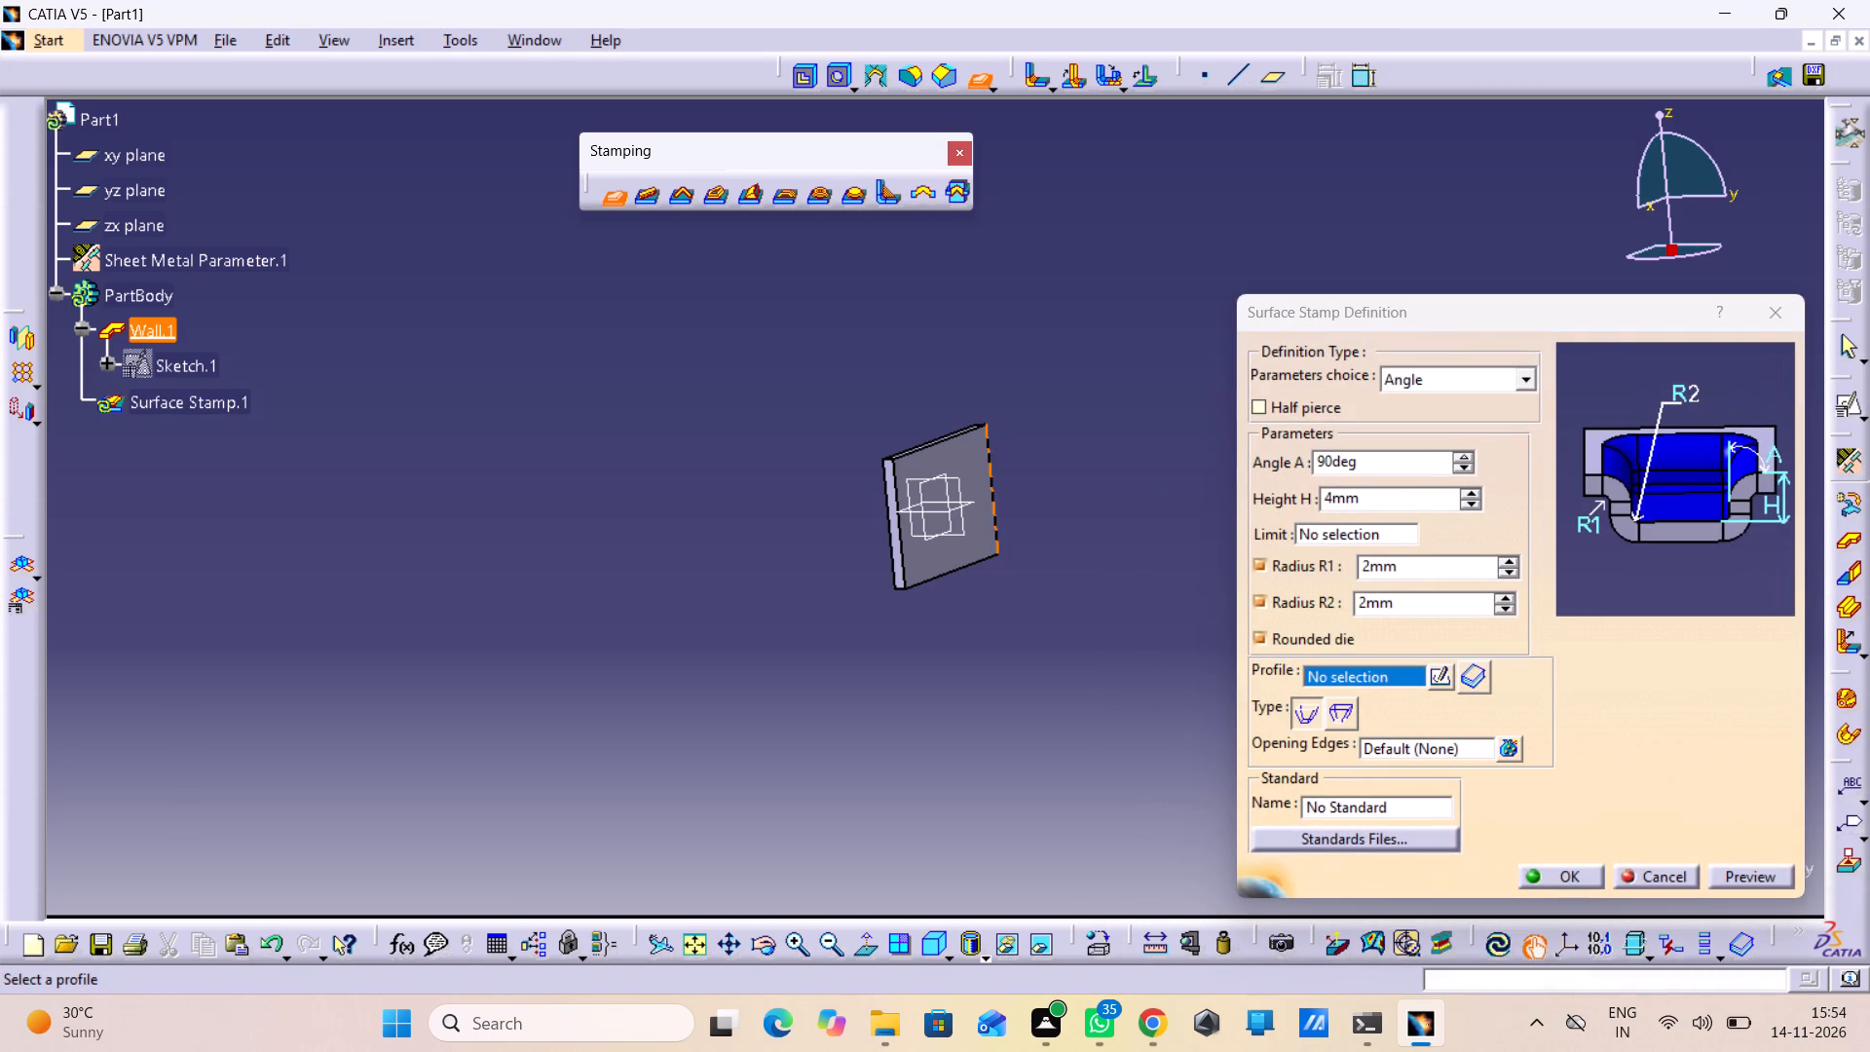
# Define a Bead along the wall's long upper edge with the offered radii and height, preview it, and inspect its shape.
pyautogui.click(654, 200)
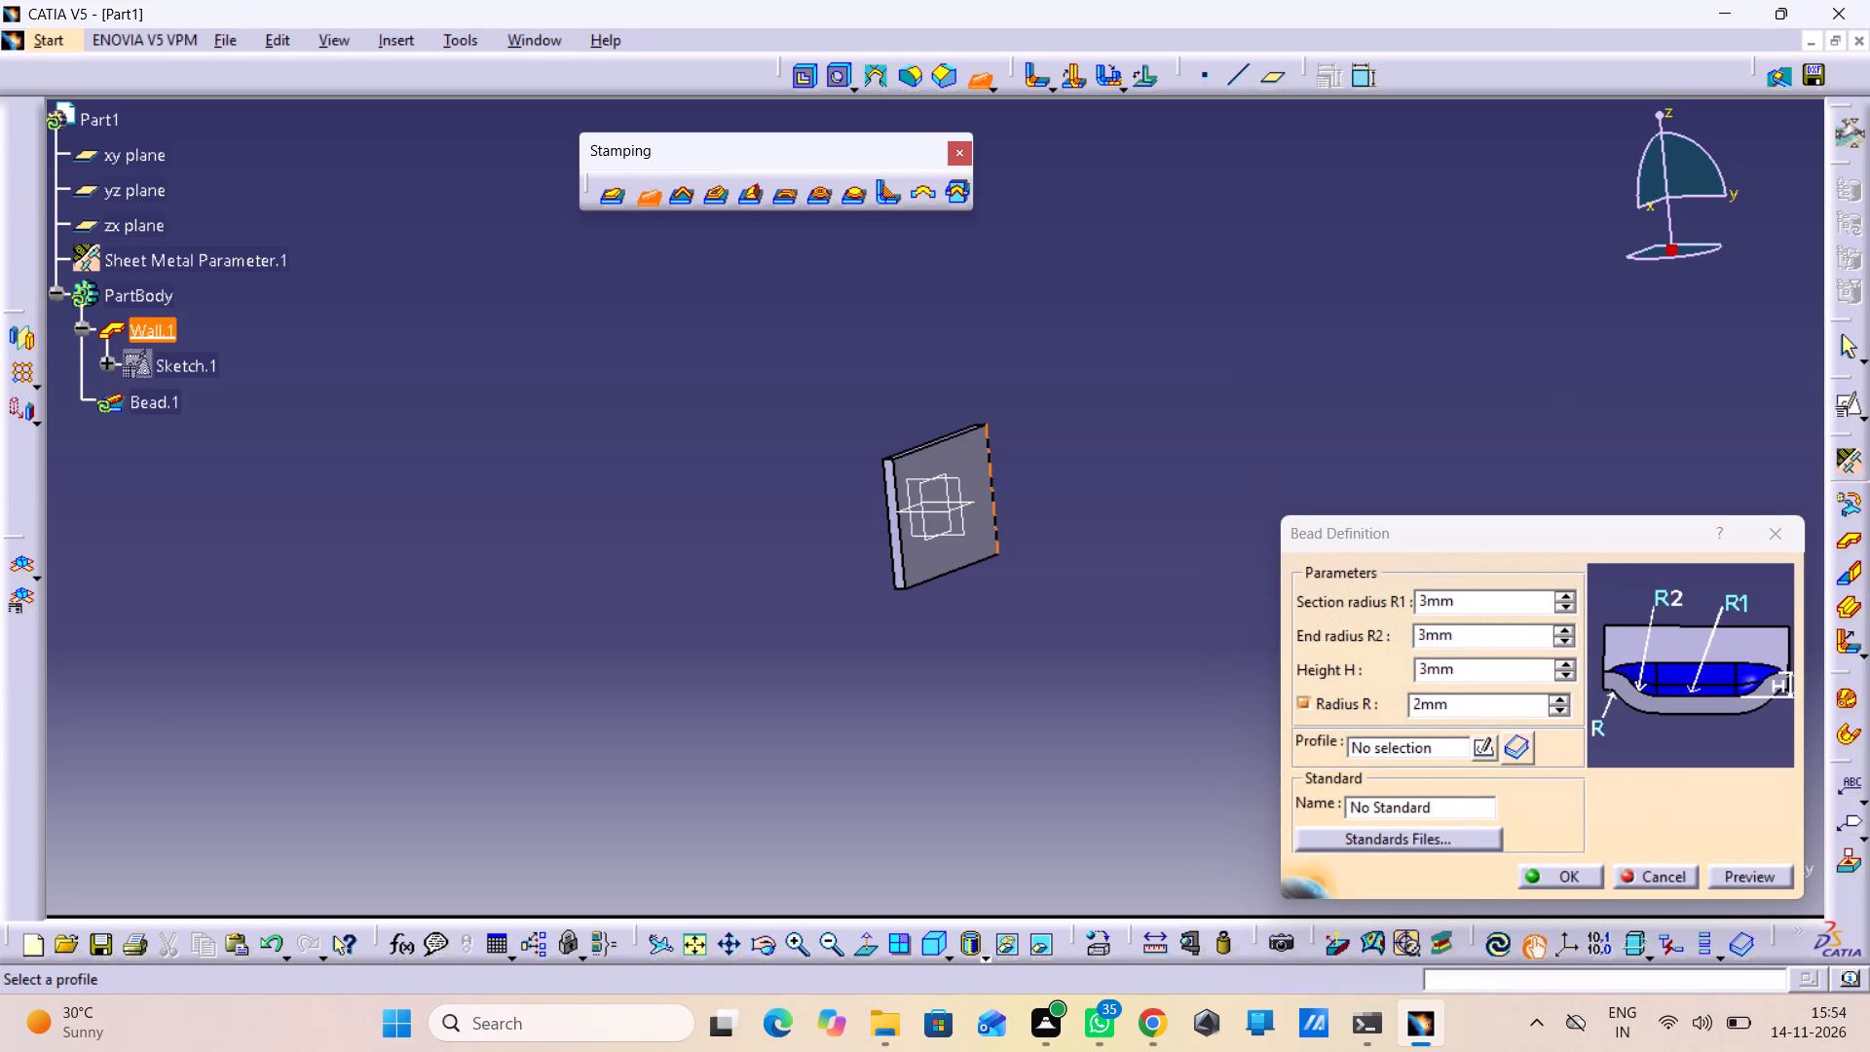
pyautogui.click(929, 445)
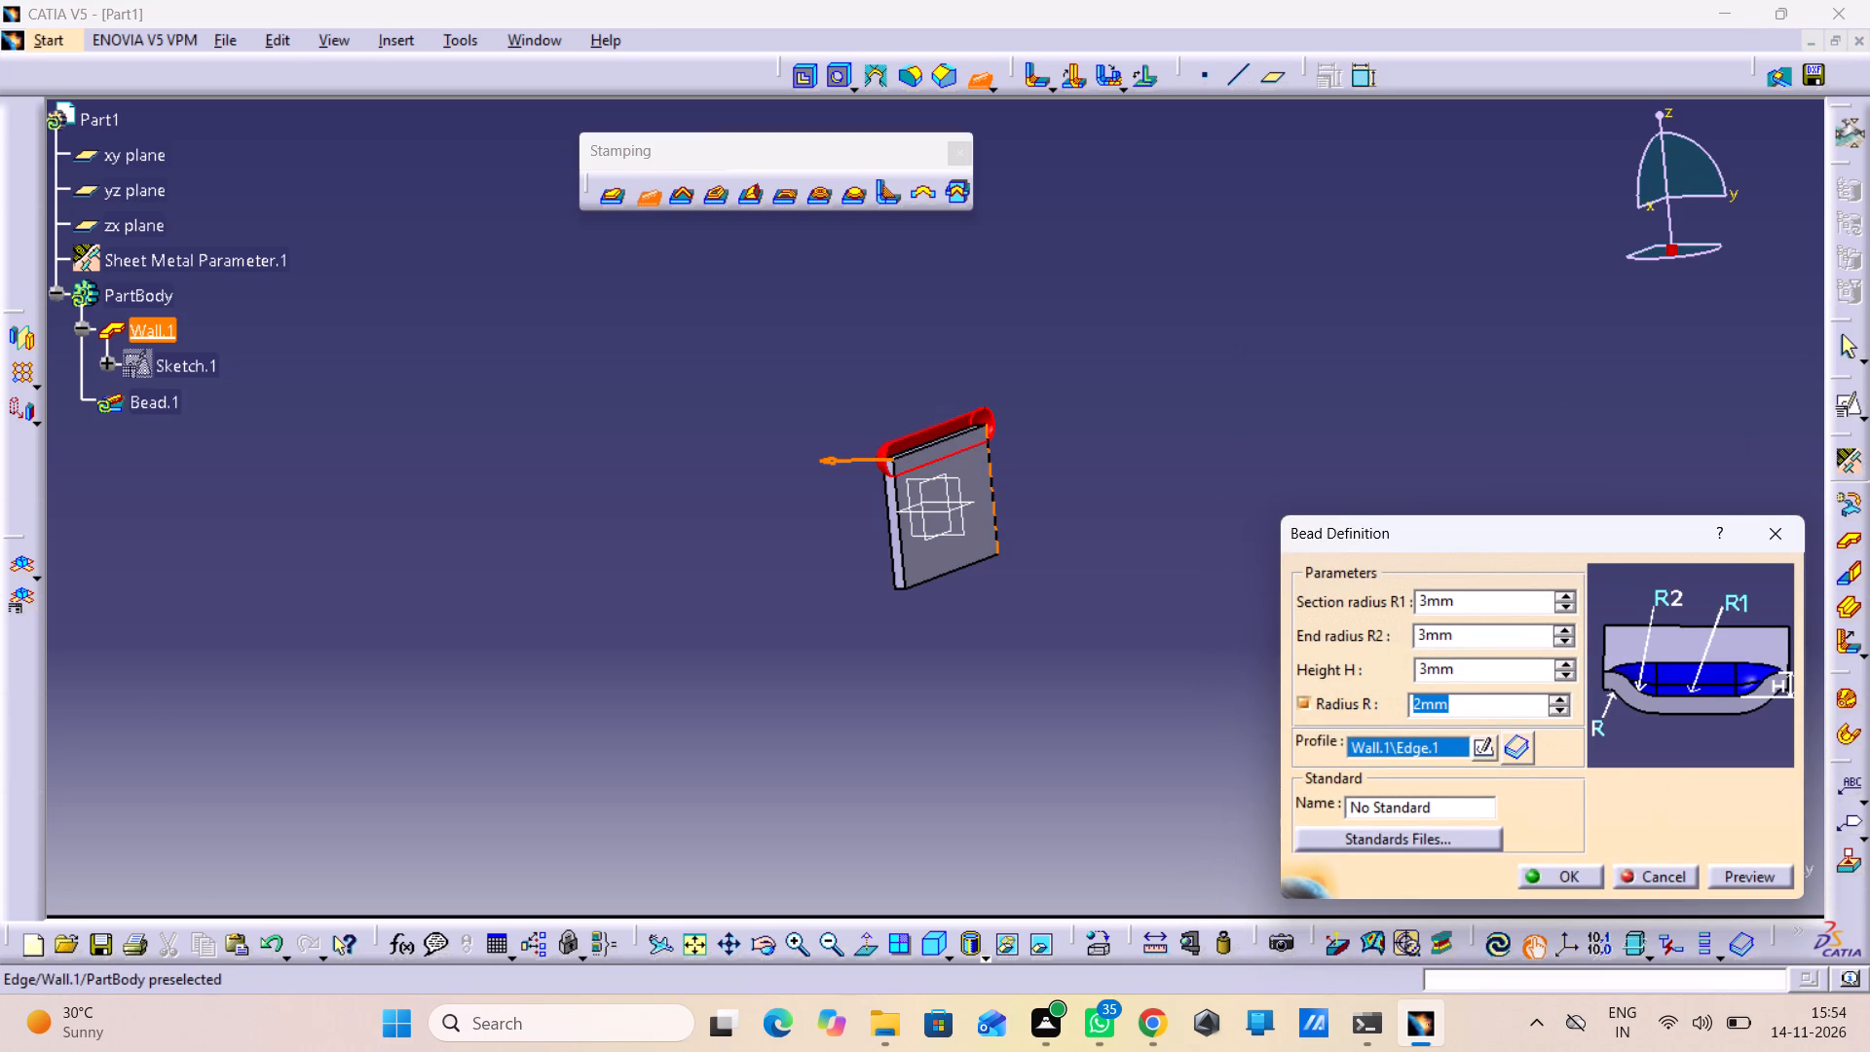
pyautogui.moveTo(994, 485); pyautogui.dragTo(883, 248, button='middle')
pyautogui.moveTo(994, 485); pyautogui.dragTo(883, 248, button='right')
pyautogui.moveTo(891, 671); pyautogui.dragTo(952, 452, button='middle')
pyautogui.moveTo(891, 671); pyautogui.dragTo(945, 471, button='right')
pyautogui.moveTo(726, 379); pyautogui.dragTo(608, 500, button='middle')
pyautogui.moveTo(726, 379); pyautogui.dragTo(608, 500, button='right')
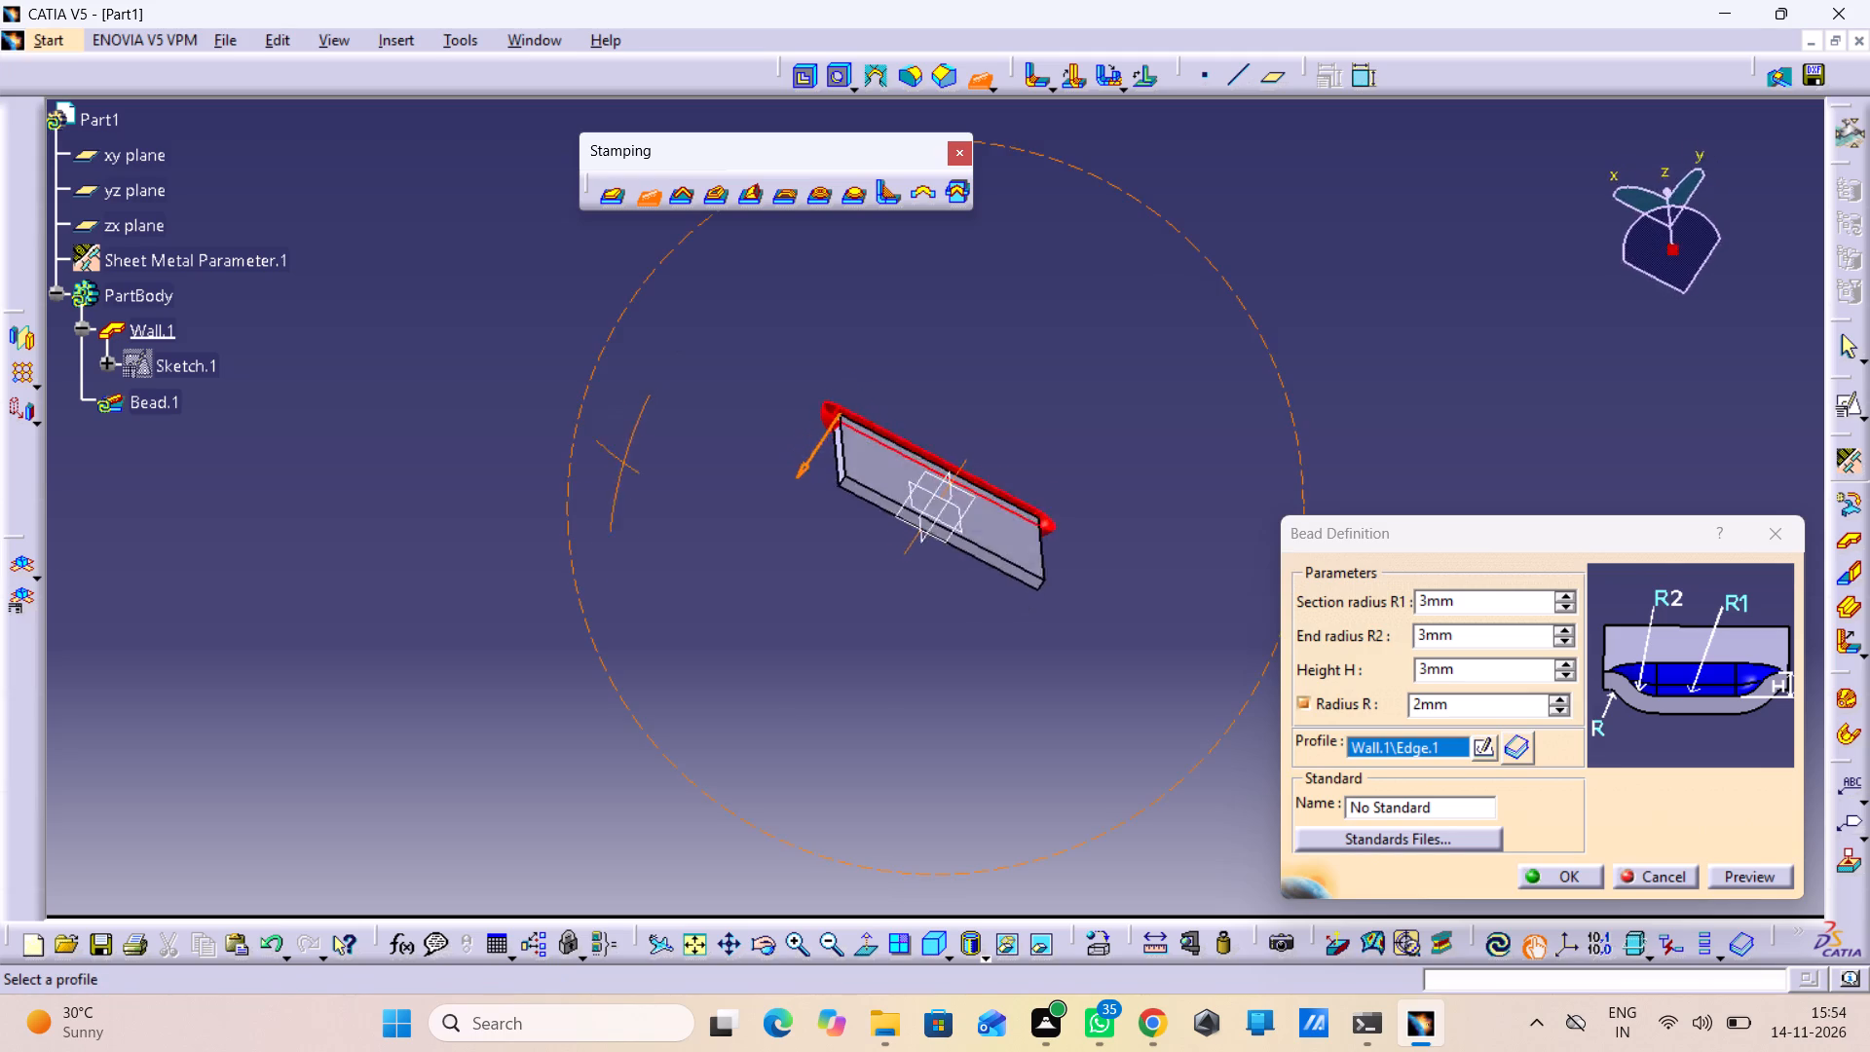
pyautogui.moveTo(608, 500); pyautogui.dragTo(590, 539, button='right')
pyautogui.moveTo(608, 500); pyautogui.dragTo(587, 552, button='middle')
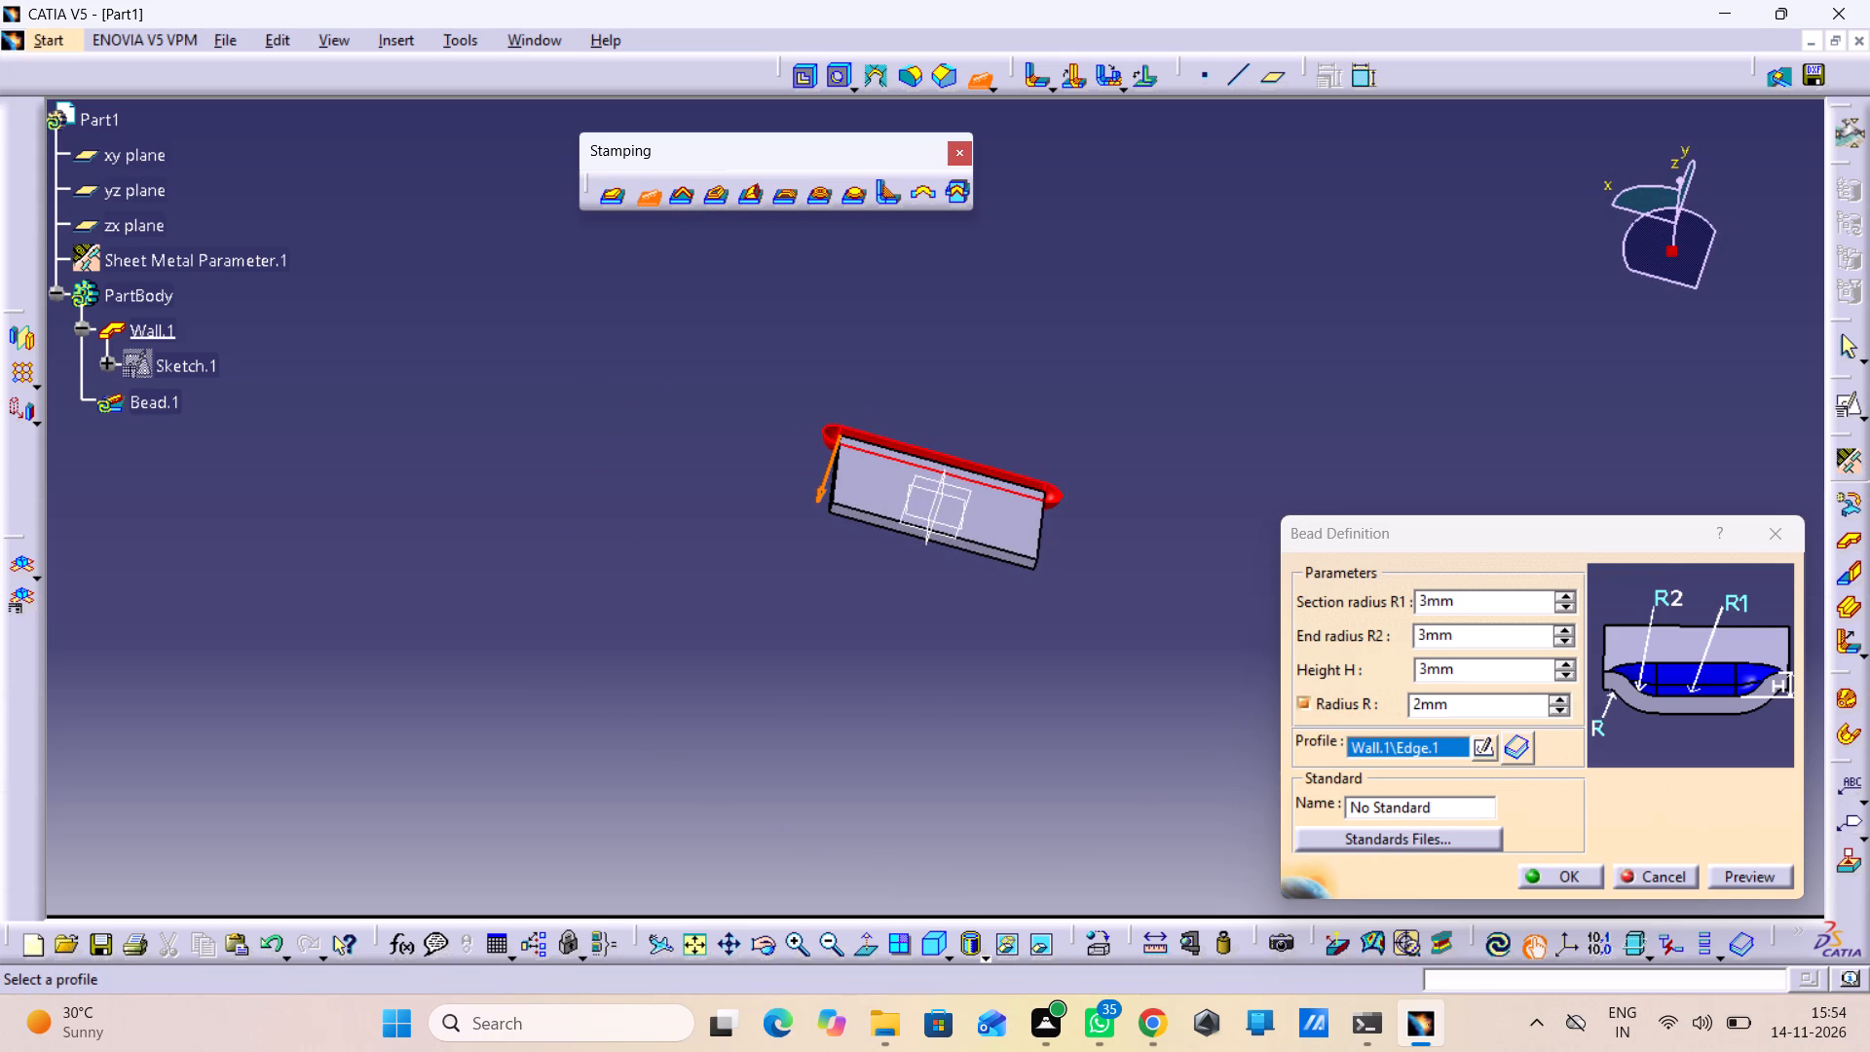
pyautogui.click(1731, 871)
pyautogui.moveTo(854, 671); pyautogui.dragTo(1238, 590, button='middle')
pyautogui.moveTo(859, 671); pyautogui.dragTo(1238, 590, button='right')
pyautogui.moveTo(855, 591); pyautogui.dragTo(914, 611, button='middle')
pyautogui.moveTo(882, 596); pyautogui.dragTo(914, 611, button='right')
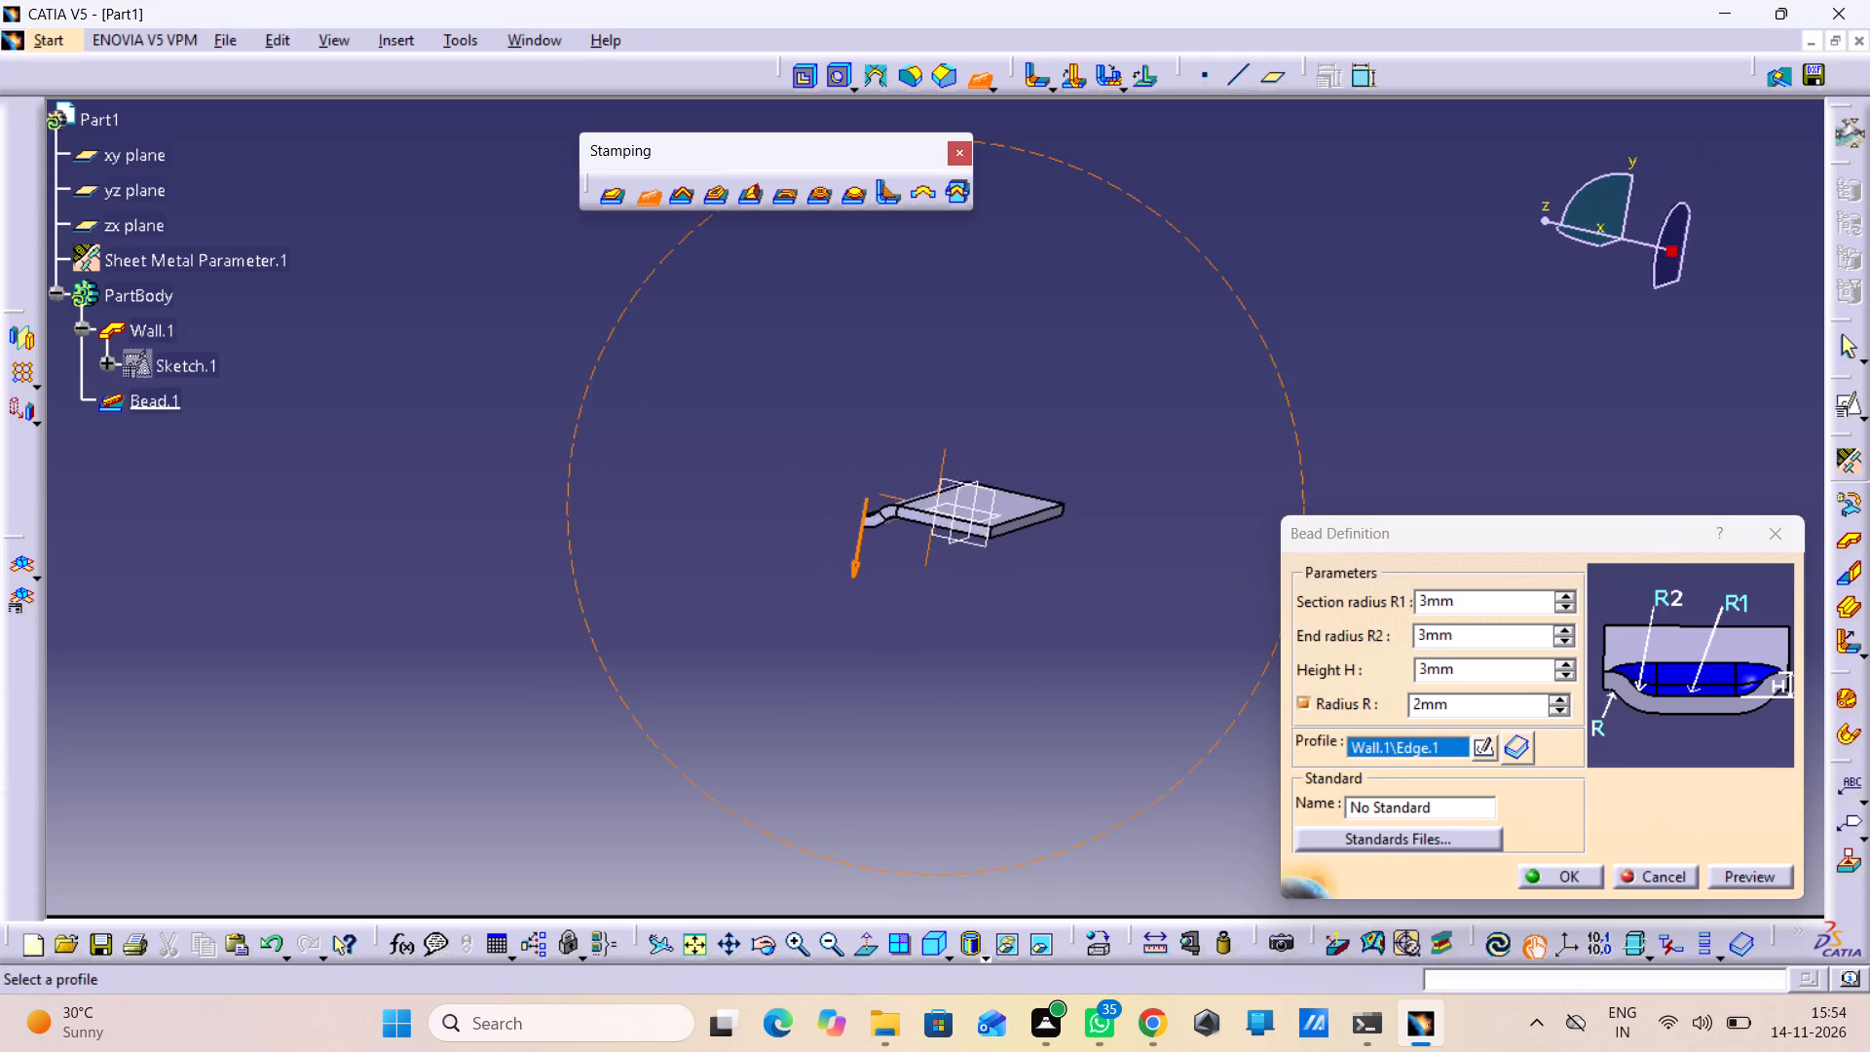
pyautogui.moveTo(914, 611); pyautogui.dragTo(1028, 698, button='right')
pyautogui.moveTo(914, 611); pyautogui.dragTo(1031, 699, button='middle')
pyautogui.moveTo(1032, 695); pyautogui.dragTo(1019, 503, button='middle')
pyautogui.rightClick(1032, 695)
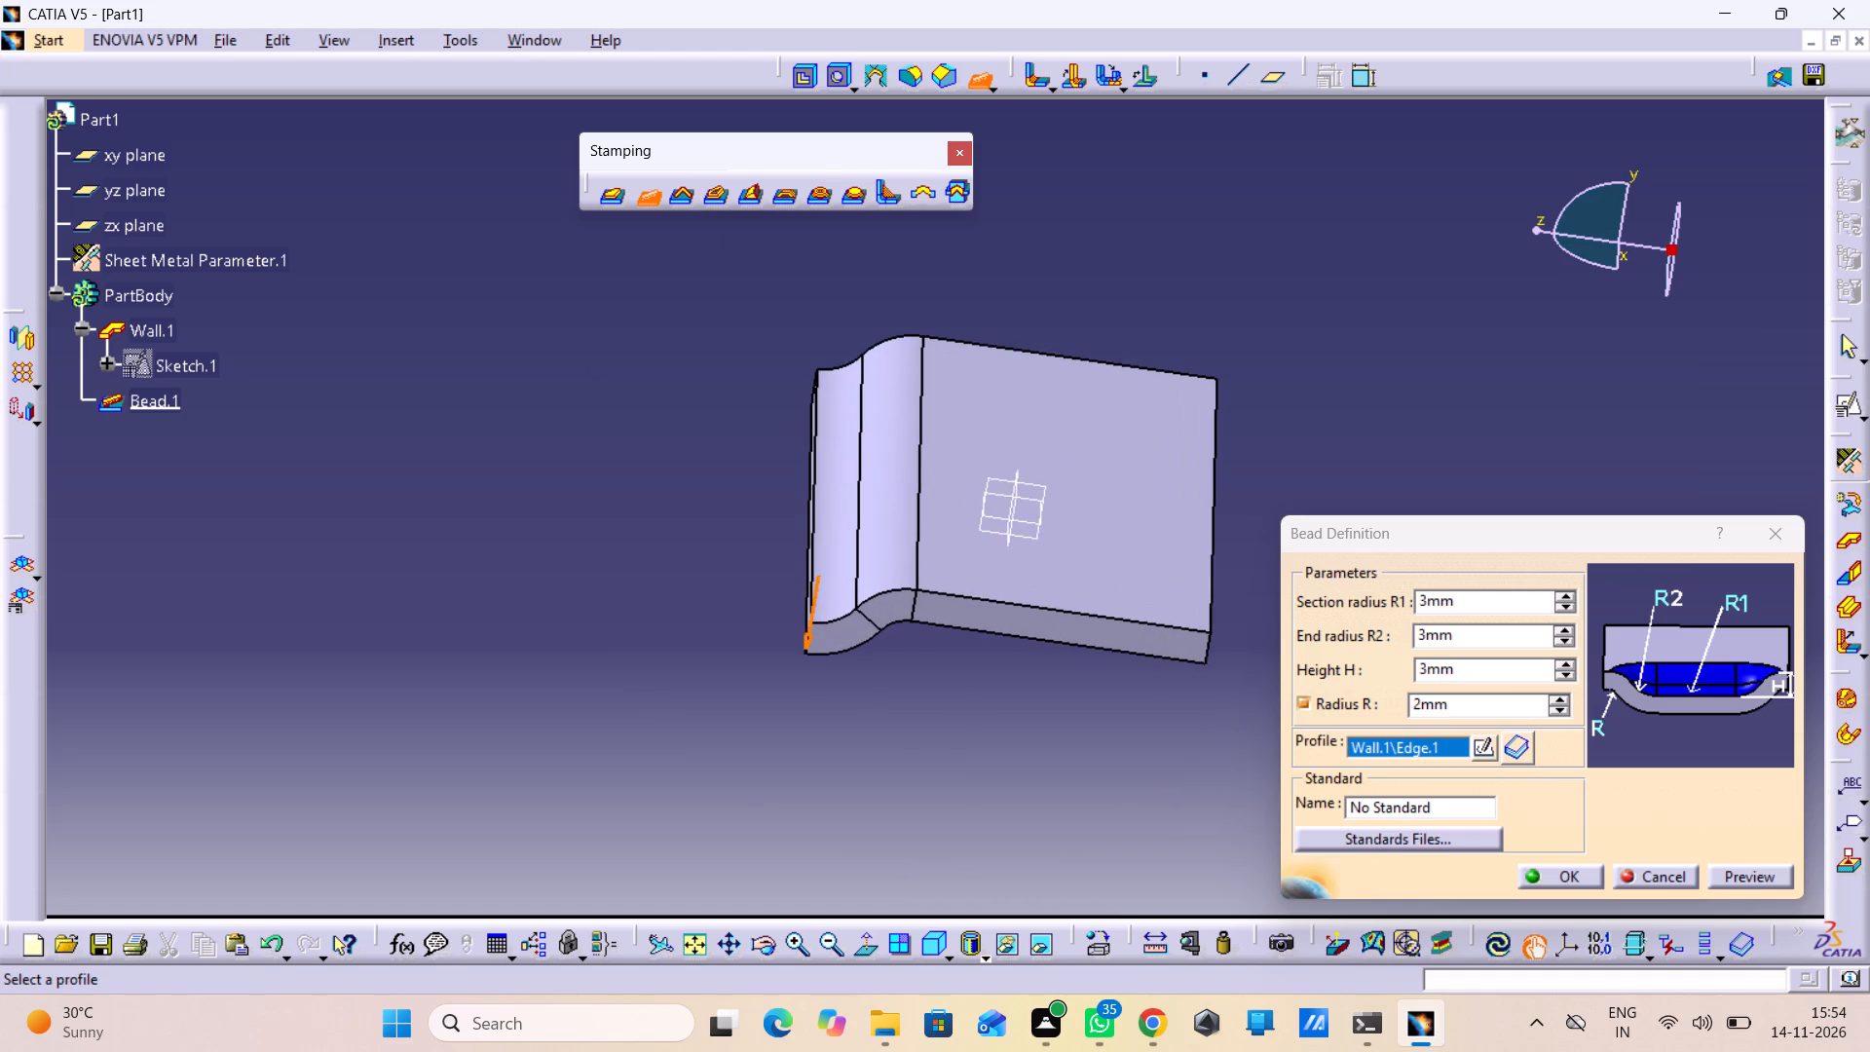
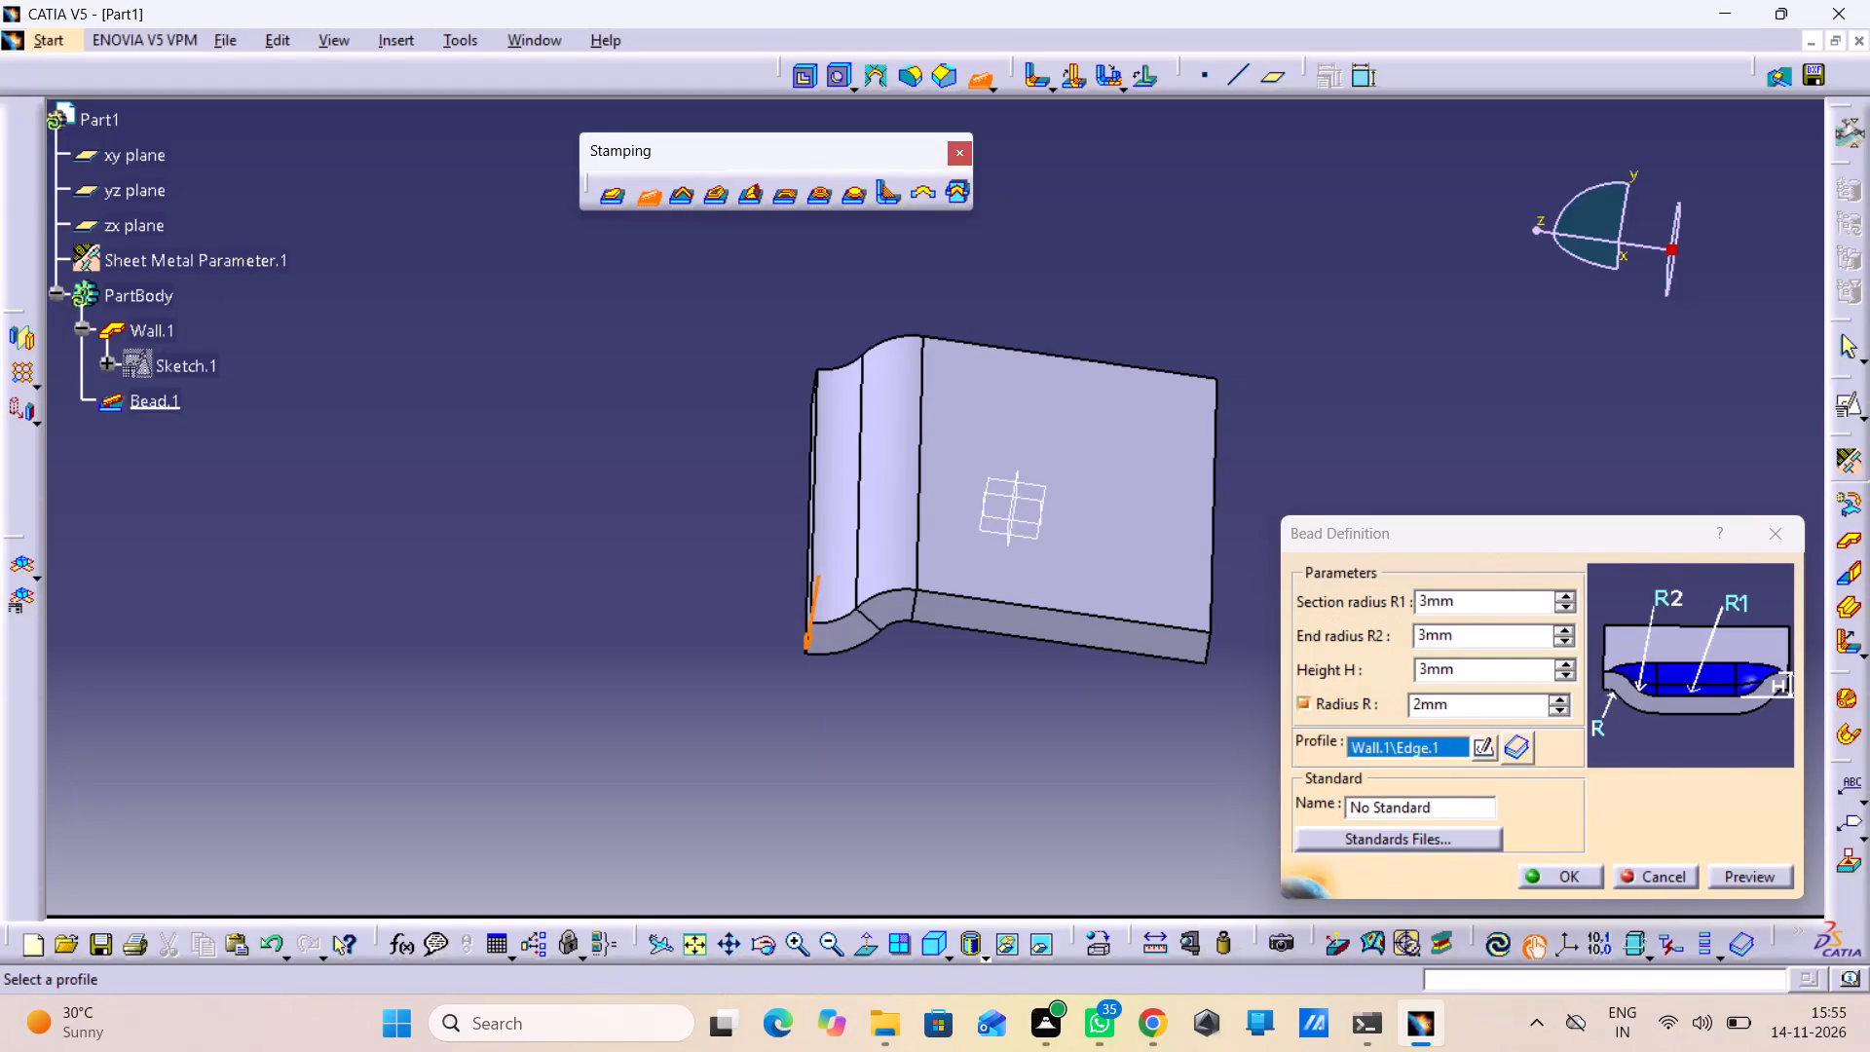
# Cancel the bead and examine the parameters offered by Curve Stamp and Flanged Cutout.
pyautogui.click(1653, 871)
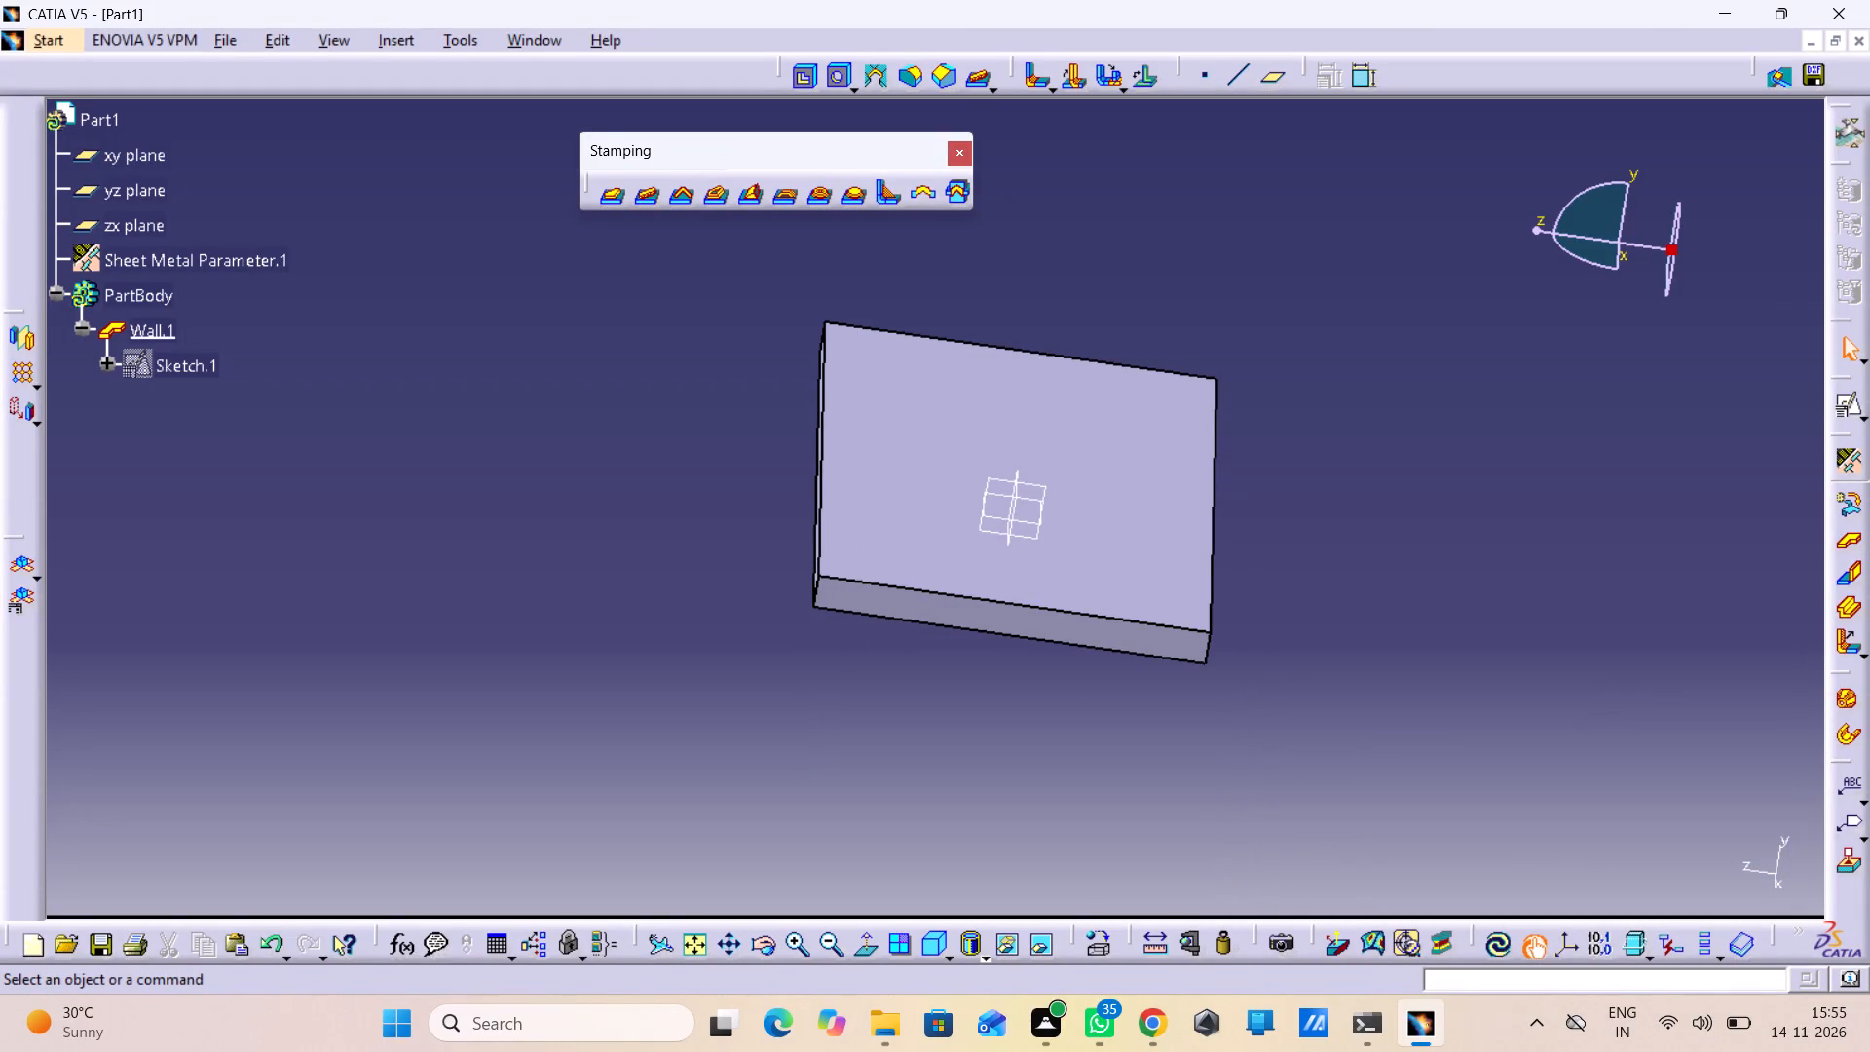
pyautogui.click(684, 199)
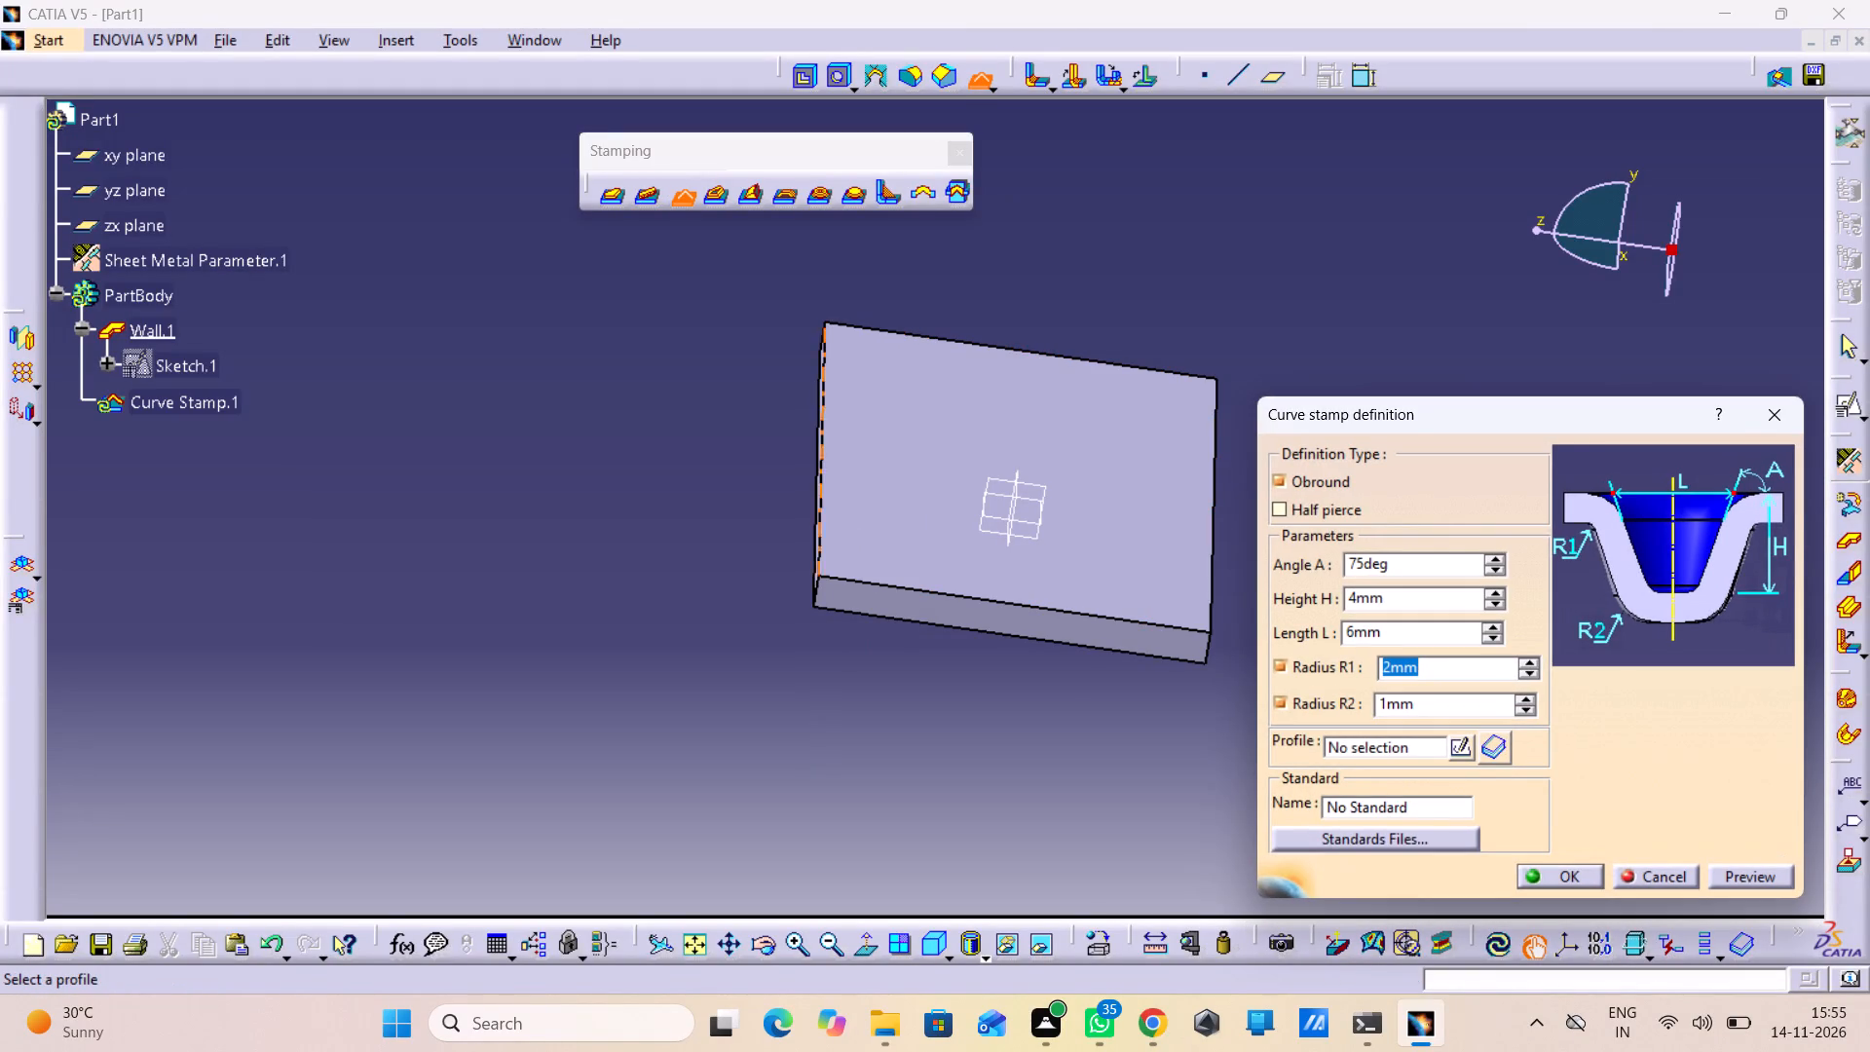
pyautogui.click(701, 190)
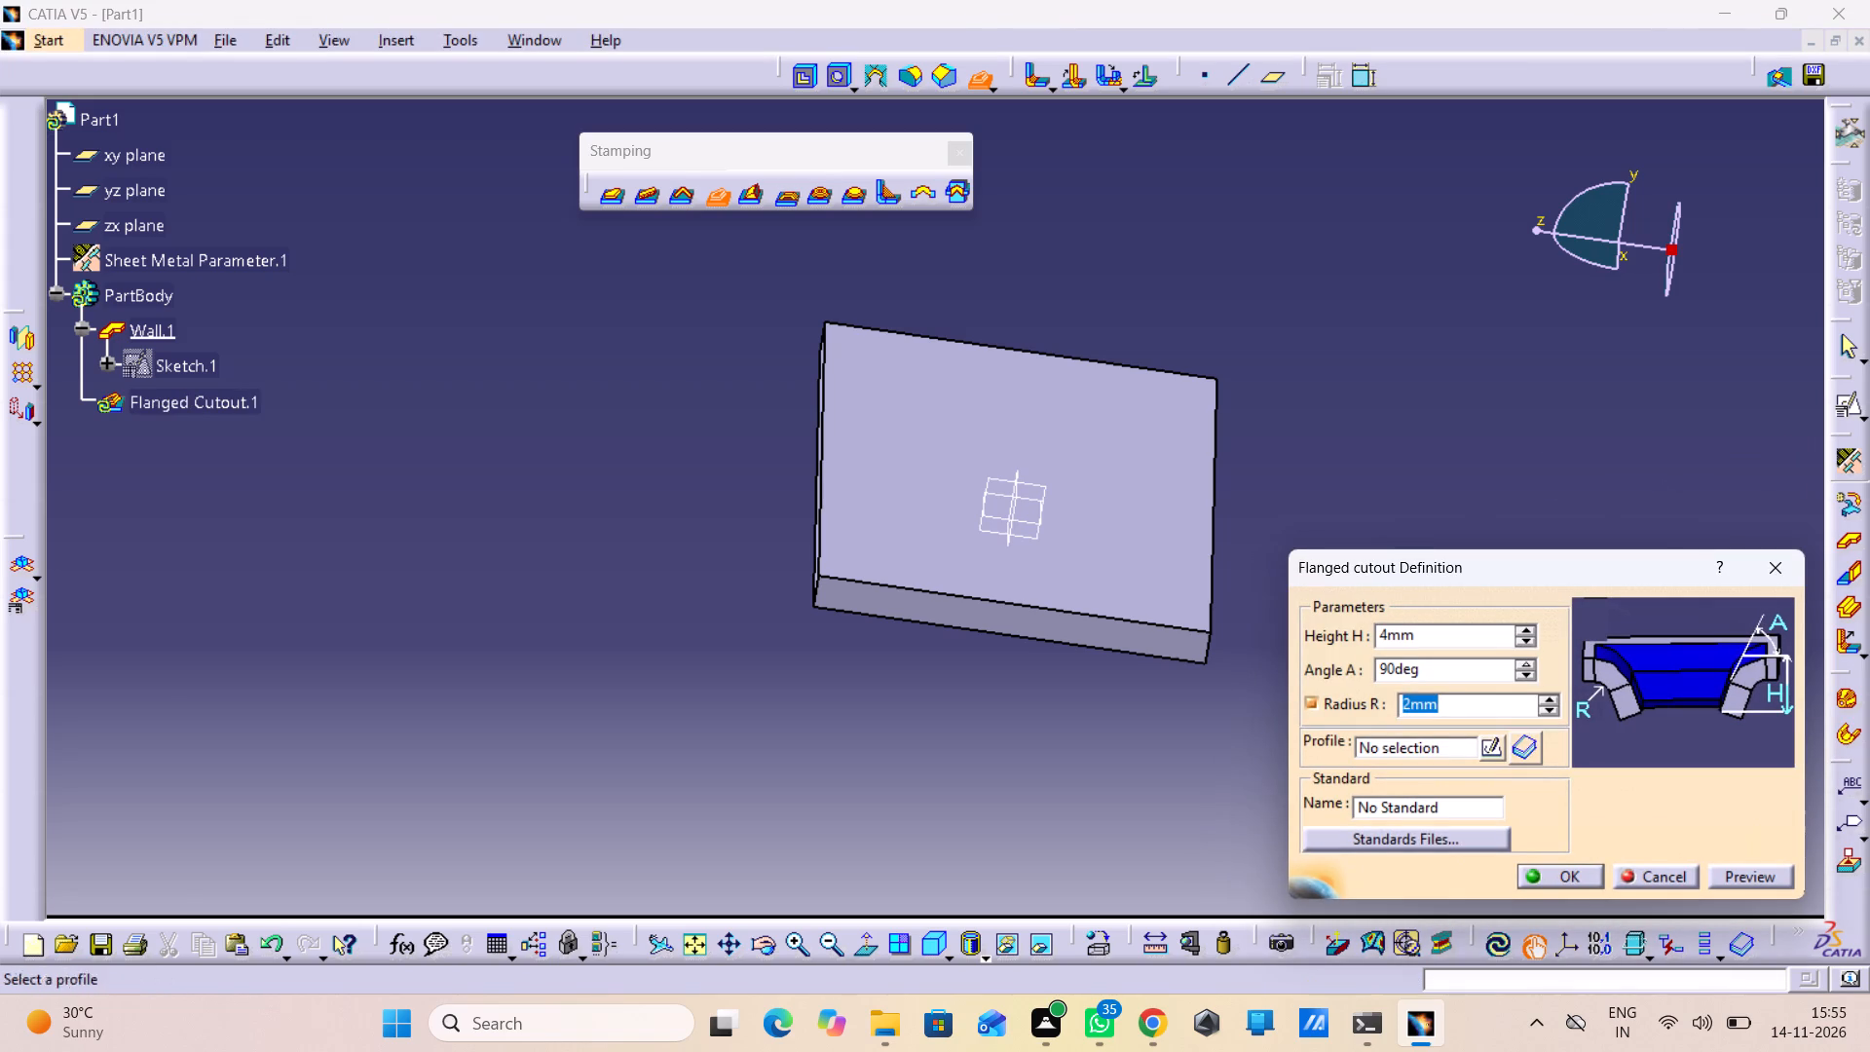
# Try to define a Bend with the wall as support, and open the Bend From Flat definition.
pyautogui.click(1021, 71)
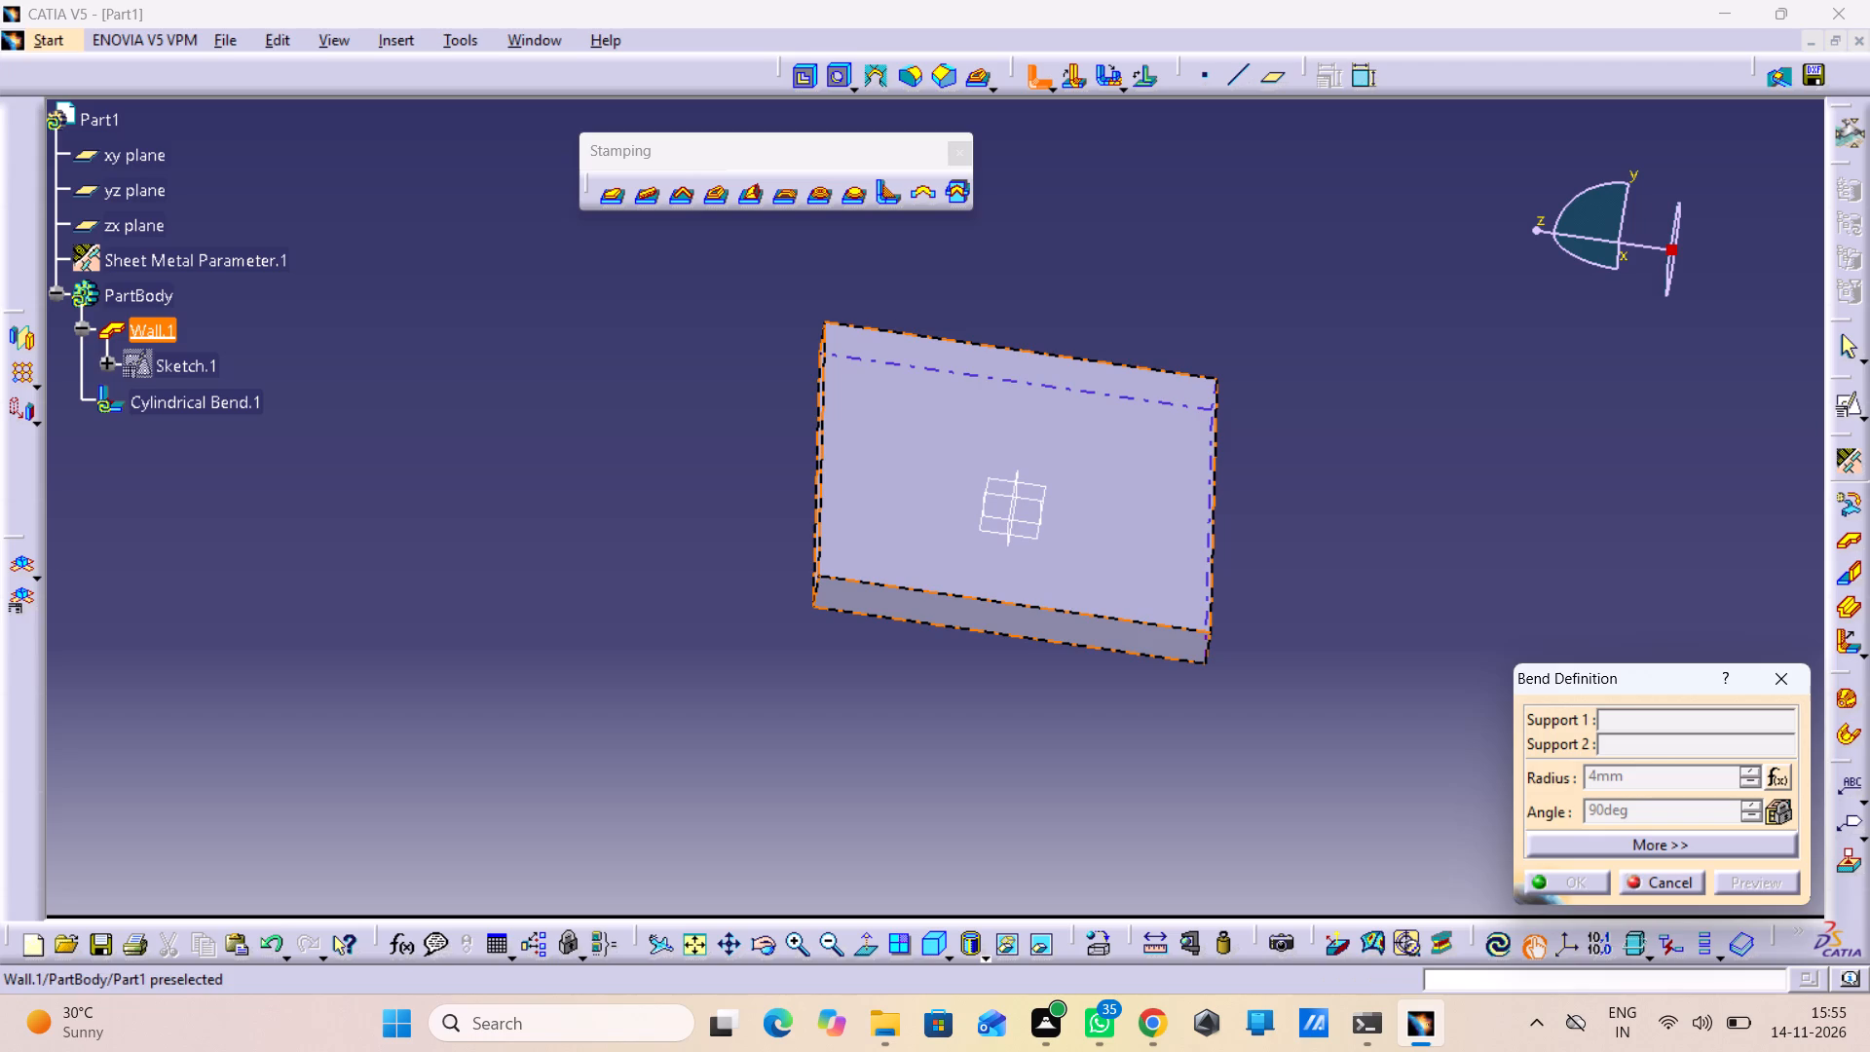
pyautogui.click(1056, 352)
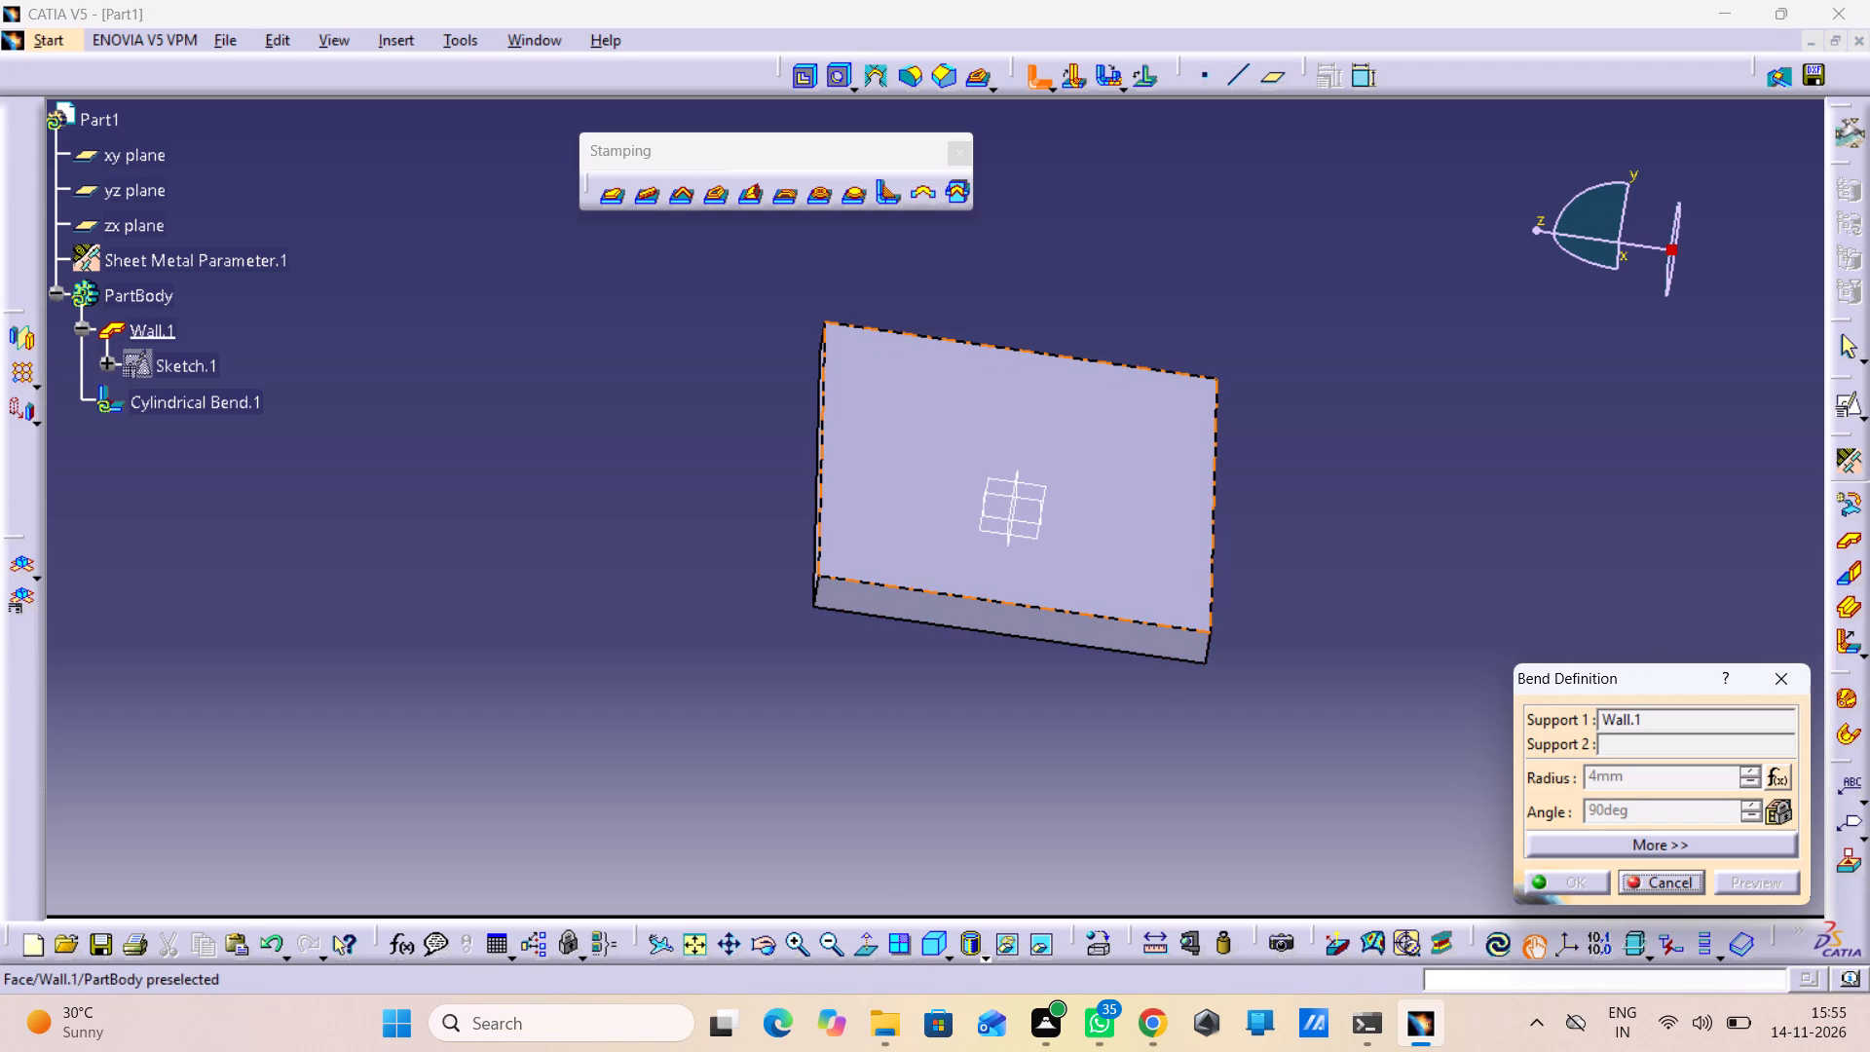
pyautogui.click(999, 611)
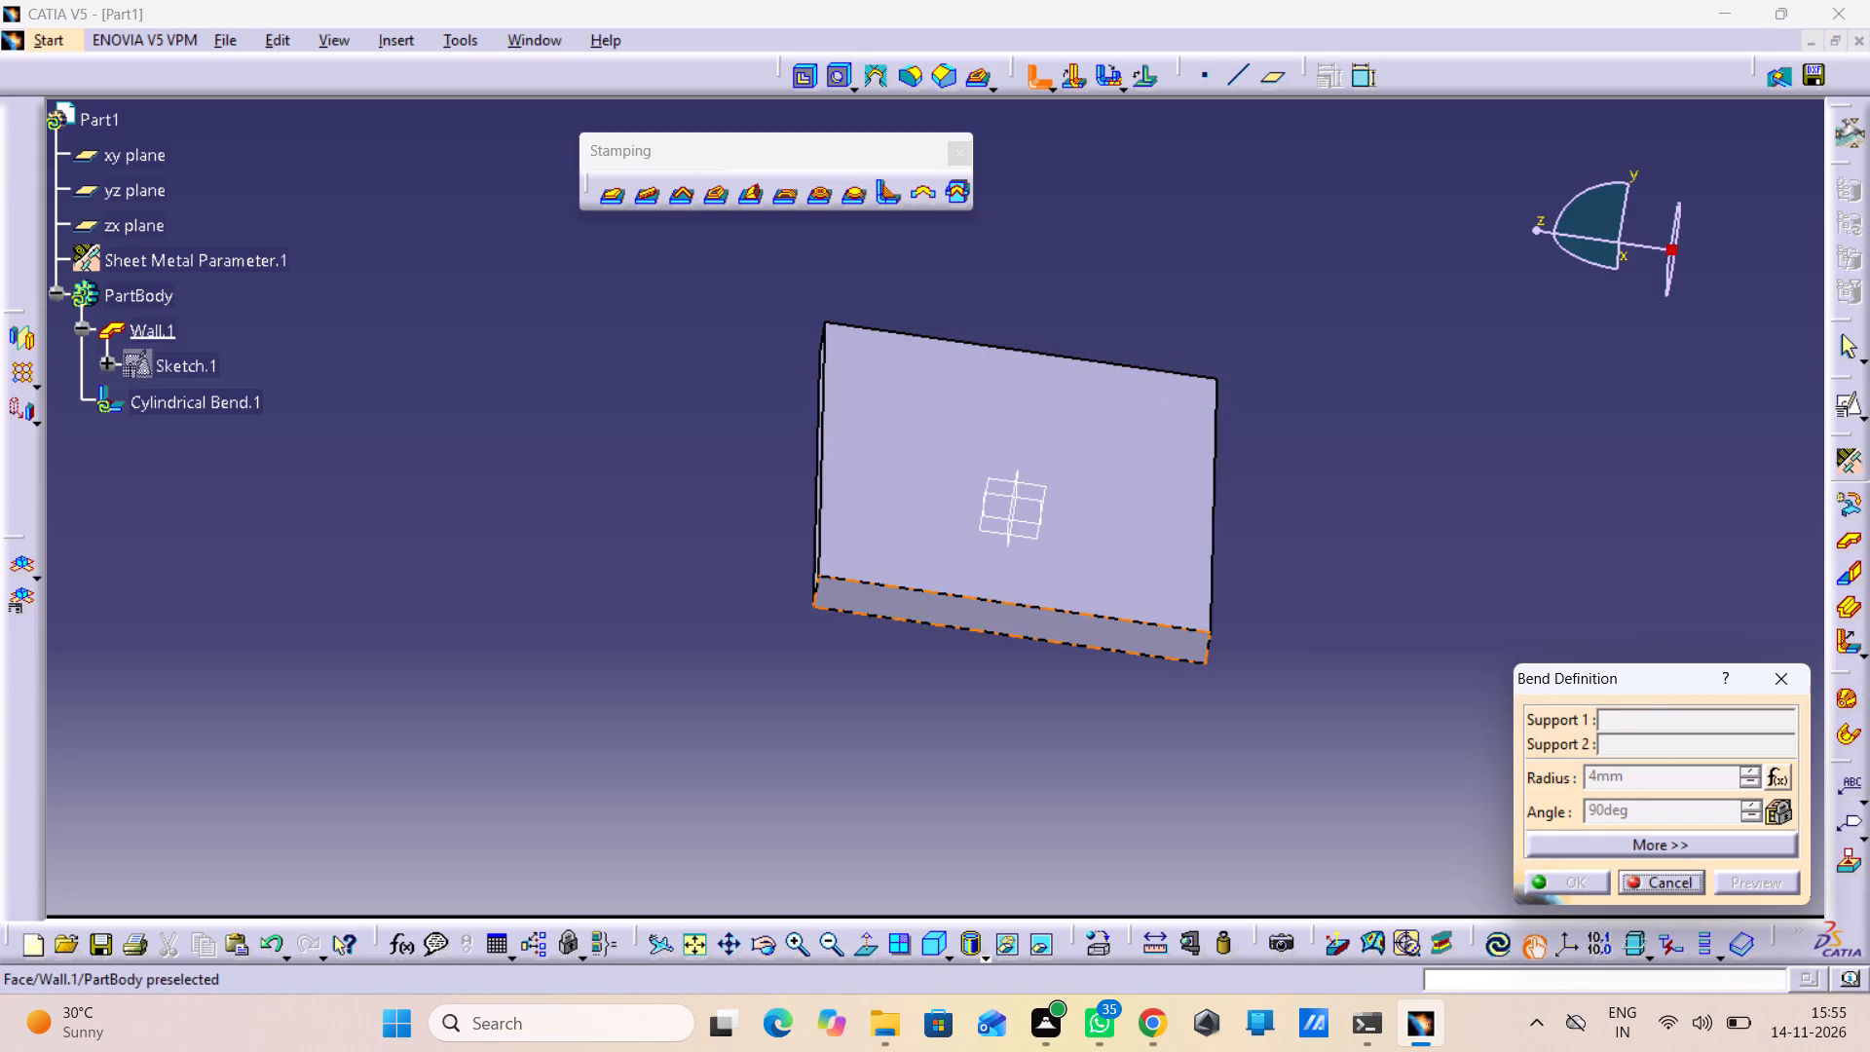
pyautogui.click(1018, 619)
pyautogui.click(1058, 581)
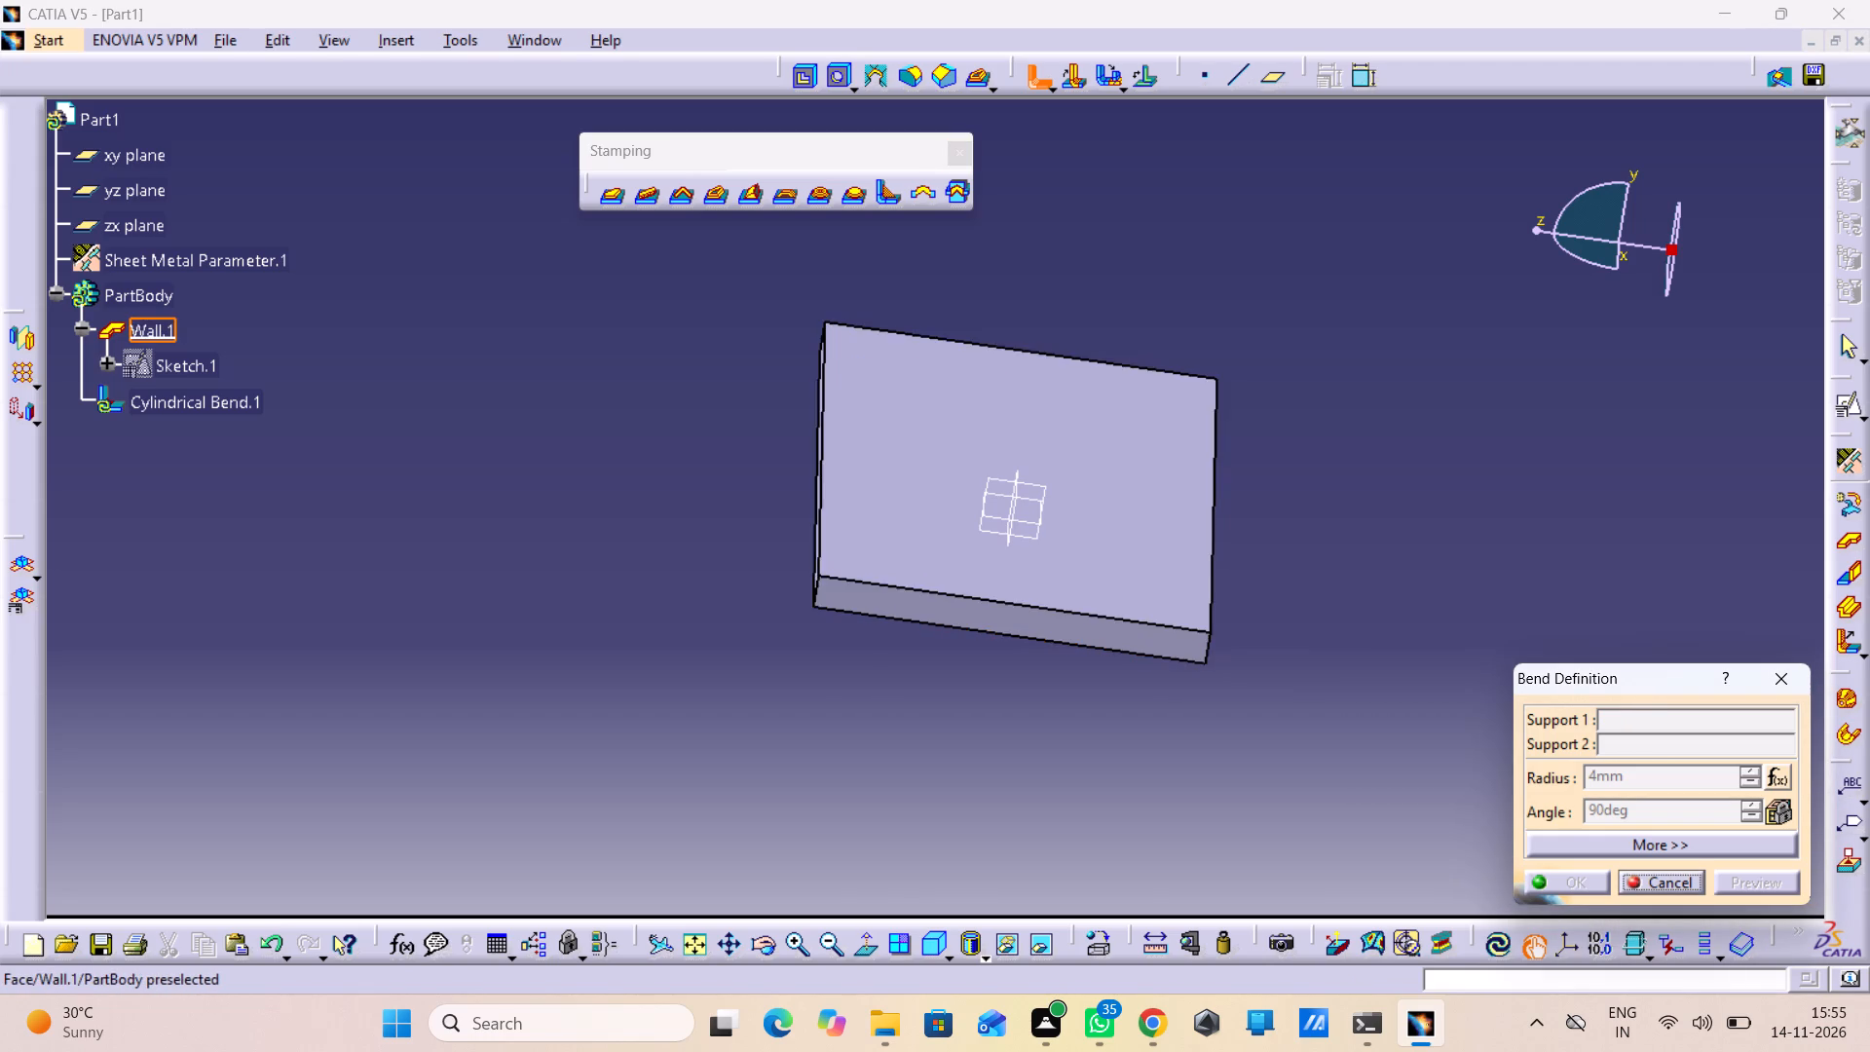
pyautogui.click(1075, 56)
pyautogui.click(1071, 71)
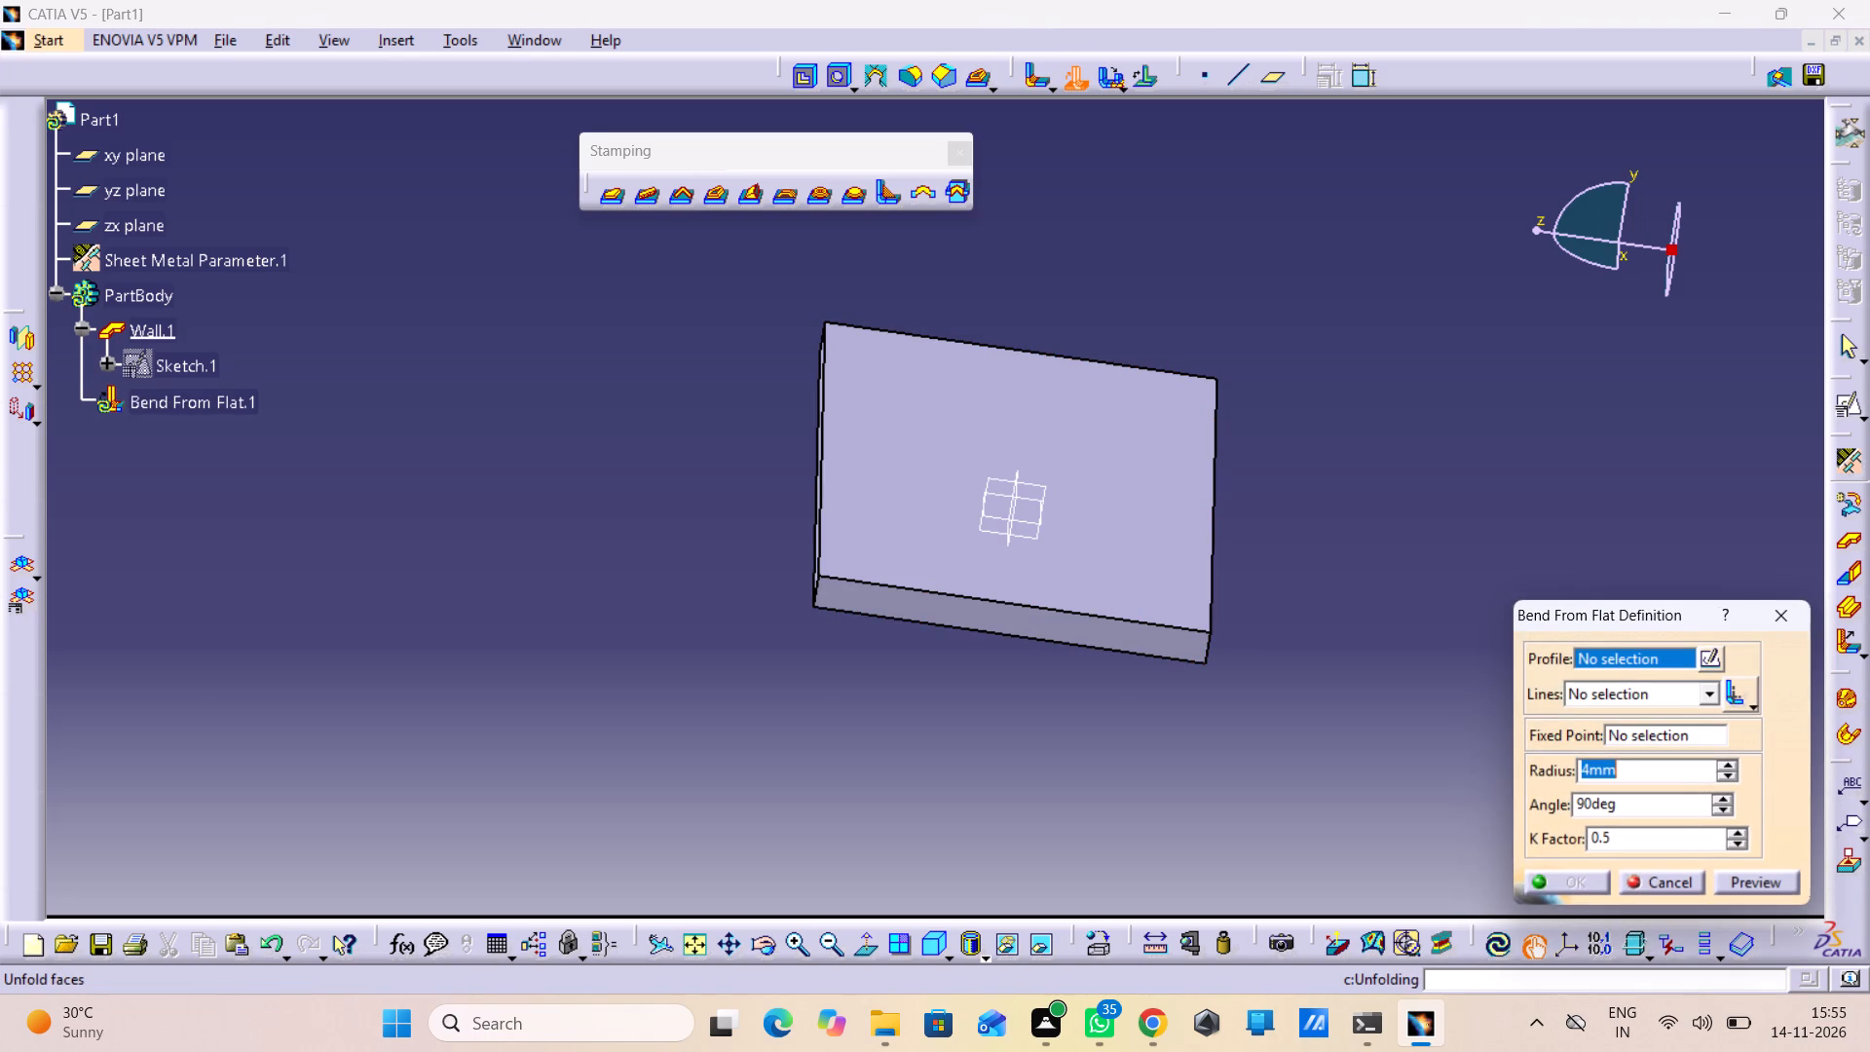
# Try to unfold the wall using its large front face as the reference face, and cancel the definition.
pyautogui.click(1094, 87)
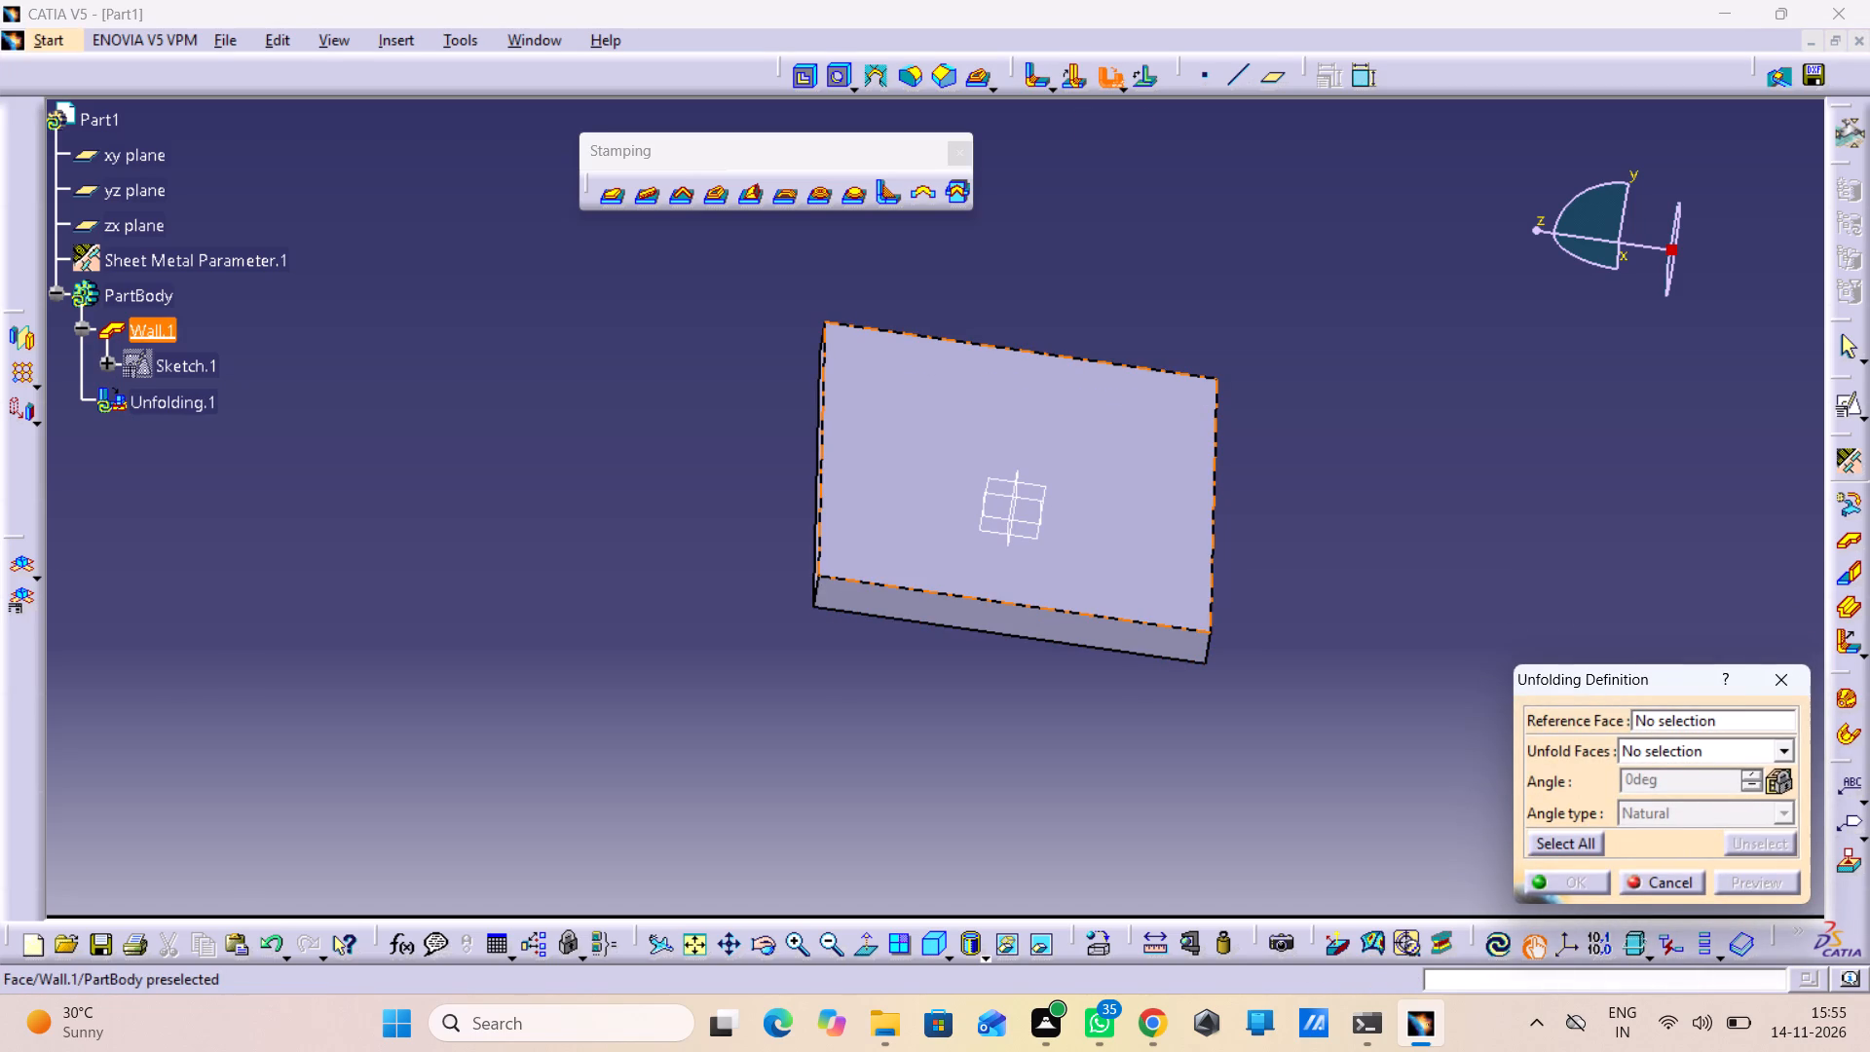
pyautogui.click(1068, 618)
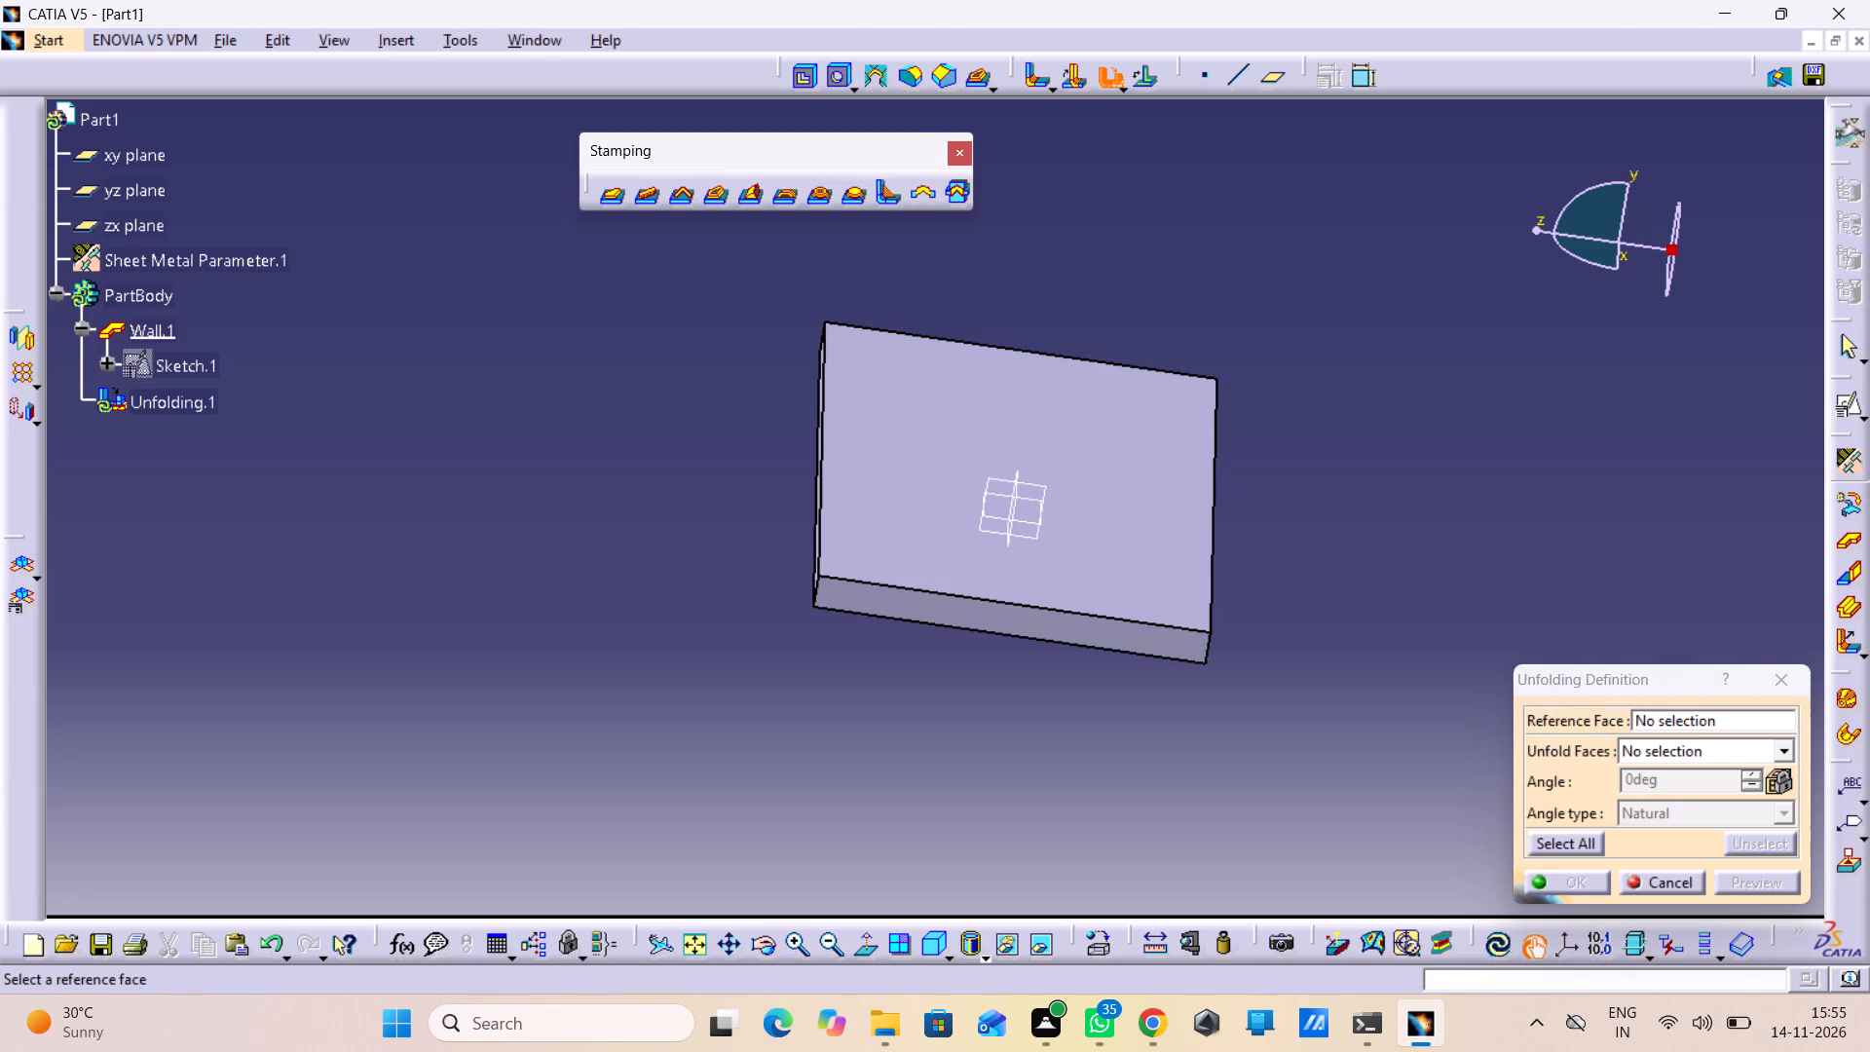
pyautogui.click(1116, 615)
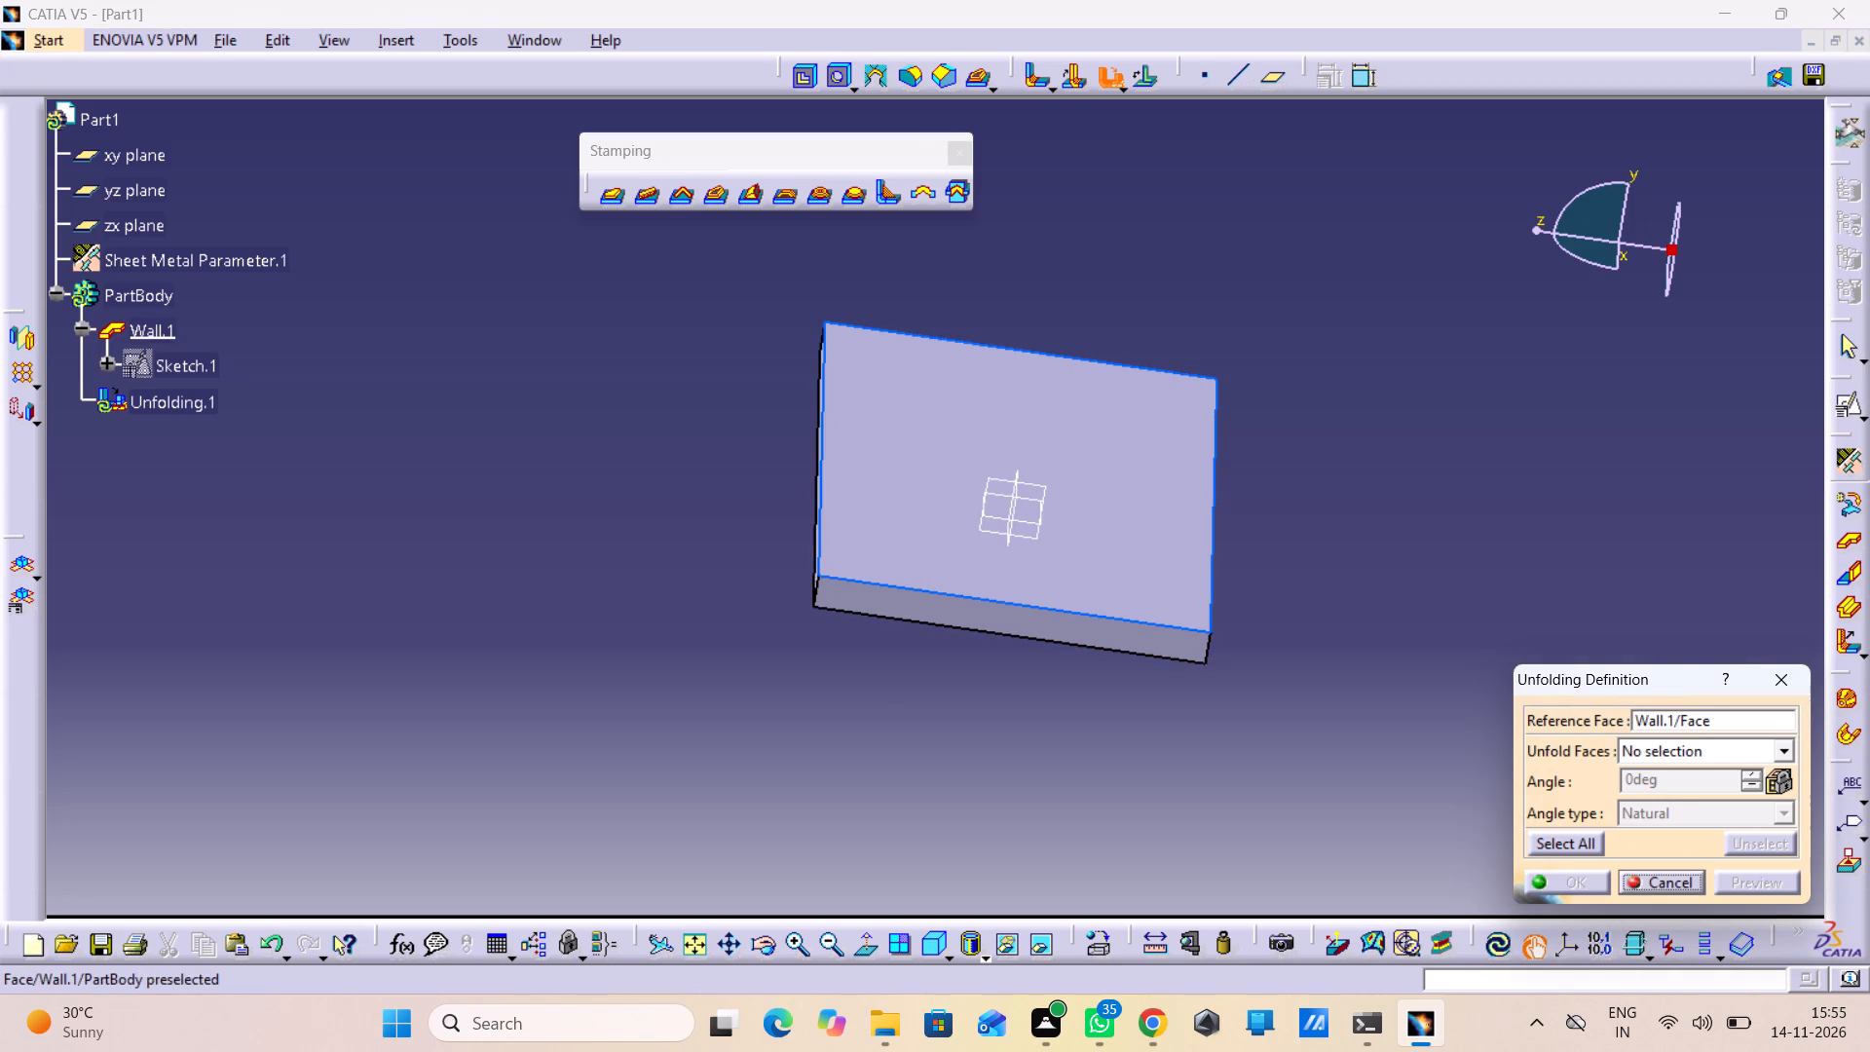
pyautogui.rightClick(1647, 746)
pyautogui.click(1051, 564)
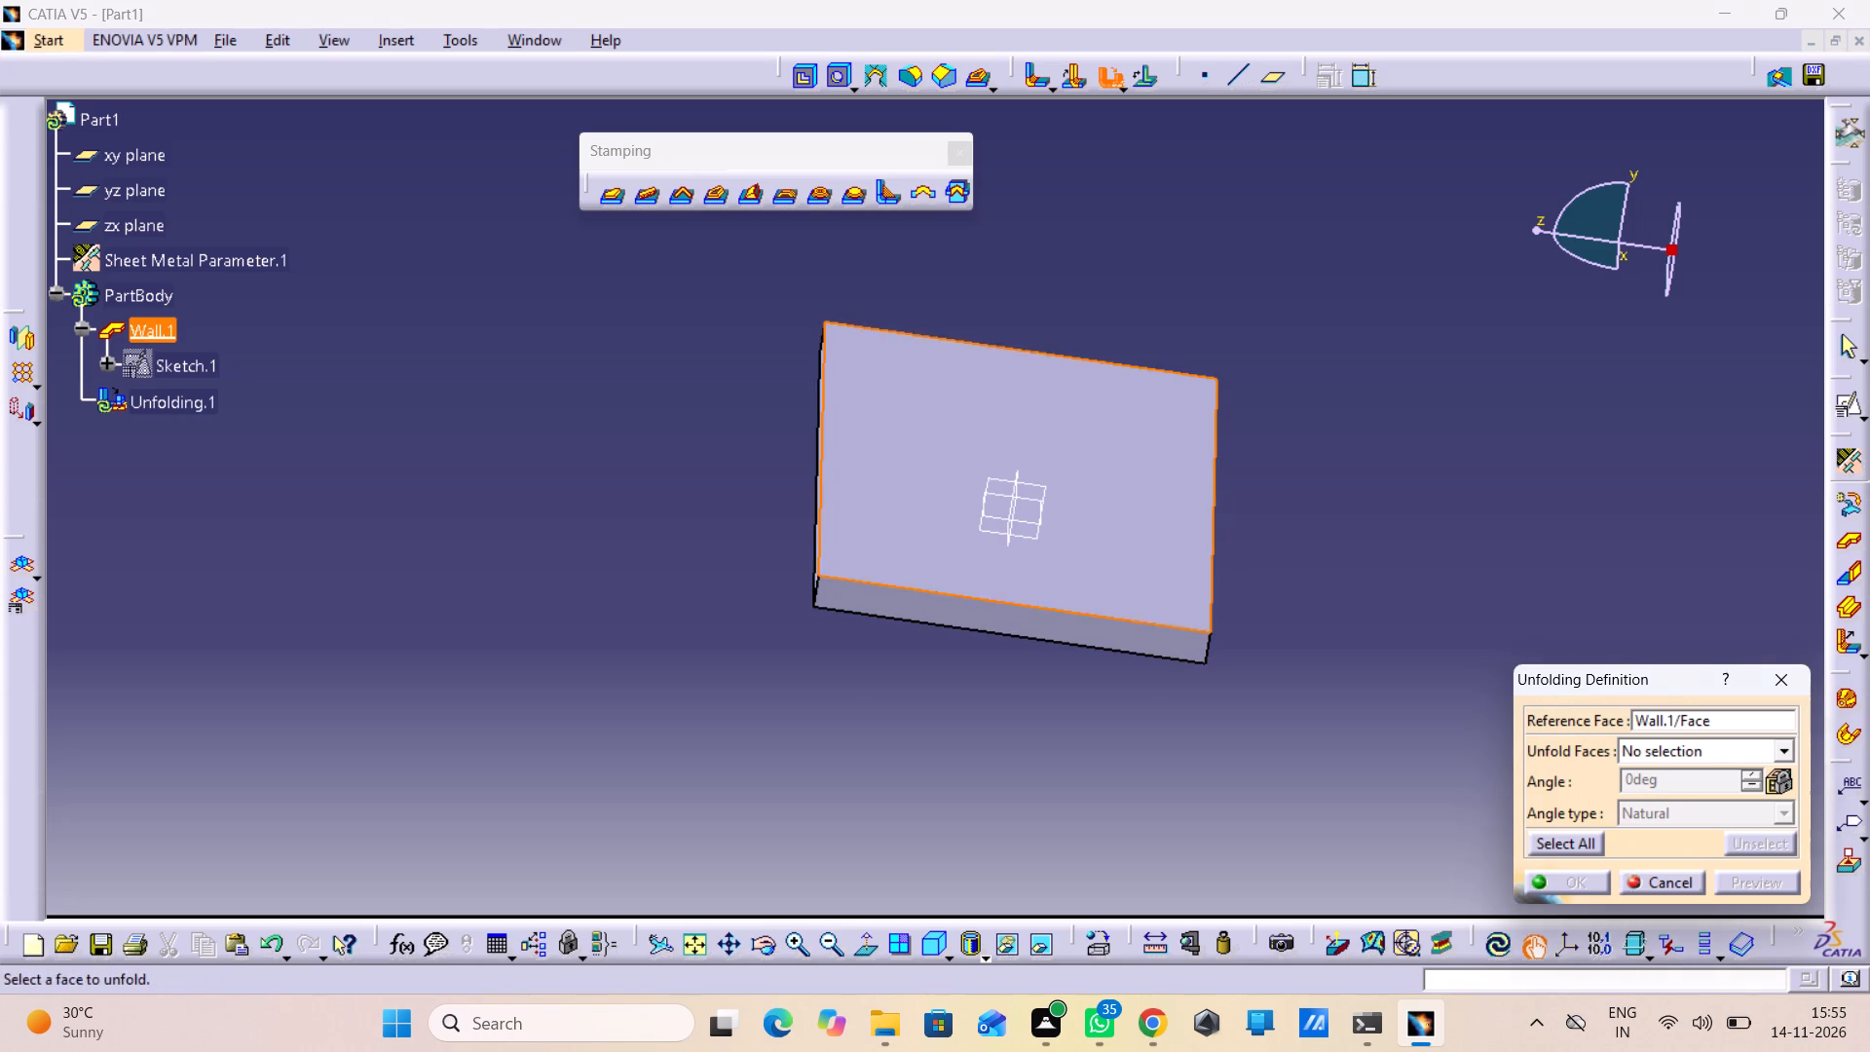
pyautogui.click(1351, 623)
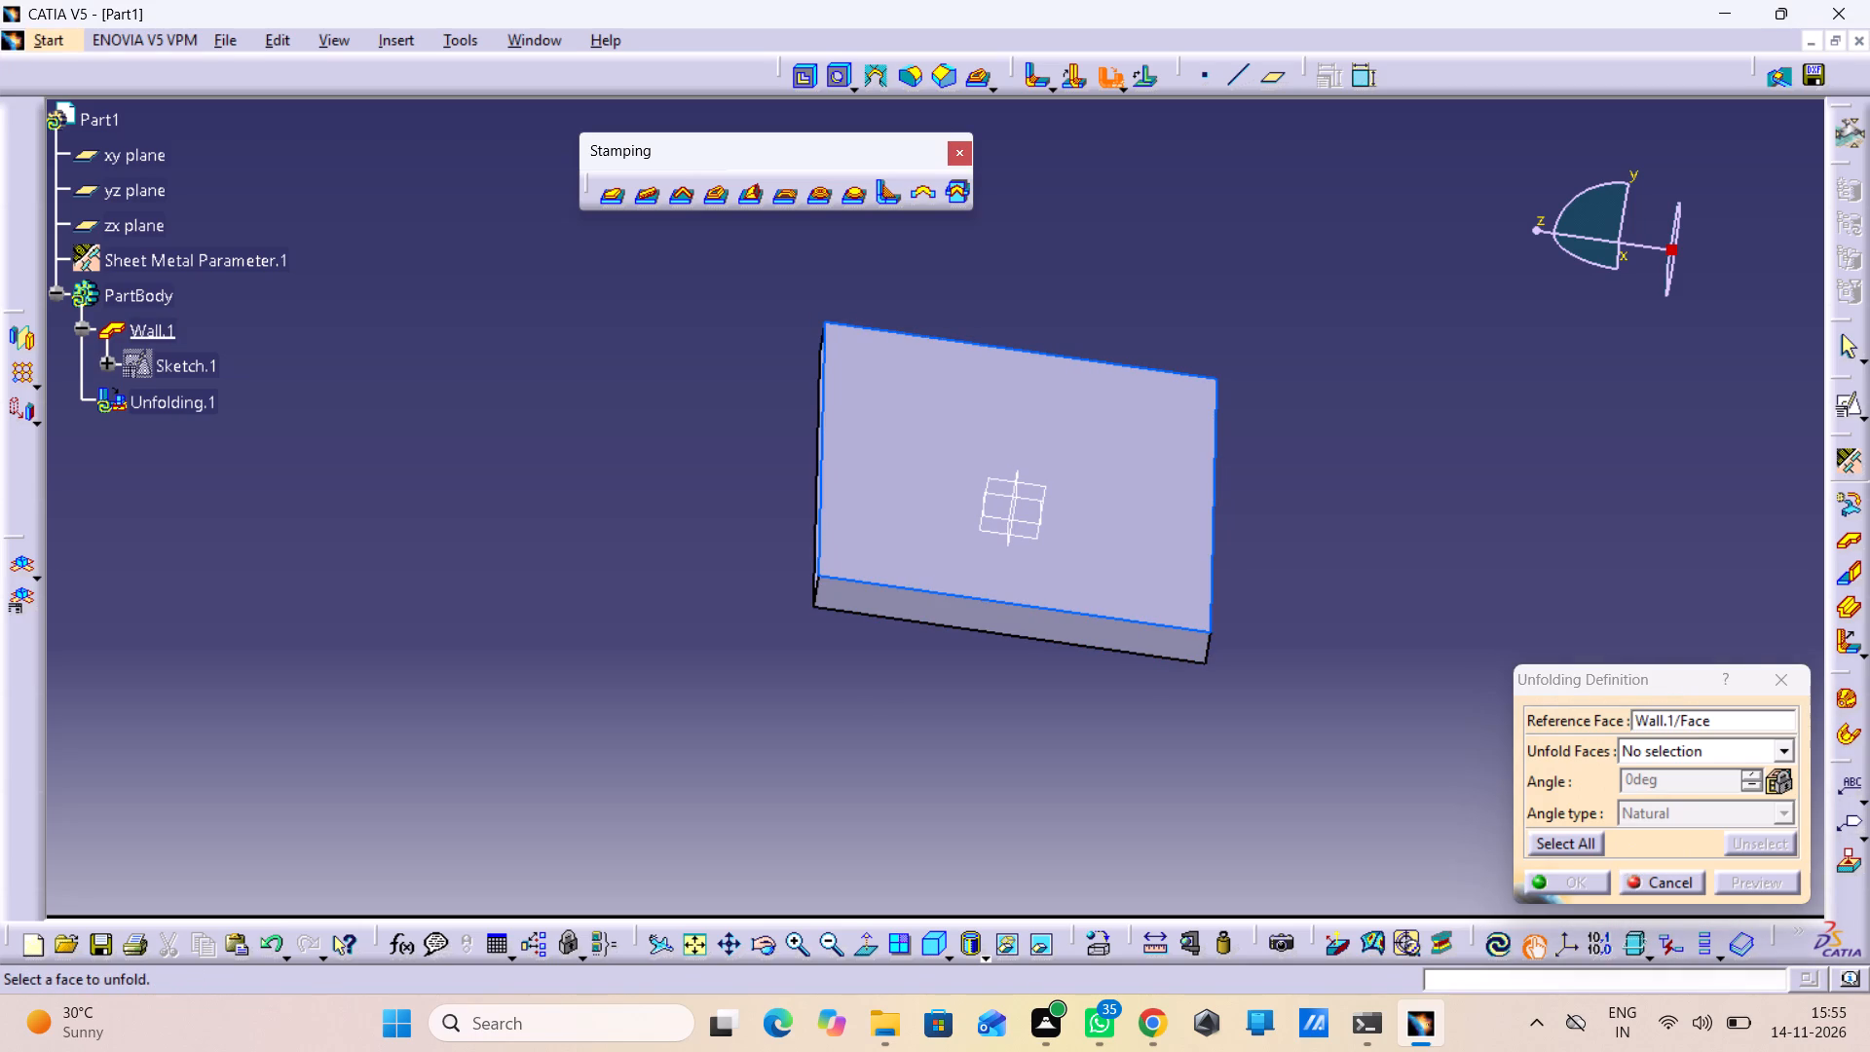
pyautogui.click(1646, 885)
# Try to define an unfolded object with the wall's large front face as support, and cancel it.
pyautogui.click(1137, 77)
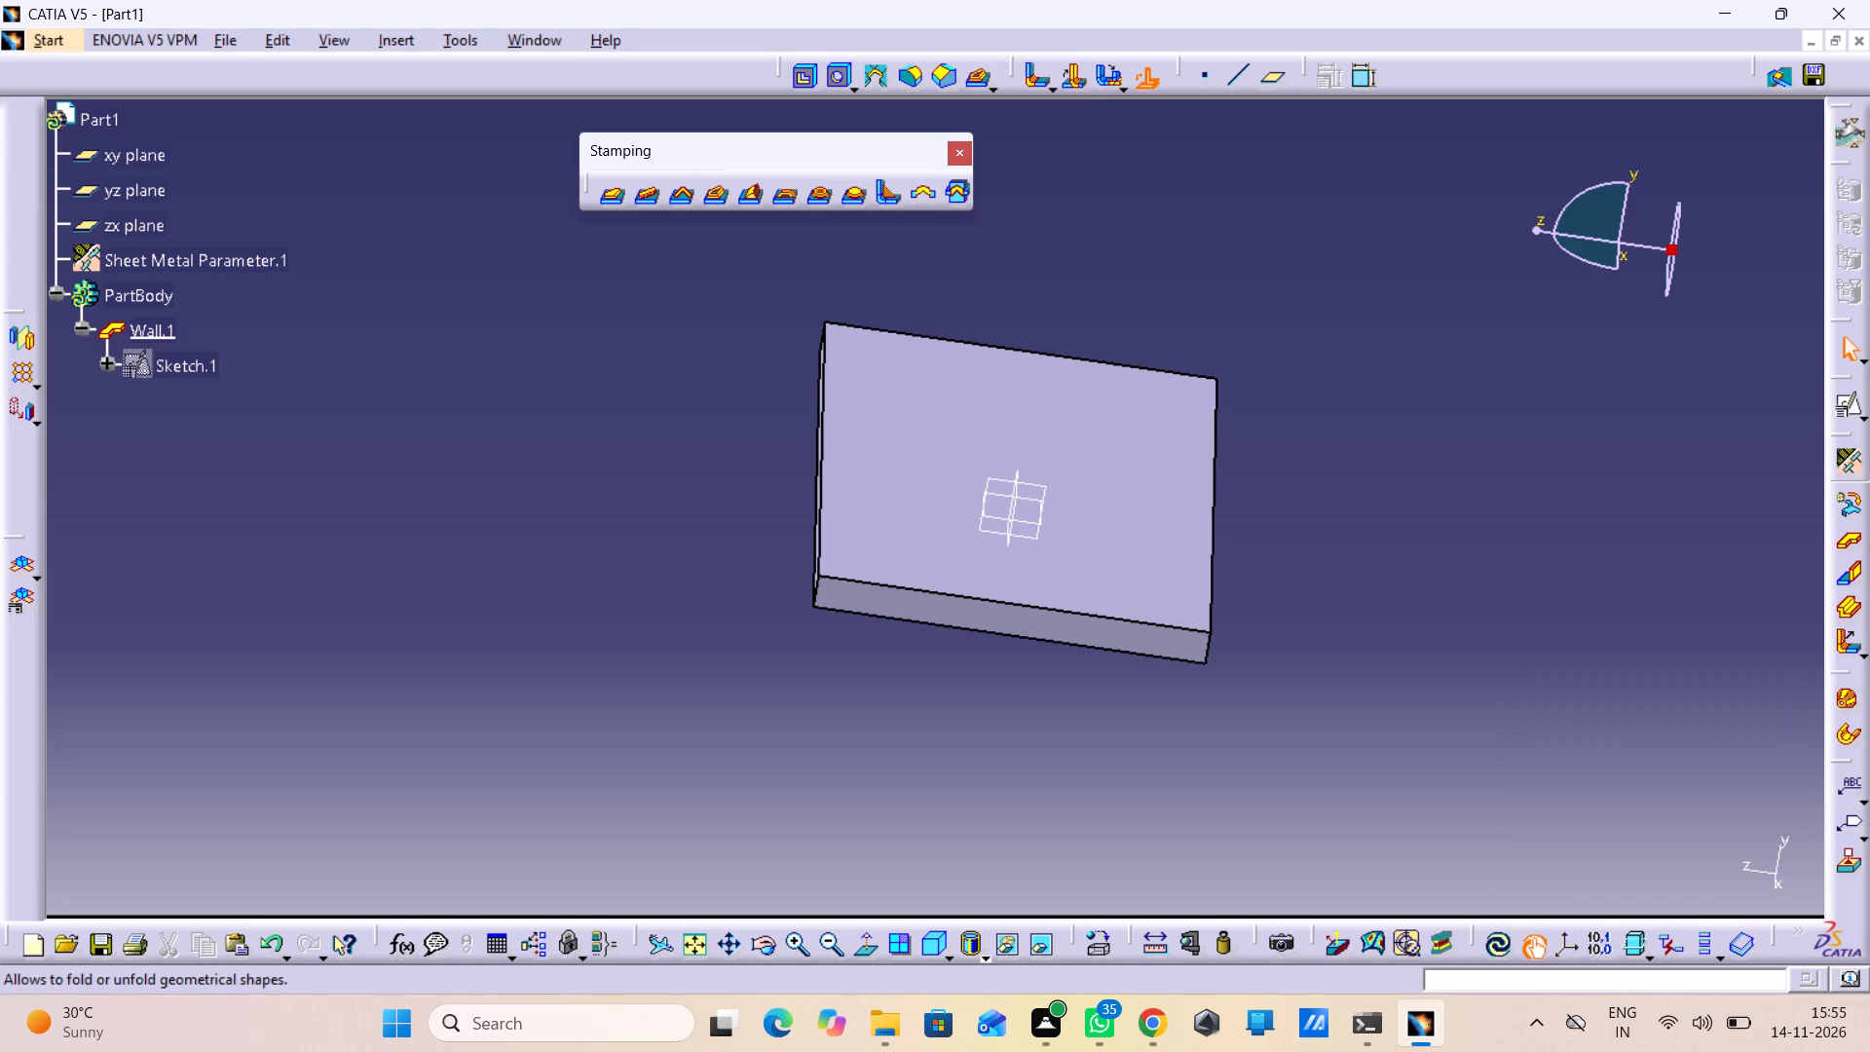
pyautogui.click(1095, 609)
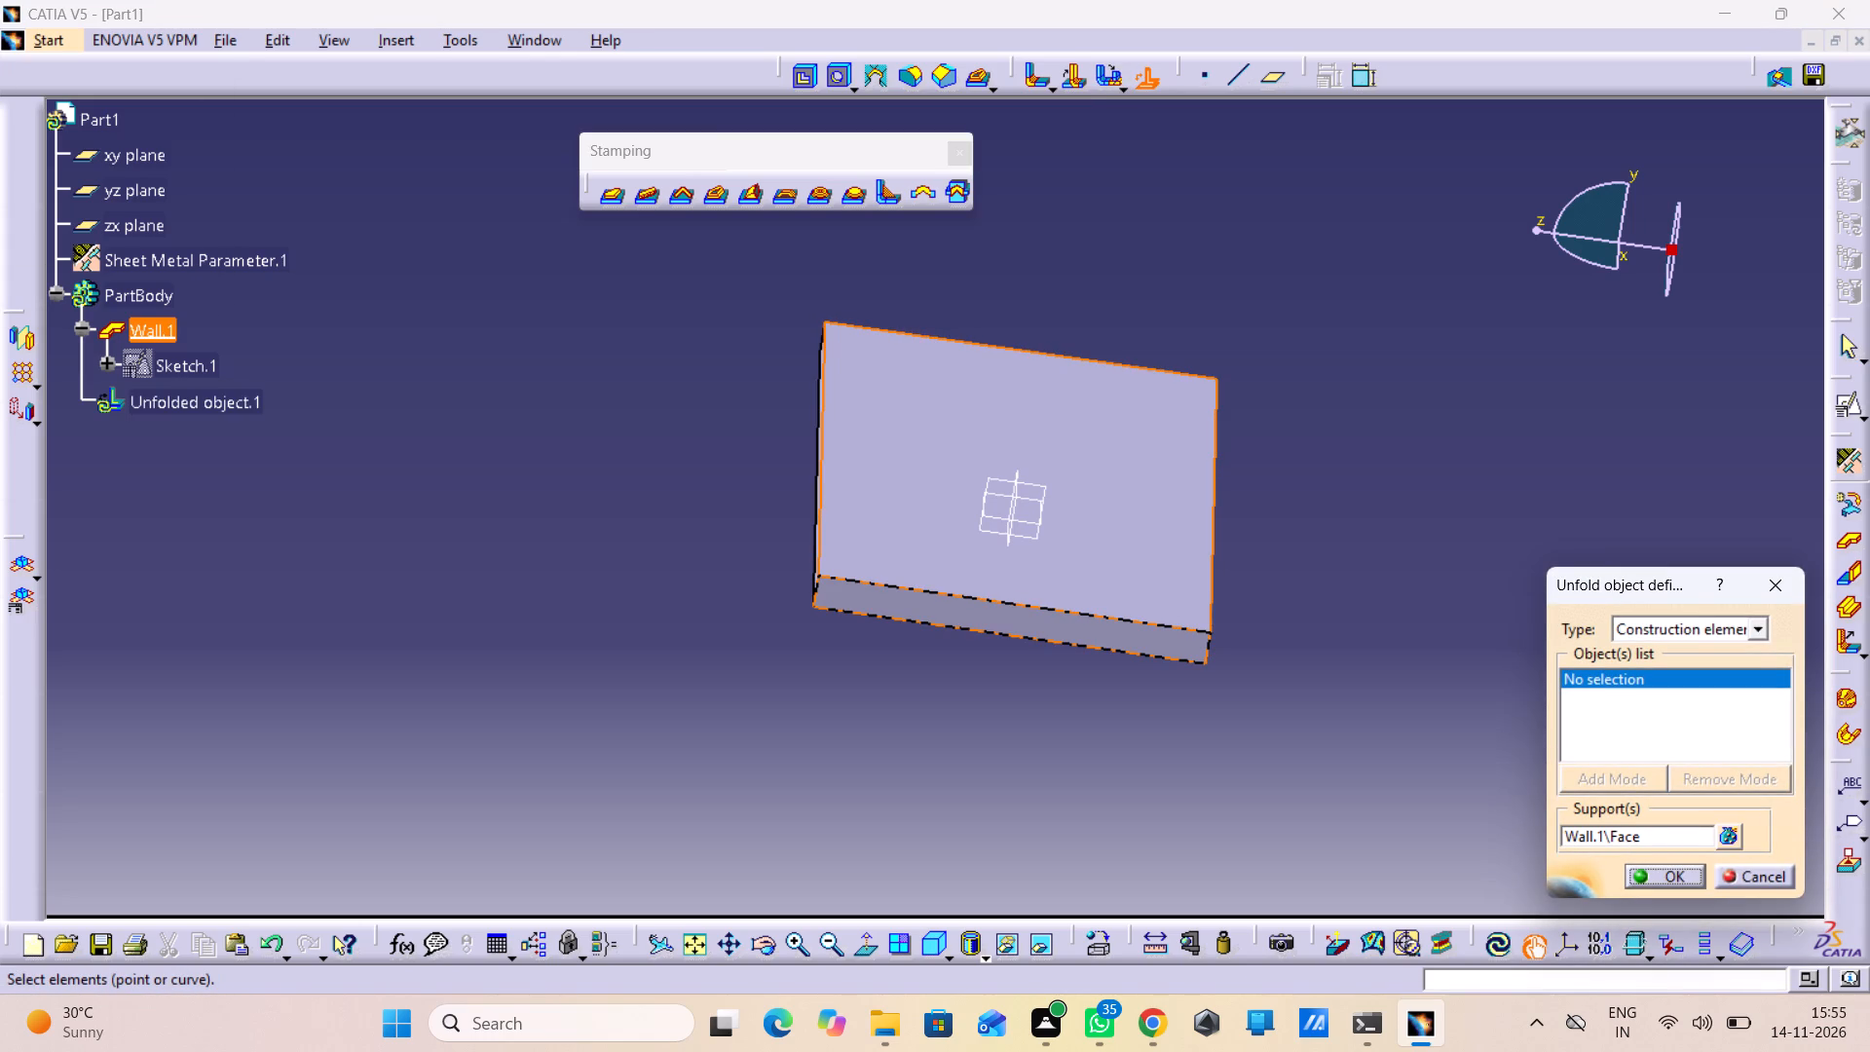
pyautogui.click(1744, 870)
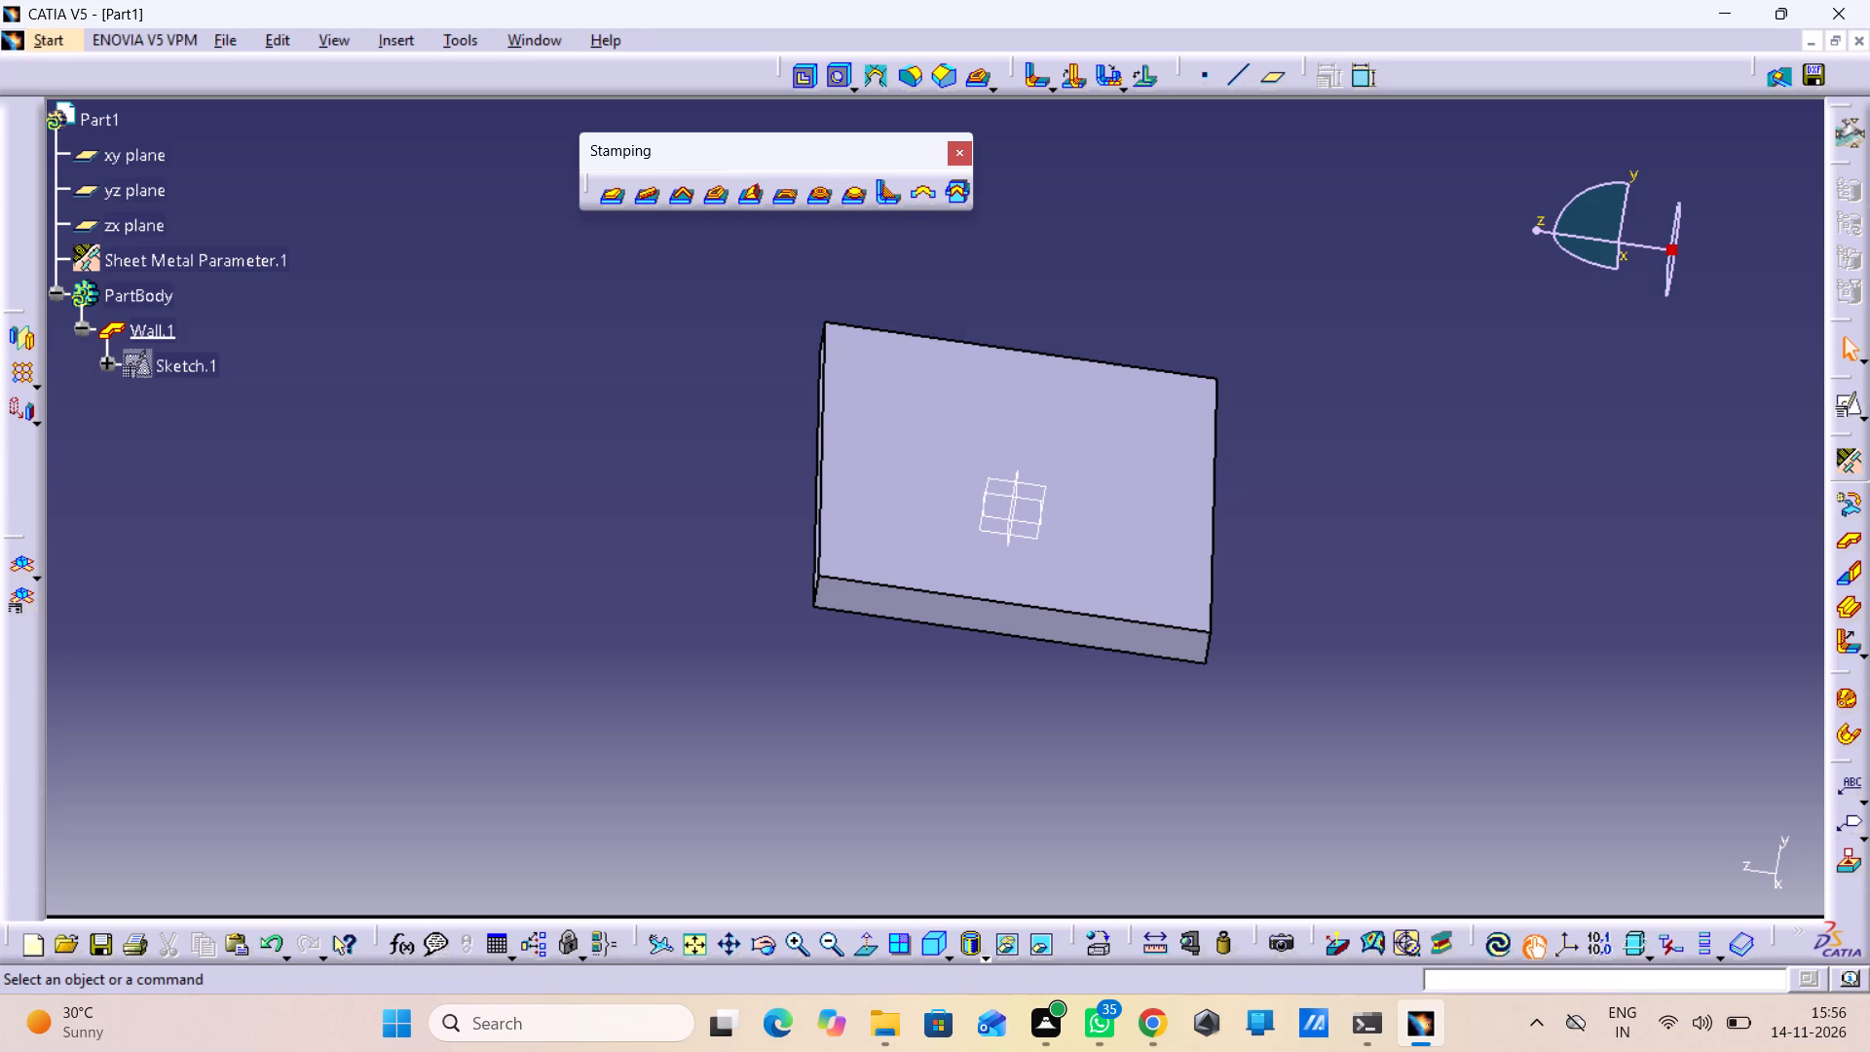
# Undo the wall, the sheet metal parameters and the rectangle sketch until the PartBody is empty.
pyautogui.doubleClick(157, 364)
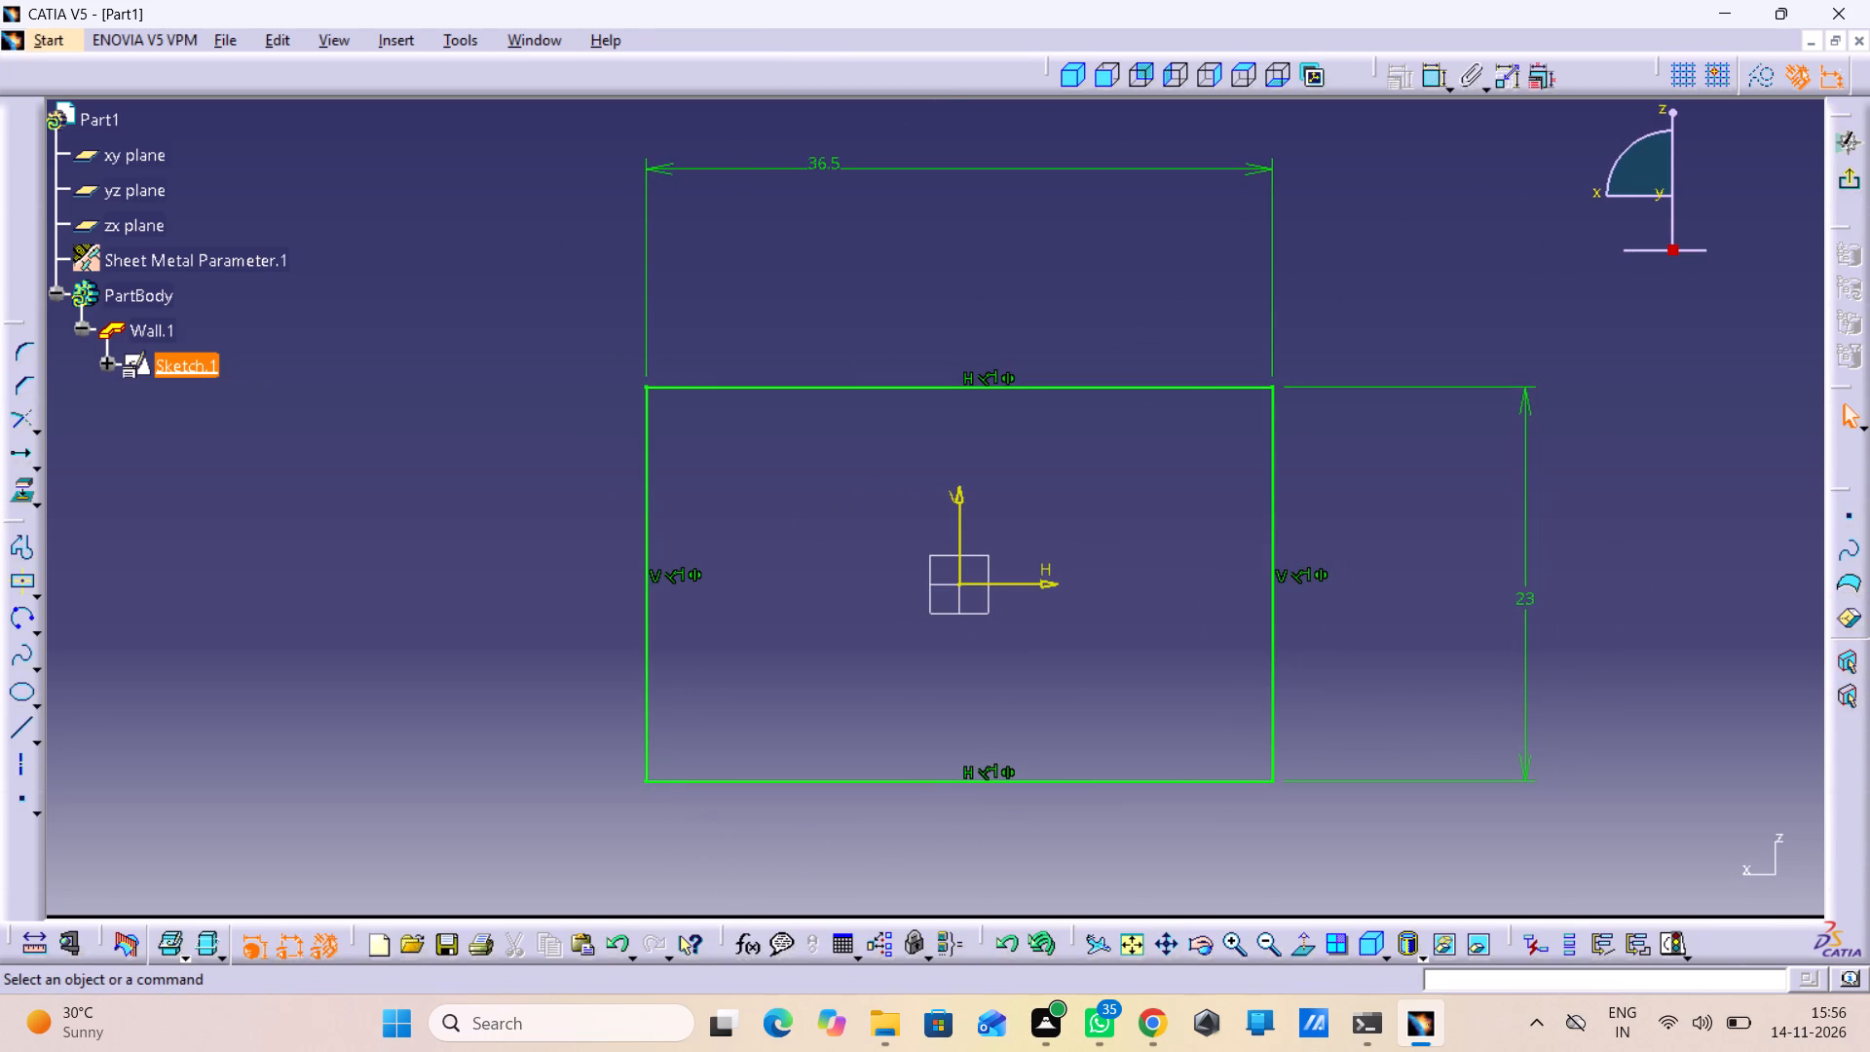
pyautogui.hotkey('ctrl', 'z')
pyautogui.hotkey('ctrl', 'z')
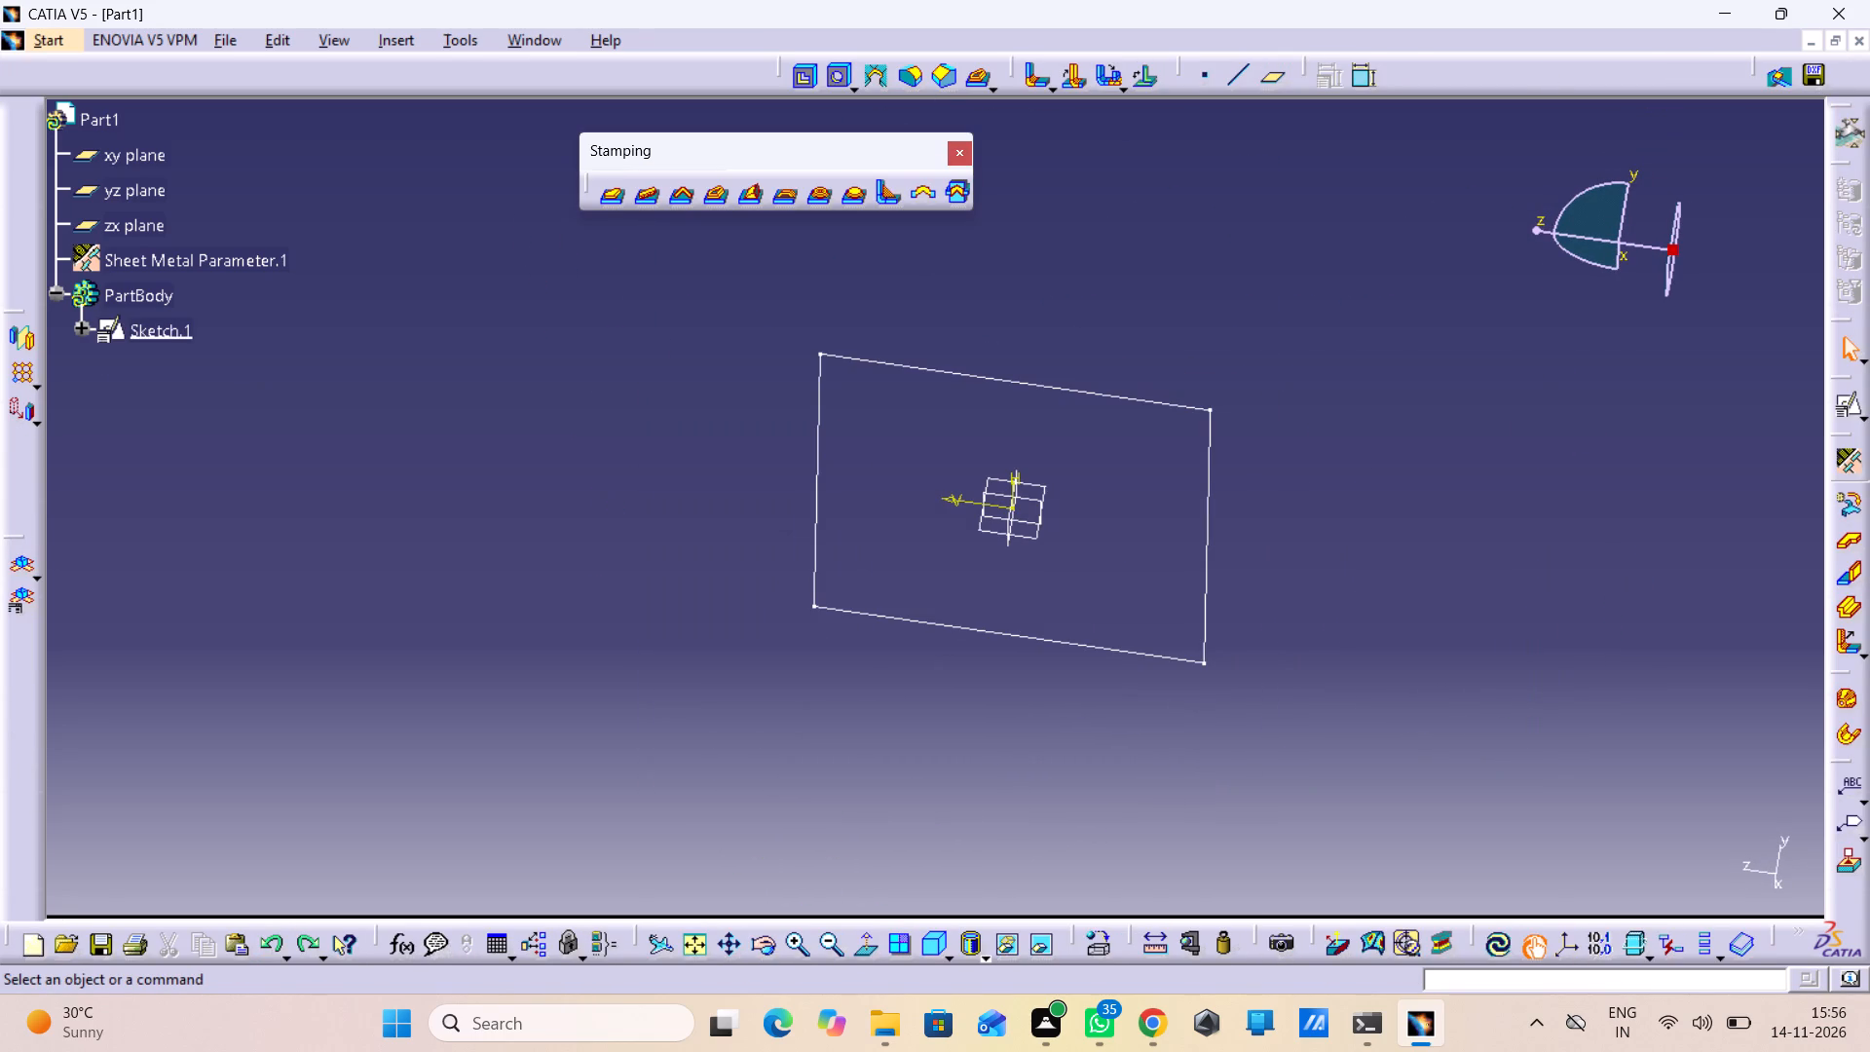
pyautogui.hotkey('ctrl', 'z')
pyautogui.hotkey('ctrl', 'z')
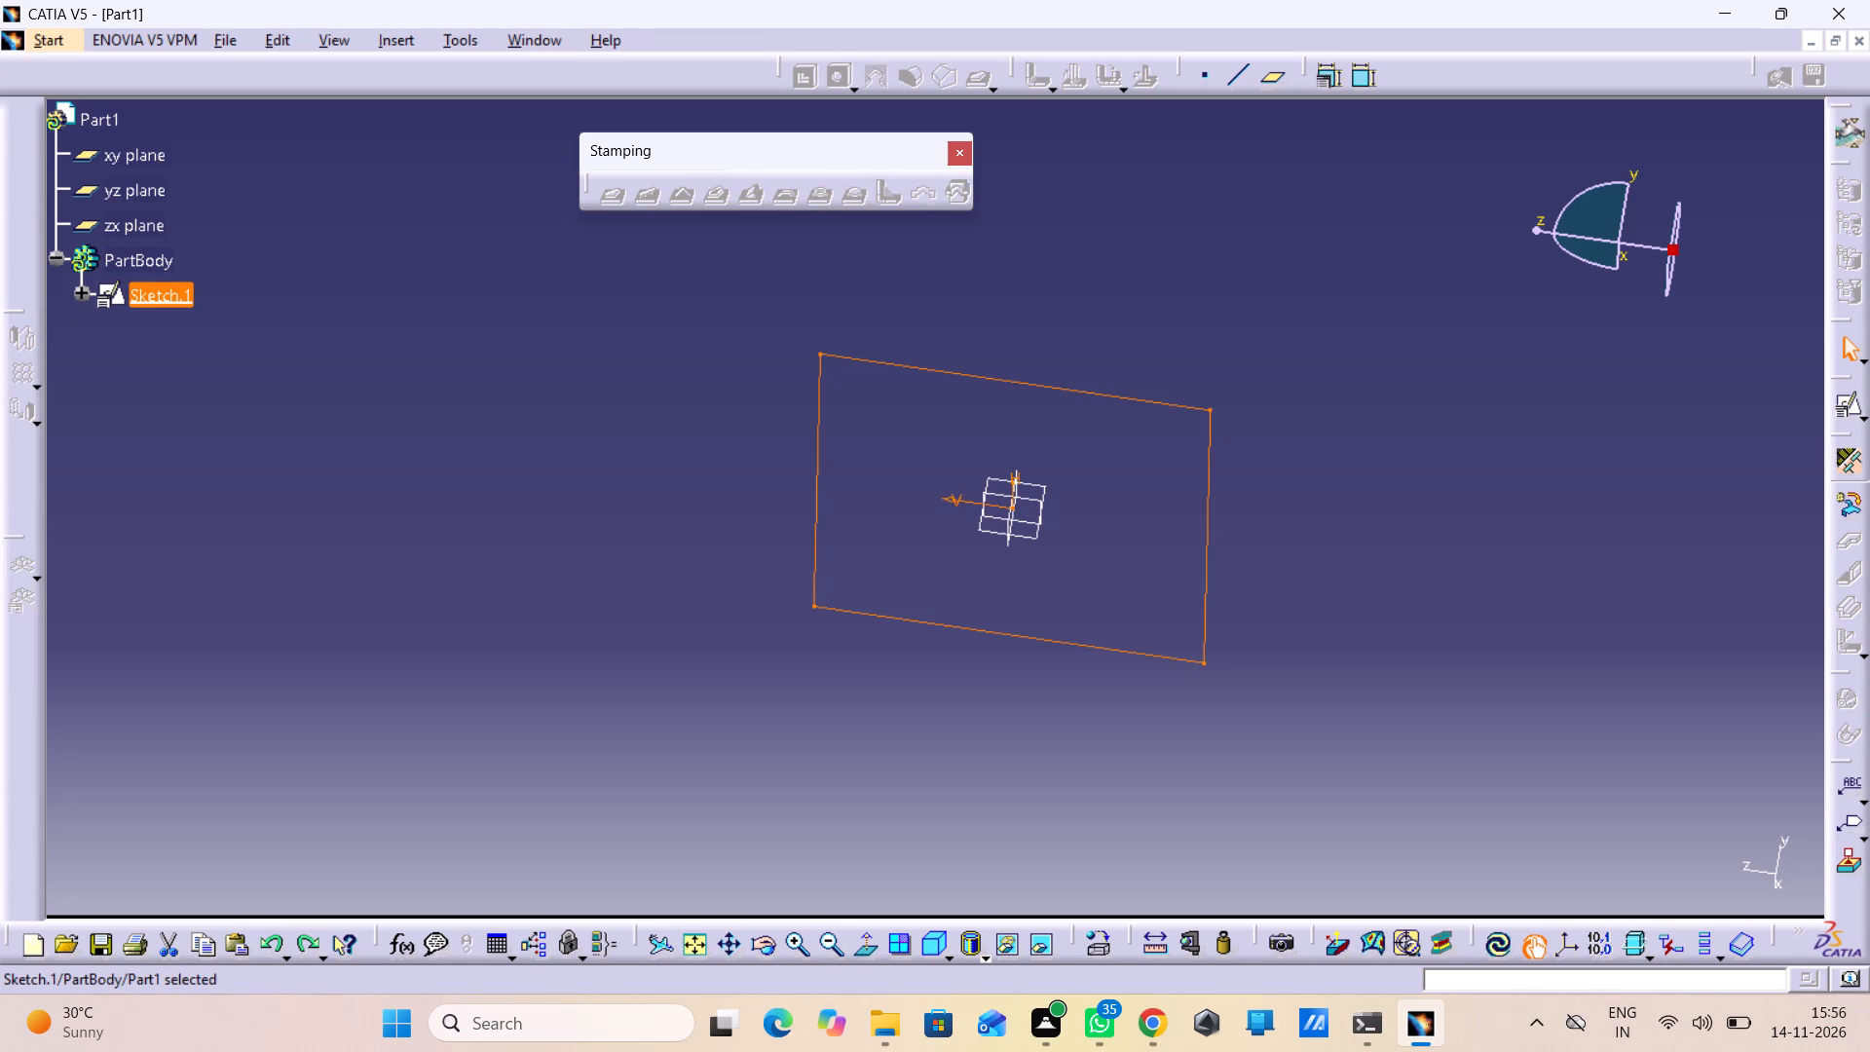
pyautogui.hotkey('ctrl', 'z')
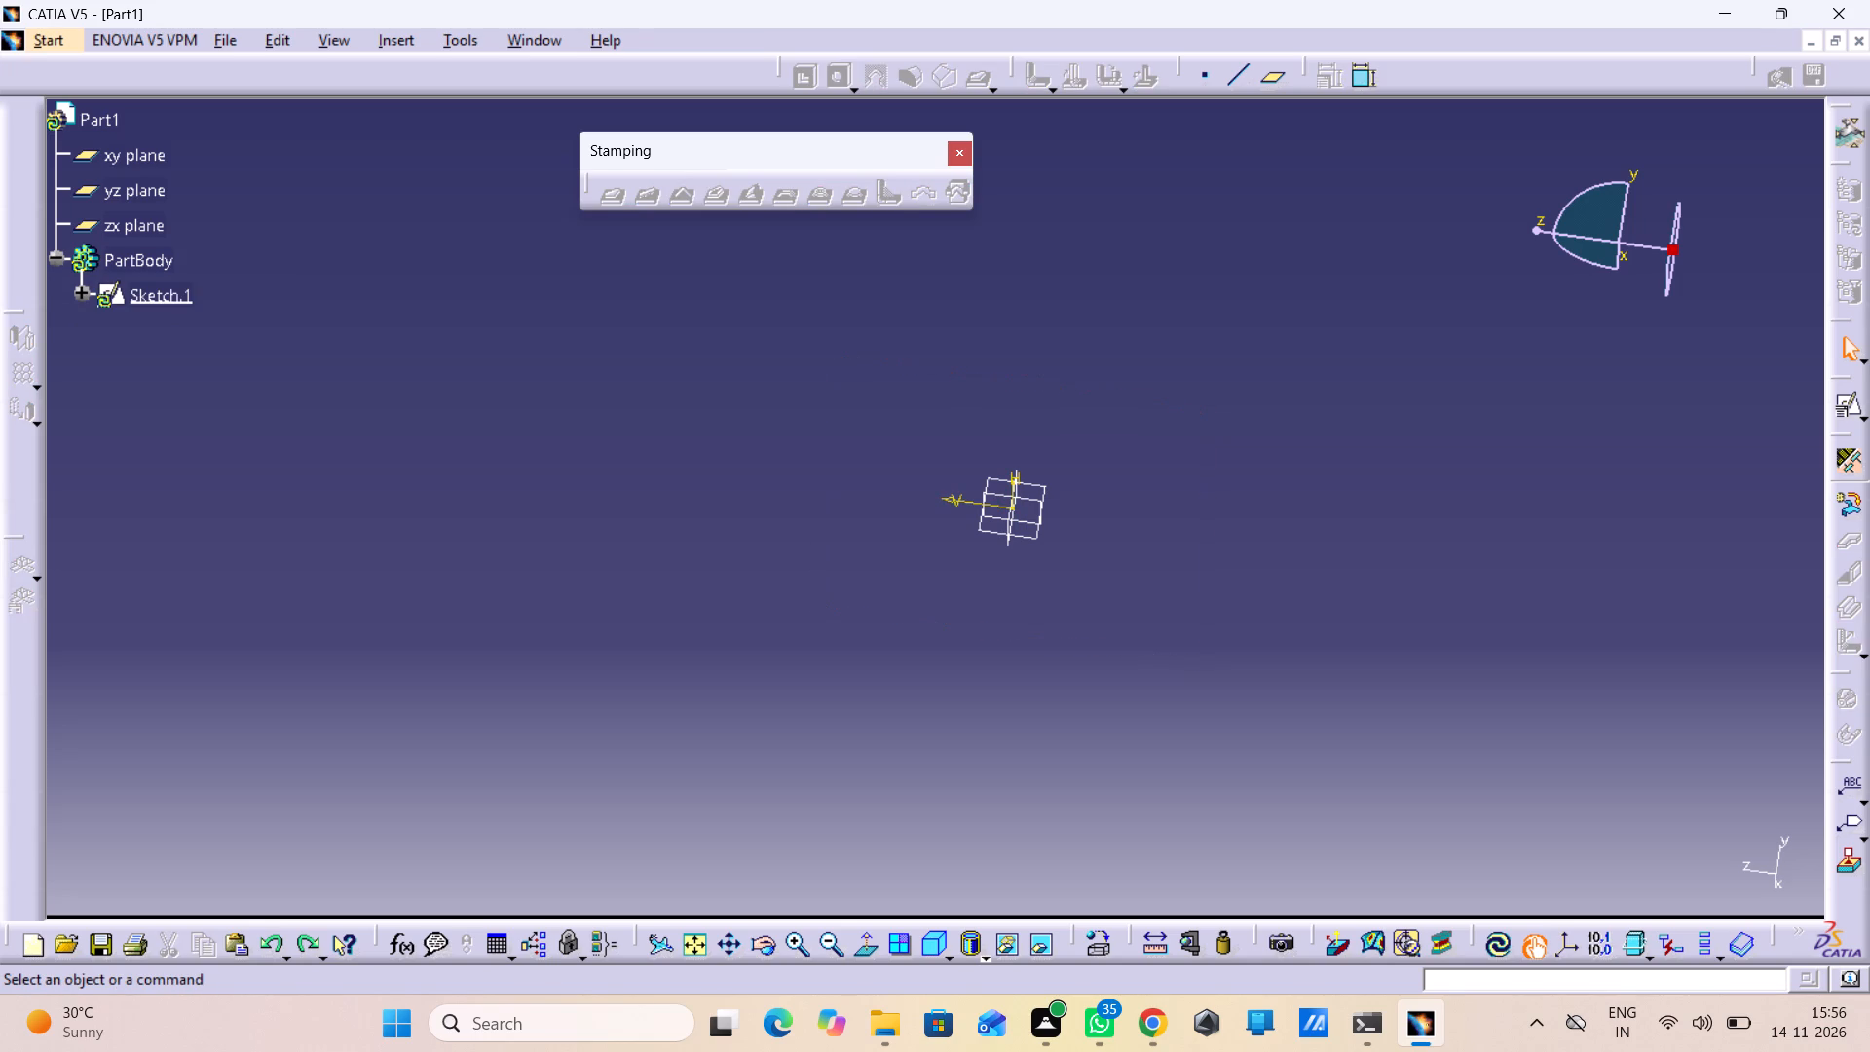
pyautogui.hotkey('ctrl', 'z')
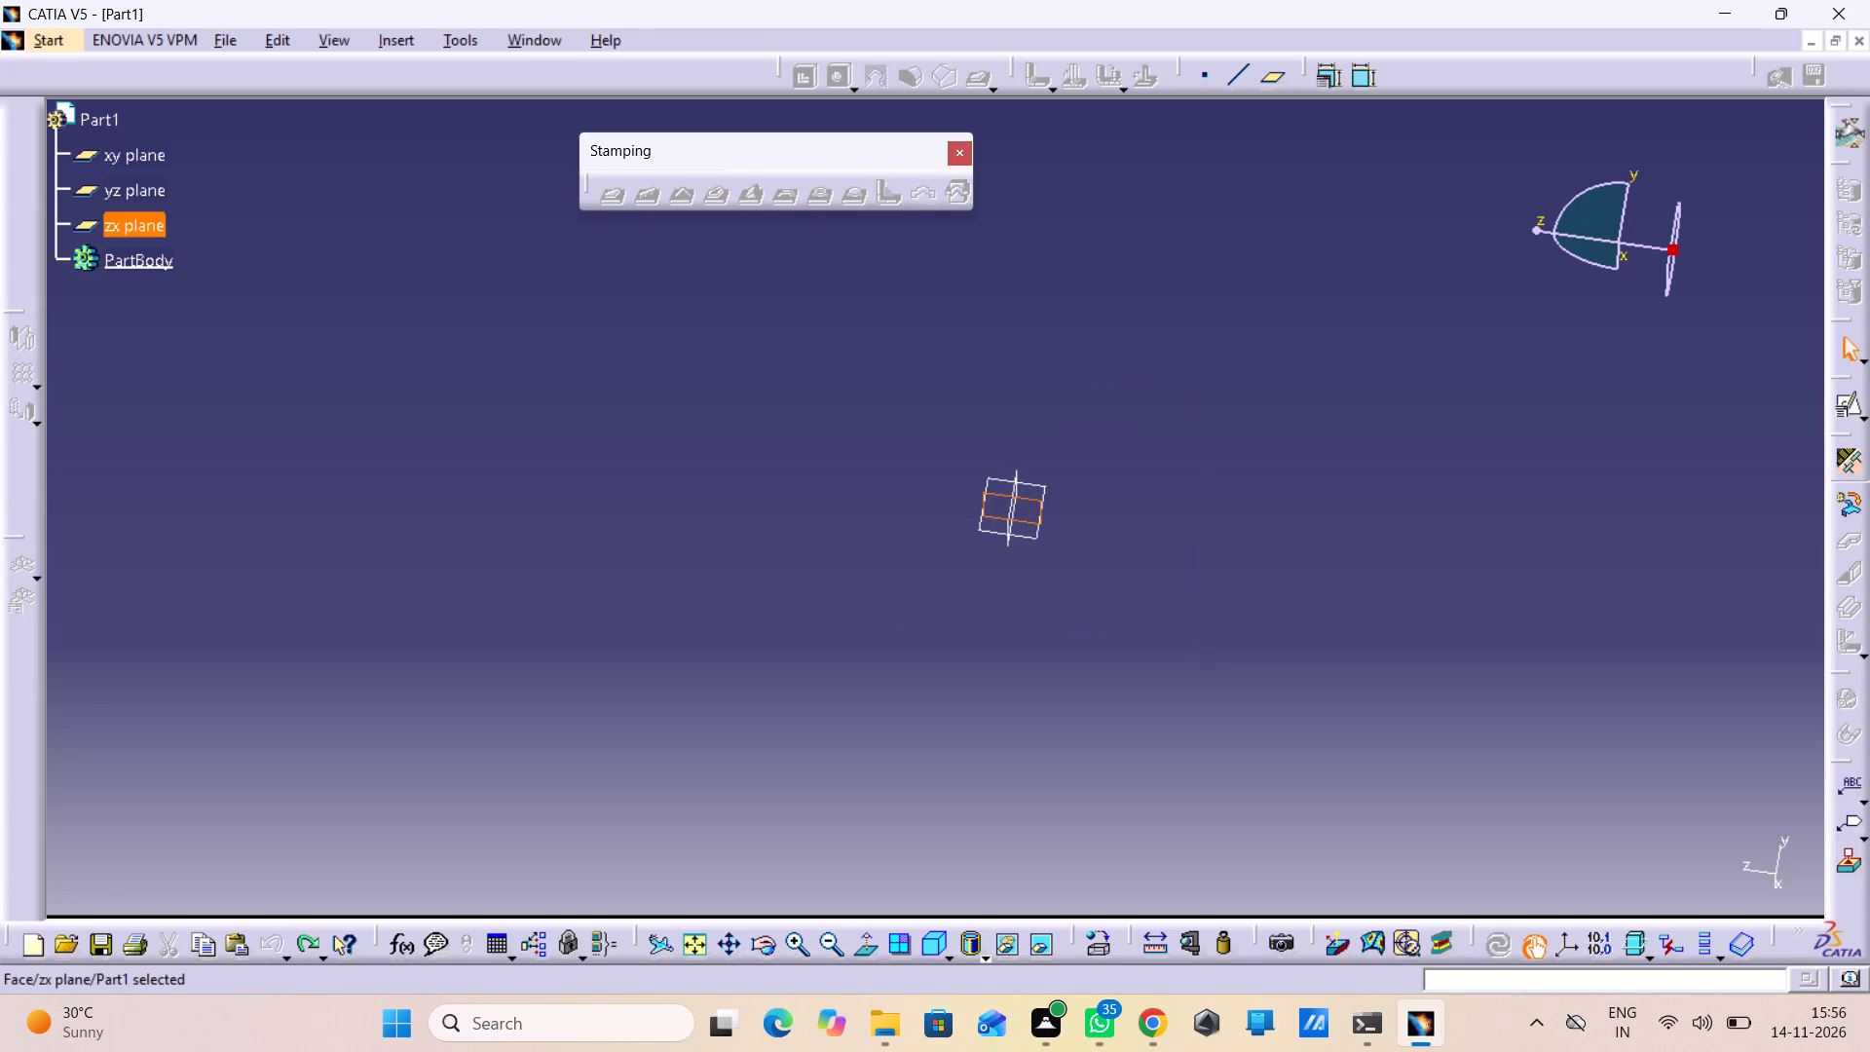
# Create a positioned sketch on the xy plane with the axes swapped and V reversed.
pyautogui.click(931, 957)
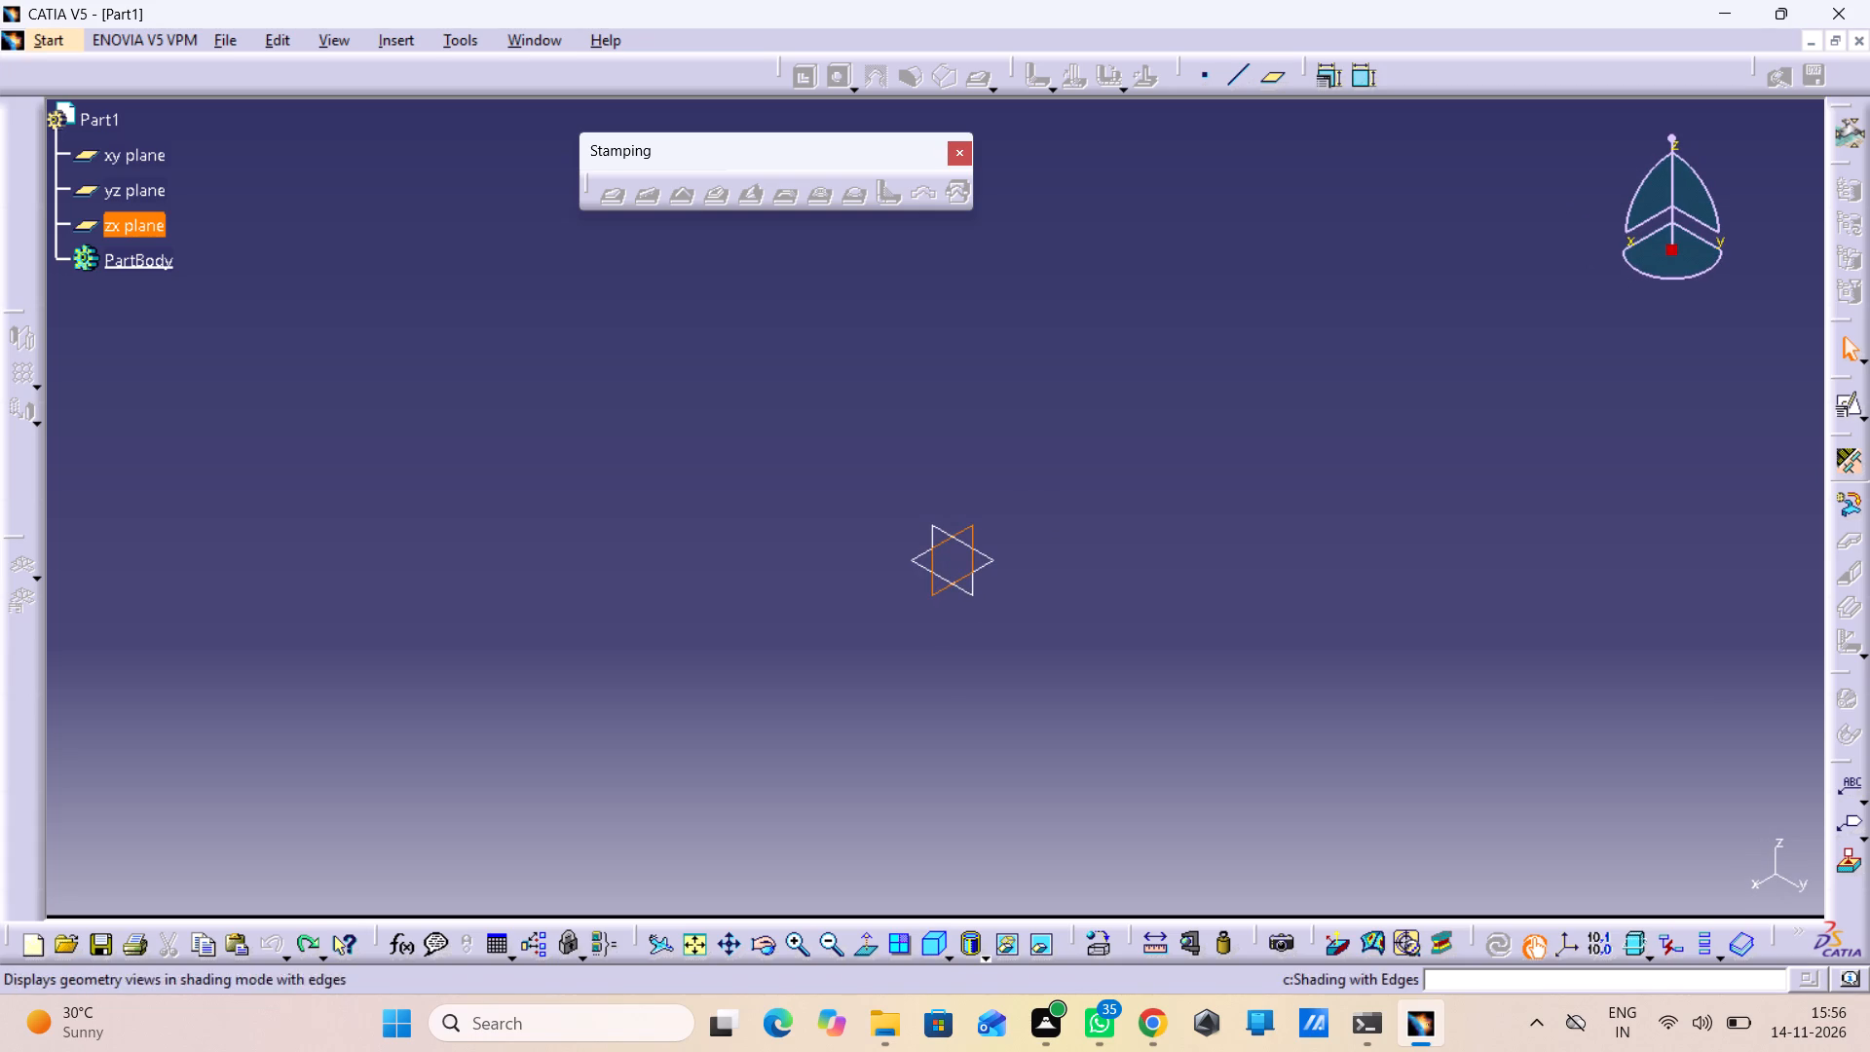
pyautogui.click(1842, 410)
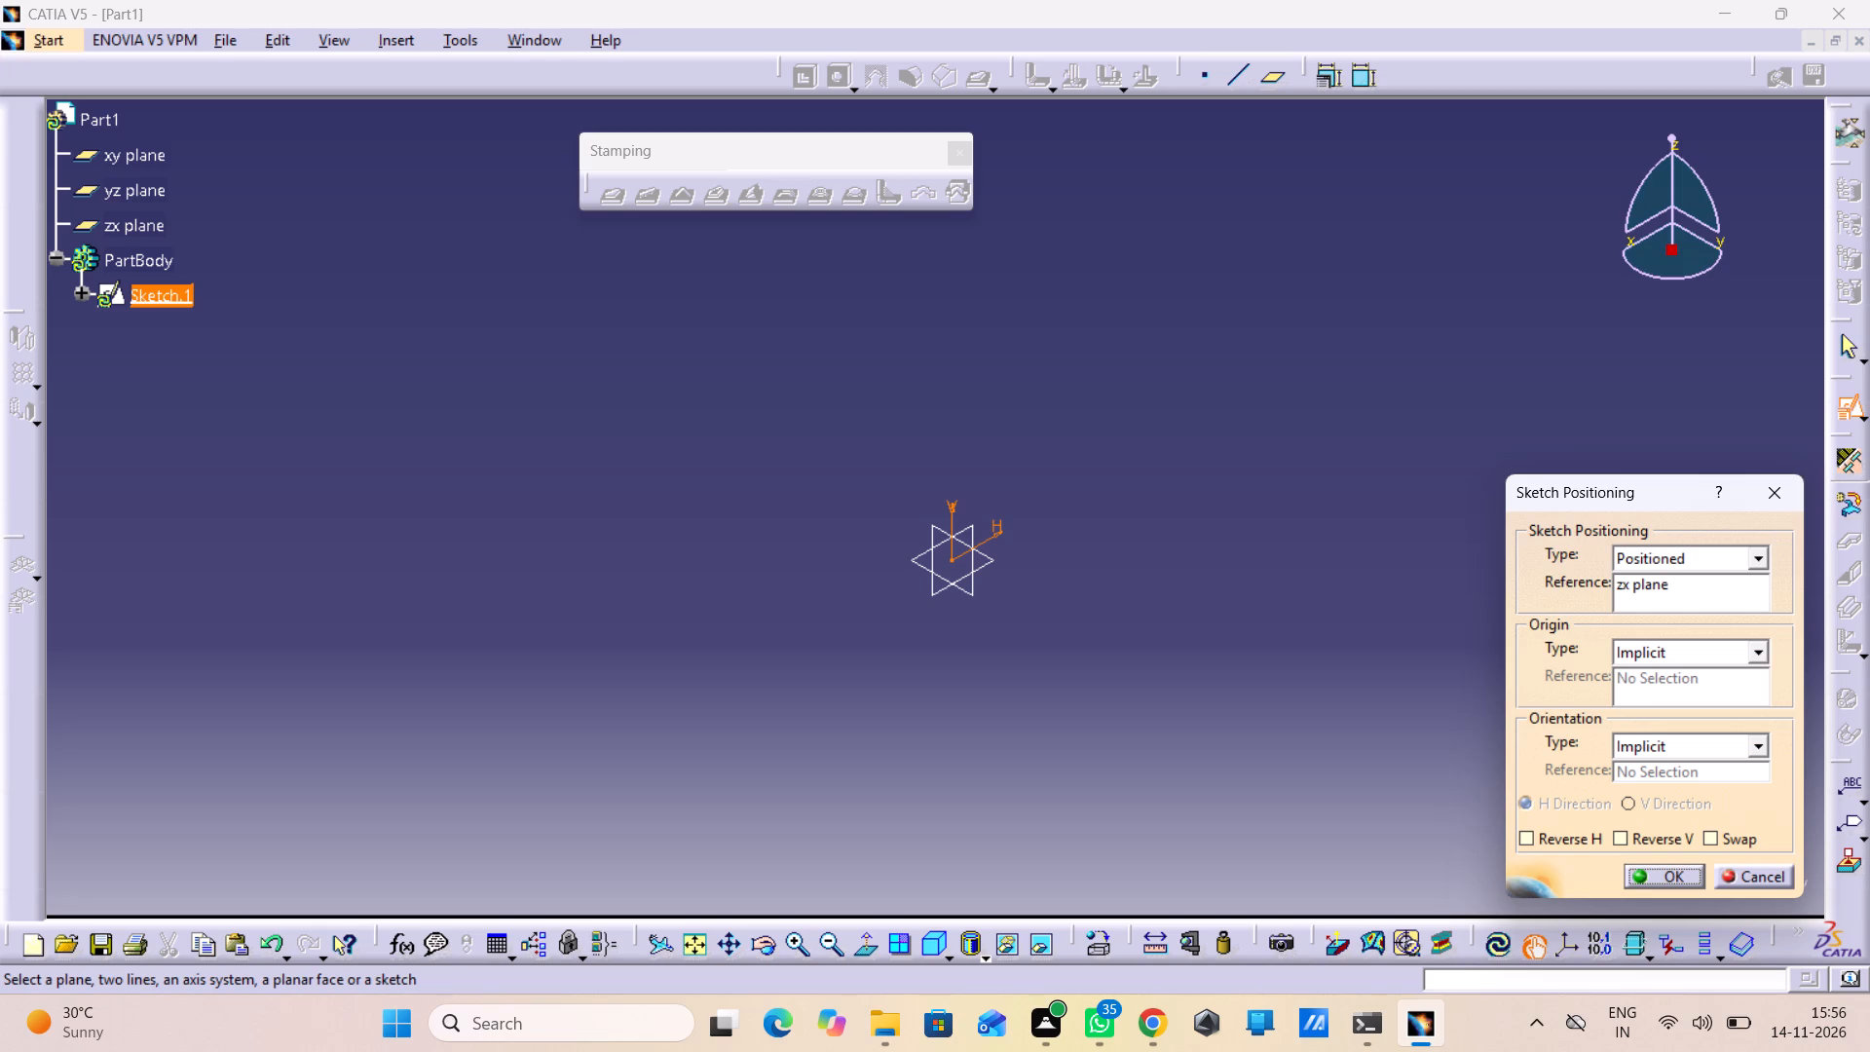
pyautogui.click(1732, 873)
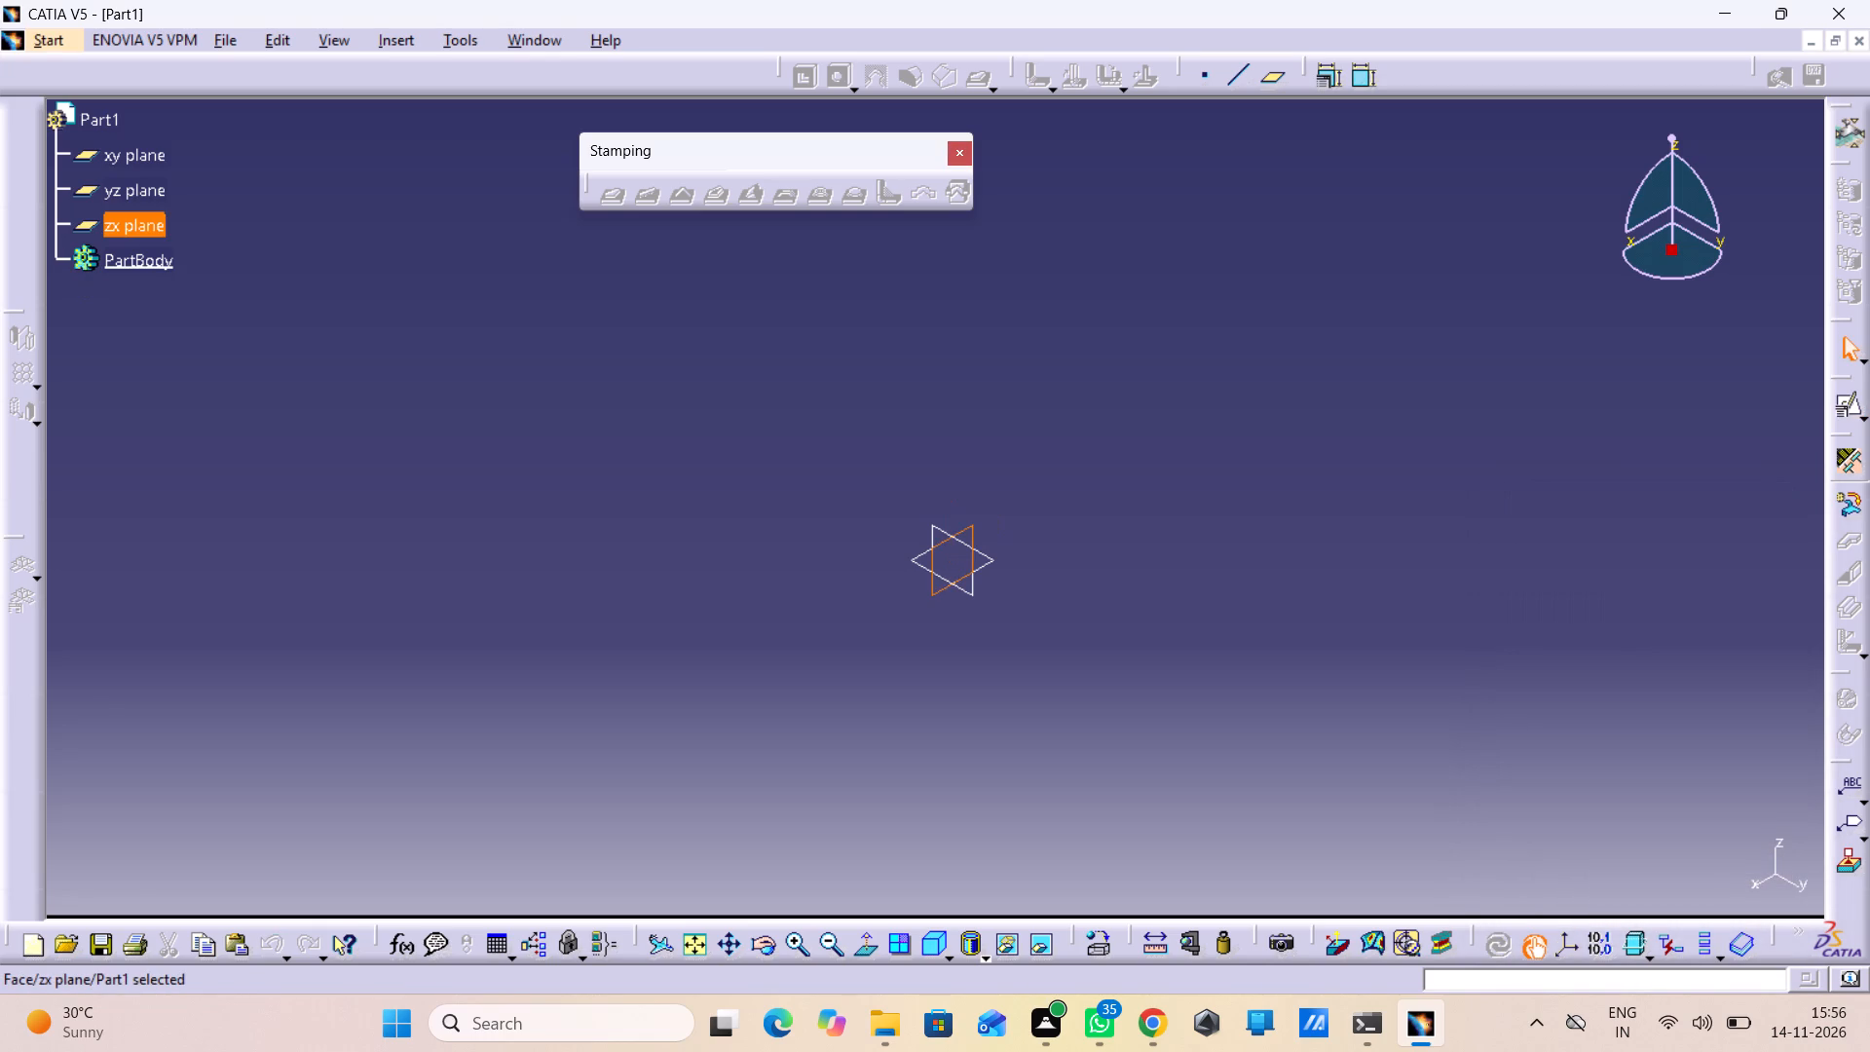
pyautogui.click(996, 565)
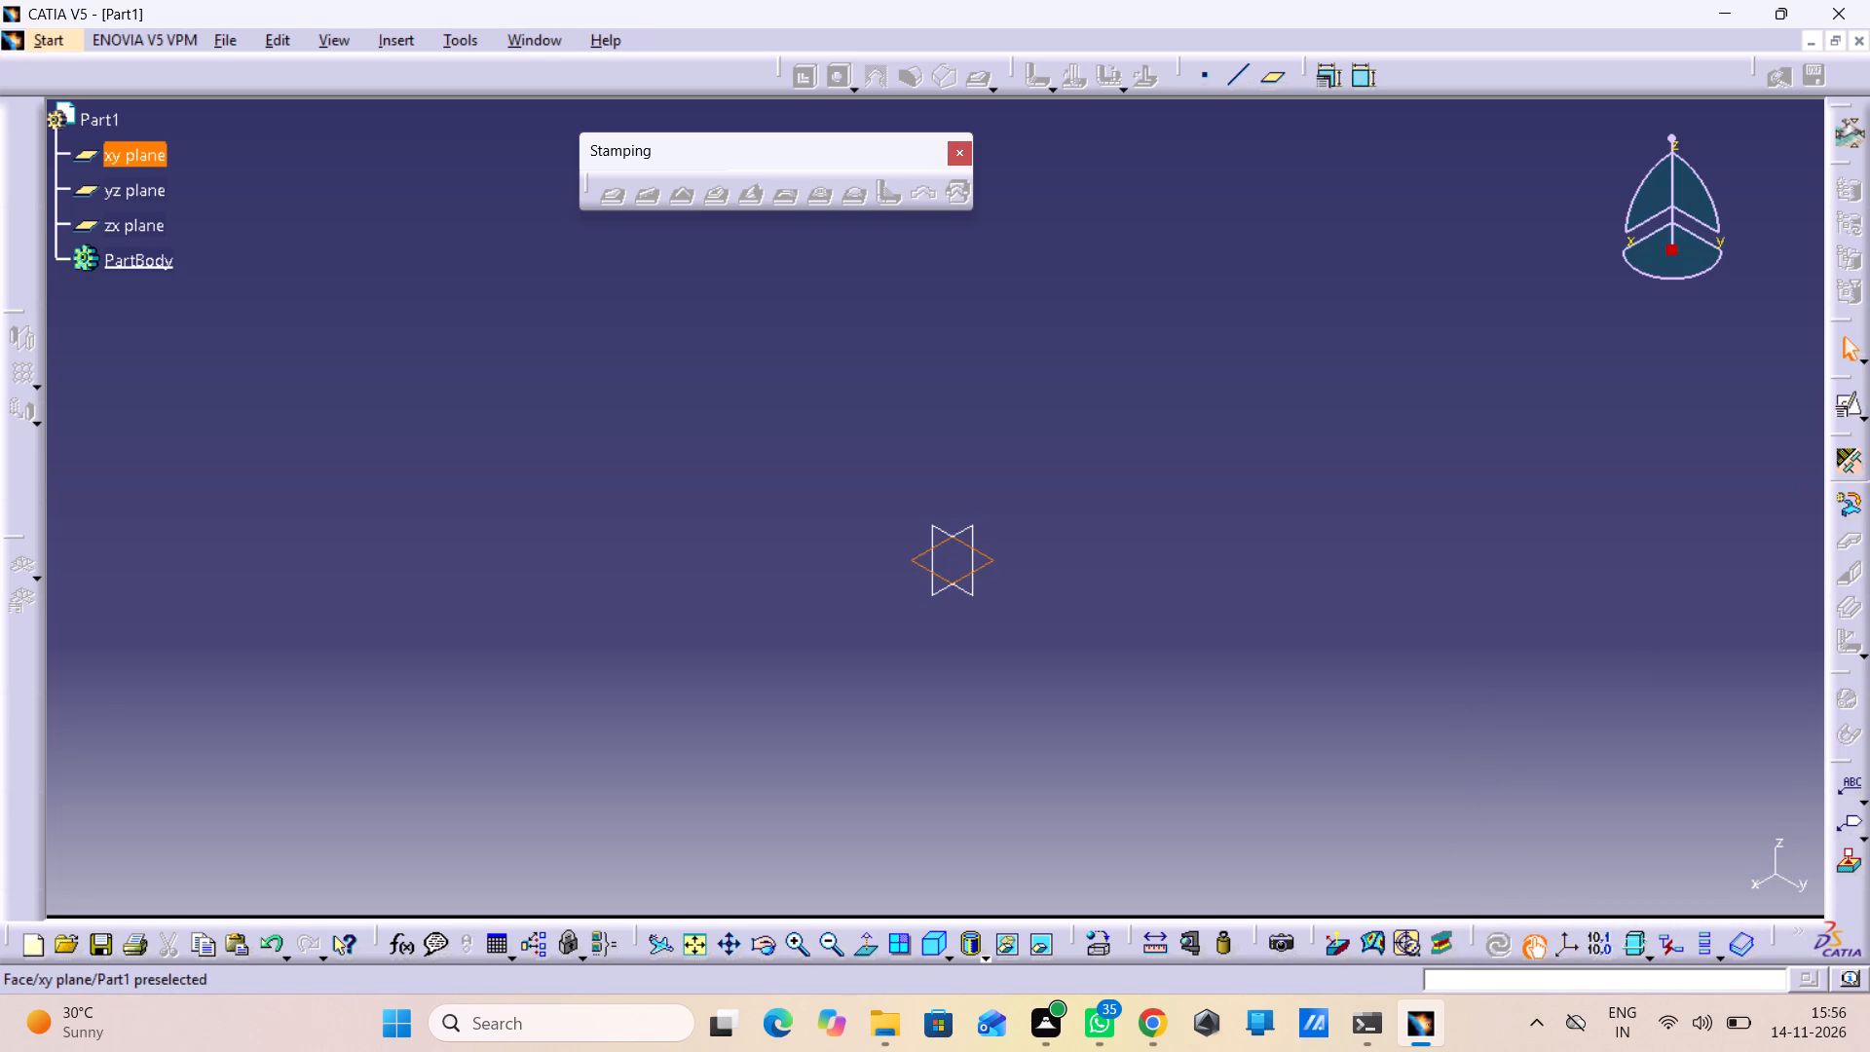
pyautogui.click(1850, 415)
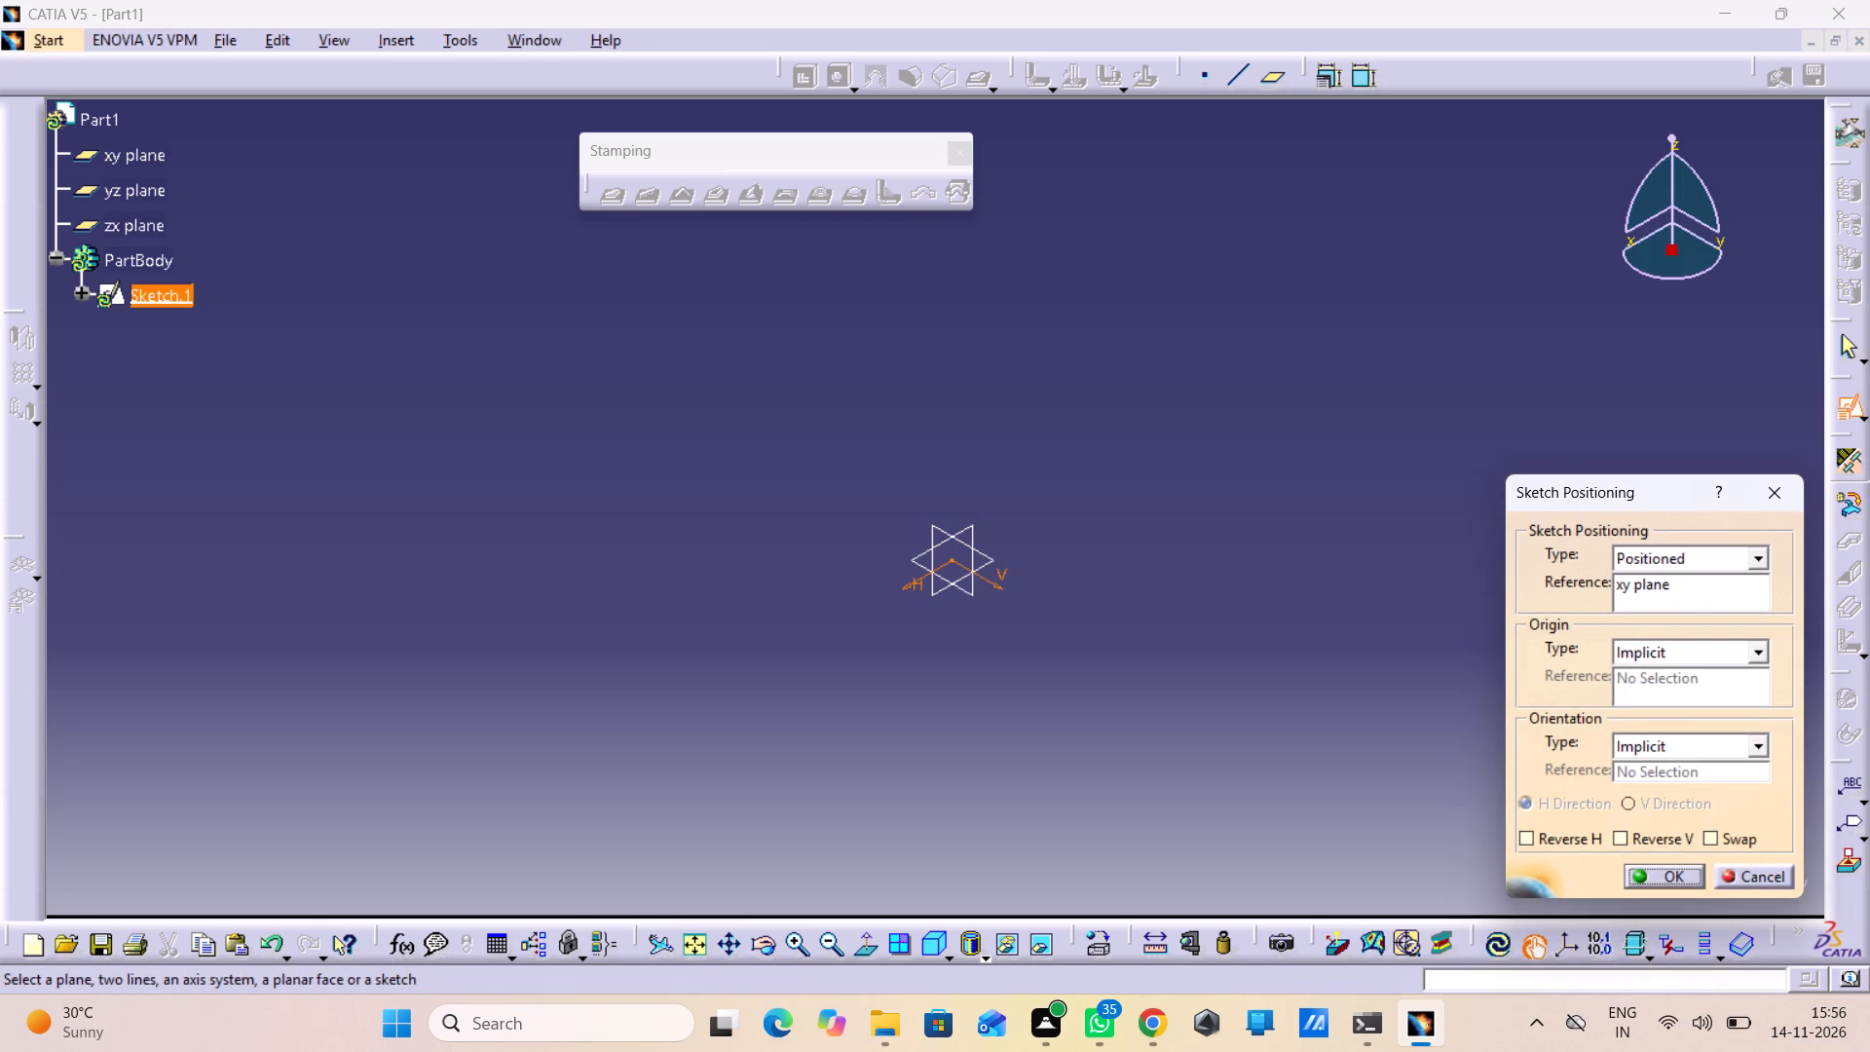
pyautogui.click(1706, 838)
pyautogui.click(1665, 838)
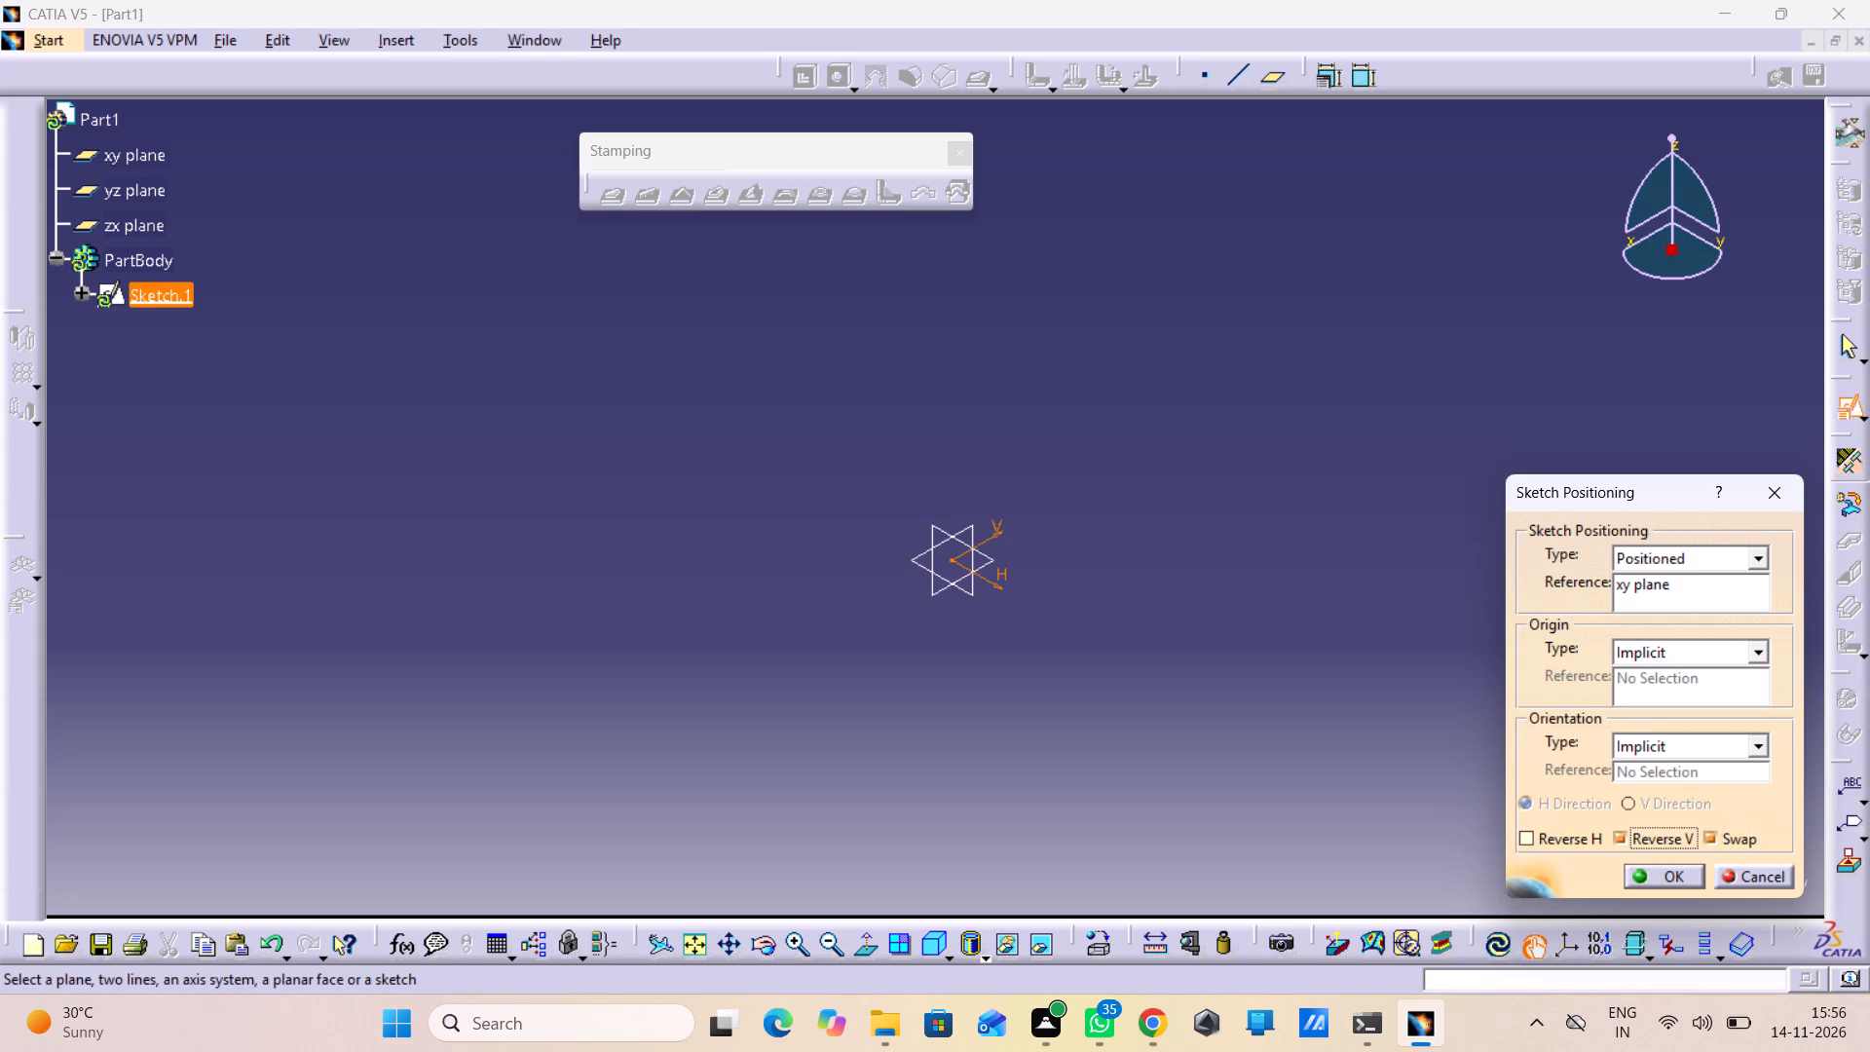
pyautogui.click(1646, 883)
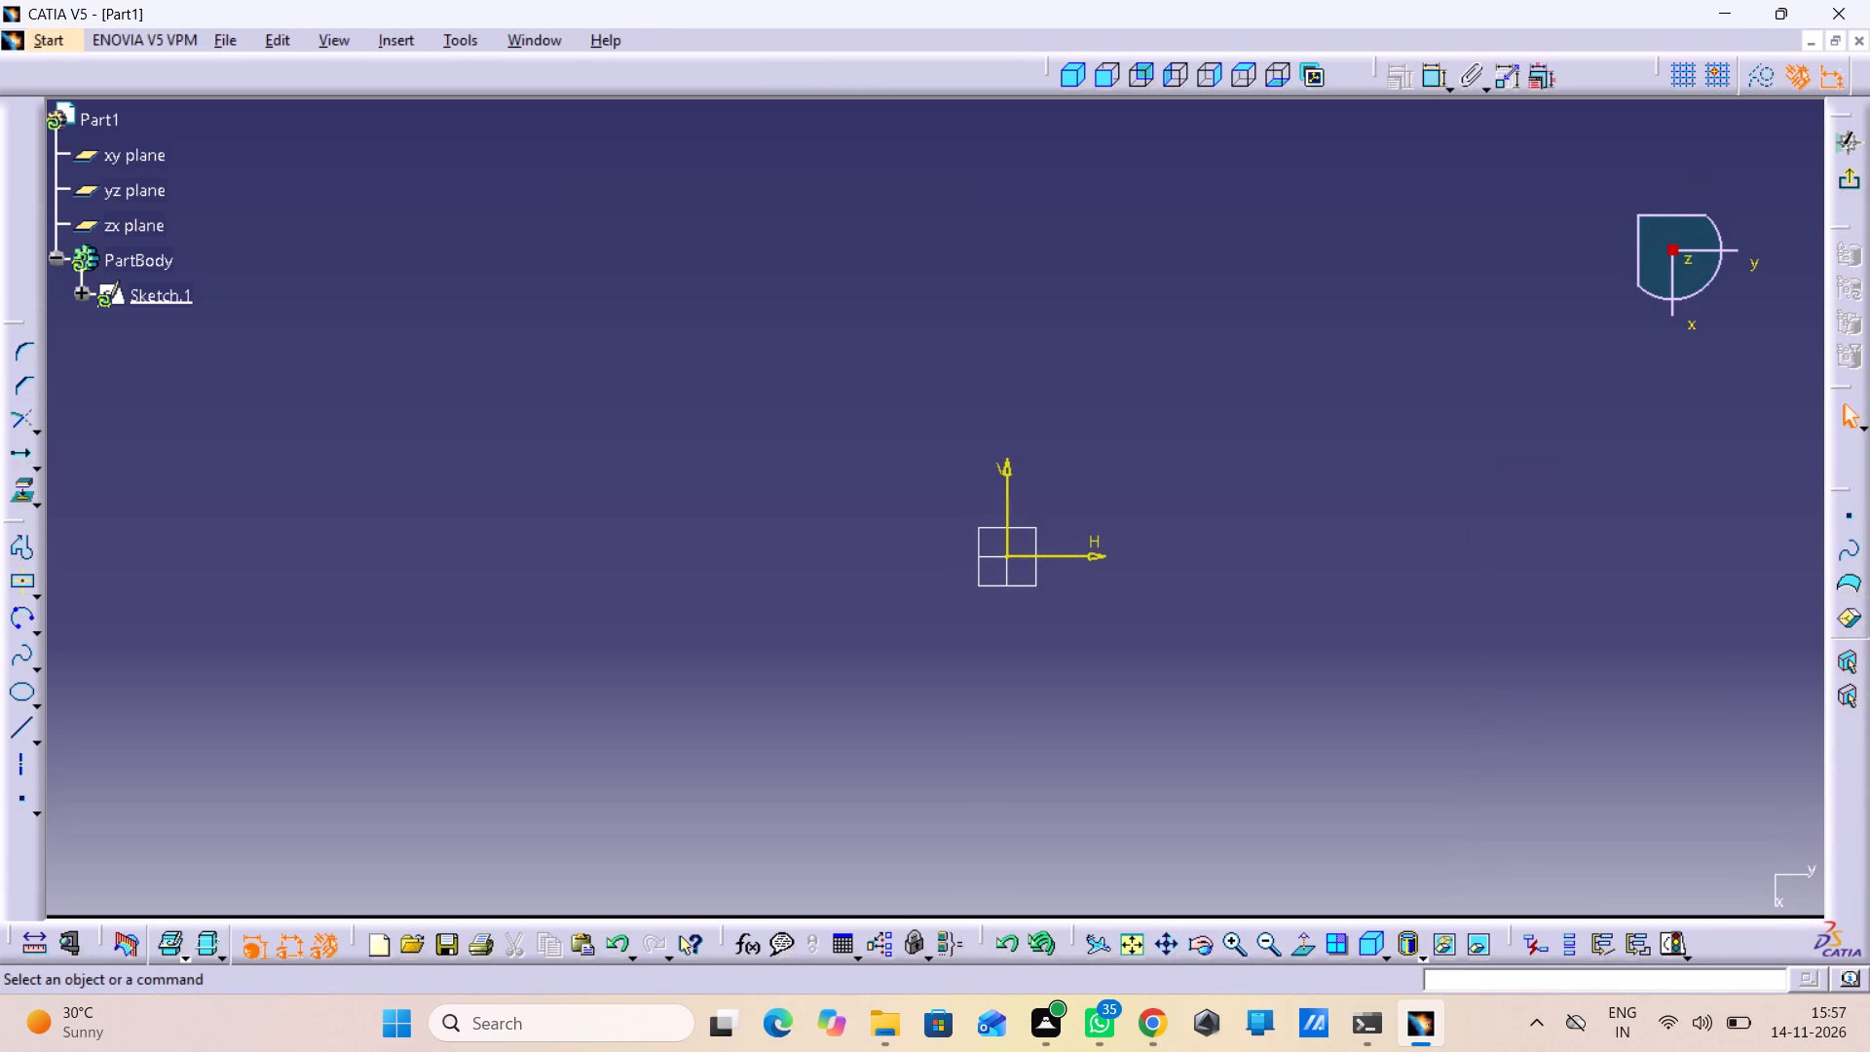
# Sketch a rectangle centred on the origin, about 10.3 mm wide and 21.8 mm high.
pyautogui.click(26, 582)
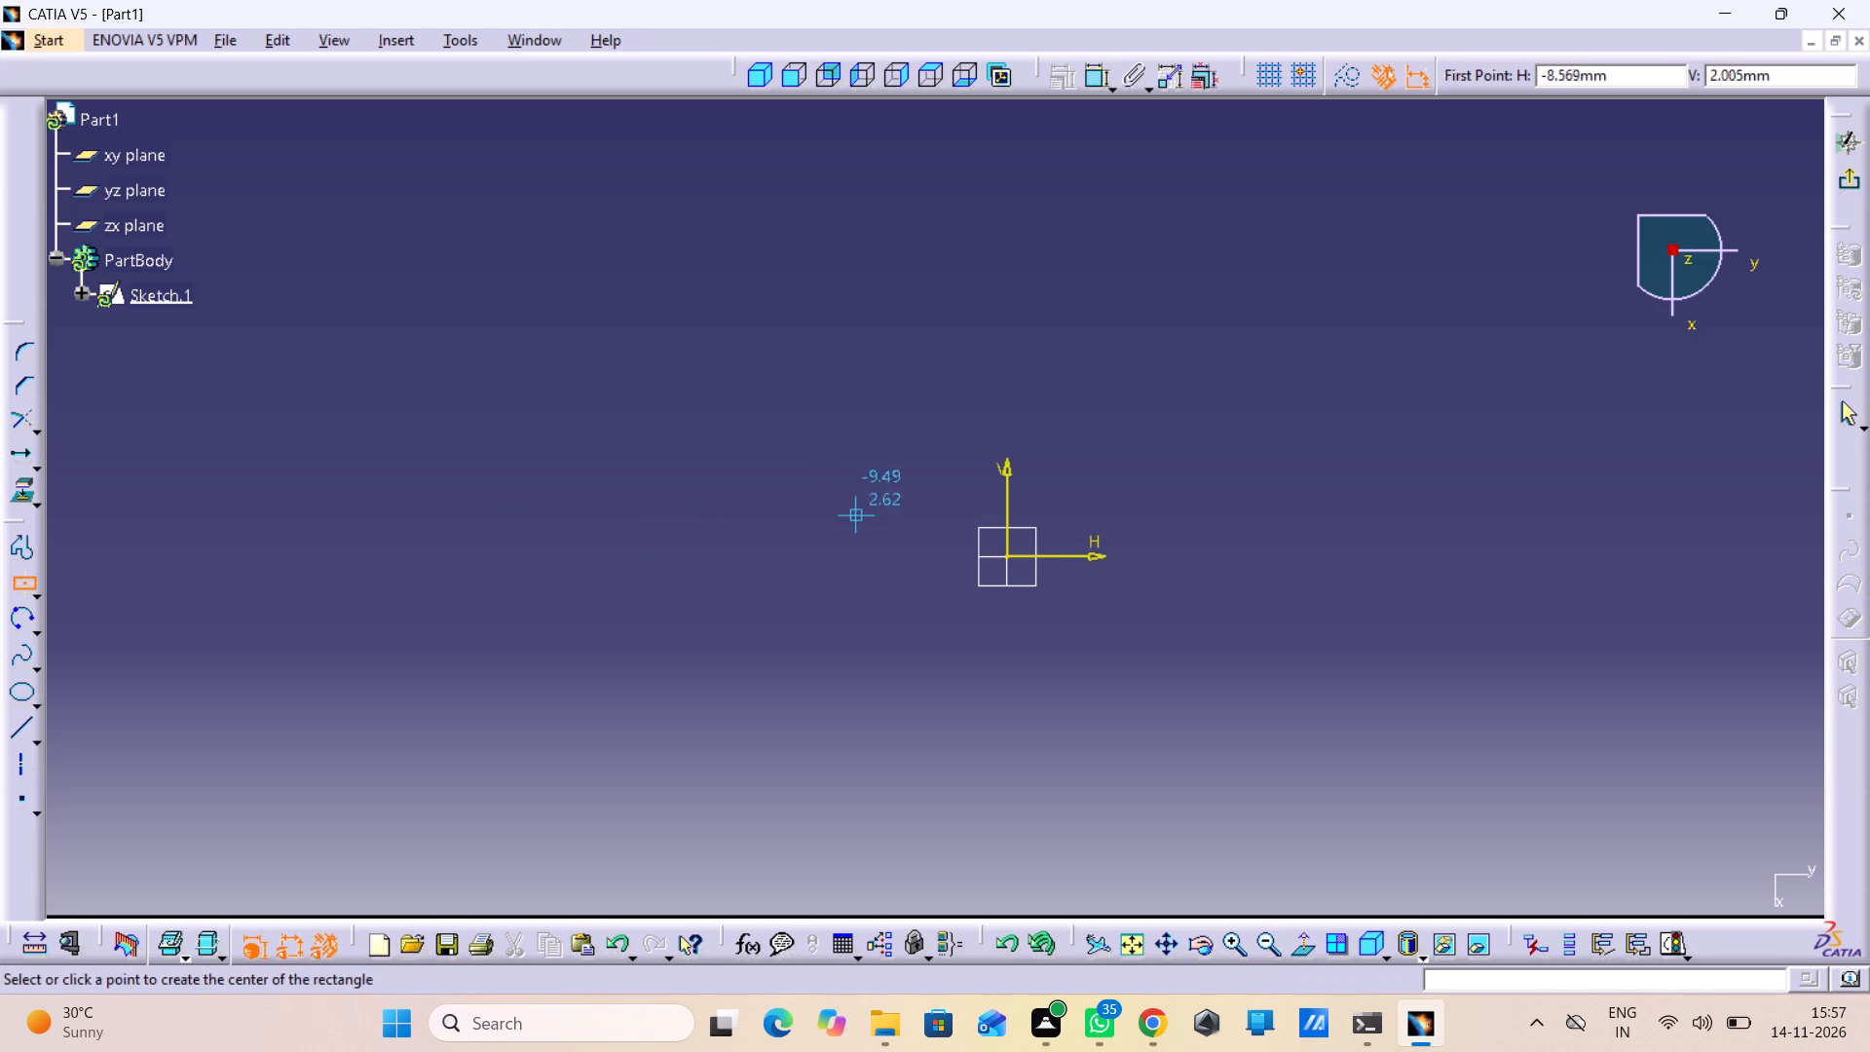
pyautogui.click(1010, 555)
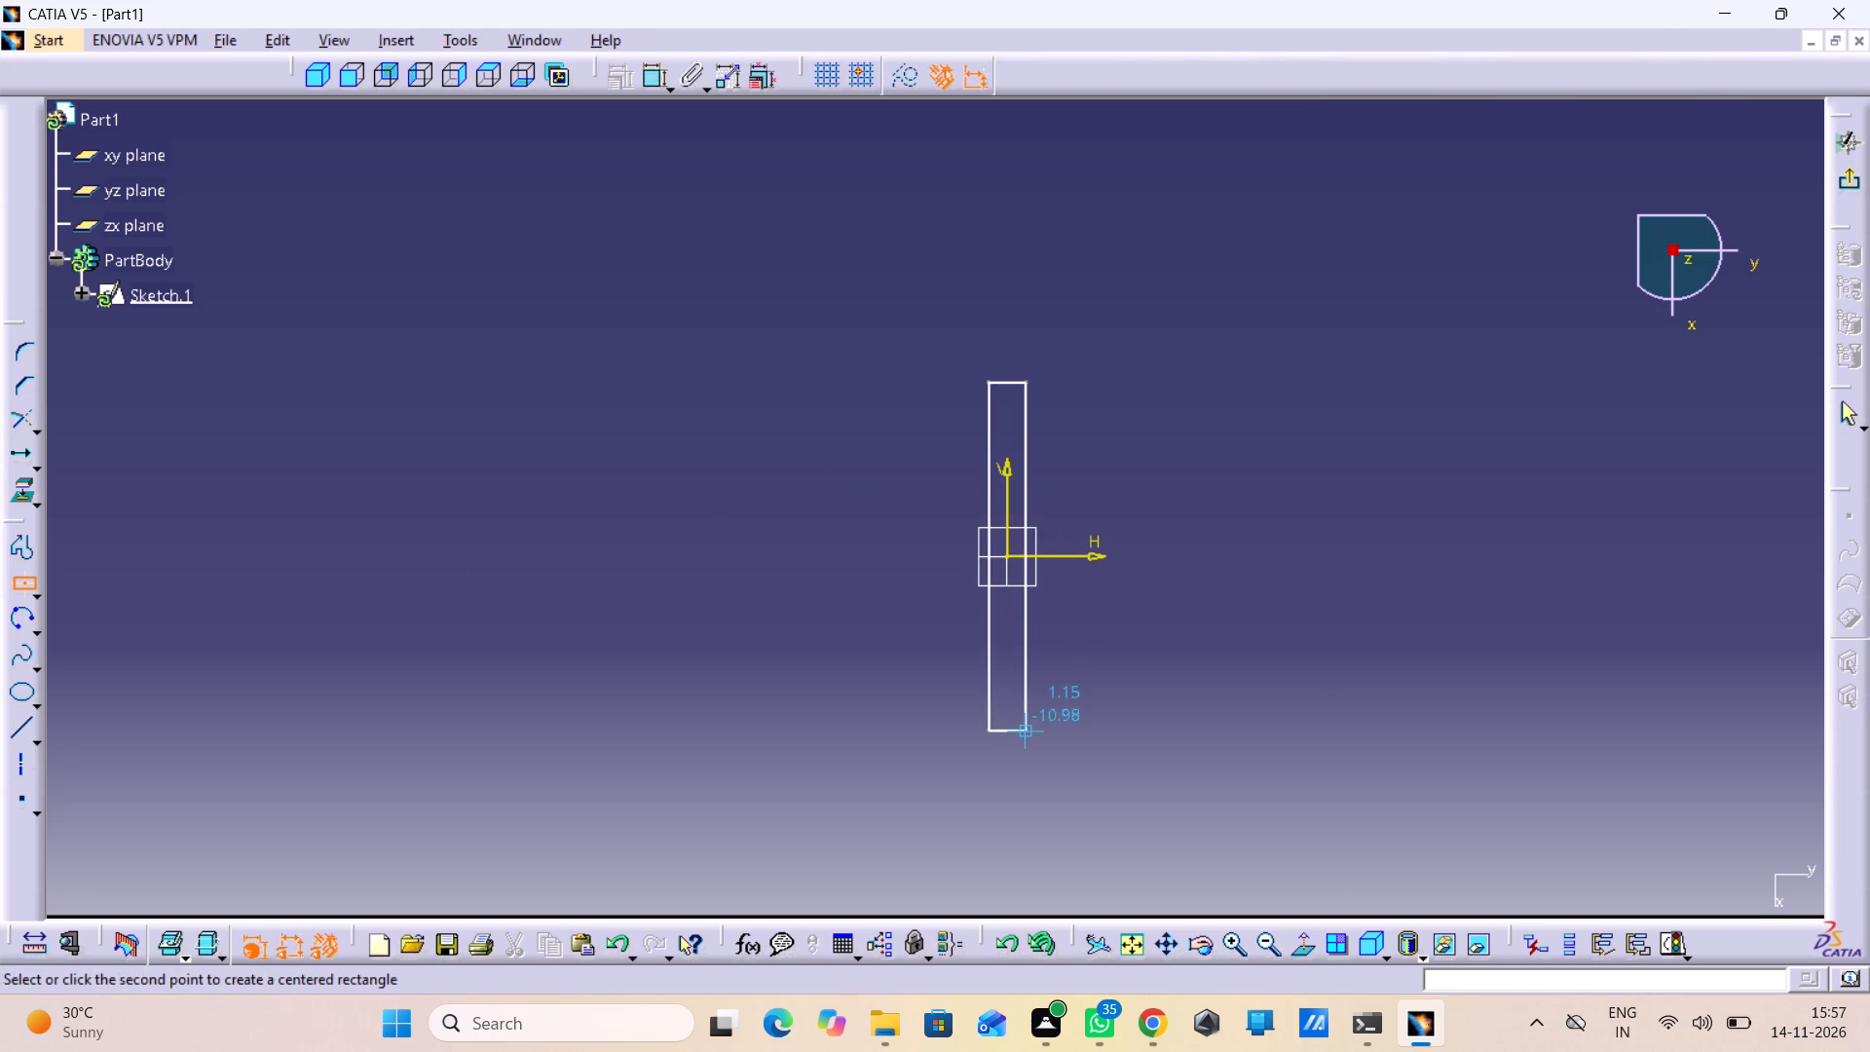
pyautogui.click(1087, 729)
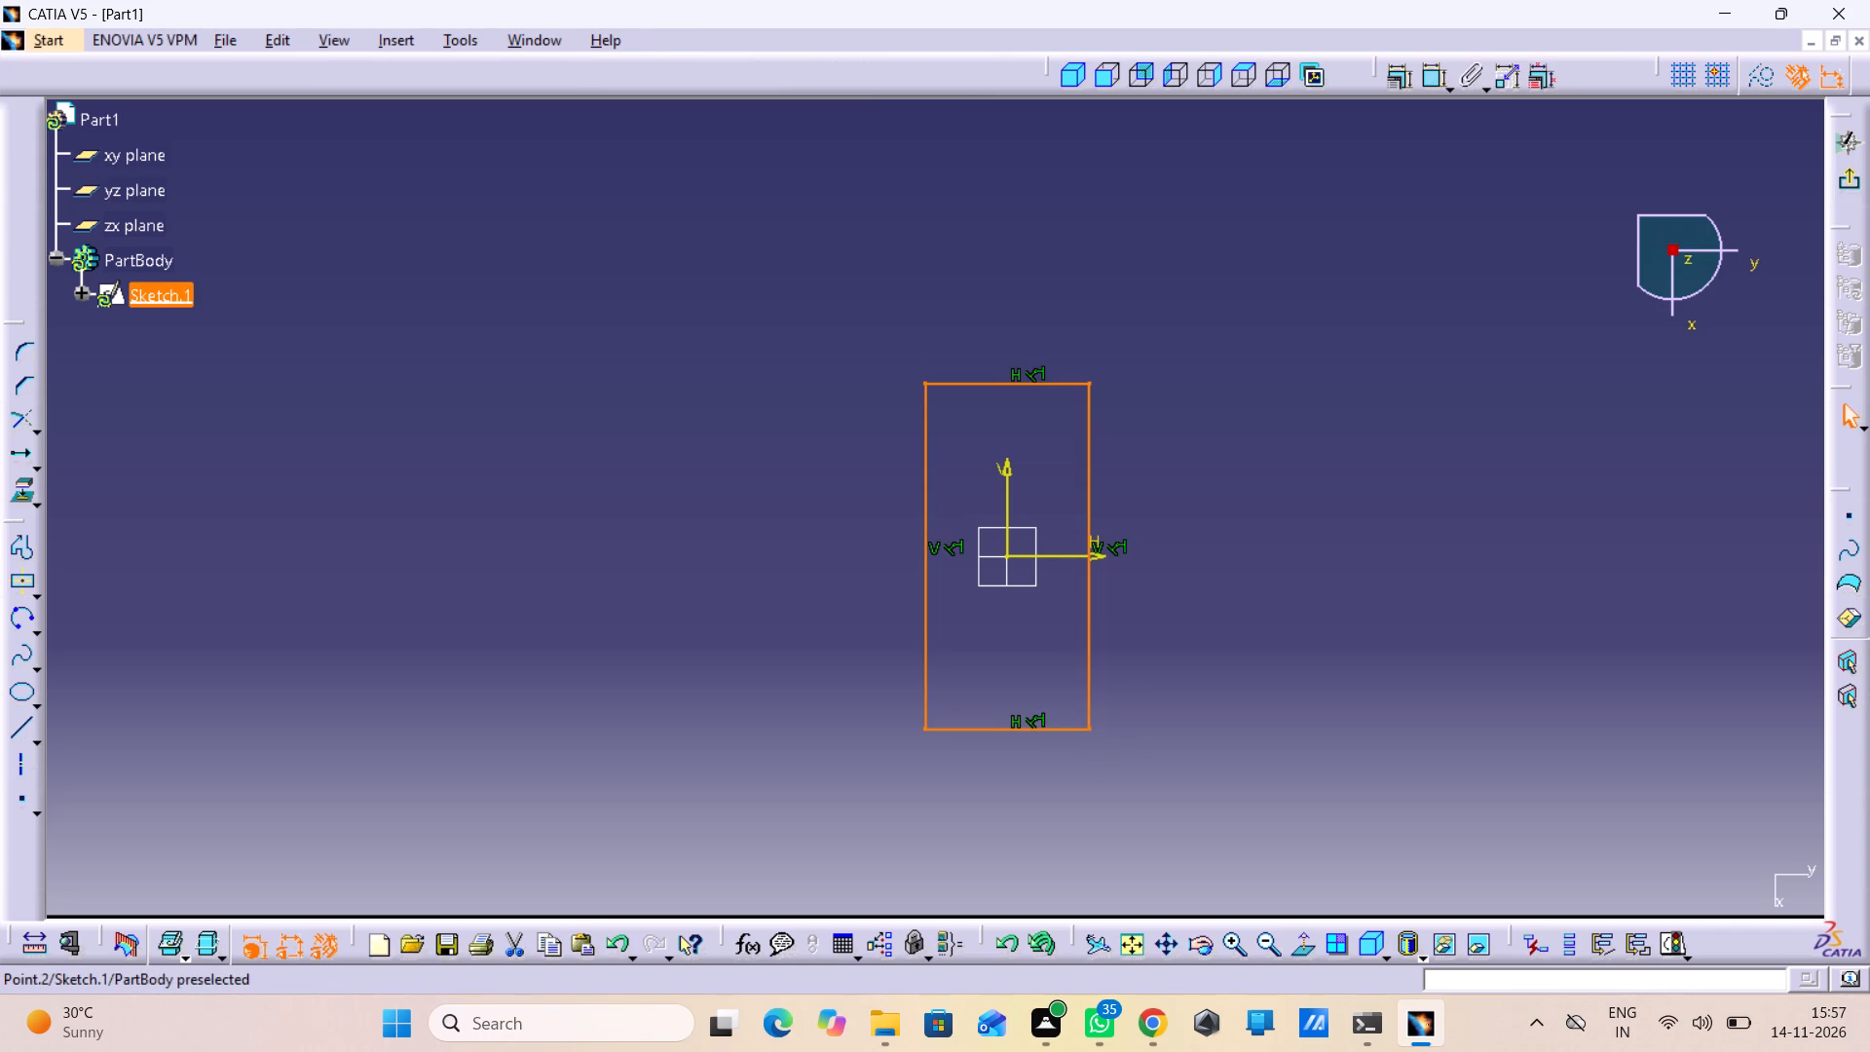
pyautogui.click(1342, 630)
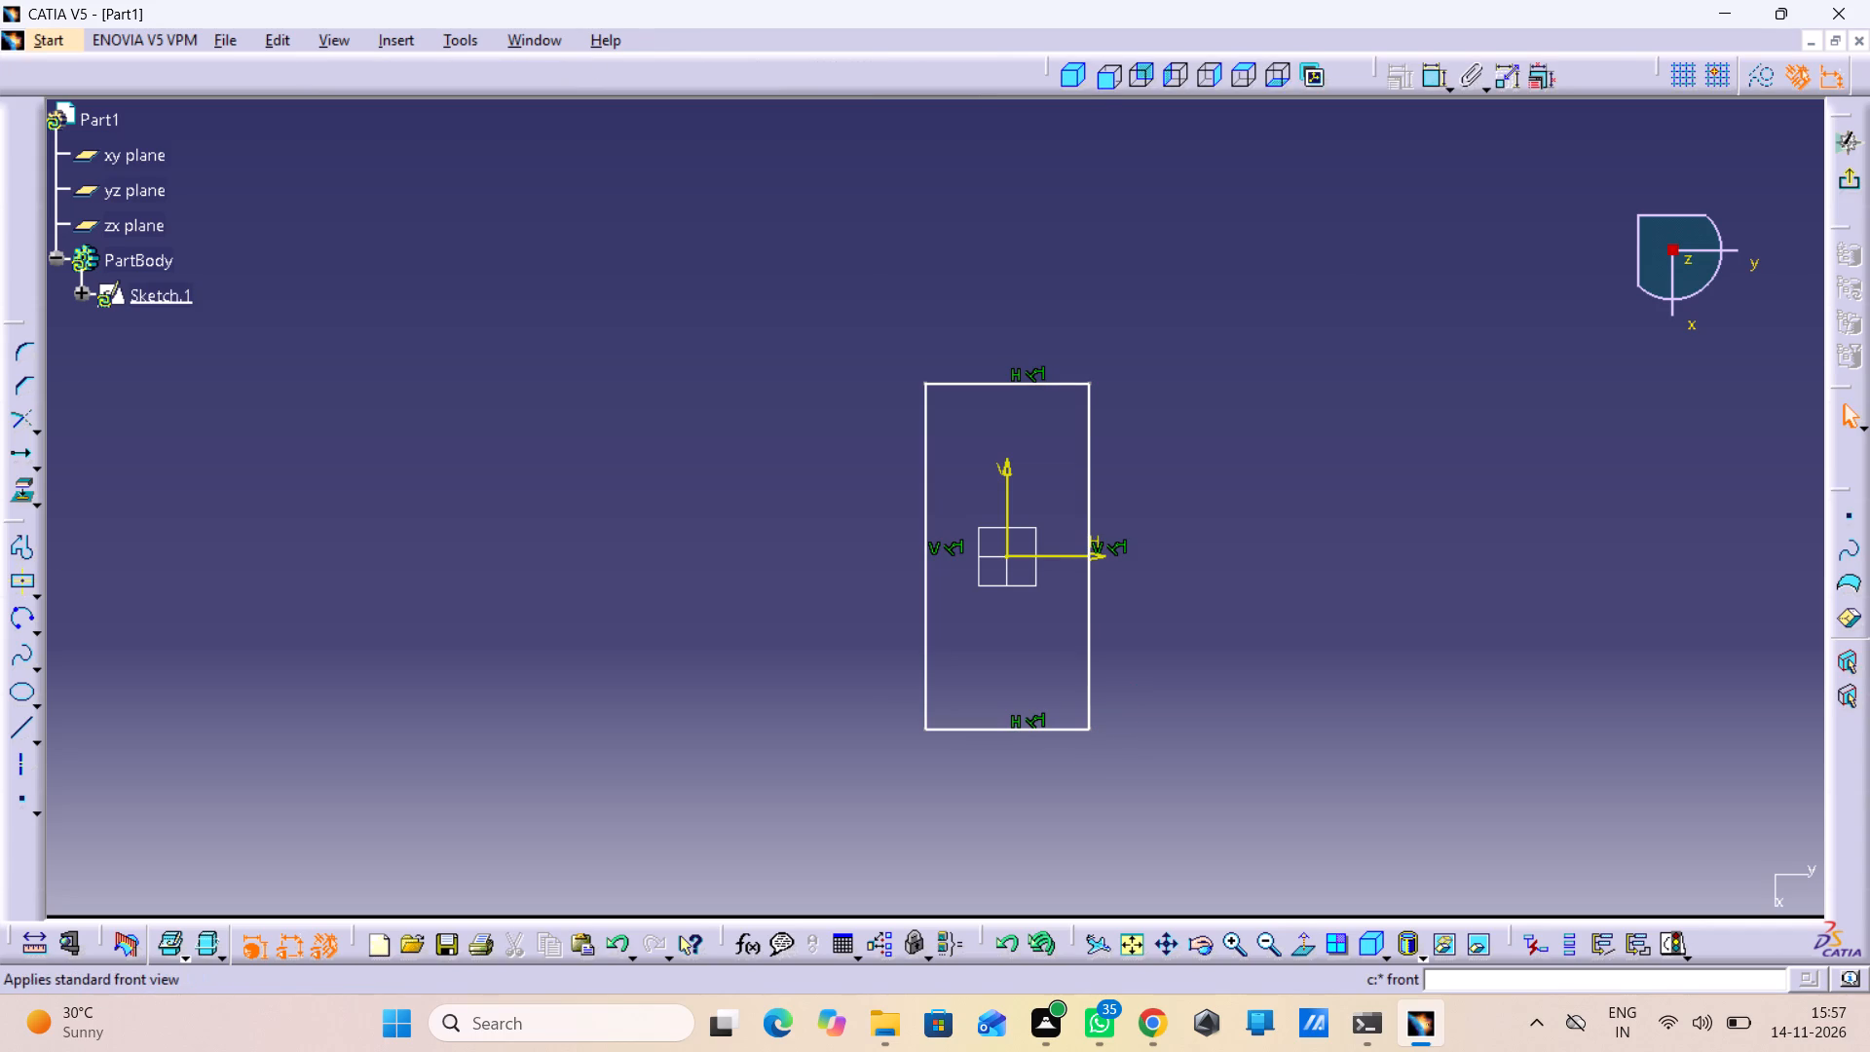
# Dimension the rectangle's width and set it to 20 mm.
pyautogui.doubleClick(1429, 91)
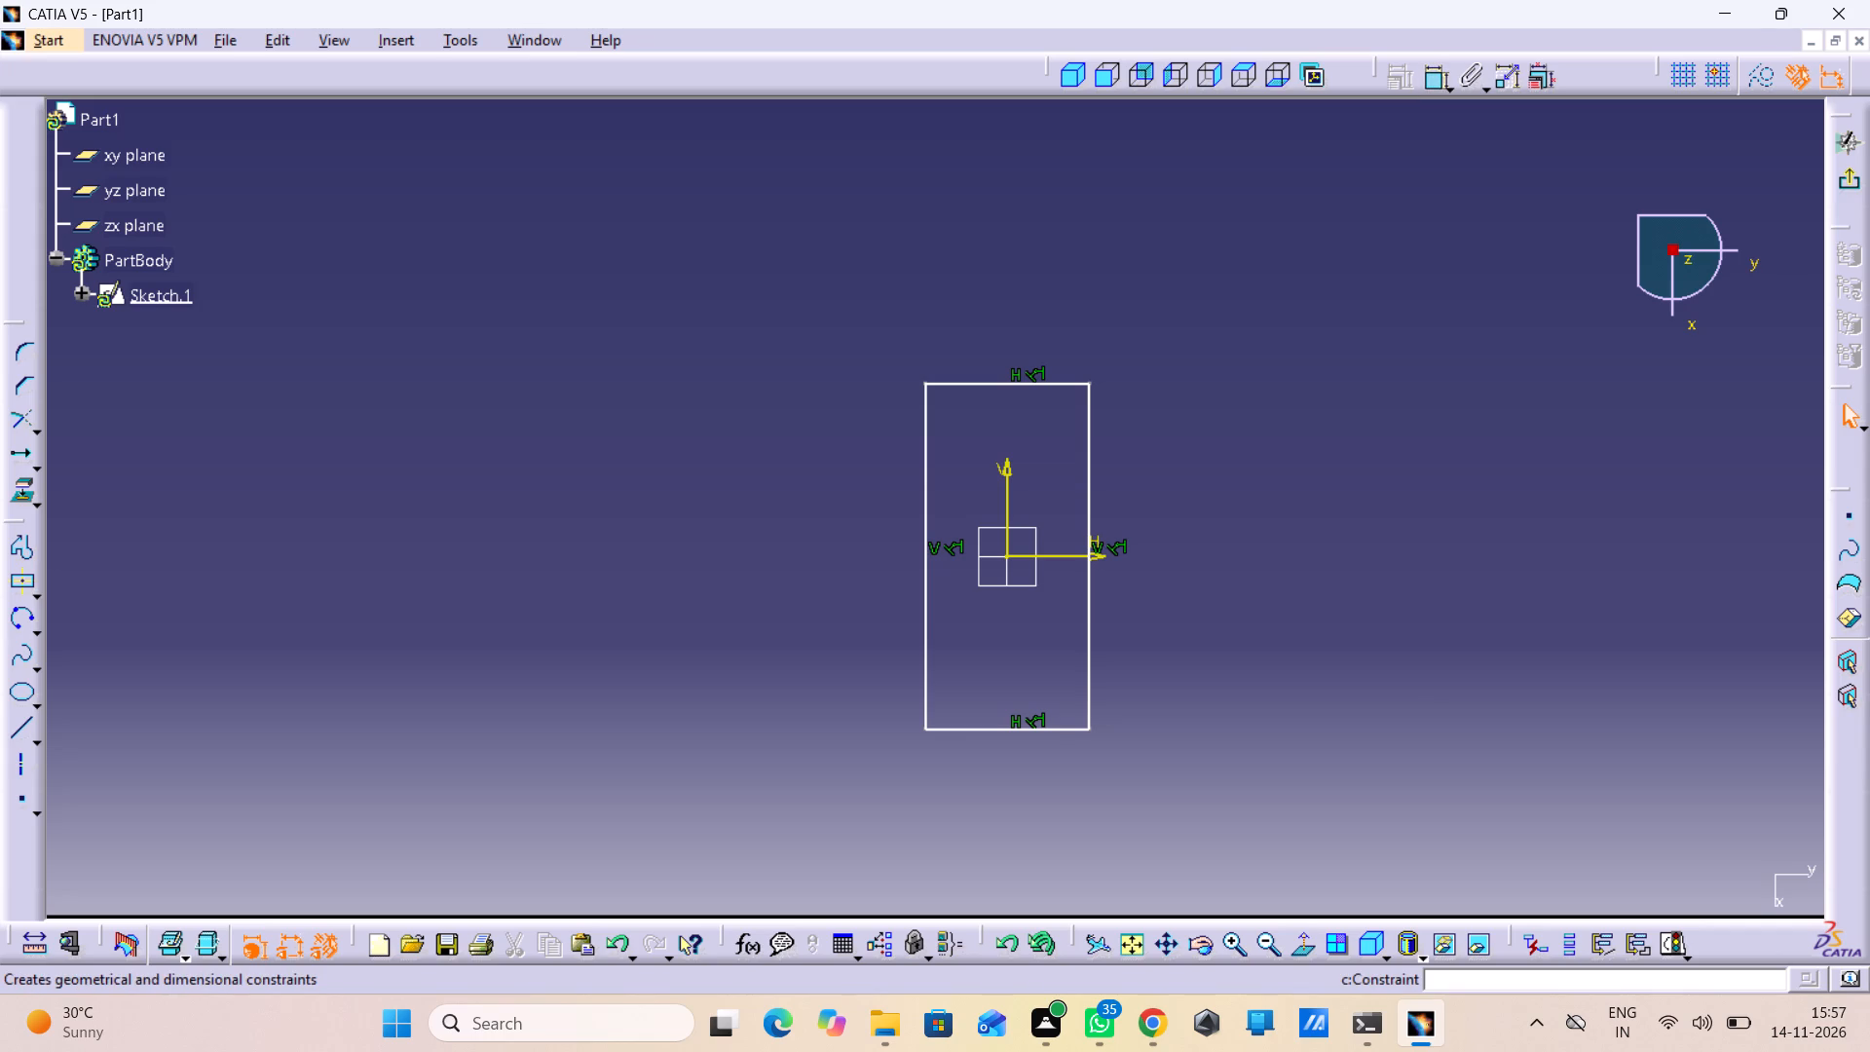
pyautogui.doubleClick(1438, 88)
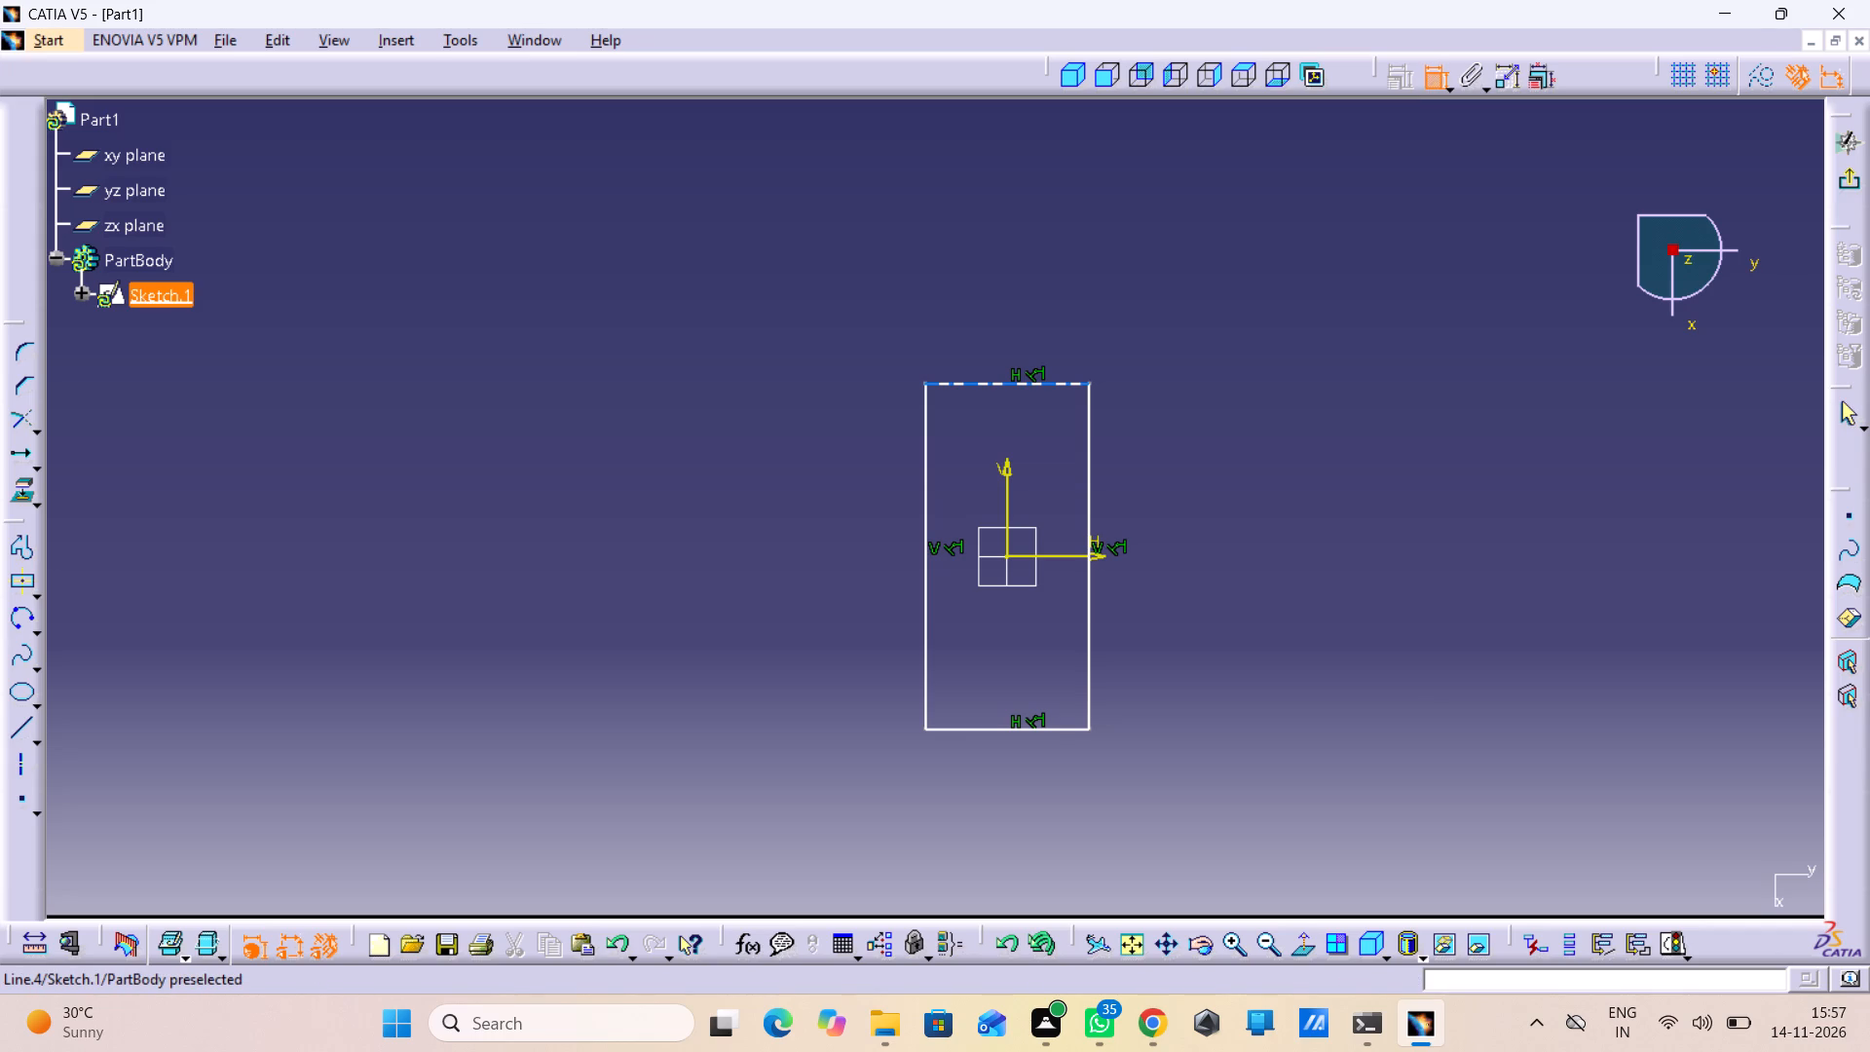
pyautogui.click(1045, 384)
pyautogui.click(1218, 289)
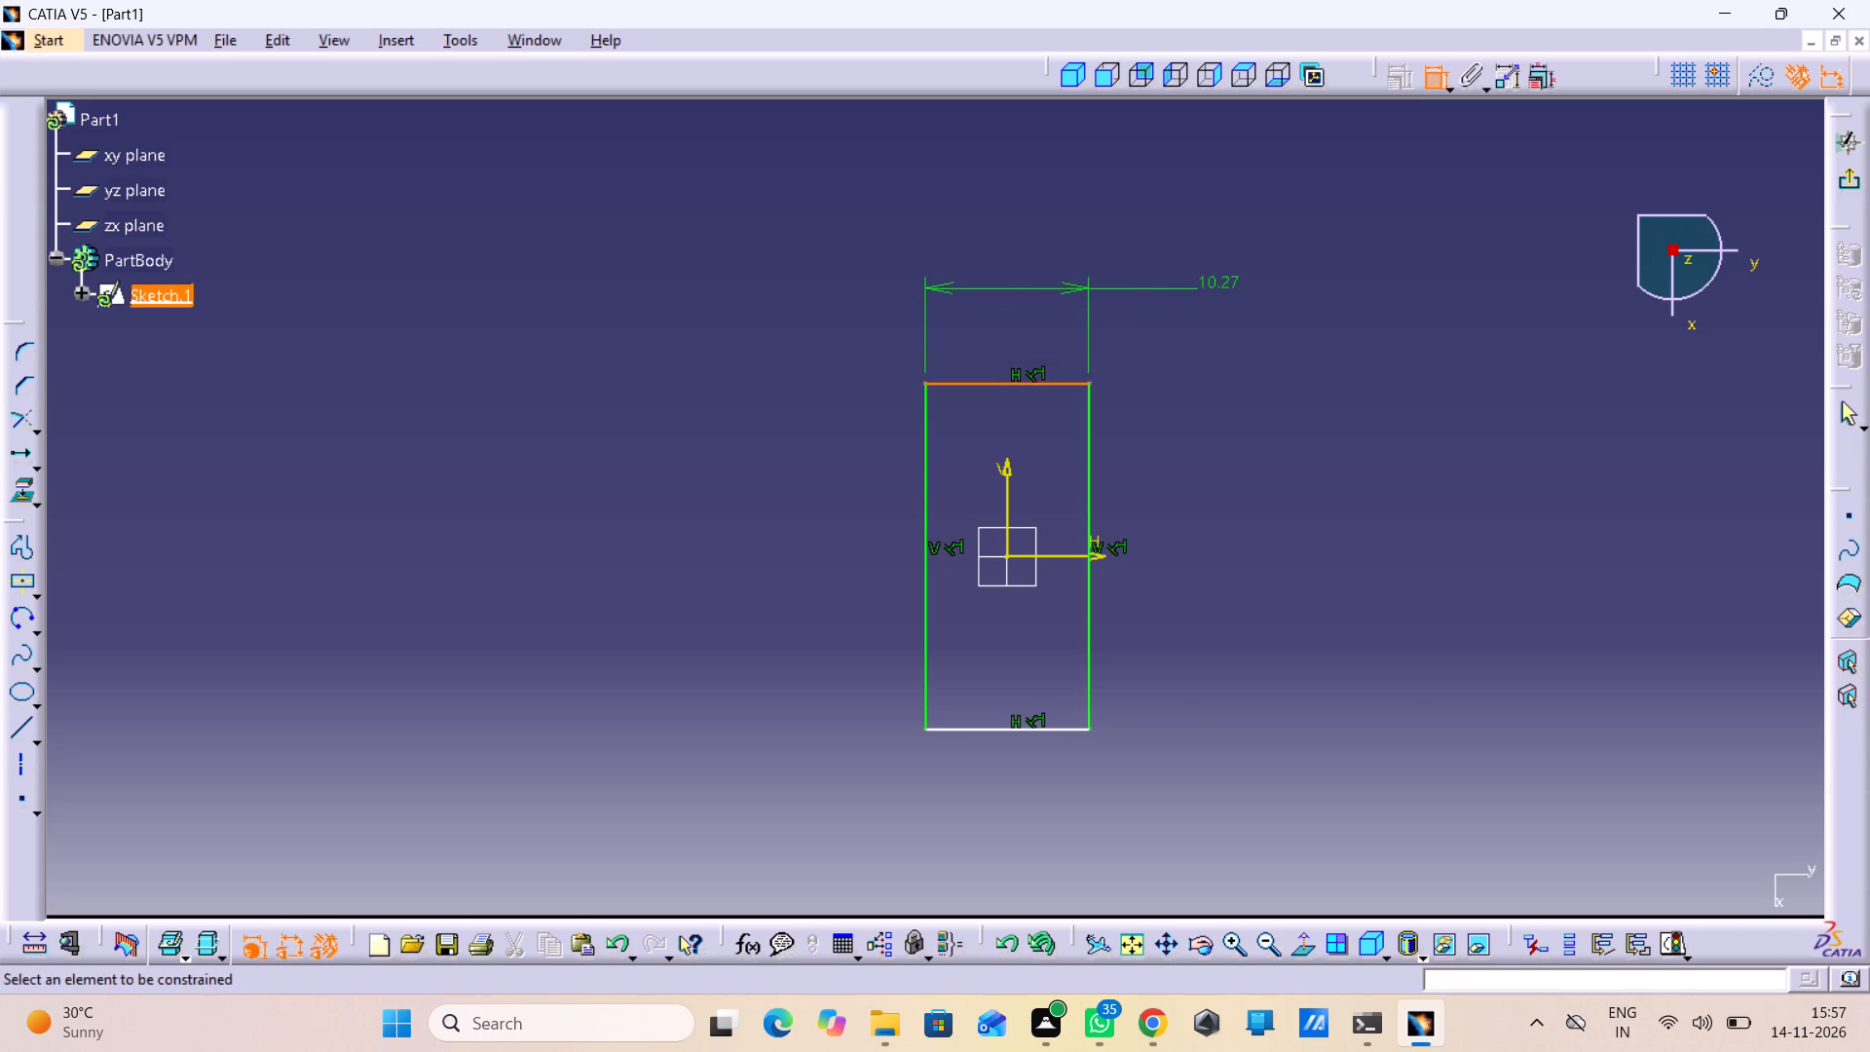
pyautogui.click(1219, 275)
pyautogui.doubleClick(1219, 275)
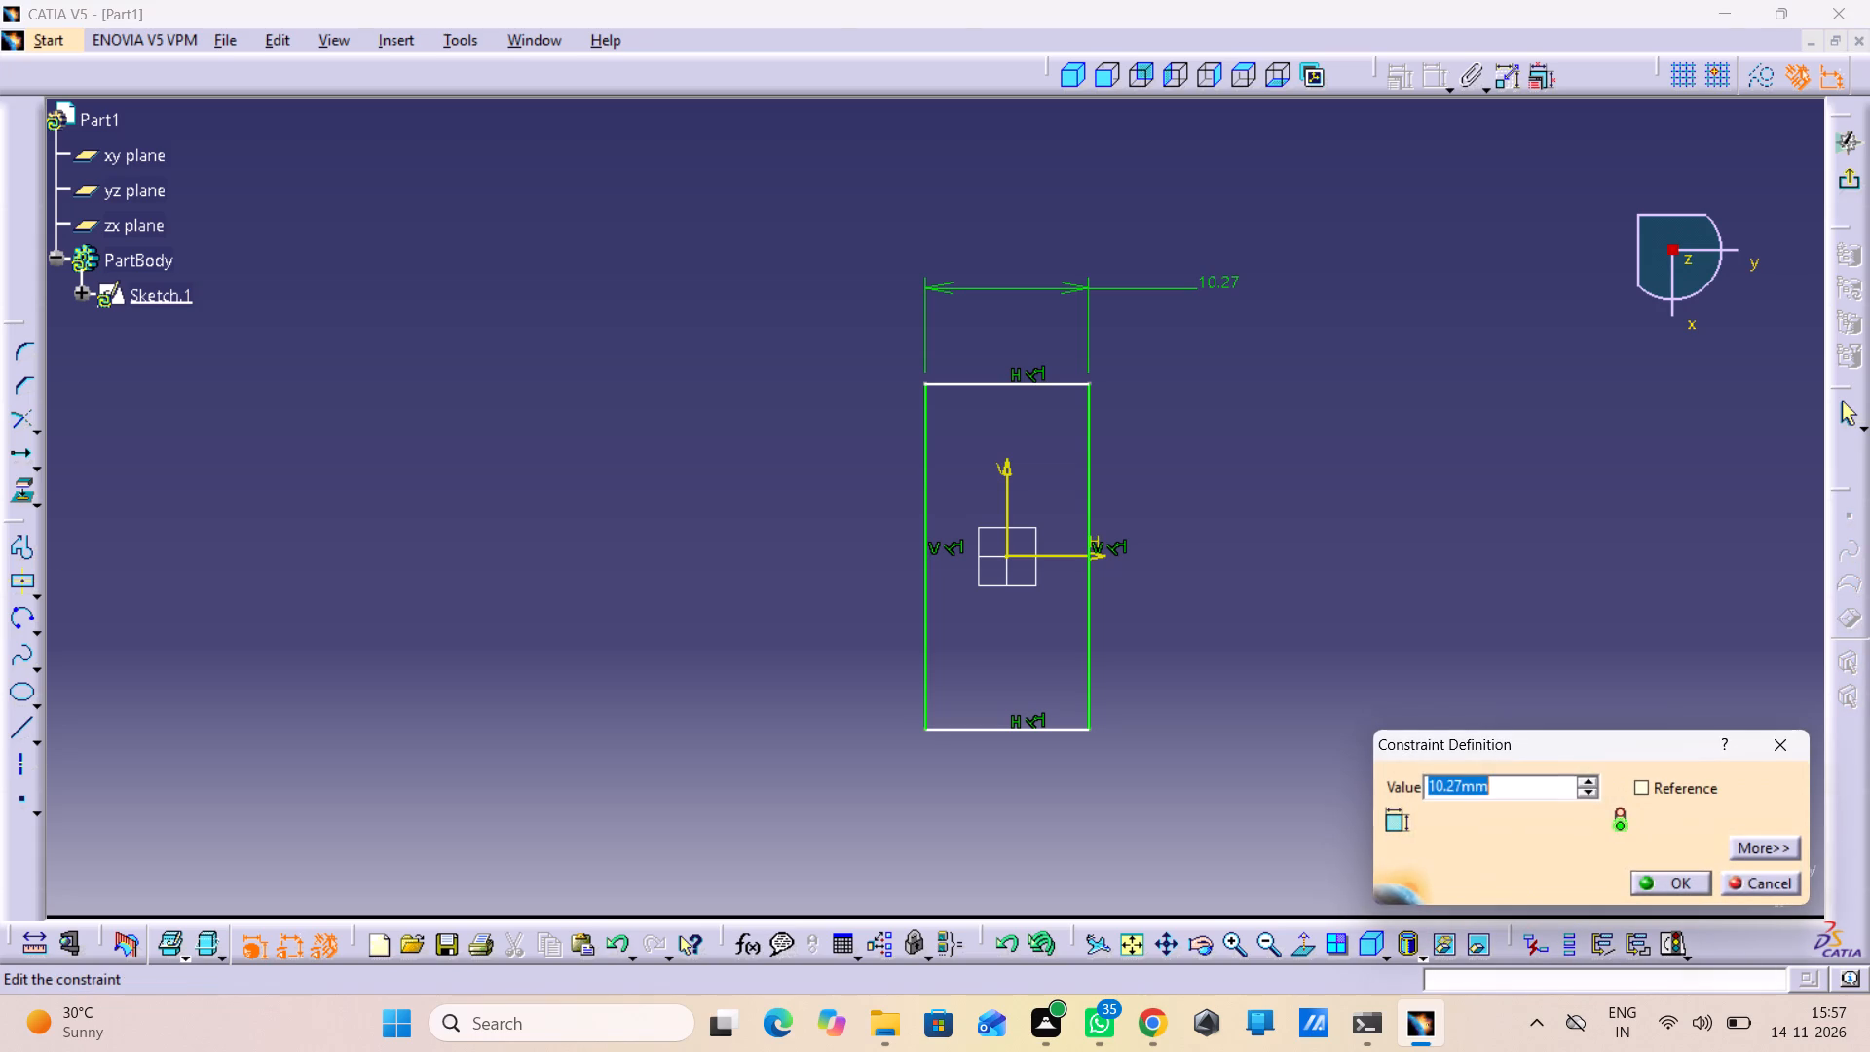
pyautogui.write('20.')
pyautogui.press('Return')
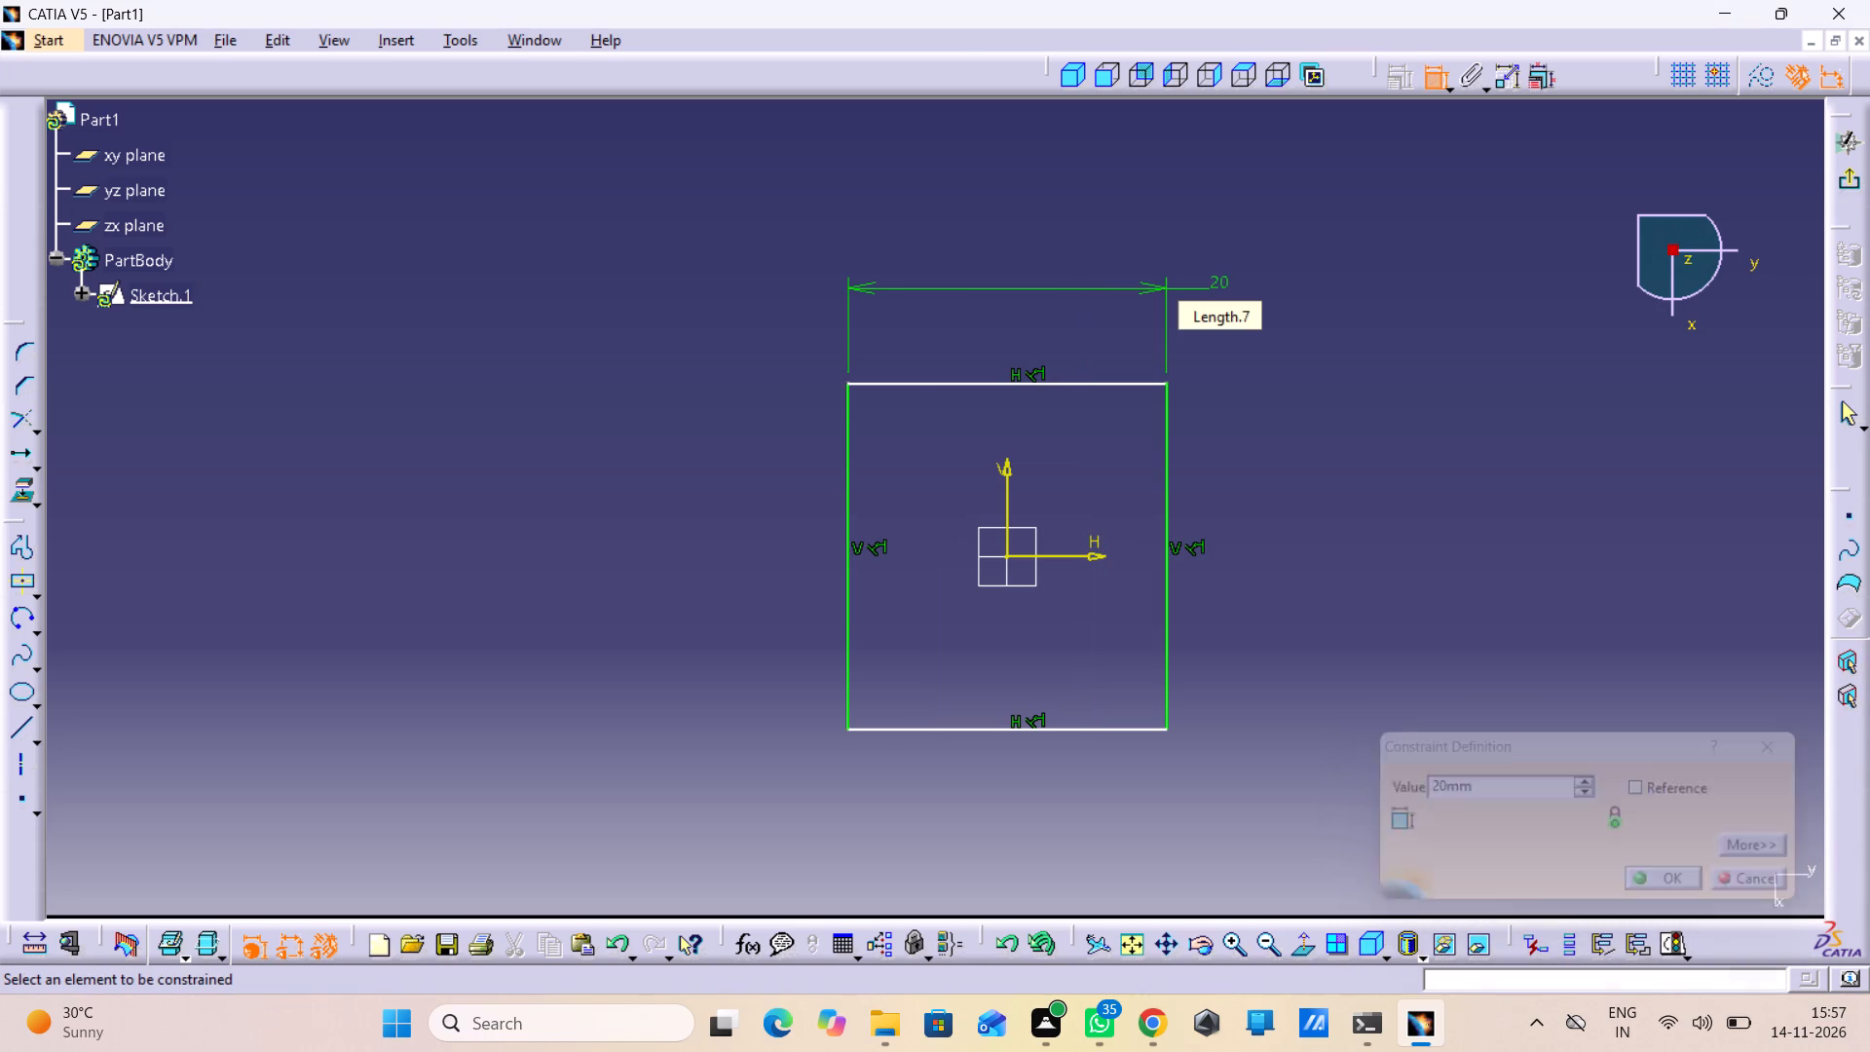
# Dimension the rectangle's height, set it to 33.5 mm, and exit the sketch.
pyautogui.click(1169, 594)
pyautogui.click(1241, 580)
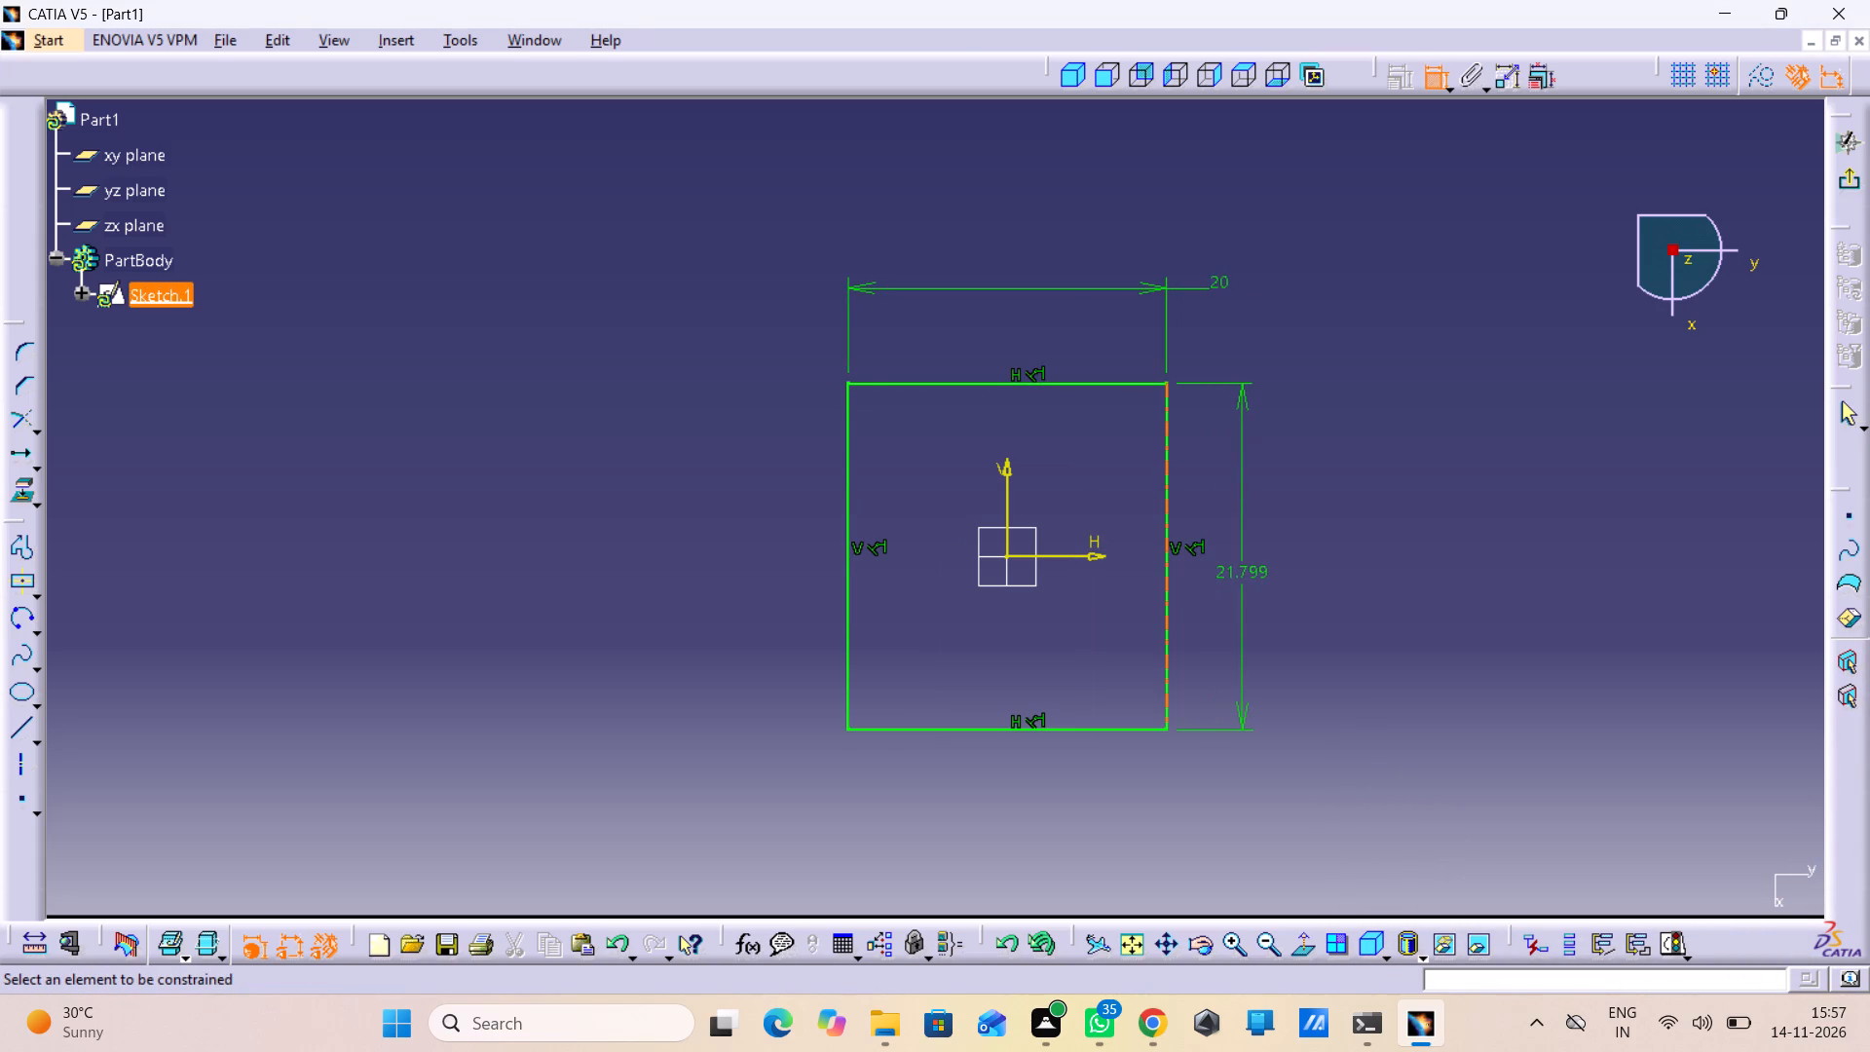
pyautogui.click(1243, 576)
pyautogui.click(1243, 576)
pyautogui.doubleClick(1243, 576)
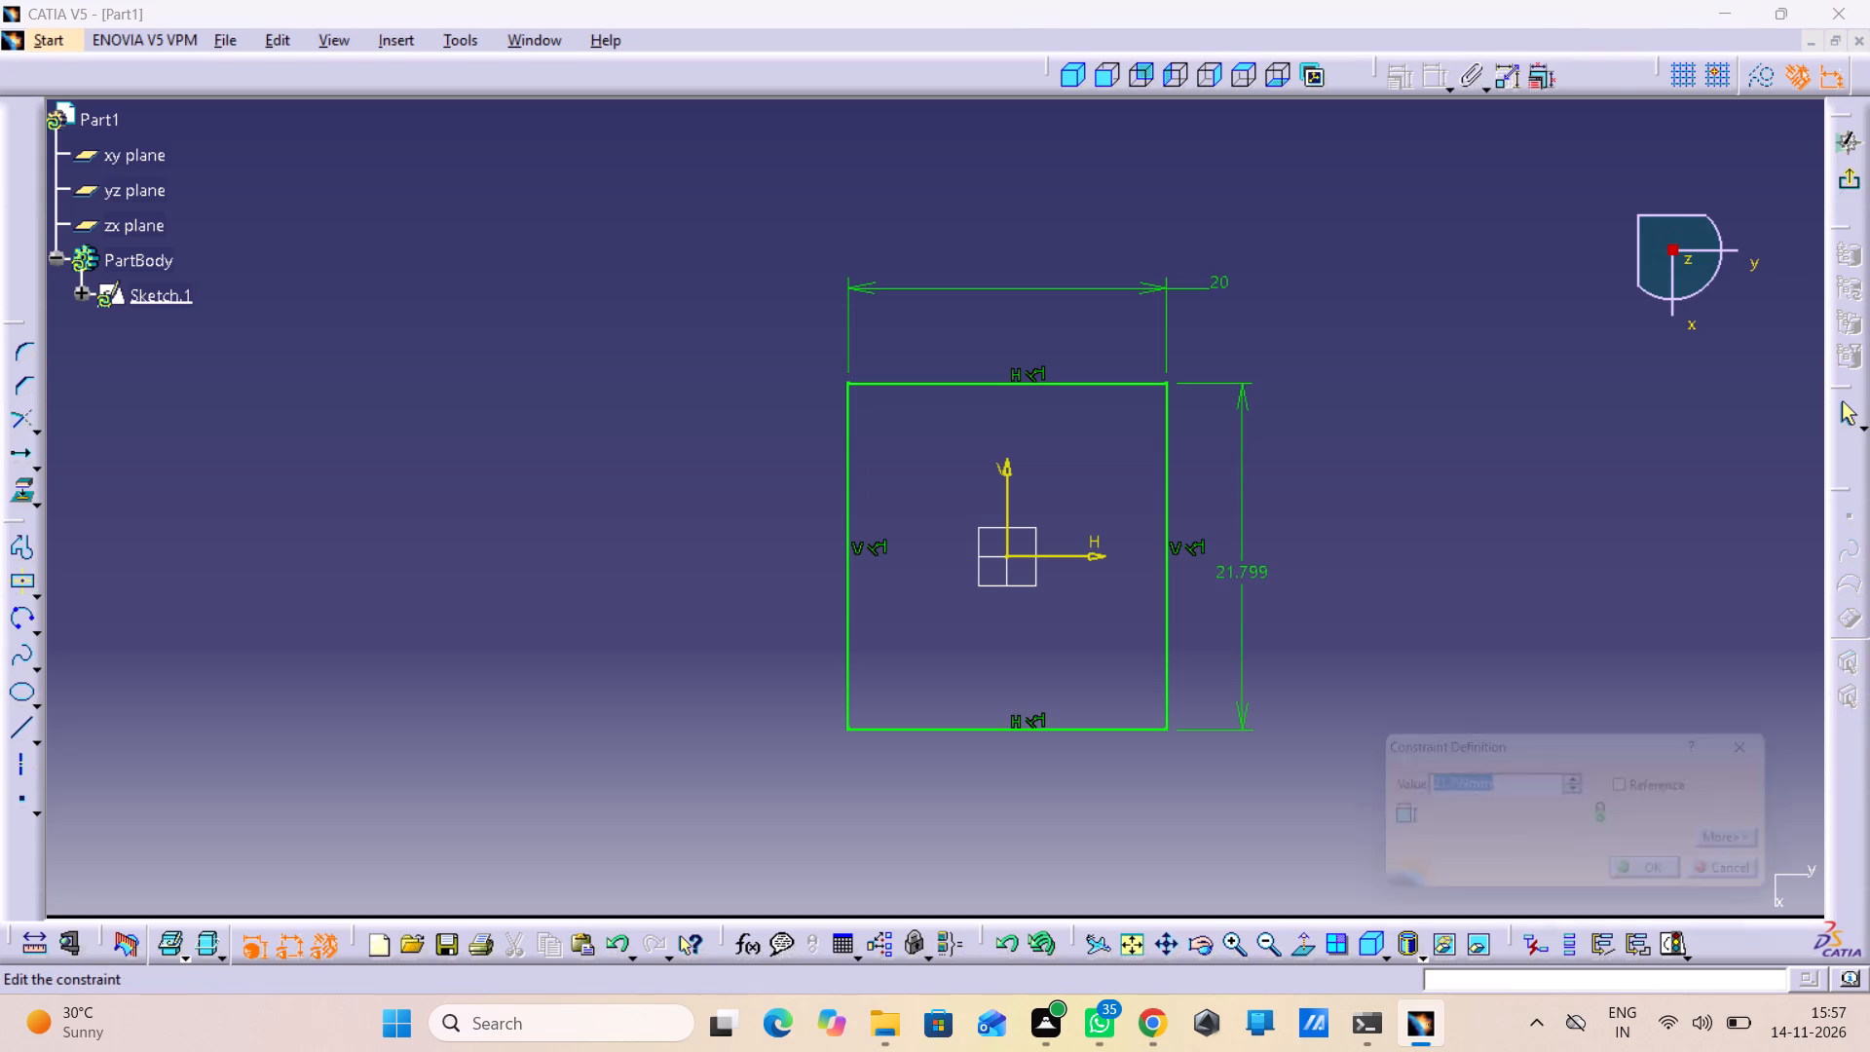
pyautogui.write('33.5')
pyautogui.press('Return')
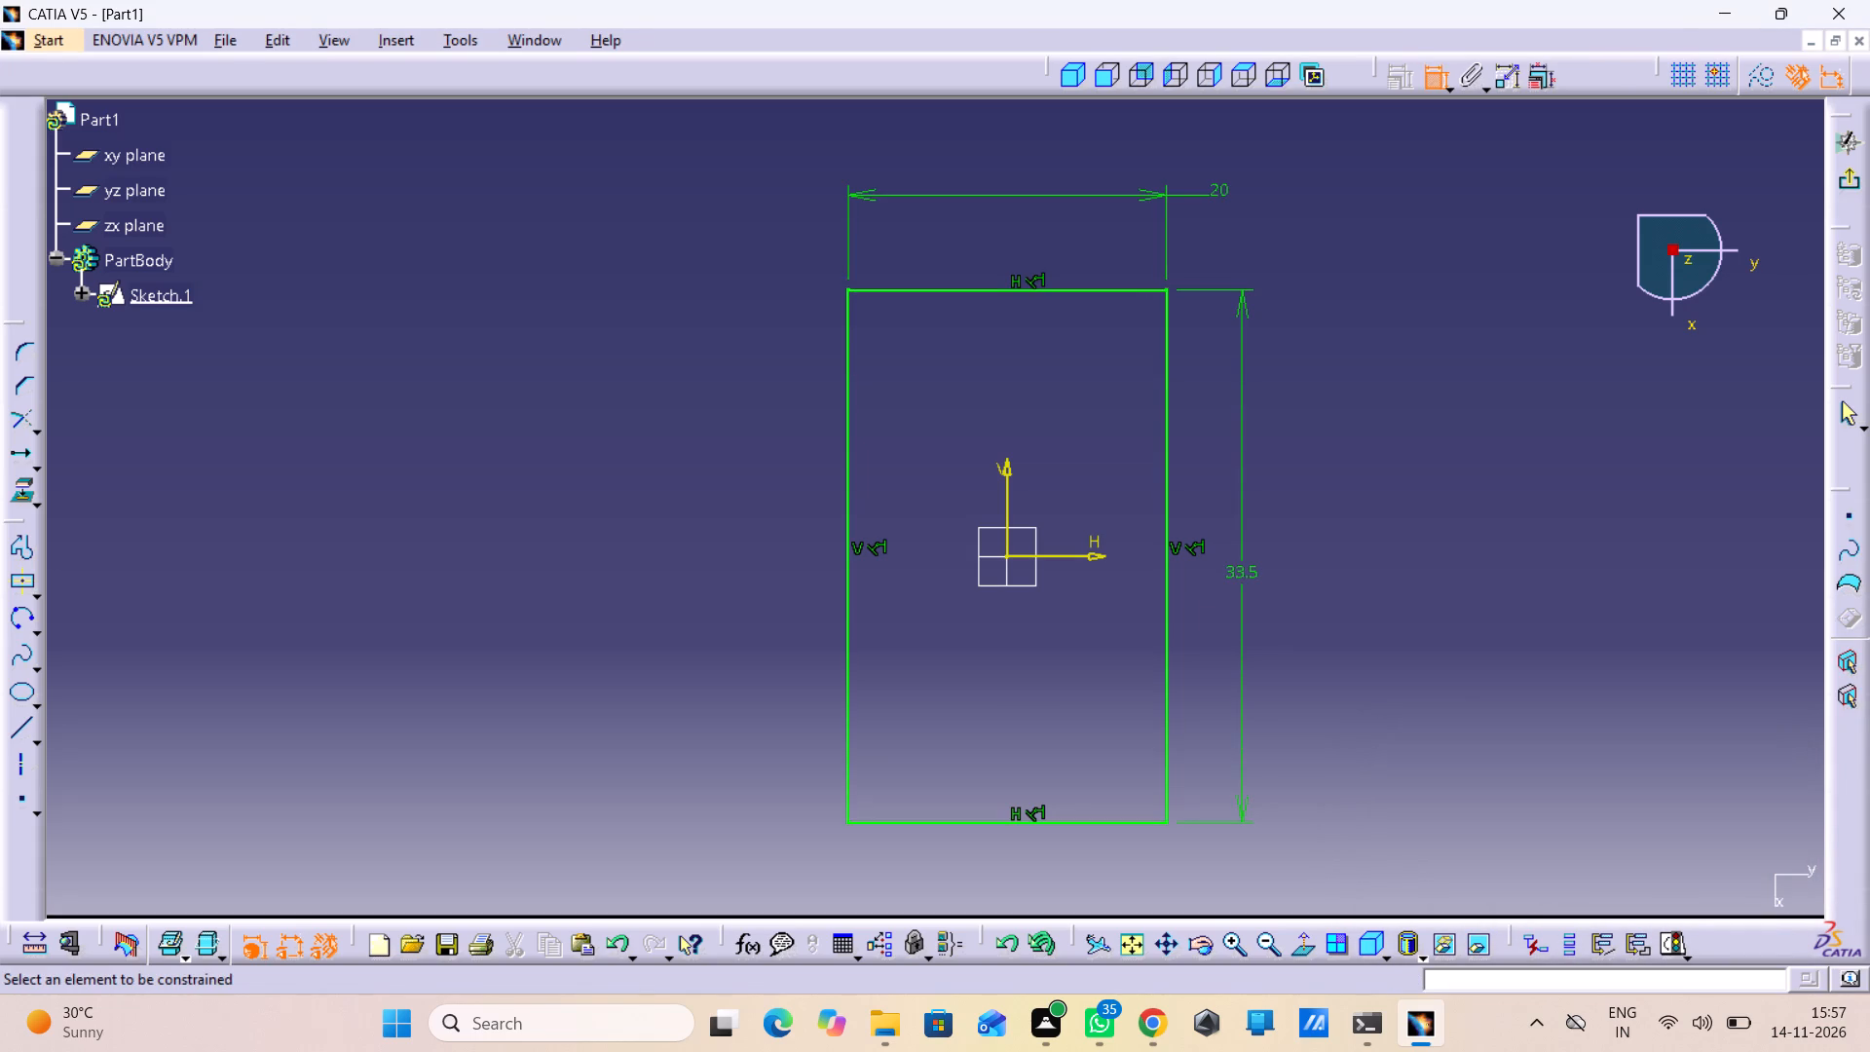
pyautogui.click(1850, 179)
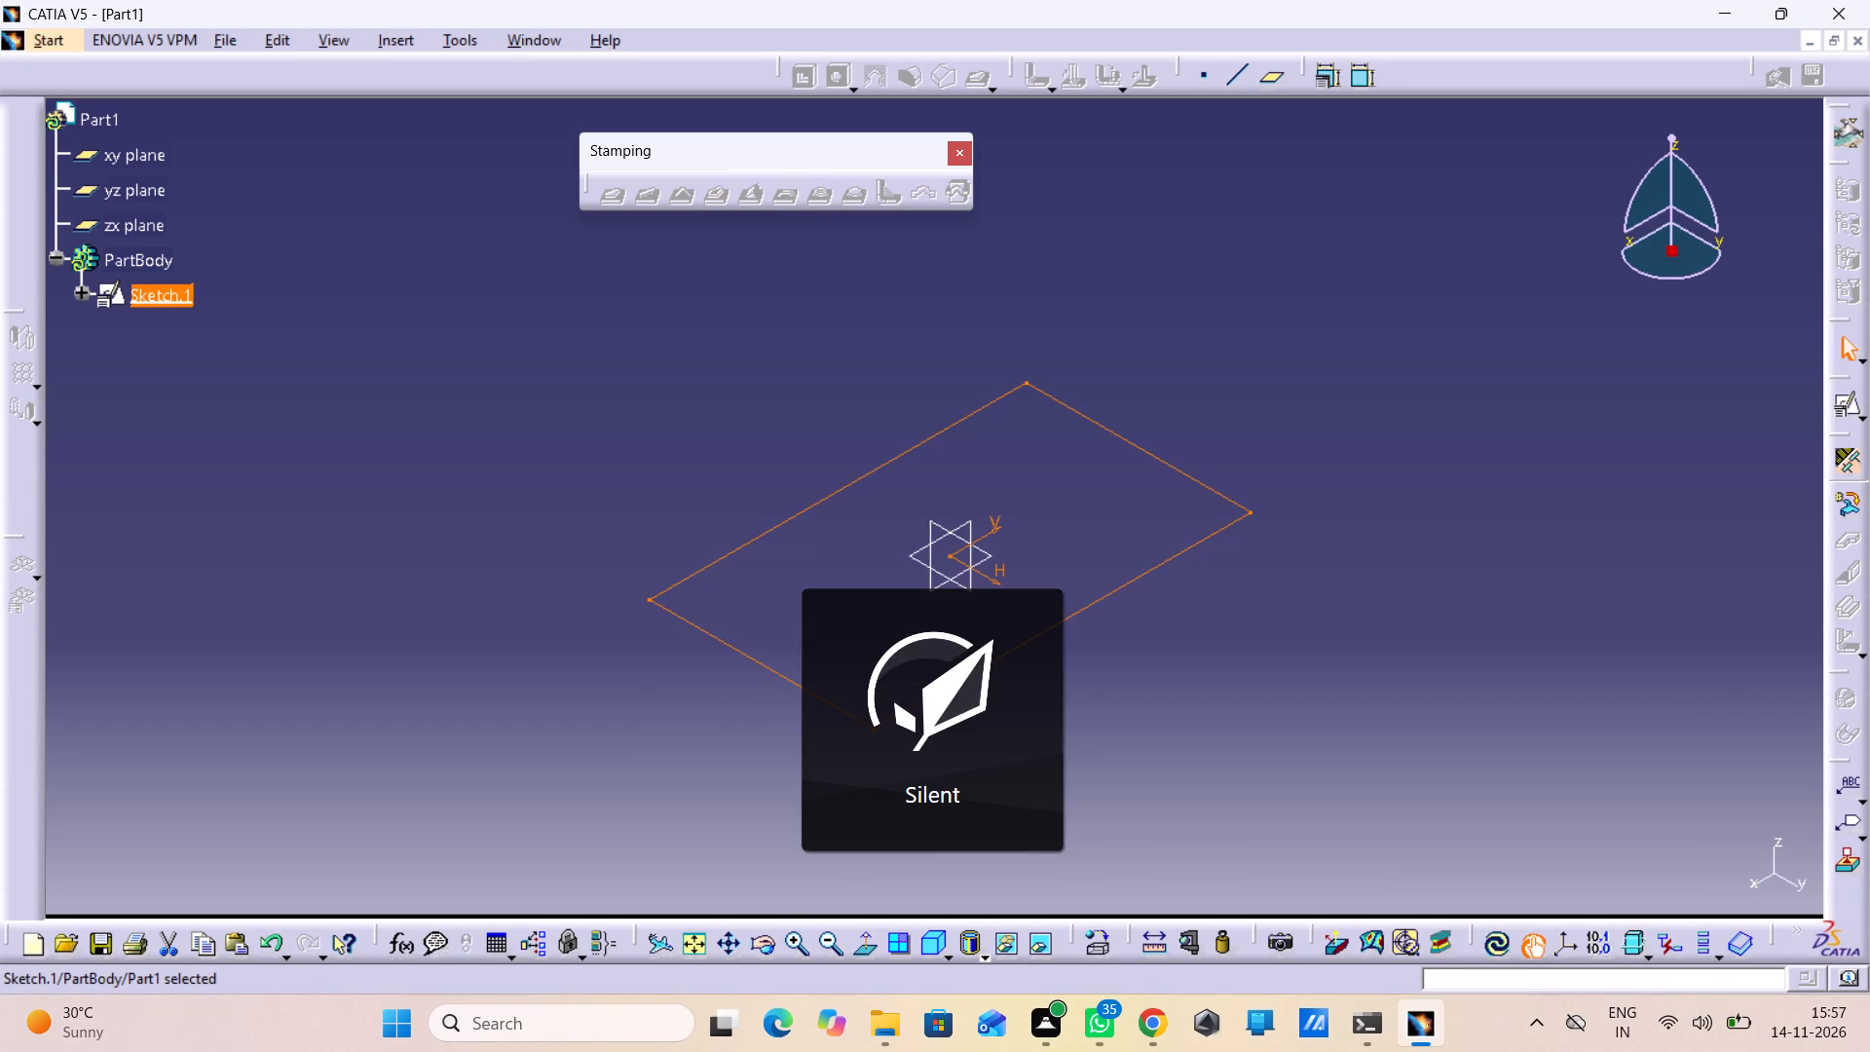
# Create the sheet metal parameters with their default values.
pyautogui.click(1661, 269)
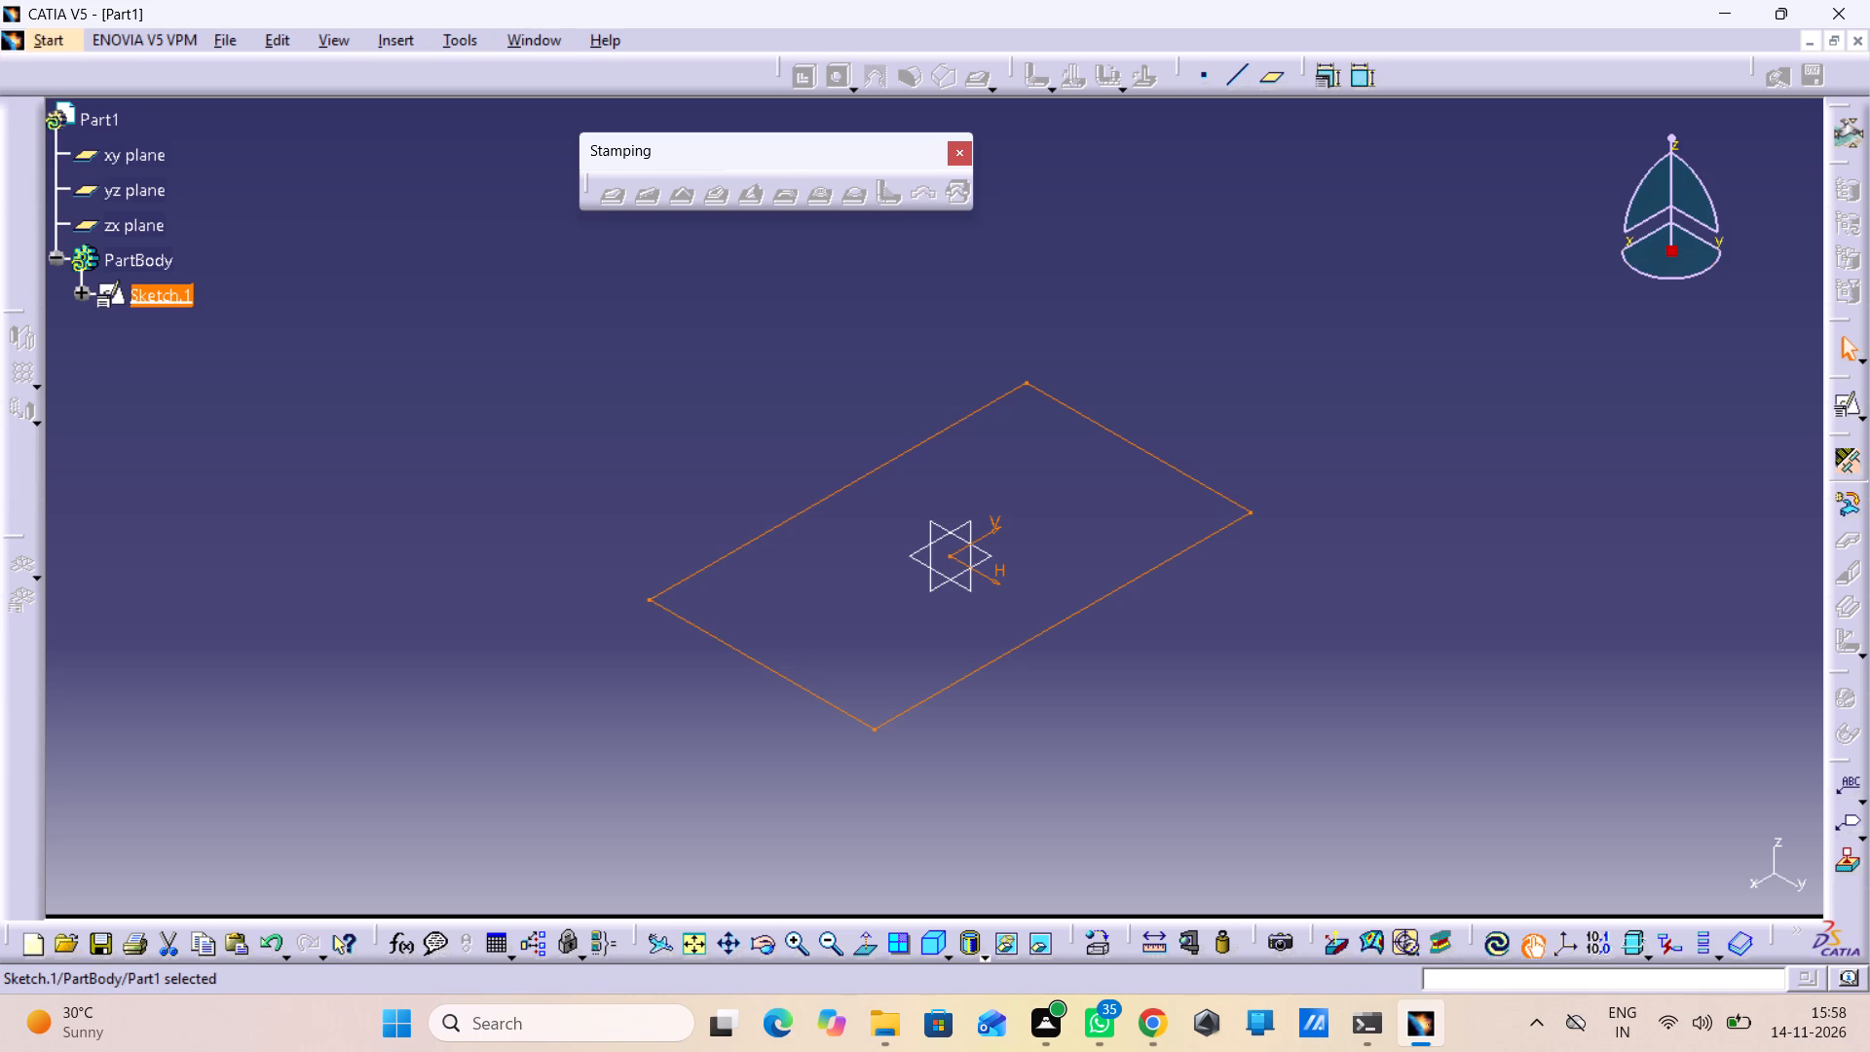
pyautogui.click(1850, 468)
pyautogui.click(1673, 880)
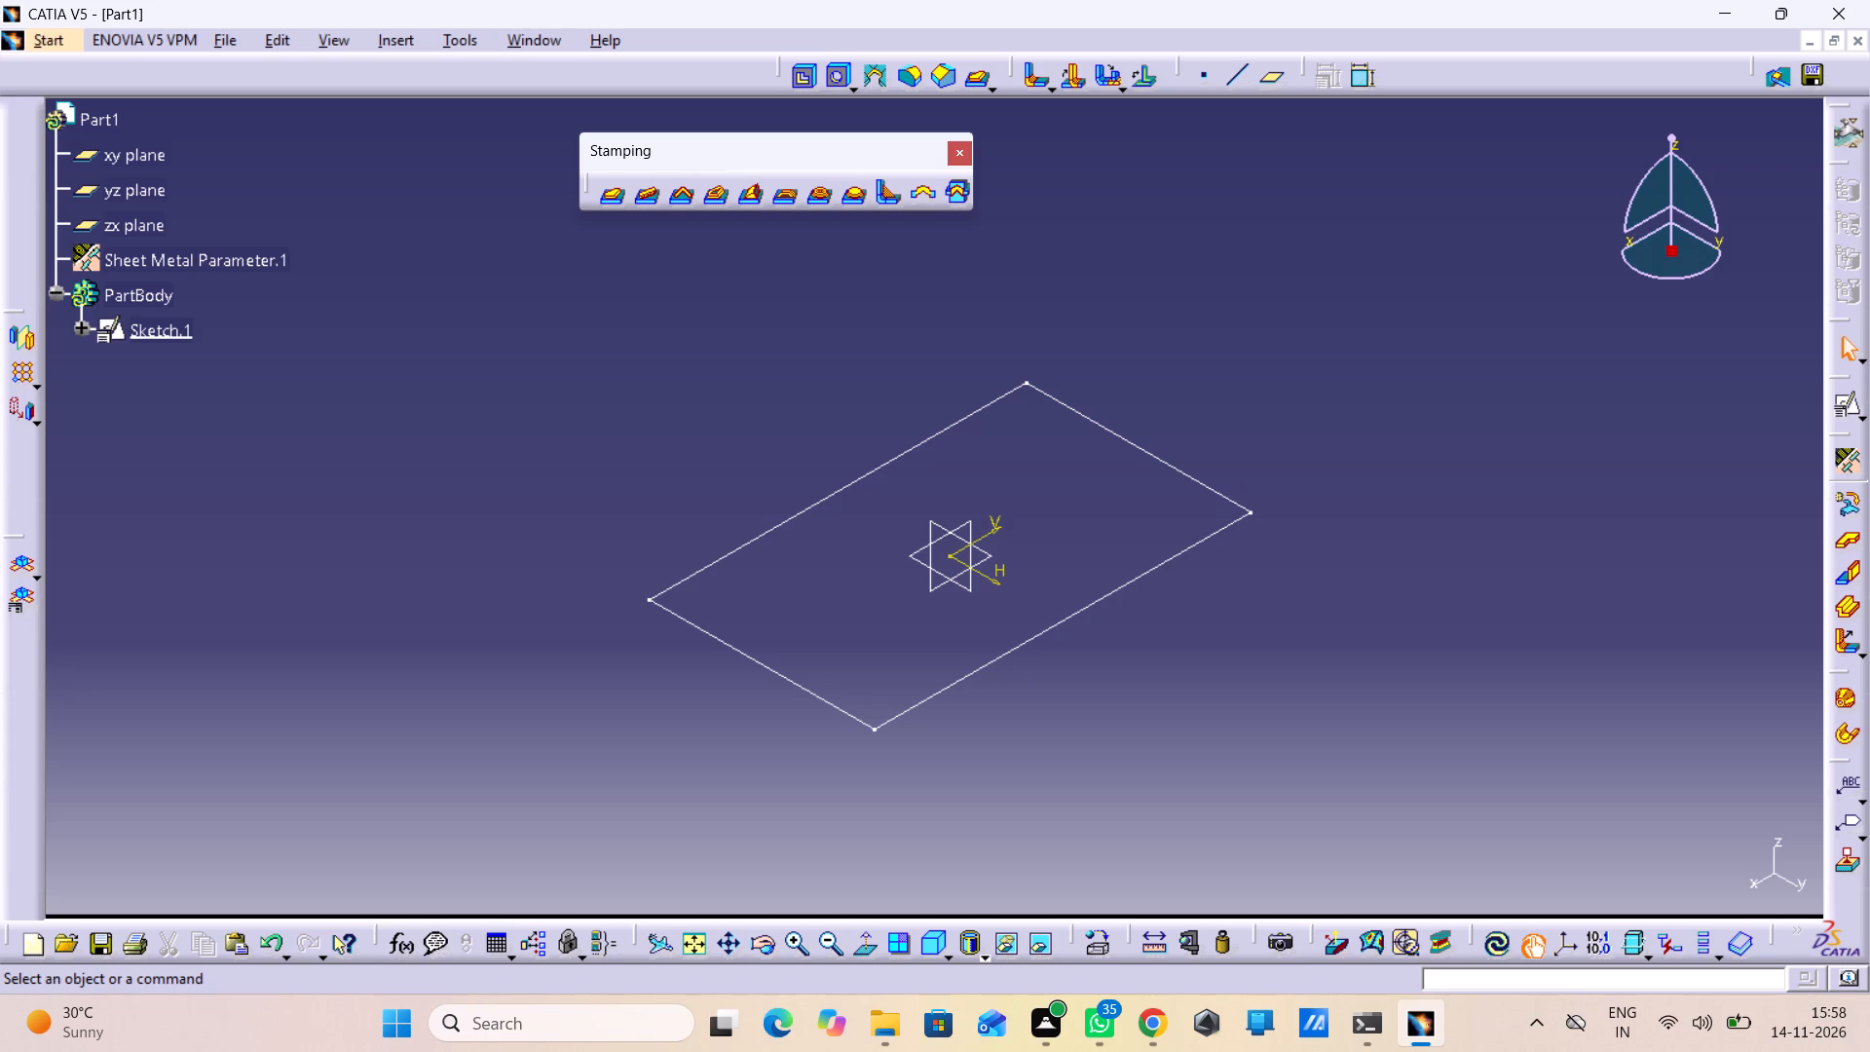
# Create a wall using the 20 by 33.5 mm rectangle sketch as its profile.
pyautogui.click(1840, 648)
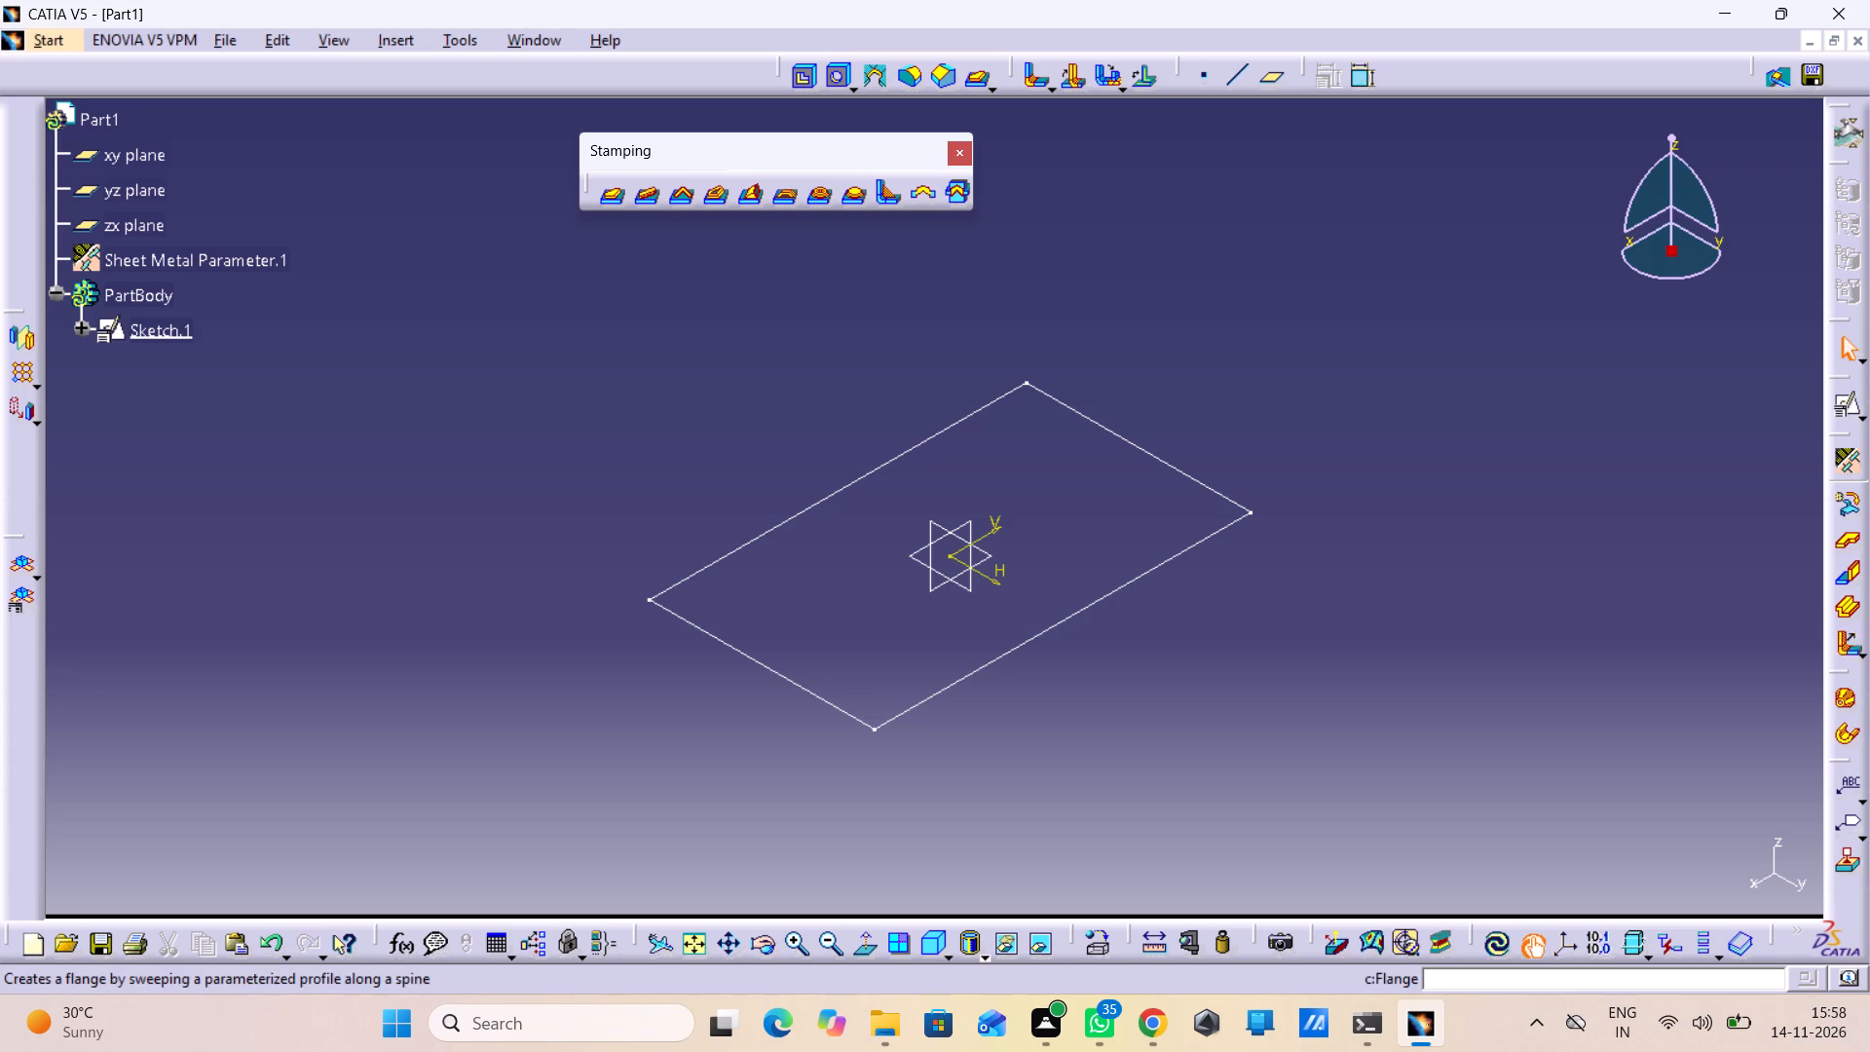
pyautogui.click(1122, 562)
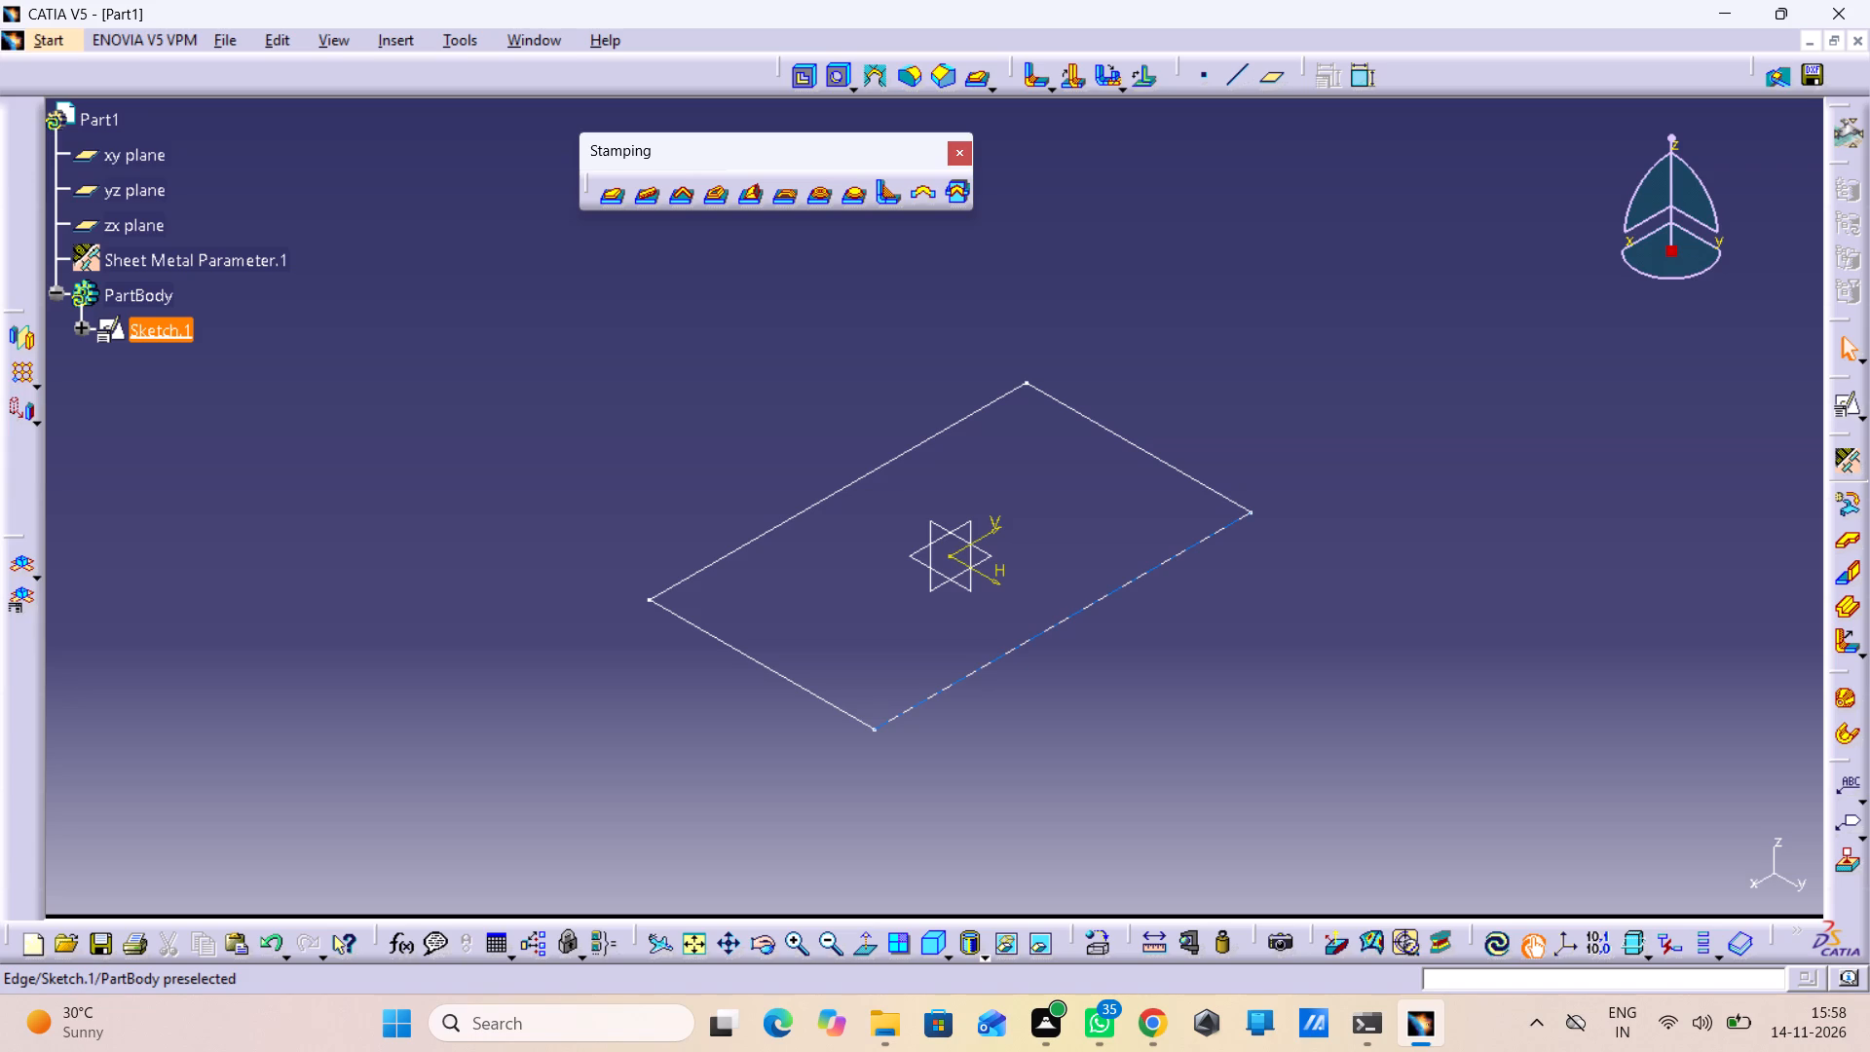
pyautogui.click(1839, 542)
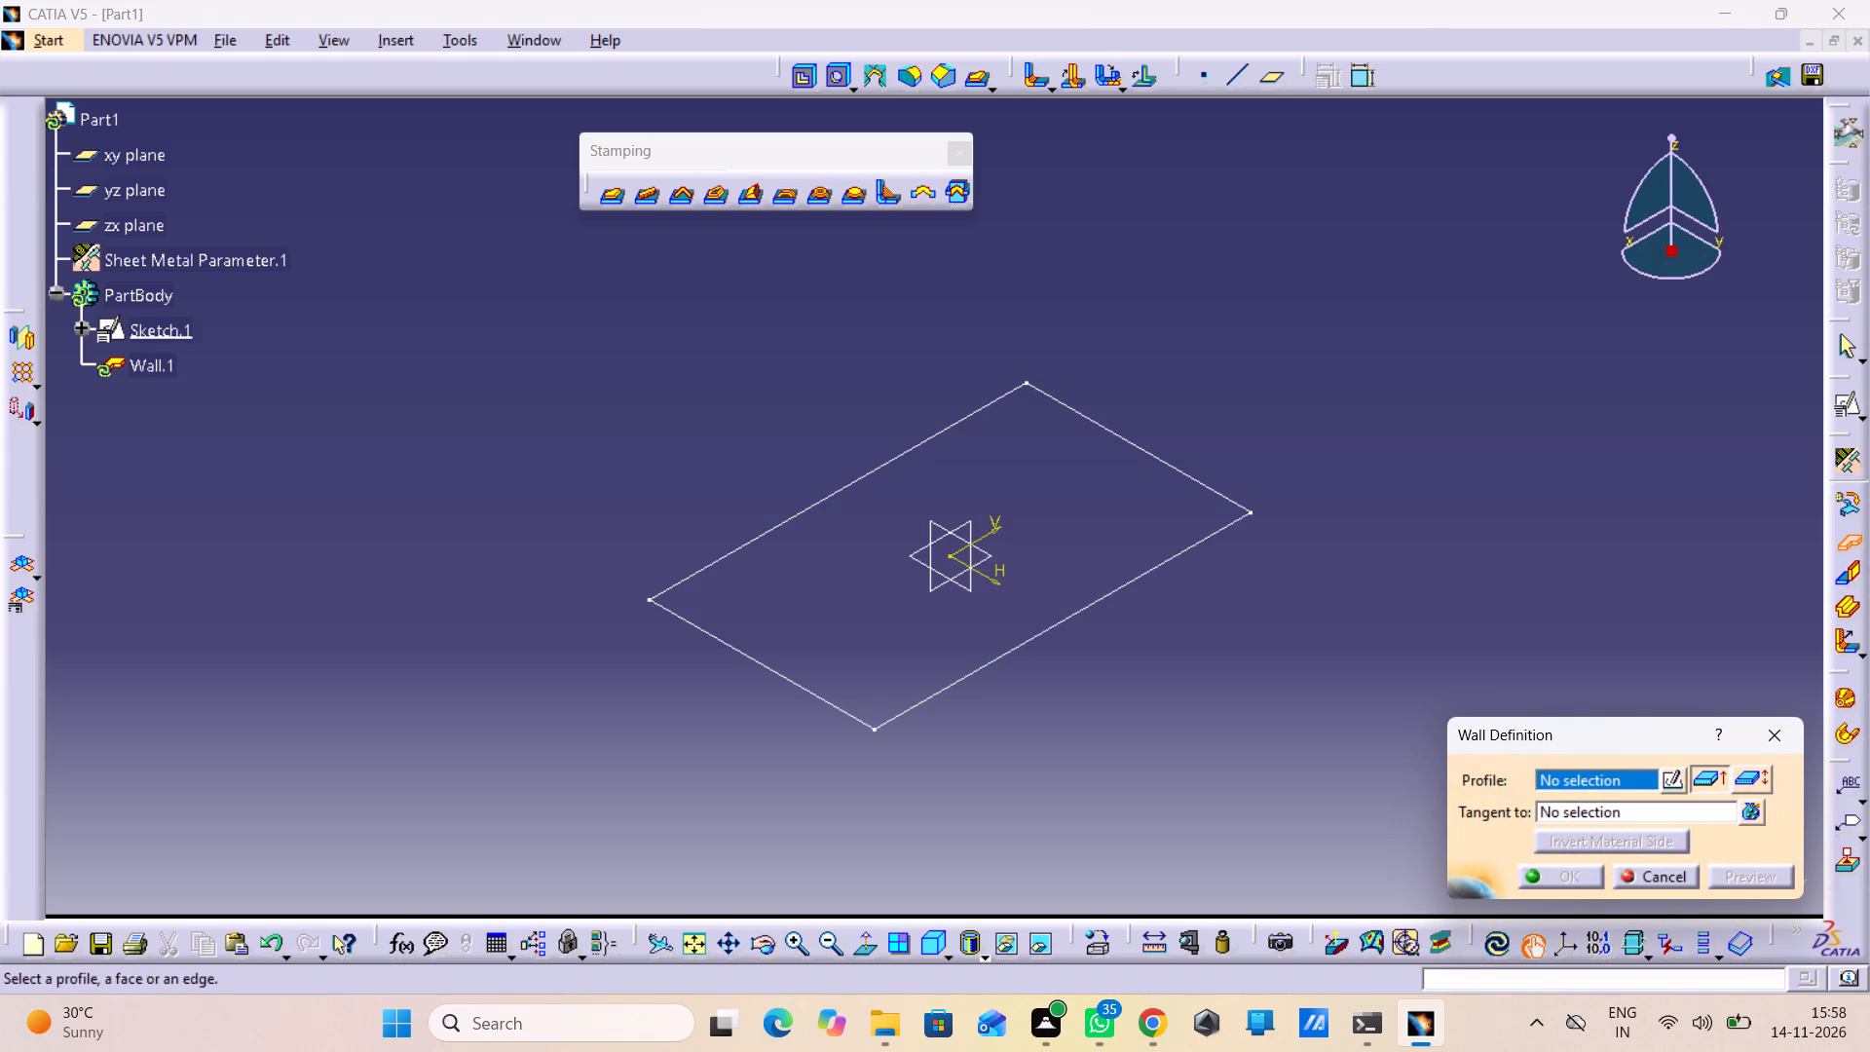
pyautogui.click(1112, 590)
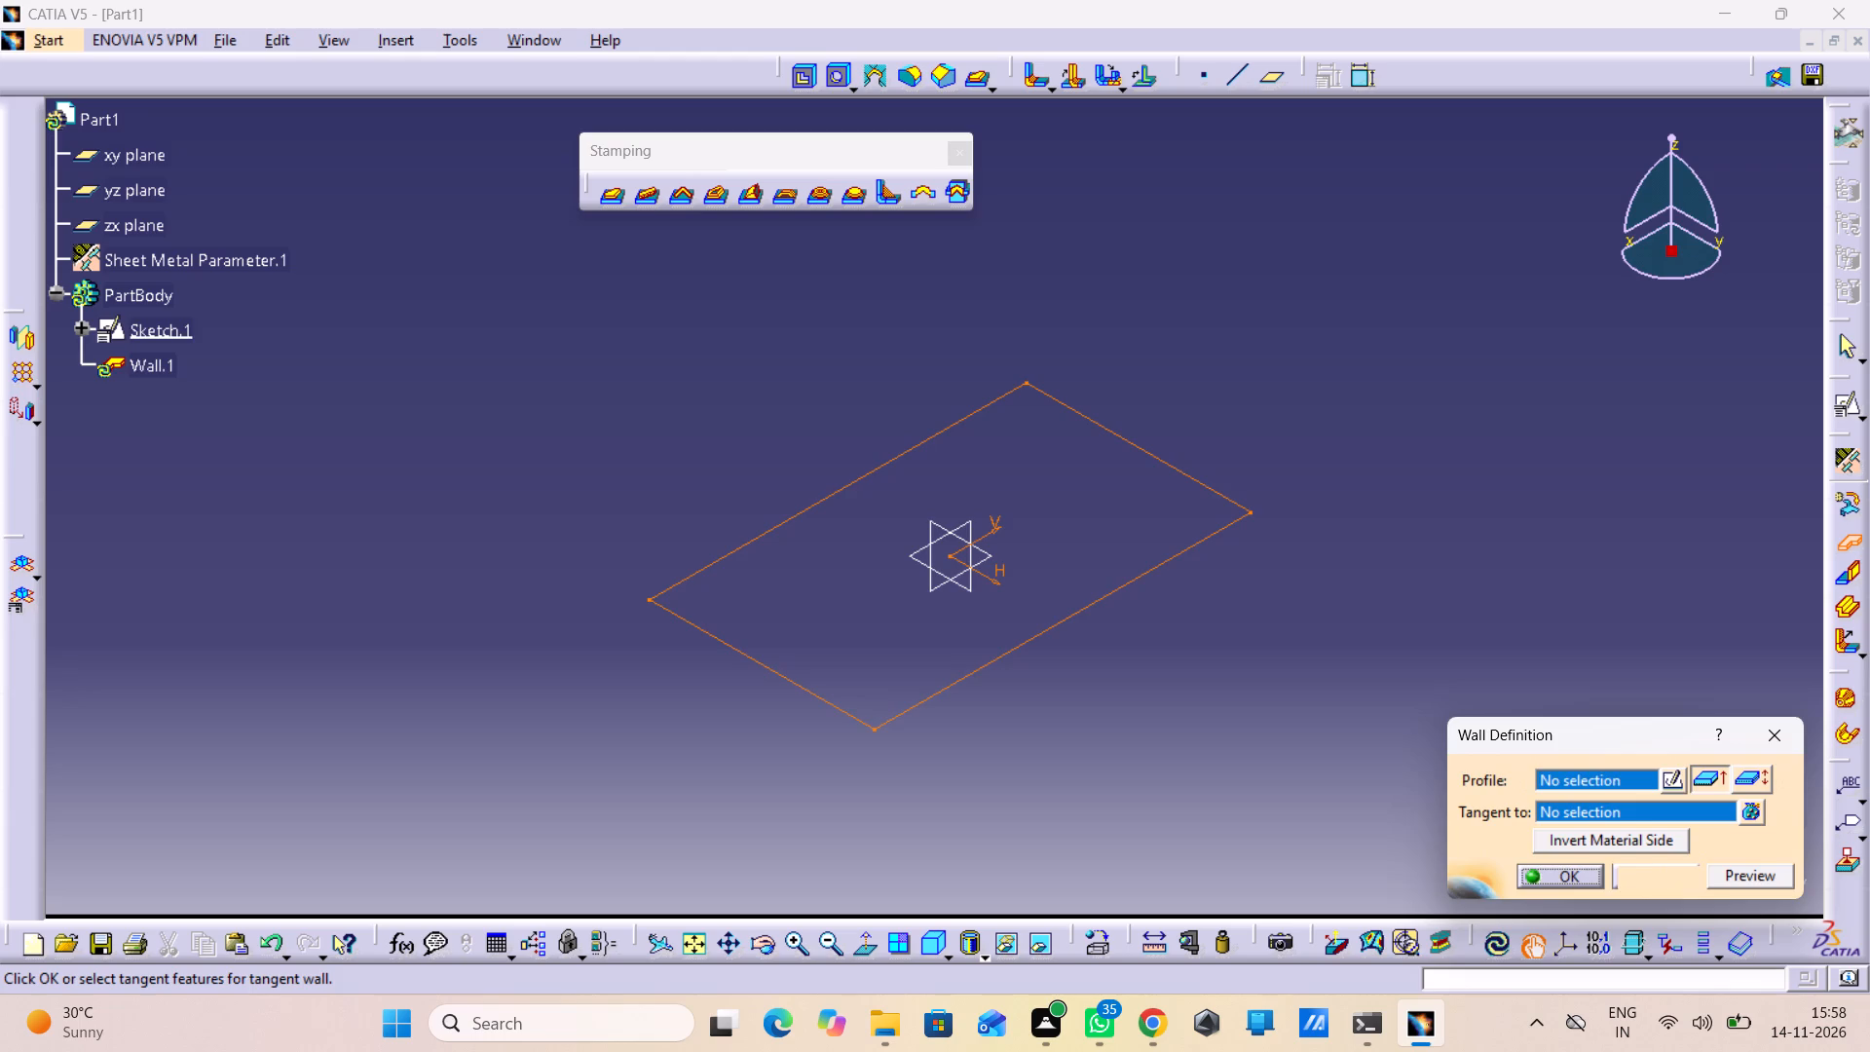
pyautogui.click(1547, 881)
pyautogui.click(1457, 832)
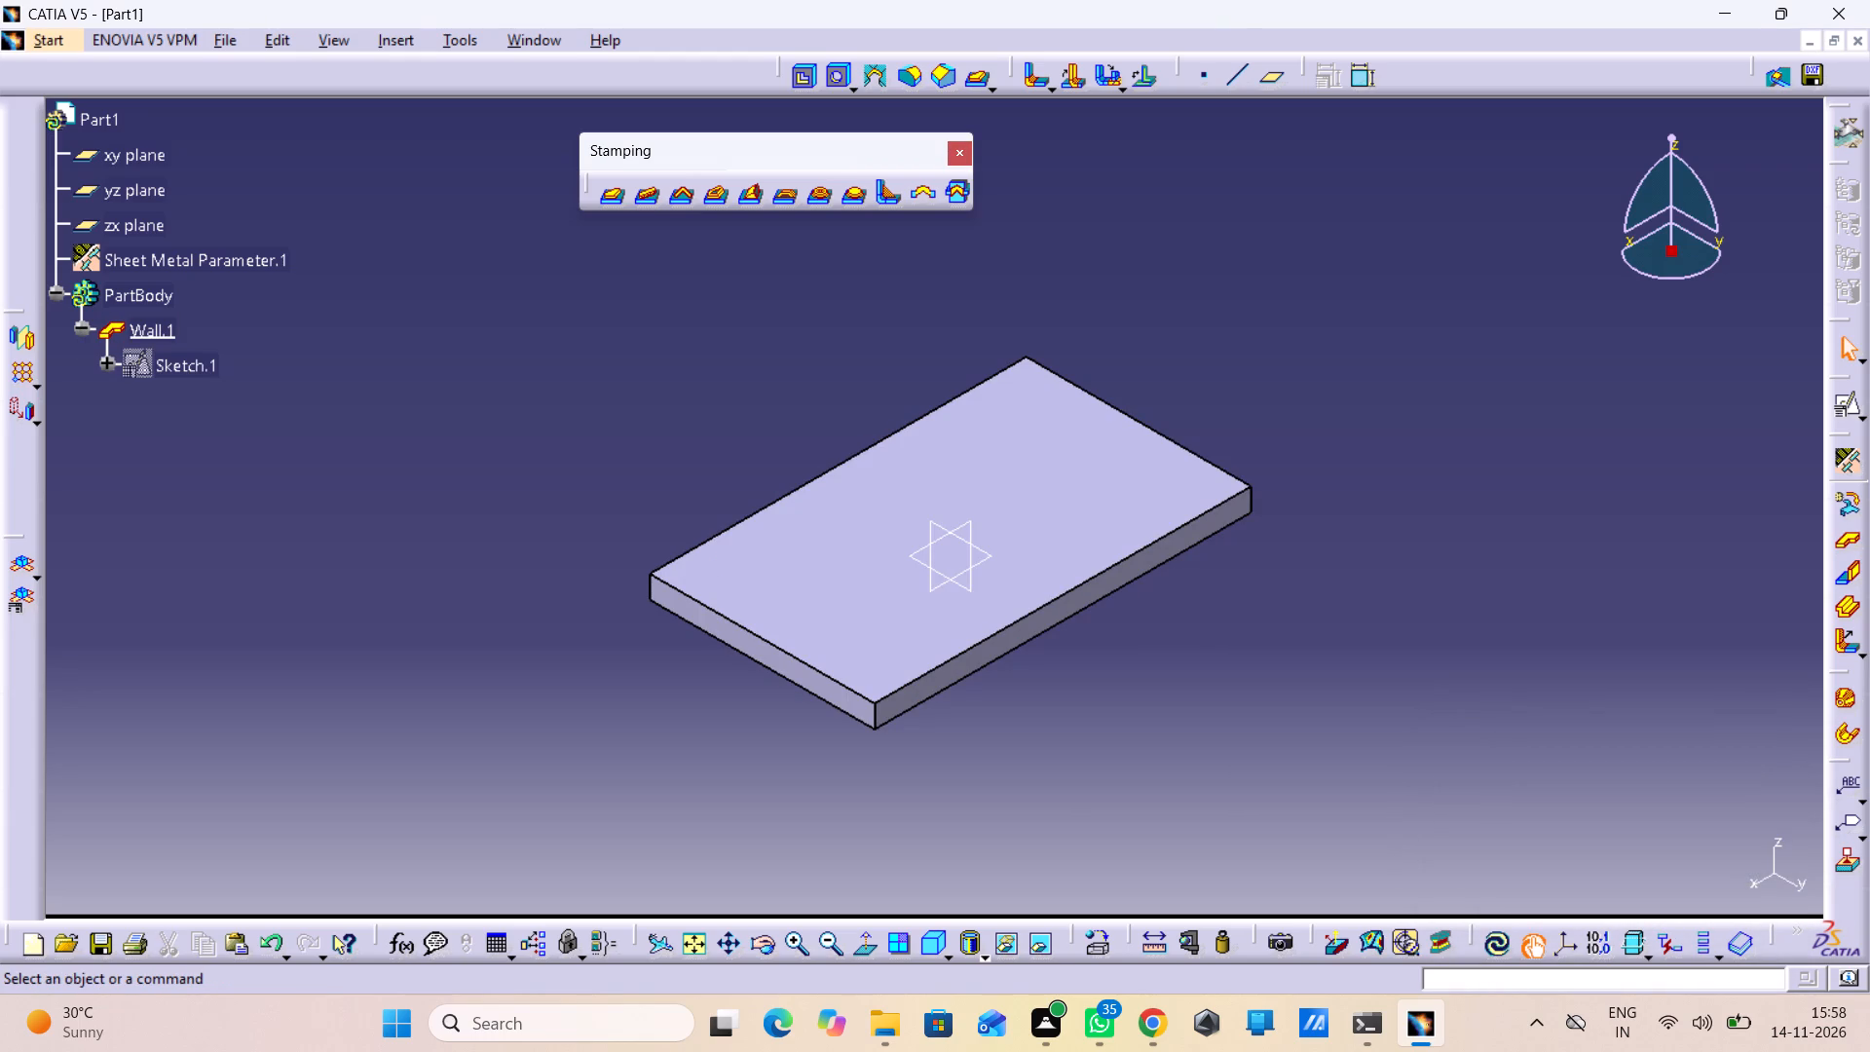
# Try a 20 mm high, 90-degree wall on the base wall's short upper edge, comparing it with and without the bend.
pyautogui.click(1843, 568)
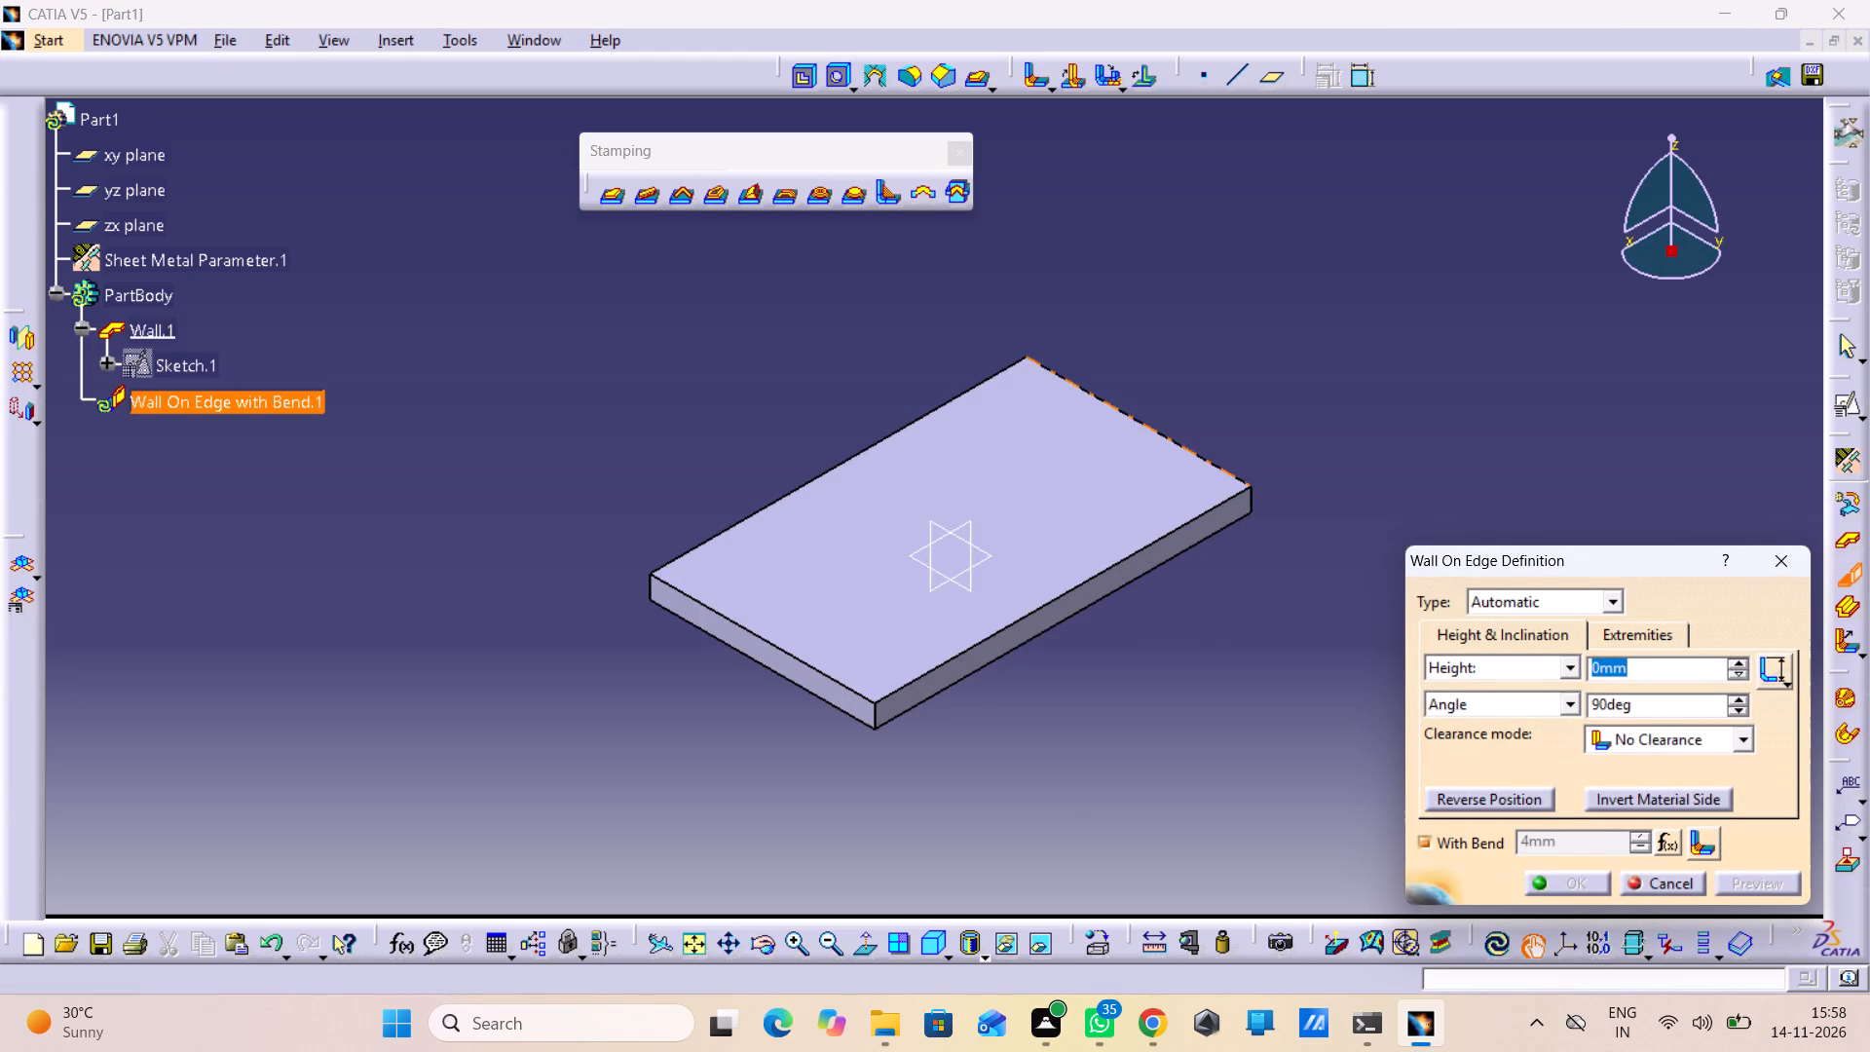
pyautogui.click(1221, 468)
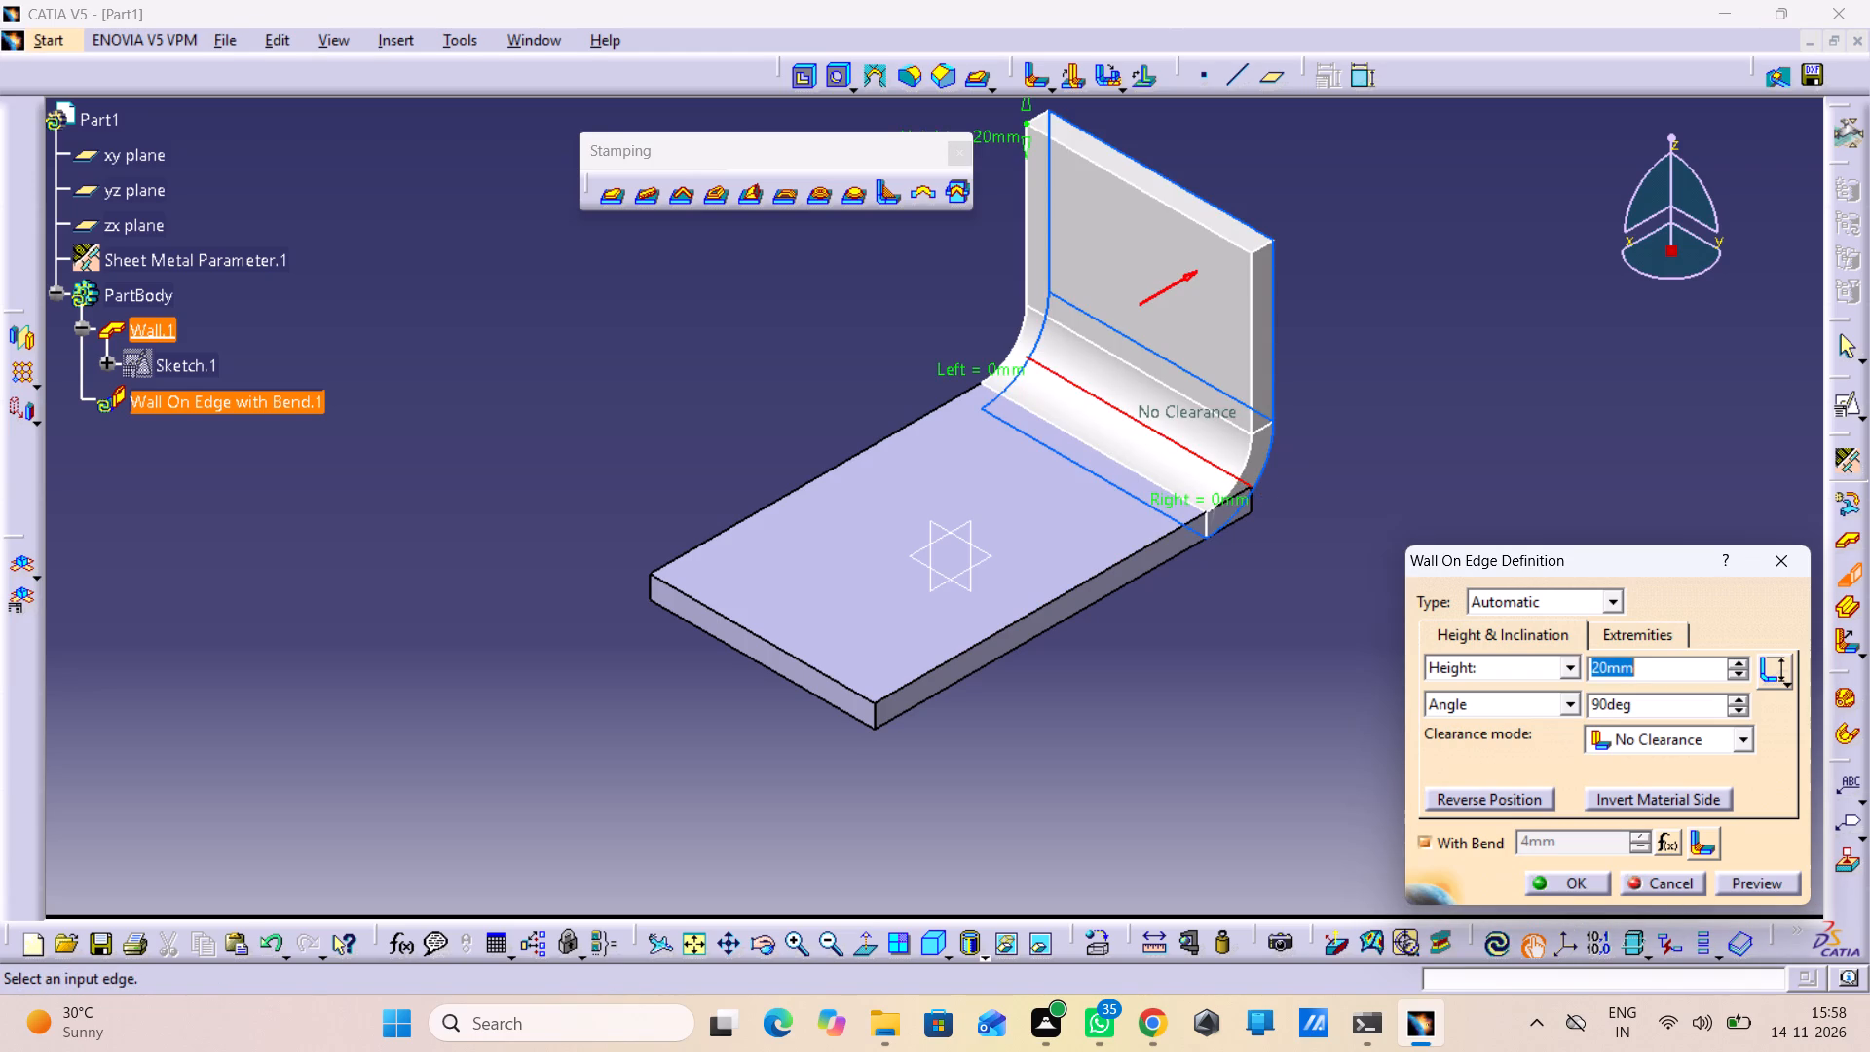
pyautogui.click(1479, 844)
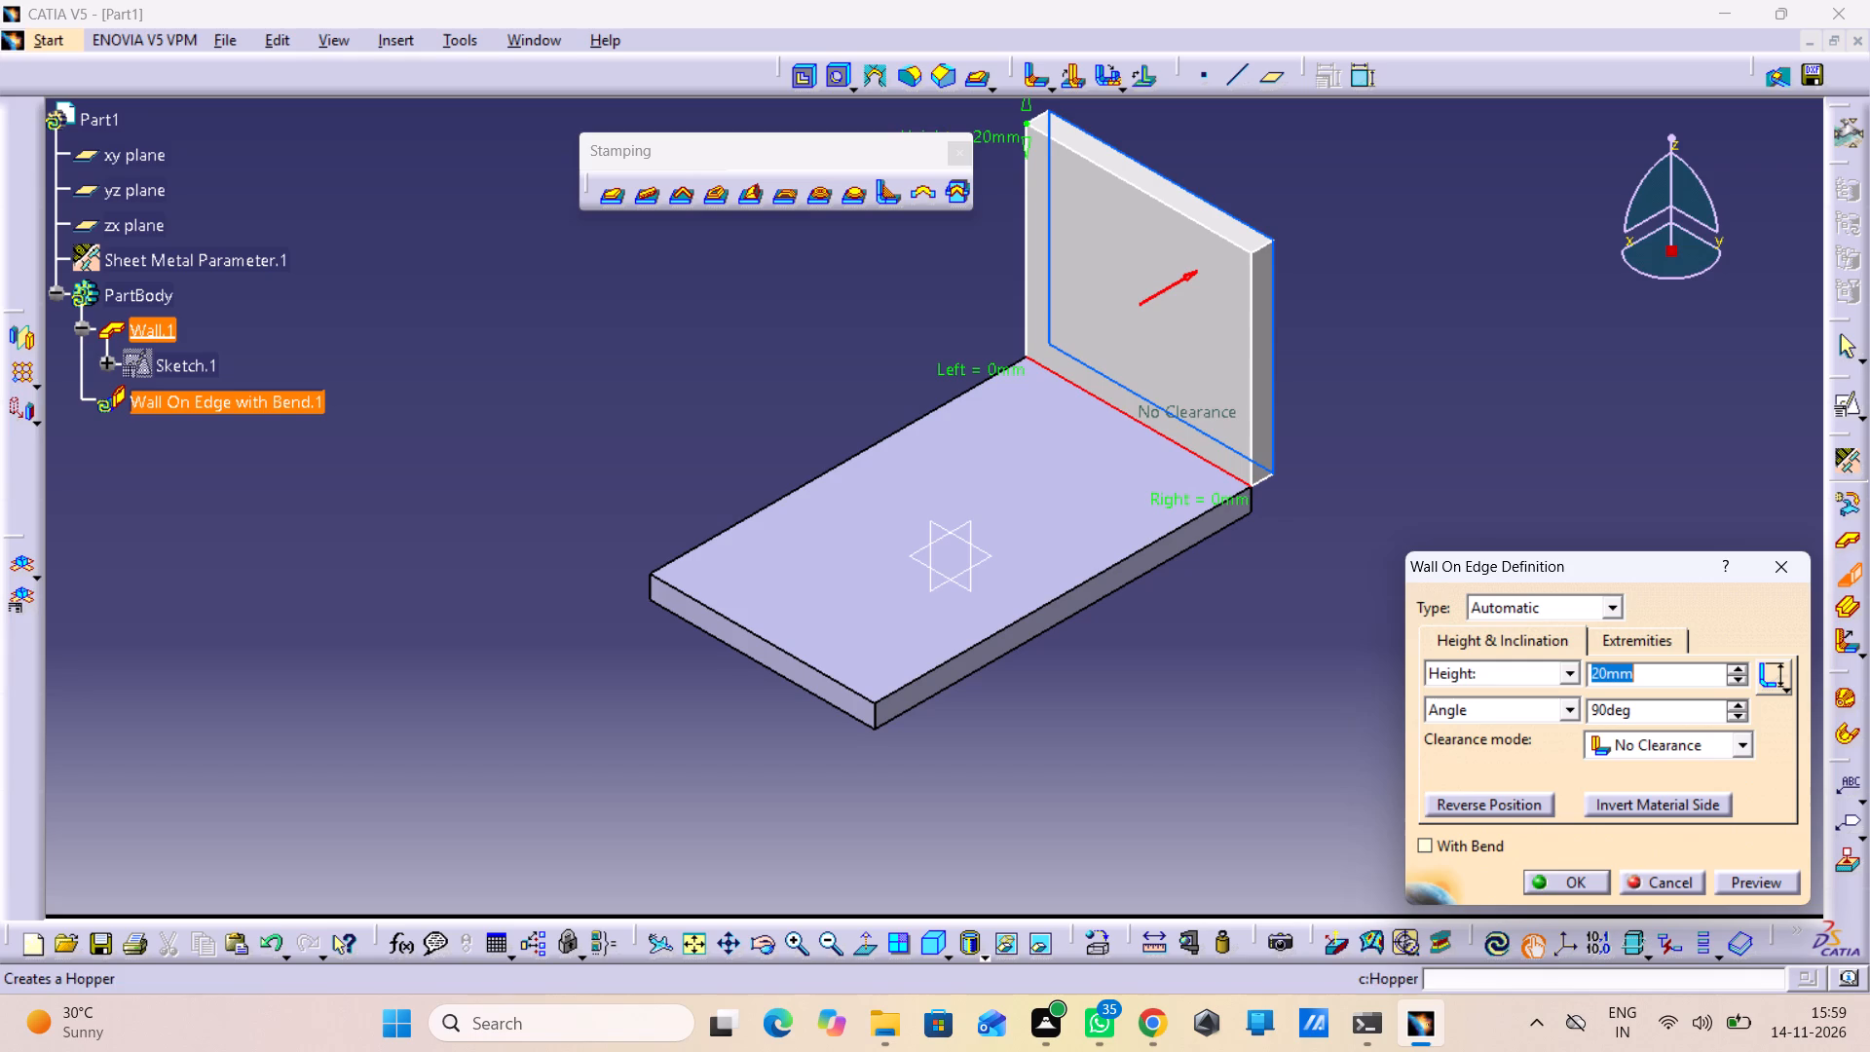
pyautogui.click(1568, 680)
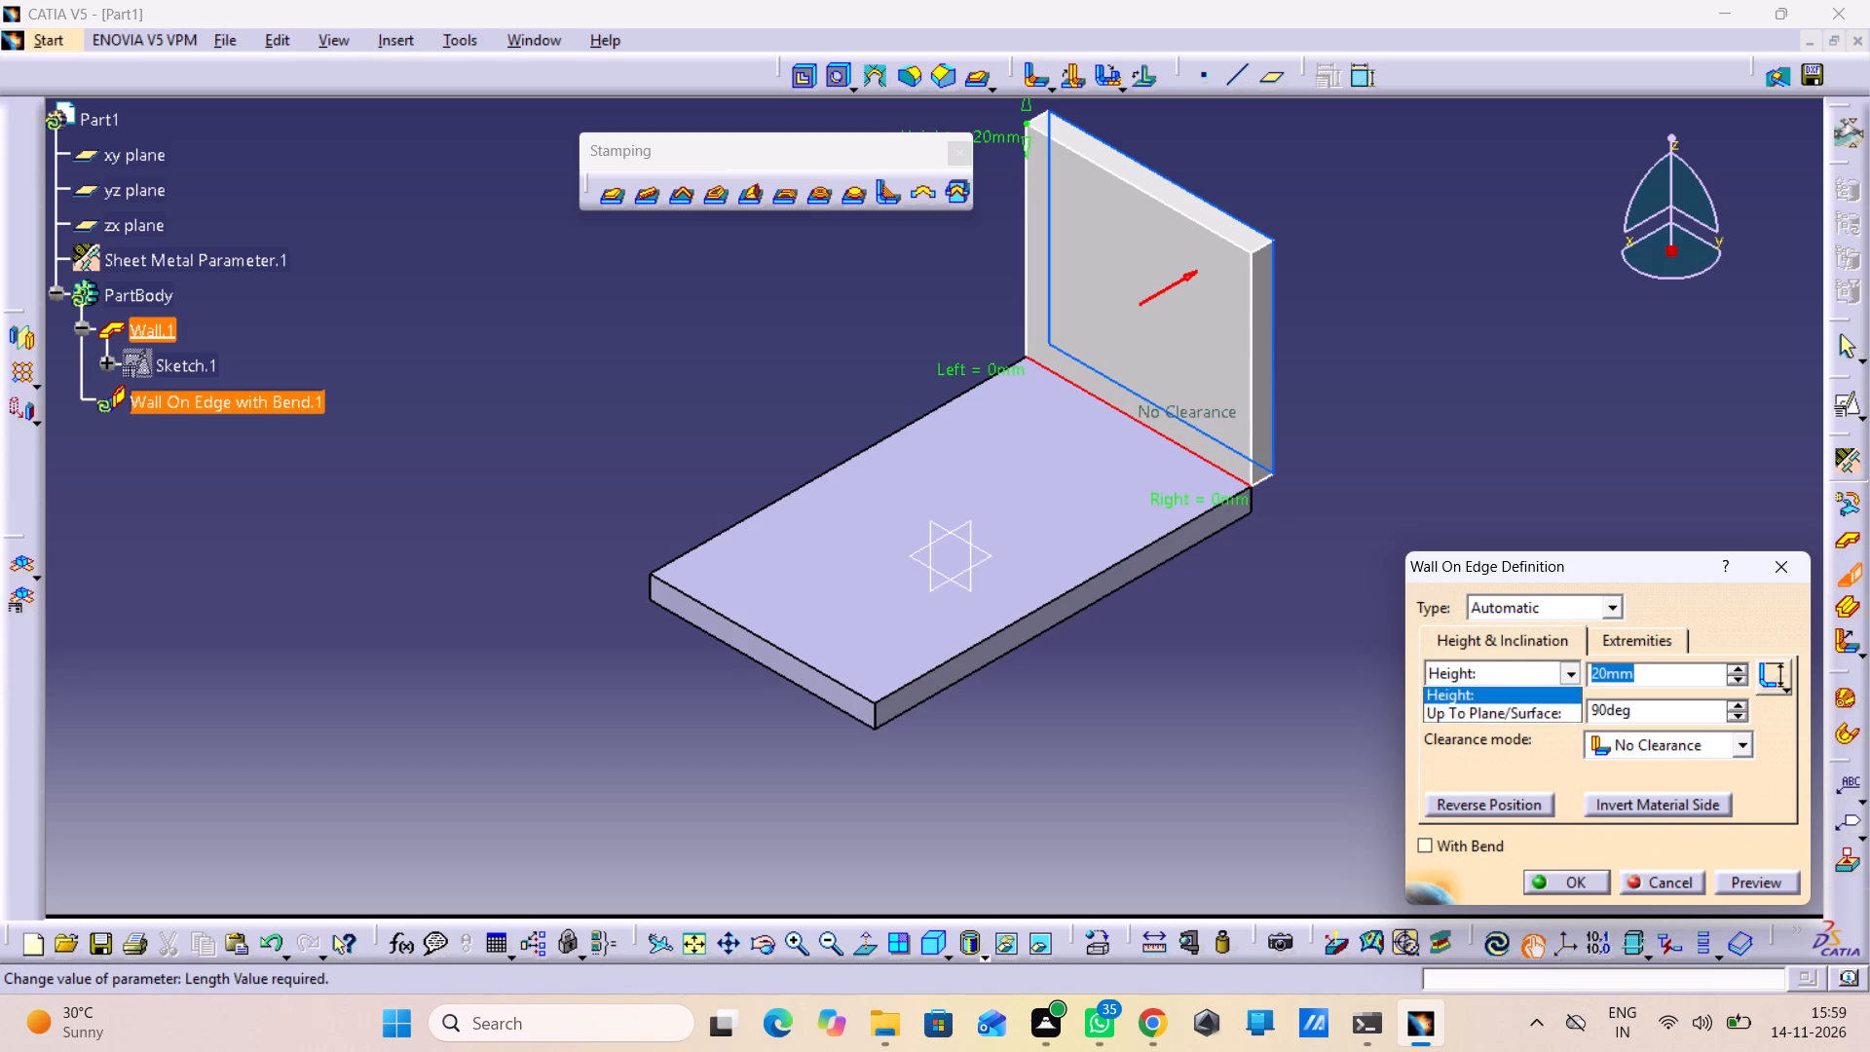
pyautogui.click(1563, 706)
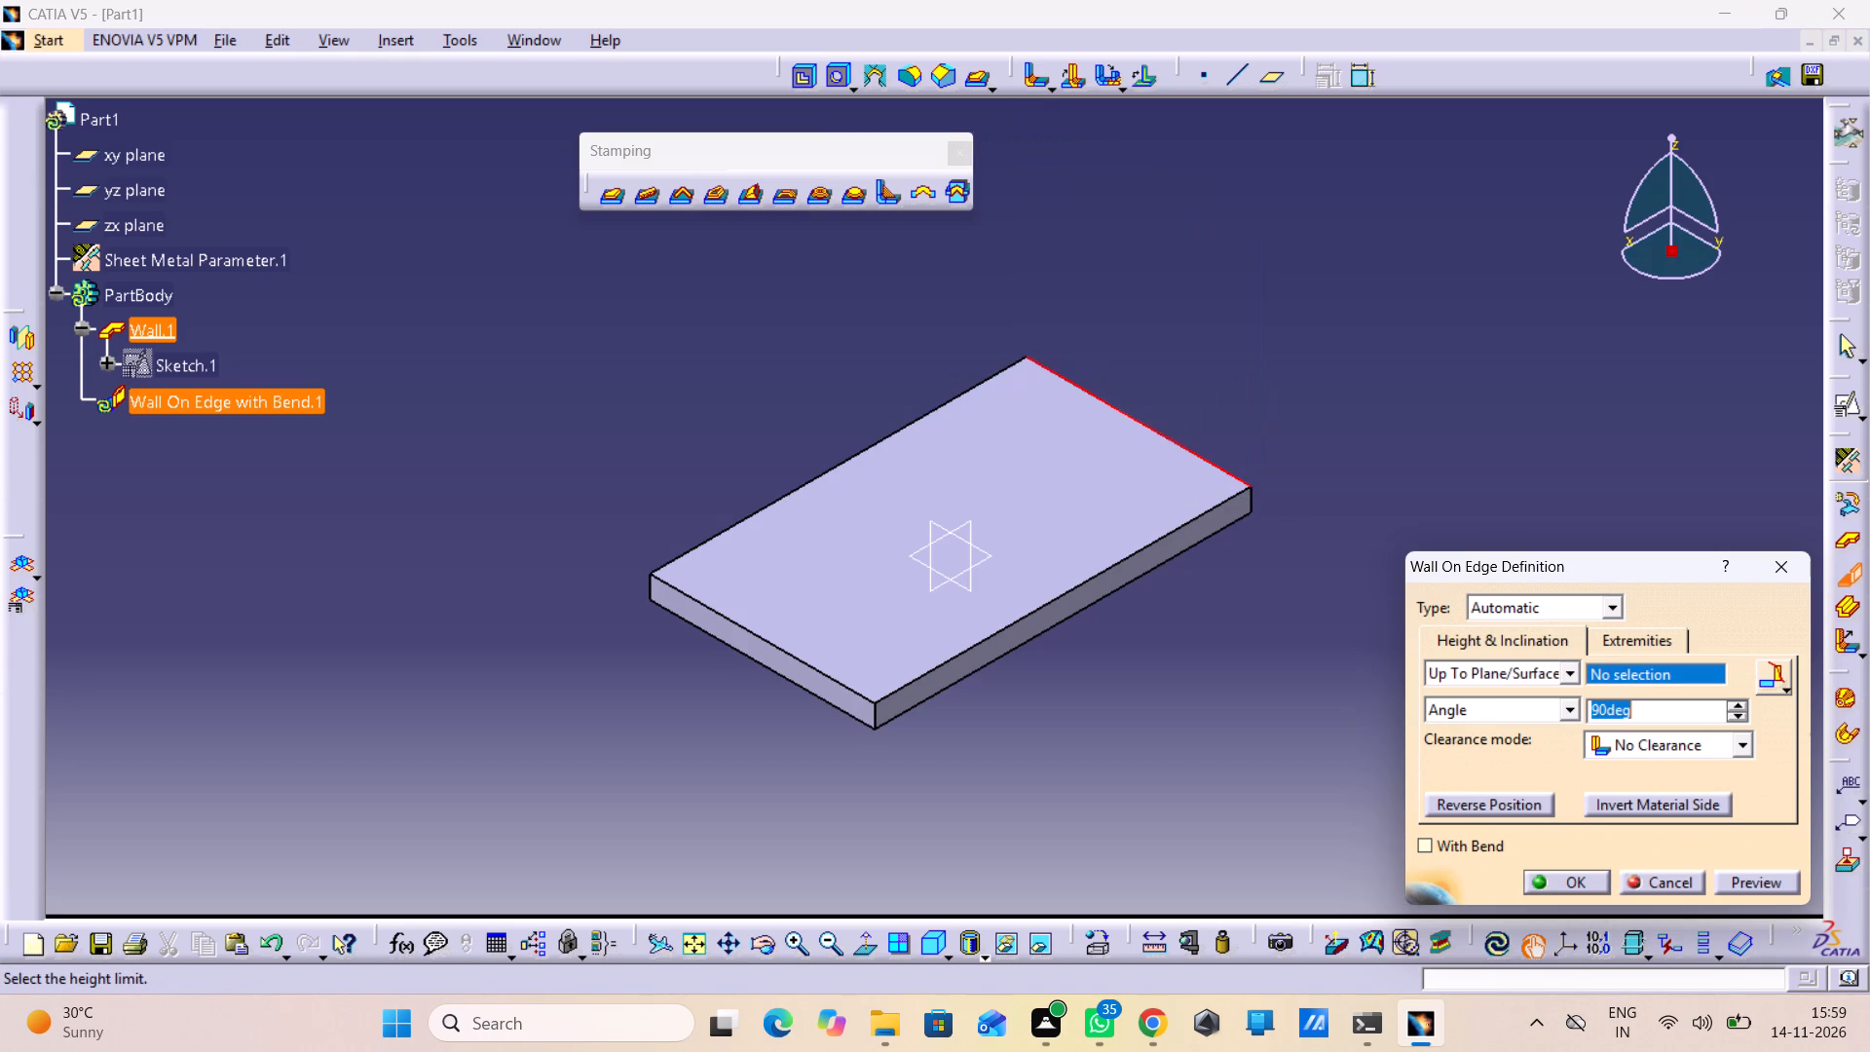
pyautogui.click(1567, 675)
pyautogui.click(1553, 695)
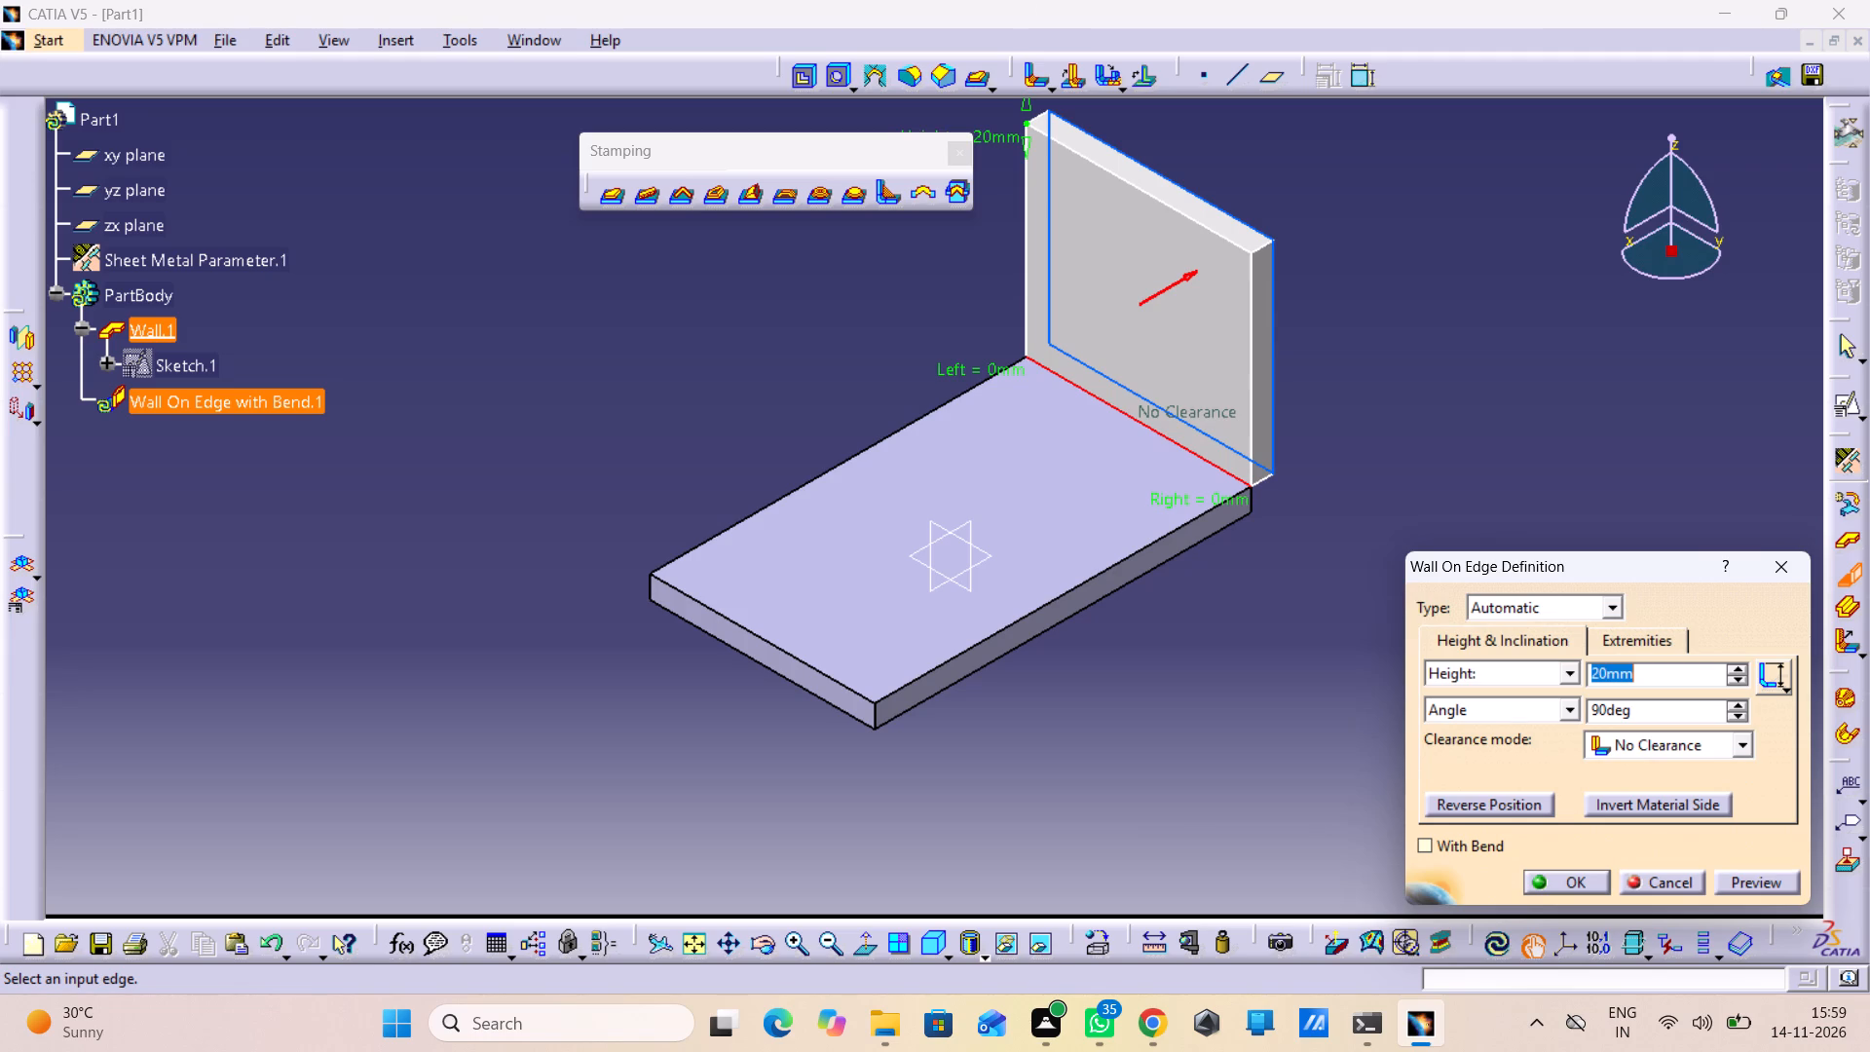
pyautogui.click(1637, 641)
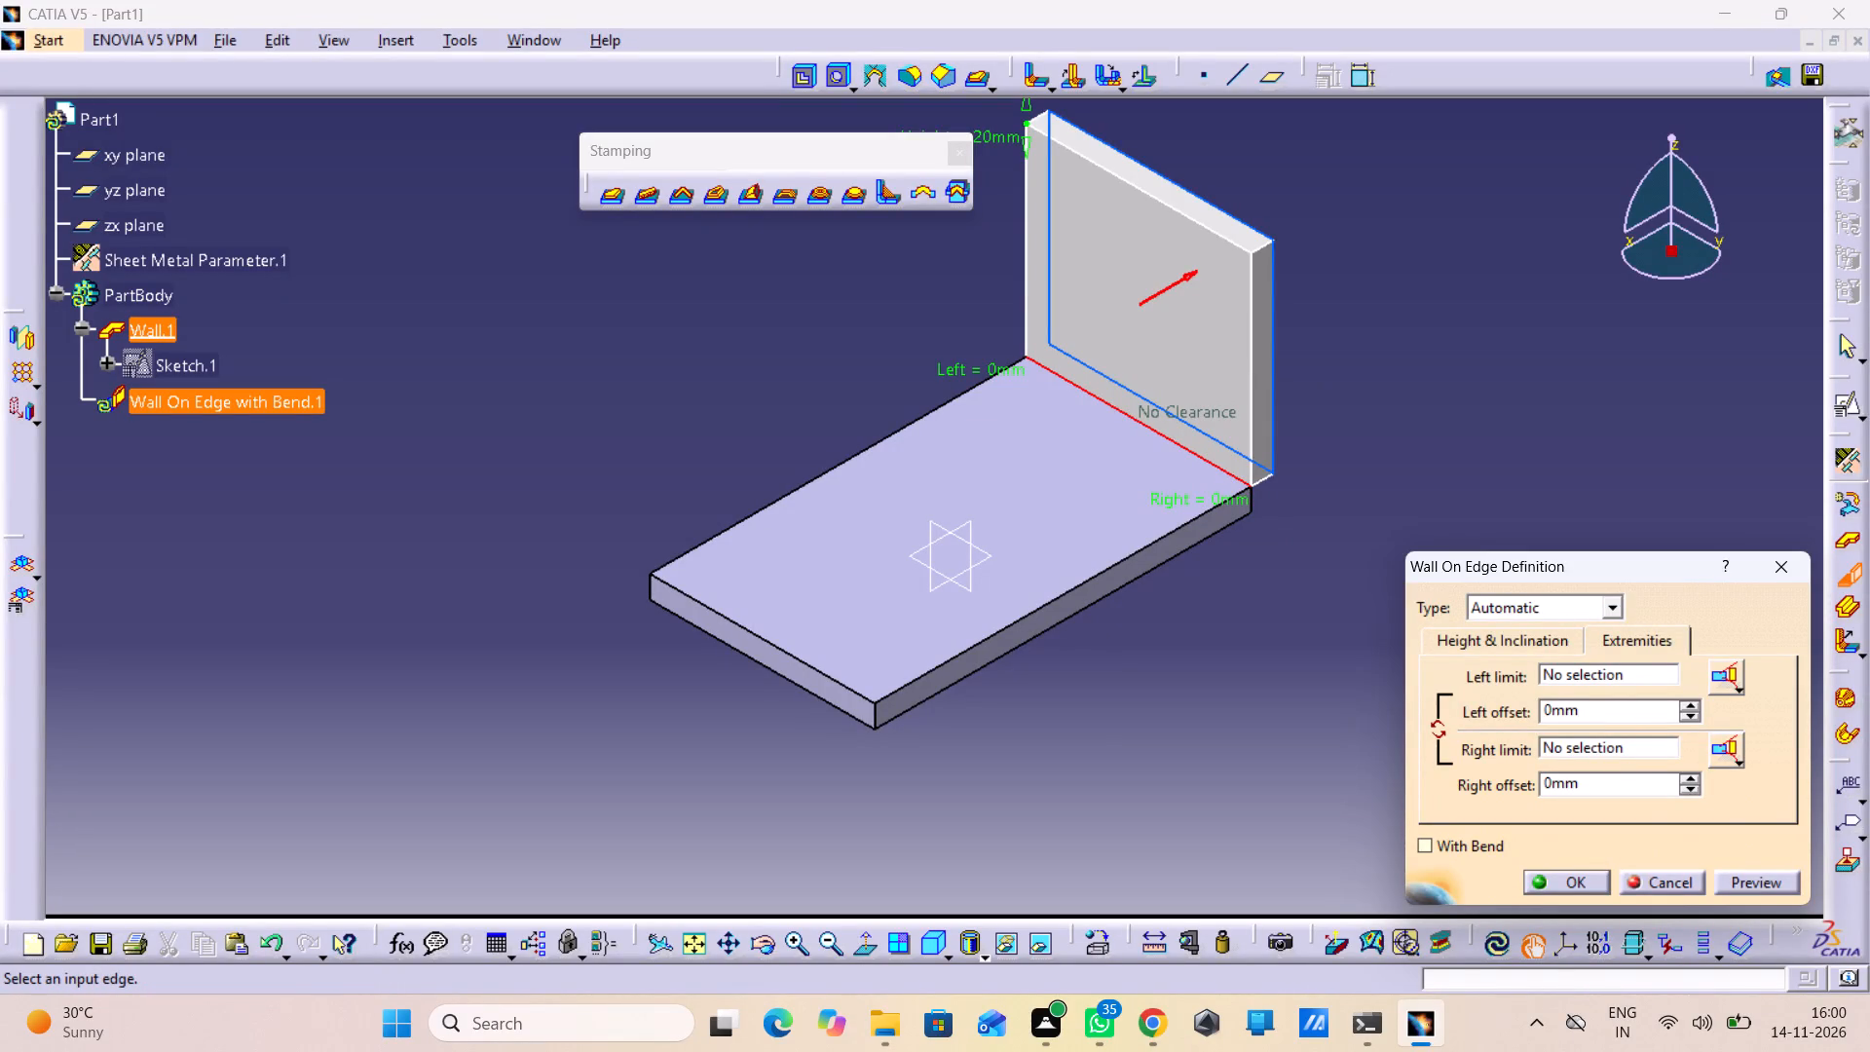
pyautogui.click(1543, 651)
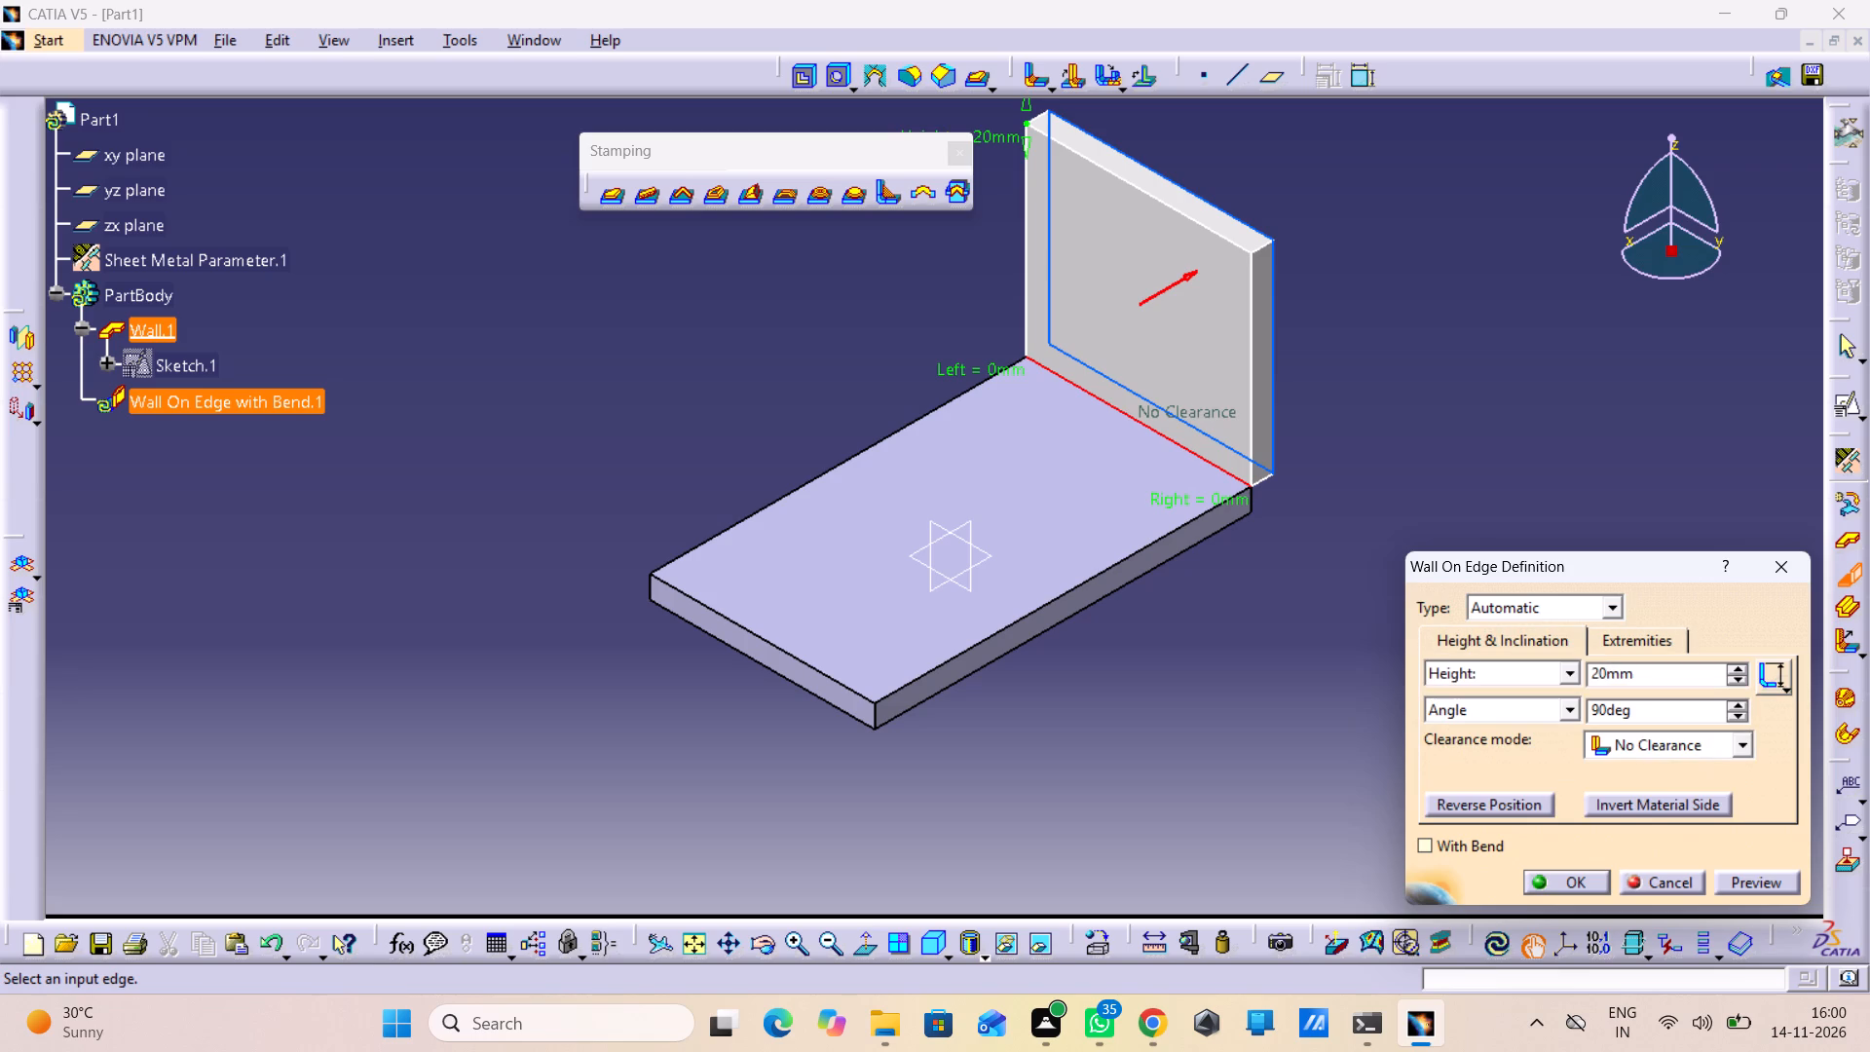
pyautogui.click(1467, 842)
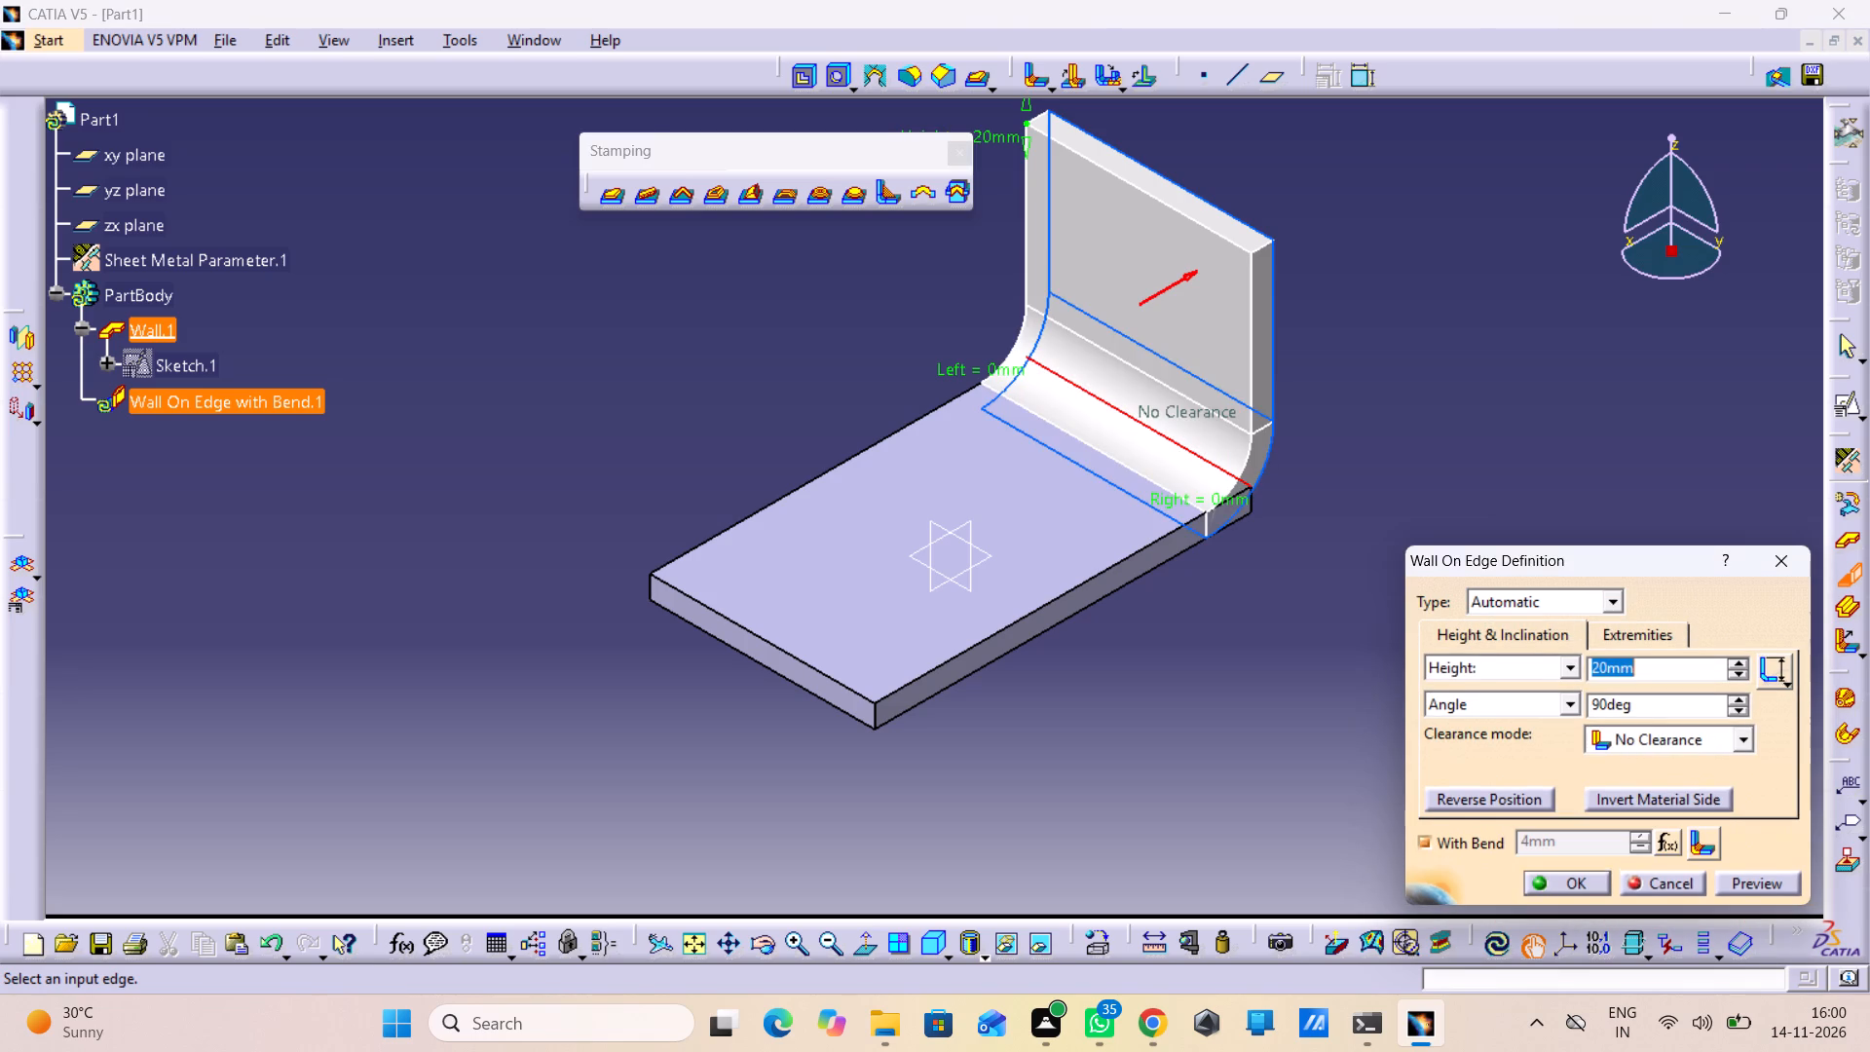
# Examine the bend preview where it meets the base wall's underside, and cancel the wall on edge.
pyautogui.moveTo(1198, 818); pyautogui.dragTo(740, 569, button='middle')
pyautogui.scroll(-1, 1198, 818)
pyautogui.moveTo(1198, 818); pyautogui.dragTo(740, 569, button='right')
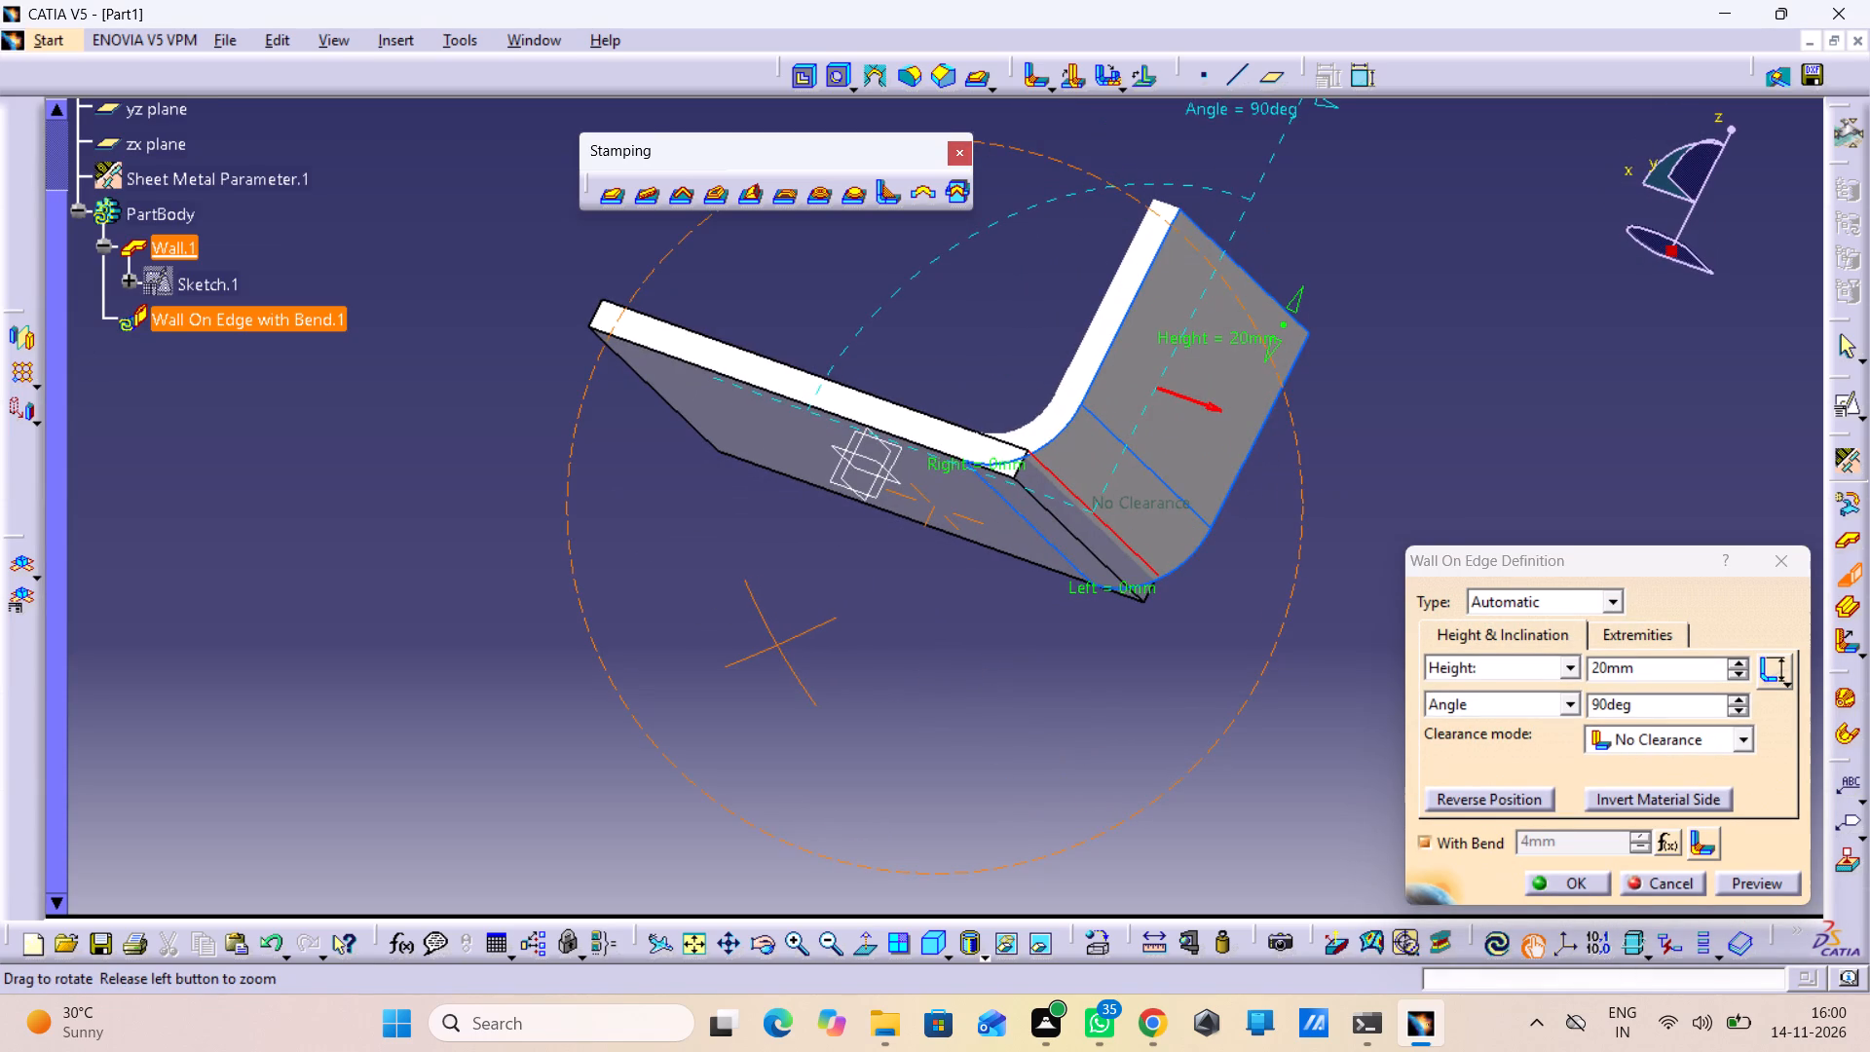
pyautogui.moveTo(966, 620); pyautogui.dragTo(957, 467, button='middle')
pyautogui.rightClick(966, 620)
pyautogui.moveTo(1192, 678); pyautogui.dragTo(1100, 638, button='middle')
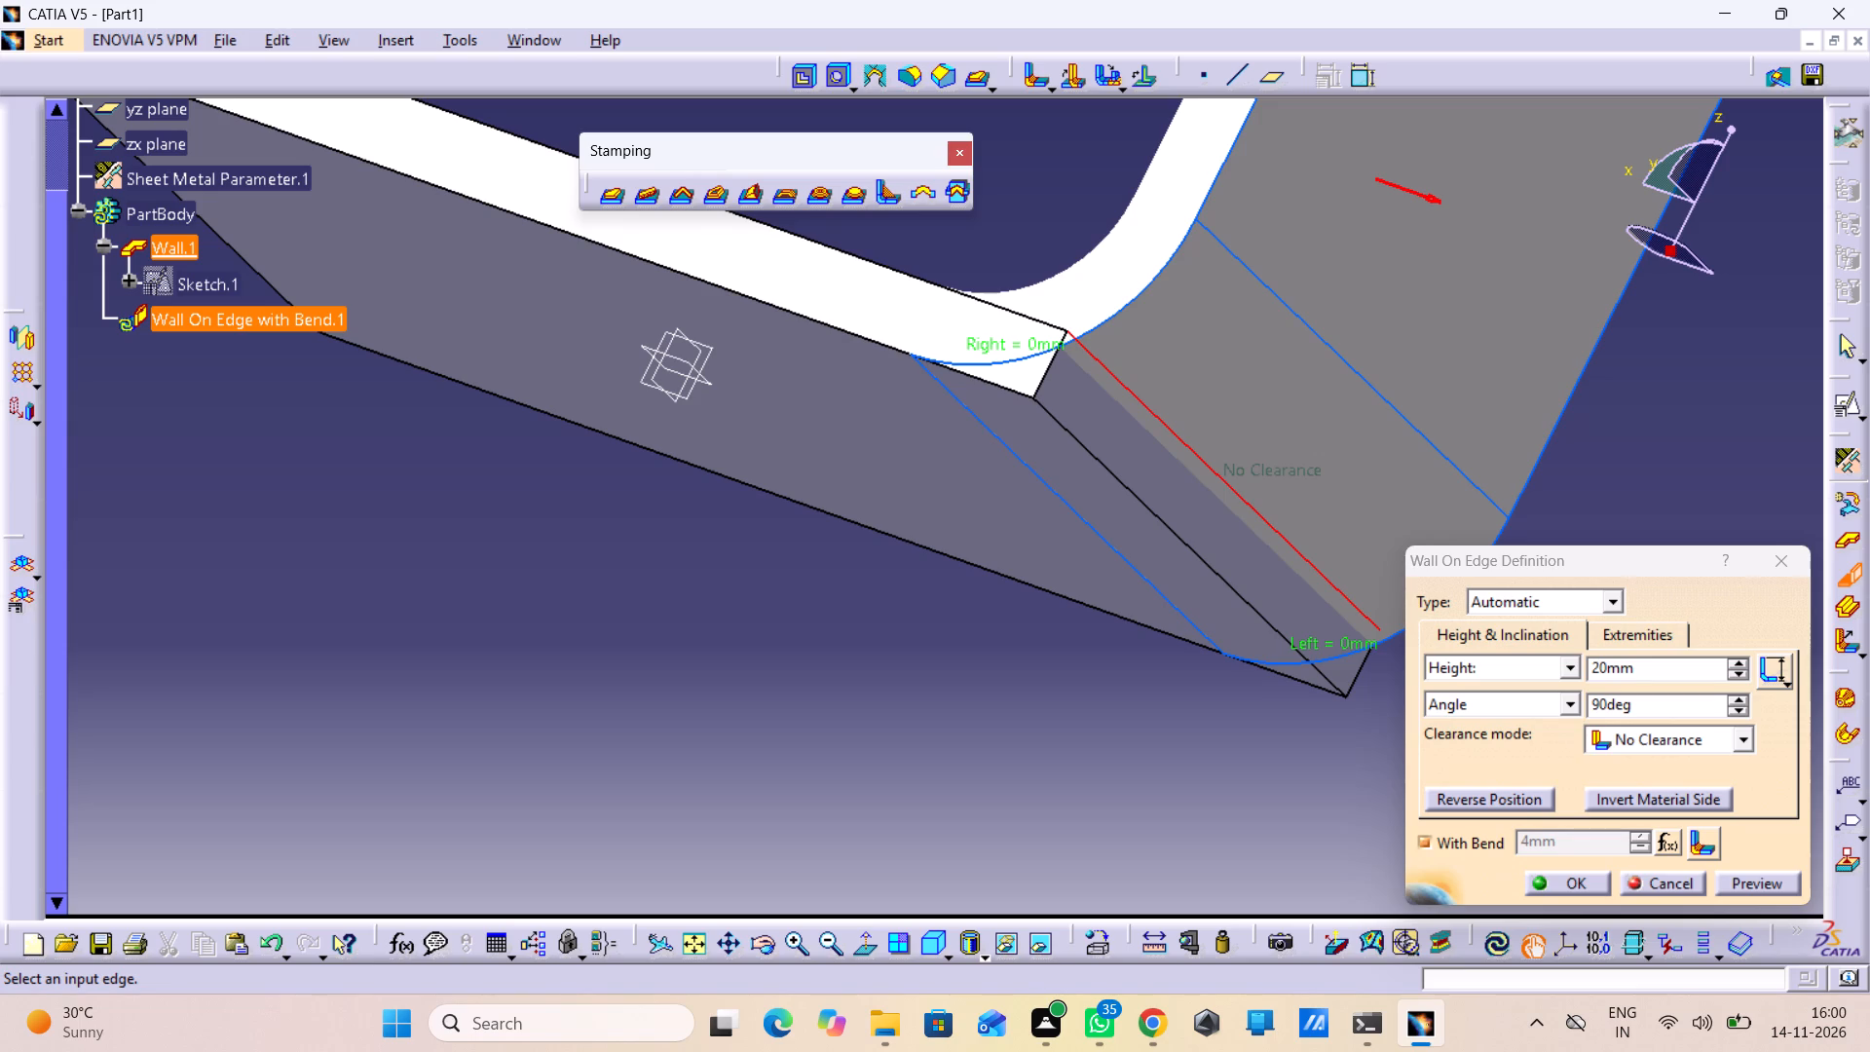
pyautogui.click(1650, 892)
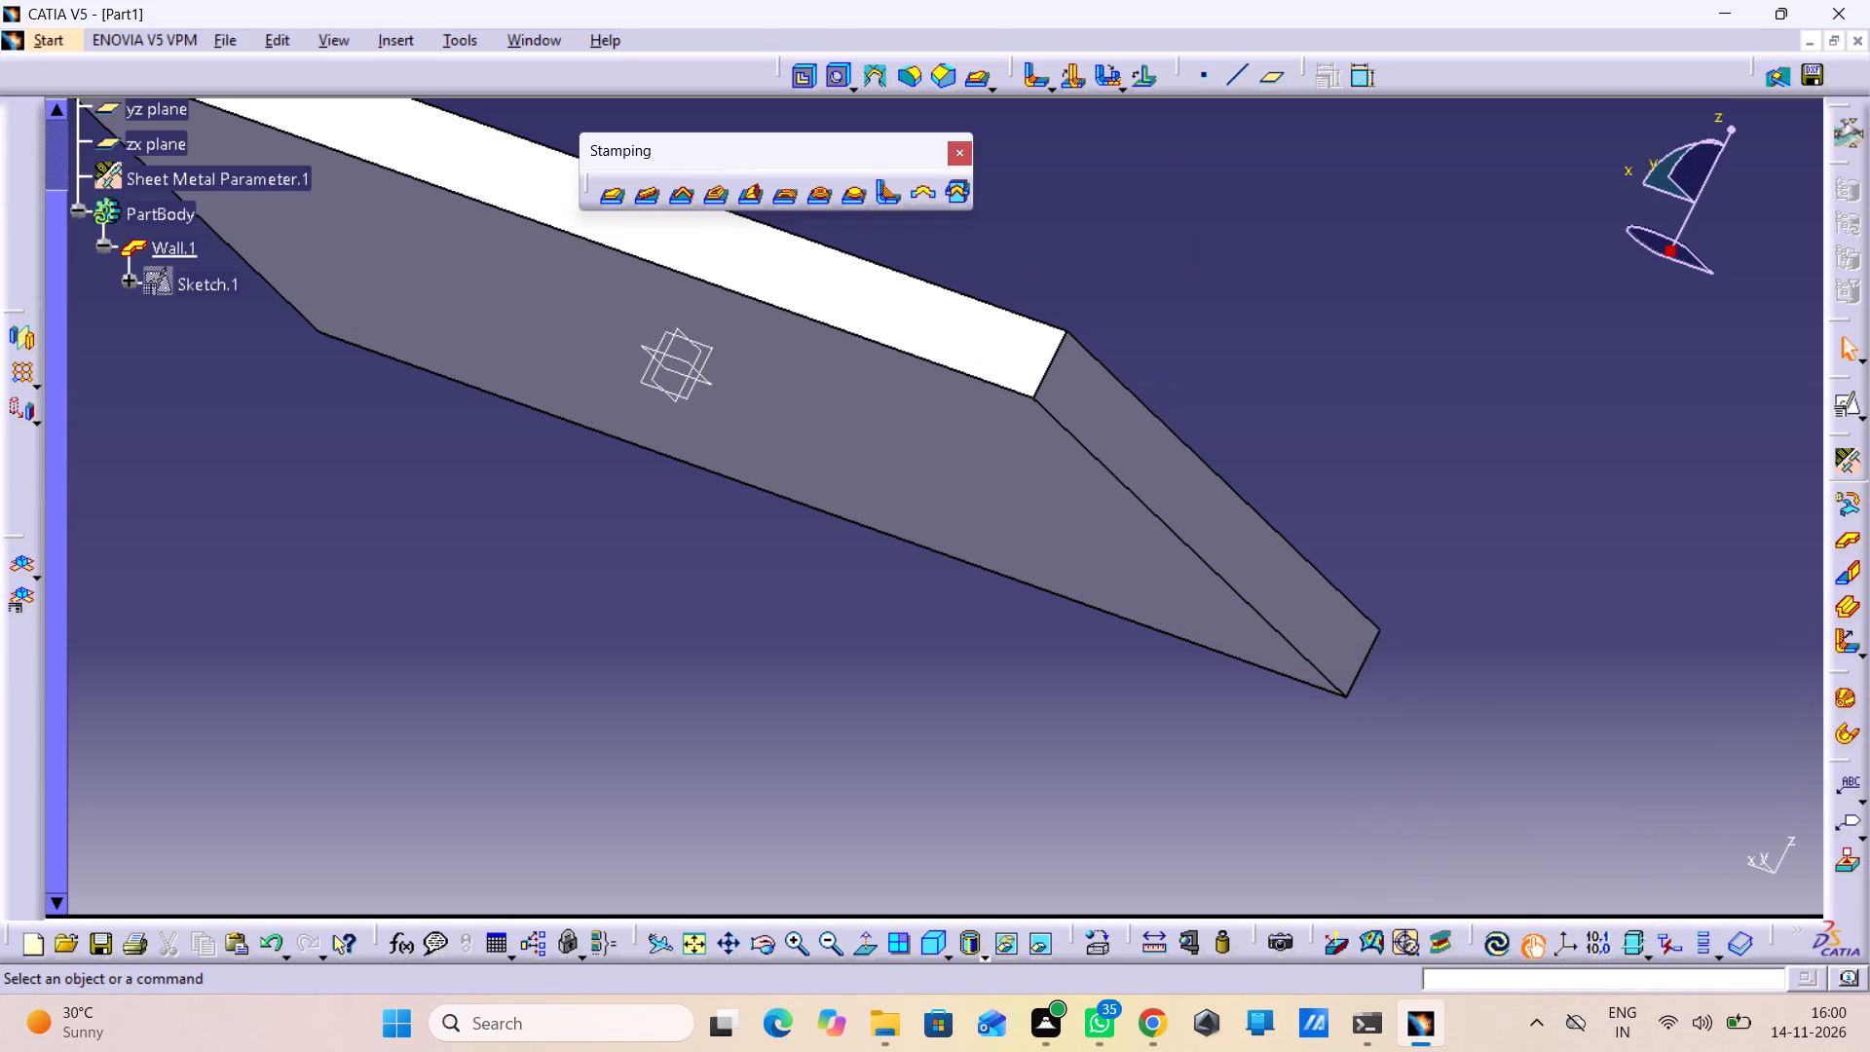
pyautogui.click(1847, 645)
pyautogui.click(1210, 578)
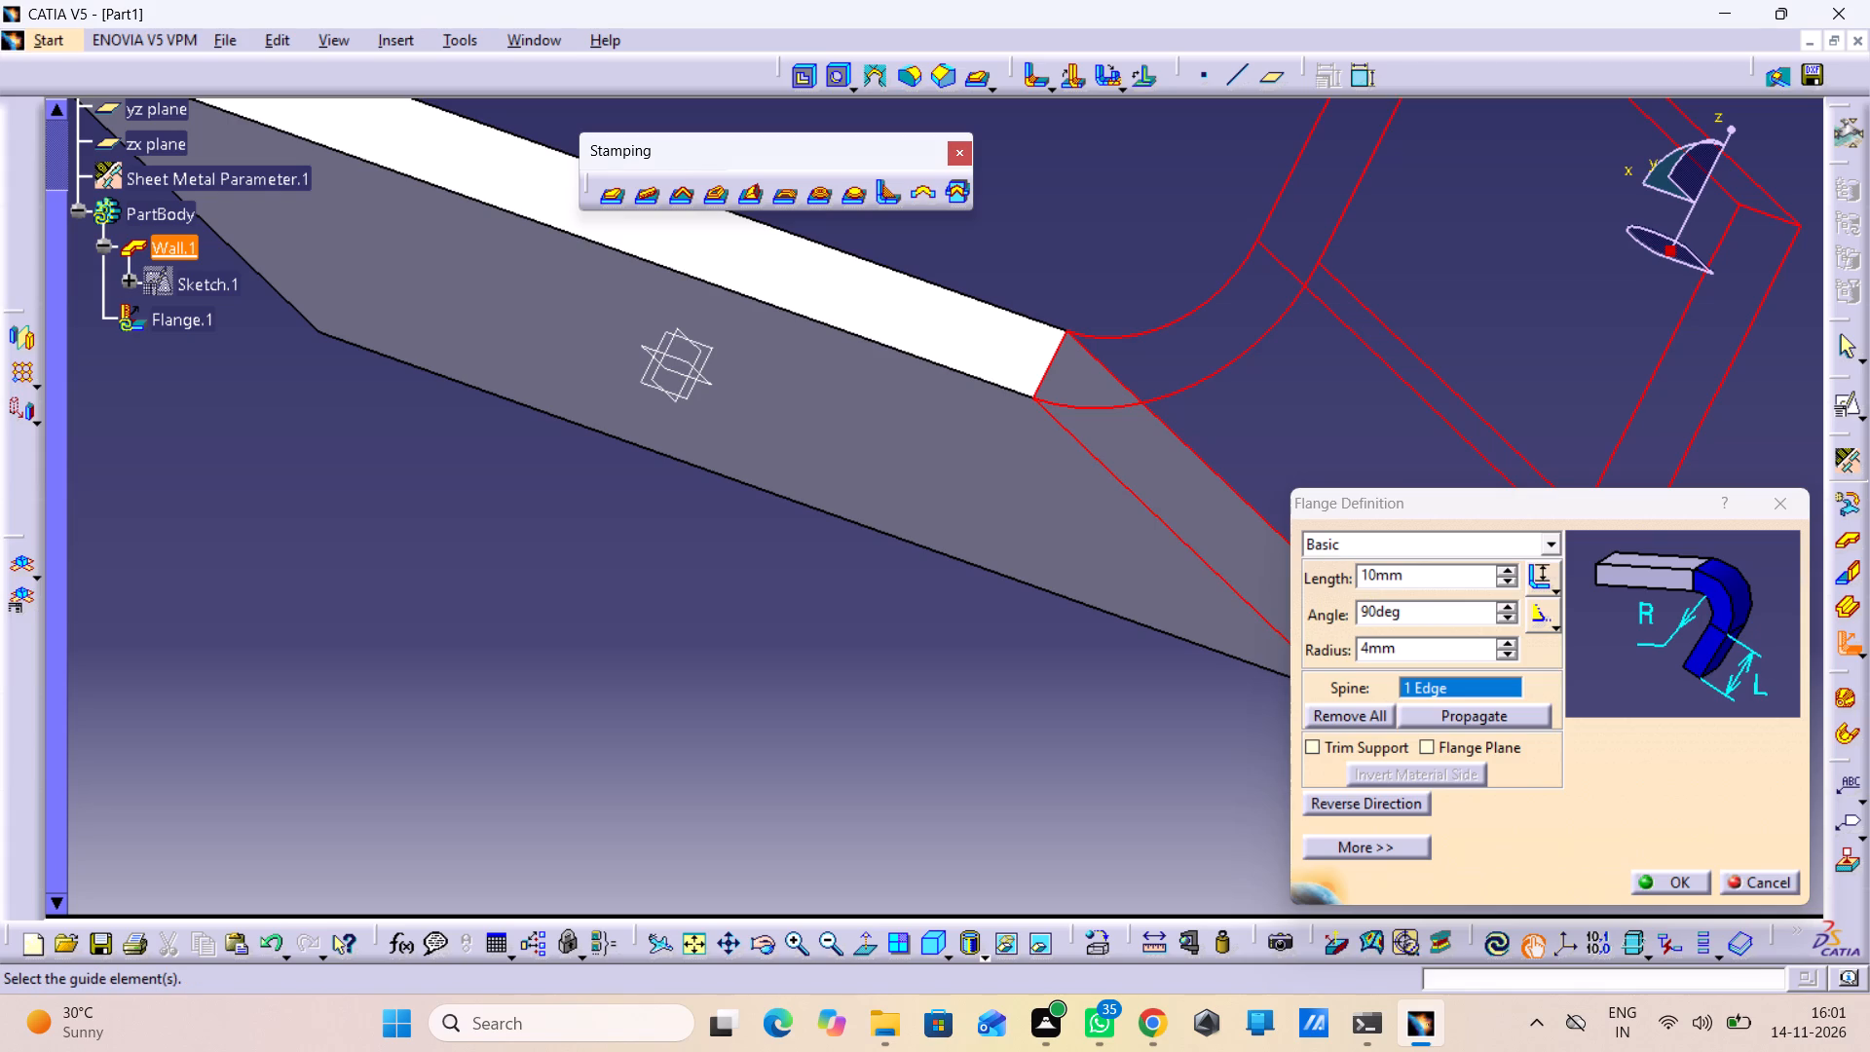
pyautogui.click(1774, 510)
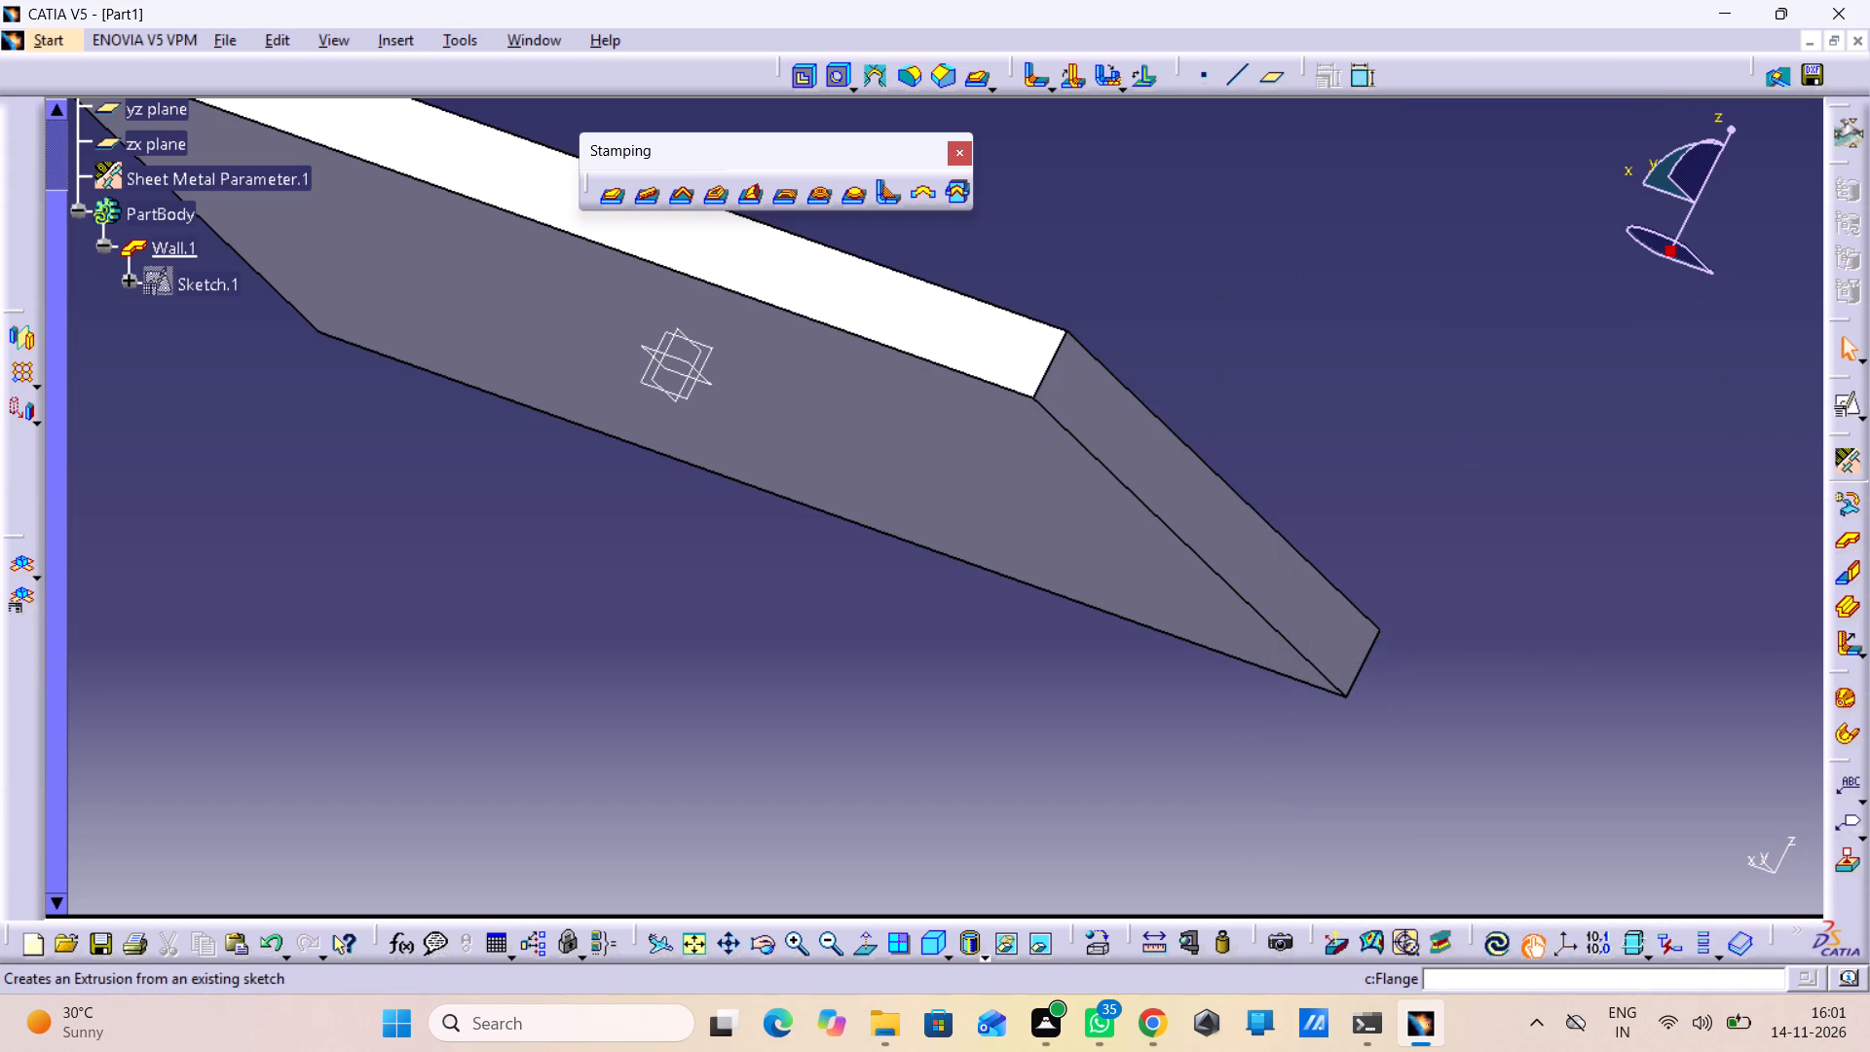
# Set up a 20 mm high, 90-degree wall with bend on the base wall's short lower edge, with its position reversed.
pyautogui.click(1854, 582)
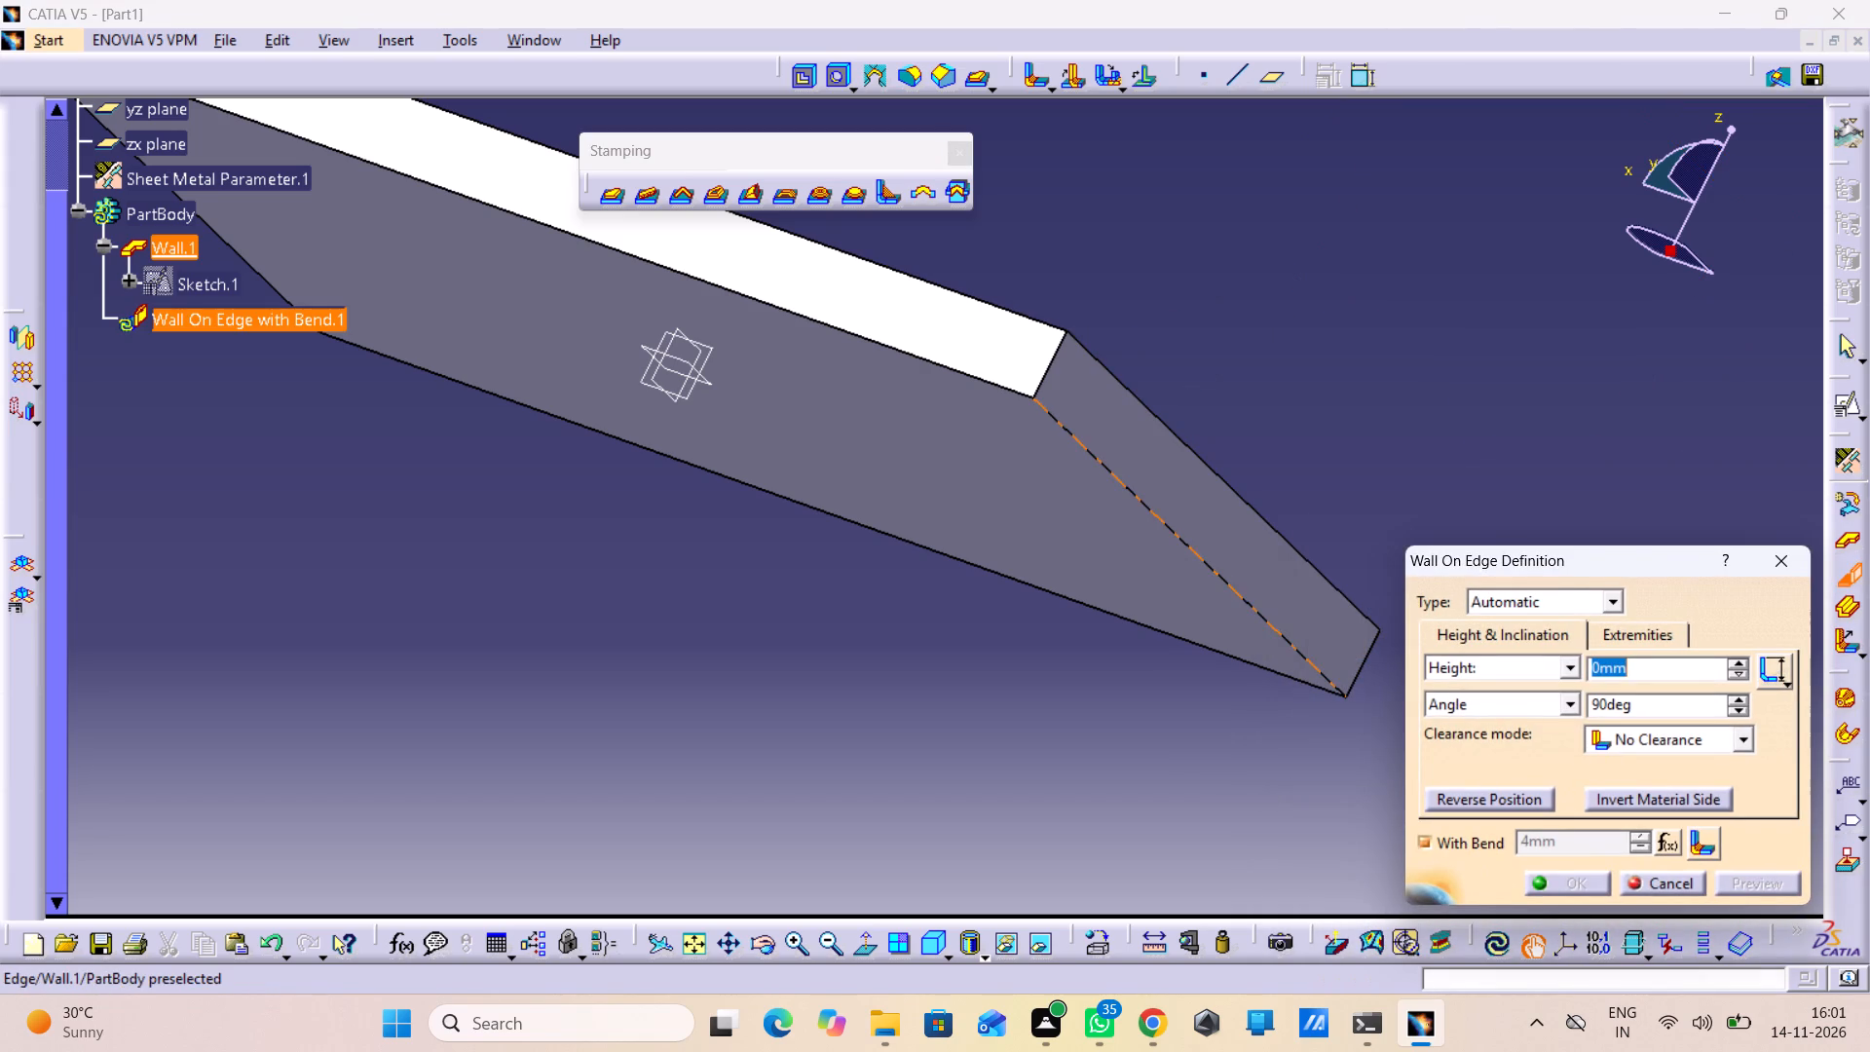
pyautogui.click(1267, 620)
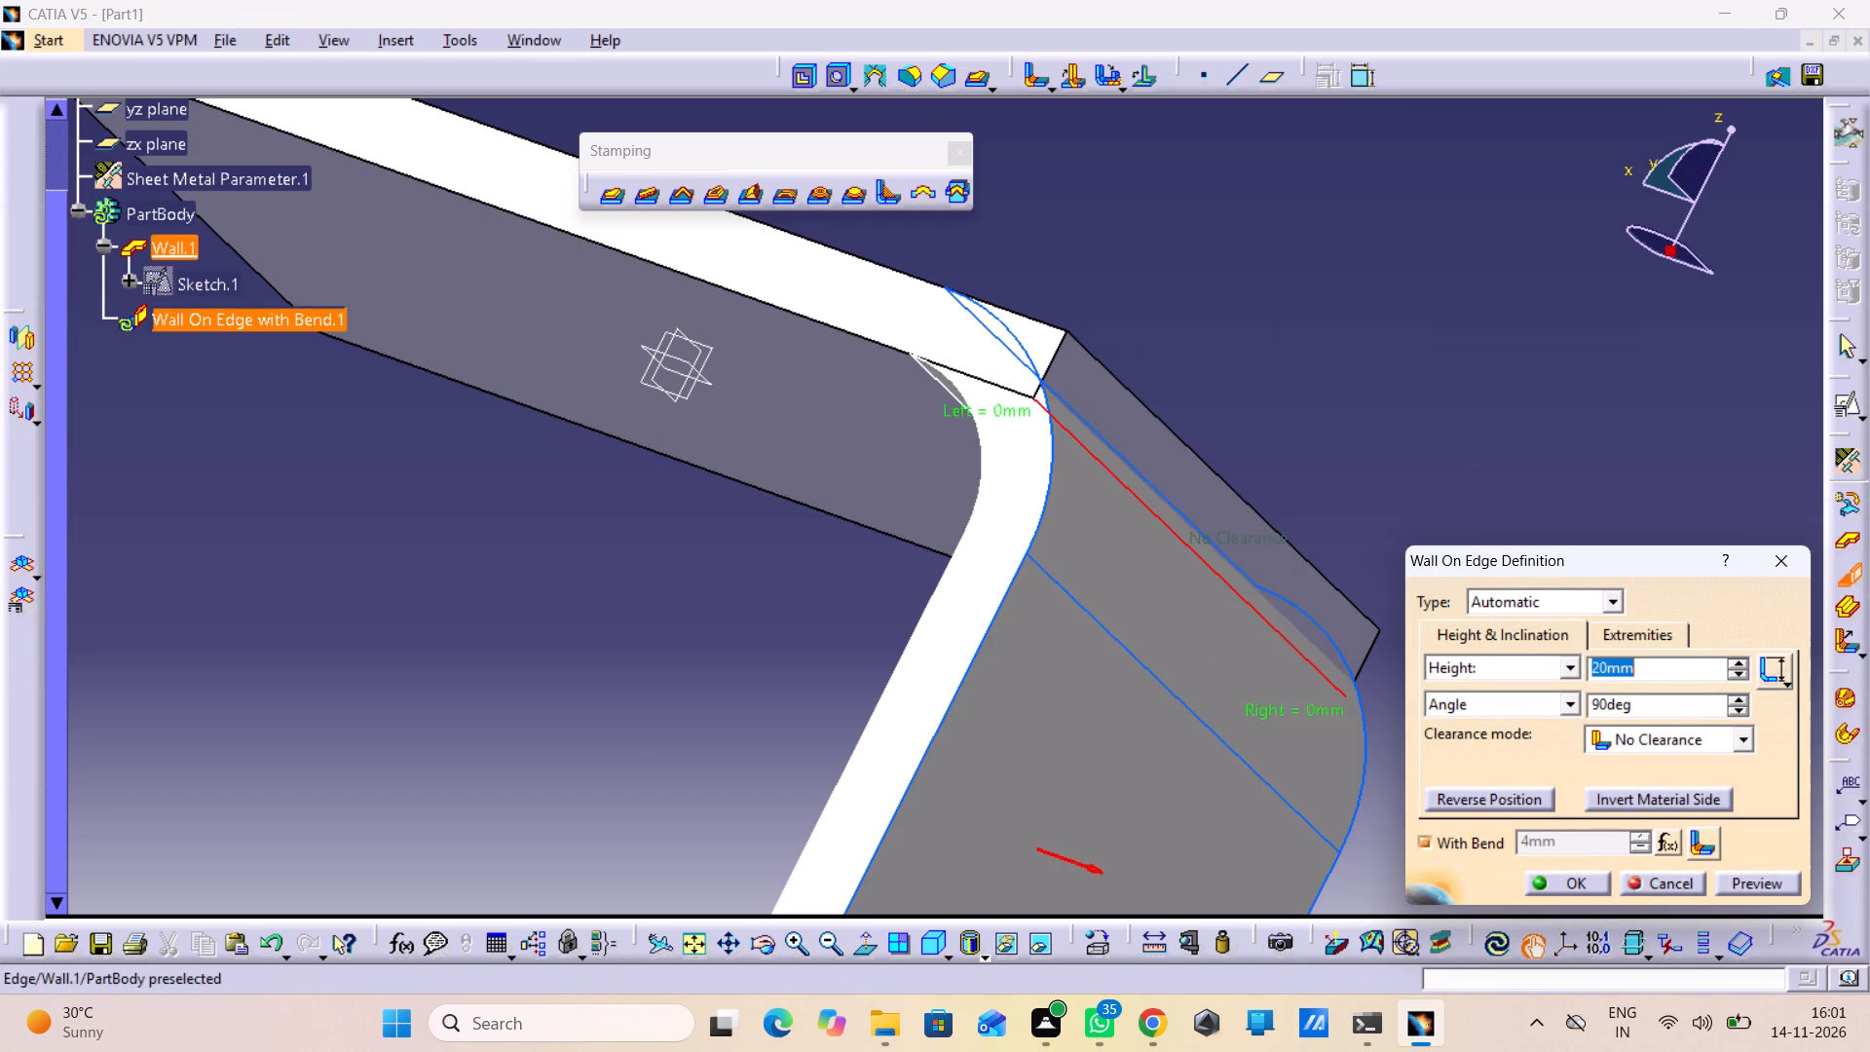
pyautogui.click(1463, 797)
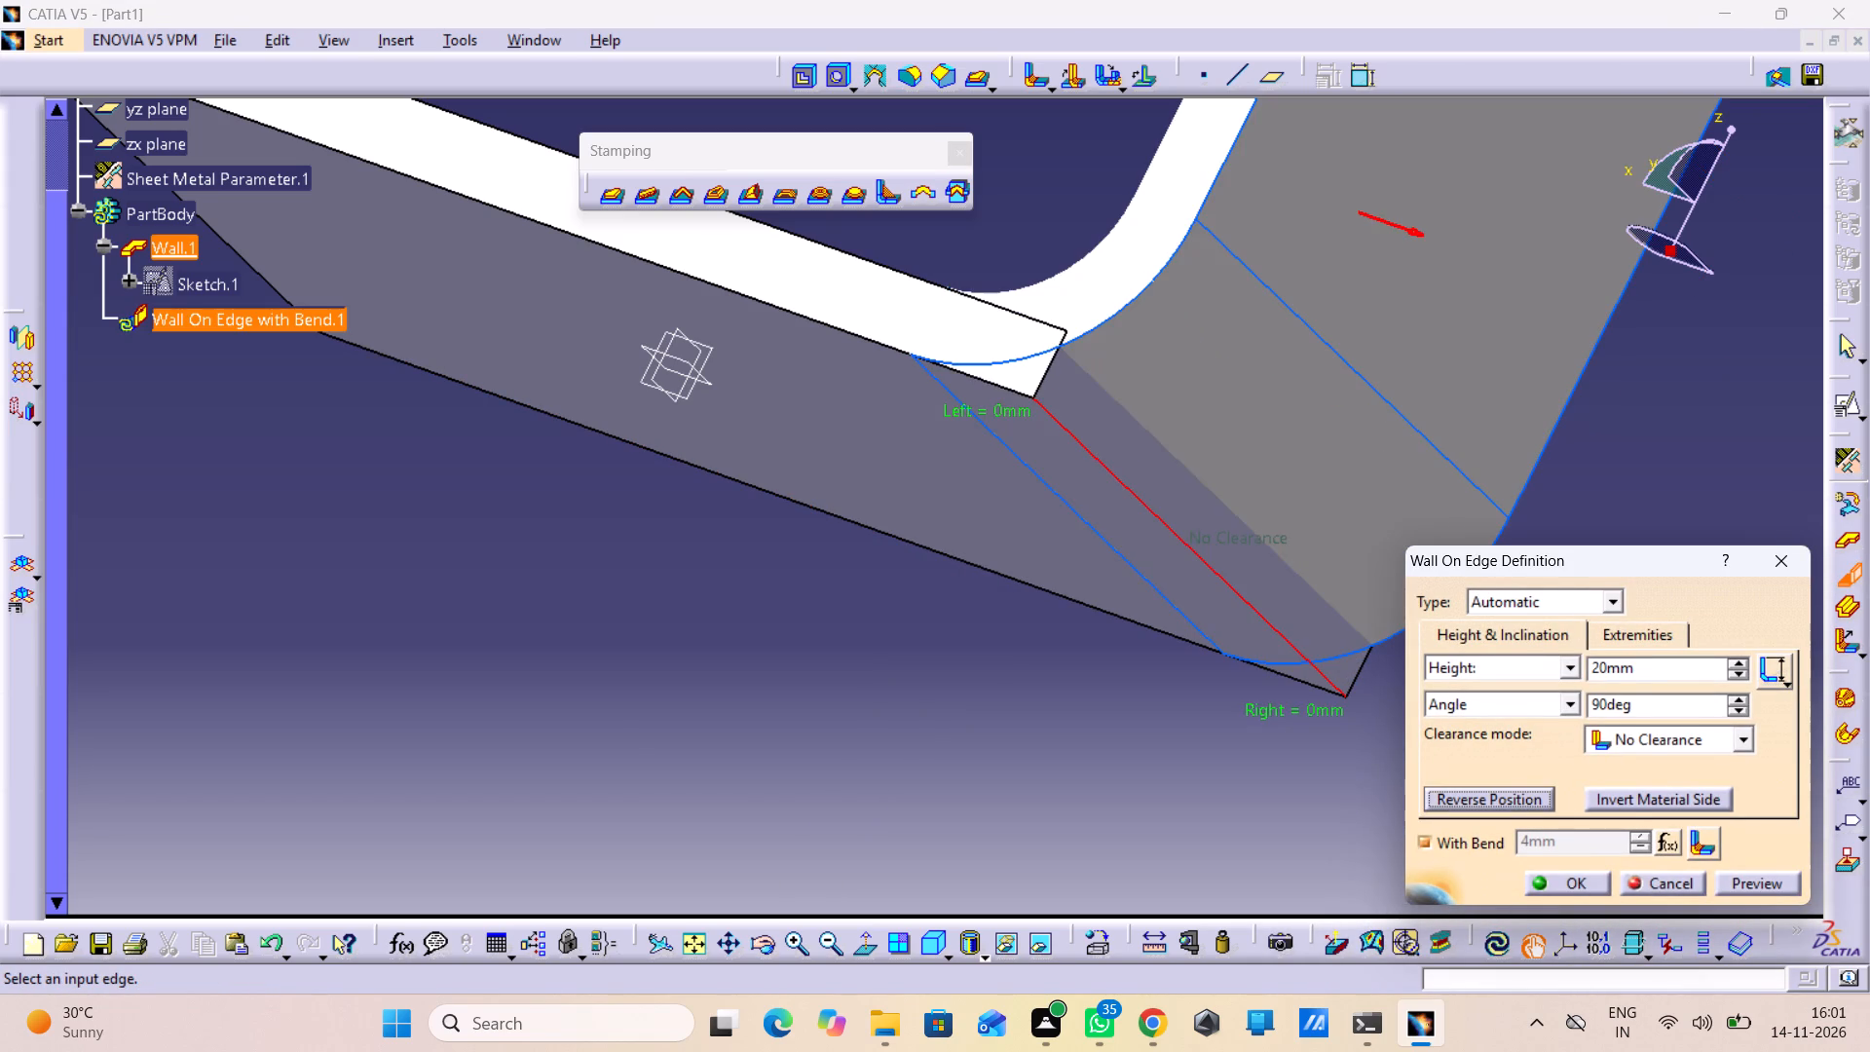
pyautogui.moveTo(1050, 767); pyautogui.dragTo(1095, 880, button='middle')
pyautogui.rightClick(1050, 767)
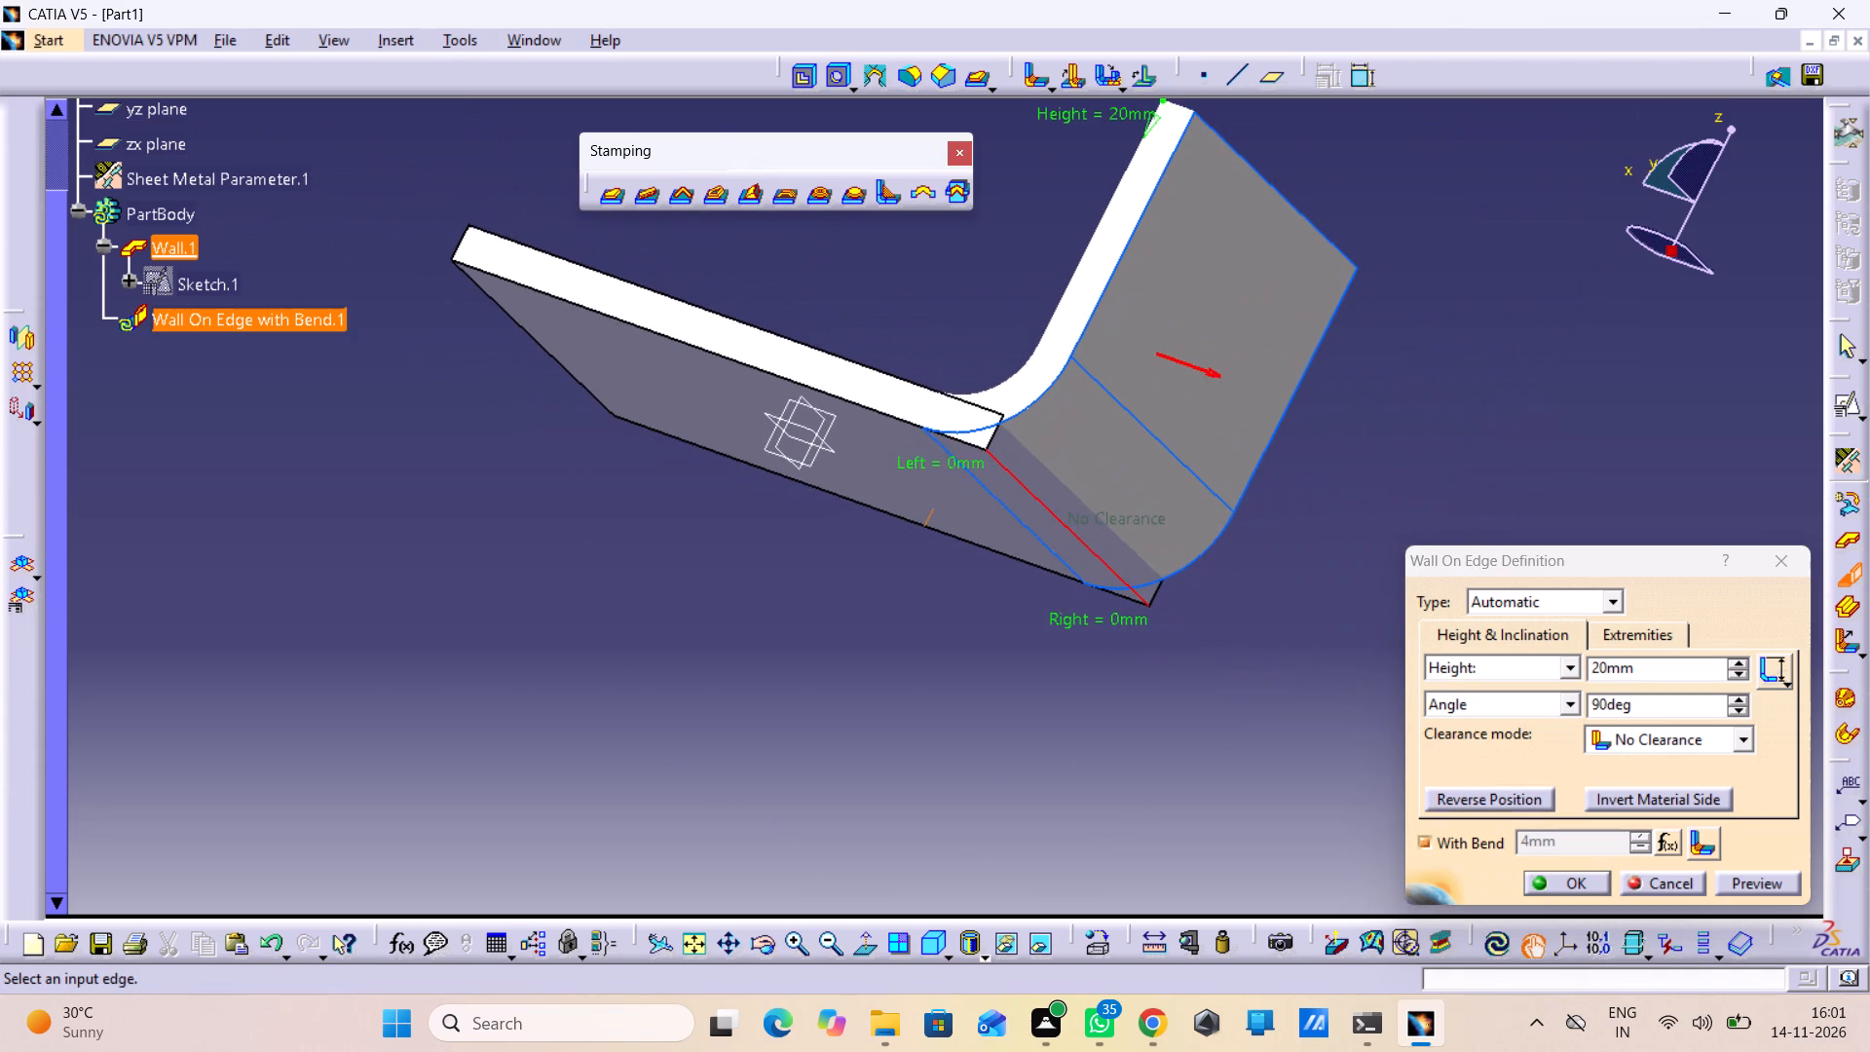
pyautogui.moveTo(567, 506); pyautogui.dragTo(635, 655, button='middle')
pyautogui.moveTo(567, 506); pyautogui.dragTo(635, 655, button='right')
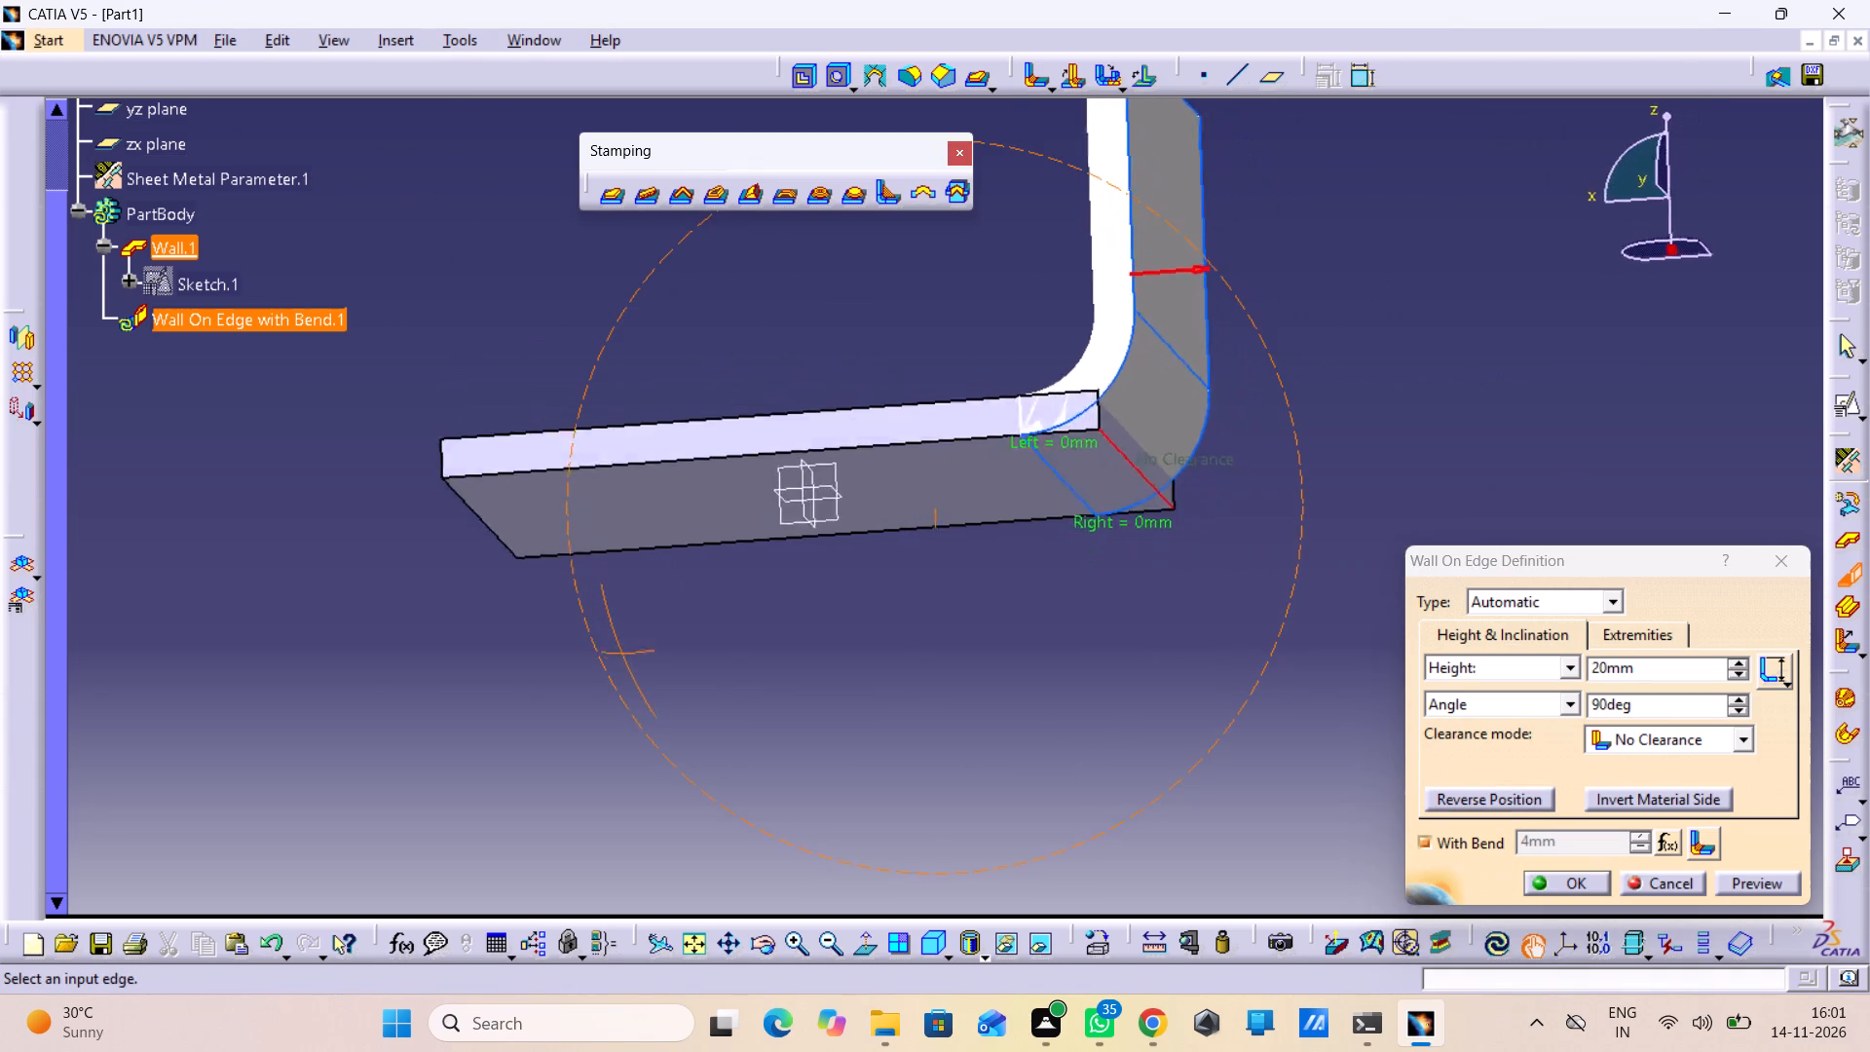
pyautogui.moveTo(635, 655); pyautogui.dragTo(661, 751, button='right')
pyautogui.moveTo(635, 655); pyautogui.dragTo(661, 751, button='middle')
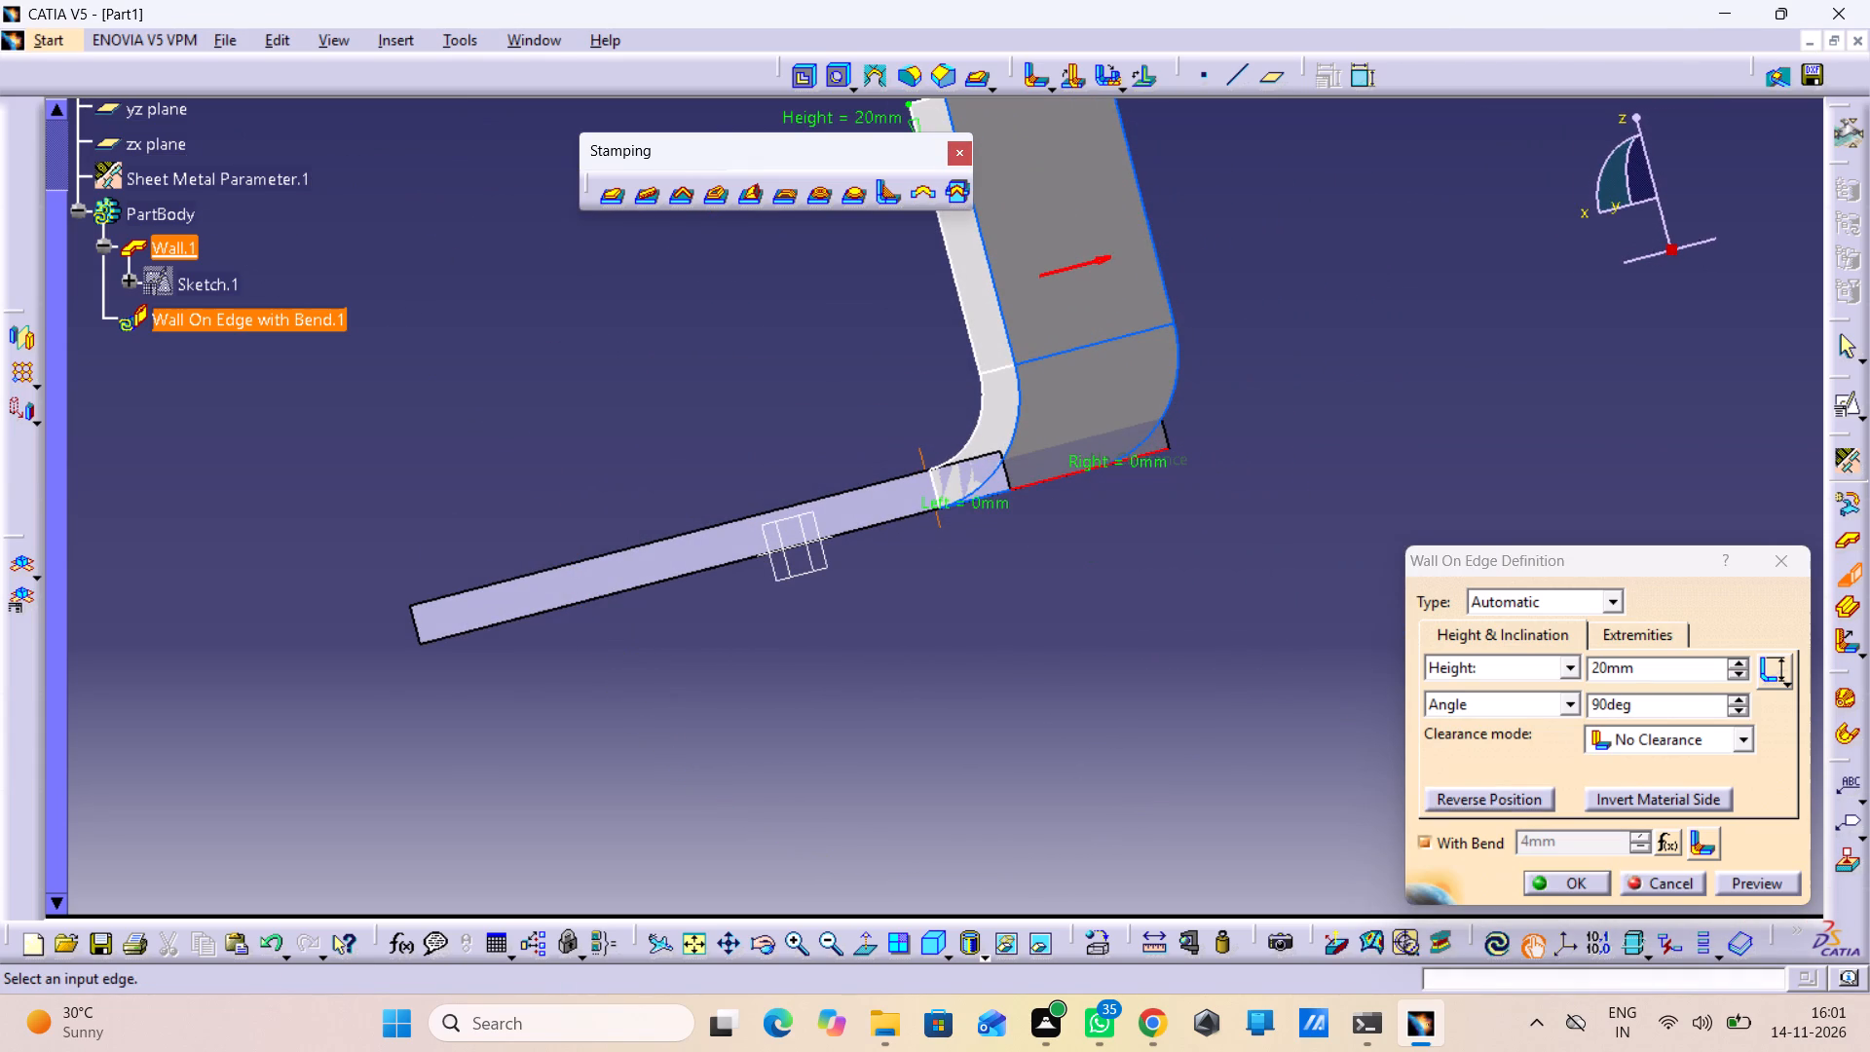
pyautogui.moveTo(687, 711); pyautogui.dragTo(707, 768, button='middle')
pyautogui.rightClick(687, 711)
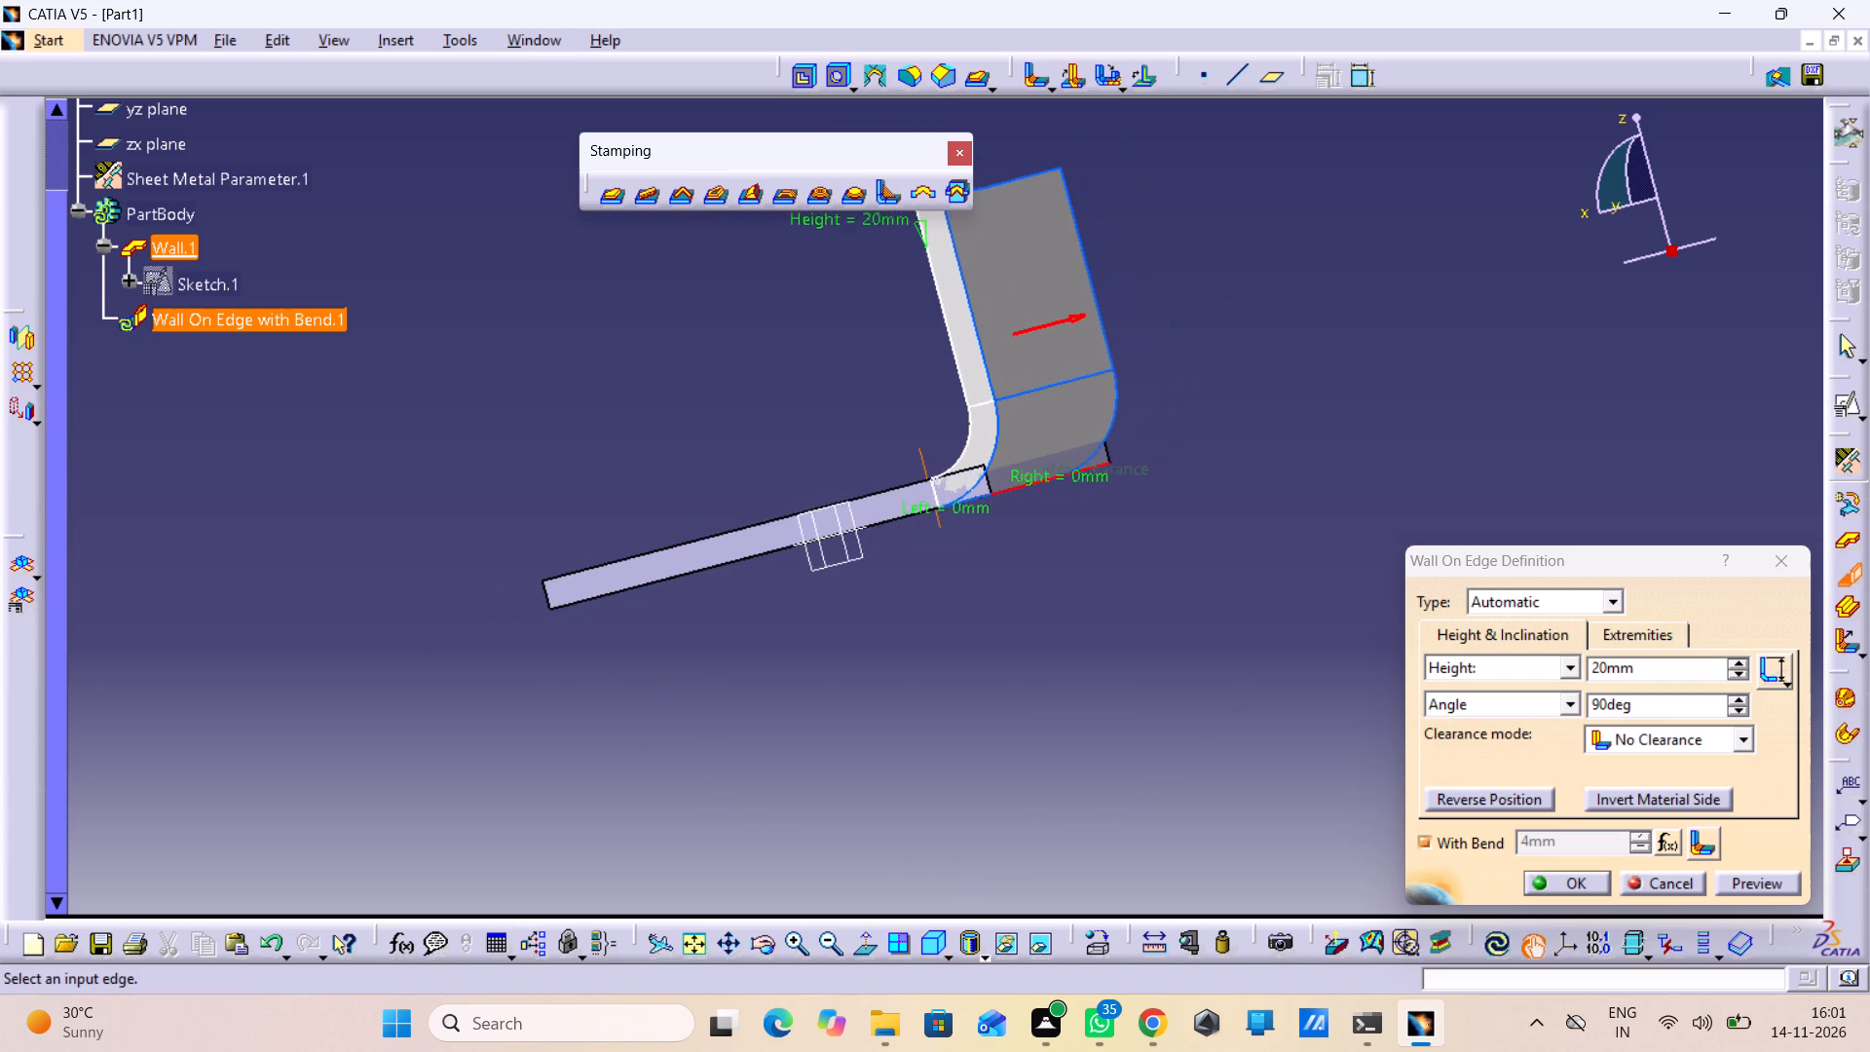
pyautogui.moveTo(707, 768); pyautogui.dragTo(708, 769, button='middle')
pyautogui.moveTo(1102, 652); pyautogui.dragTo(1151, 772, button='middle')
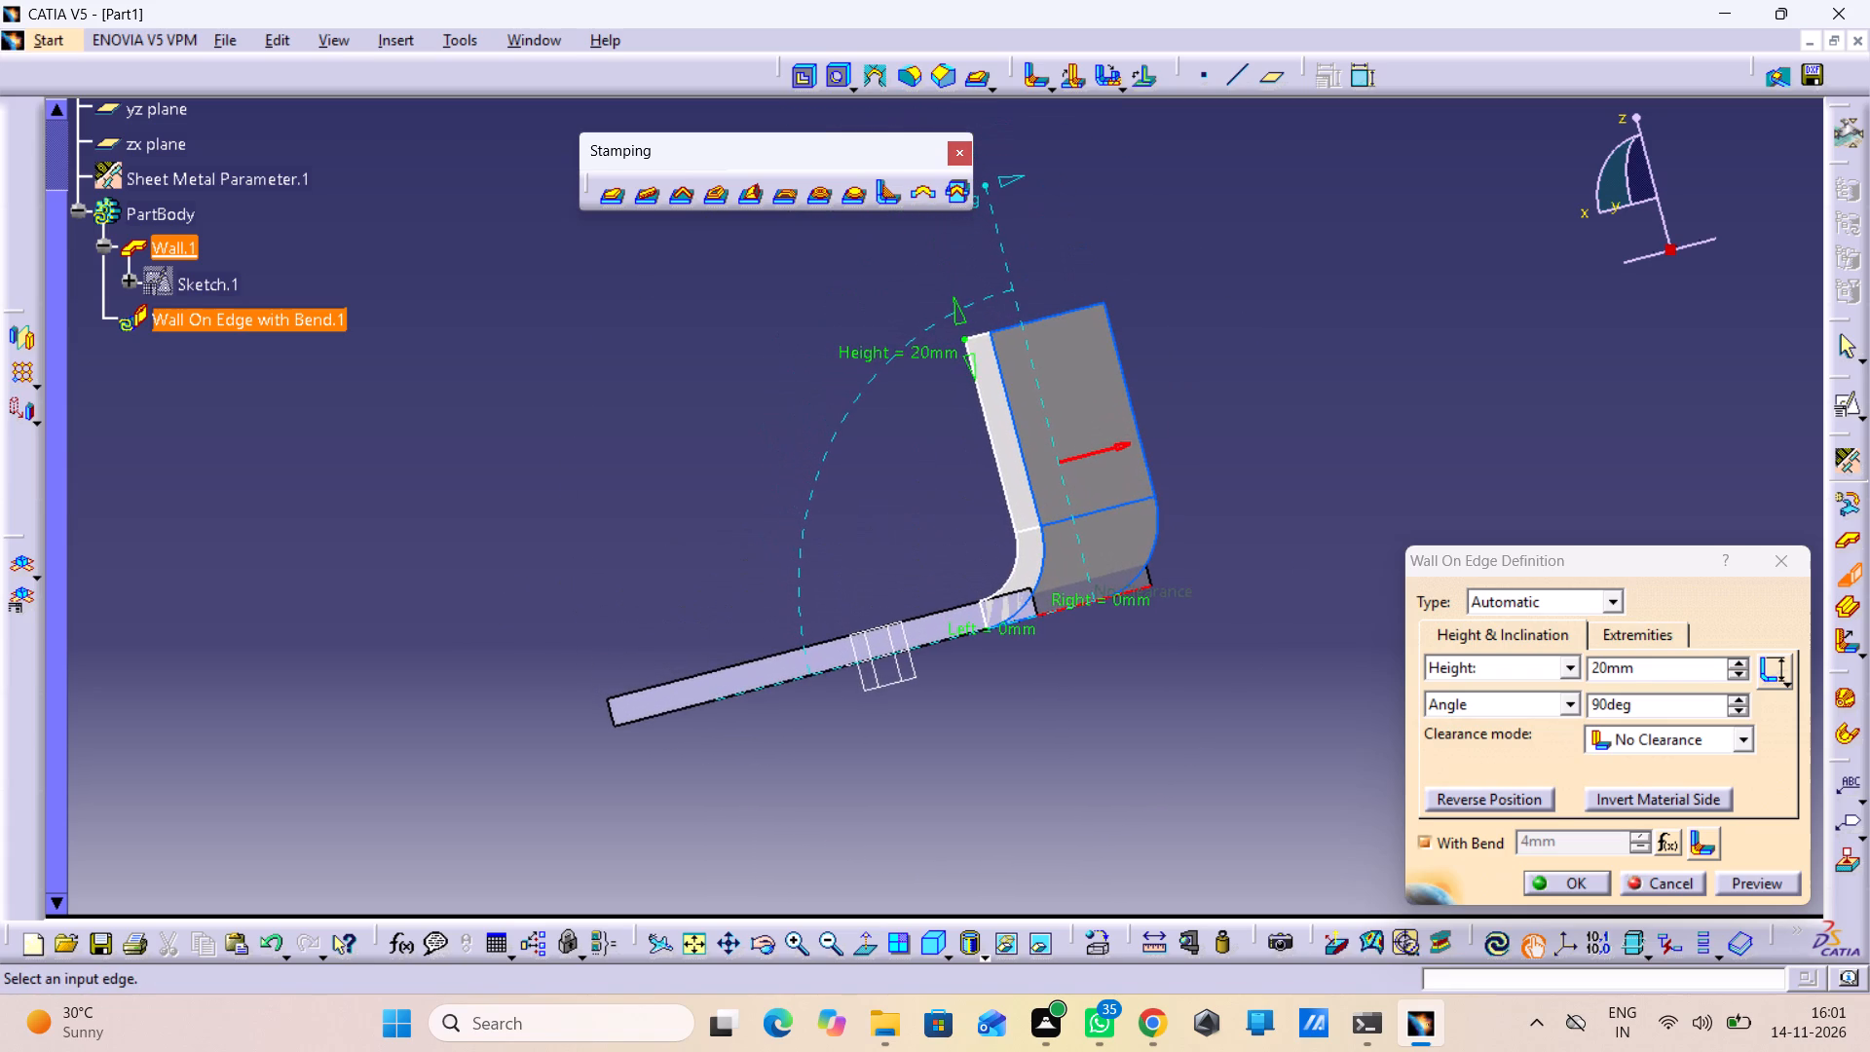
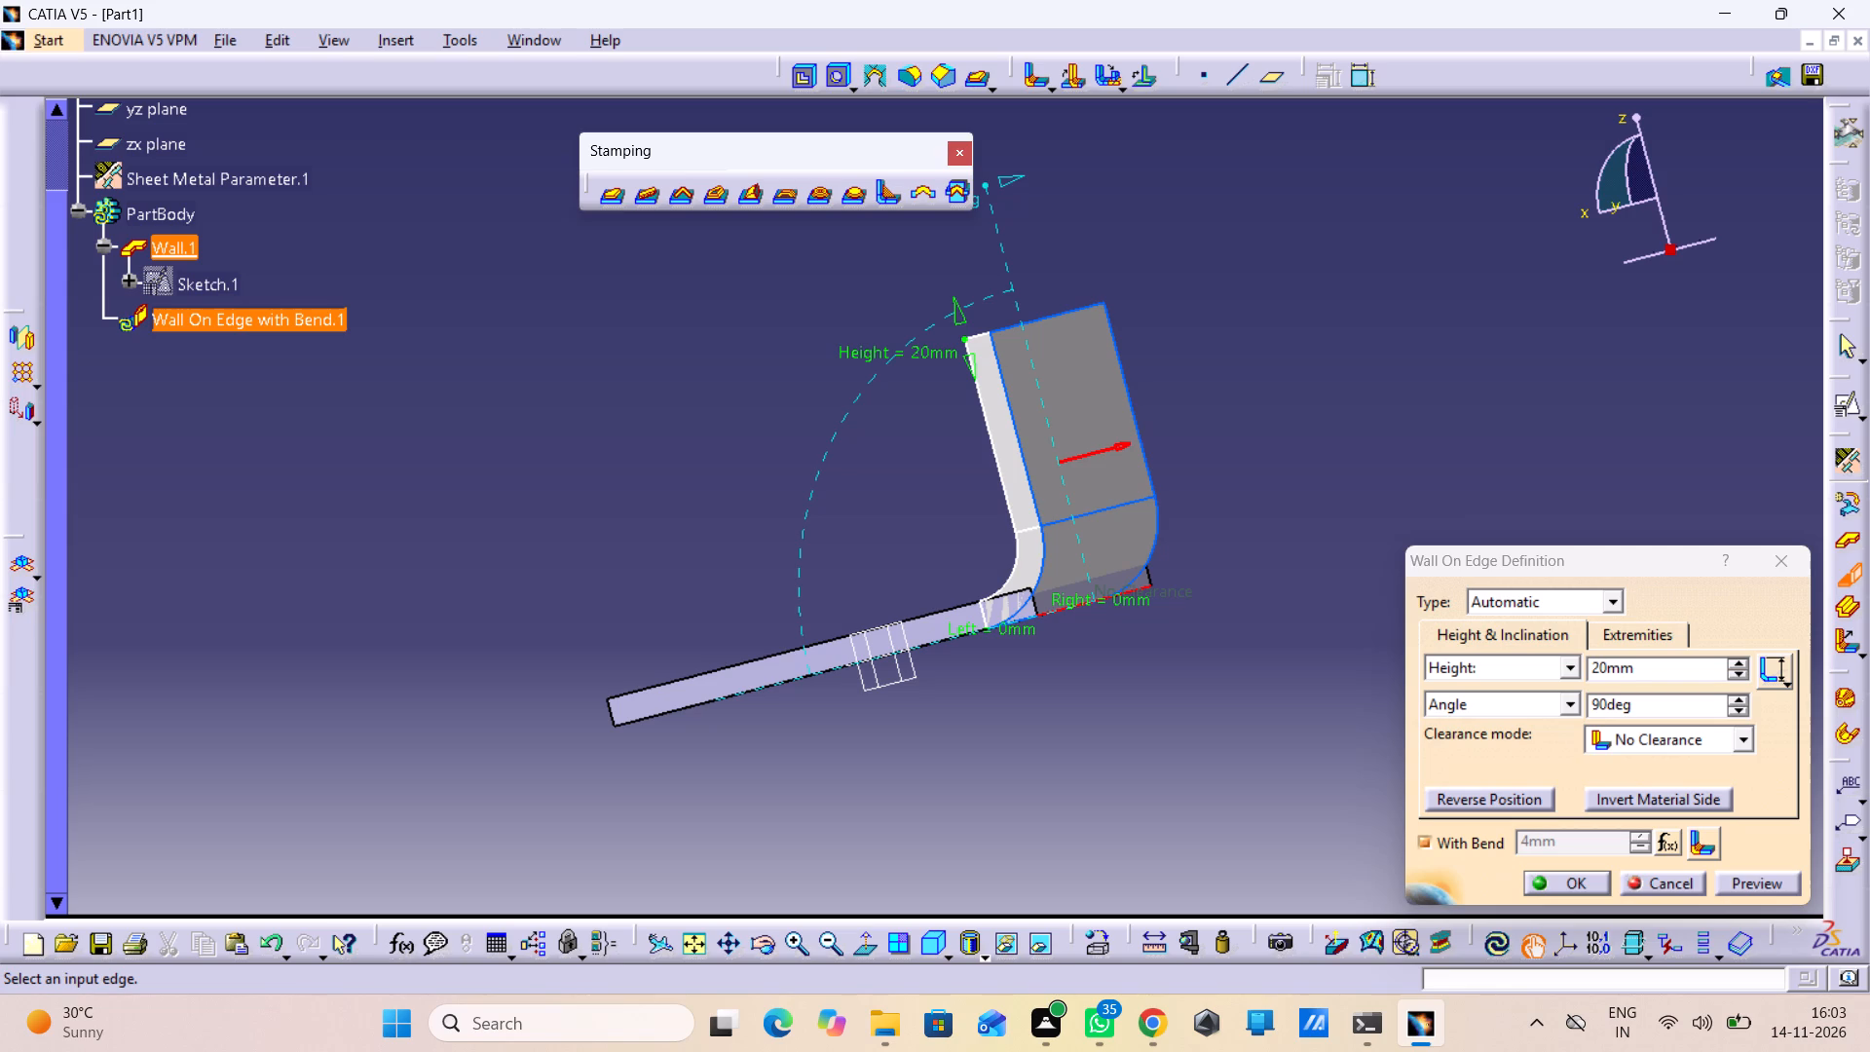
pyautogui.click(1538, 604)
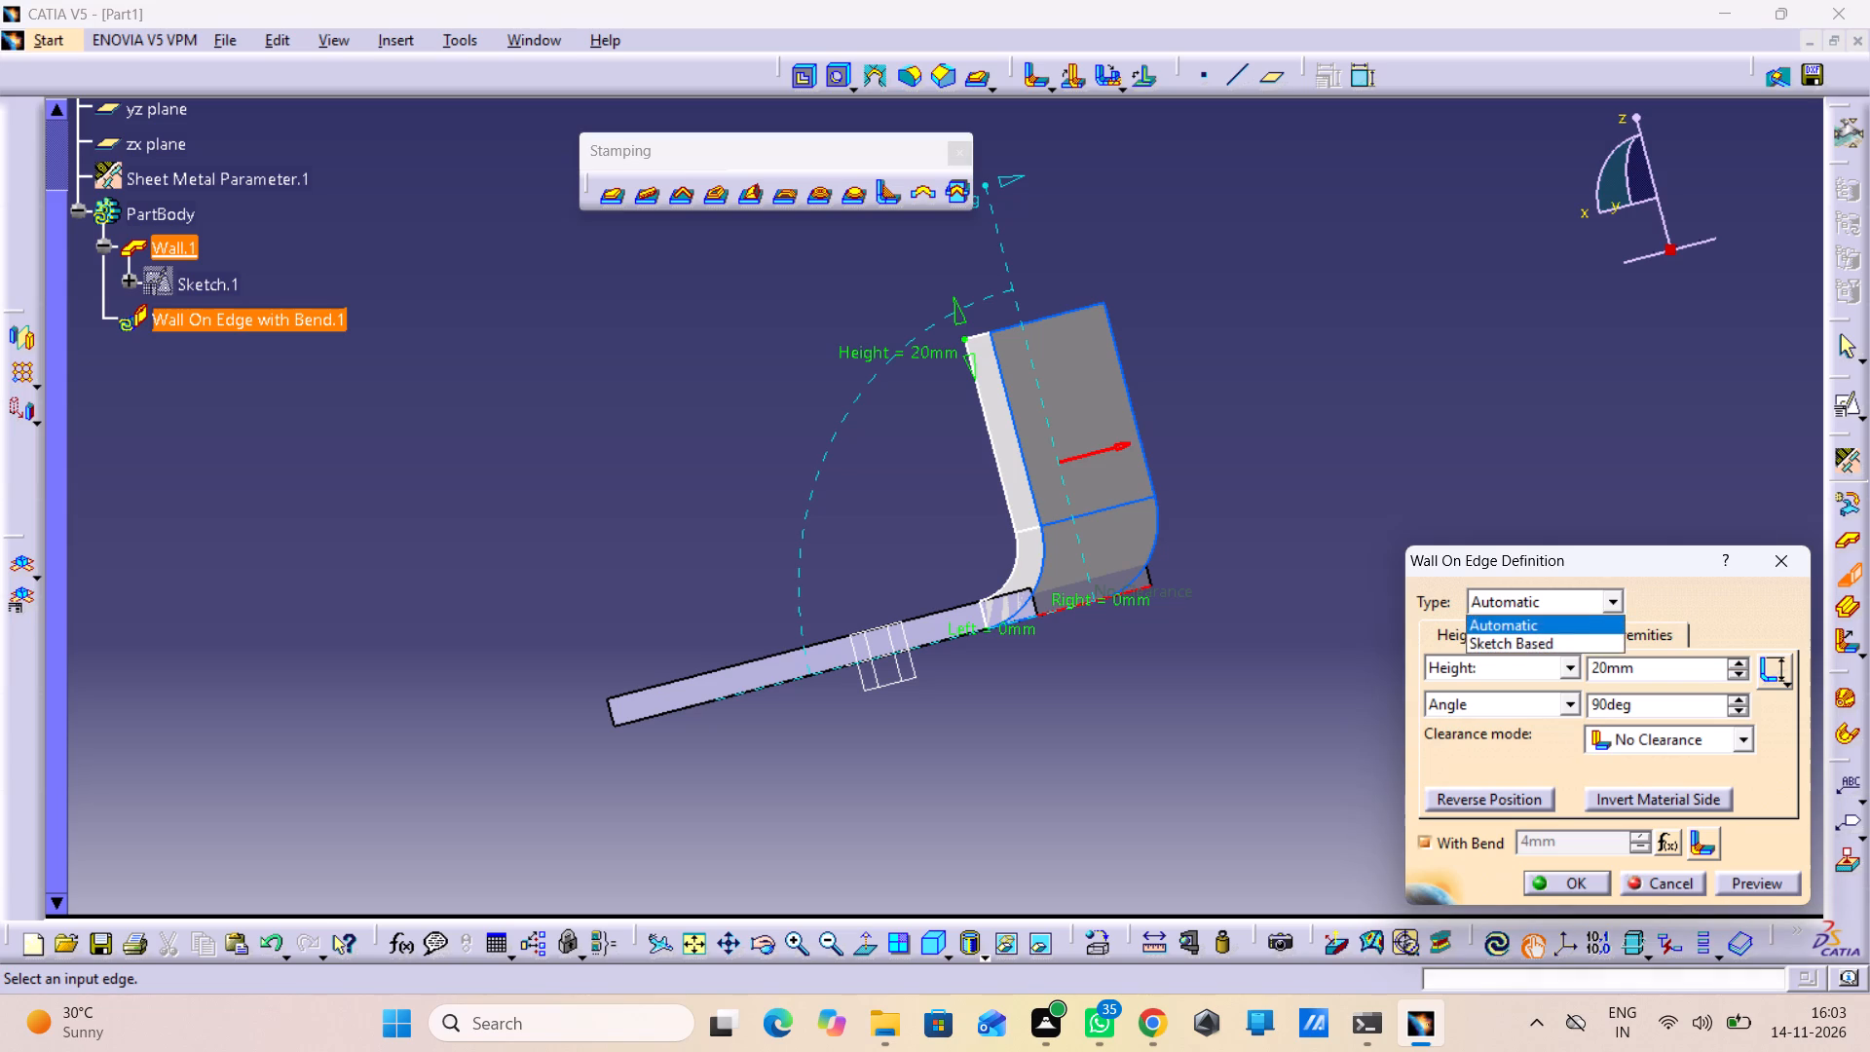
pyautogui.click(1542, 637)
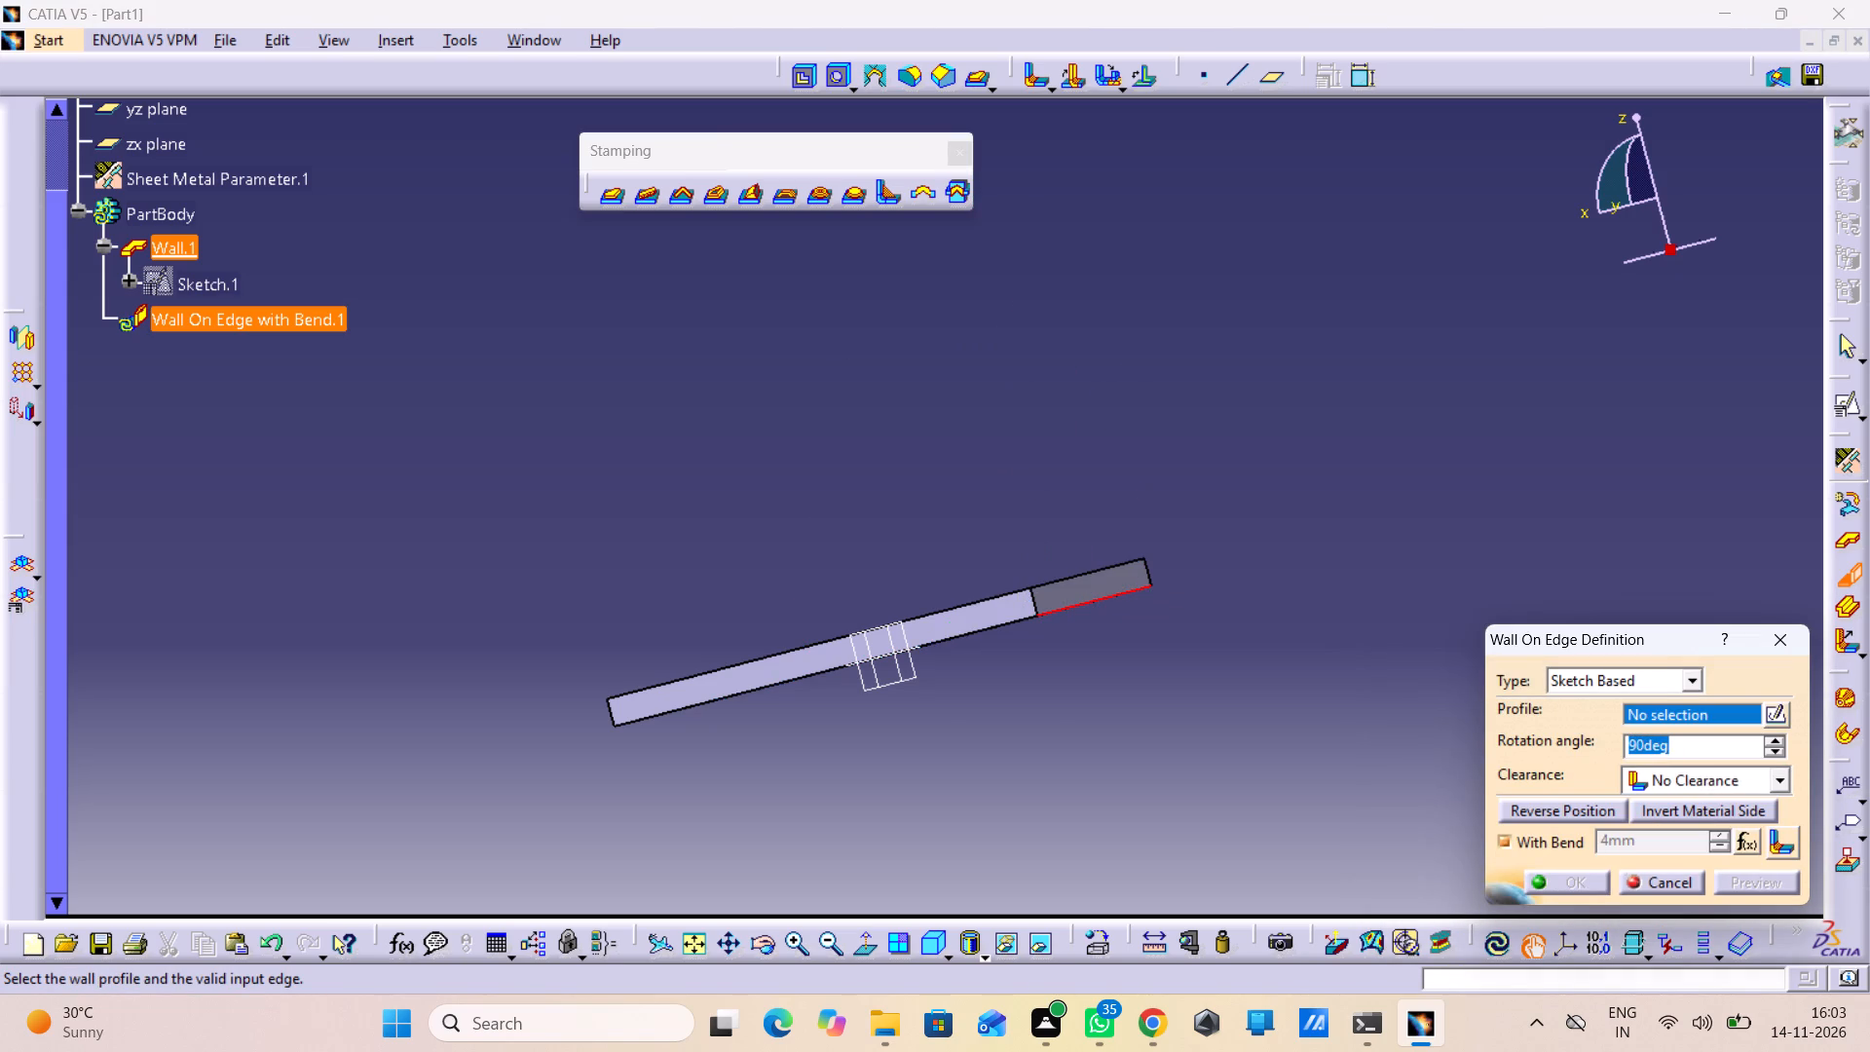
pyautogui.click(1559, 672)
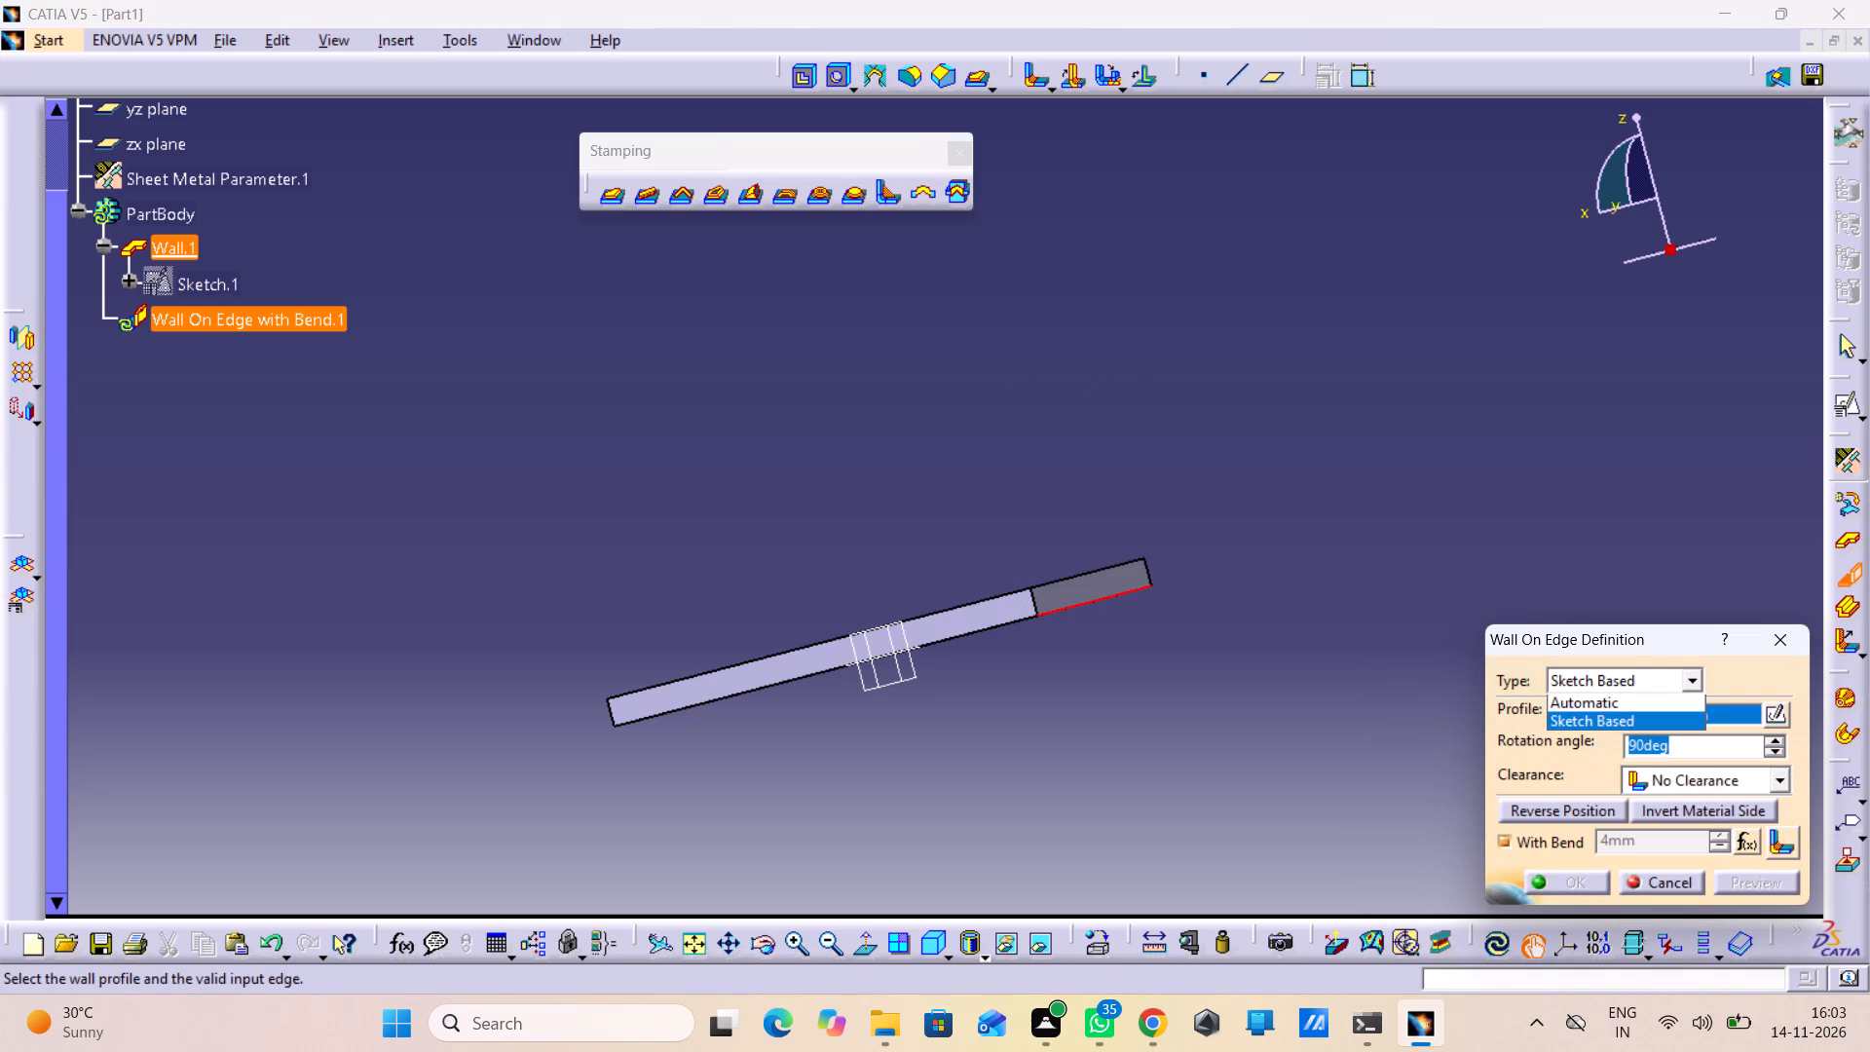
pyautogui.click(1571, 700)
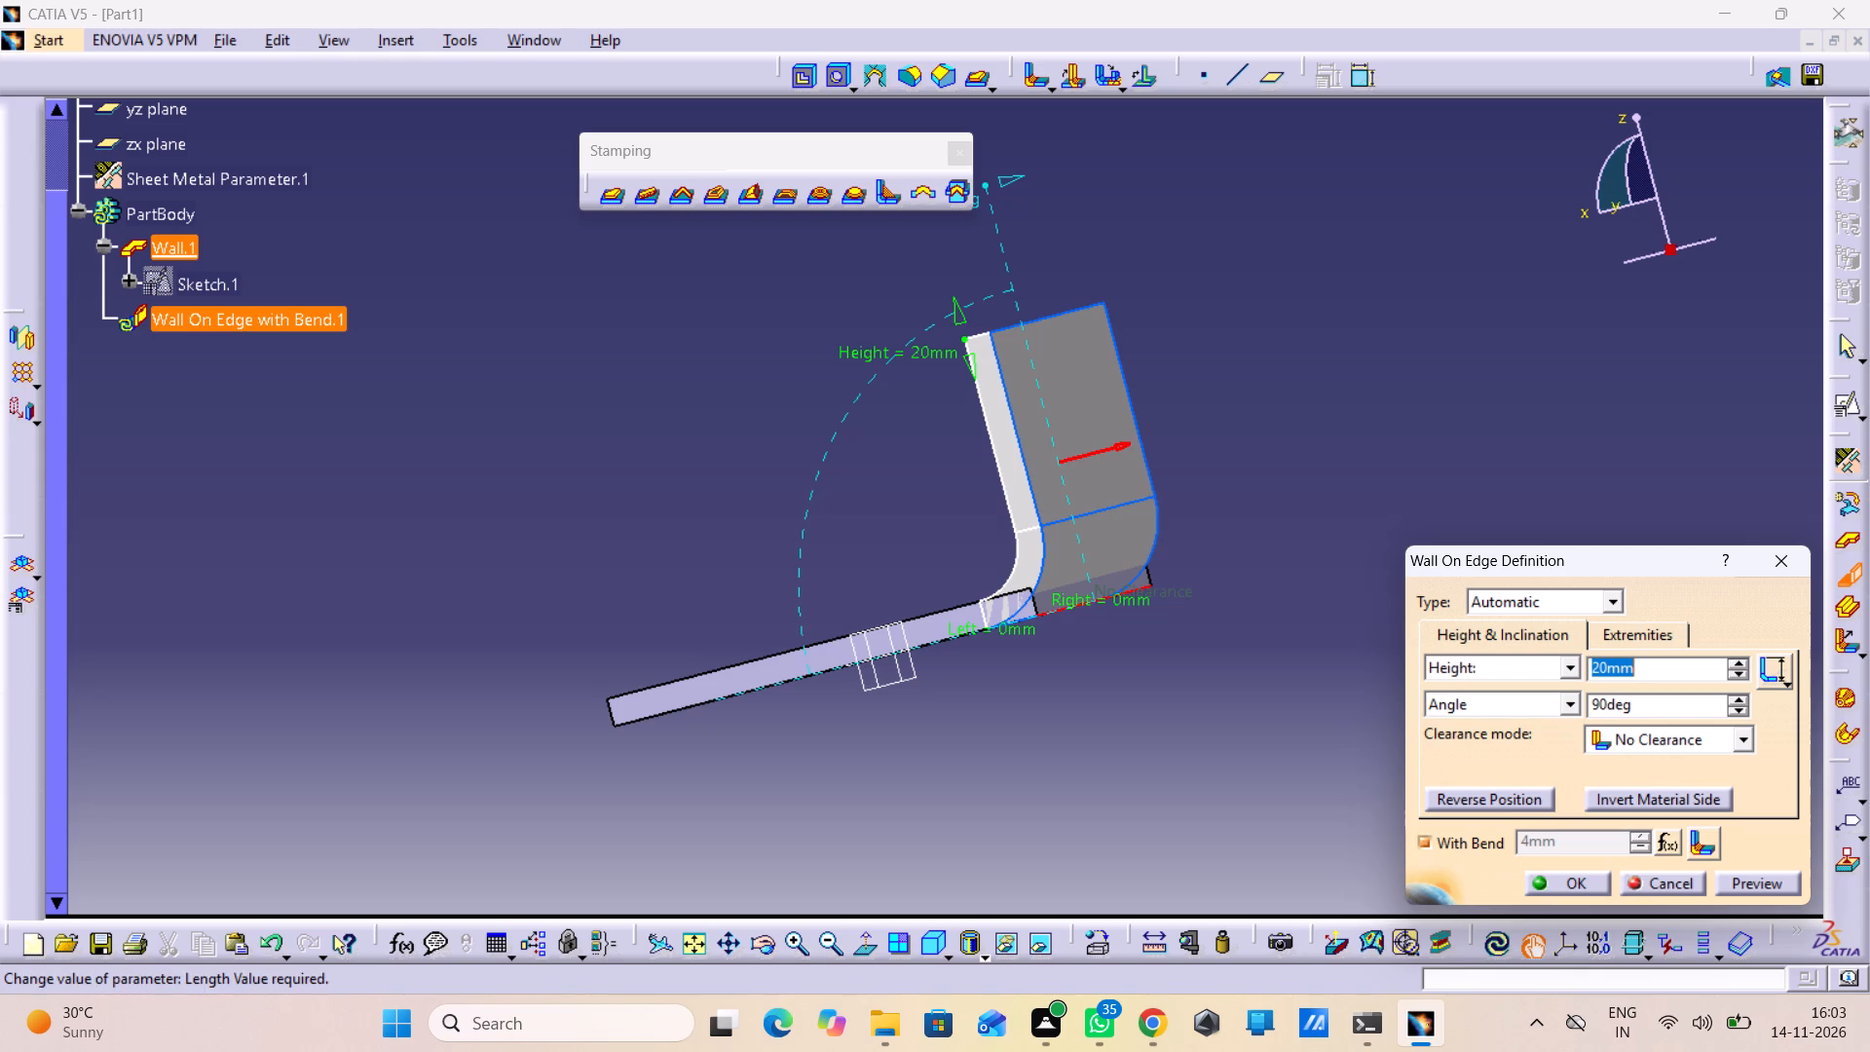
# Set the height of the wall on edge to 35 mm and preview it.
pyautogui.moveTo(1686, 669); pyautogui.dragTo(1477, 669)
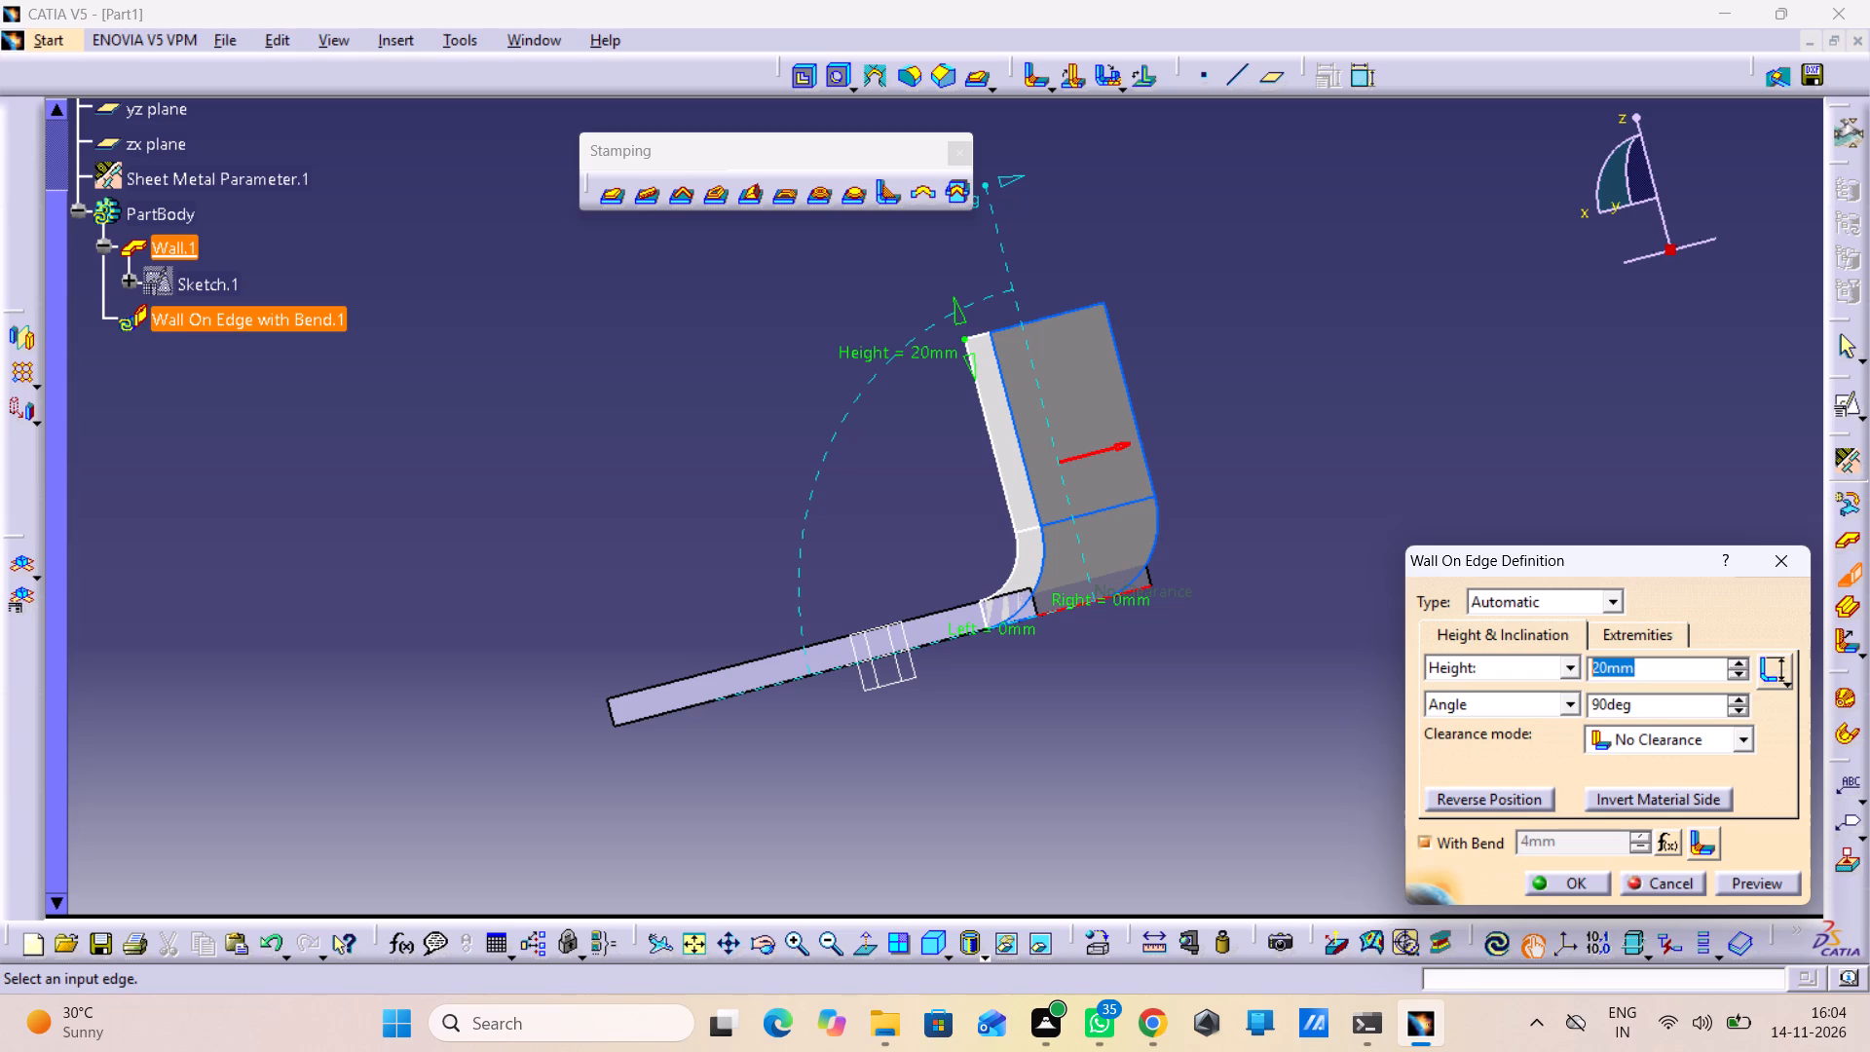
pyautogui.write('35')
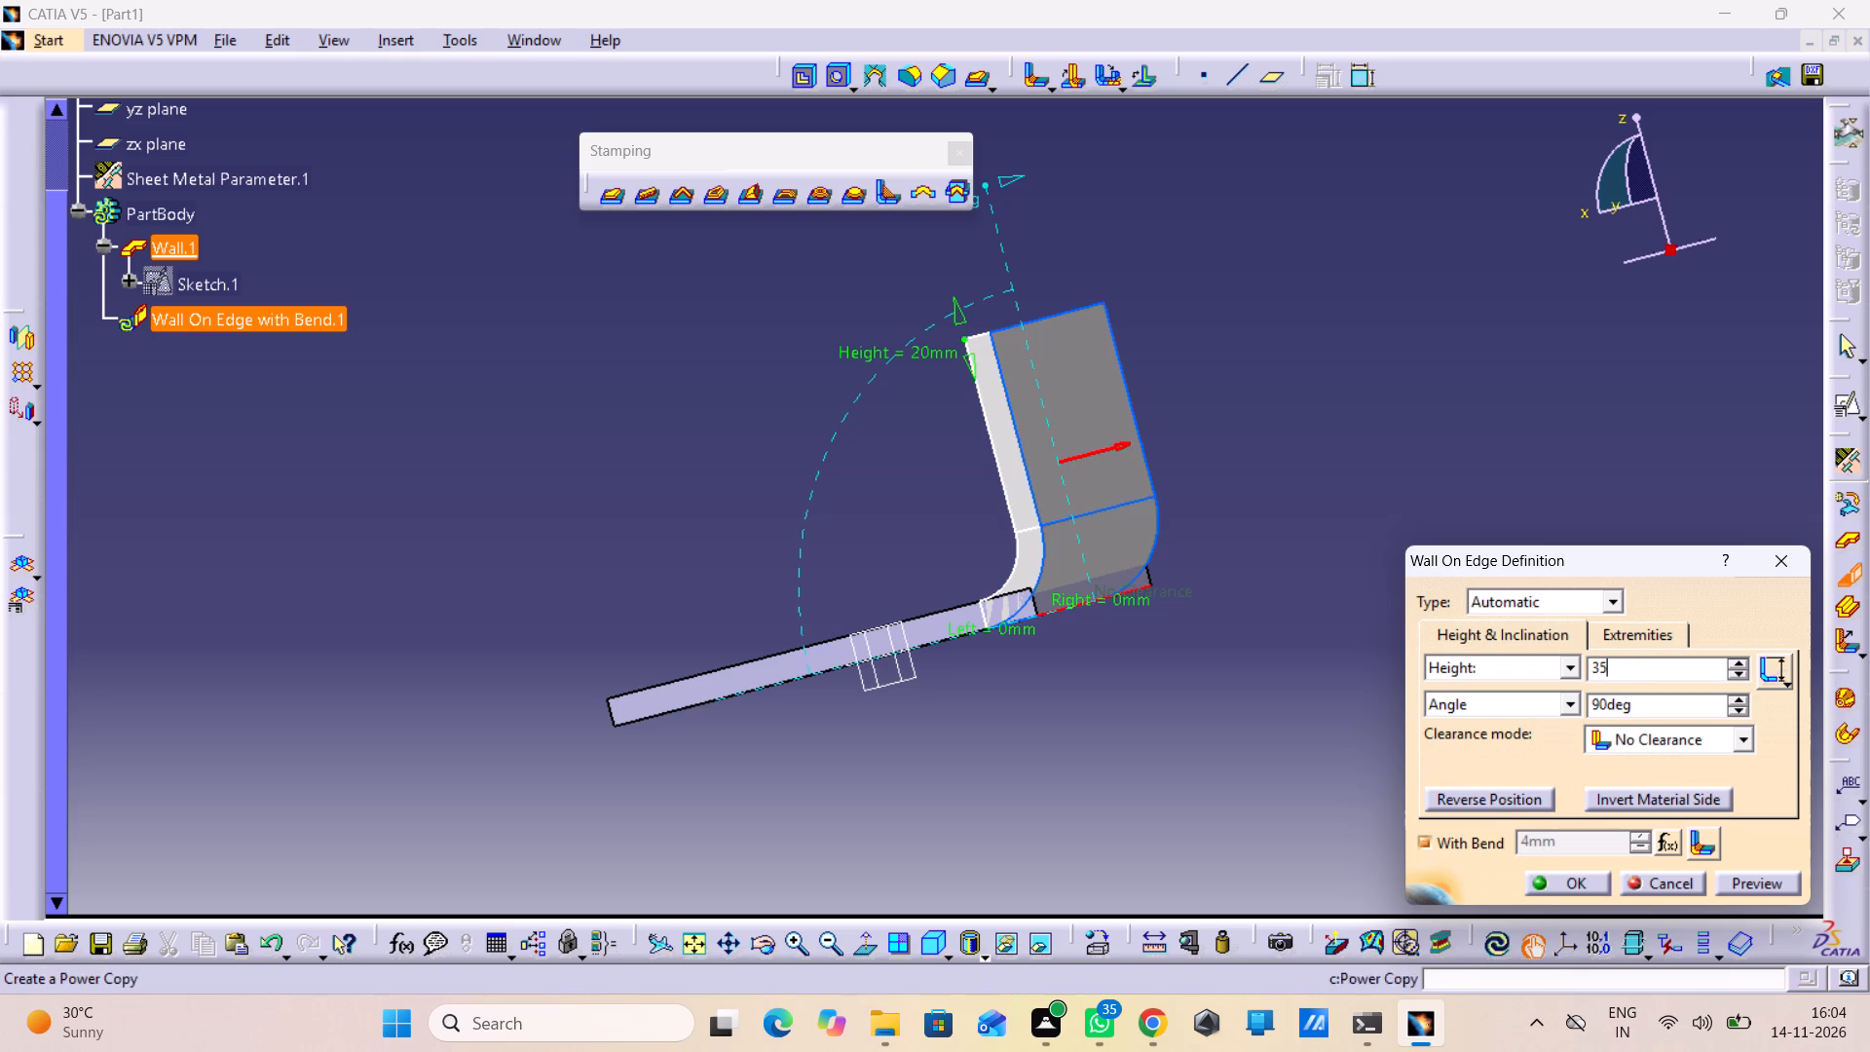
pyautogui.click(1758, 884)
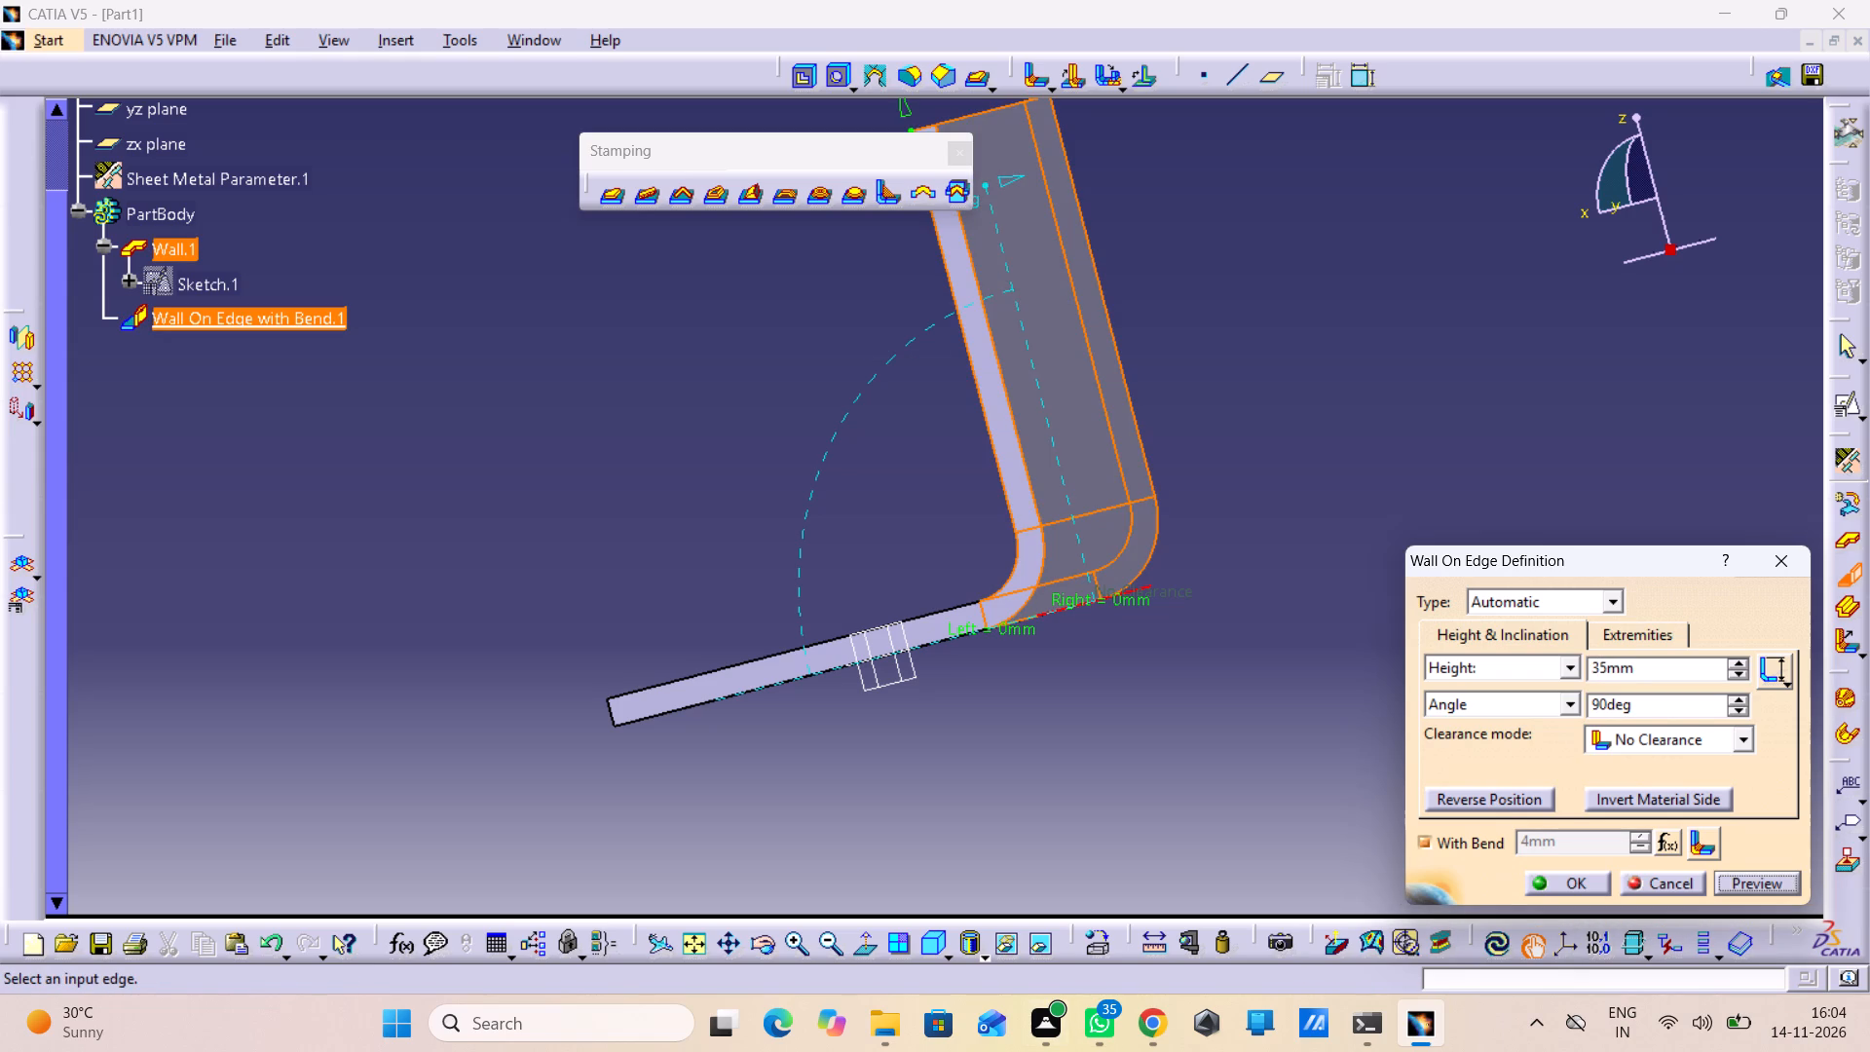
# Measure the distance between the base wall's upper long edge and the bent wall's top edge, viewing it from several angles.
pyautogui.click(1147, 946)
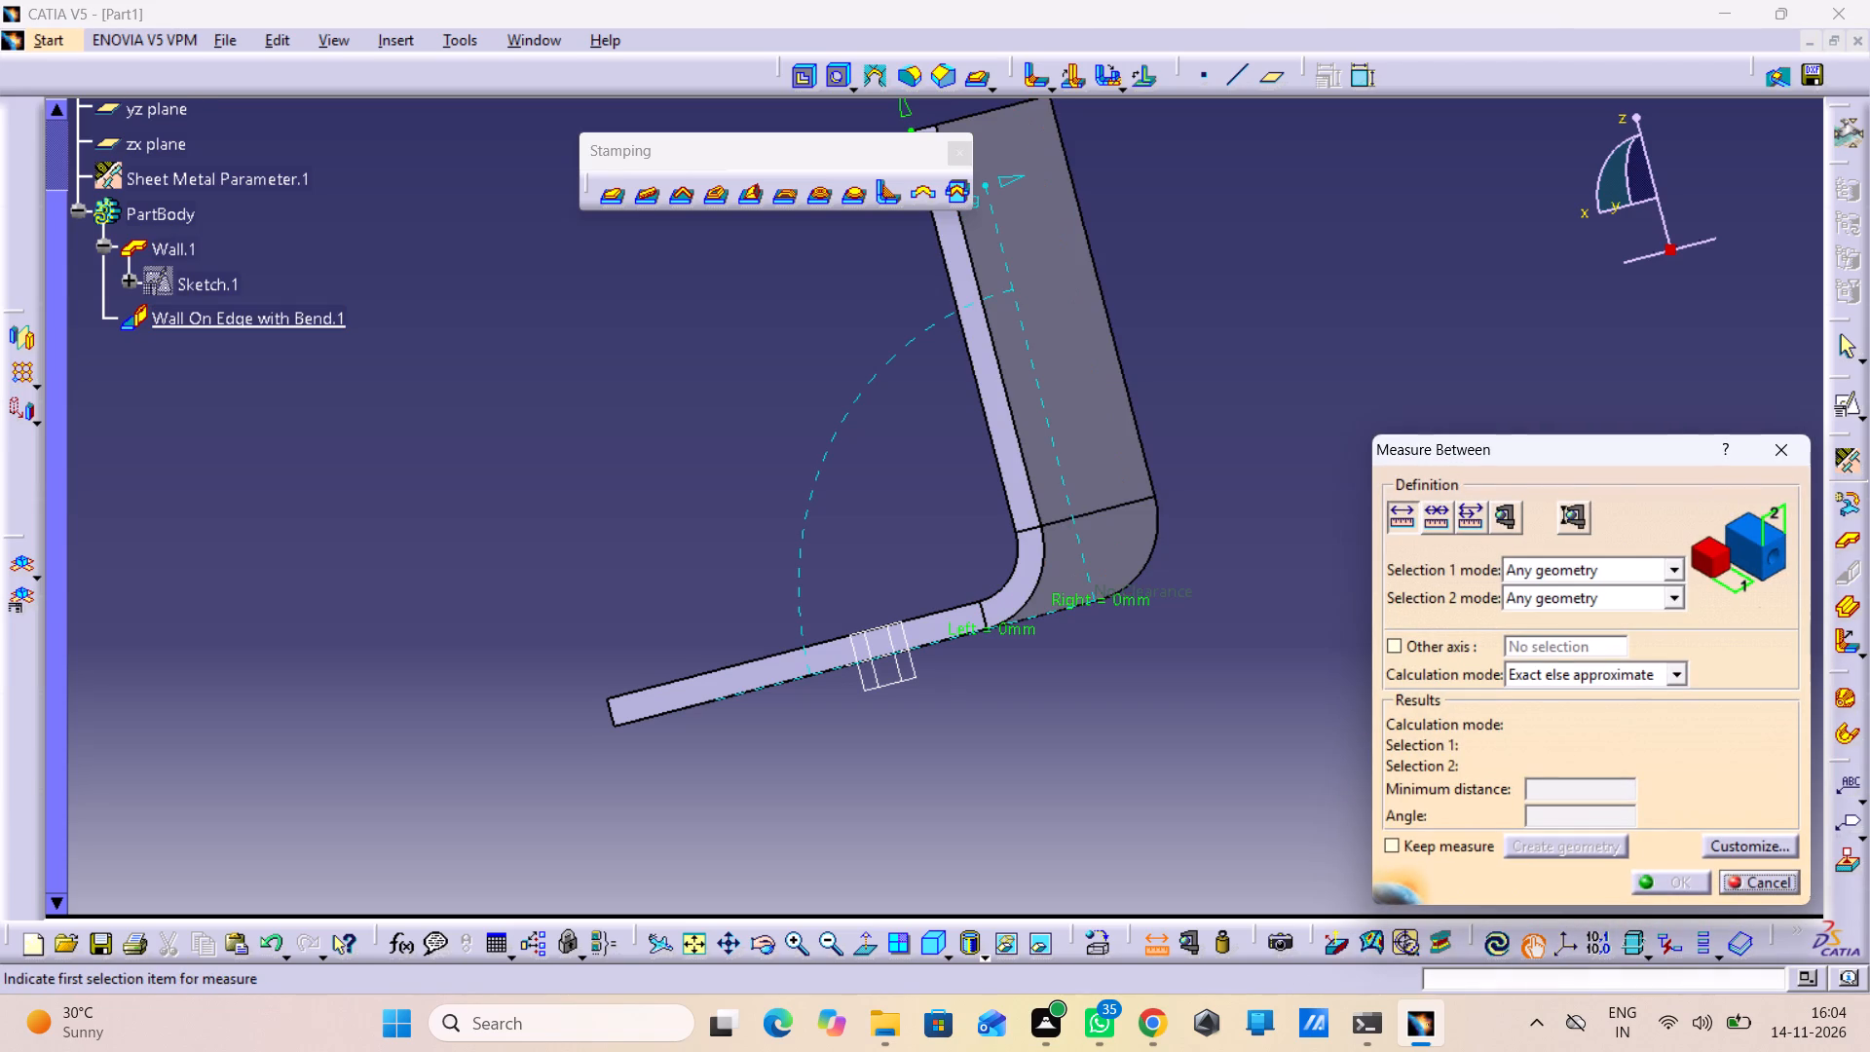
pyautogui.click(931, 615)
pyautogui.moveTo(954, 497); pyautogui.dragTo(962, 538, button='middle')
pyautogui.rightClick(954, 497)
pyautogui.moveTo(962, 538); pyautogui.dragTo(1009, 714, button='middle')
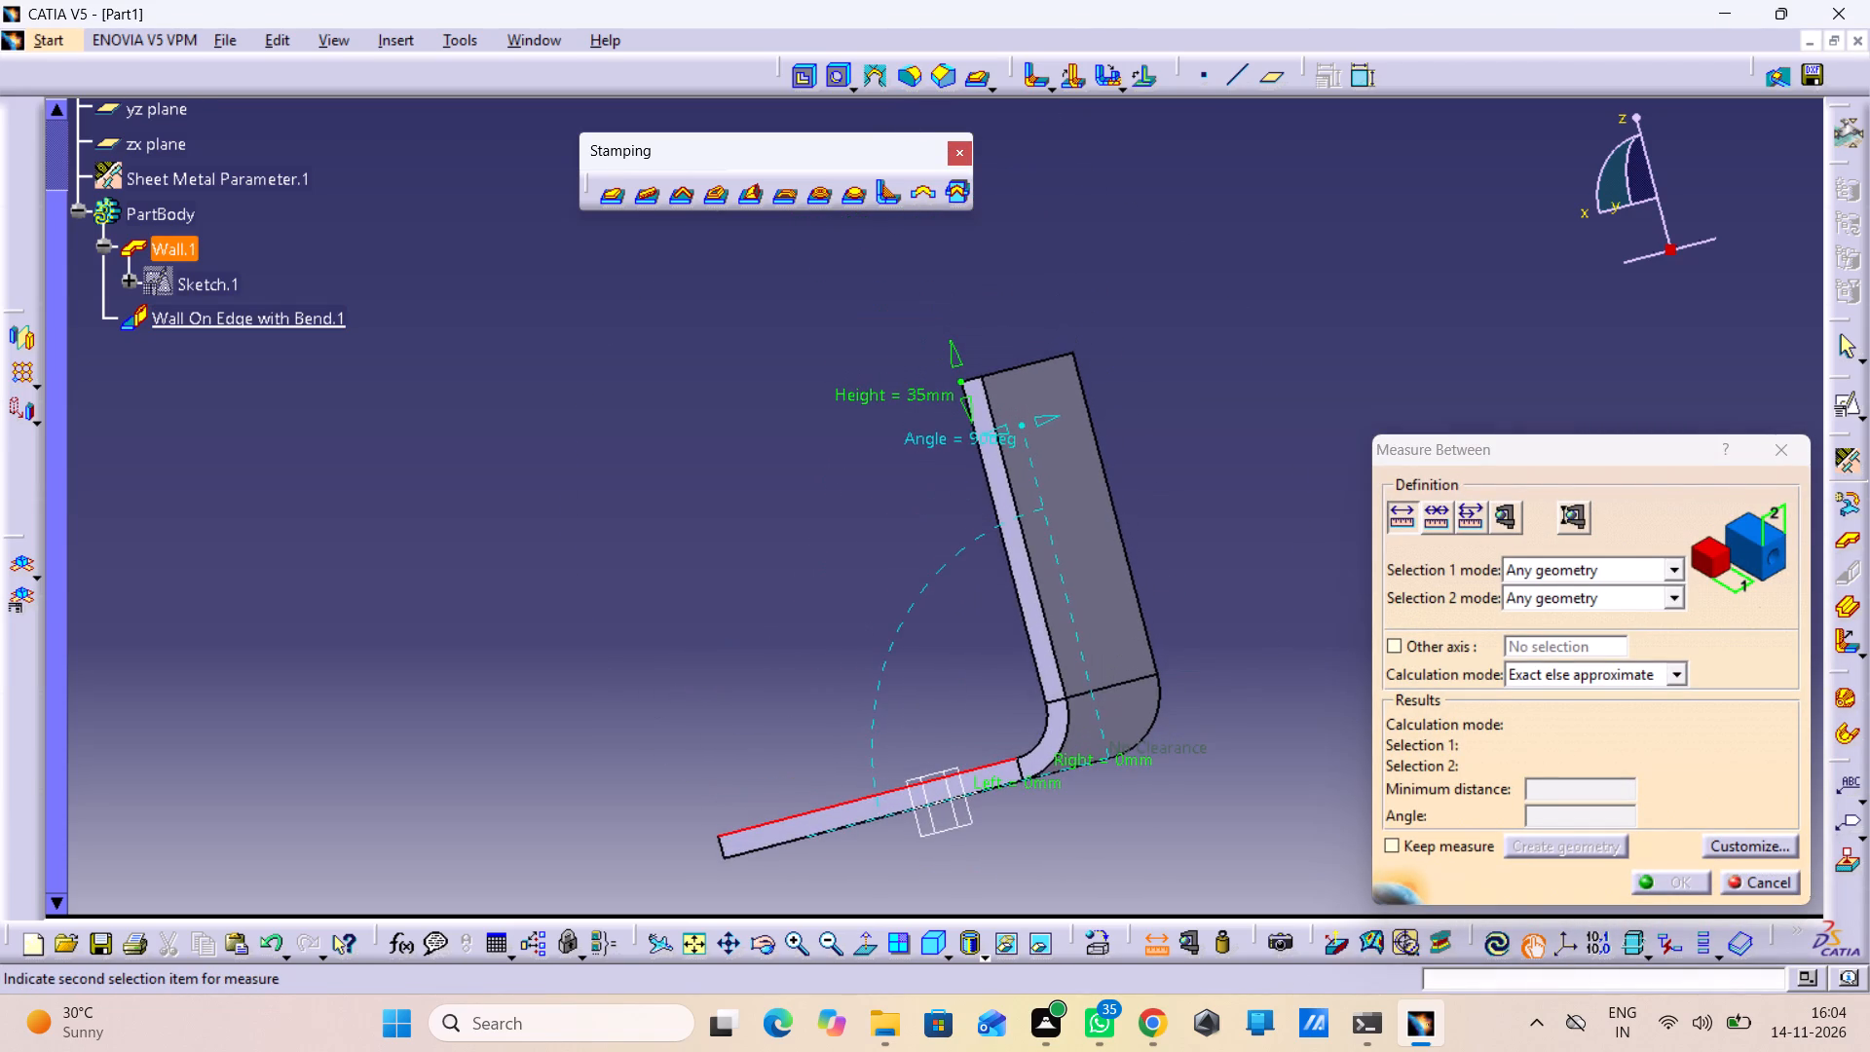
pyautogui.click(972, 384)
pyautogui.moveTo(1016, 446); pyautogui.dragTo(916, 488, button='middle')
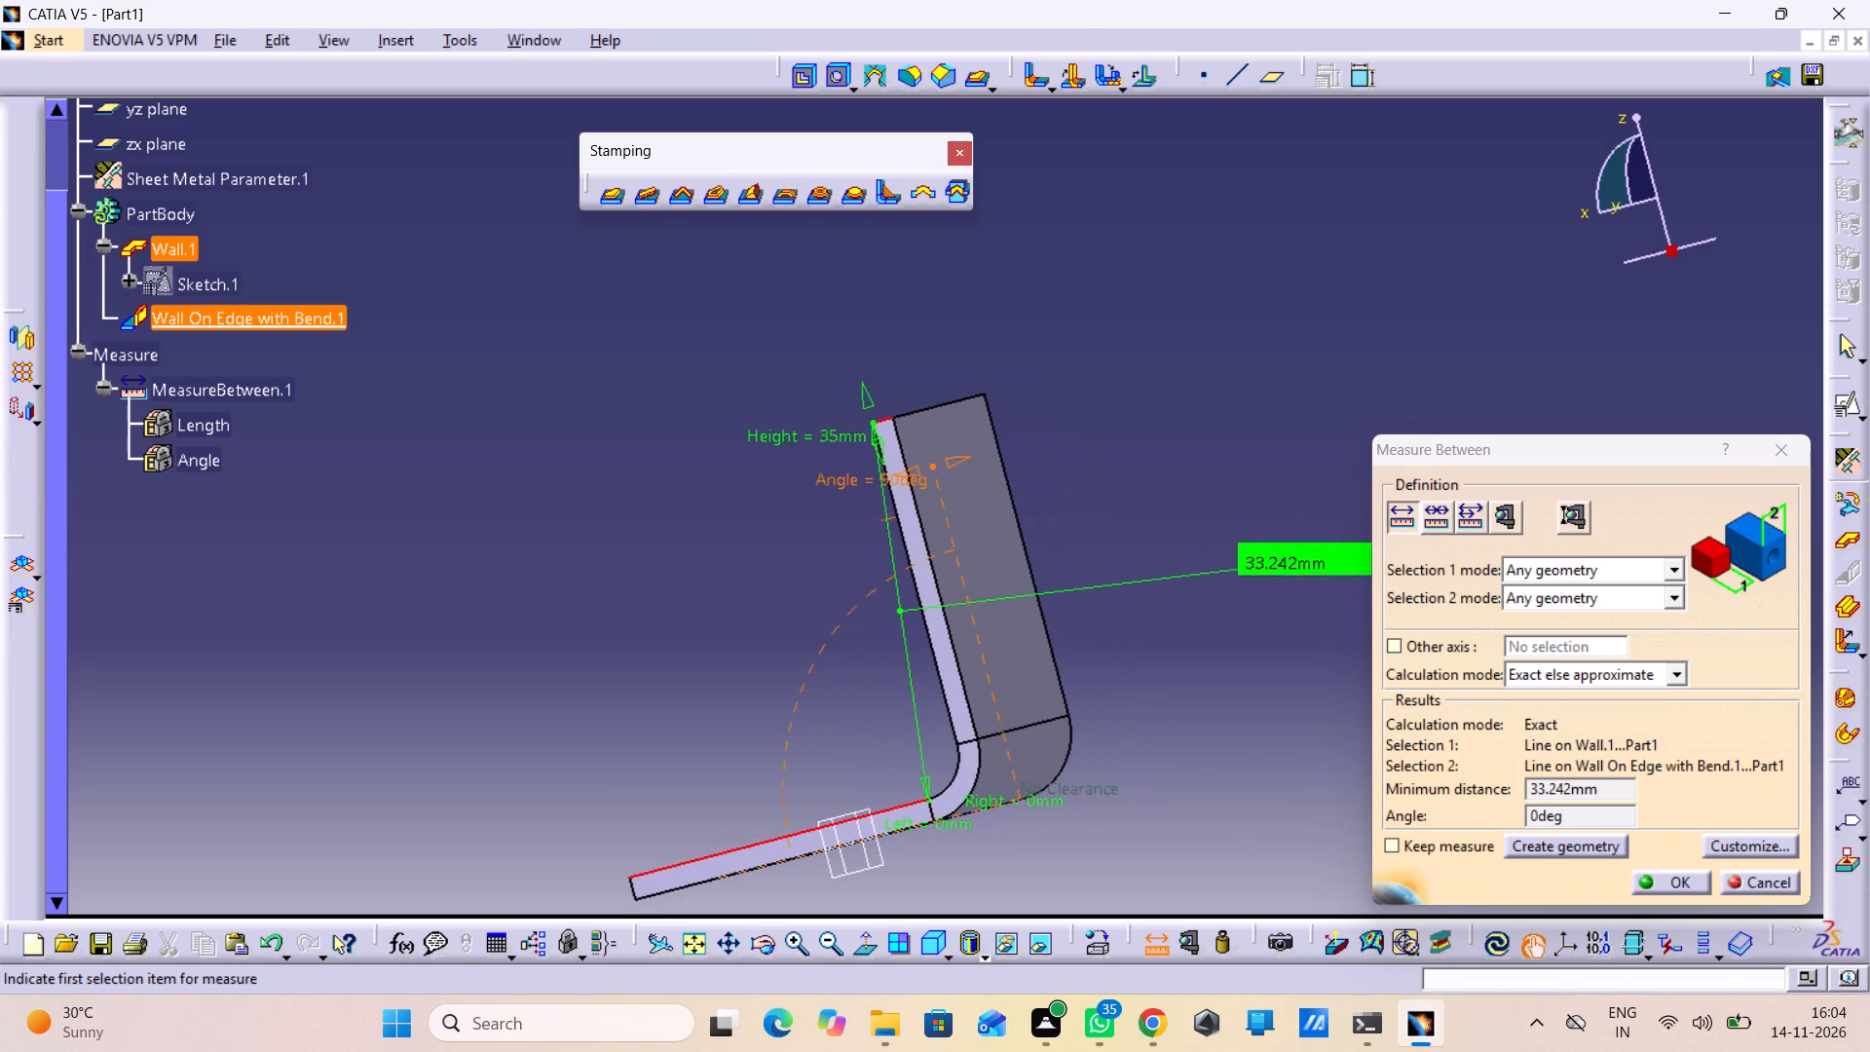
pyautogui.moveTo(916, 488); pyautogui.dragTo(879, 461, button='middle')
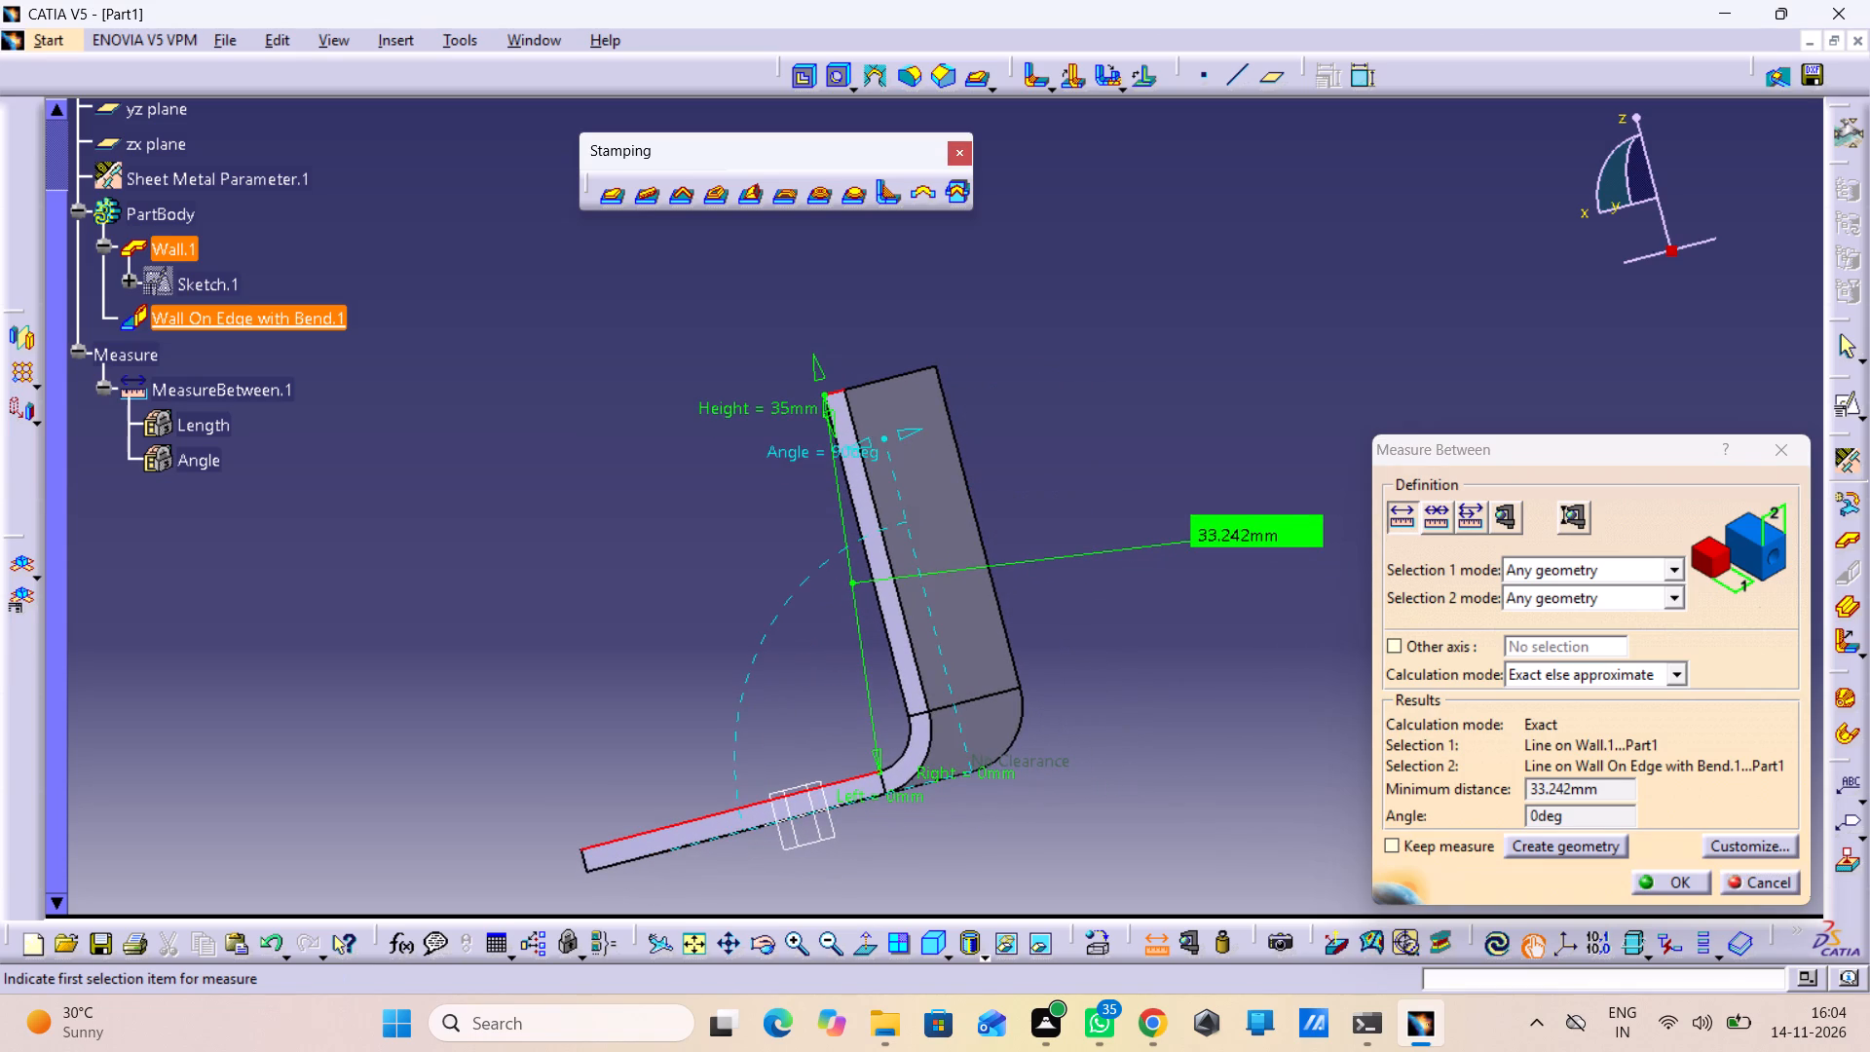
pyautogui.moveTo(1076, 452); pyautogui.dragTo(1121, 480, button='middle')
pyautogui.moveTo(1086, 452); pyautogui.dragTo(1121, 480, button='right')
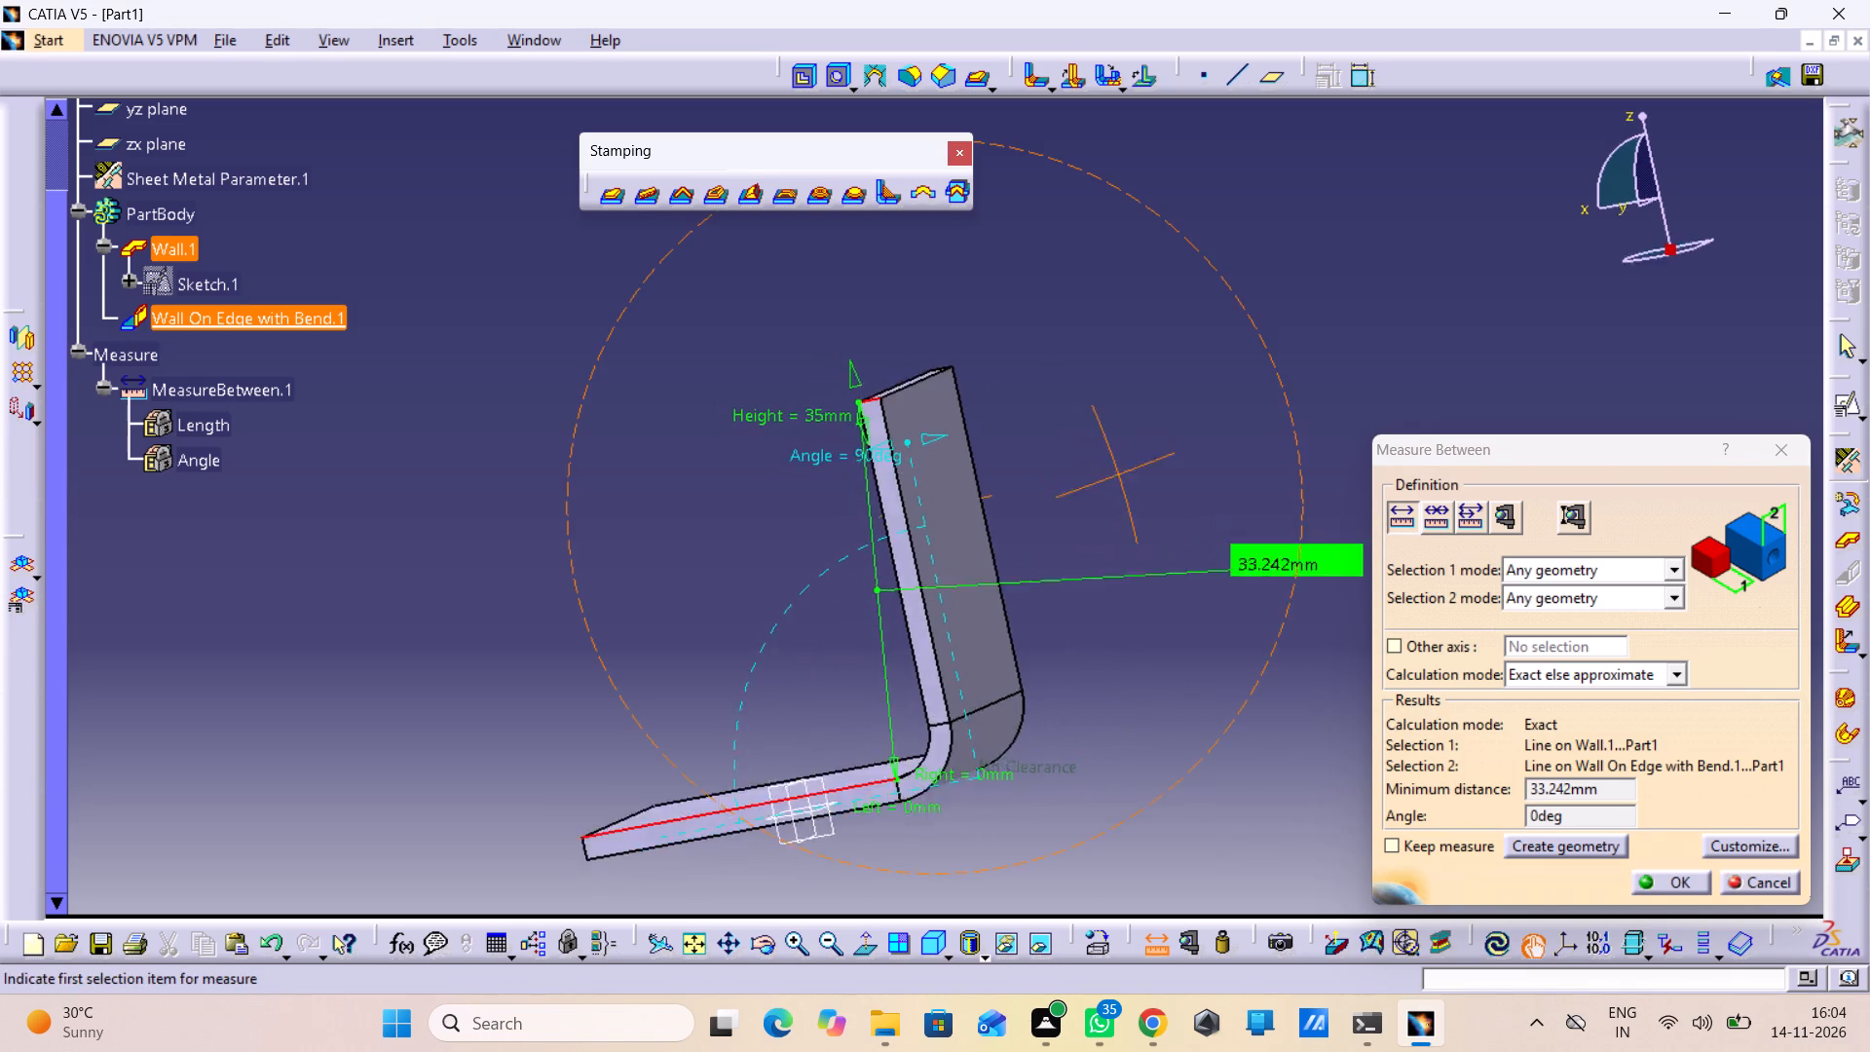
pyautogui.moveTo(1121, 480); pyautogui.dragTo(1135, 565, button='right')
pyautogui.moveTo(1121, 480); pyautogui.dragTo(1135, 565, button='middle')
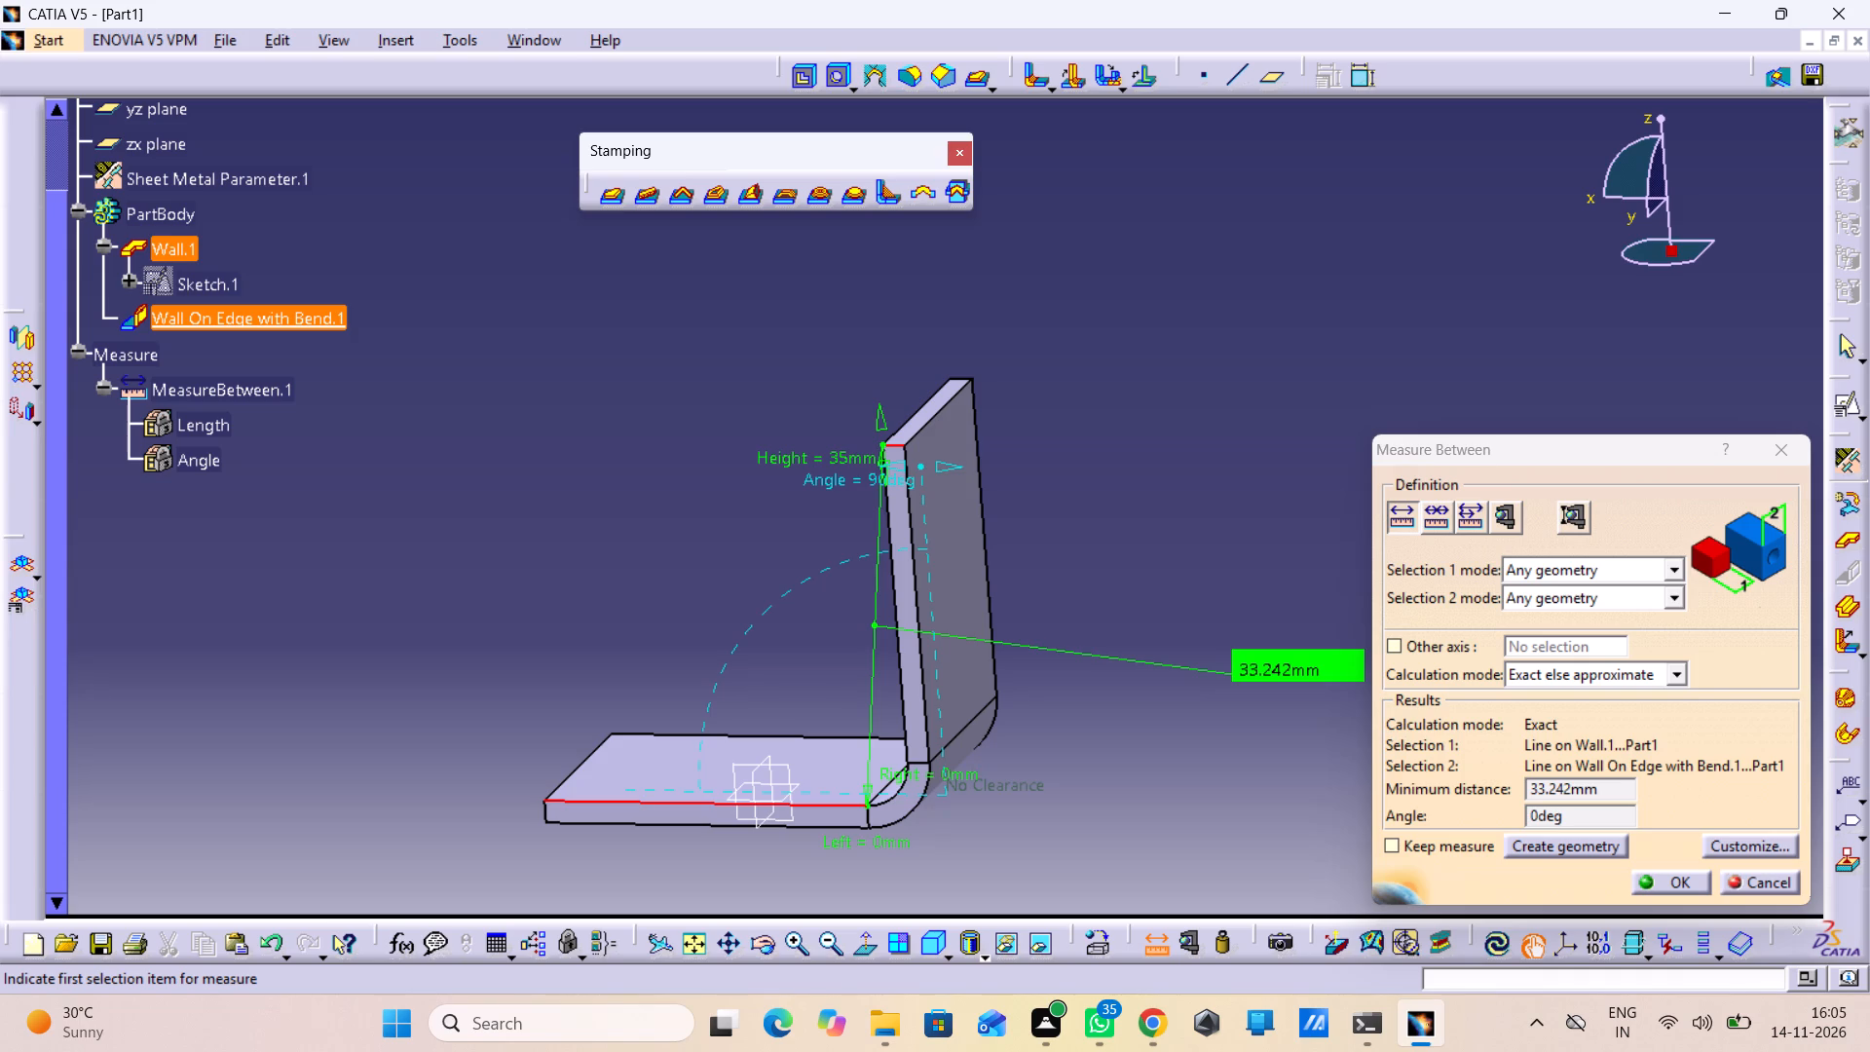
pyautogui.click(1726, 875)
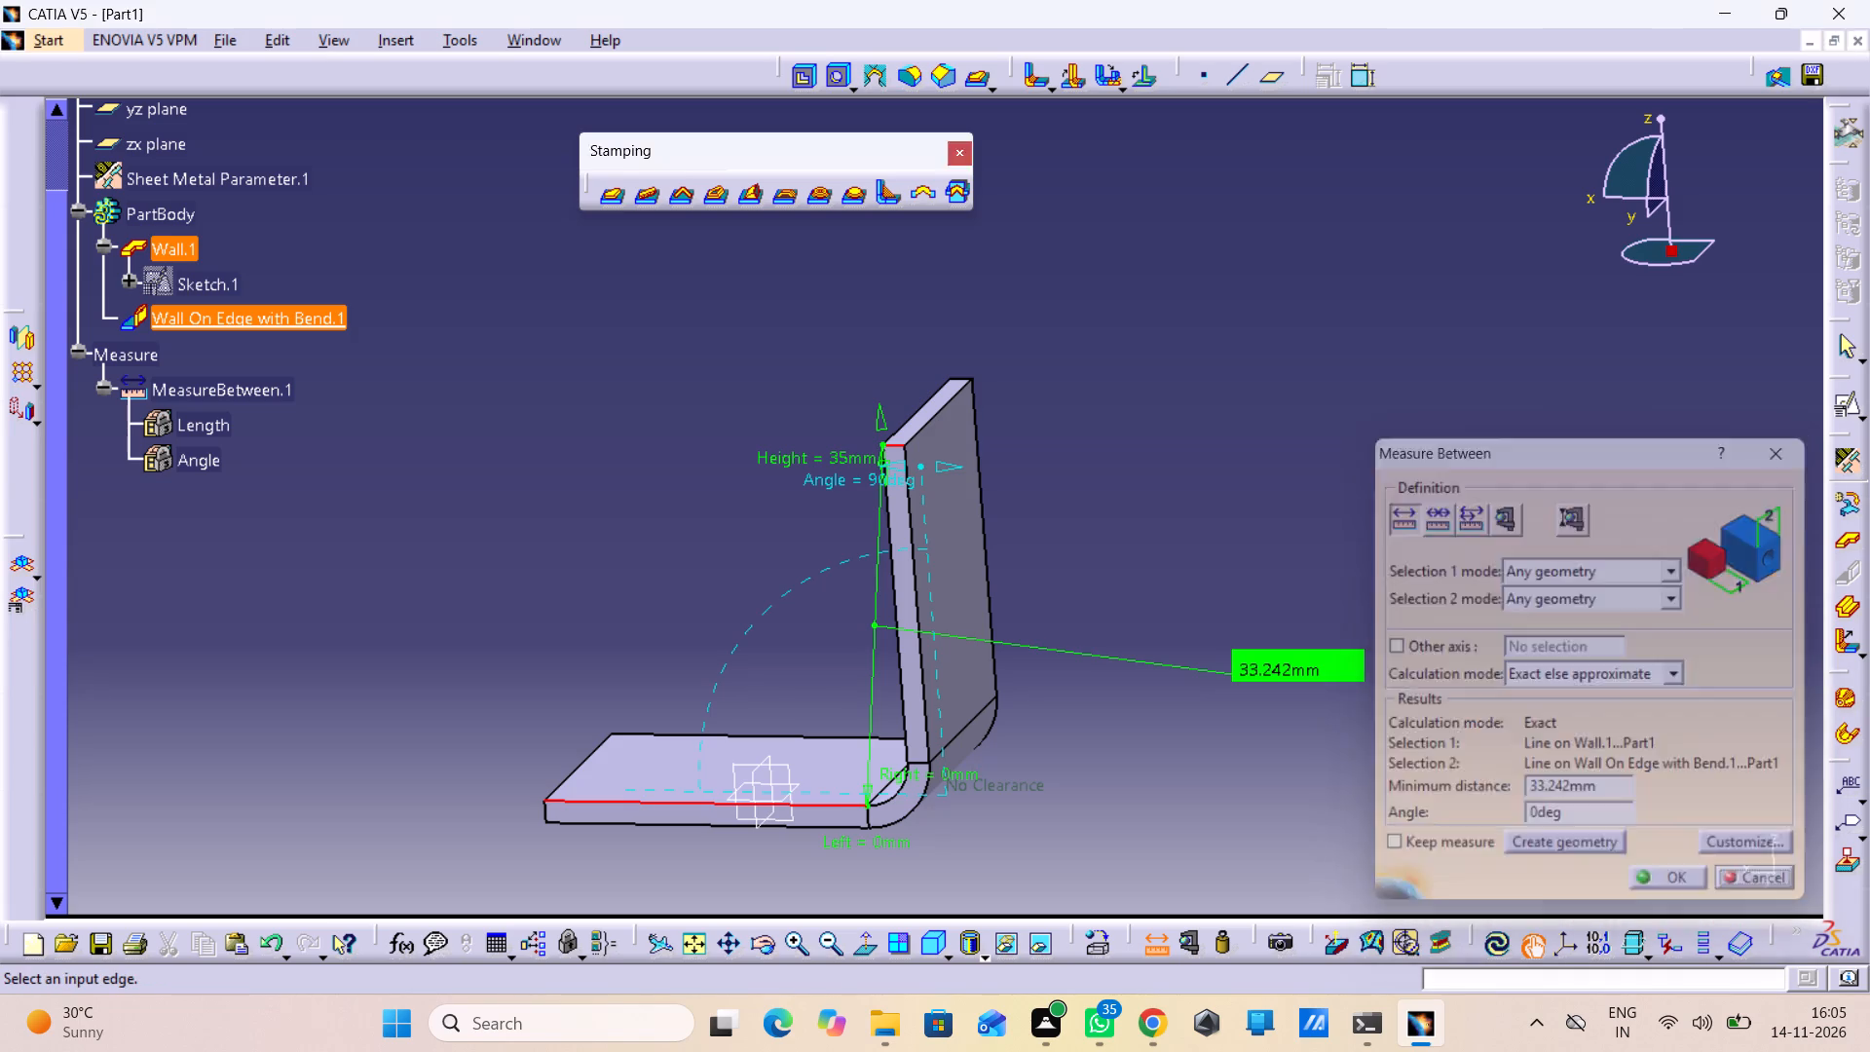
# Set the wall's clearance mode to Bidirectional with the bend-value formula, reverse its position to hang below the base wall, and preview it.
pyautogui.click(1692, 749)
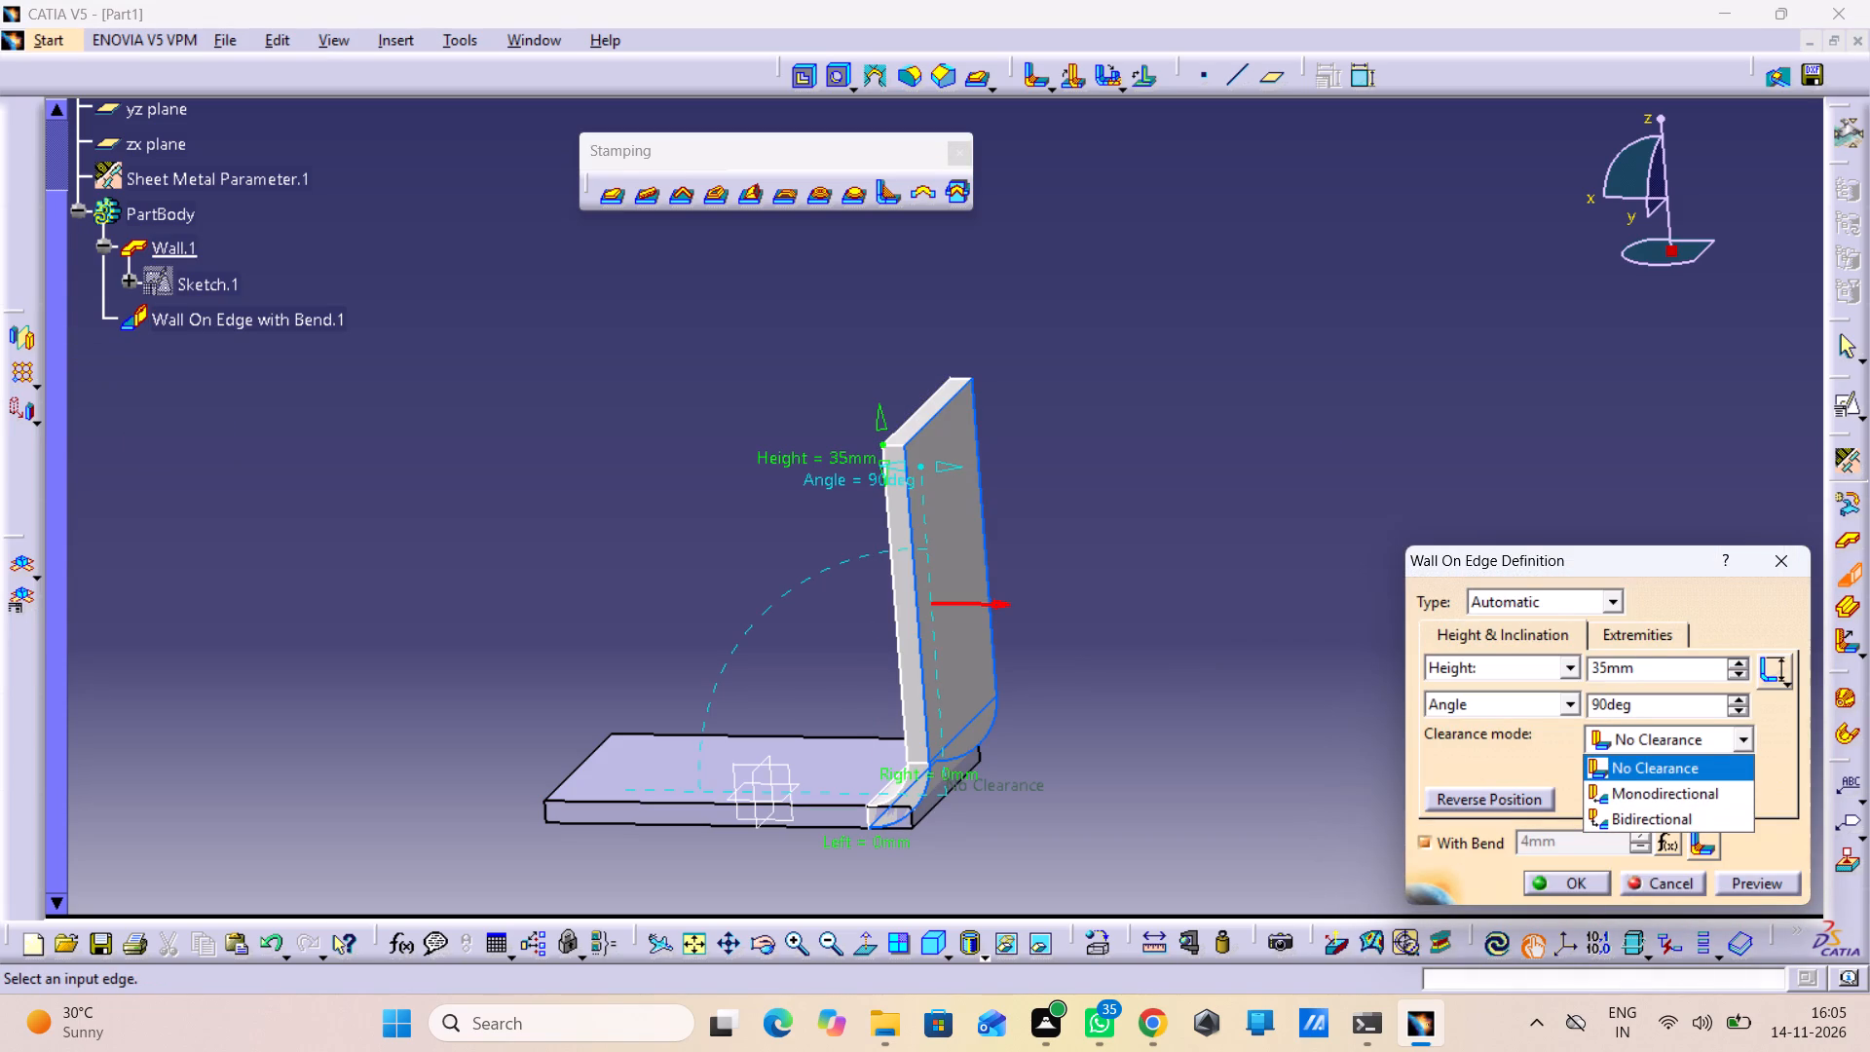
pyautogui.click(1679, 819)
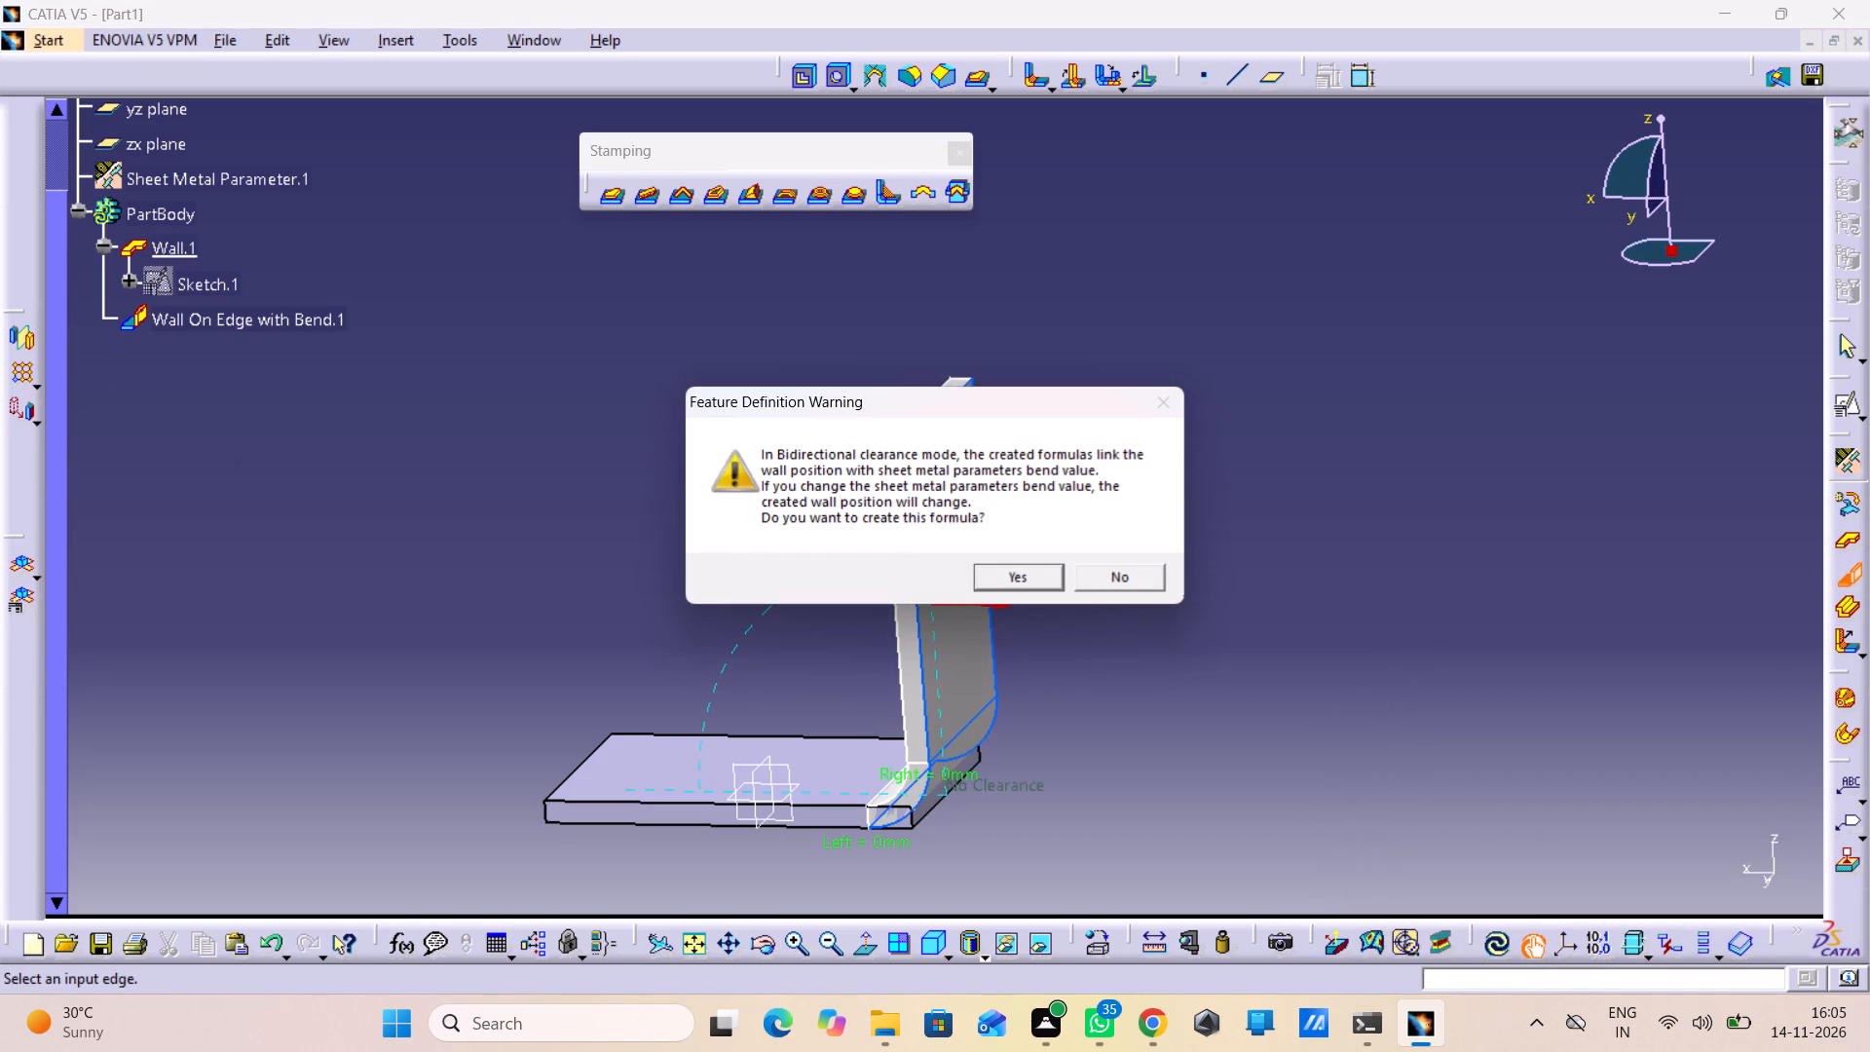
pyautogui.click(1020, 586)
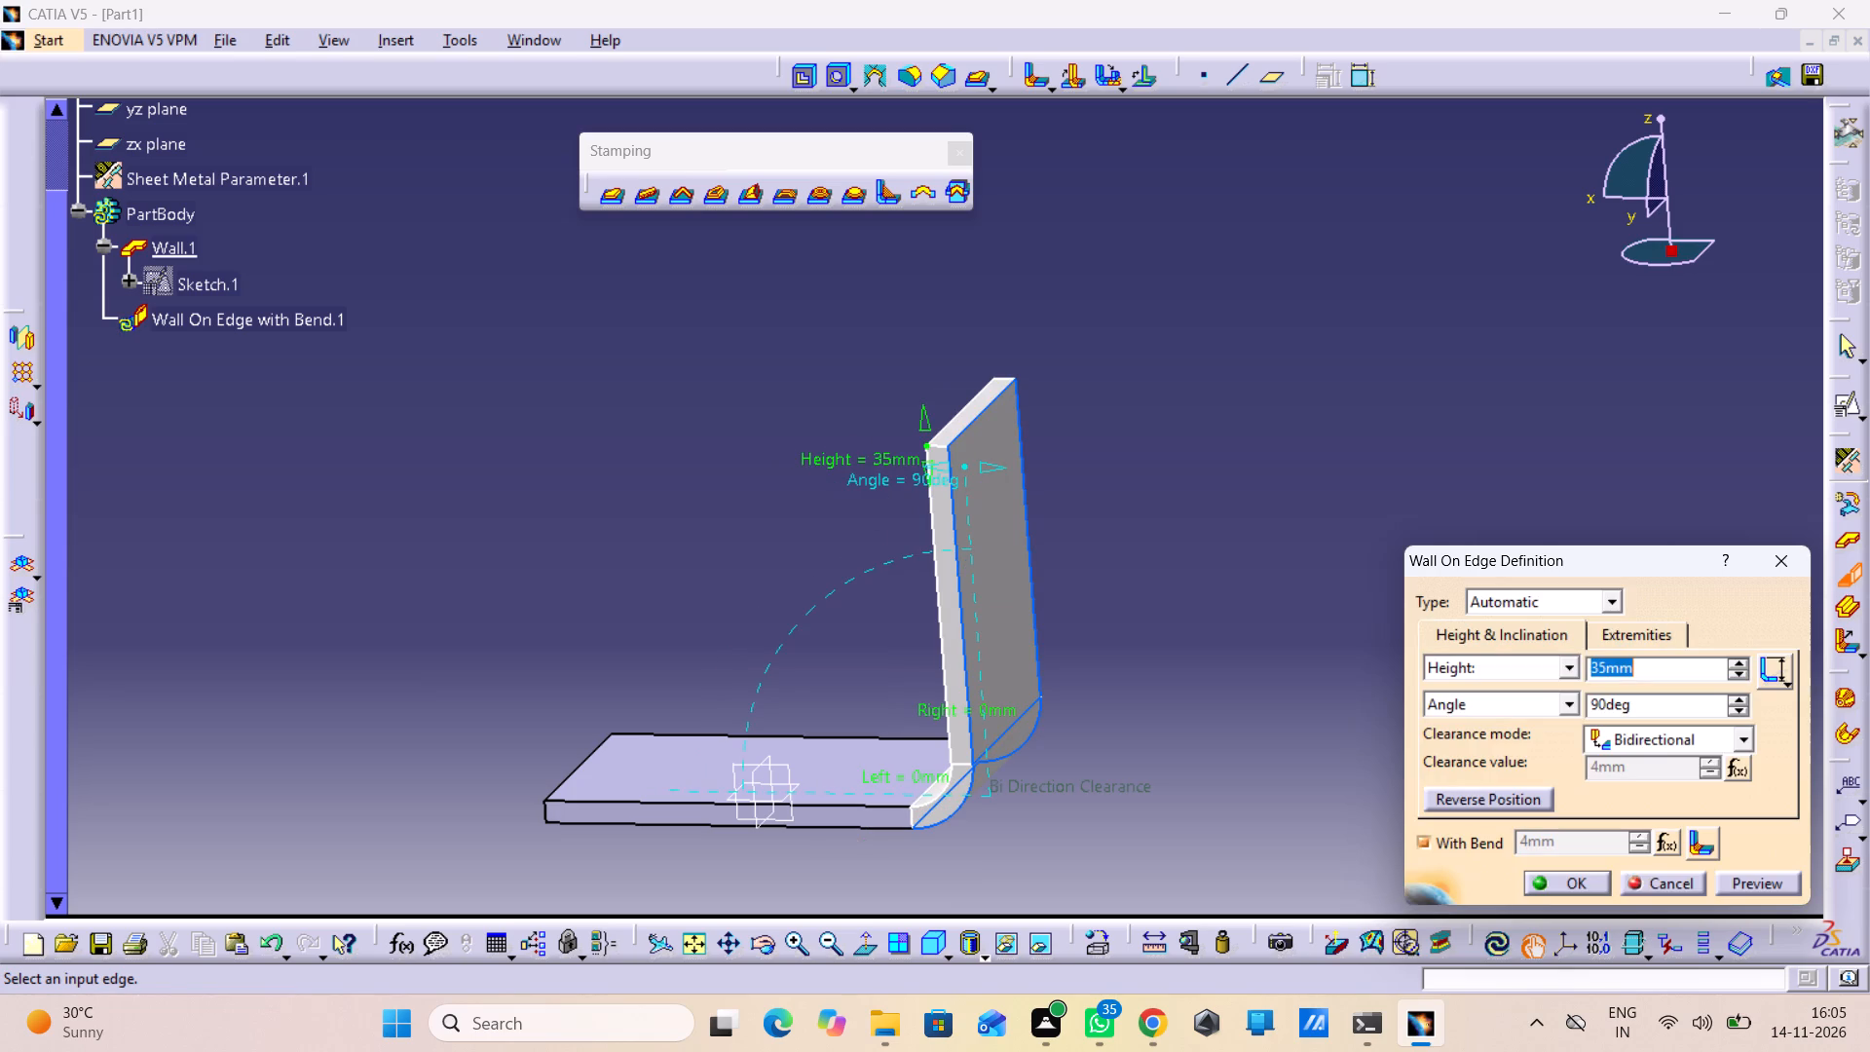
pyautogui.click(1450, 801)
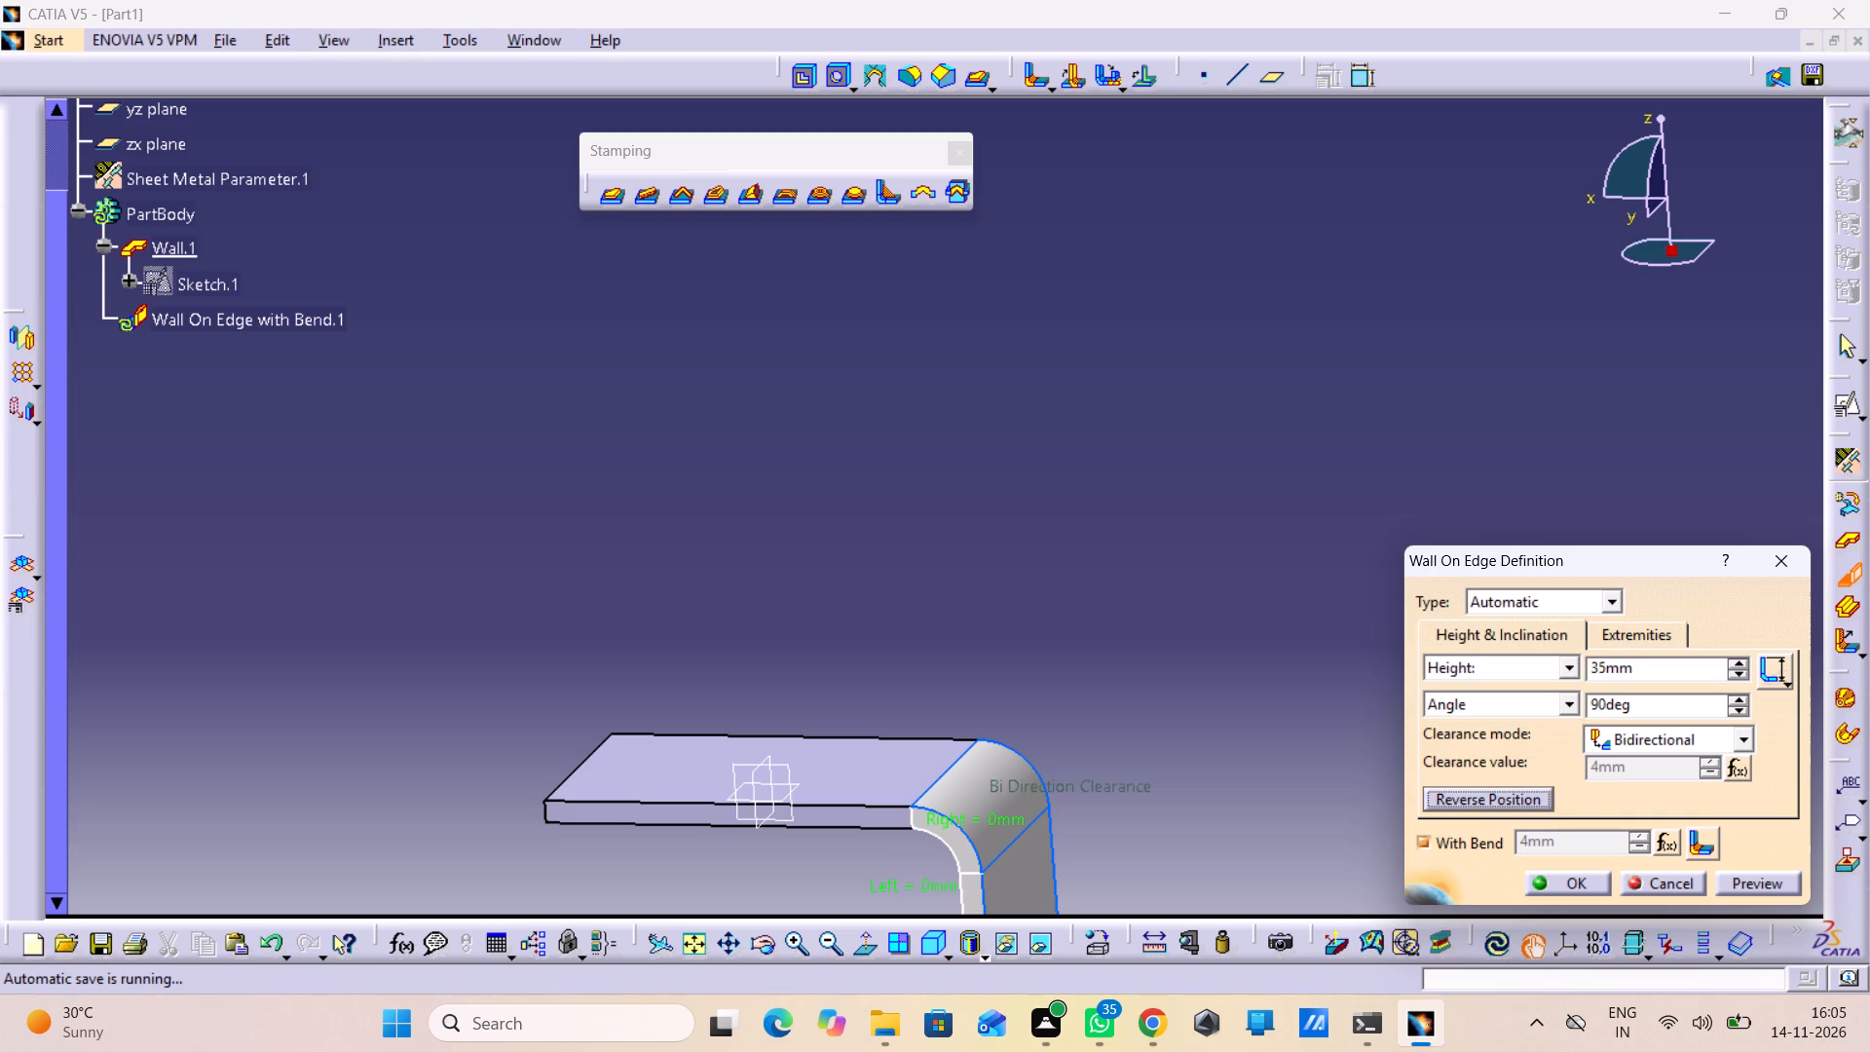
pyautogui.moveTo(1149, 581); pyautogui.dragTo(1098, 271, button='middle')
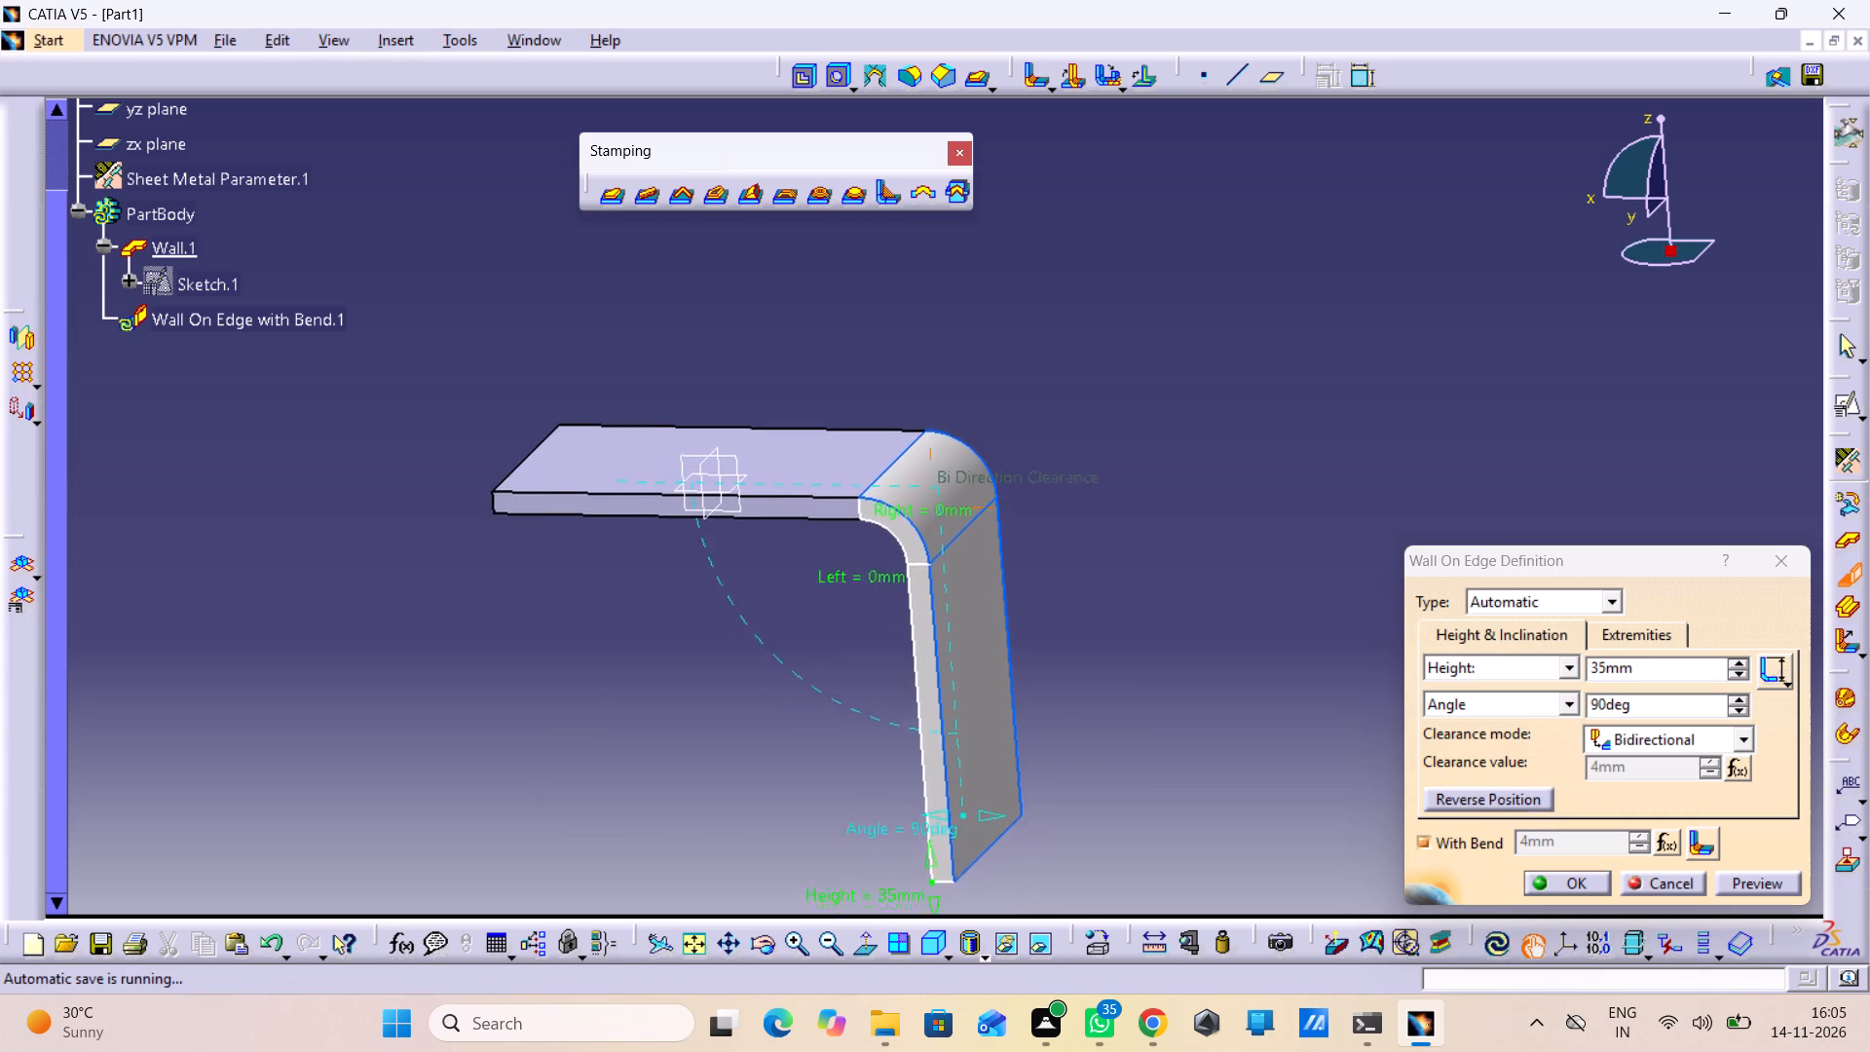
pyautogui.moveTo(1098, 271); pyautogui.dragTo(1098, 234, button='middle')
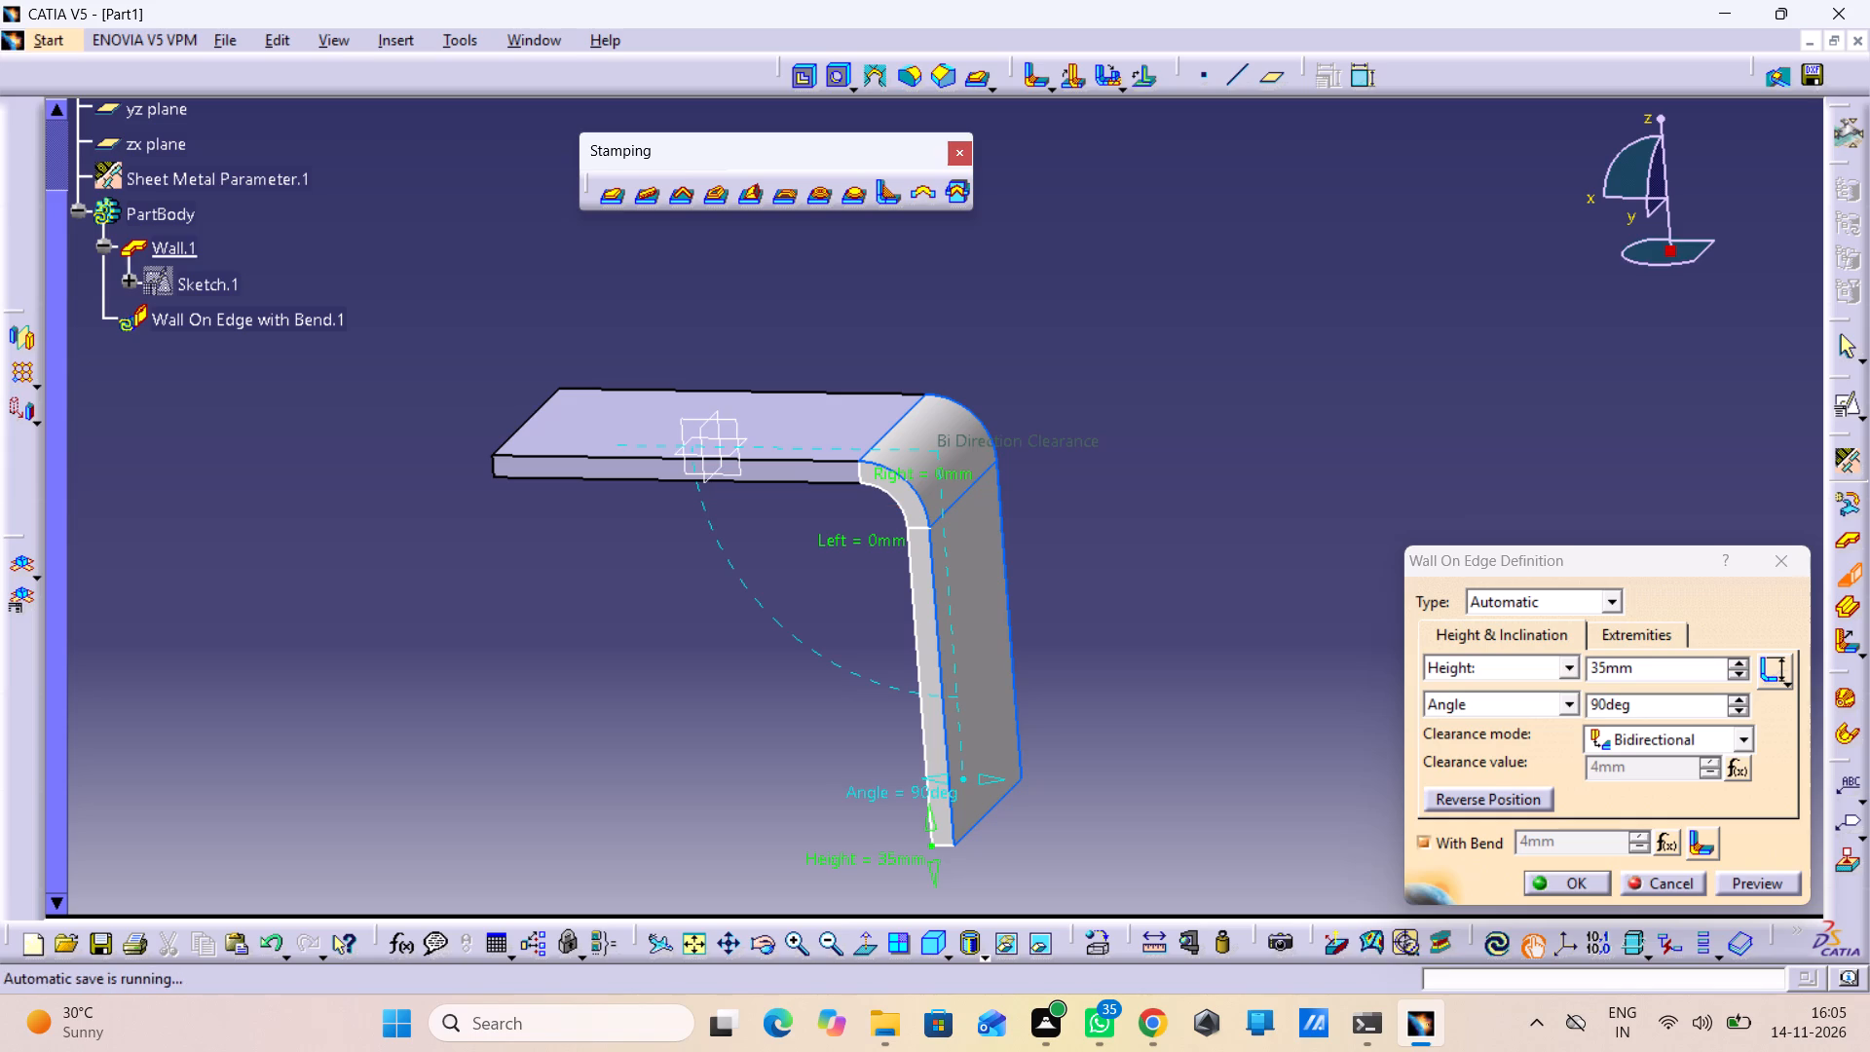
pyautogui.click(1739, 882)
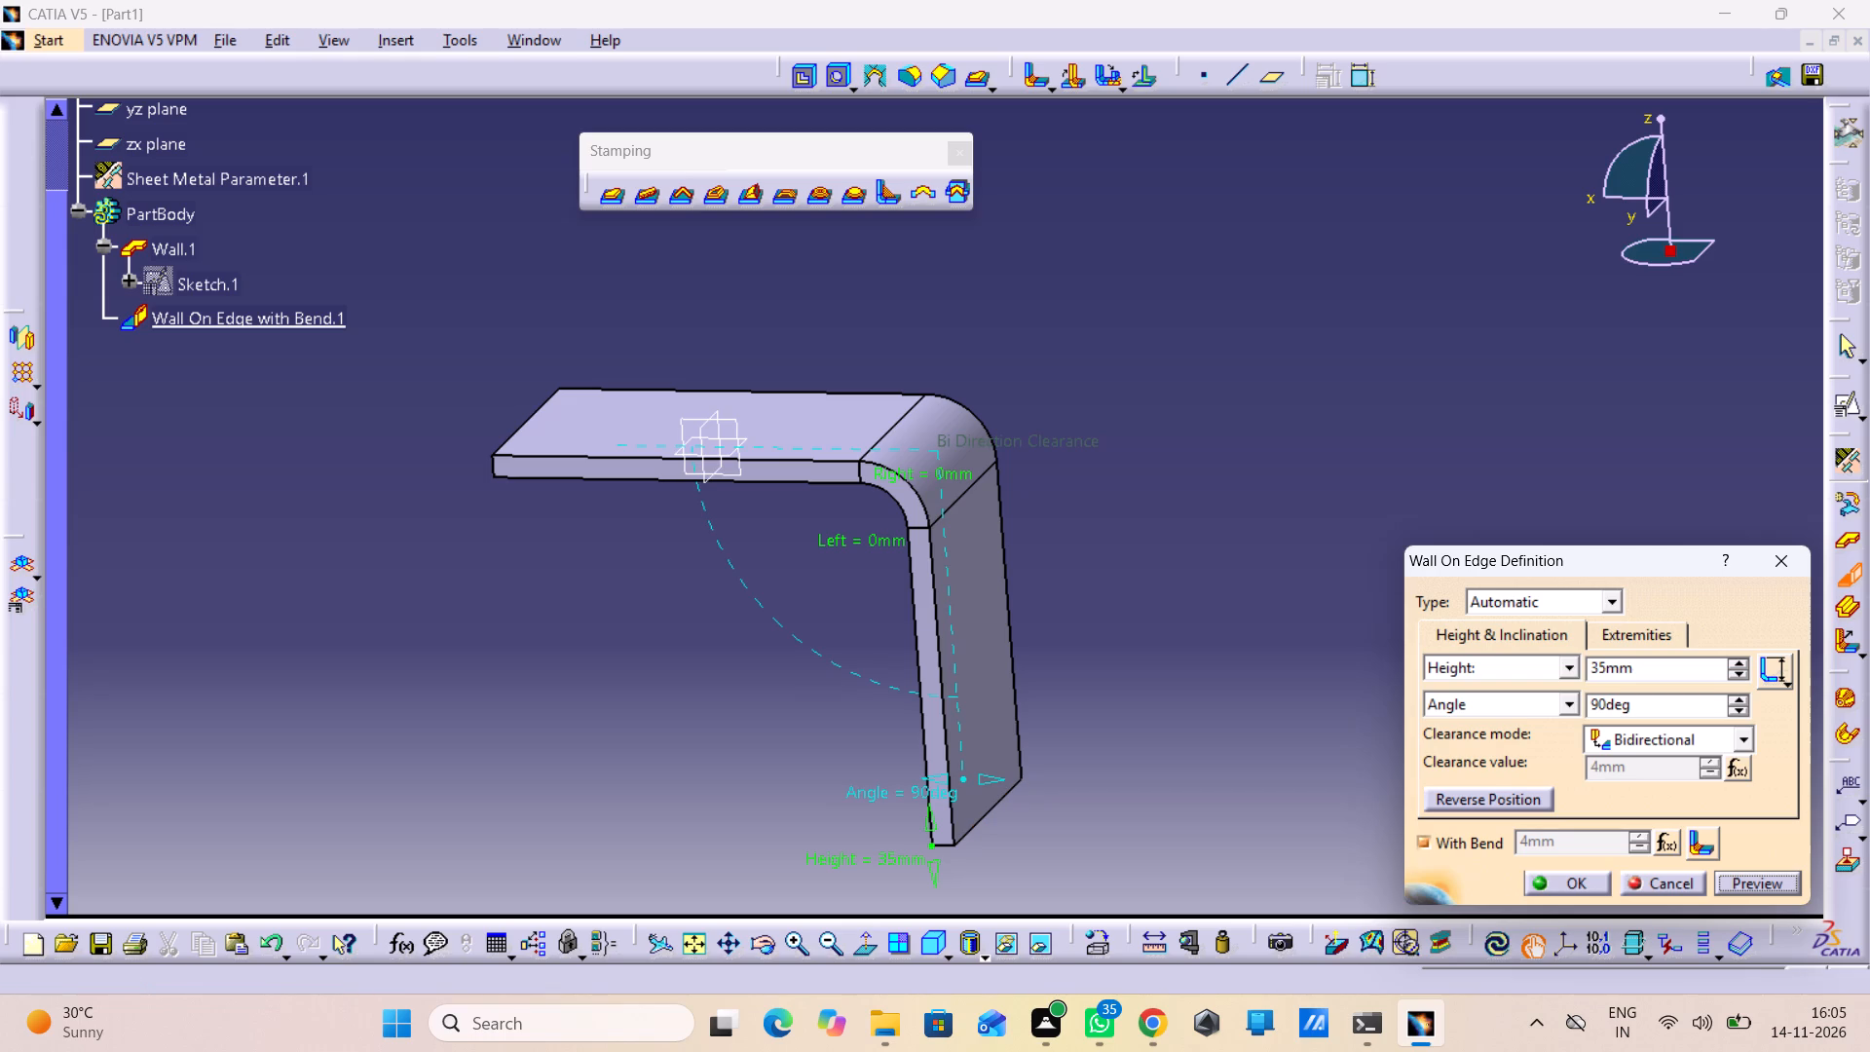
# Set the height of the wall on edge to 33.5 mm and preview it.
pyautogui.click(1632, 675)
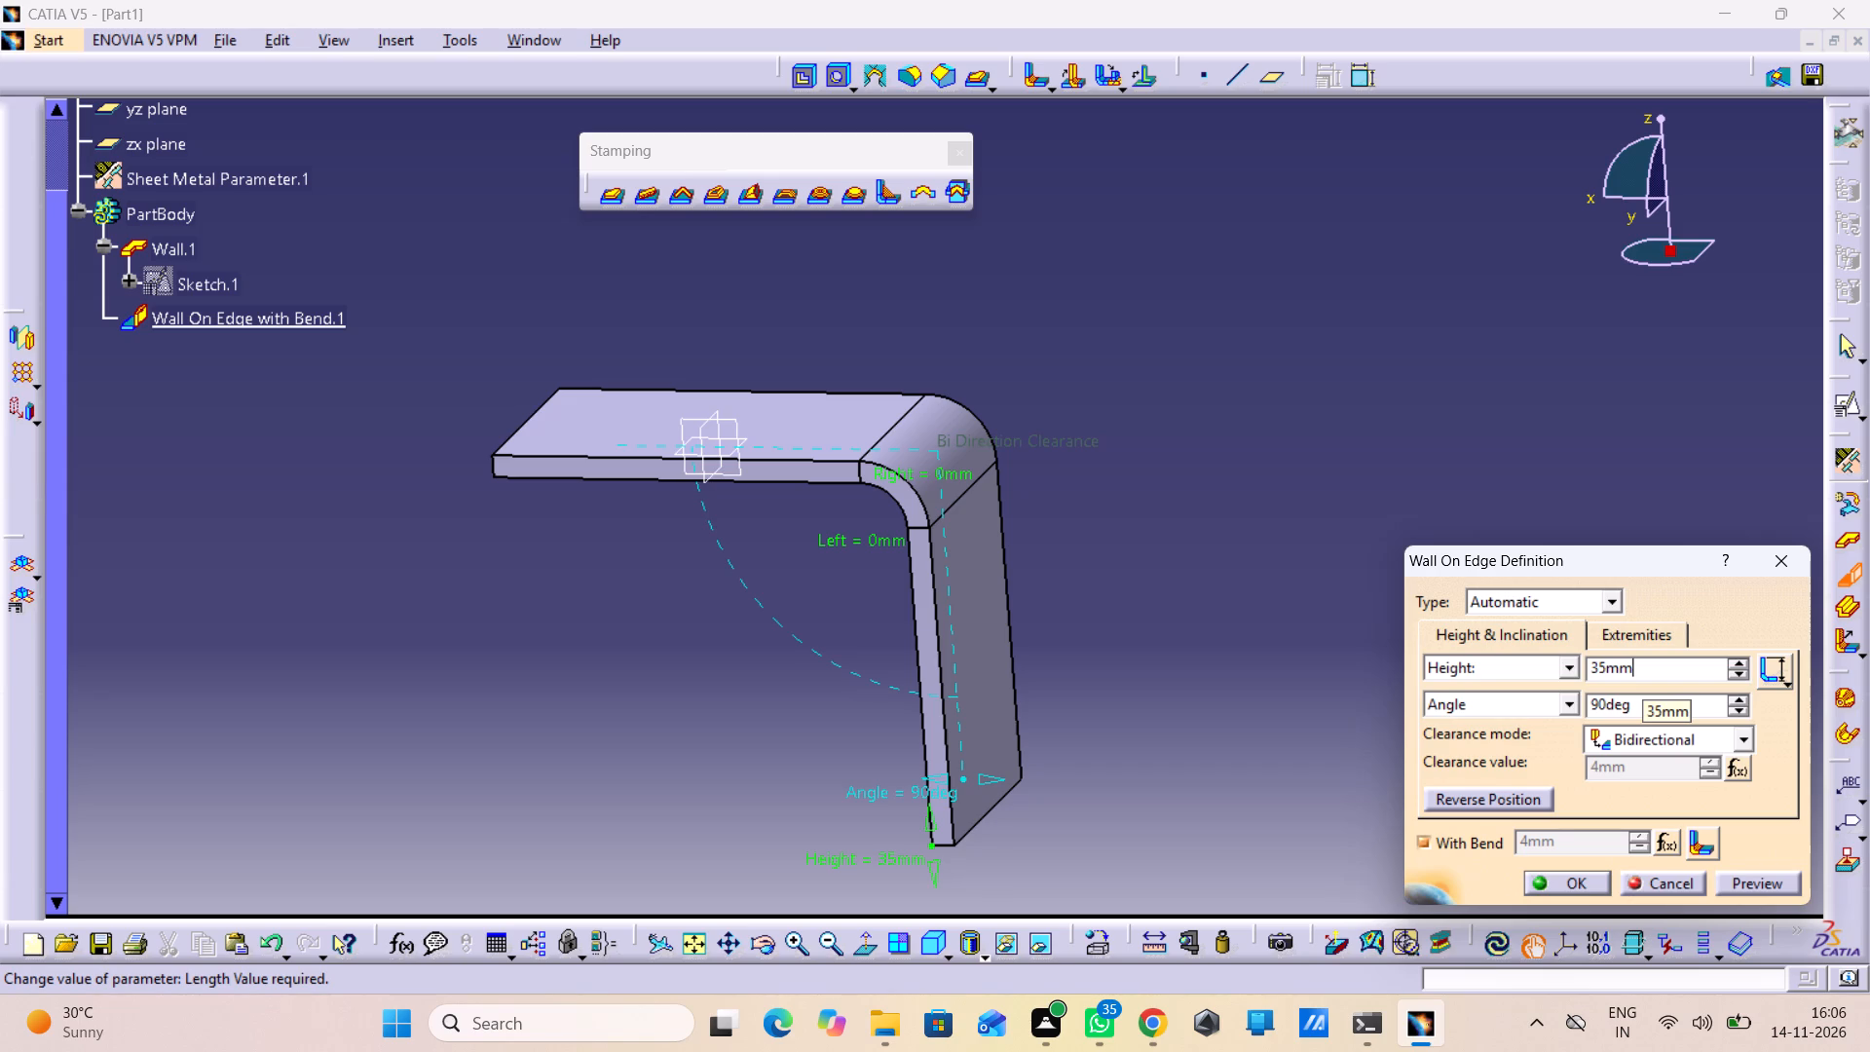
pyautogui.press('BackSpace')
pyautogui.press('BackSpace')
pyautogui.press('BackSpace')
pyautogui.press('BackSpace')
pyautogui.write('33')
pyautogui.write('.5')
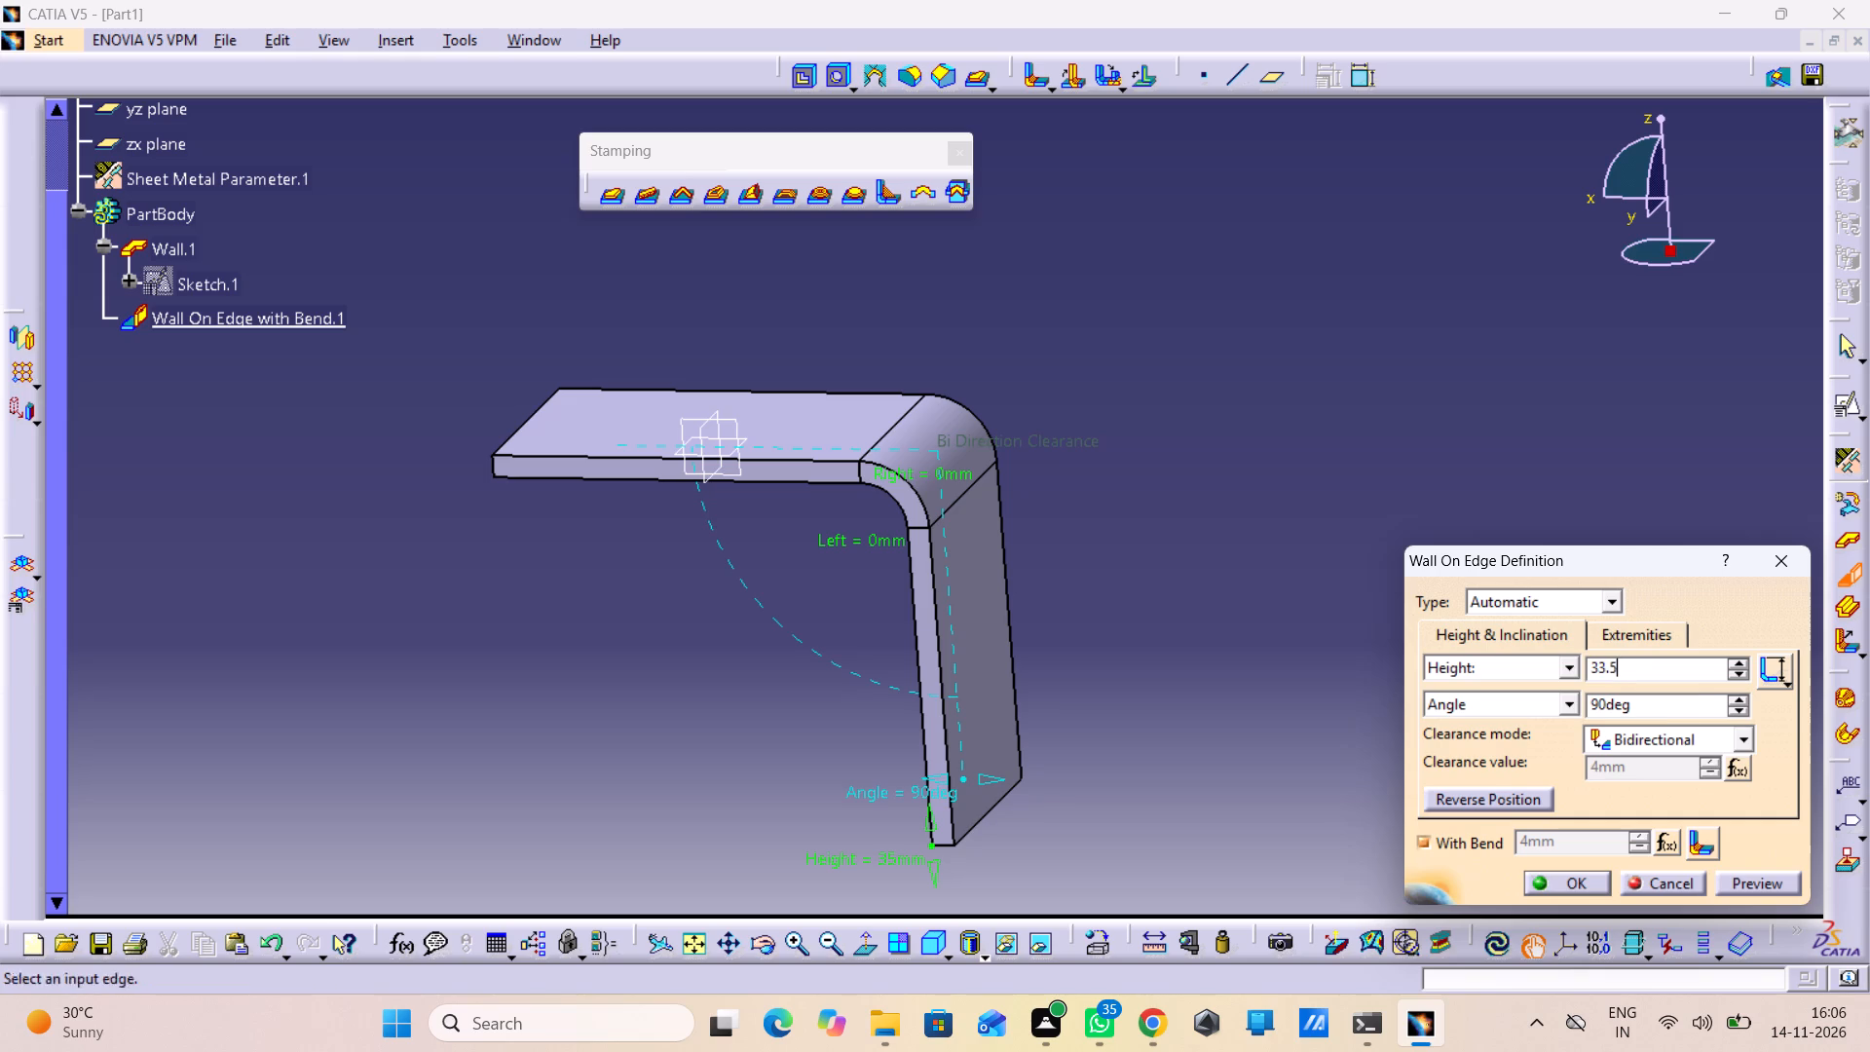
pyautogui.click(1646, 639)
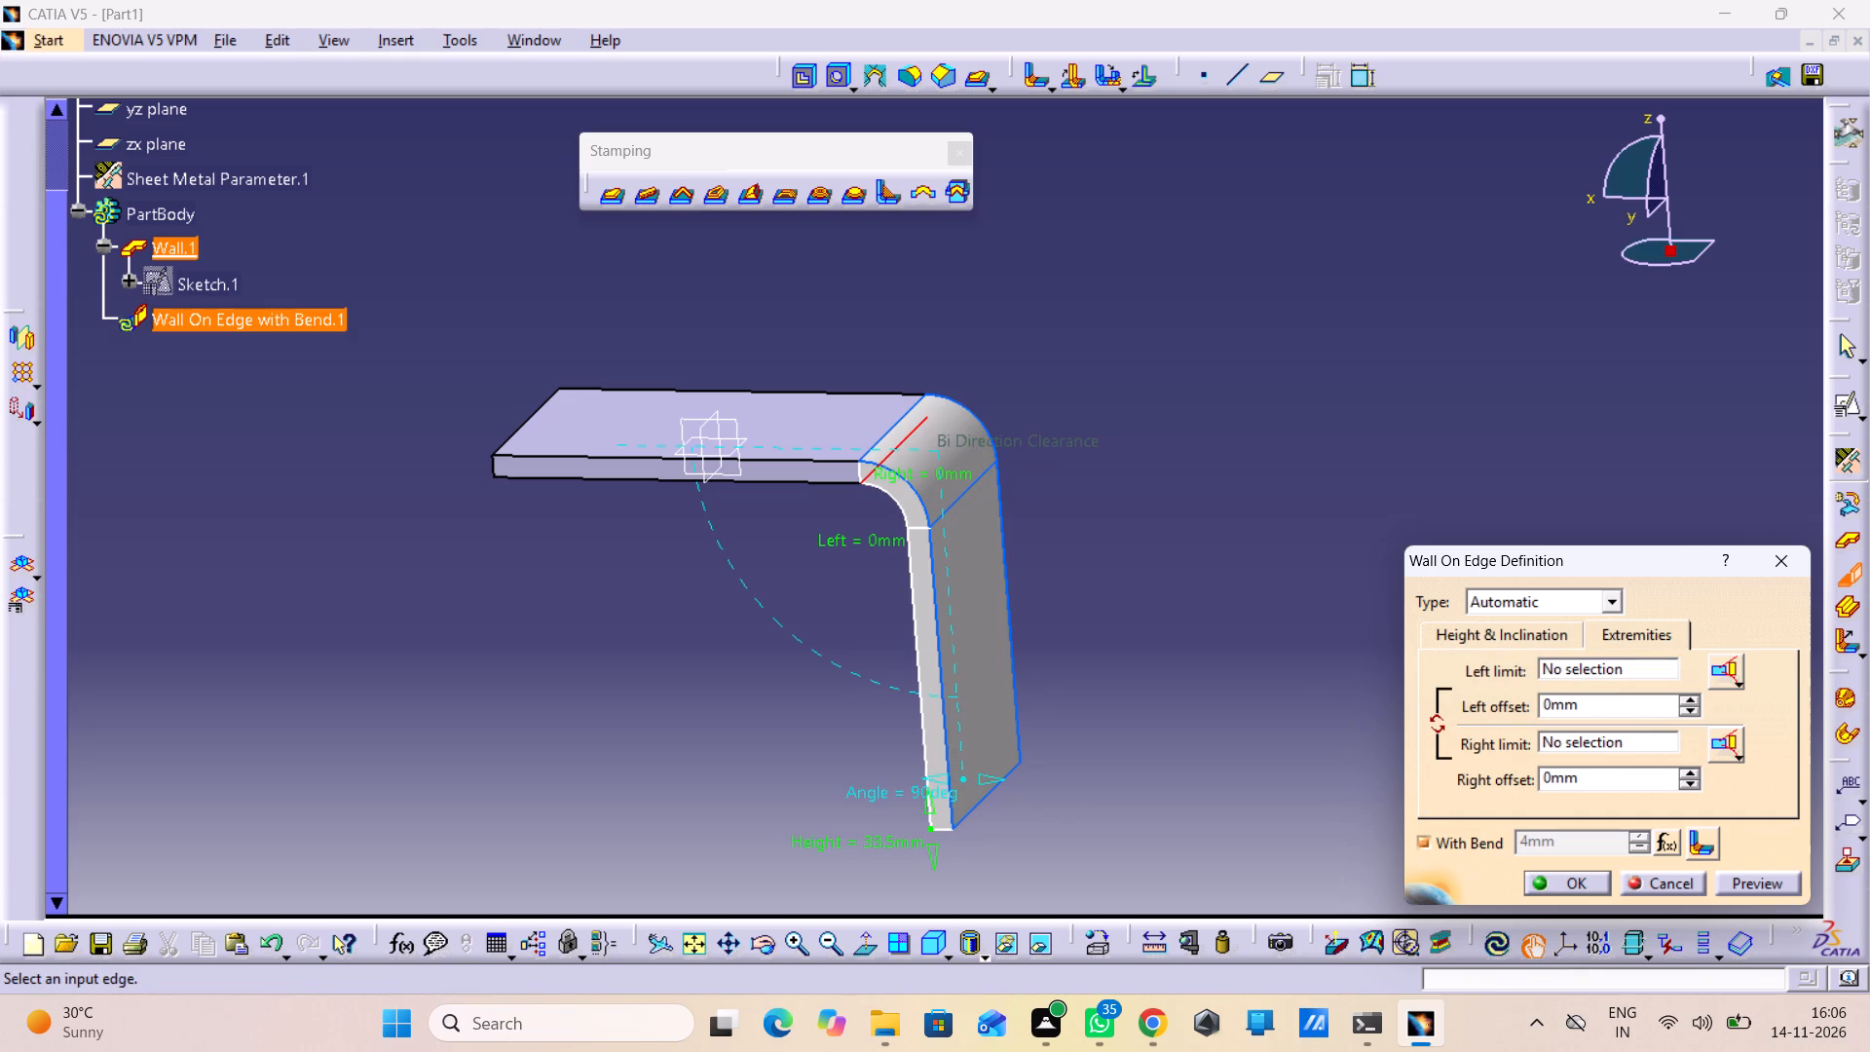
pyautogui.click(1745, 887)
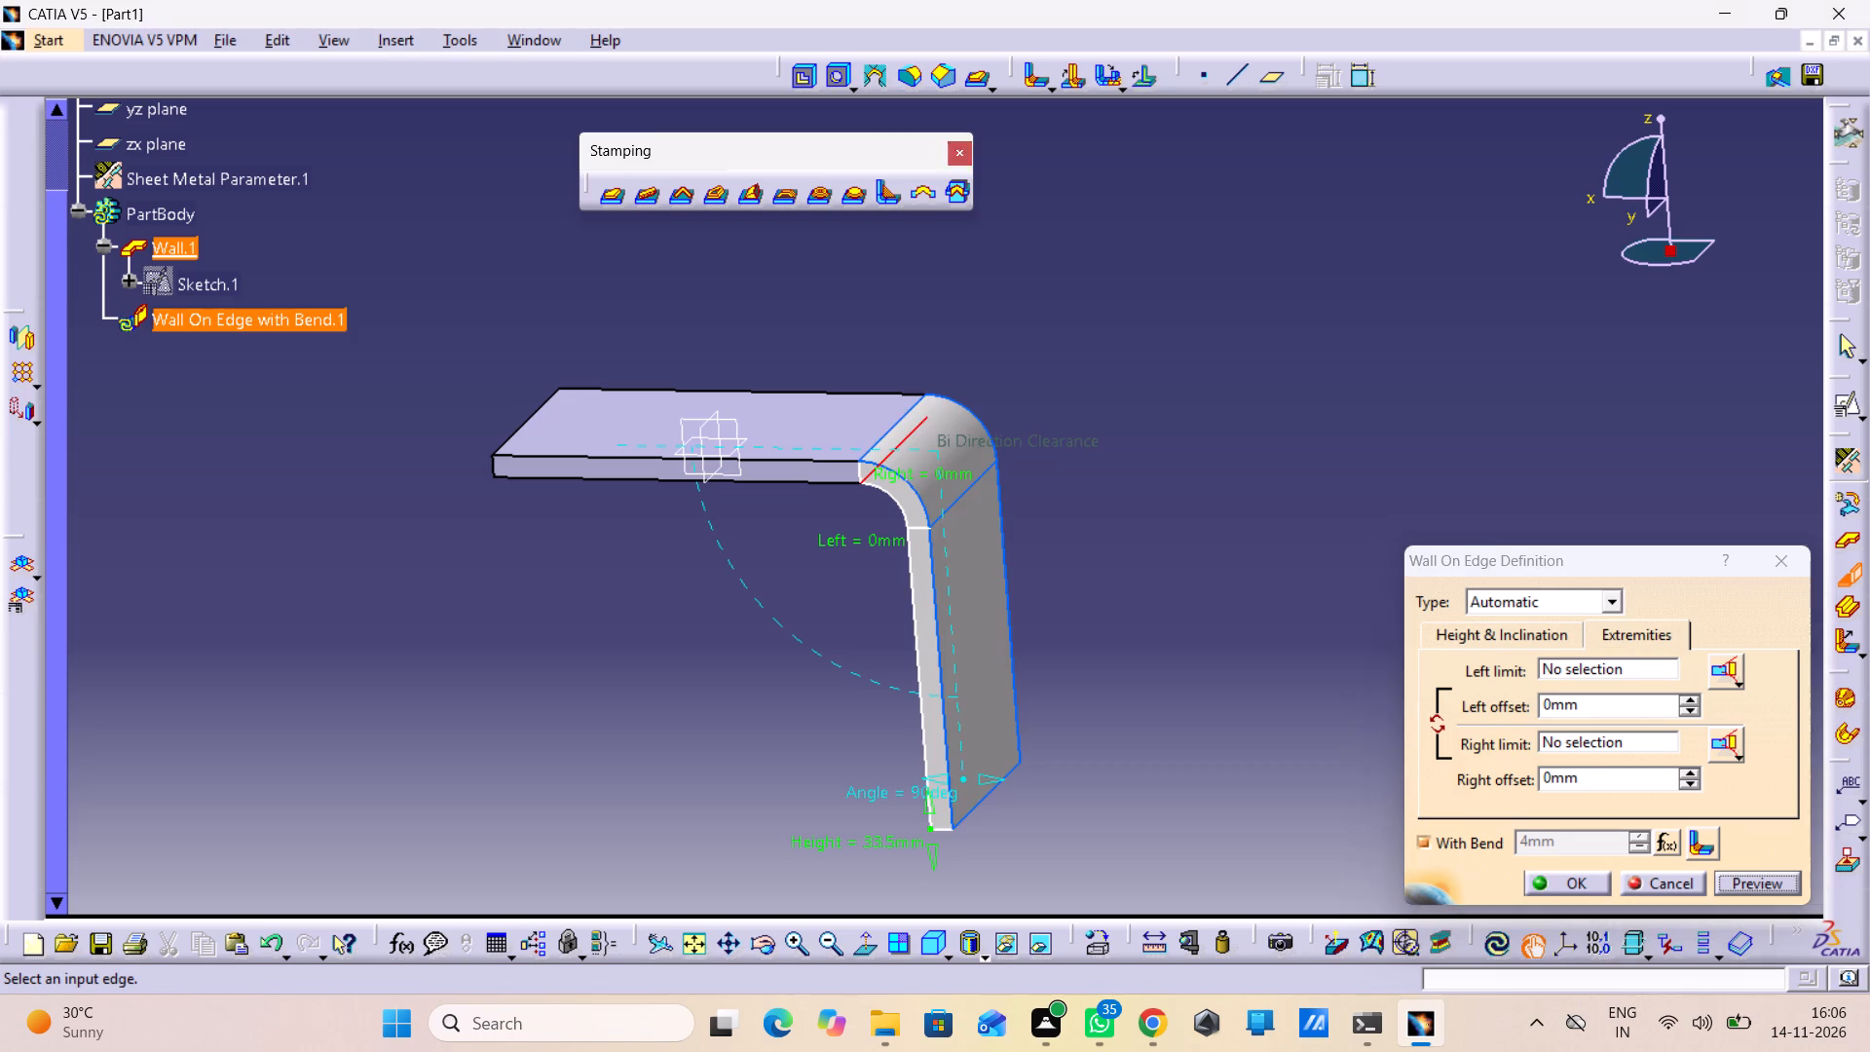
pyautogui.click(1549, 636)
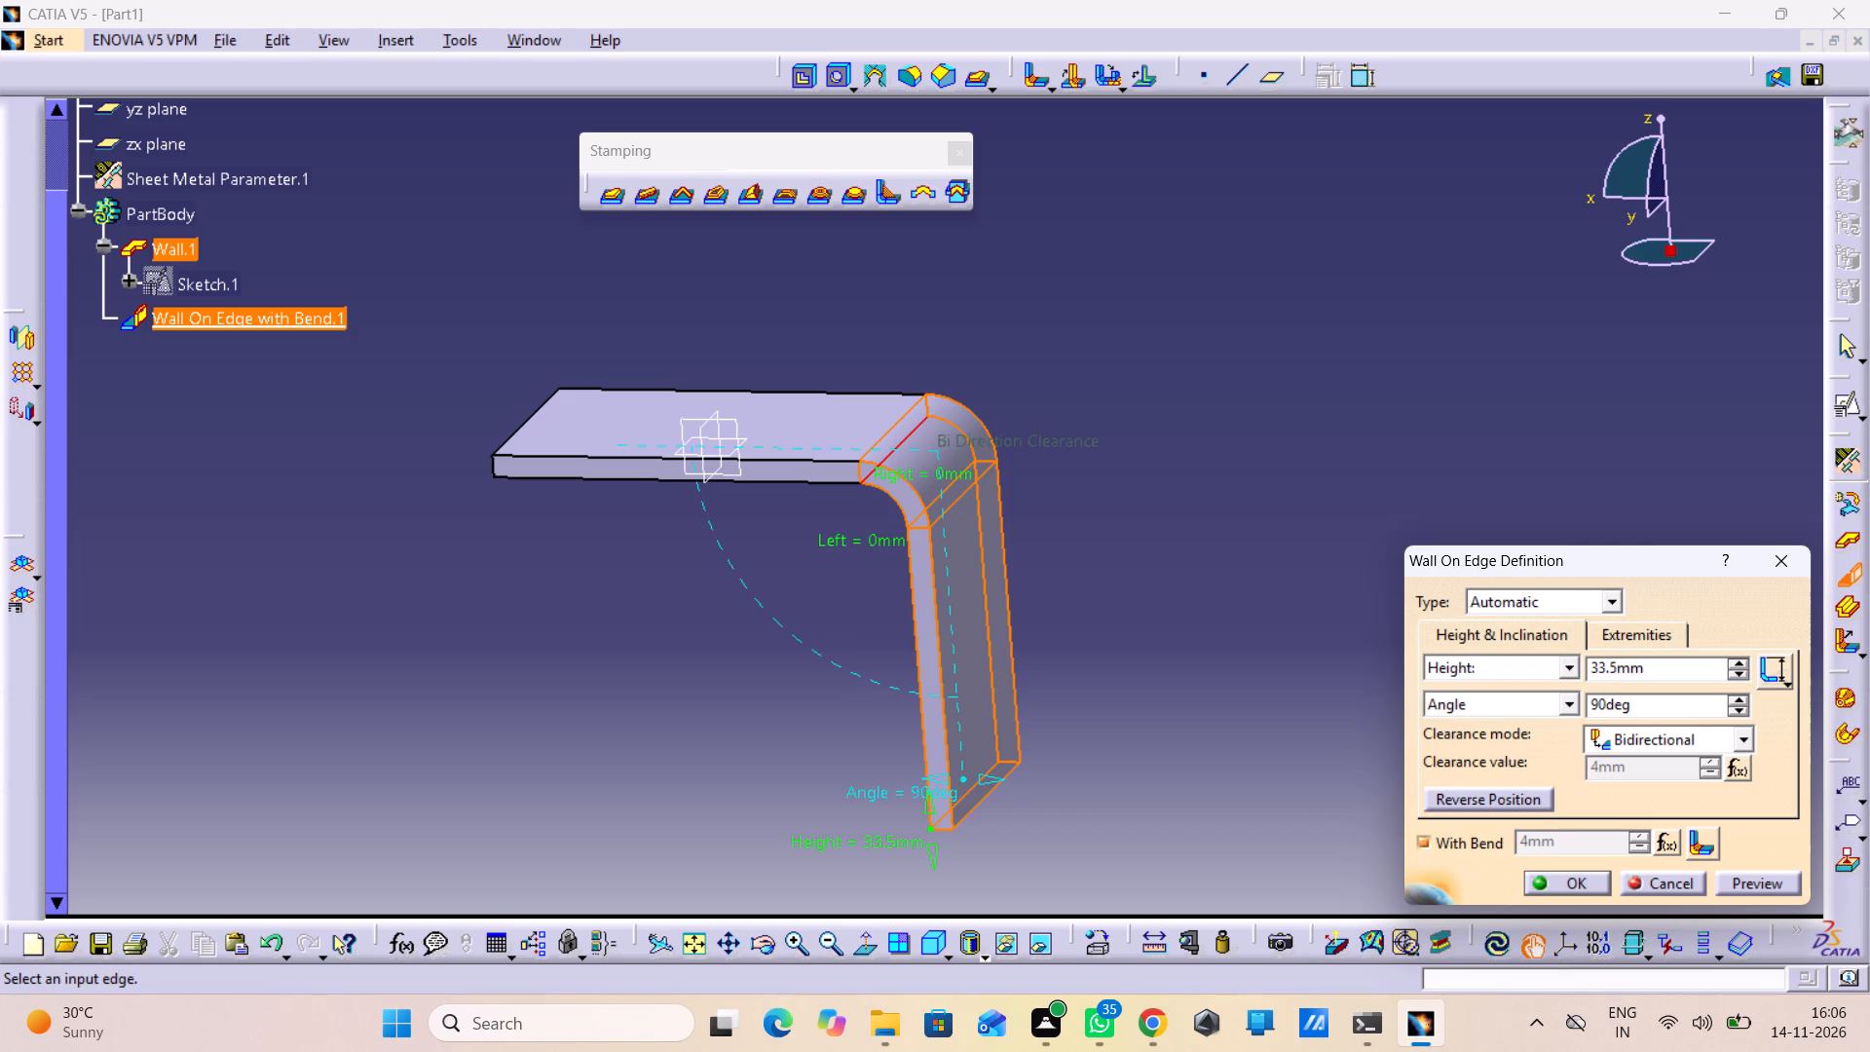
pyautogui.click(1745, 891)
pyautogui.click(1737, 883)
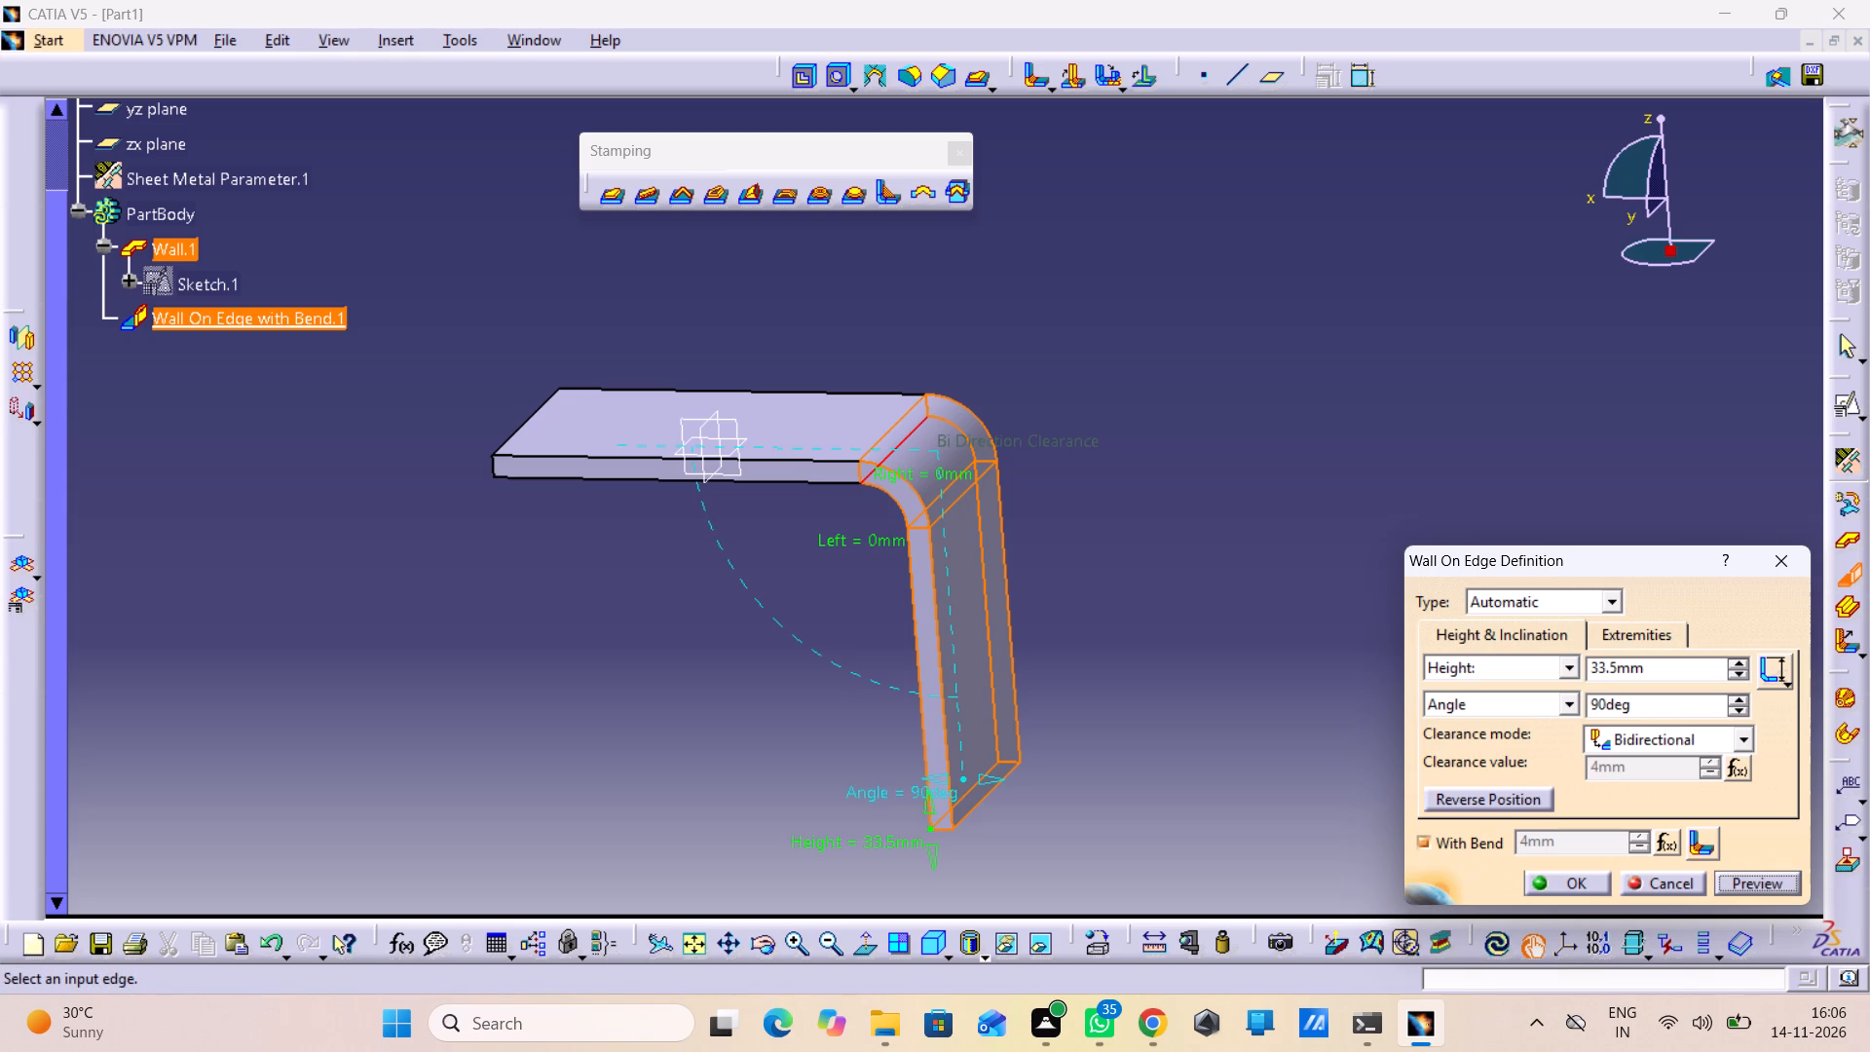
pyautogui.doubleClick(1759, 876)
# Check the extremity settings in the wall's bend definition and close it without changes.
pyautogui.moveTo(1699, 843); pyautogui.dragTo(1669, 883, button='right')
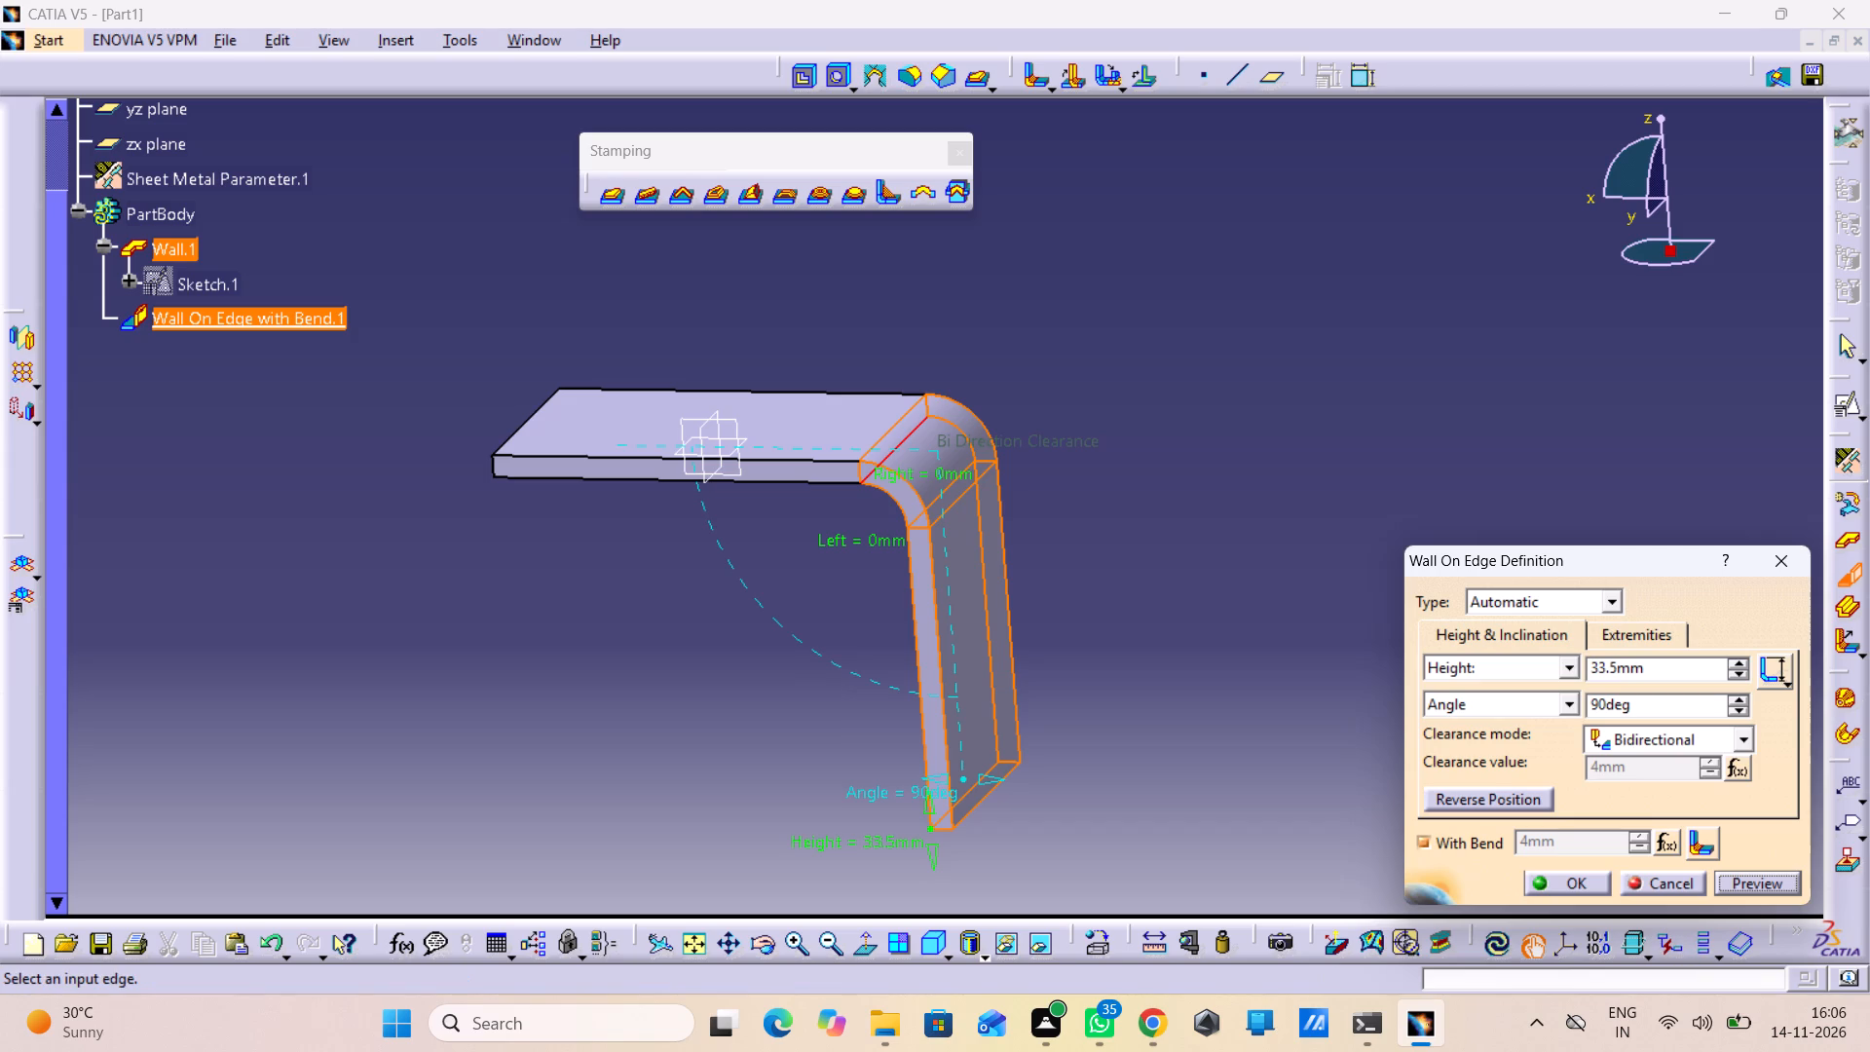
pyautogui.click(1701, 845)
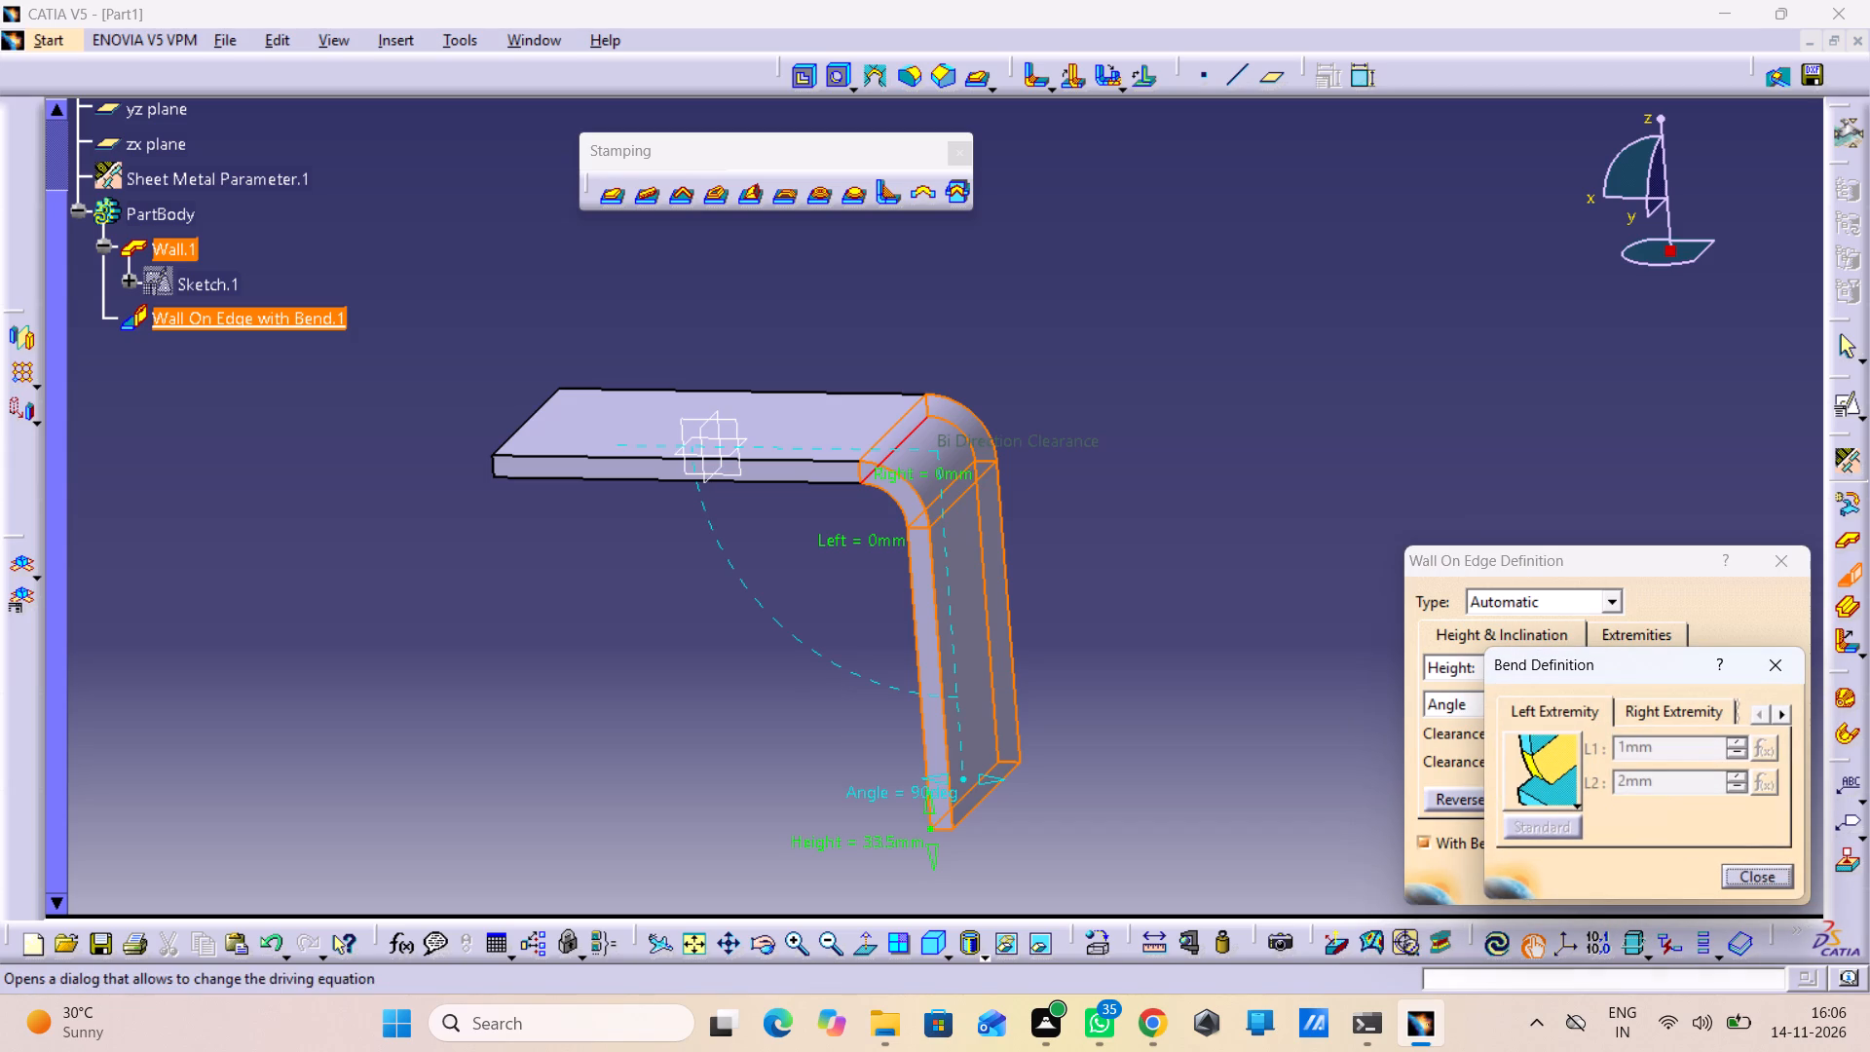
pyautogui.click(1758, 656)
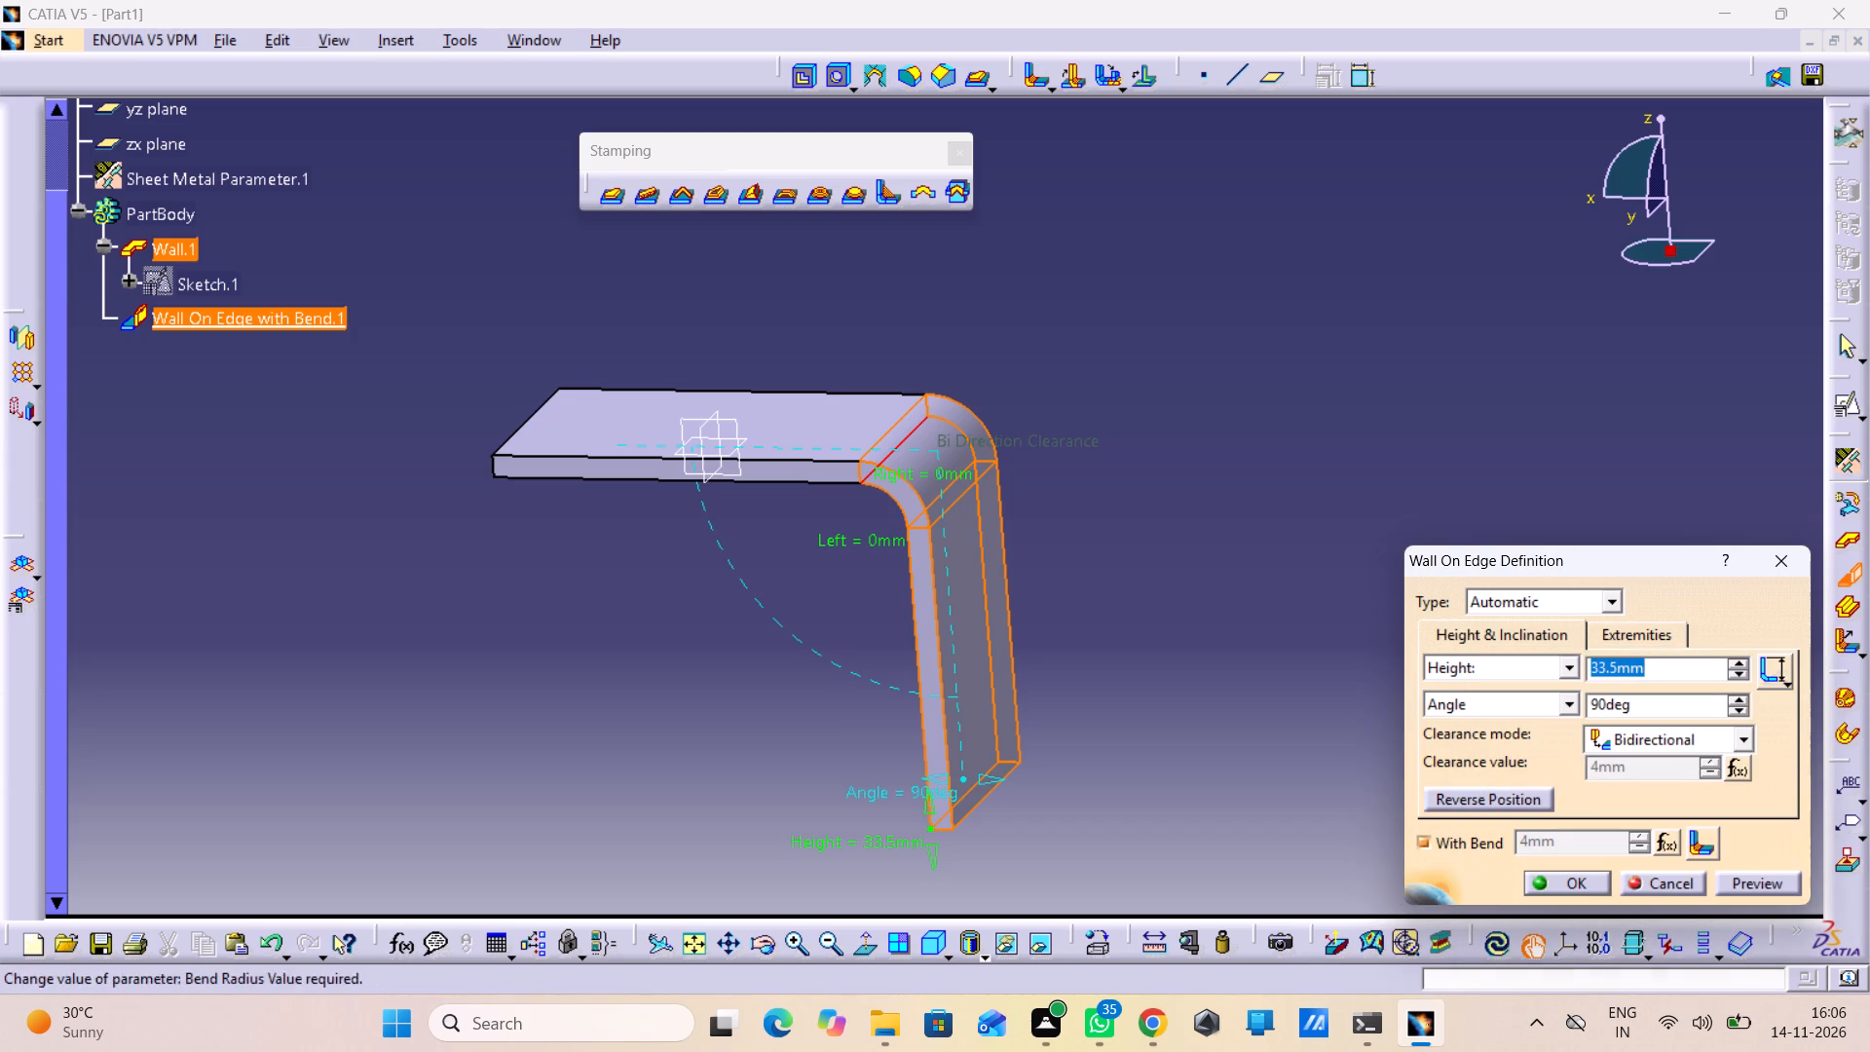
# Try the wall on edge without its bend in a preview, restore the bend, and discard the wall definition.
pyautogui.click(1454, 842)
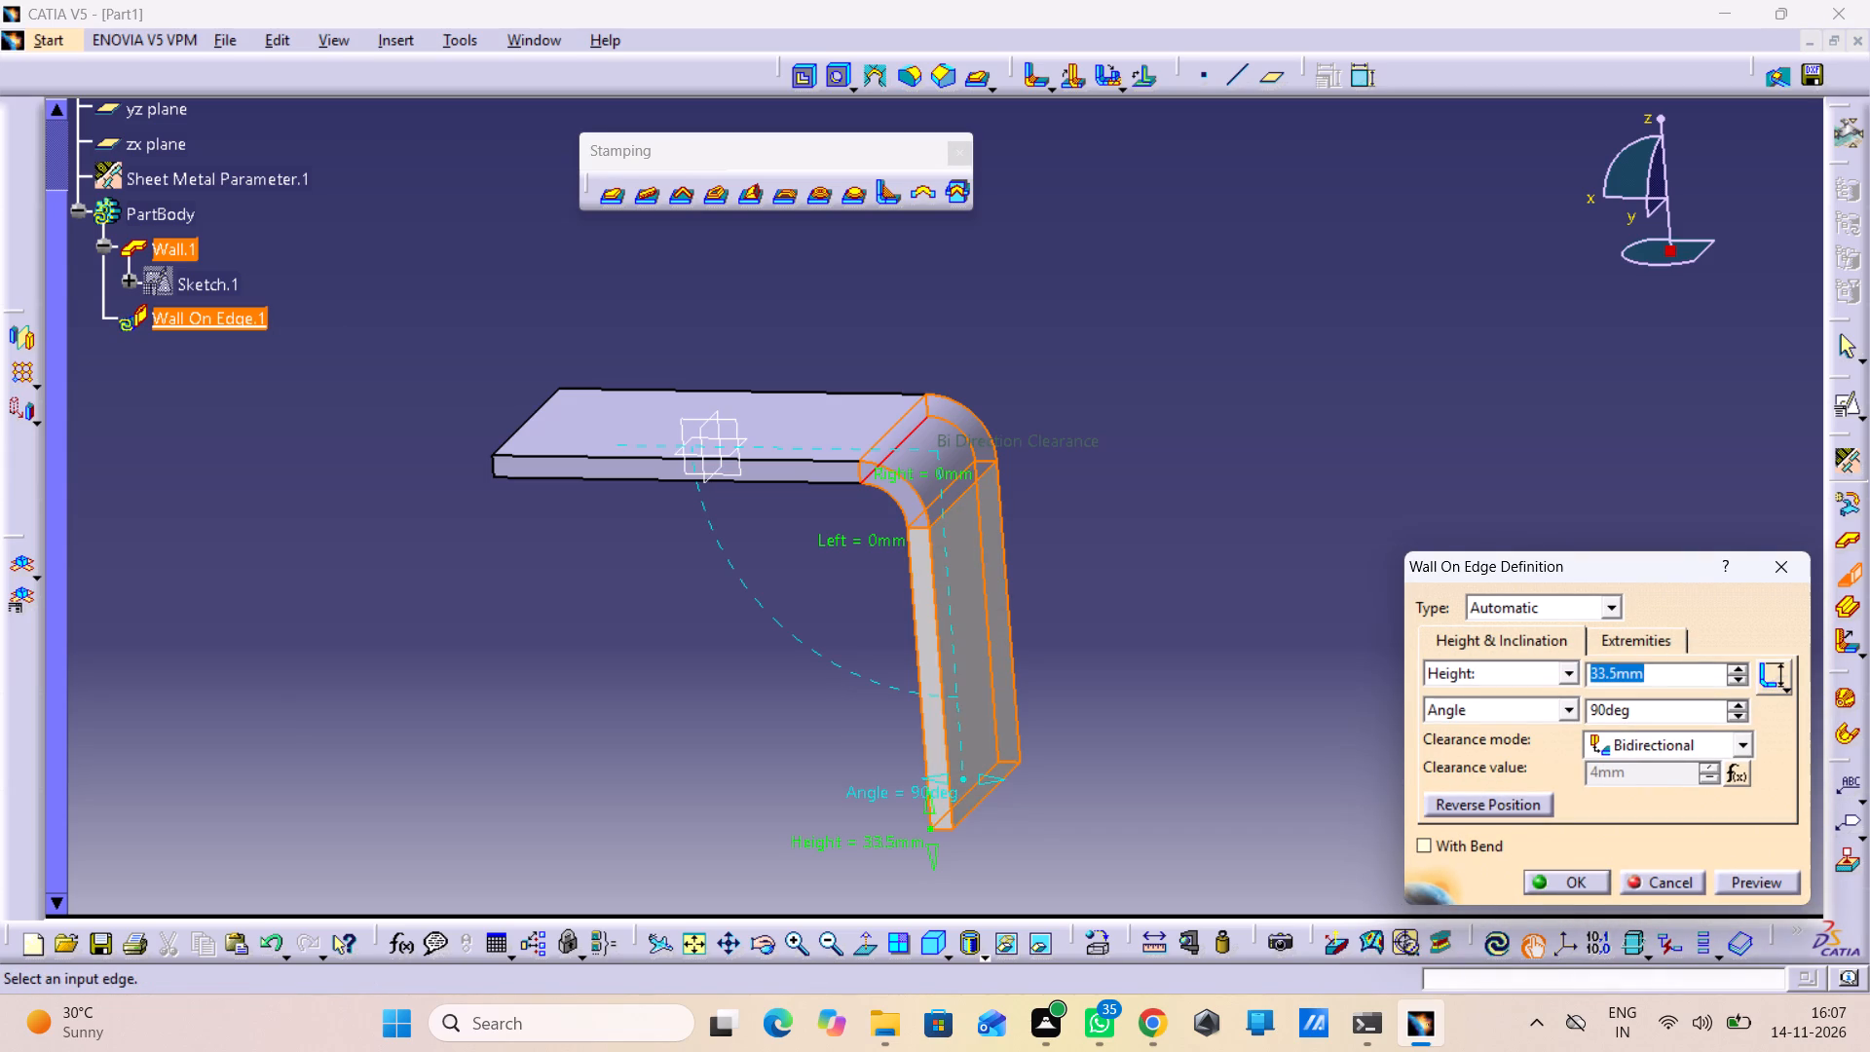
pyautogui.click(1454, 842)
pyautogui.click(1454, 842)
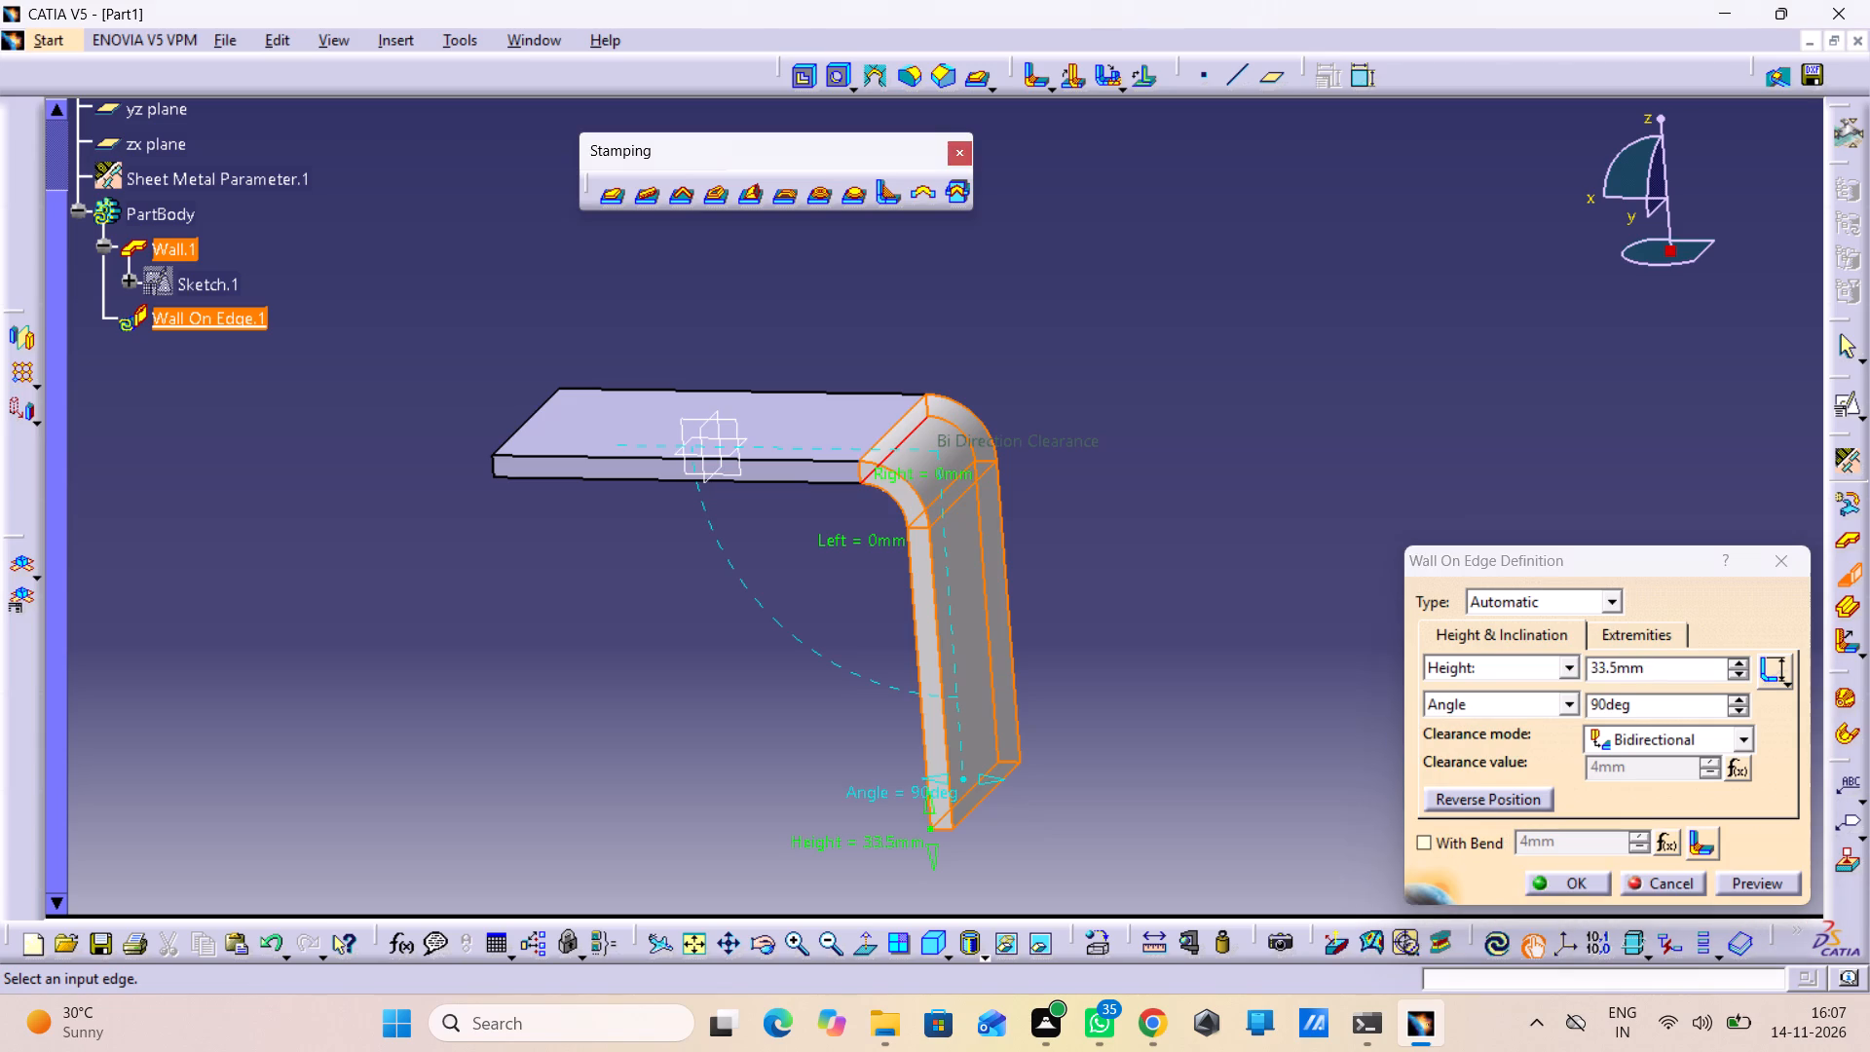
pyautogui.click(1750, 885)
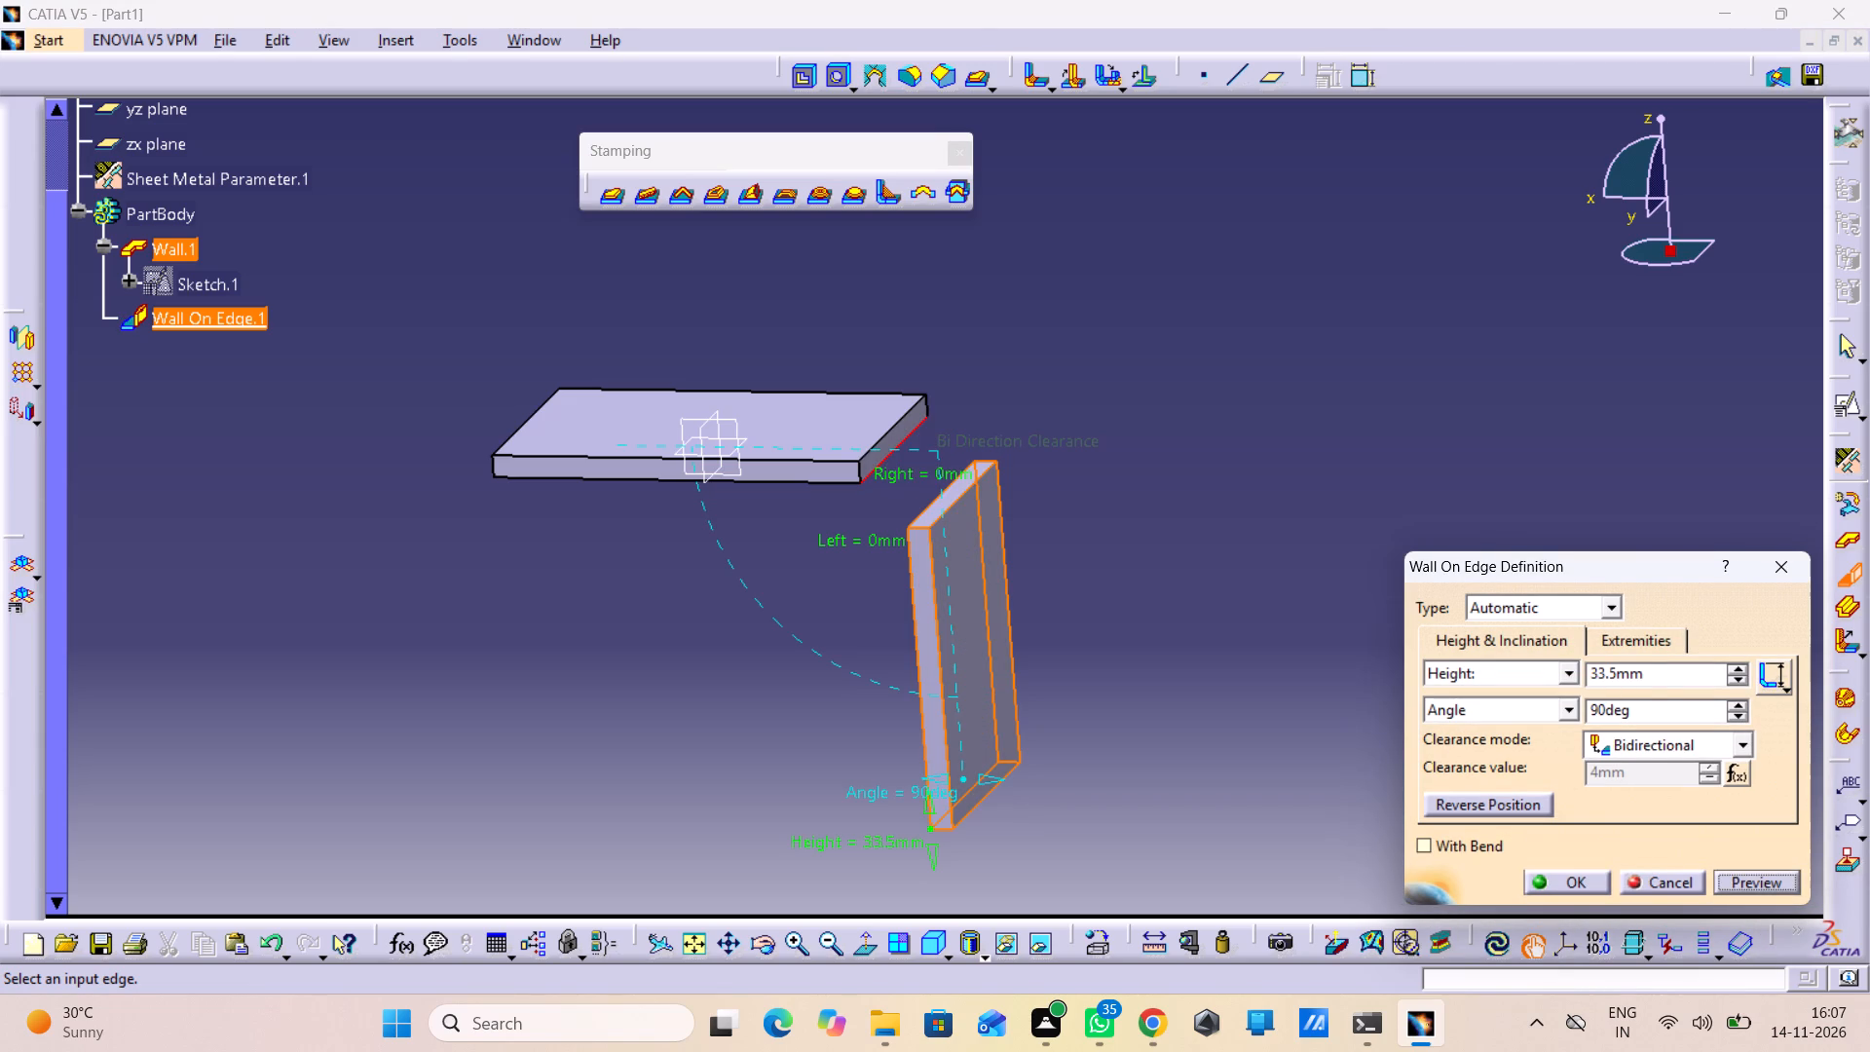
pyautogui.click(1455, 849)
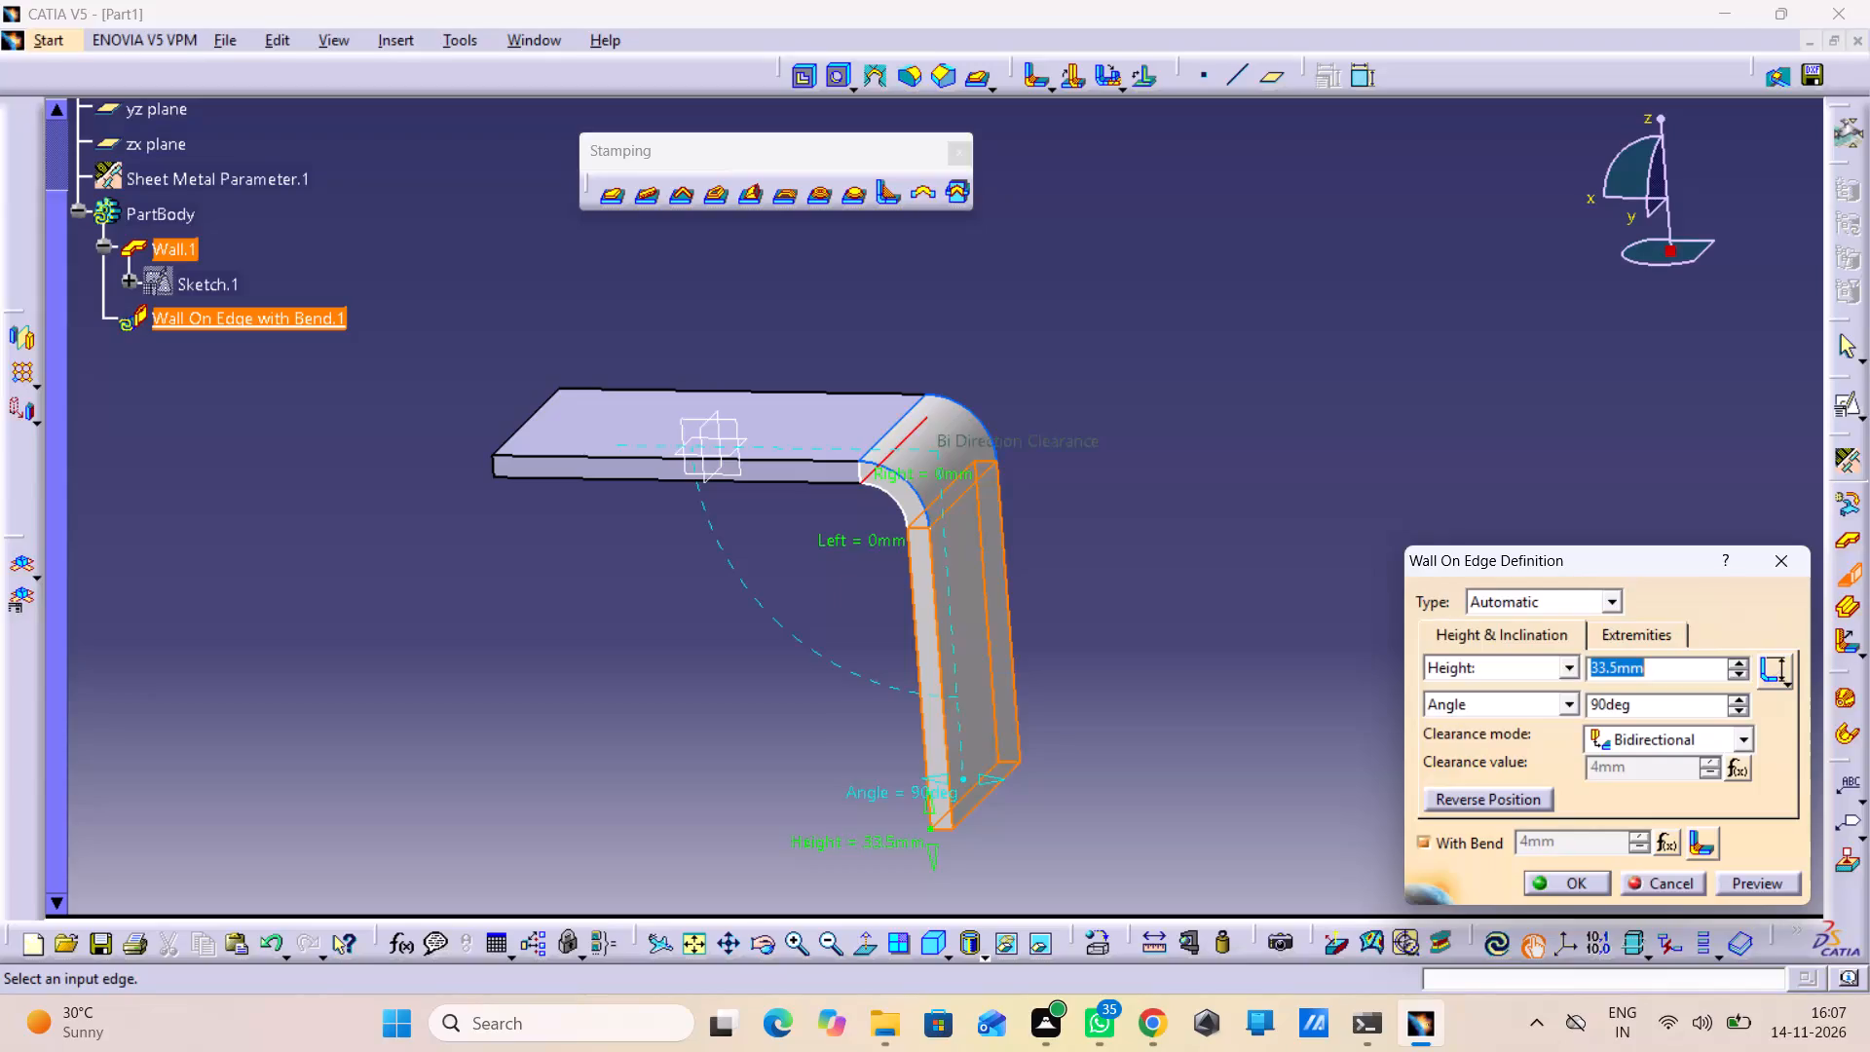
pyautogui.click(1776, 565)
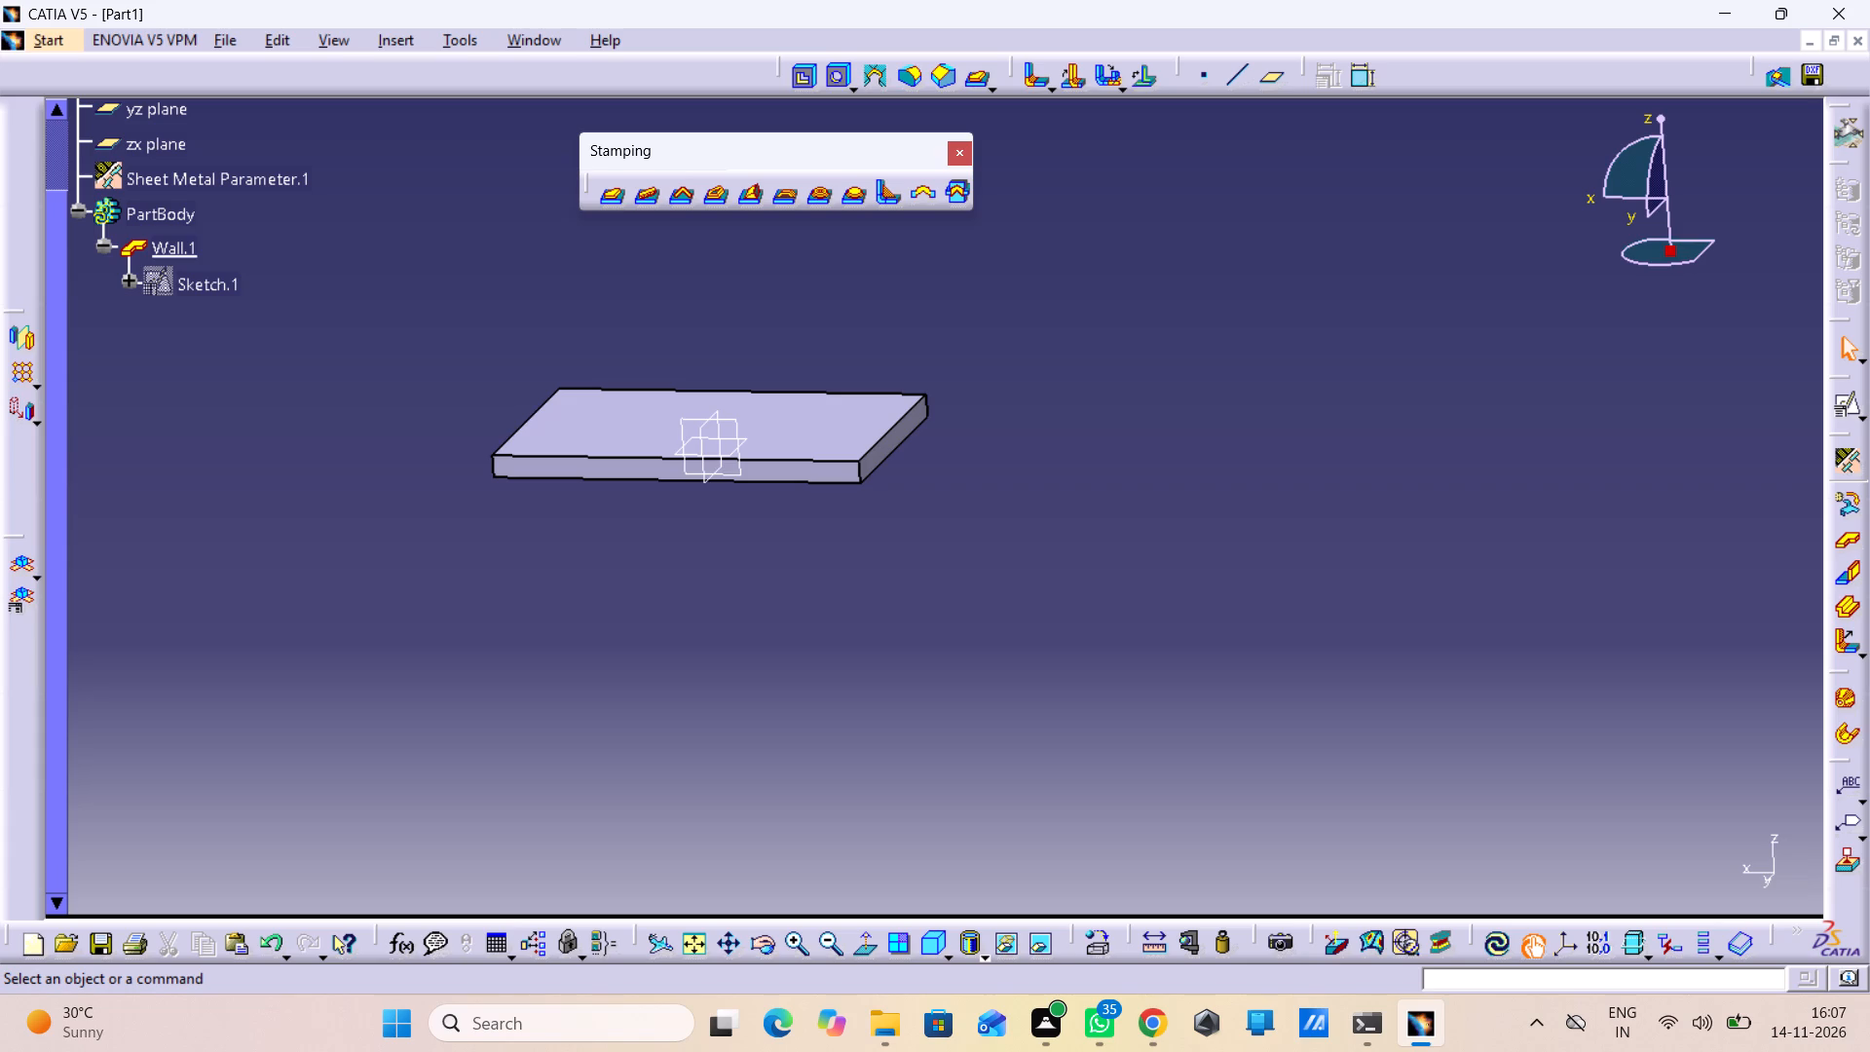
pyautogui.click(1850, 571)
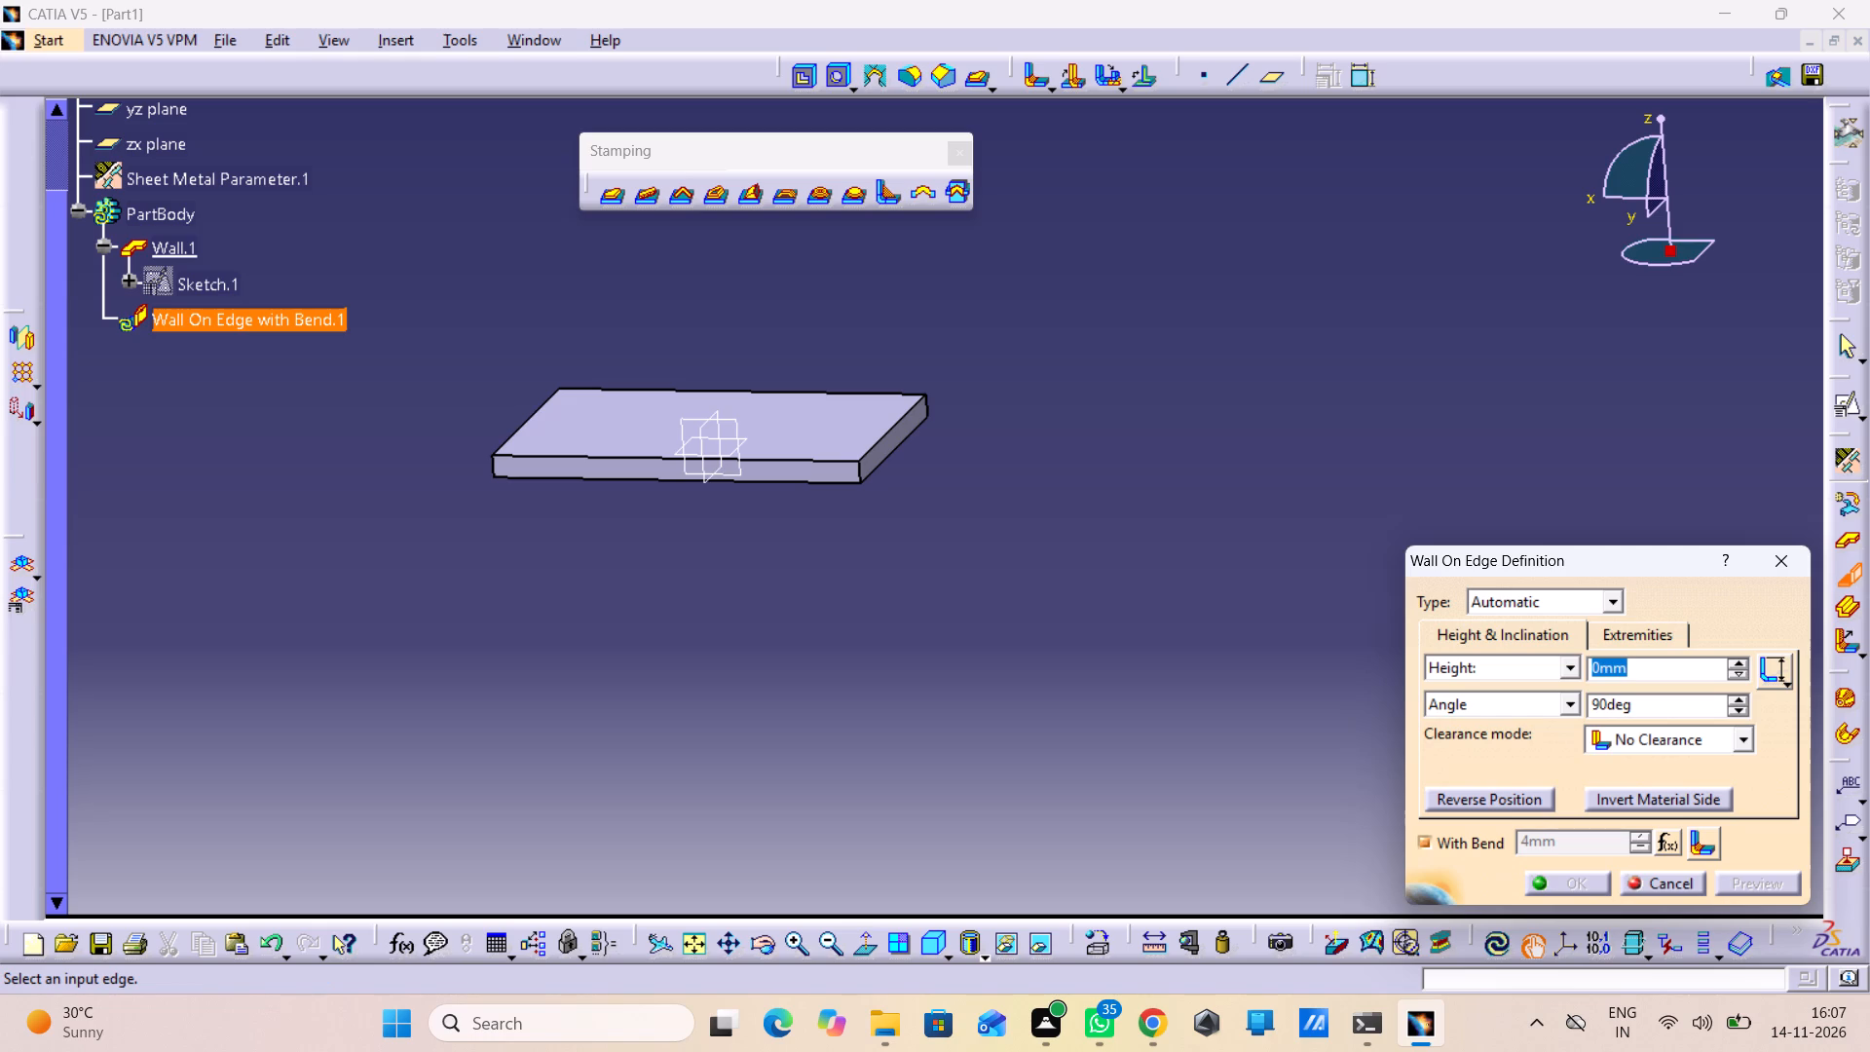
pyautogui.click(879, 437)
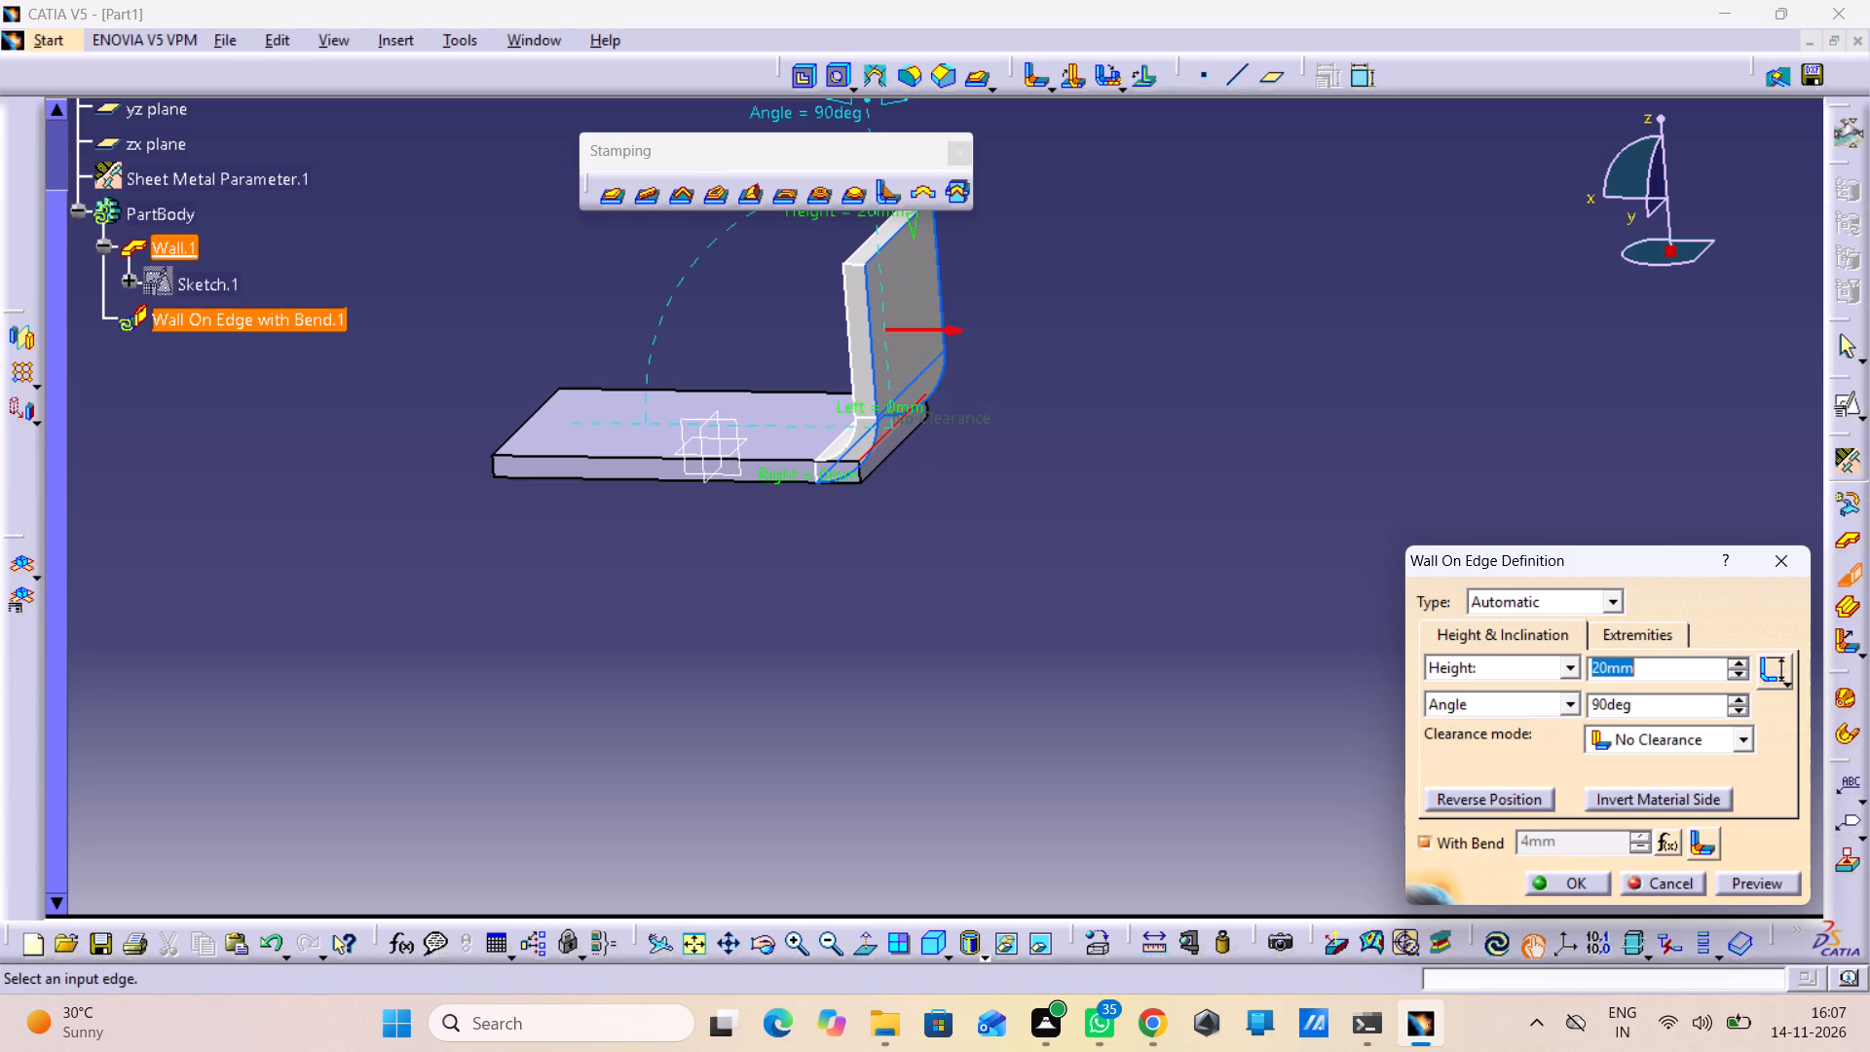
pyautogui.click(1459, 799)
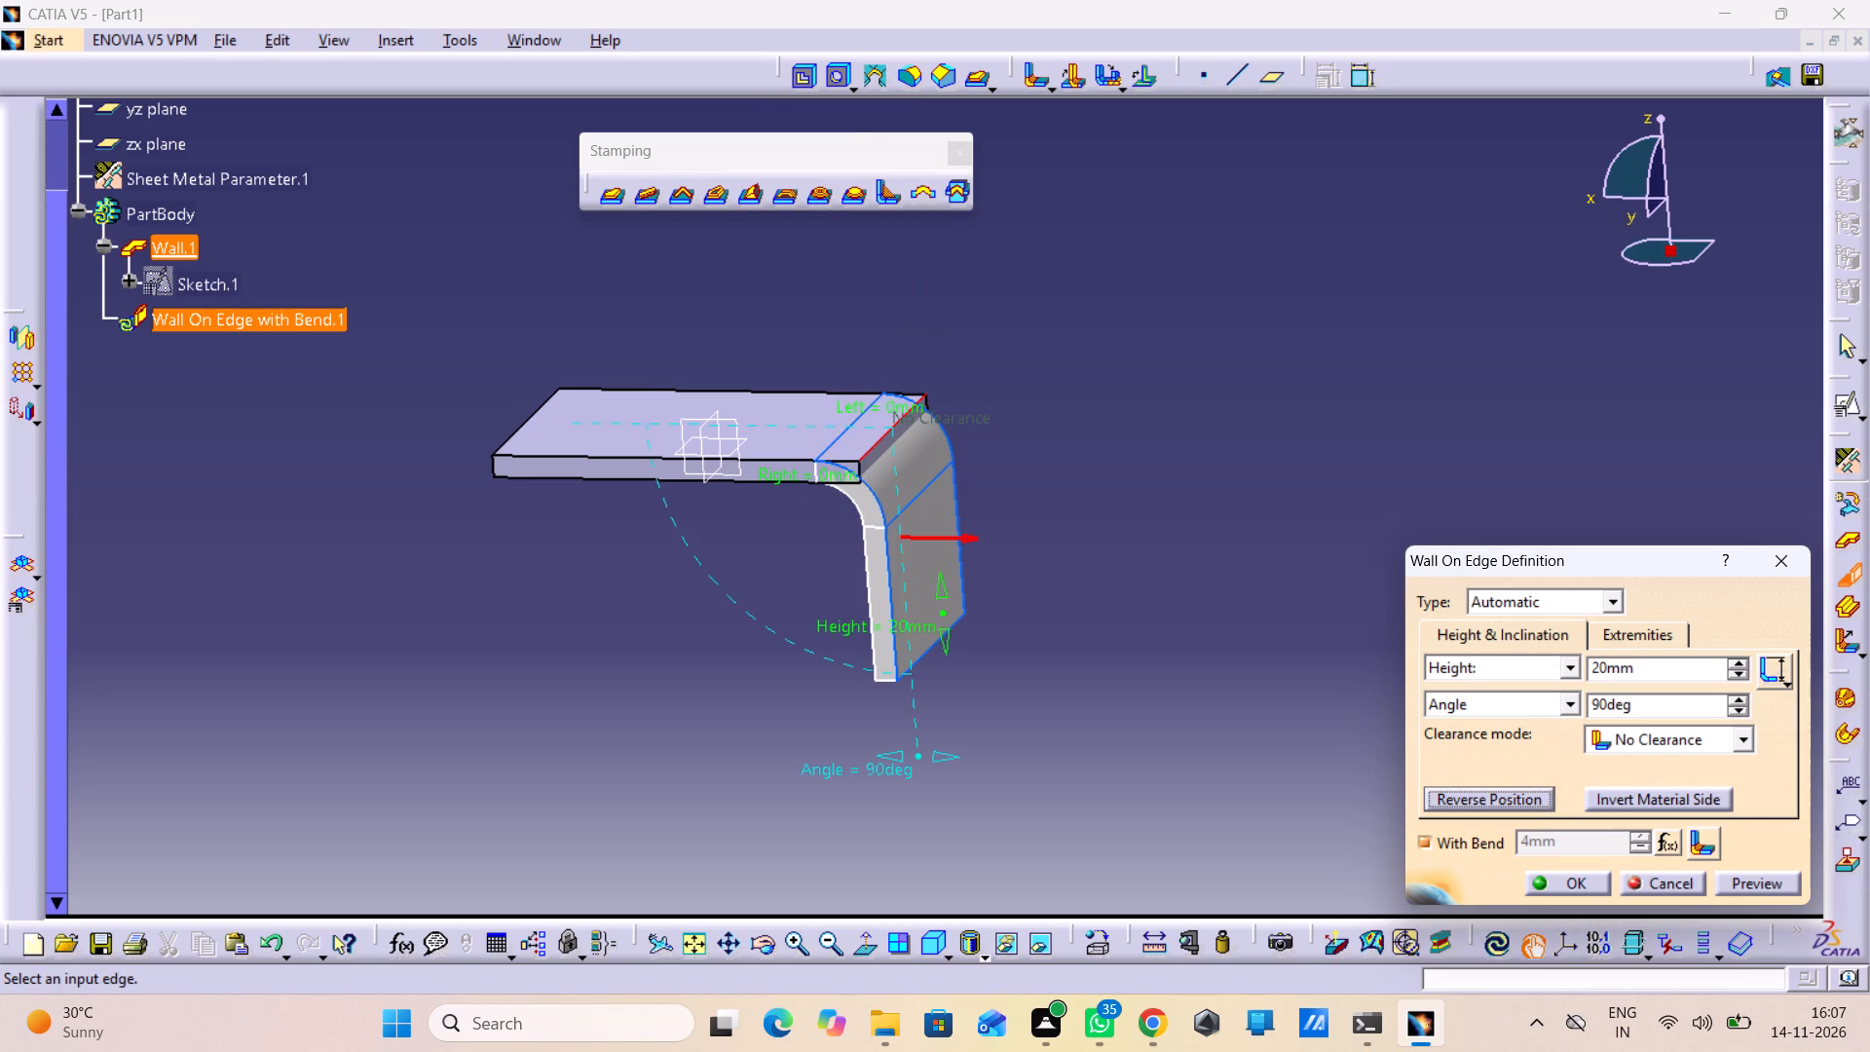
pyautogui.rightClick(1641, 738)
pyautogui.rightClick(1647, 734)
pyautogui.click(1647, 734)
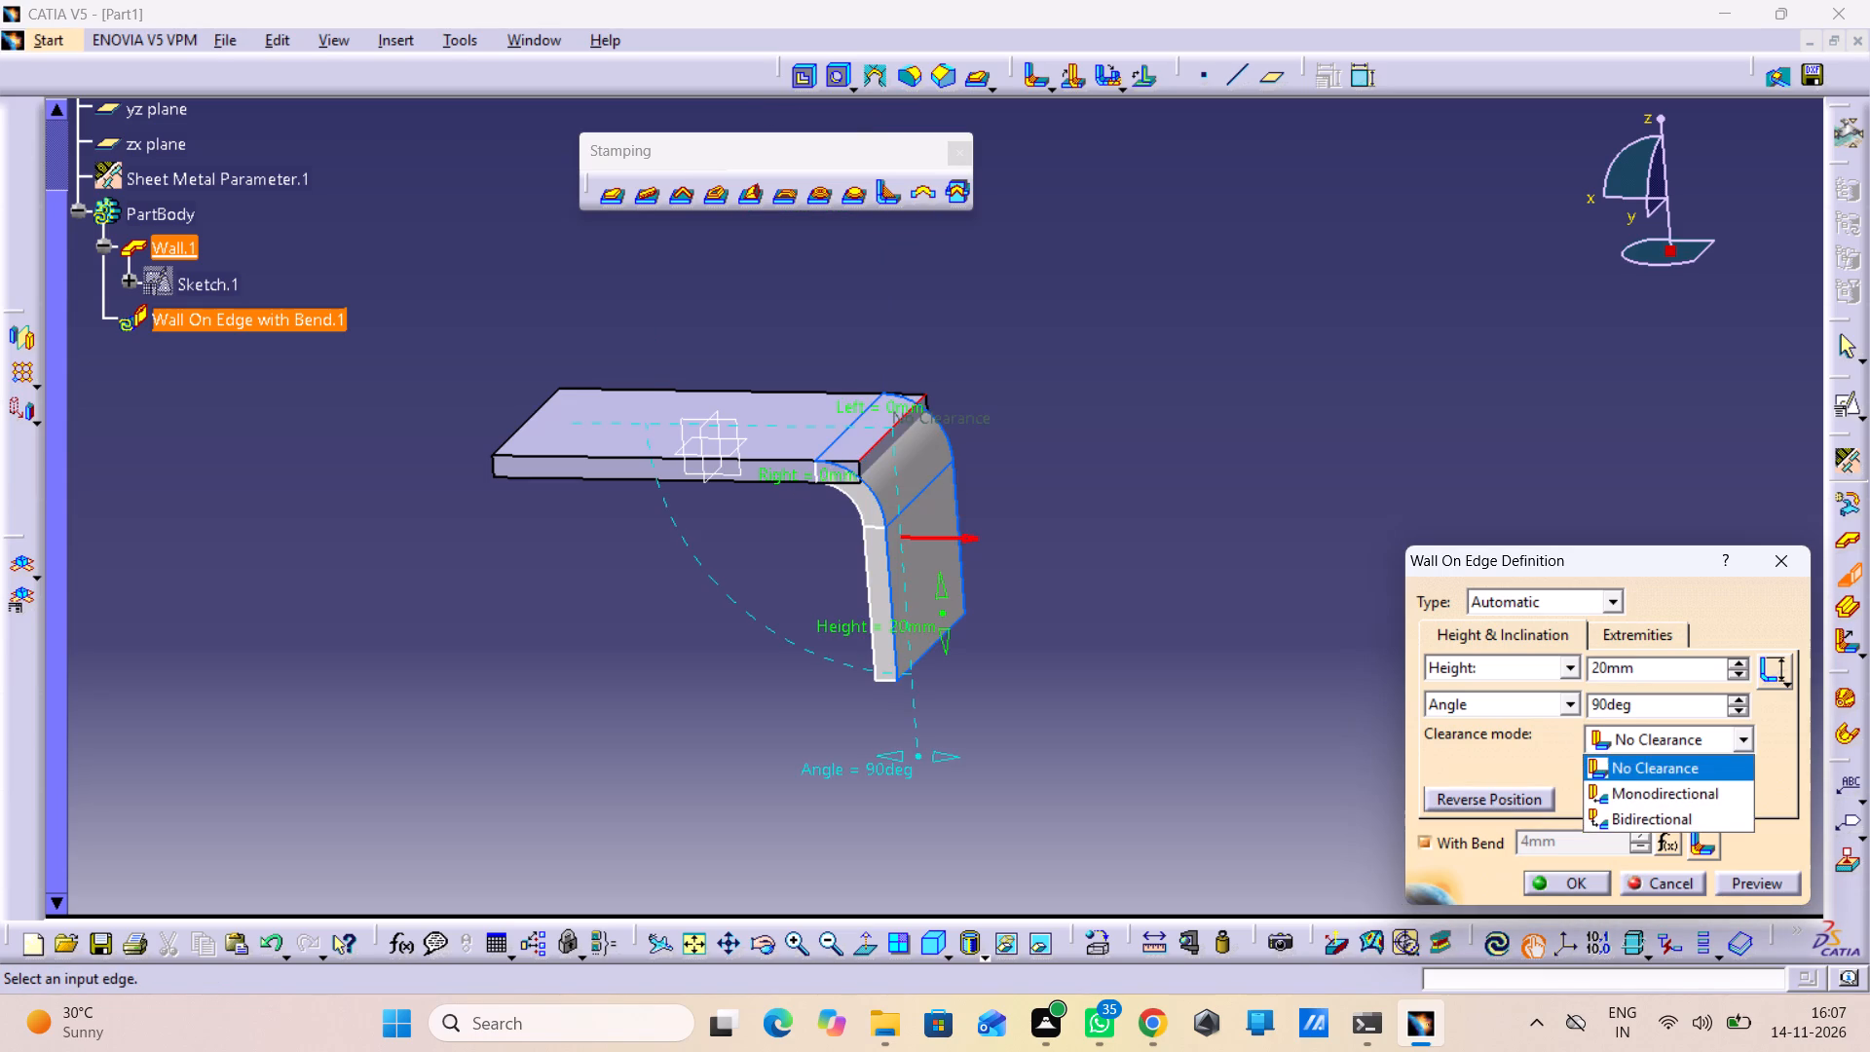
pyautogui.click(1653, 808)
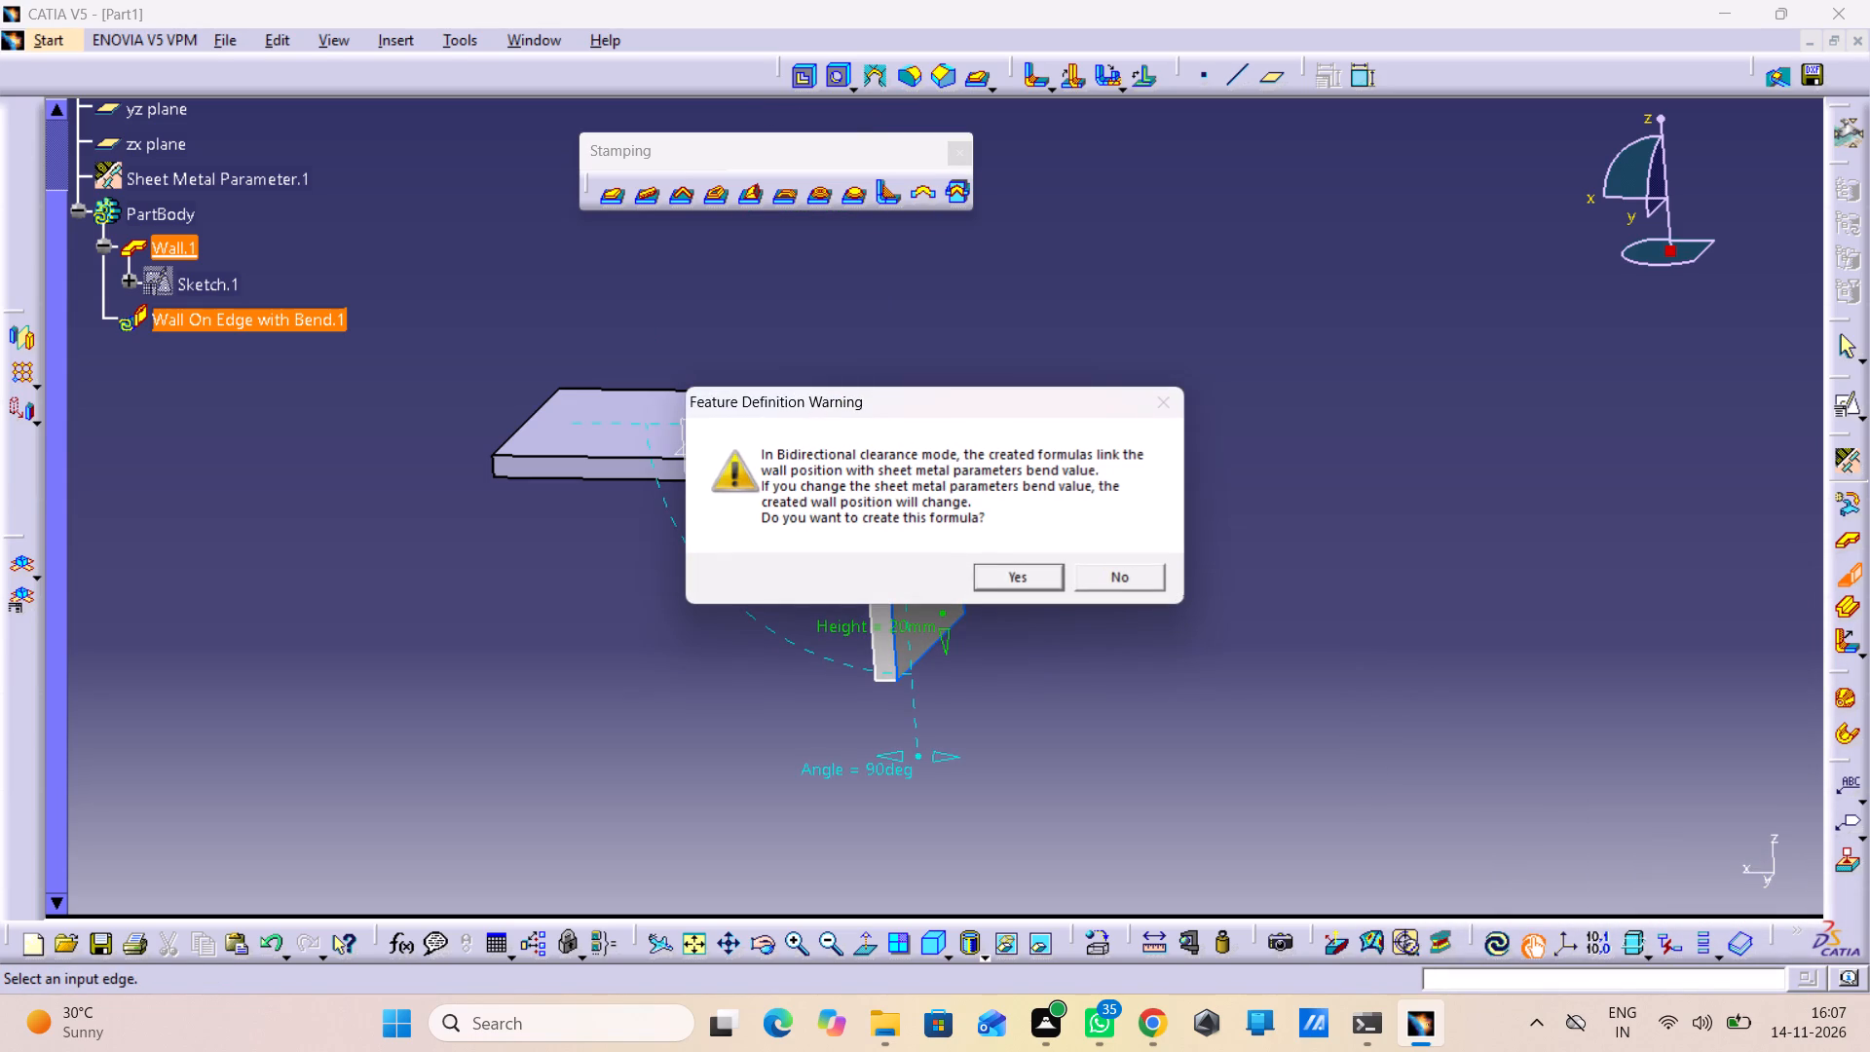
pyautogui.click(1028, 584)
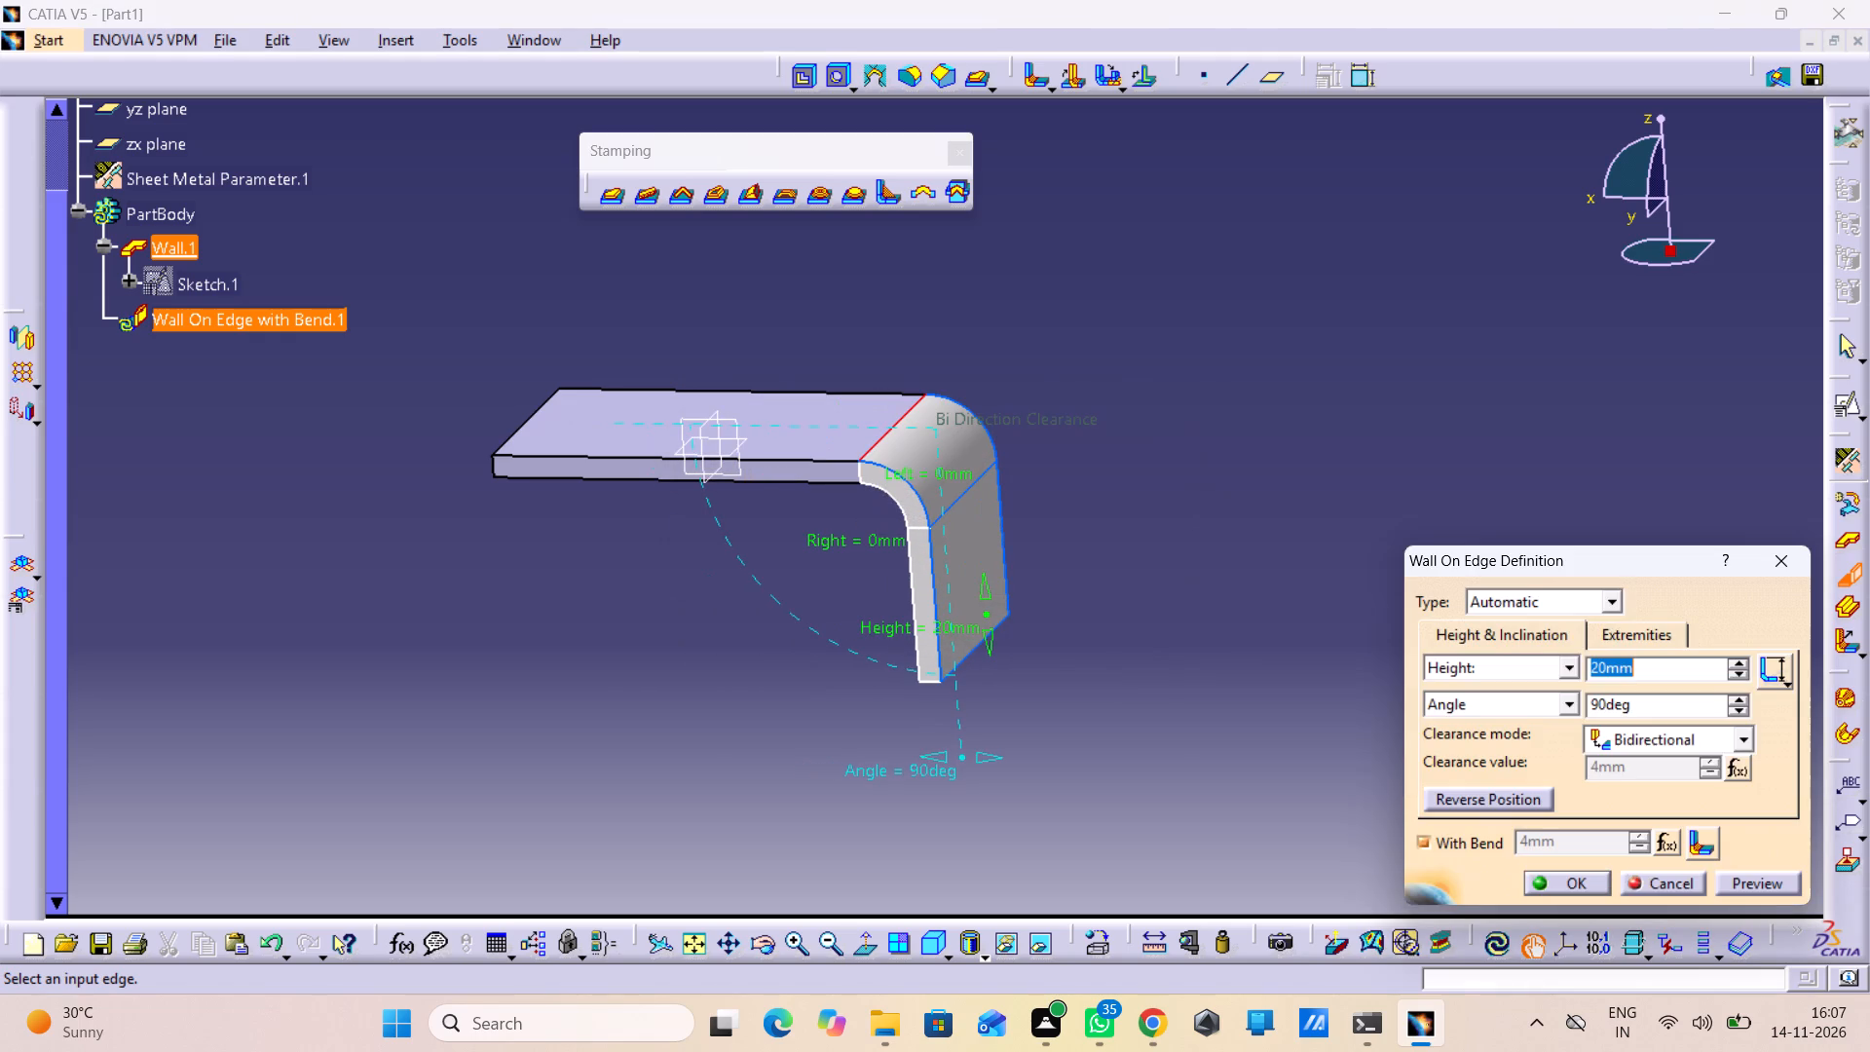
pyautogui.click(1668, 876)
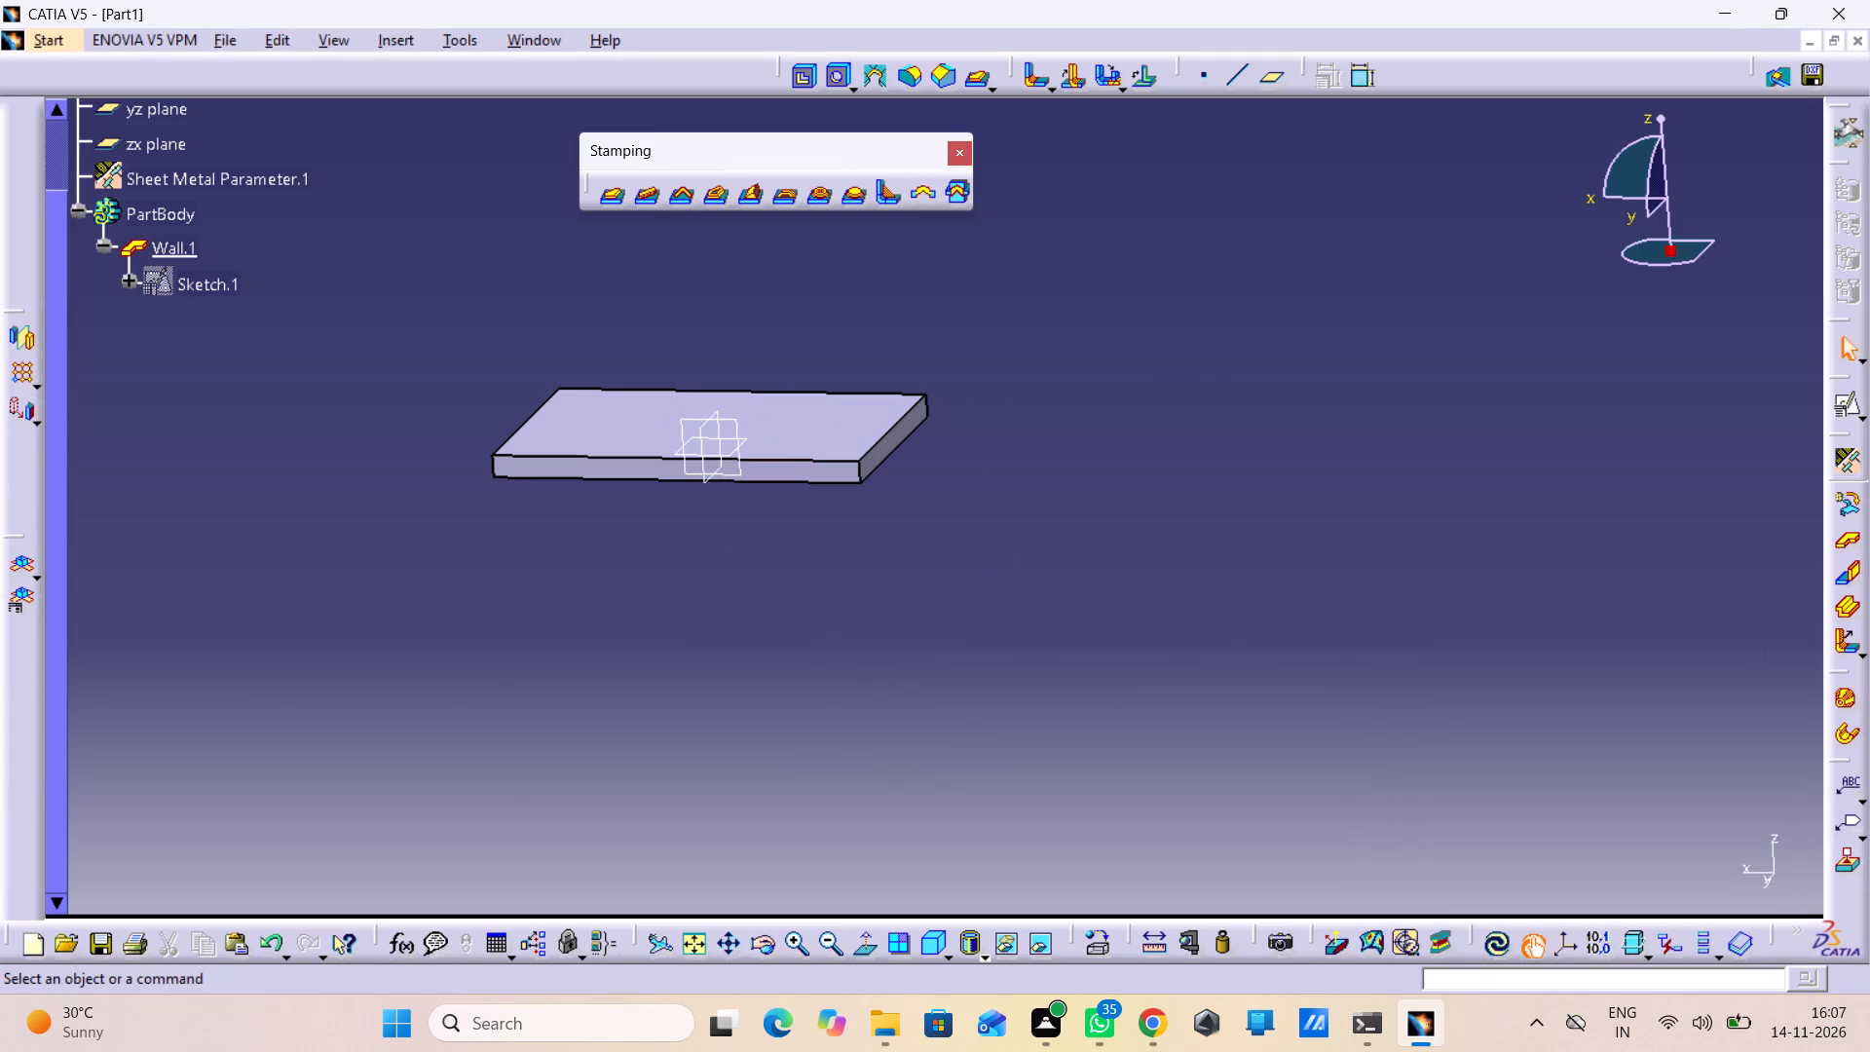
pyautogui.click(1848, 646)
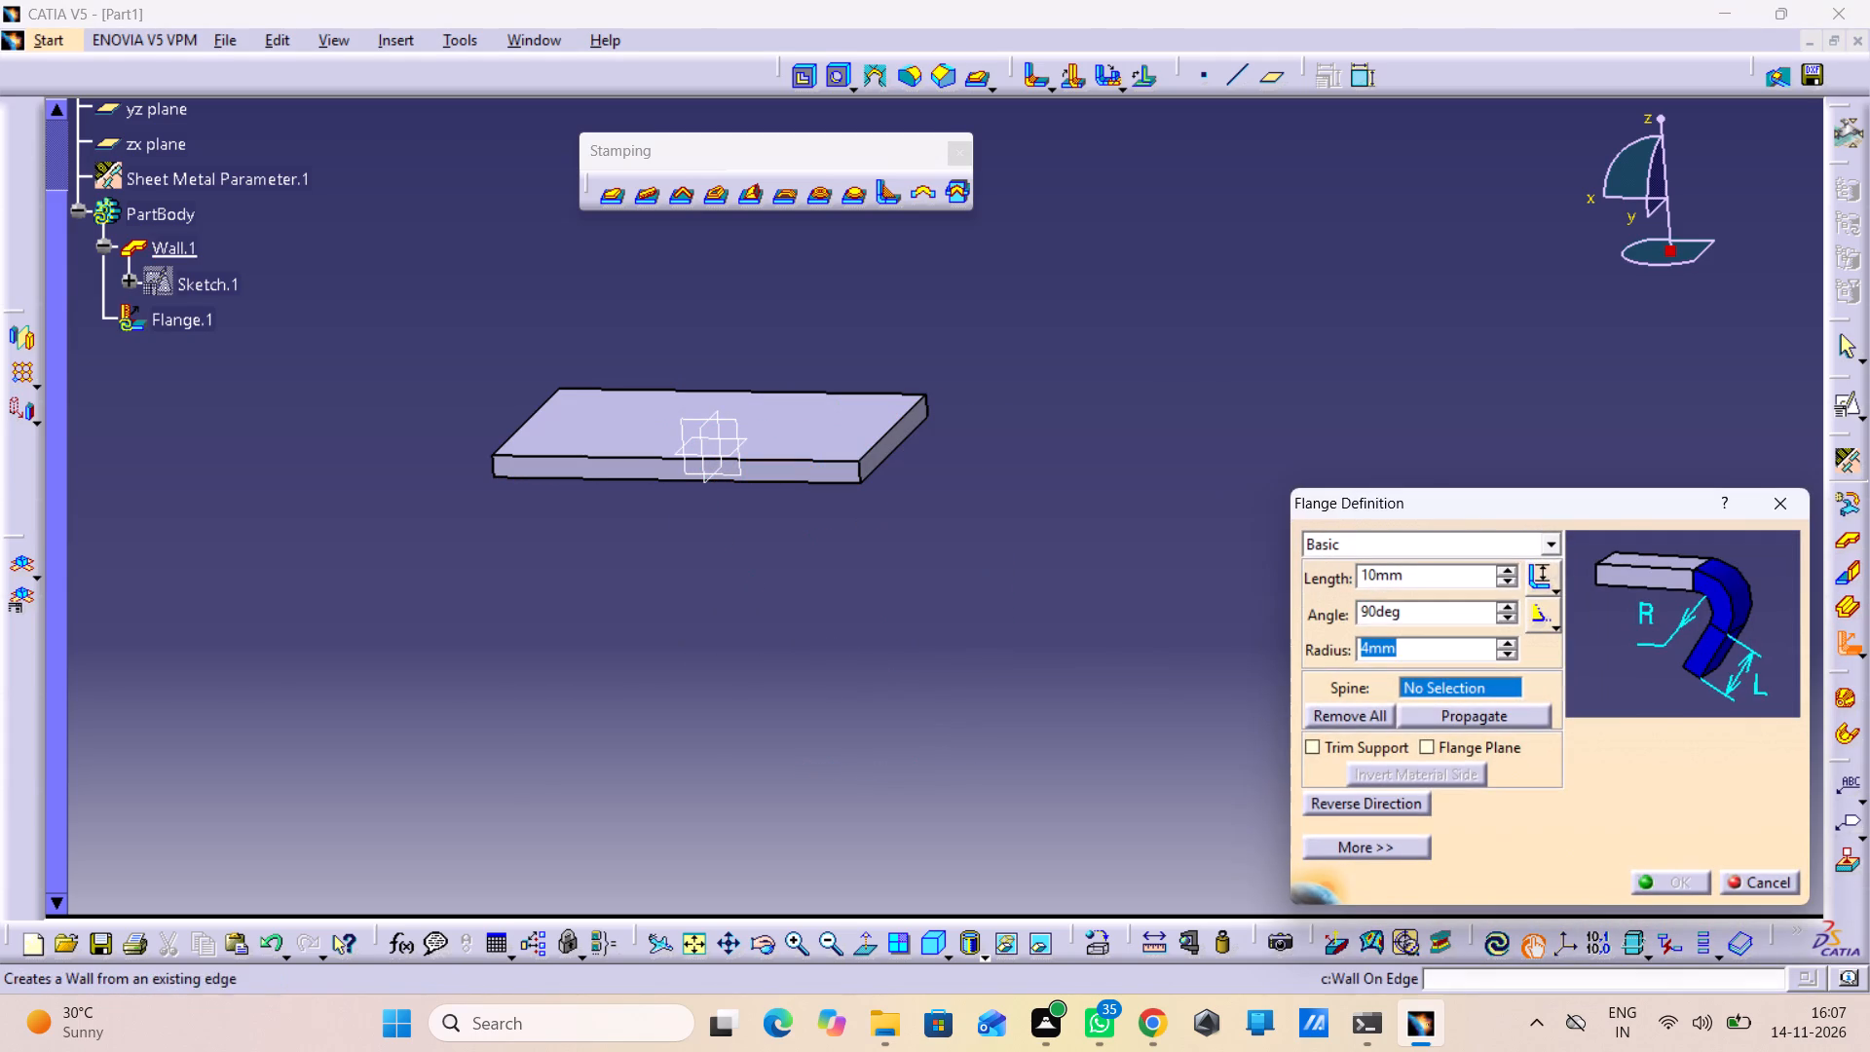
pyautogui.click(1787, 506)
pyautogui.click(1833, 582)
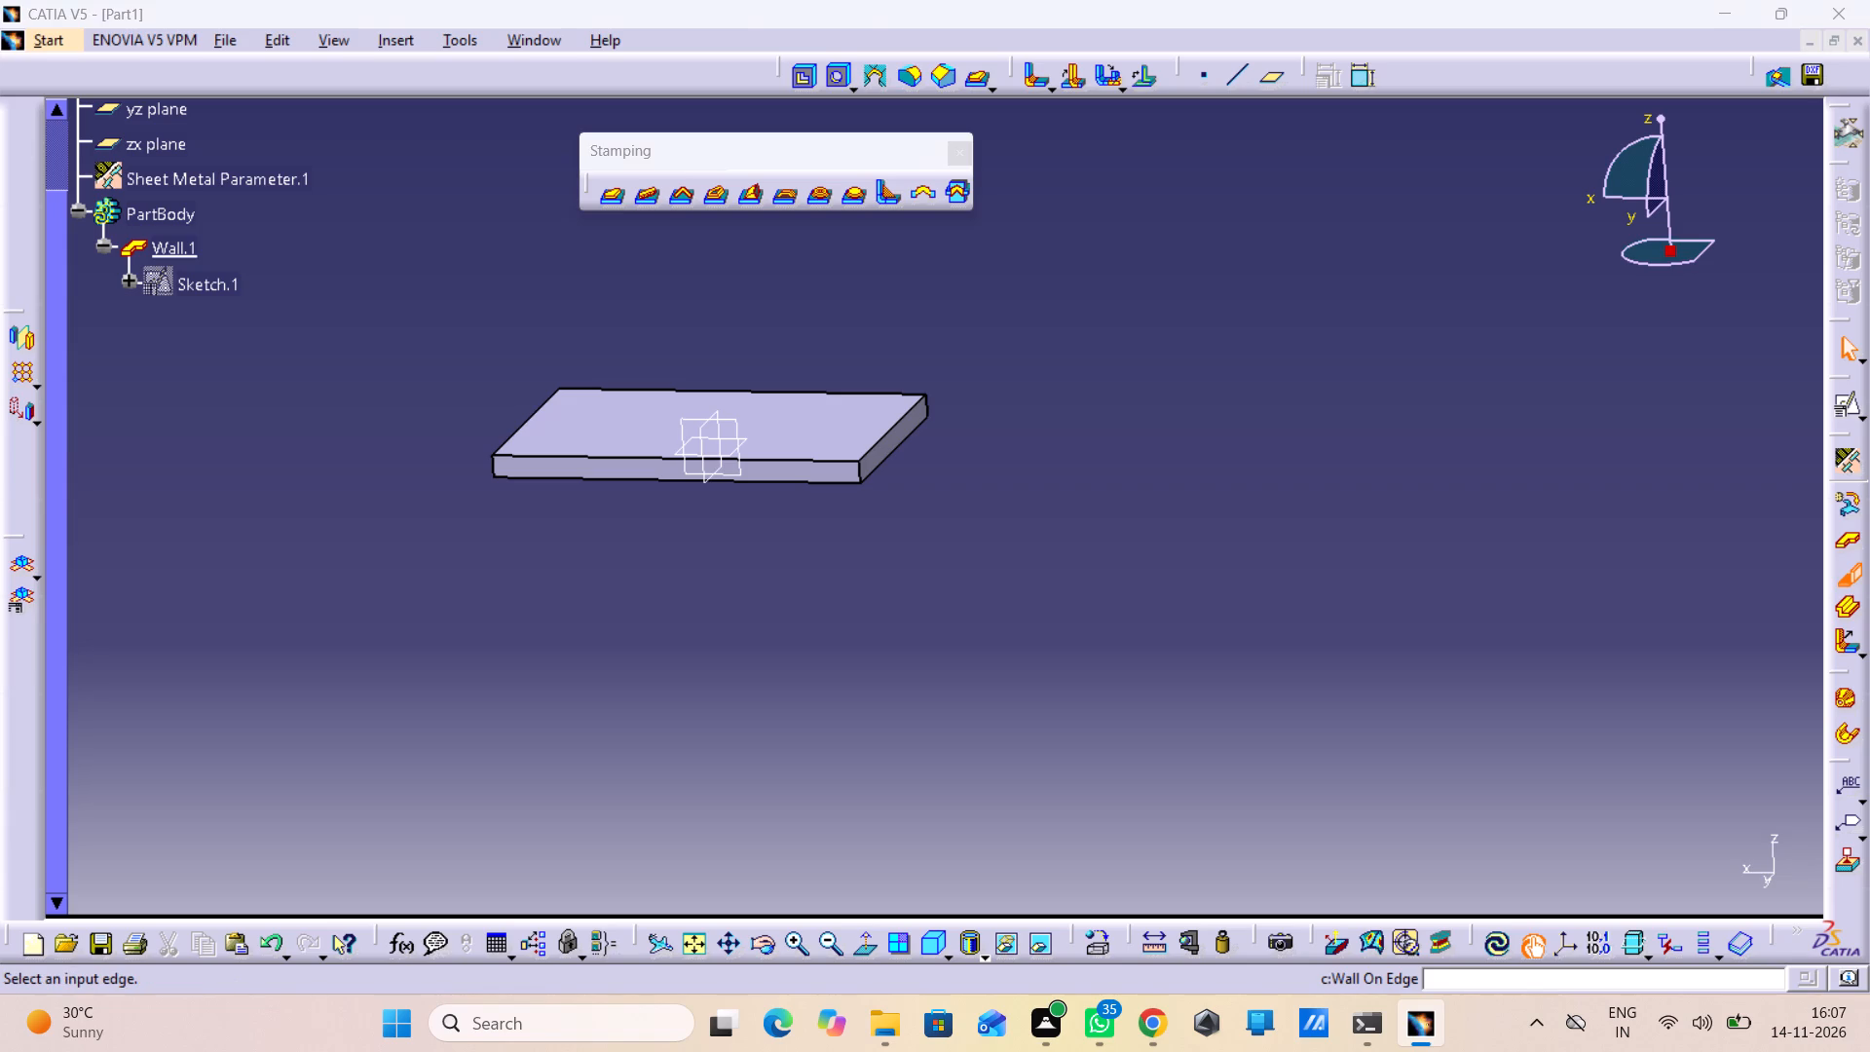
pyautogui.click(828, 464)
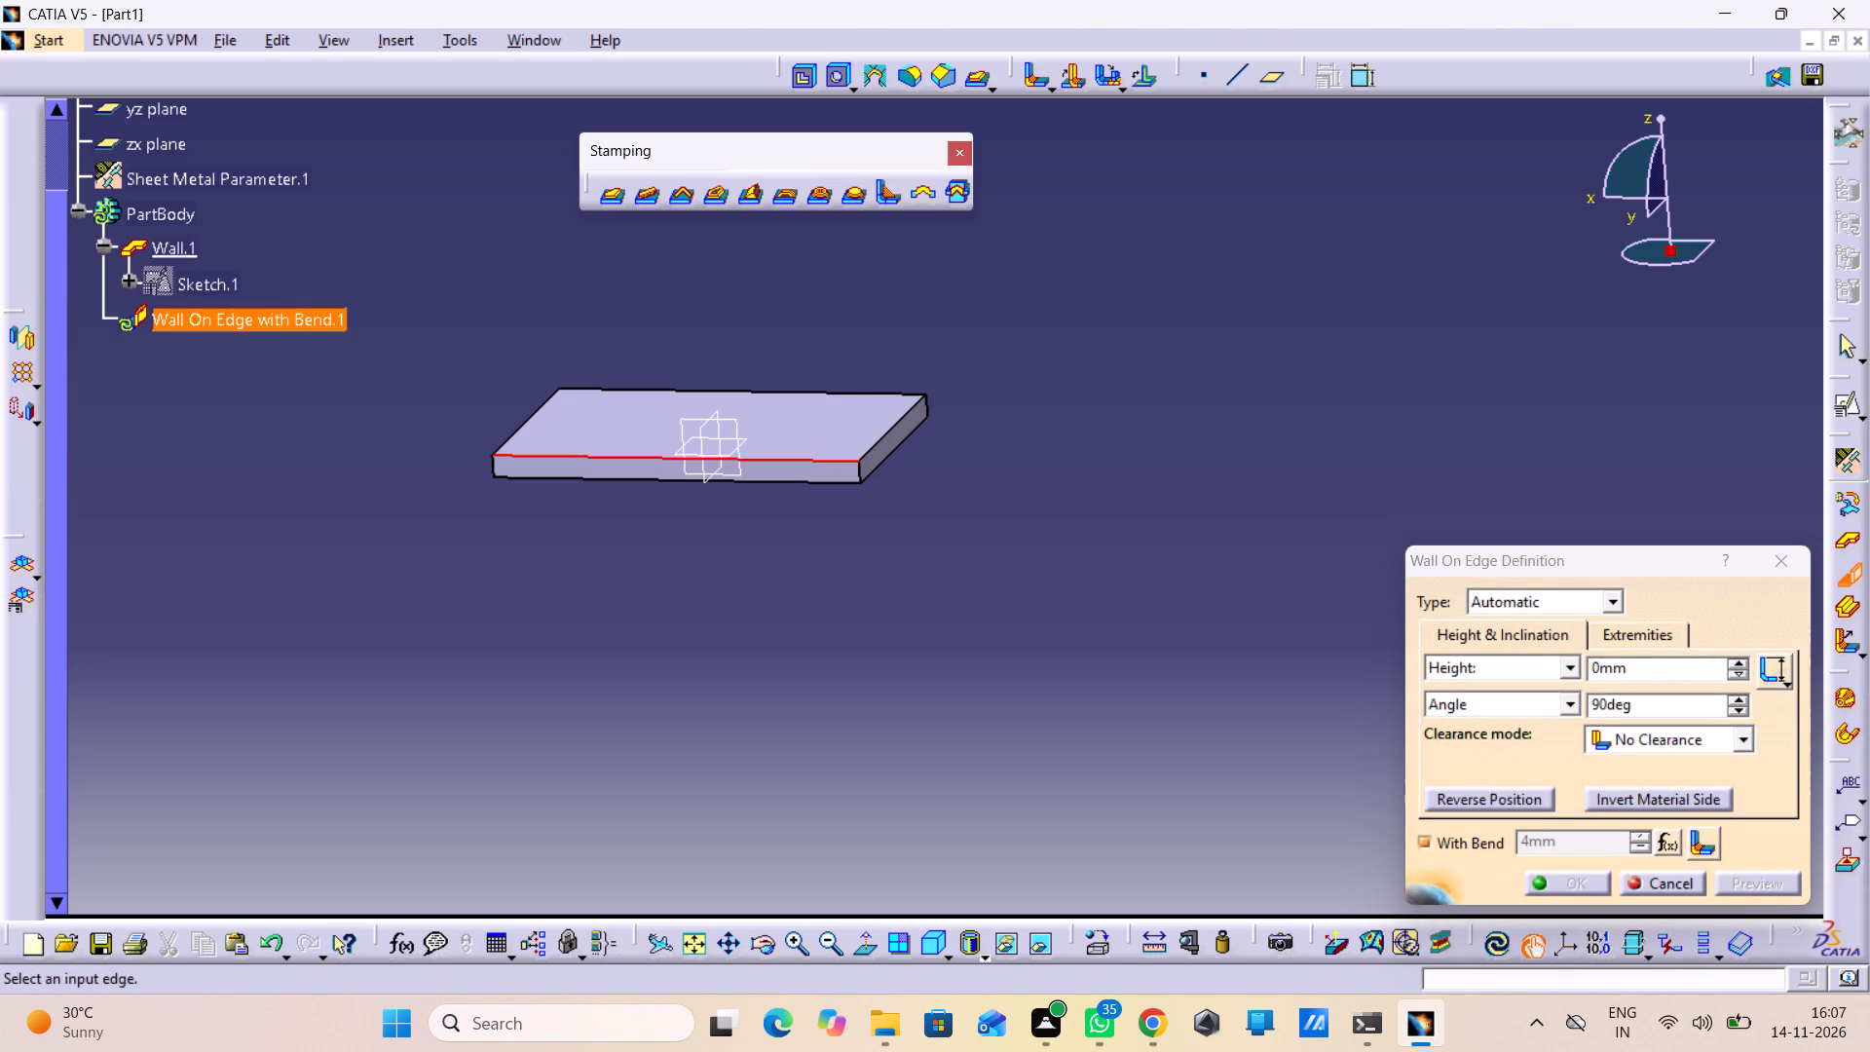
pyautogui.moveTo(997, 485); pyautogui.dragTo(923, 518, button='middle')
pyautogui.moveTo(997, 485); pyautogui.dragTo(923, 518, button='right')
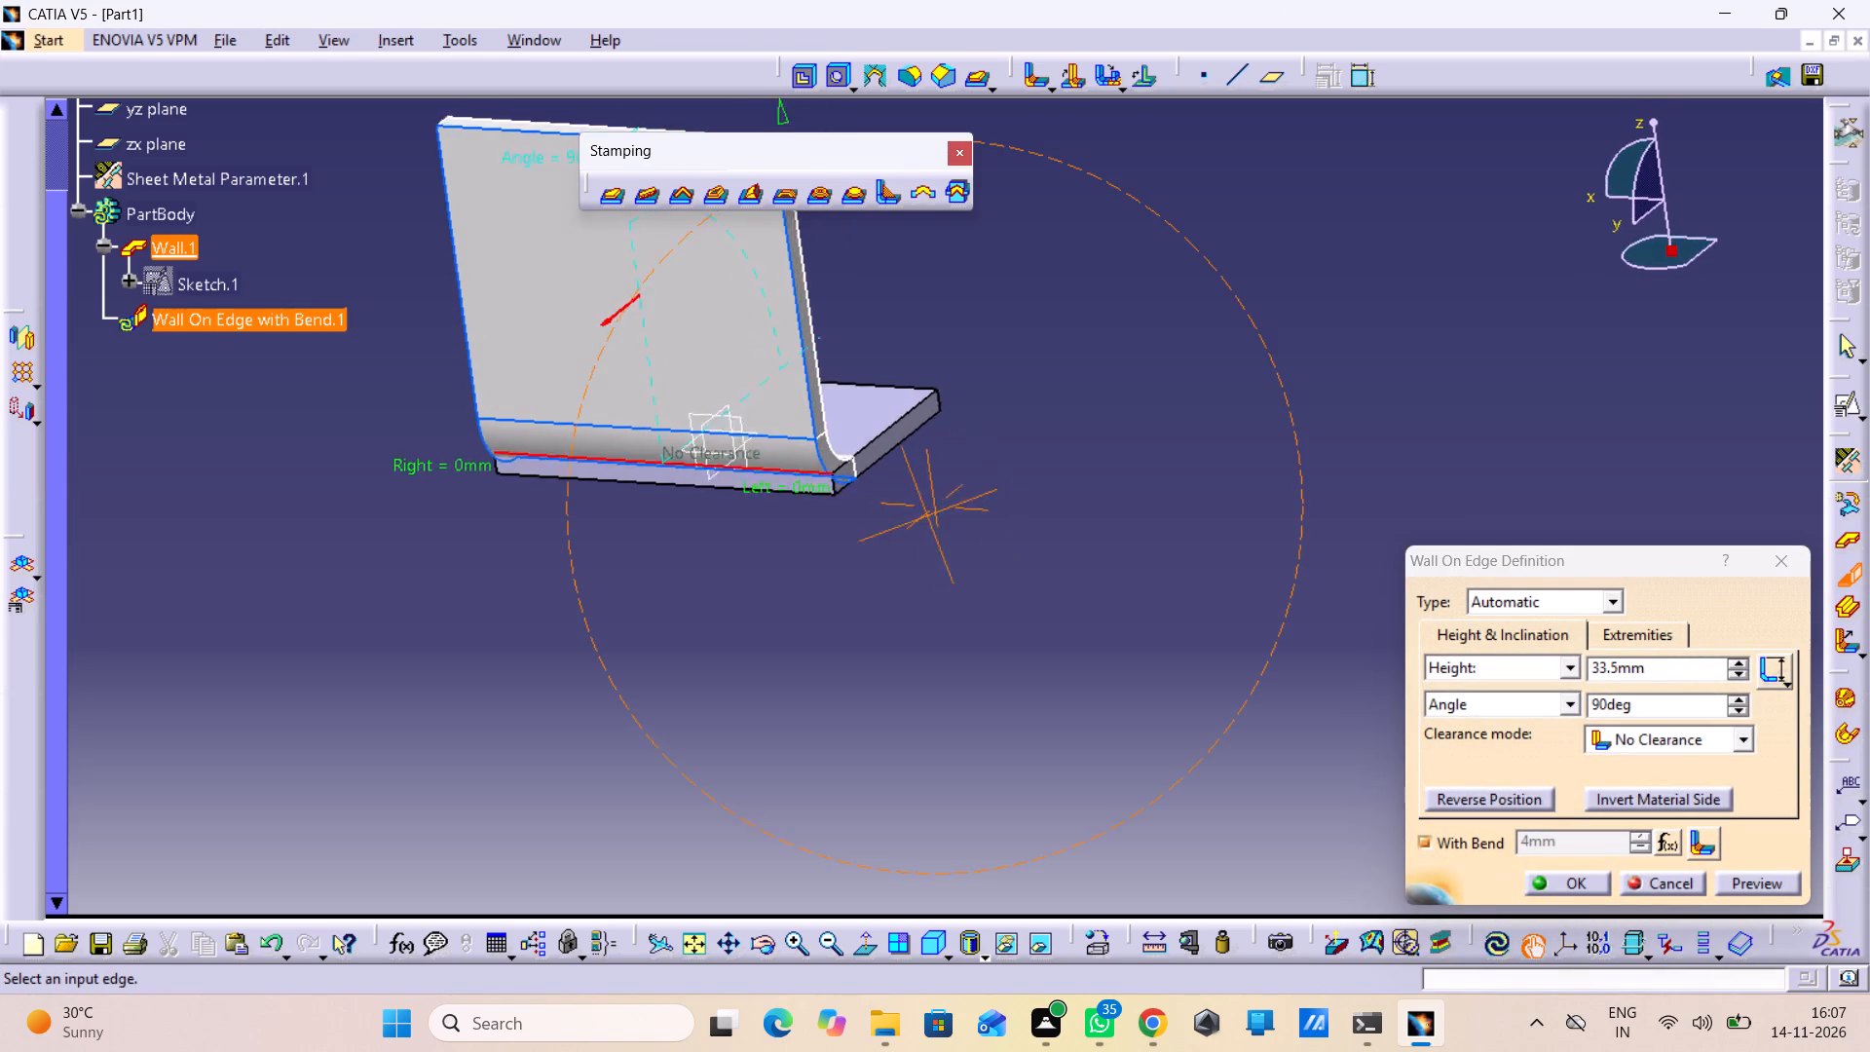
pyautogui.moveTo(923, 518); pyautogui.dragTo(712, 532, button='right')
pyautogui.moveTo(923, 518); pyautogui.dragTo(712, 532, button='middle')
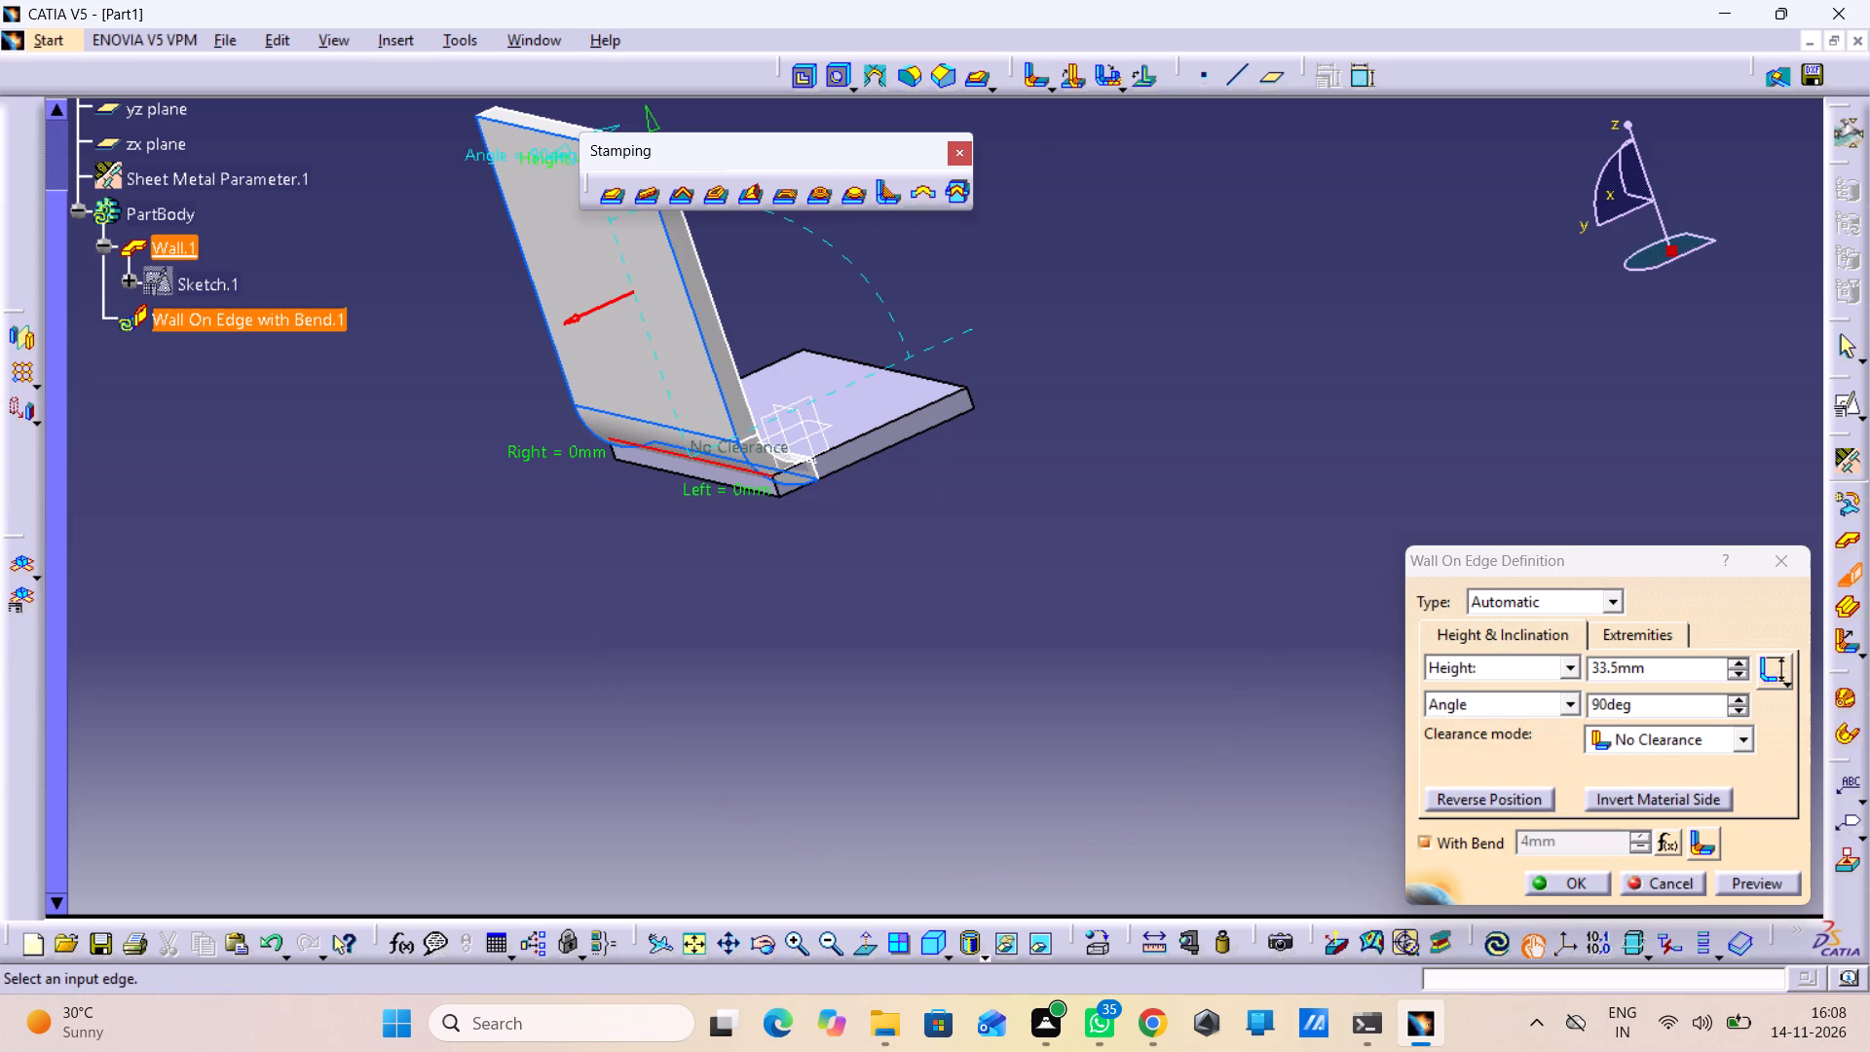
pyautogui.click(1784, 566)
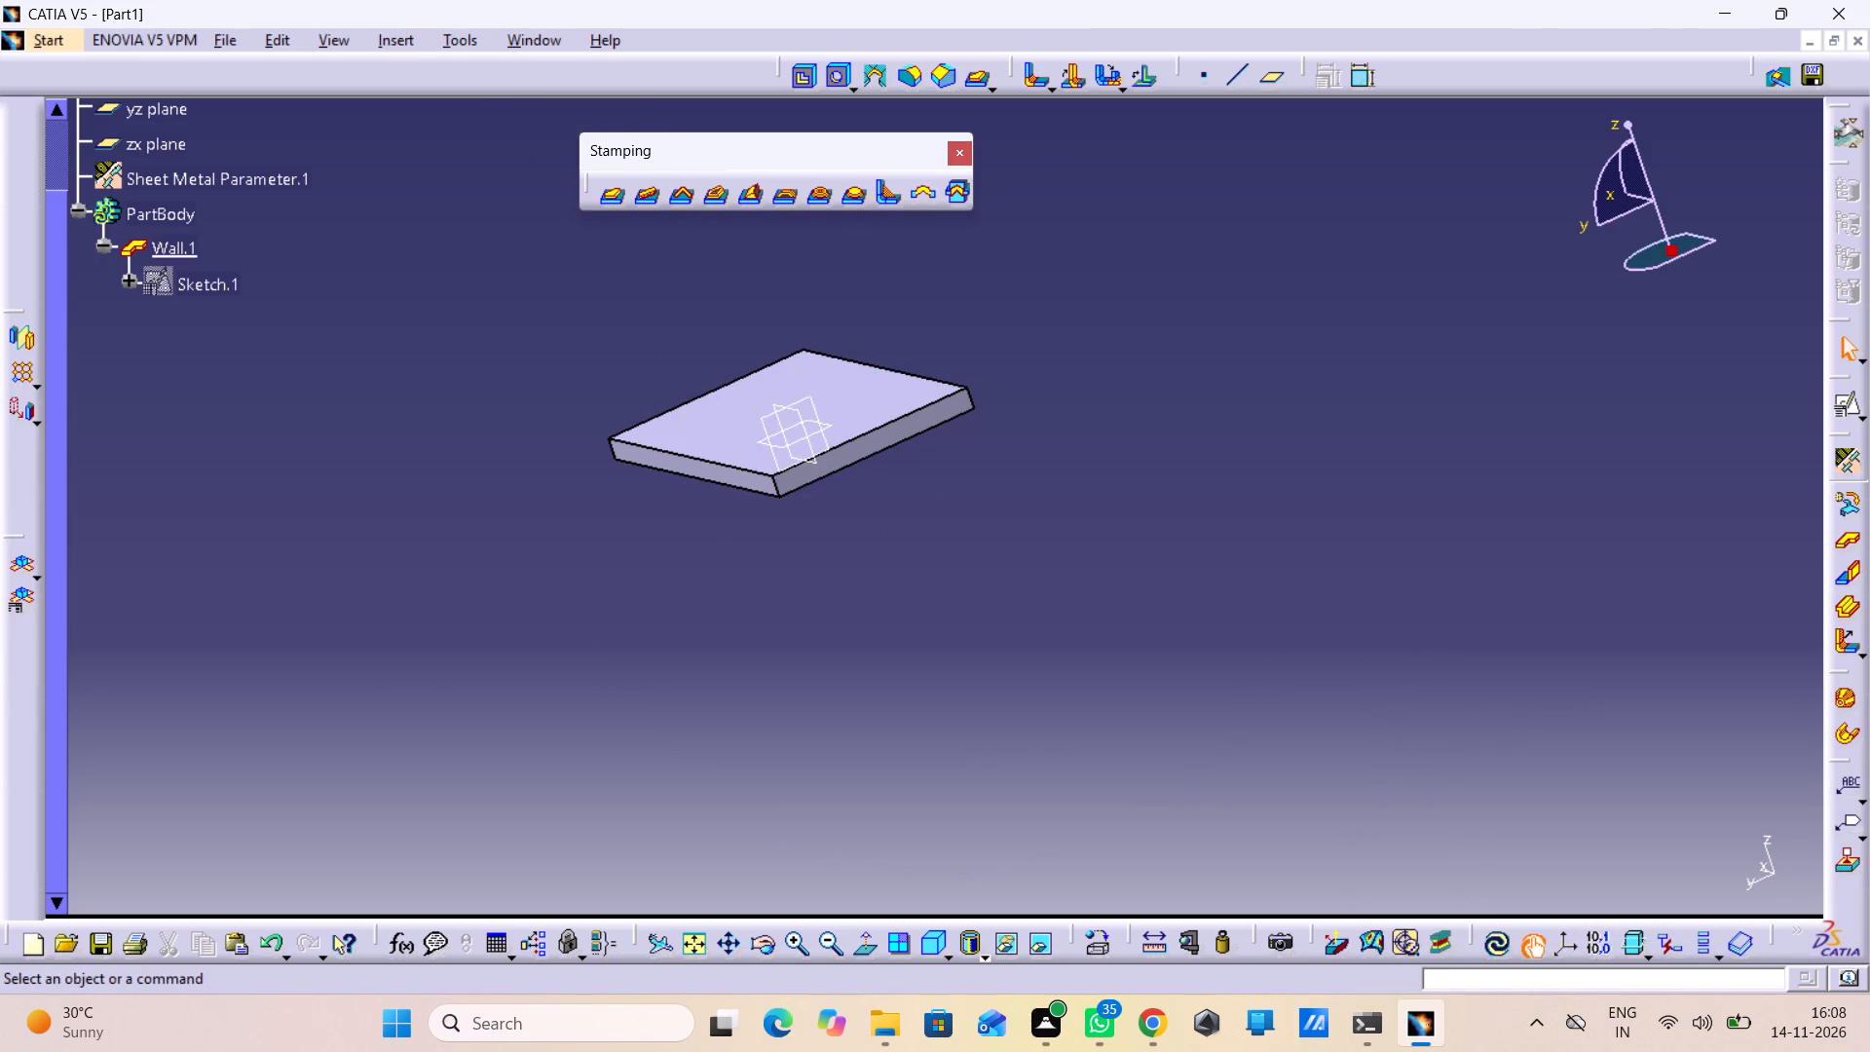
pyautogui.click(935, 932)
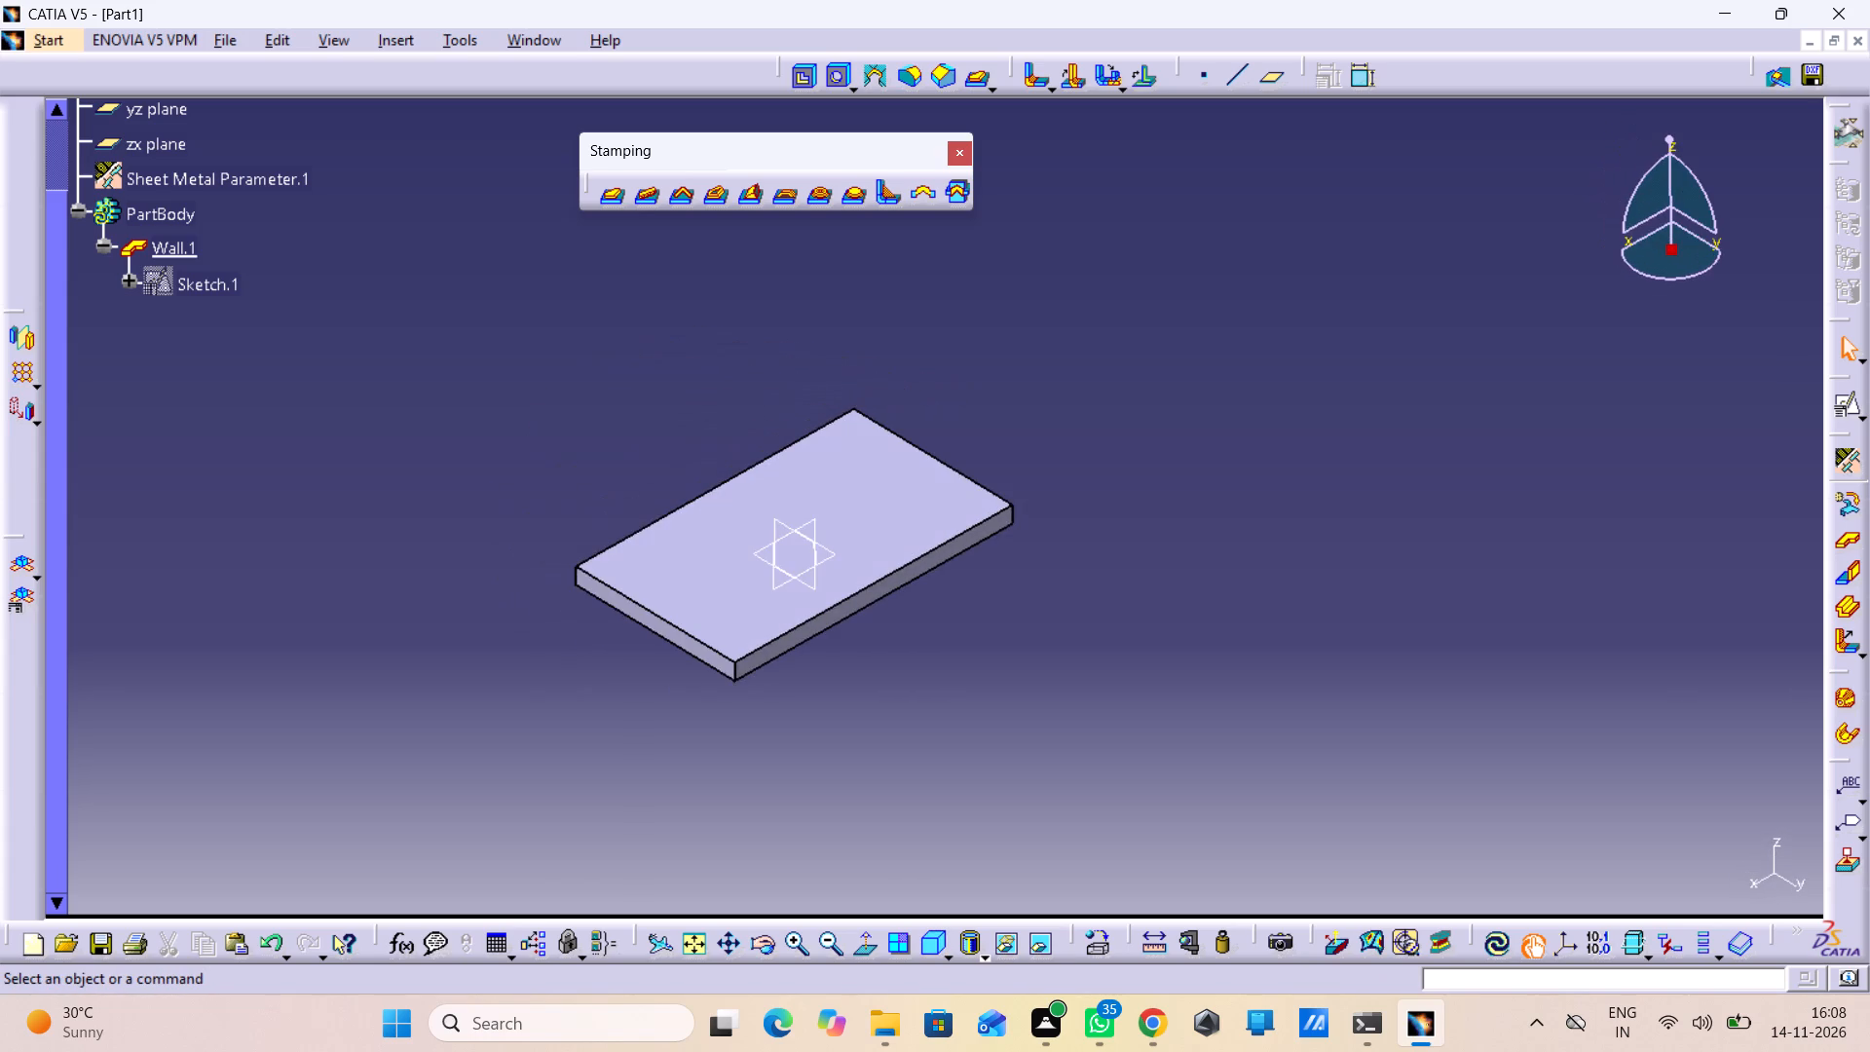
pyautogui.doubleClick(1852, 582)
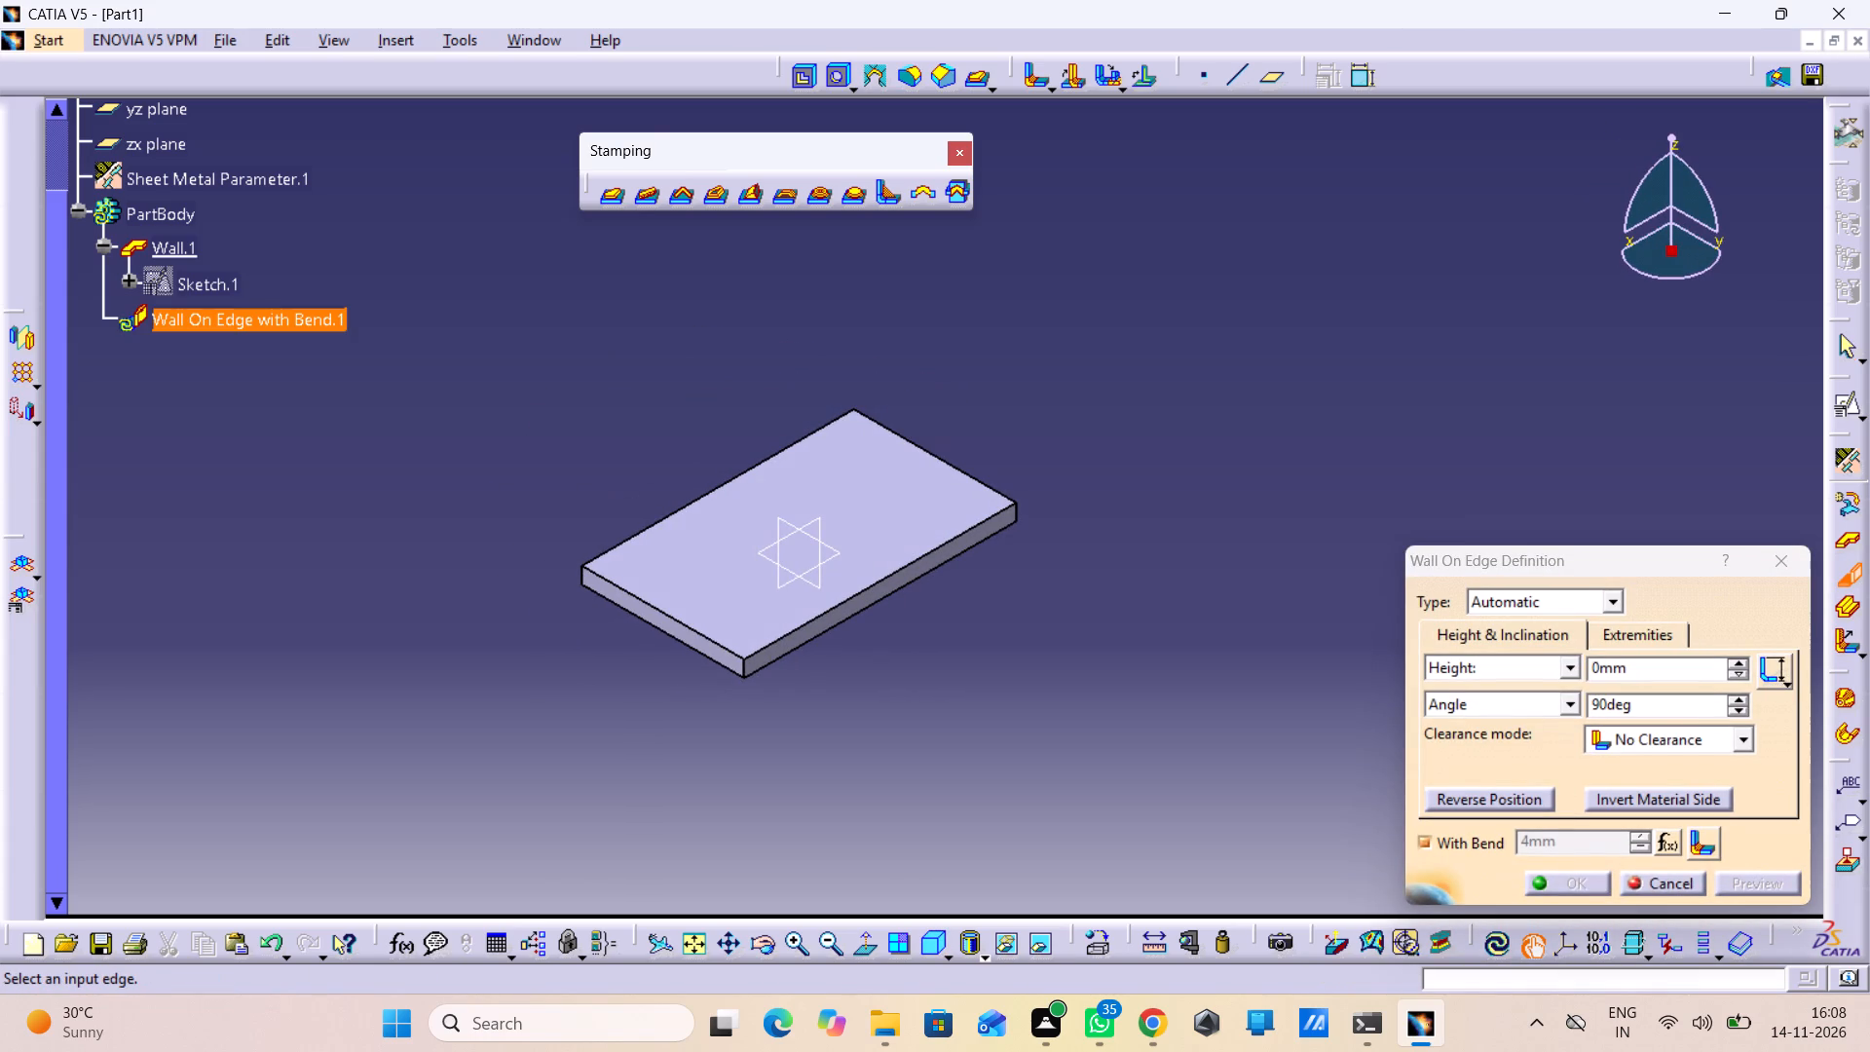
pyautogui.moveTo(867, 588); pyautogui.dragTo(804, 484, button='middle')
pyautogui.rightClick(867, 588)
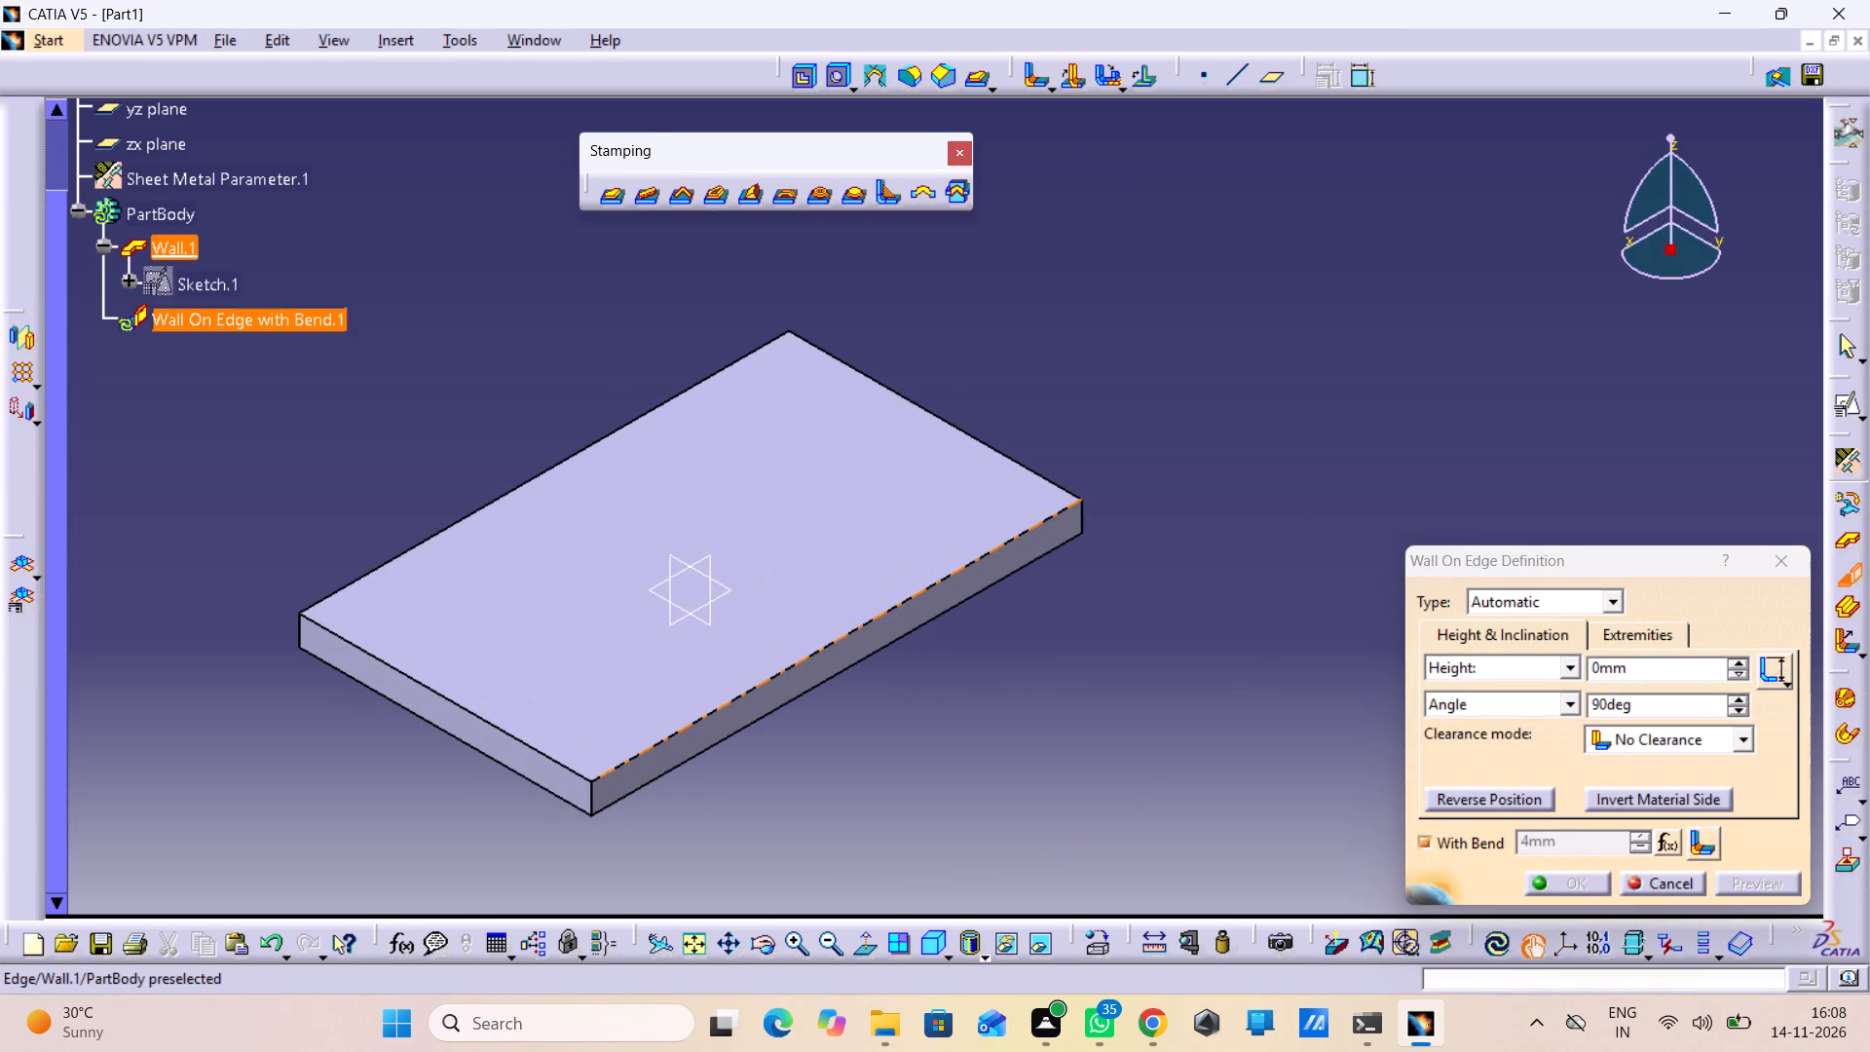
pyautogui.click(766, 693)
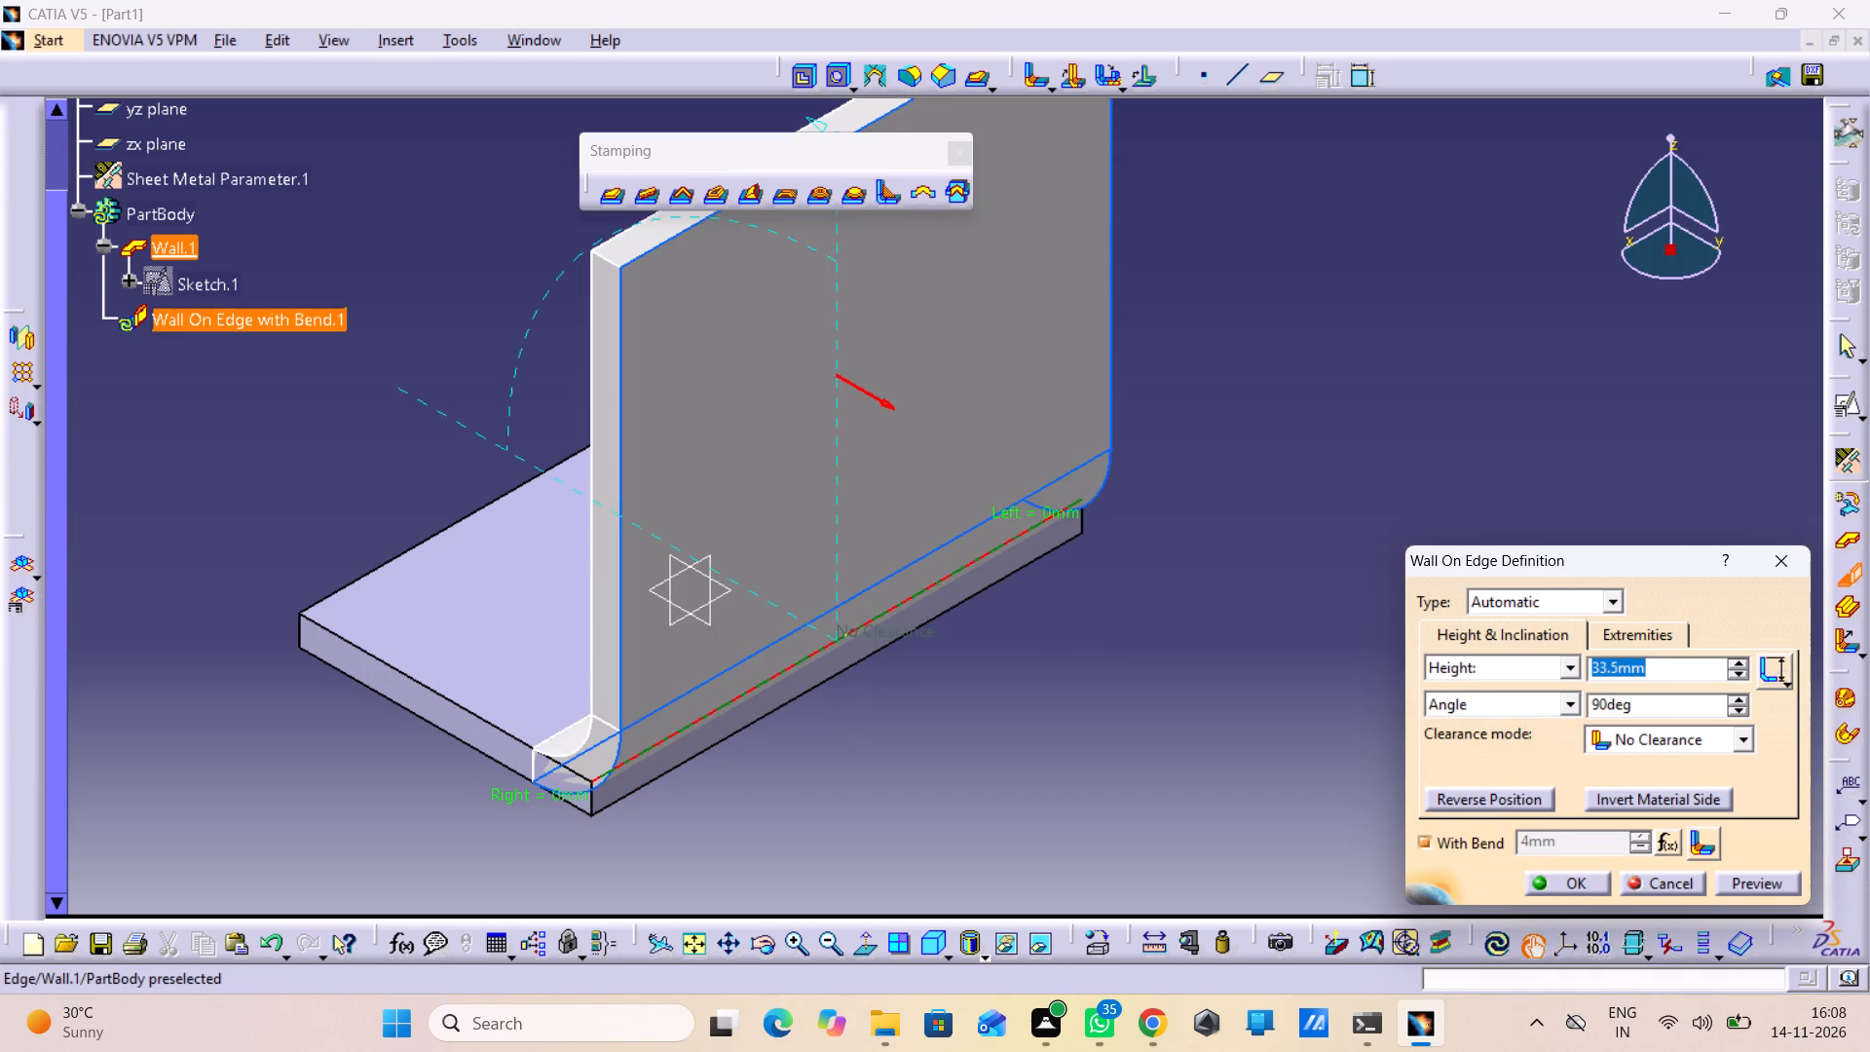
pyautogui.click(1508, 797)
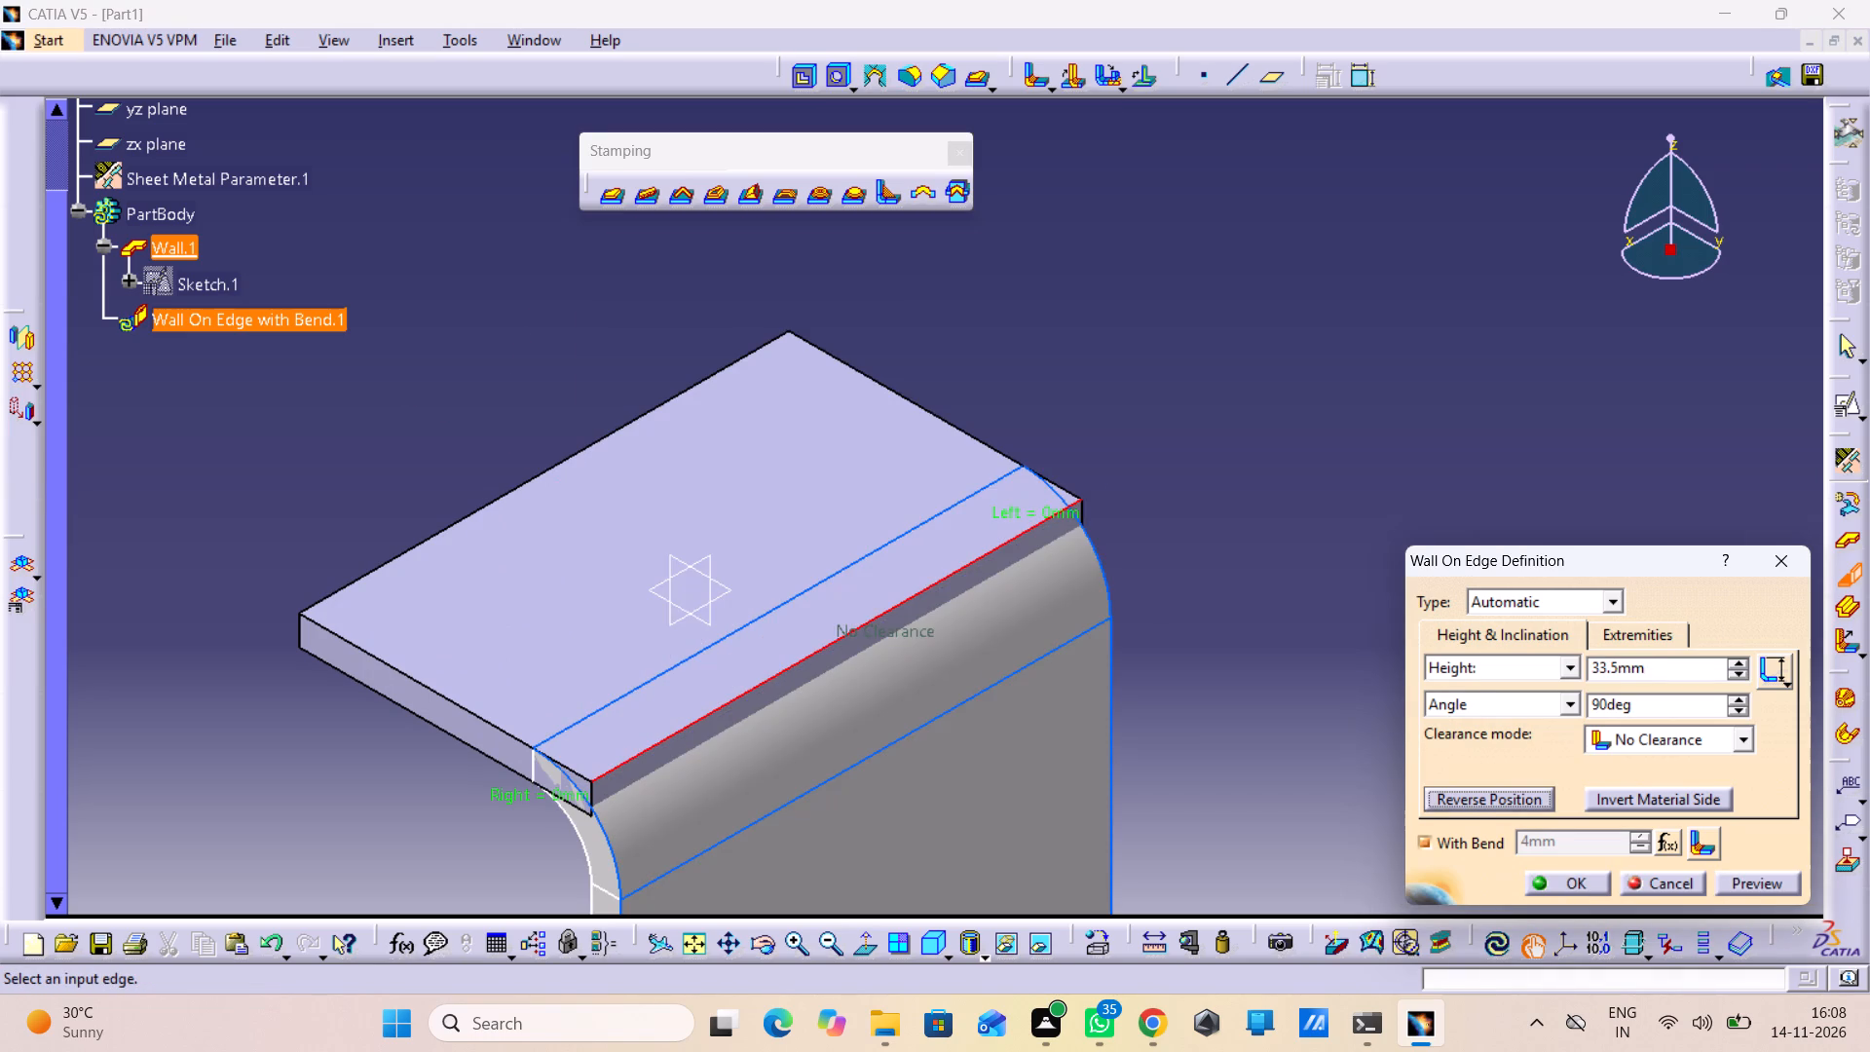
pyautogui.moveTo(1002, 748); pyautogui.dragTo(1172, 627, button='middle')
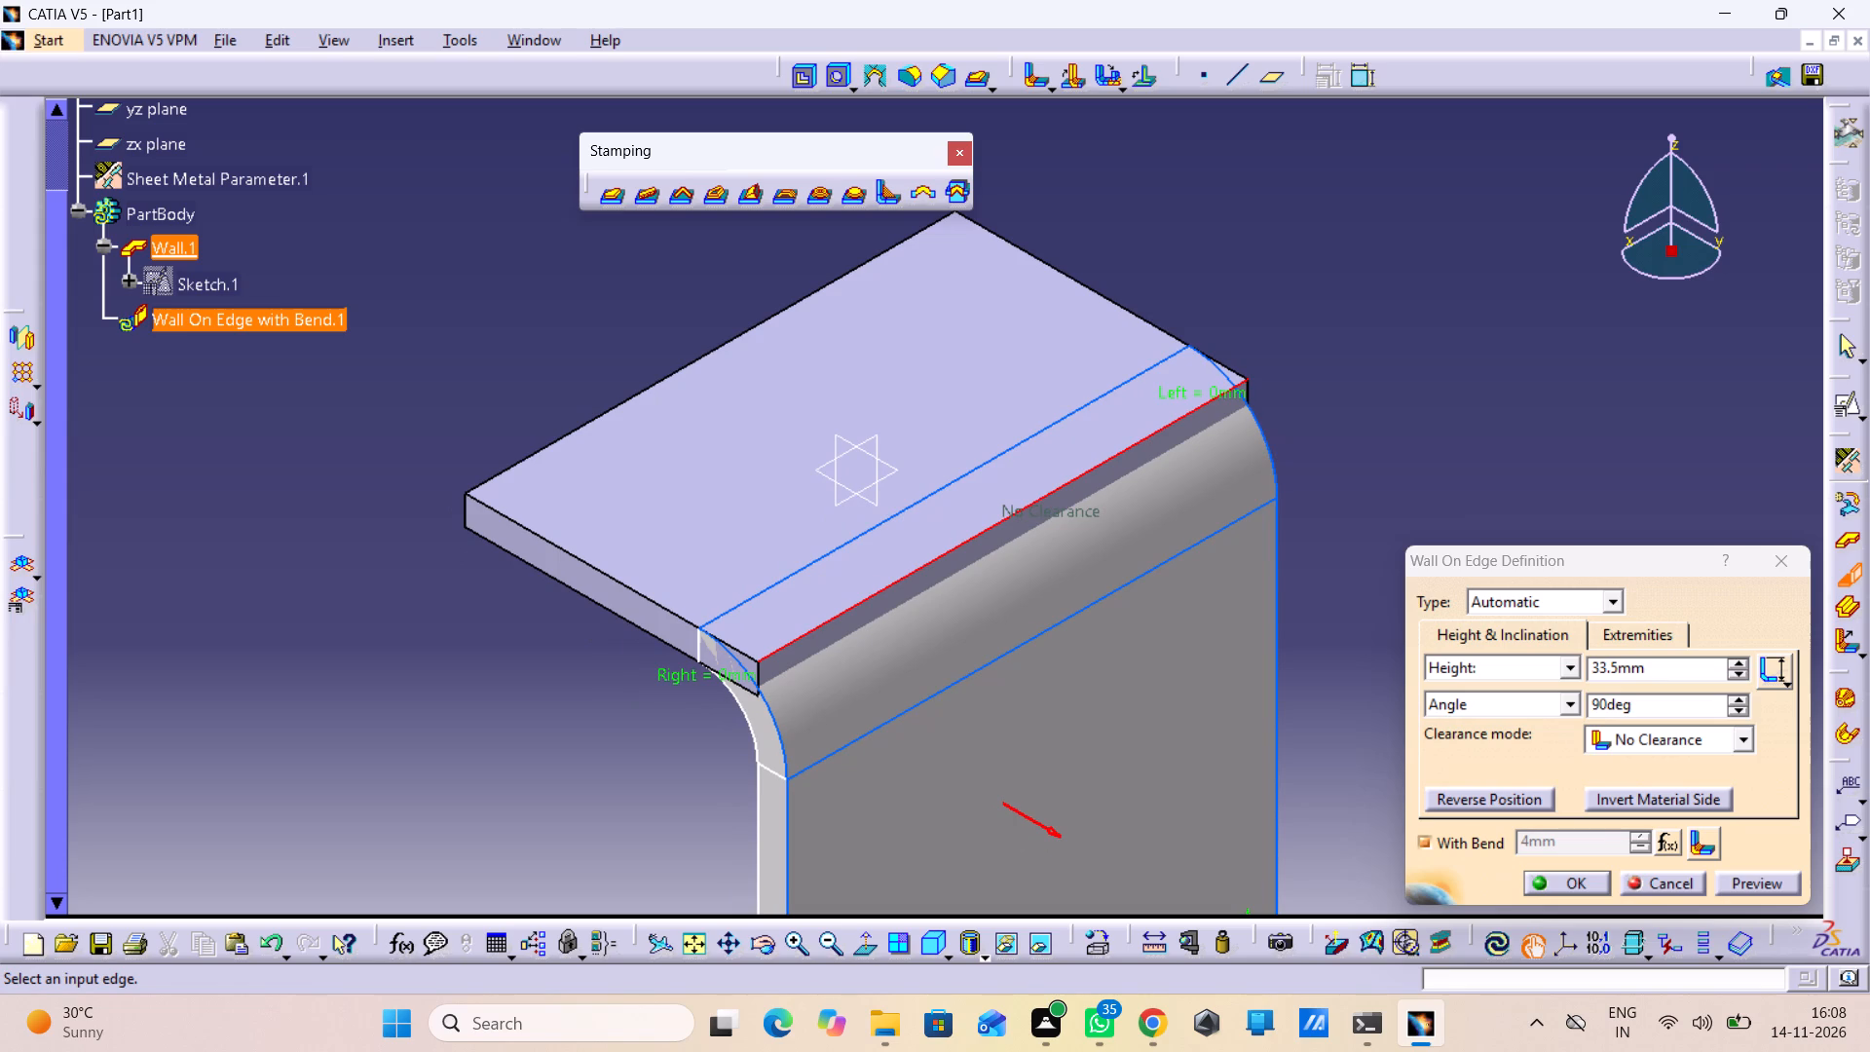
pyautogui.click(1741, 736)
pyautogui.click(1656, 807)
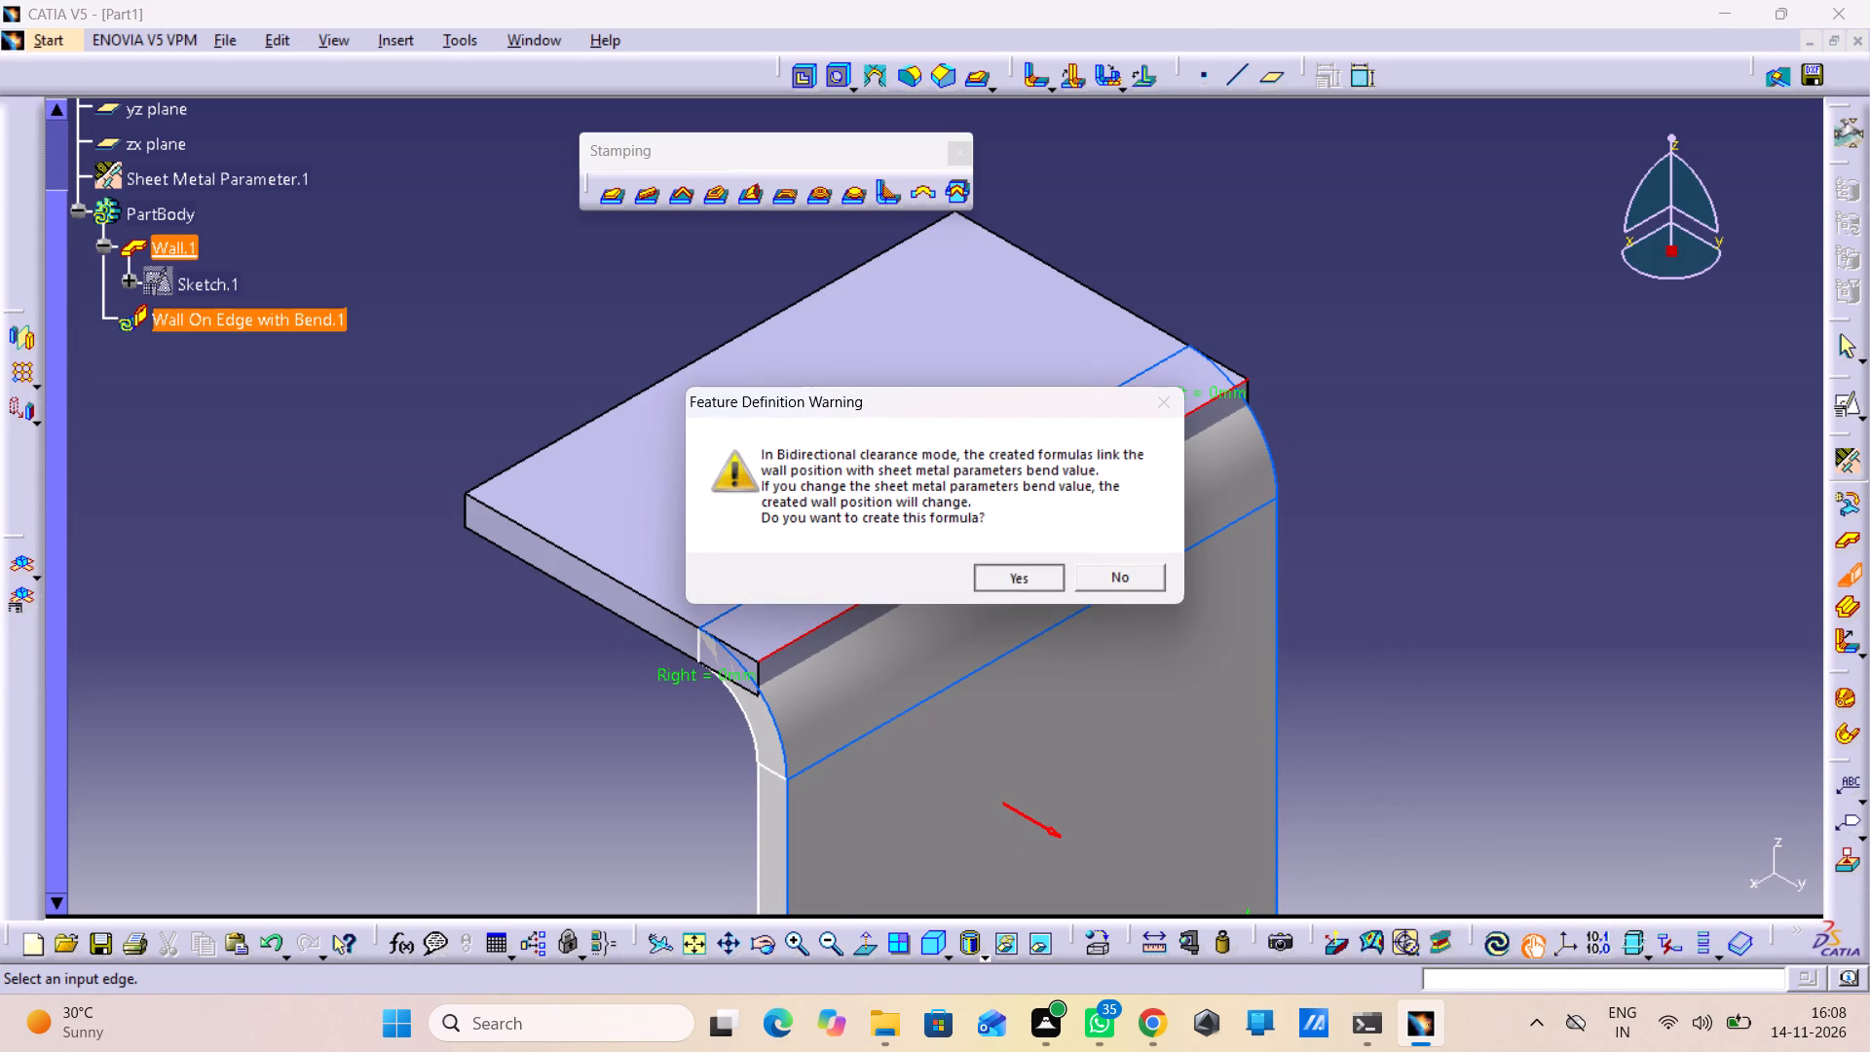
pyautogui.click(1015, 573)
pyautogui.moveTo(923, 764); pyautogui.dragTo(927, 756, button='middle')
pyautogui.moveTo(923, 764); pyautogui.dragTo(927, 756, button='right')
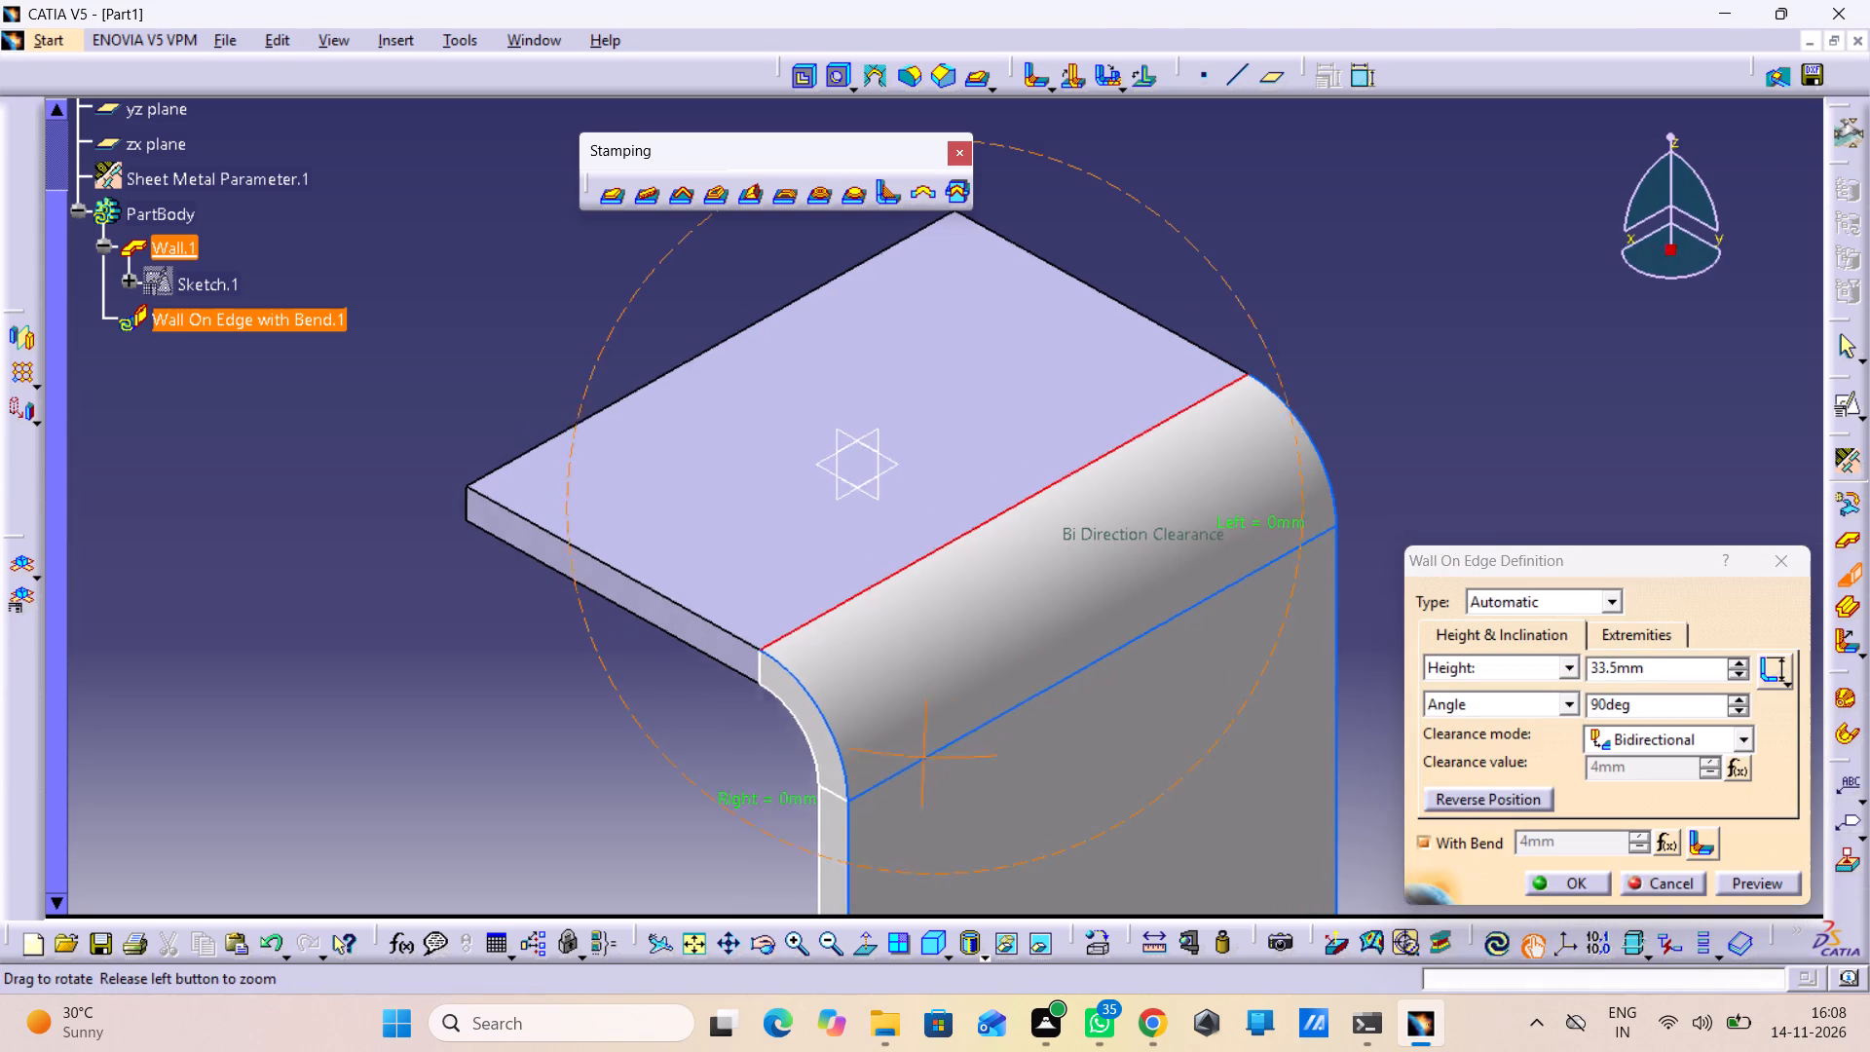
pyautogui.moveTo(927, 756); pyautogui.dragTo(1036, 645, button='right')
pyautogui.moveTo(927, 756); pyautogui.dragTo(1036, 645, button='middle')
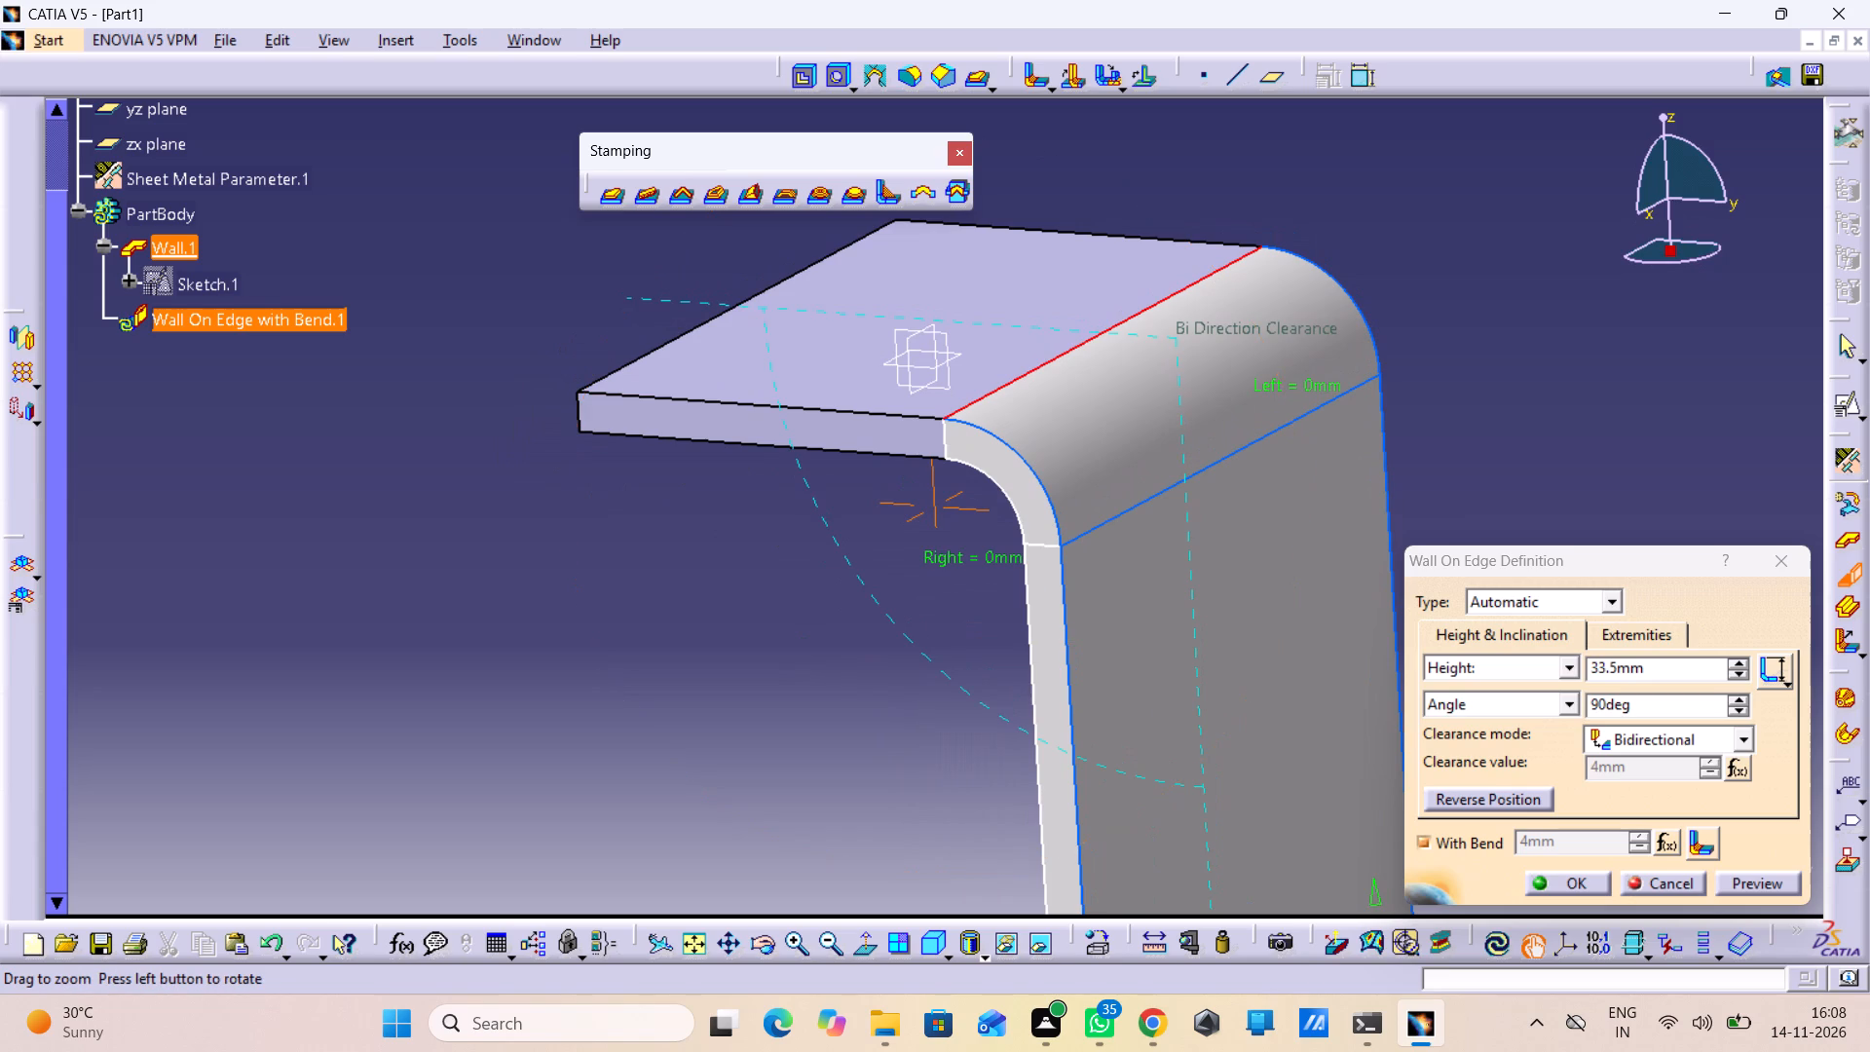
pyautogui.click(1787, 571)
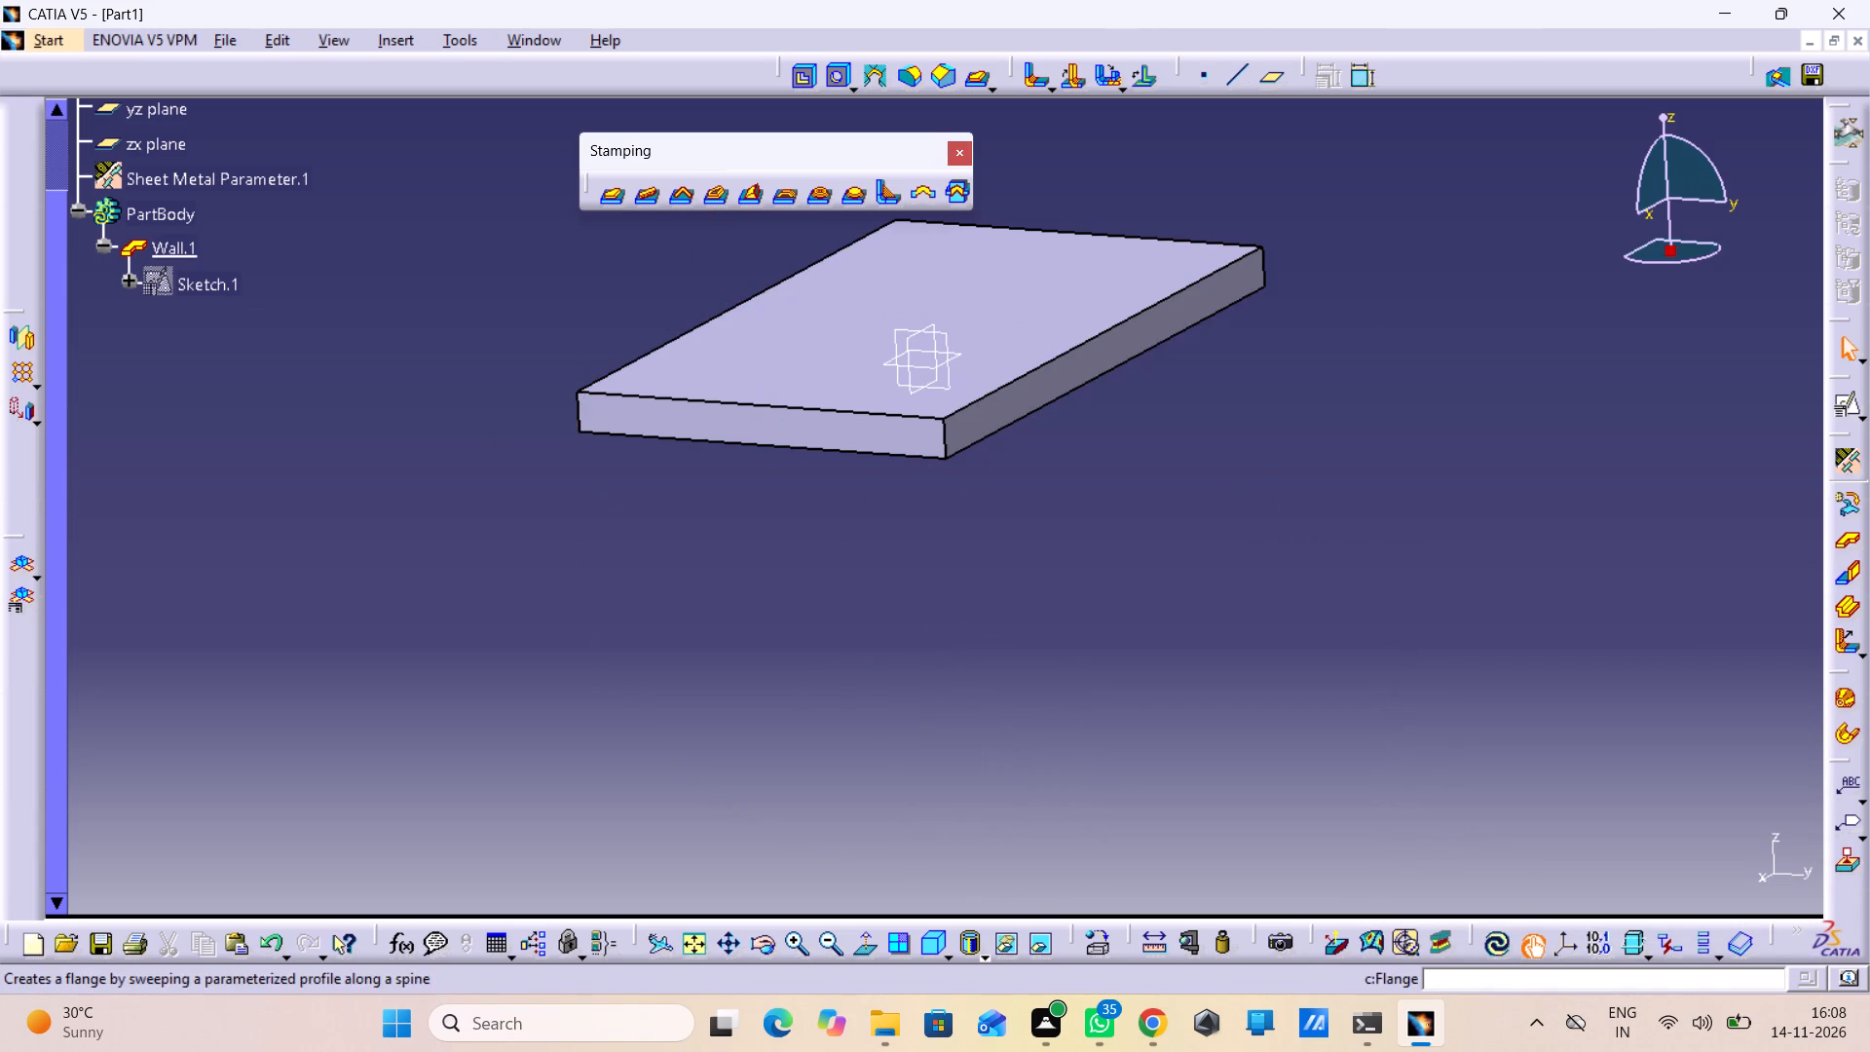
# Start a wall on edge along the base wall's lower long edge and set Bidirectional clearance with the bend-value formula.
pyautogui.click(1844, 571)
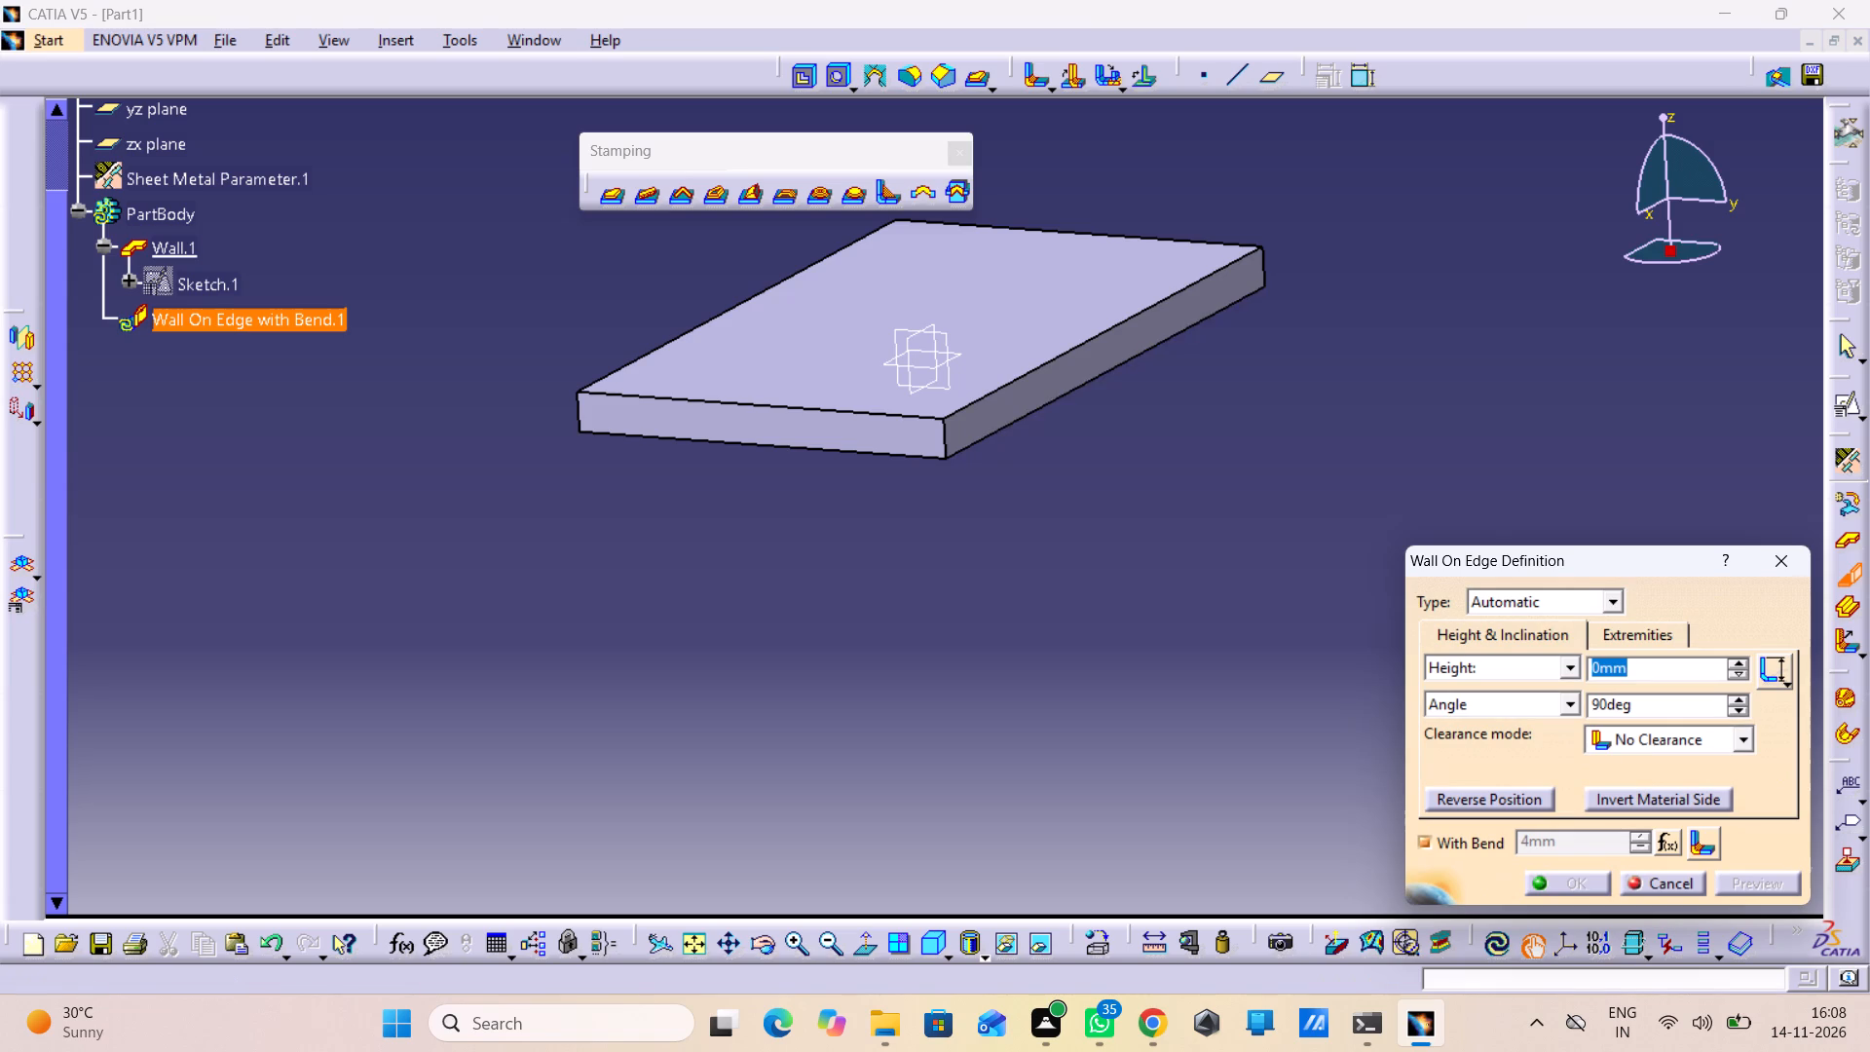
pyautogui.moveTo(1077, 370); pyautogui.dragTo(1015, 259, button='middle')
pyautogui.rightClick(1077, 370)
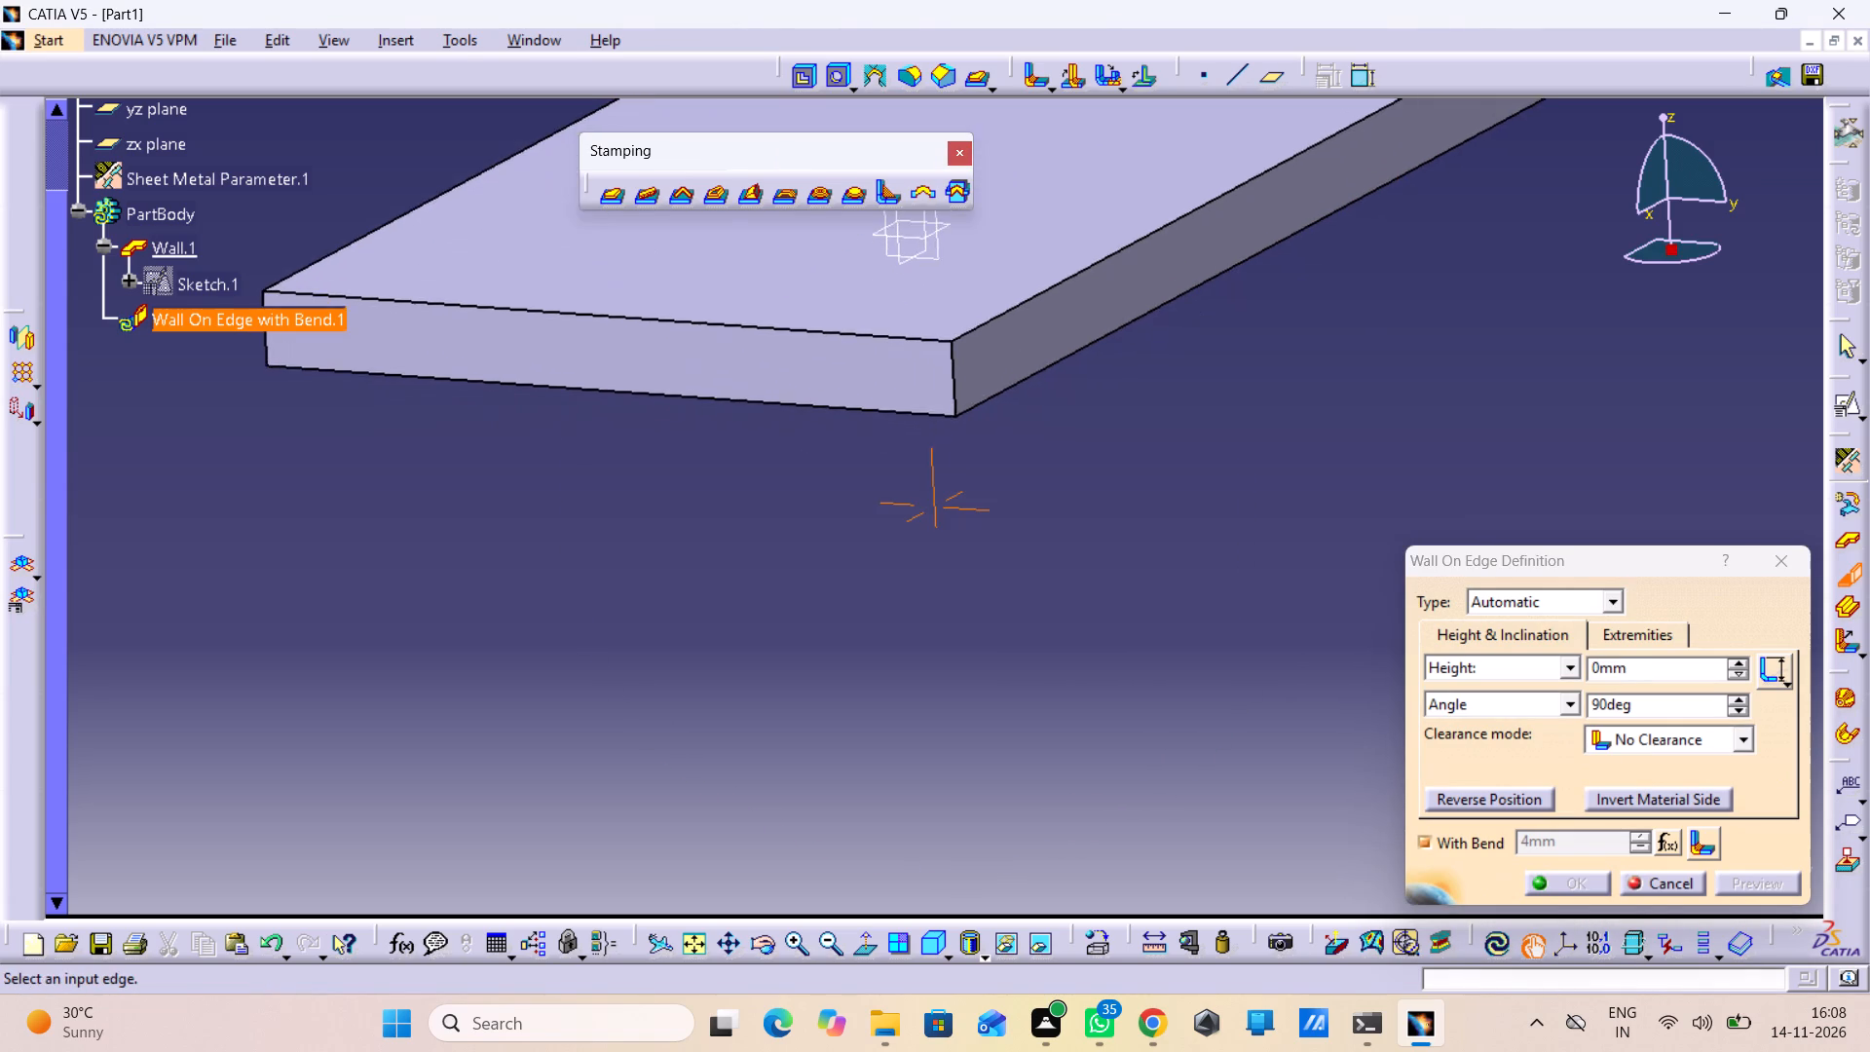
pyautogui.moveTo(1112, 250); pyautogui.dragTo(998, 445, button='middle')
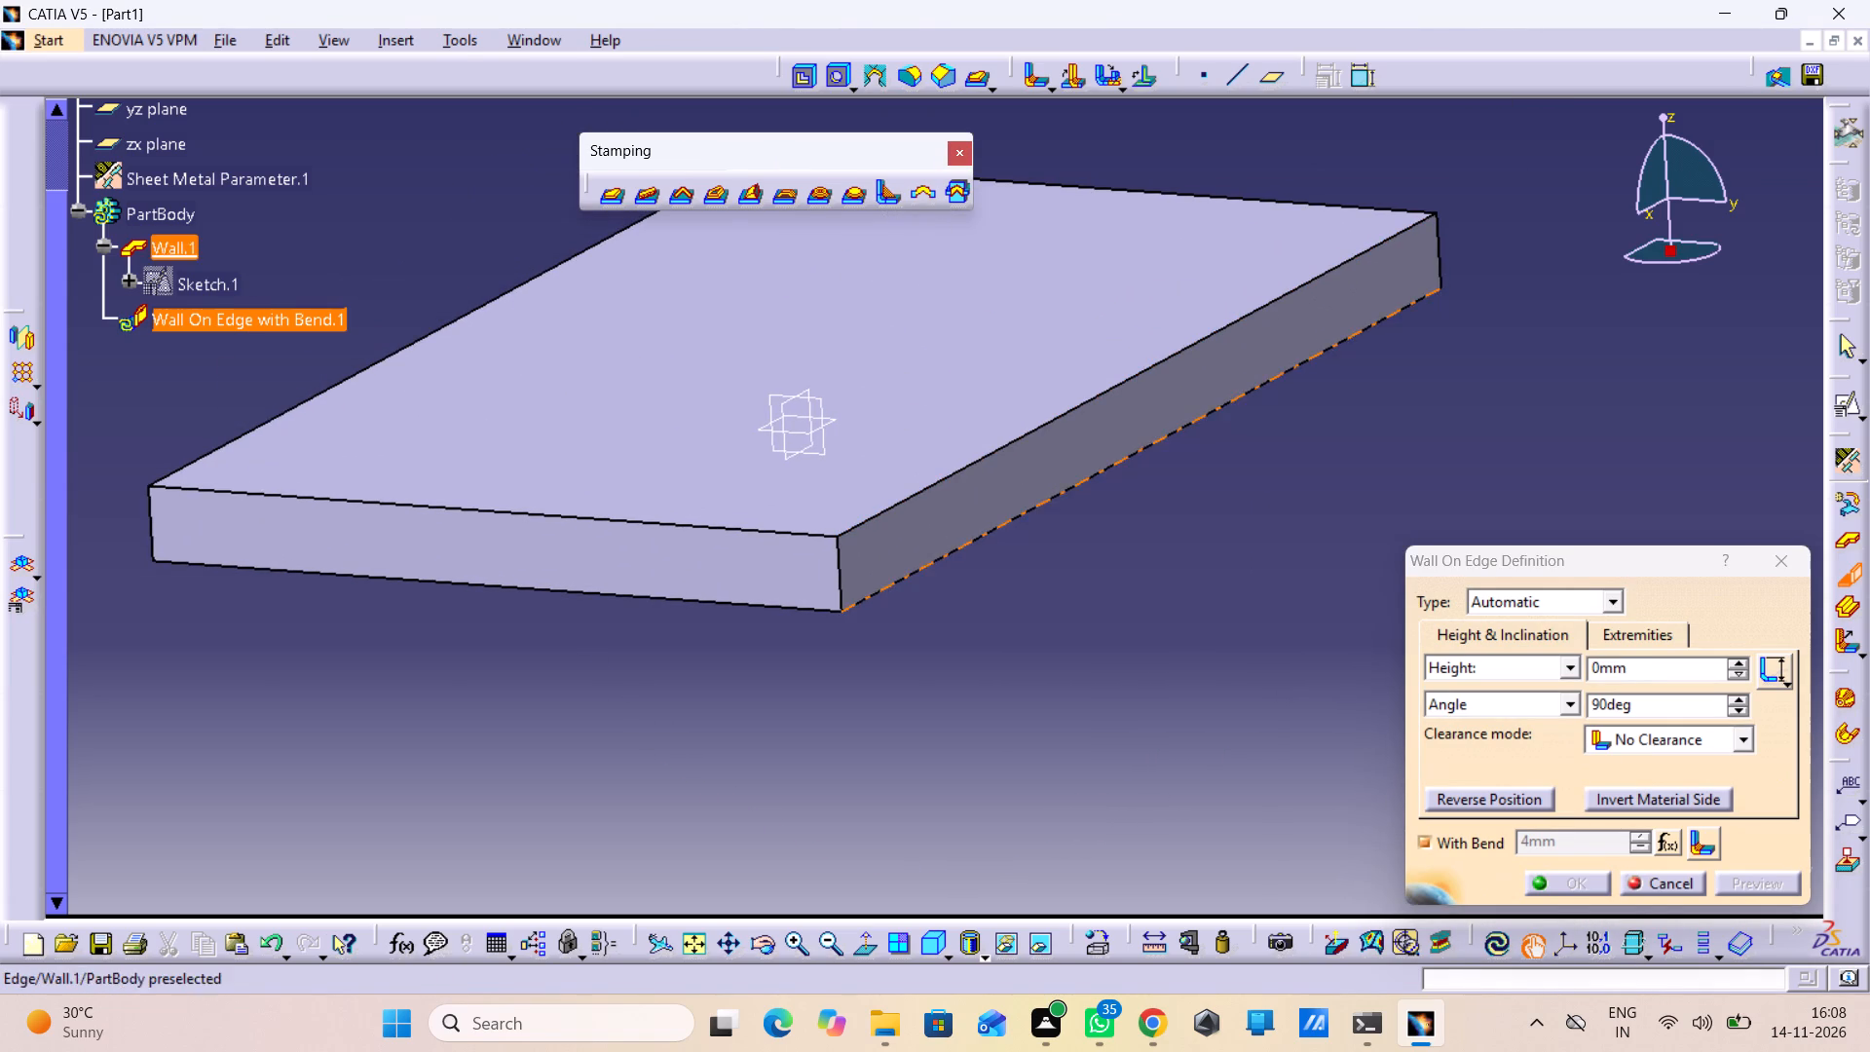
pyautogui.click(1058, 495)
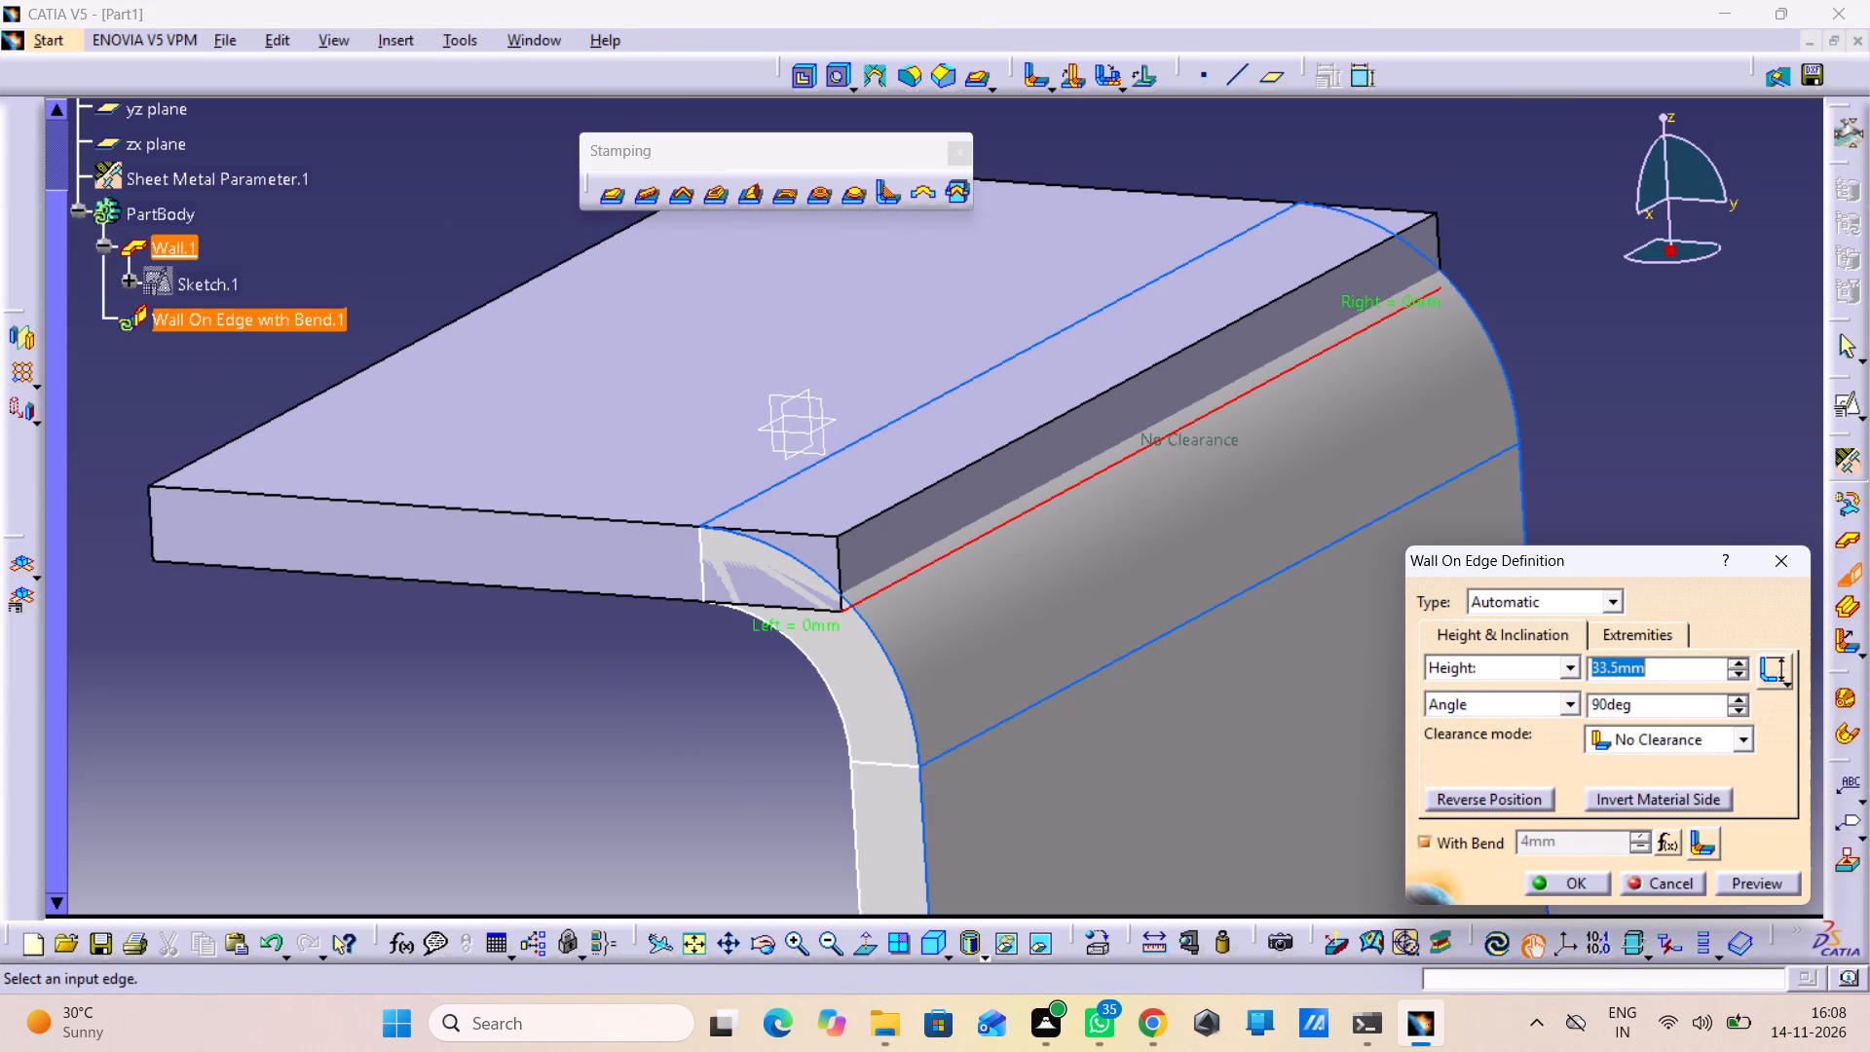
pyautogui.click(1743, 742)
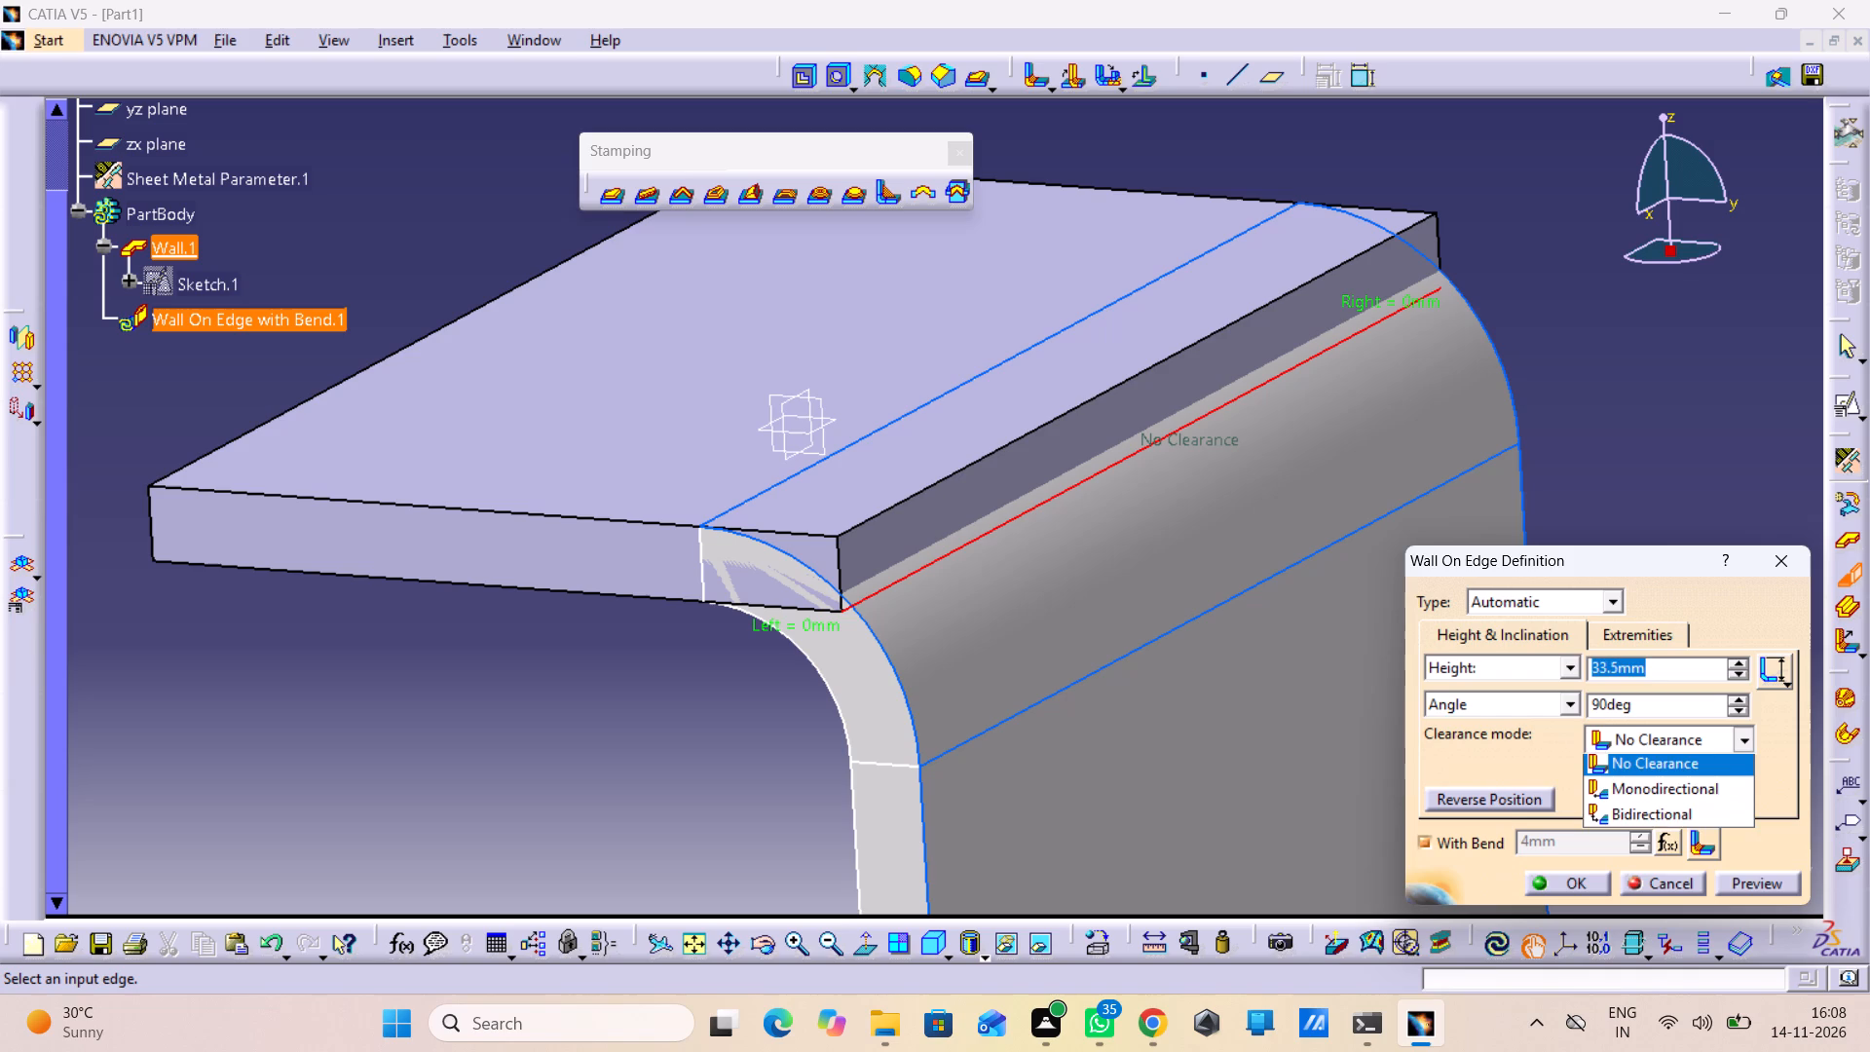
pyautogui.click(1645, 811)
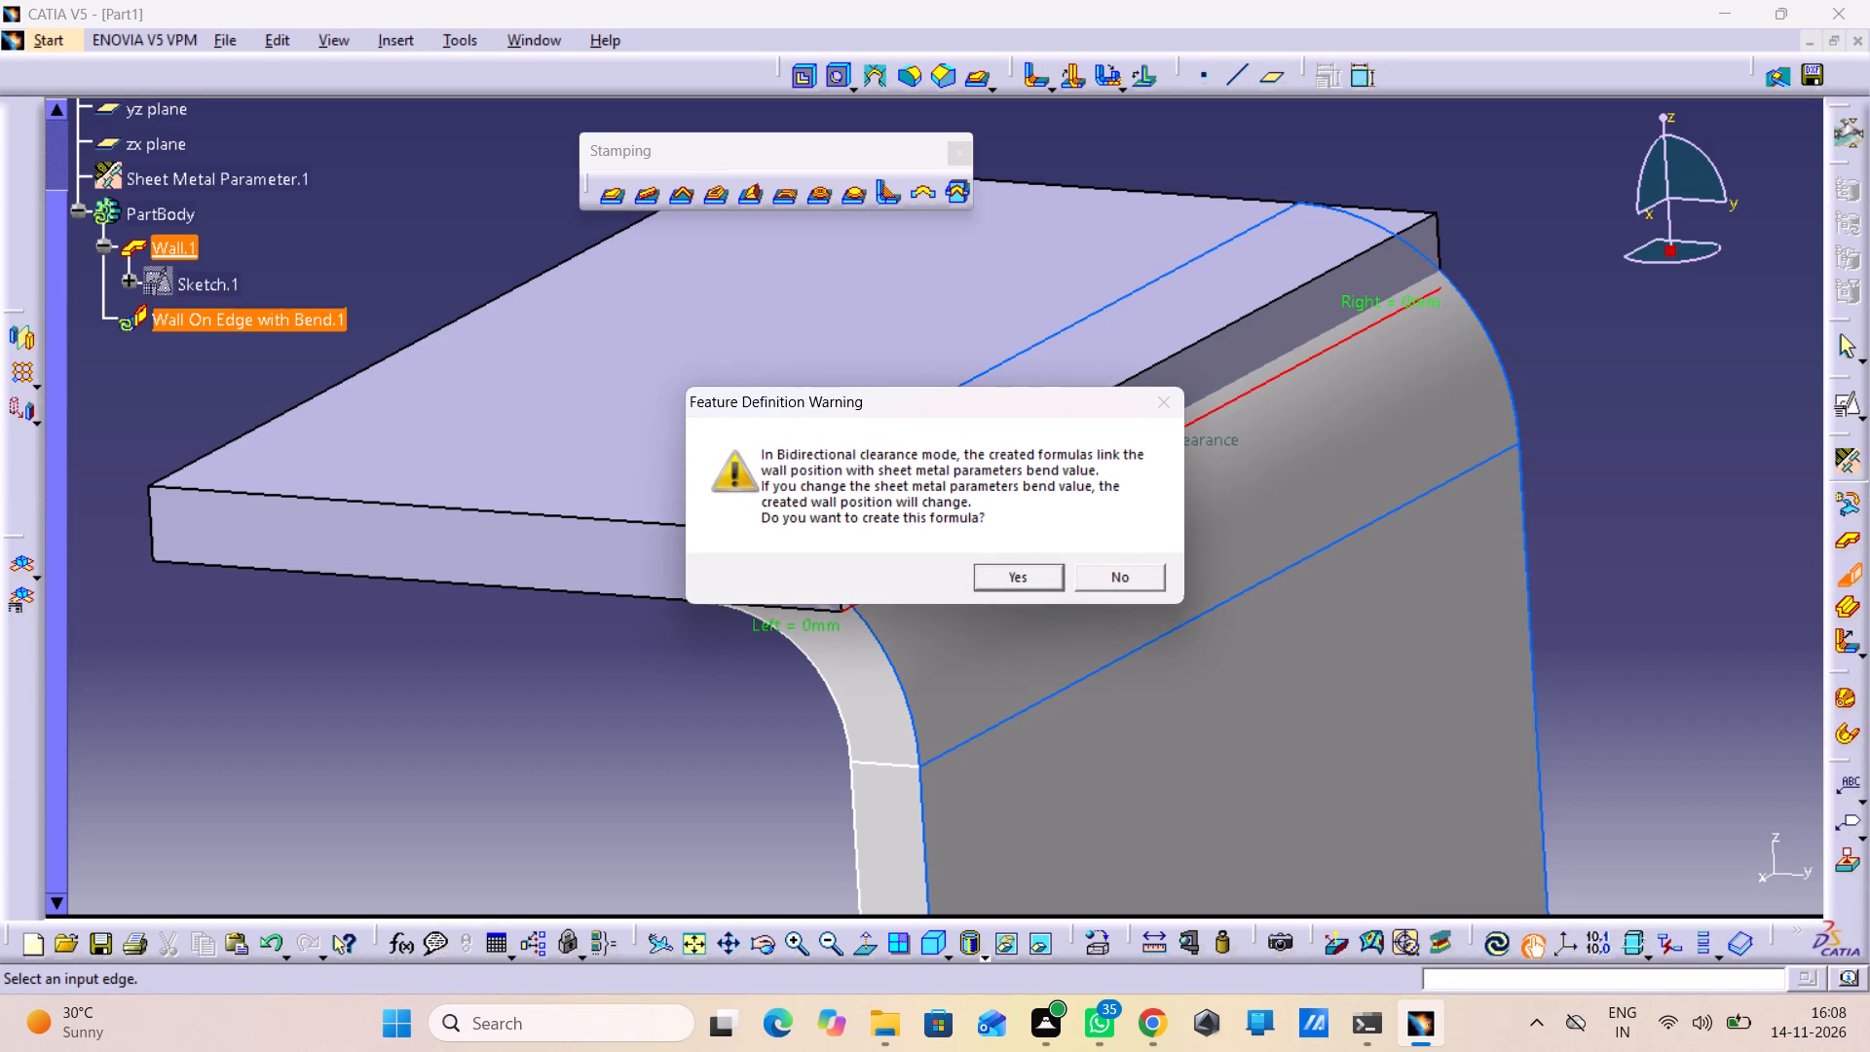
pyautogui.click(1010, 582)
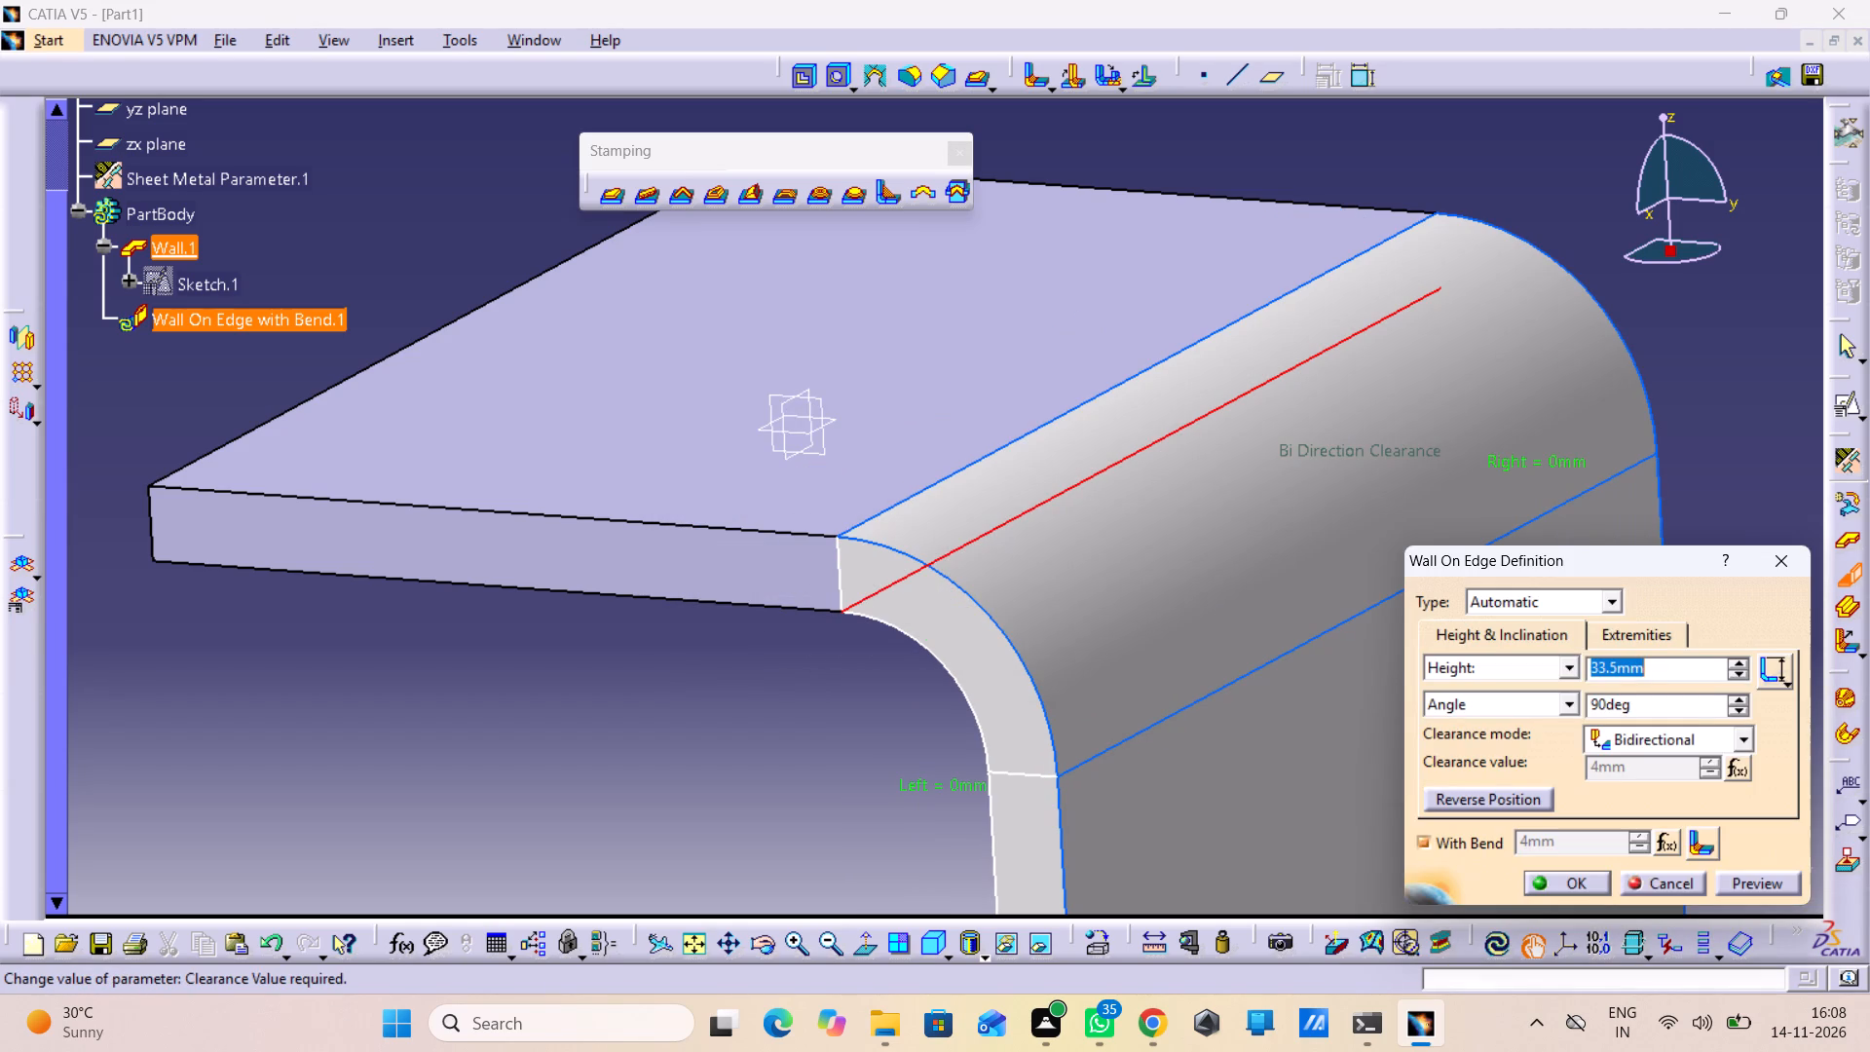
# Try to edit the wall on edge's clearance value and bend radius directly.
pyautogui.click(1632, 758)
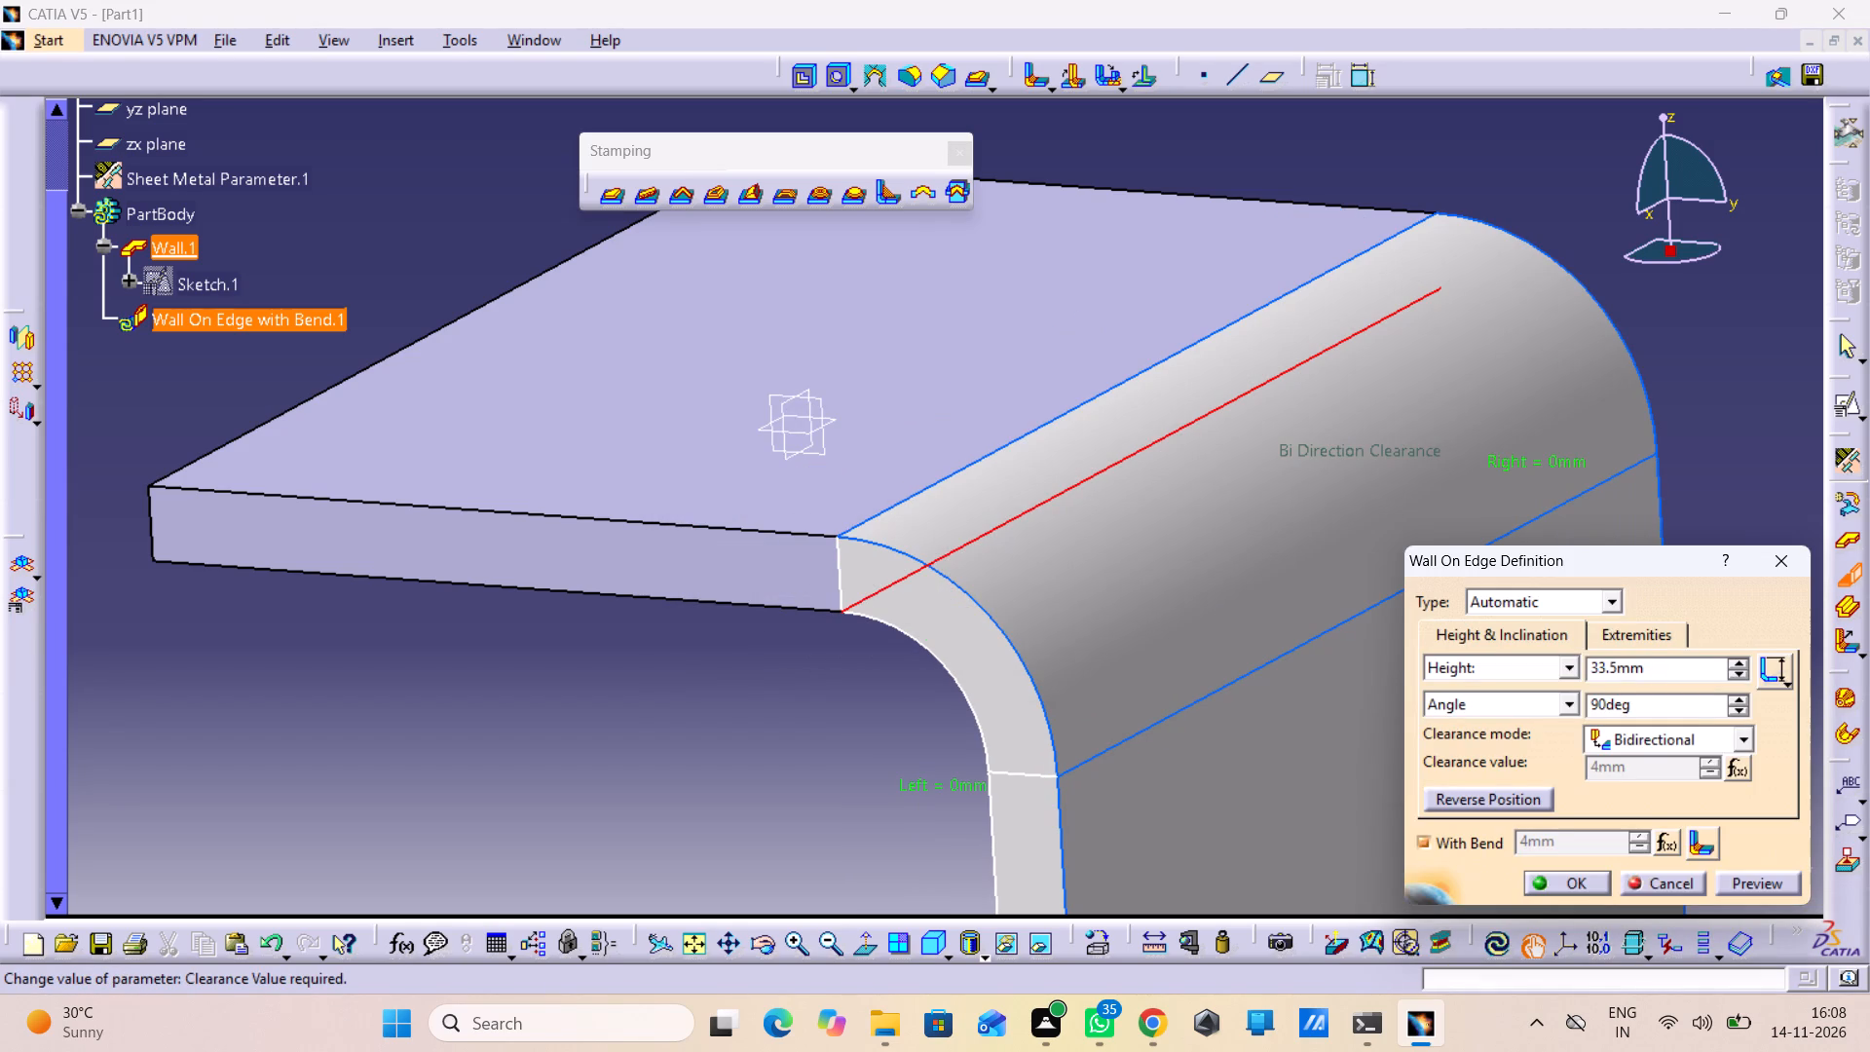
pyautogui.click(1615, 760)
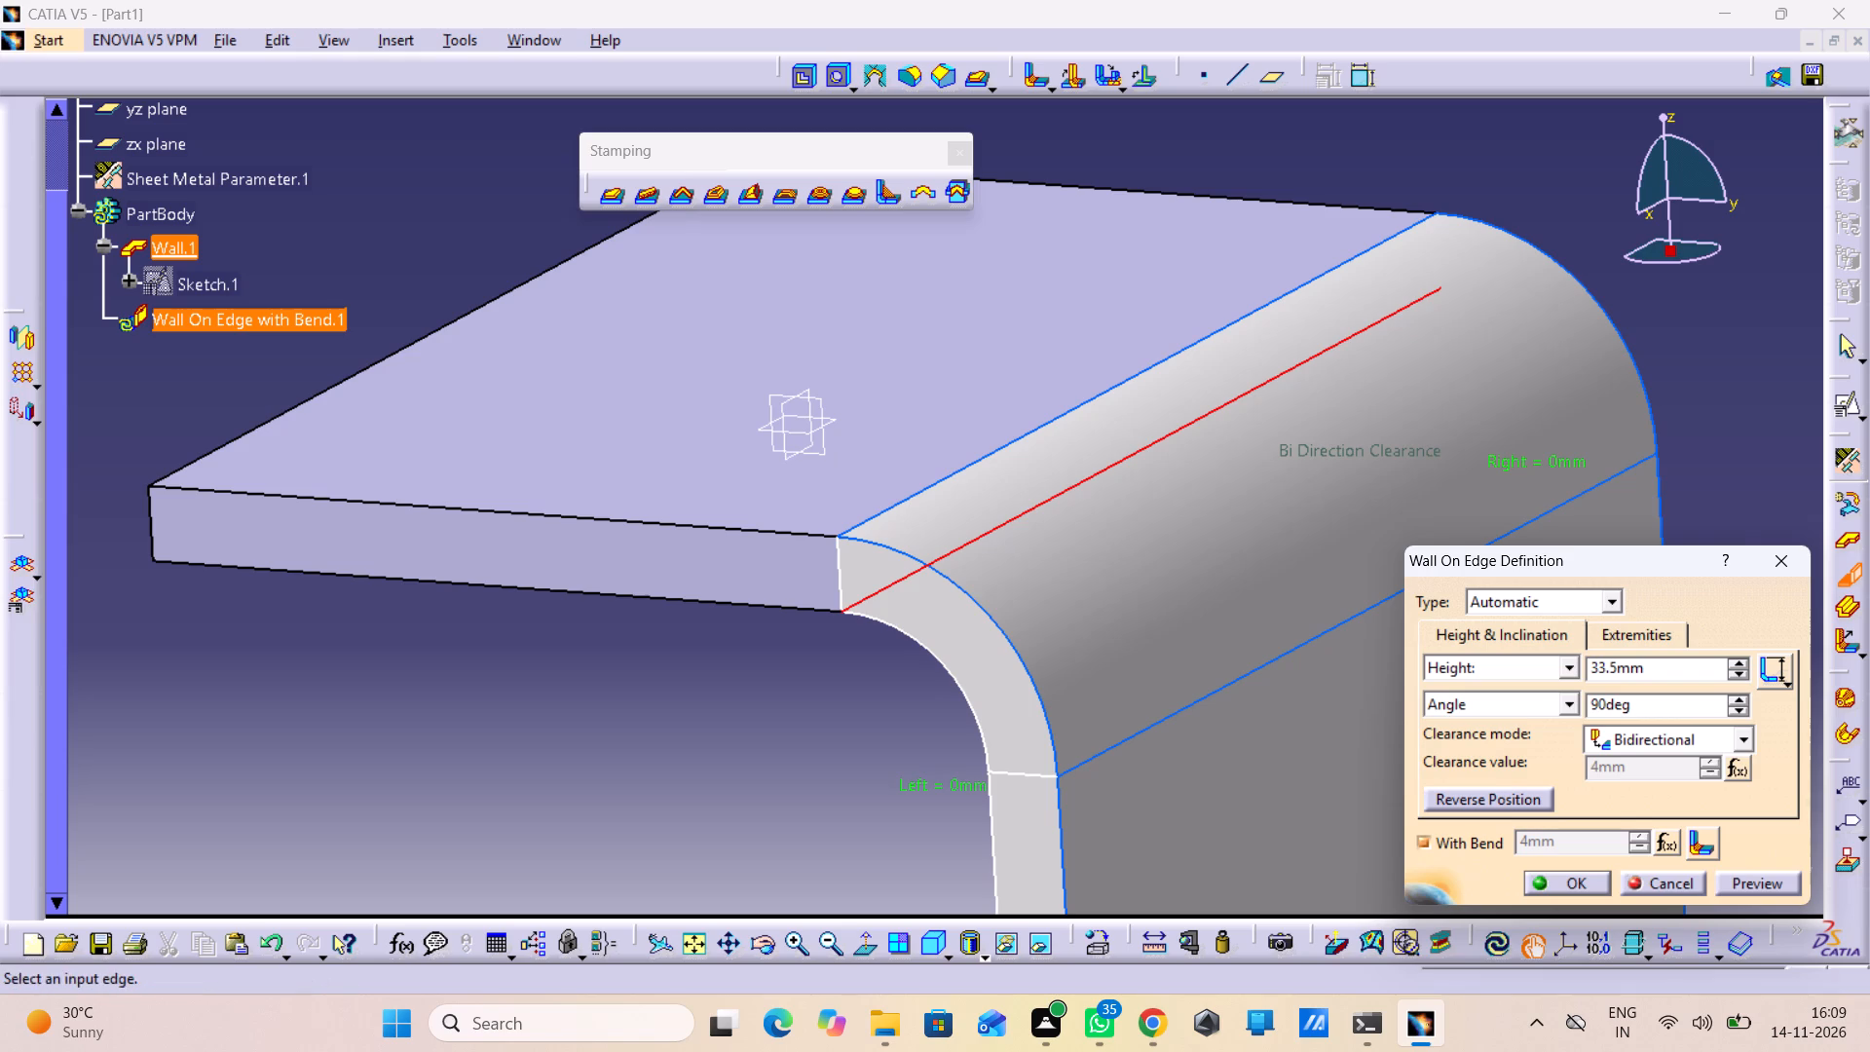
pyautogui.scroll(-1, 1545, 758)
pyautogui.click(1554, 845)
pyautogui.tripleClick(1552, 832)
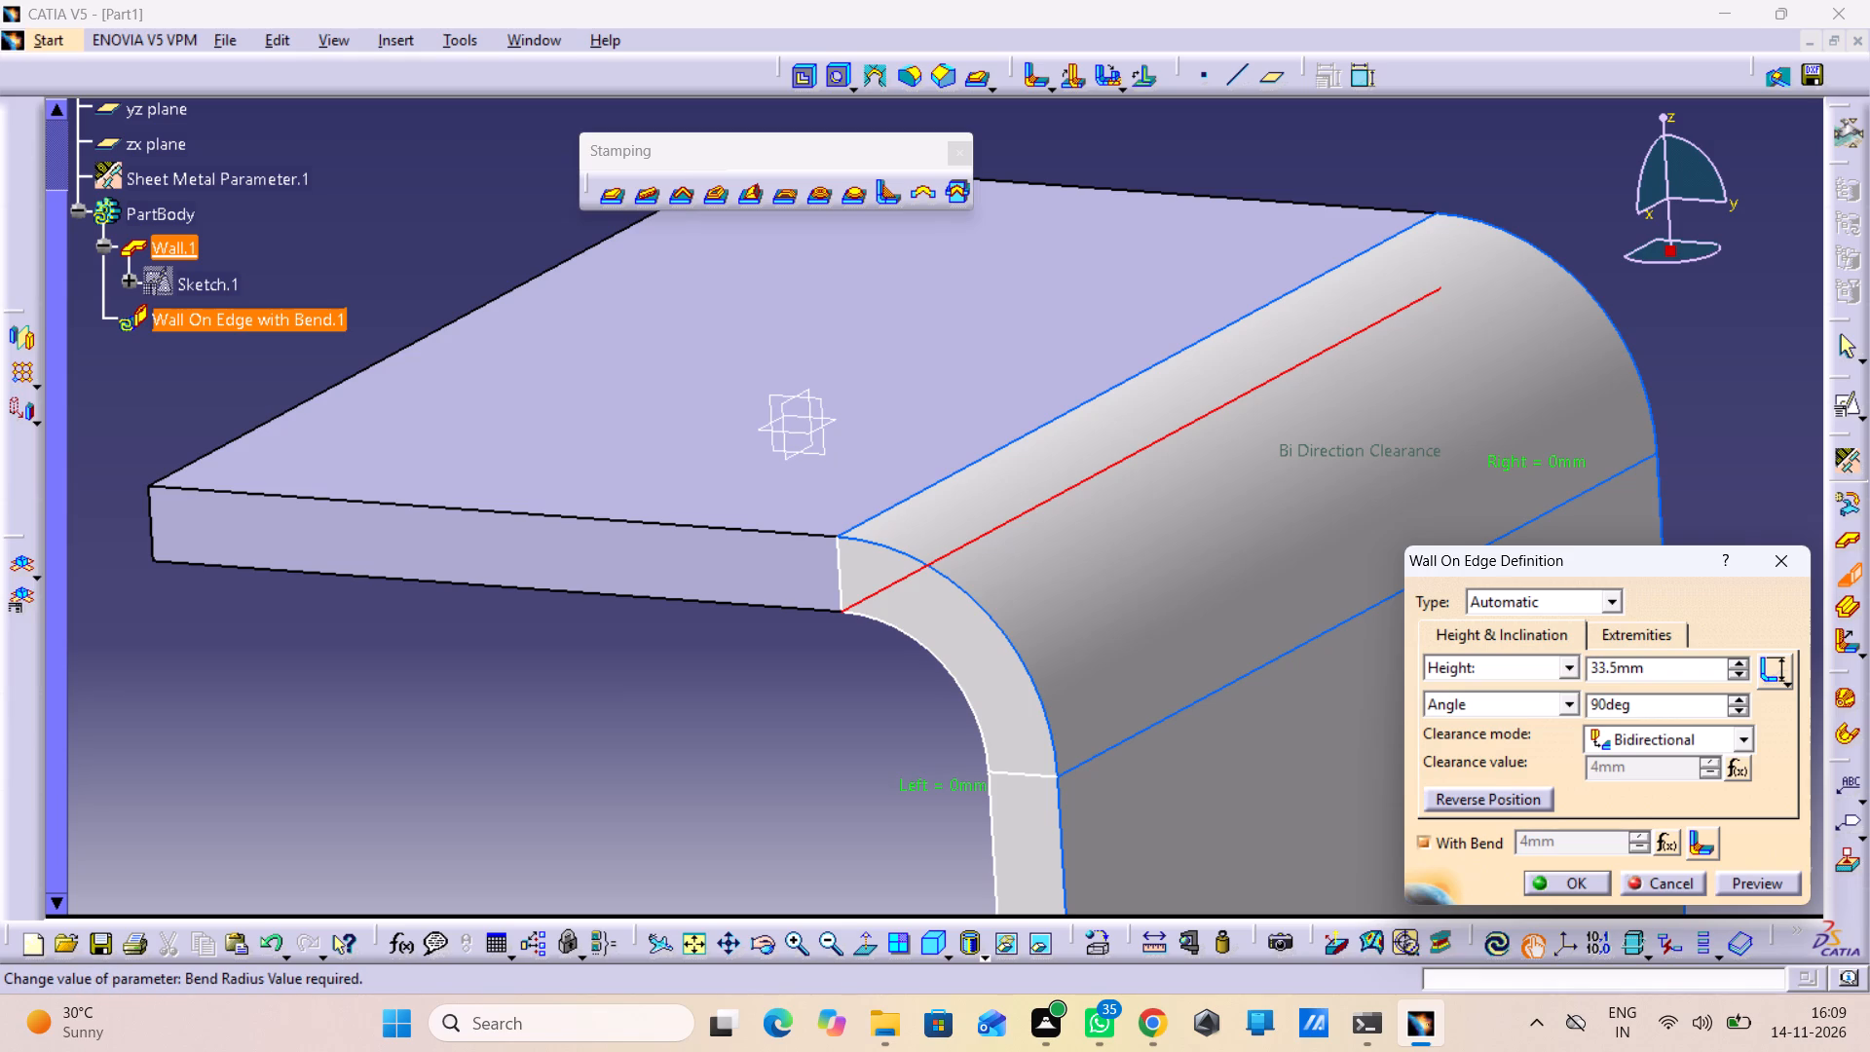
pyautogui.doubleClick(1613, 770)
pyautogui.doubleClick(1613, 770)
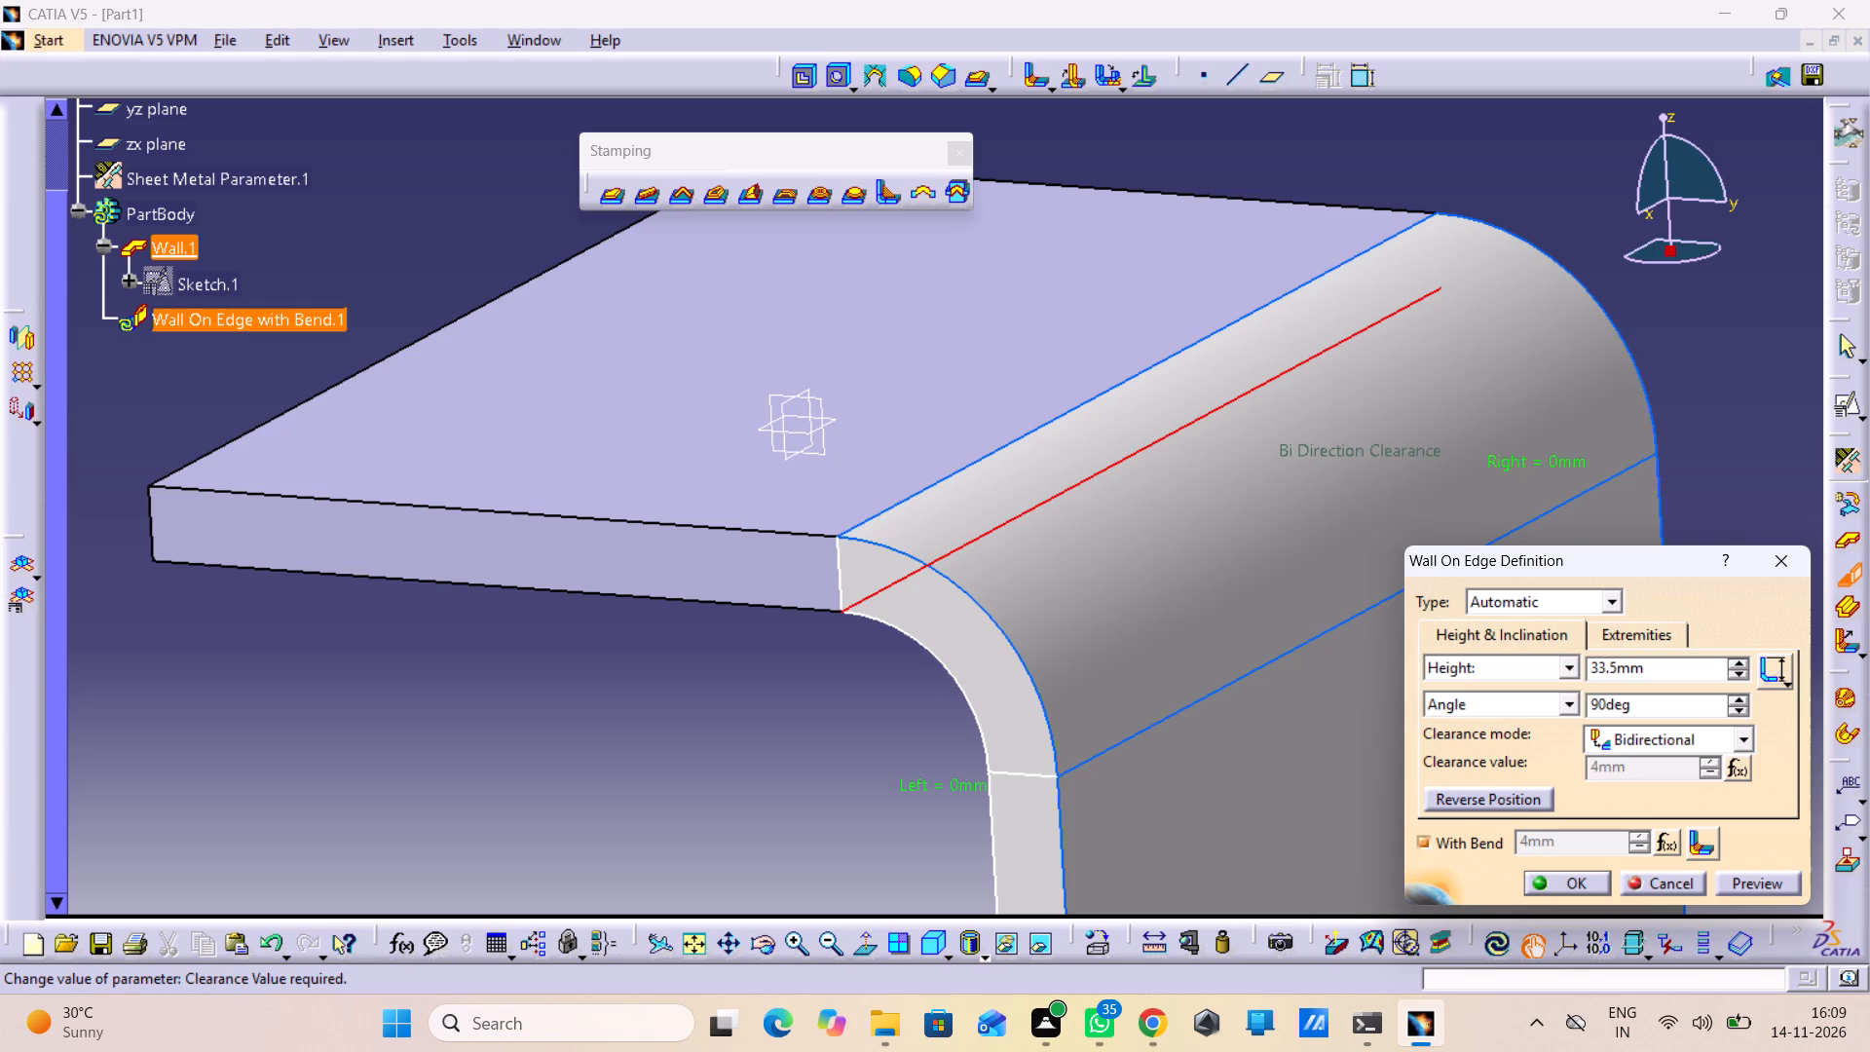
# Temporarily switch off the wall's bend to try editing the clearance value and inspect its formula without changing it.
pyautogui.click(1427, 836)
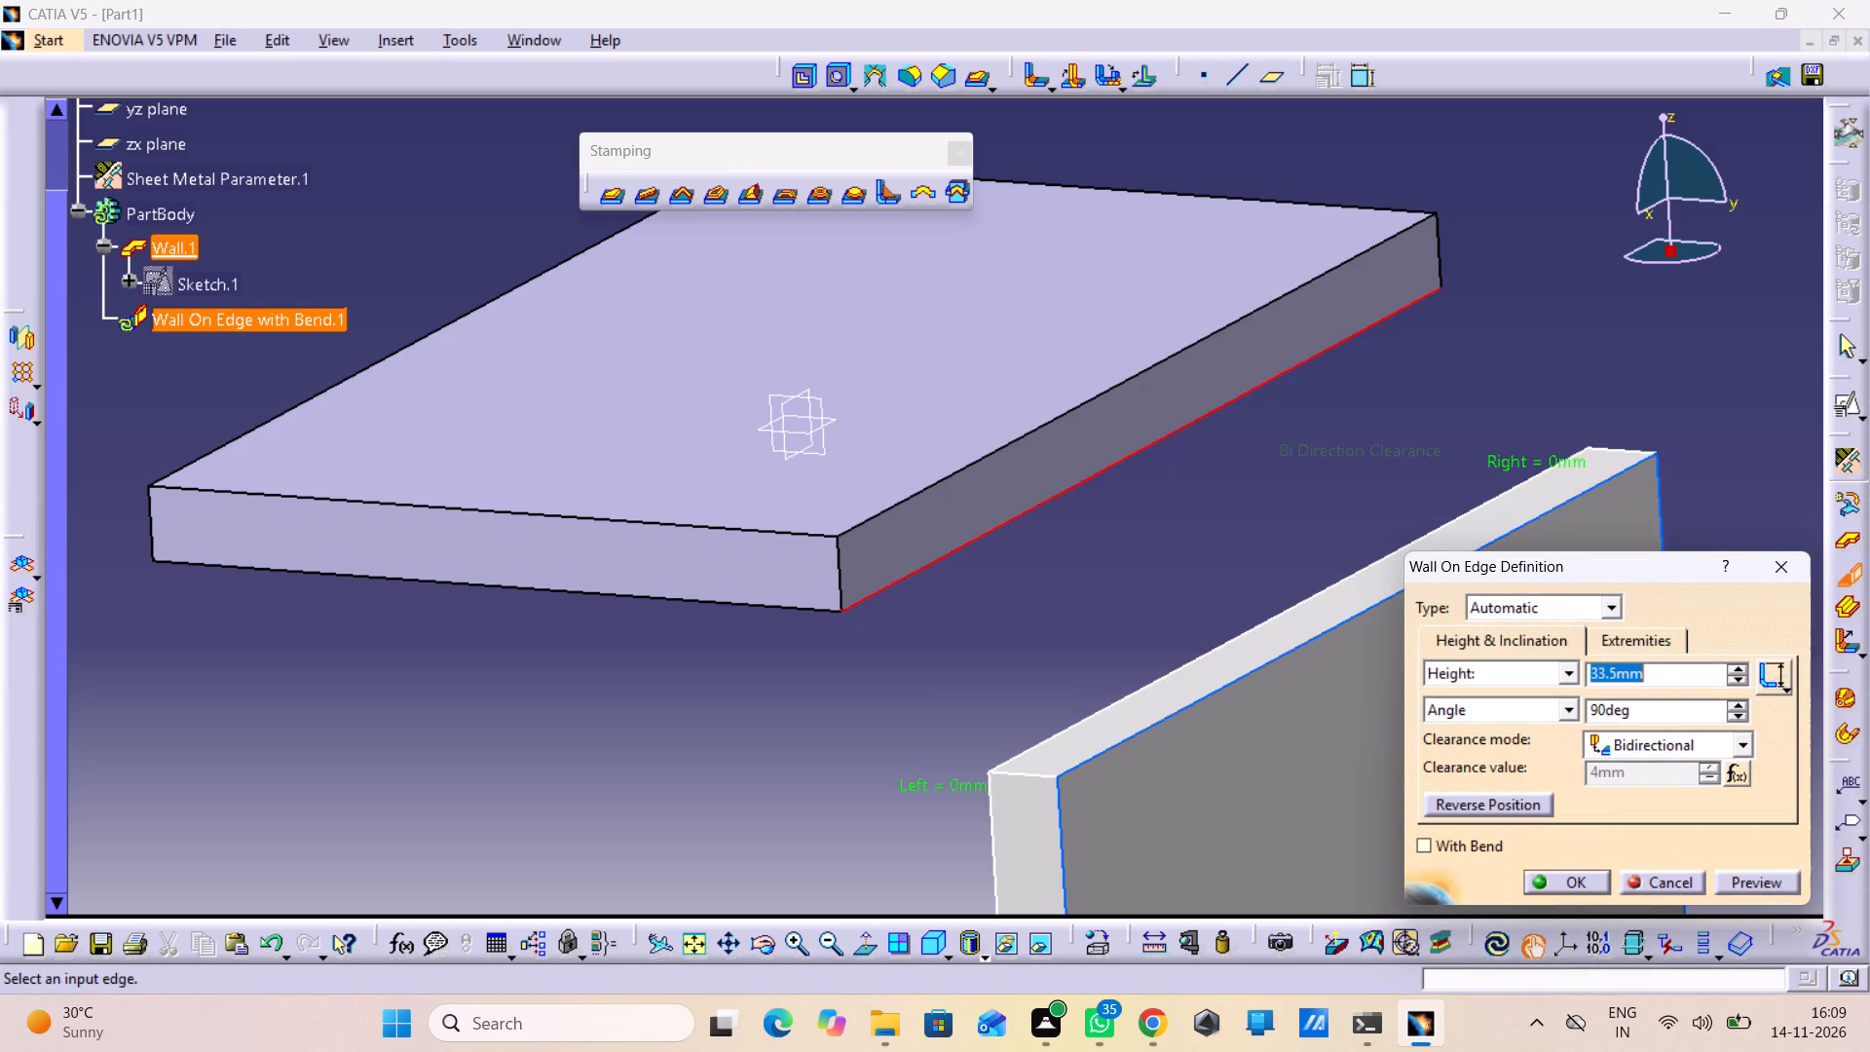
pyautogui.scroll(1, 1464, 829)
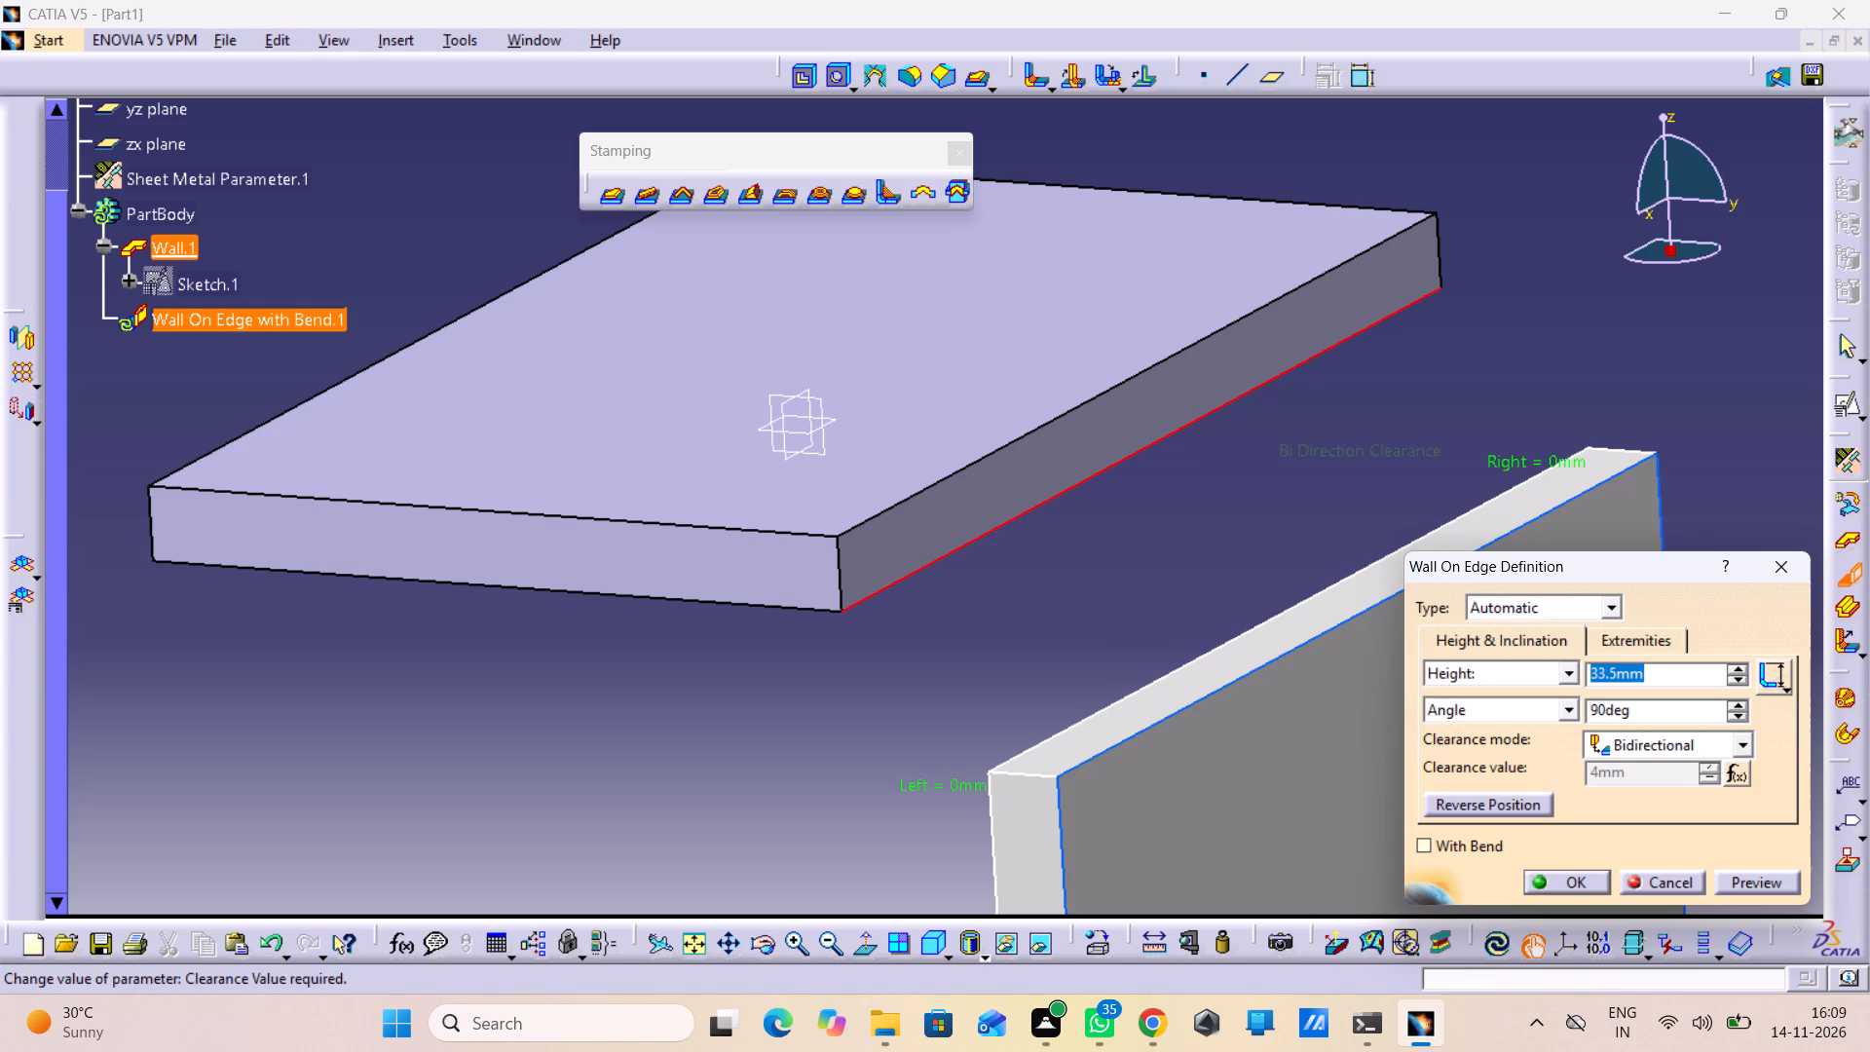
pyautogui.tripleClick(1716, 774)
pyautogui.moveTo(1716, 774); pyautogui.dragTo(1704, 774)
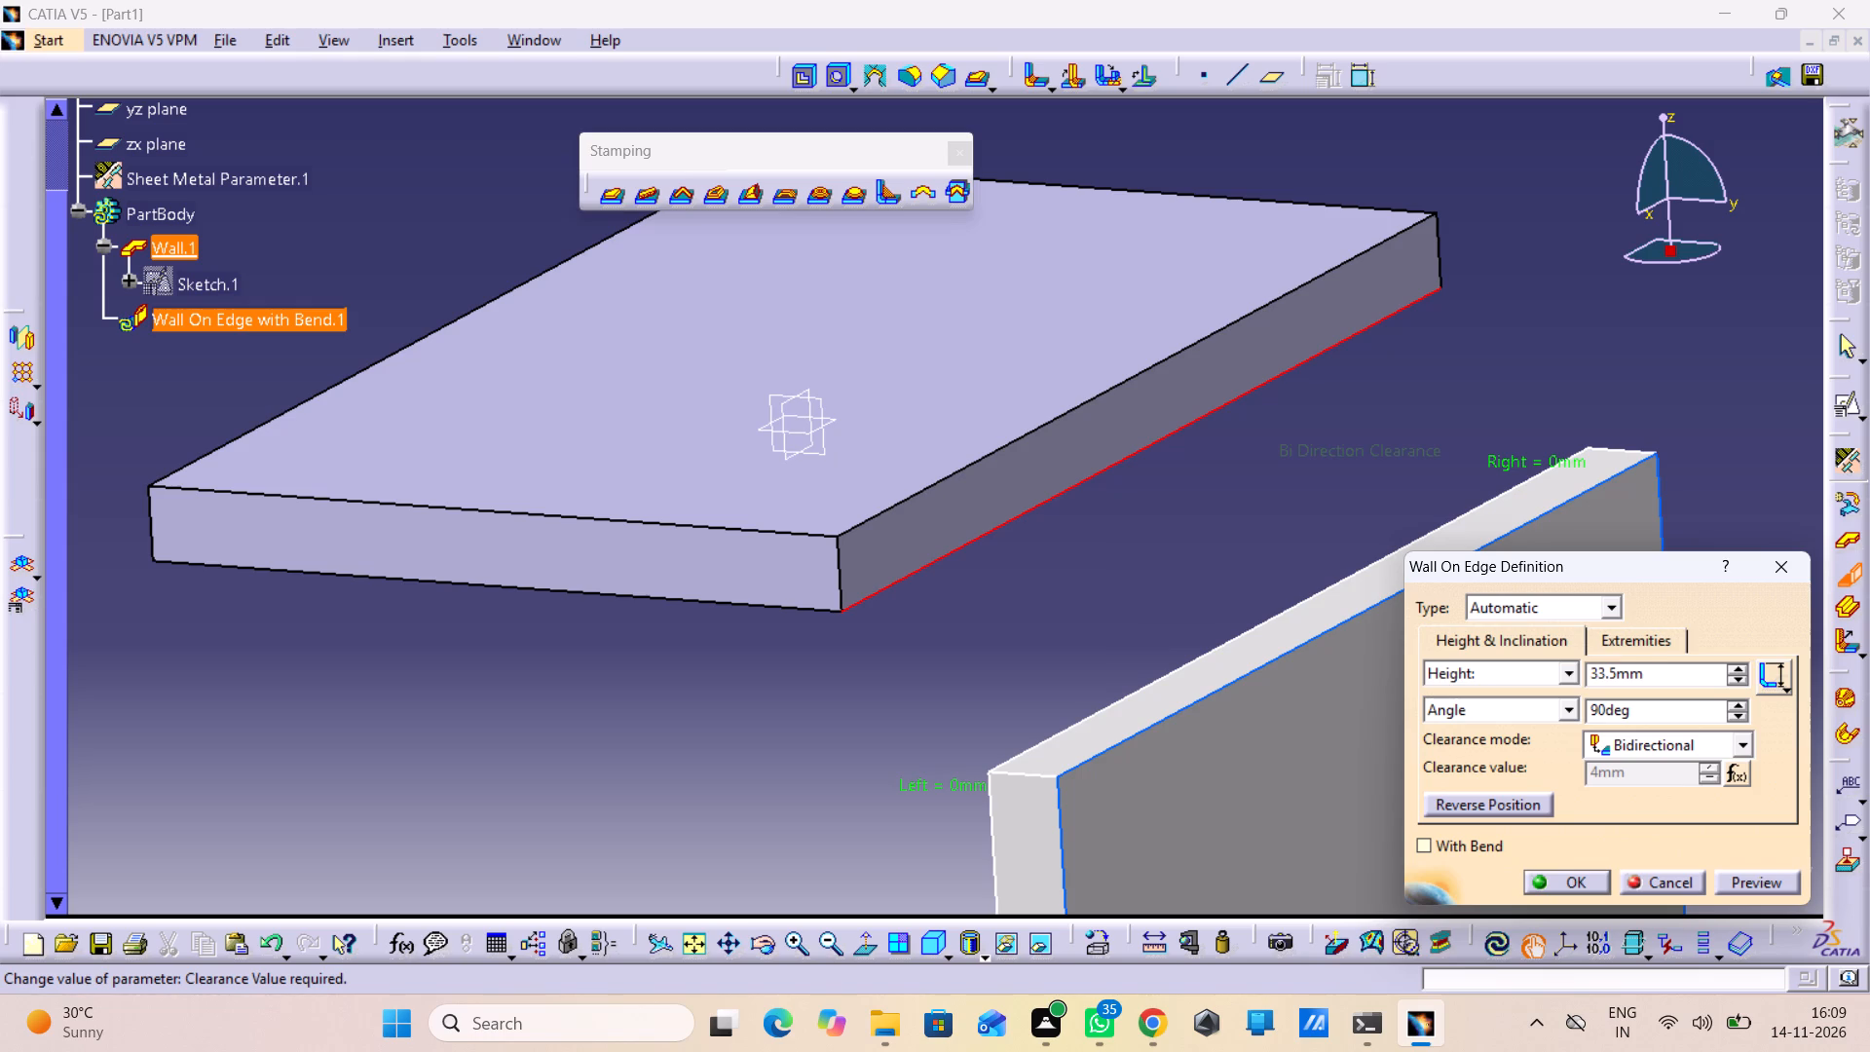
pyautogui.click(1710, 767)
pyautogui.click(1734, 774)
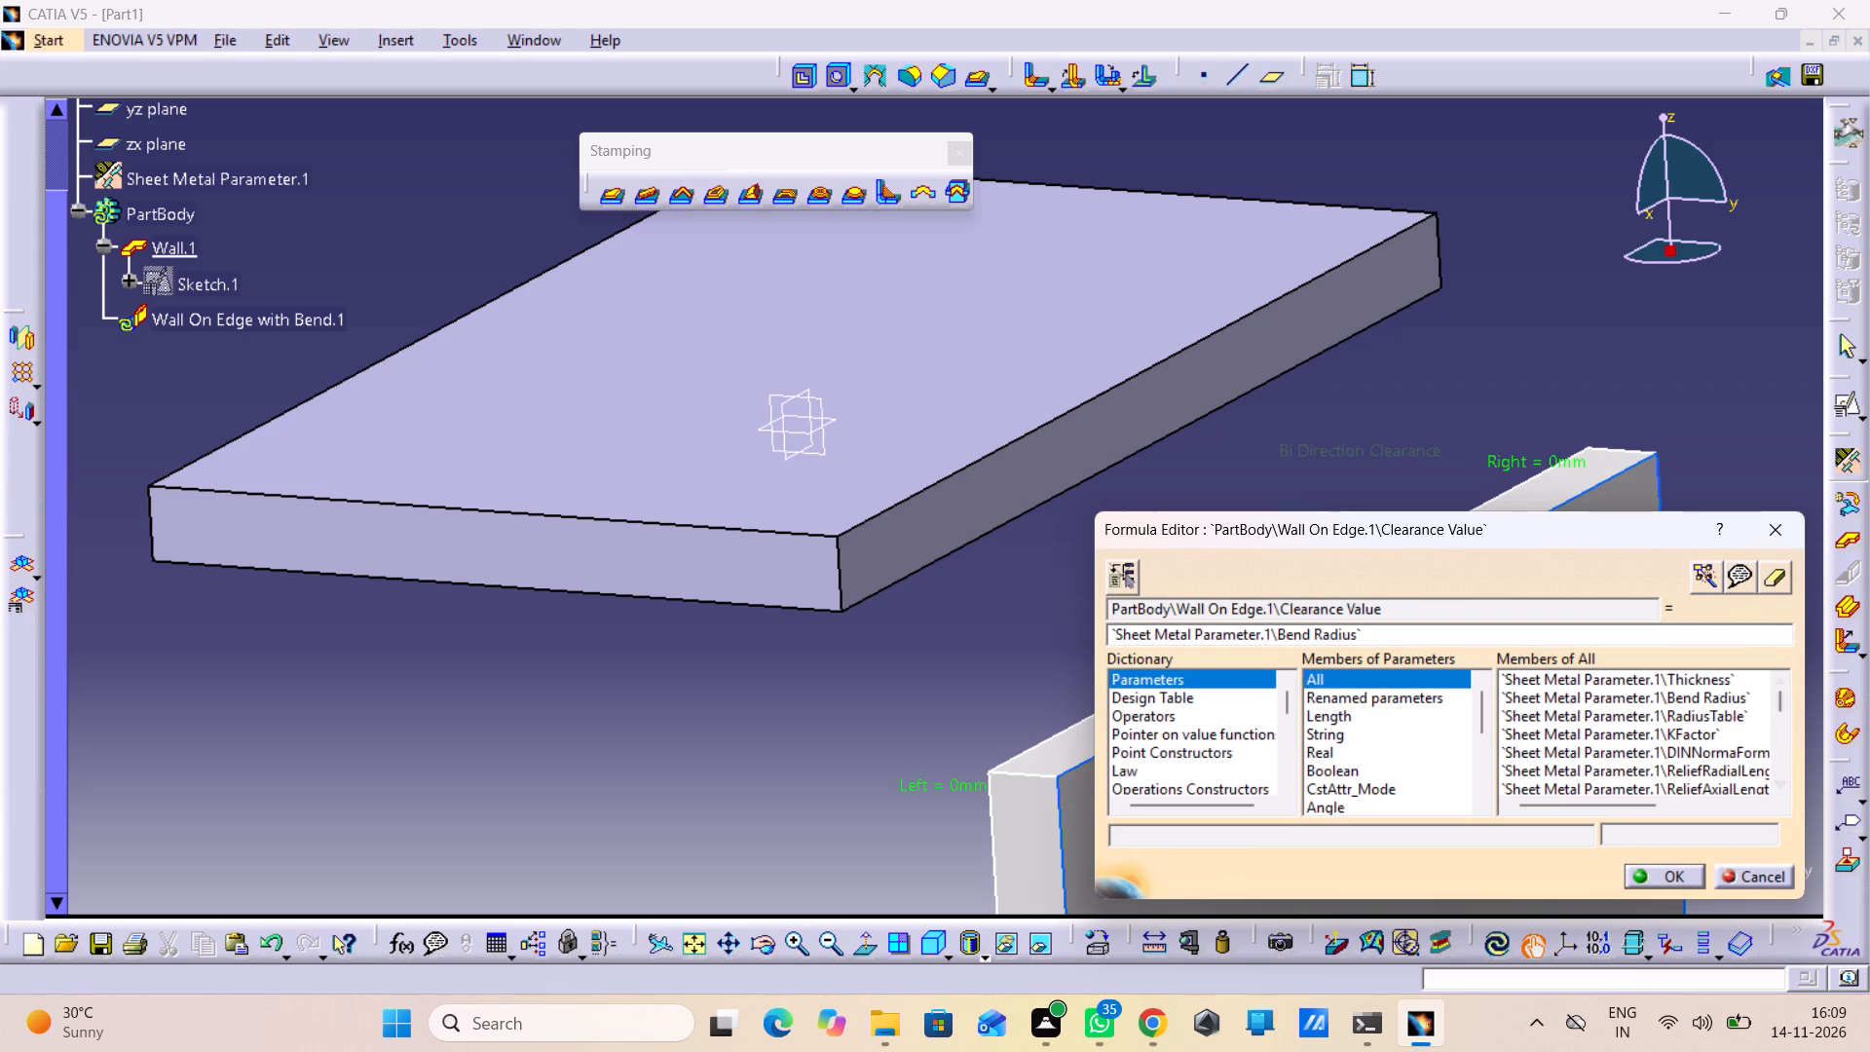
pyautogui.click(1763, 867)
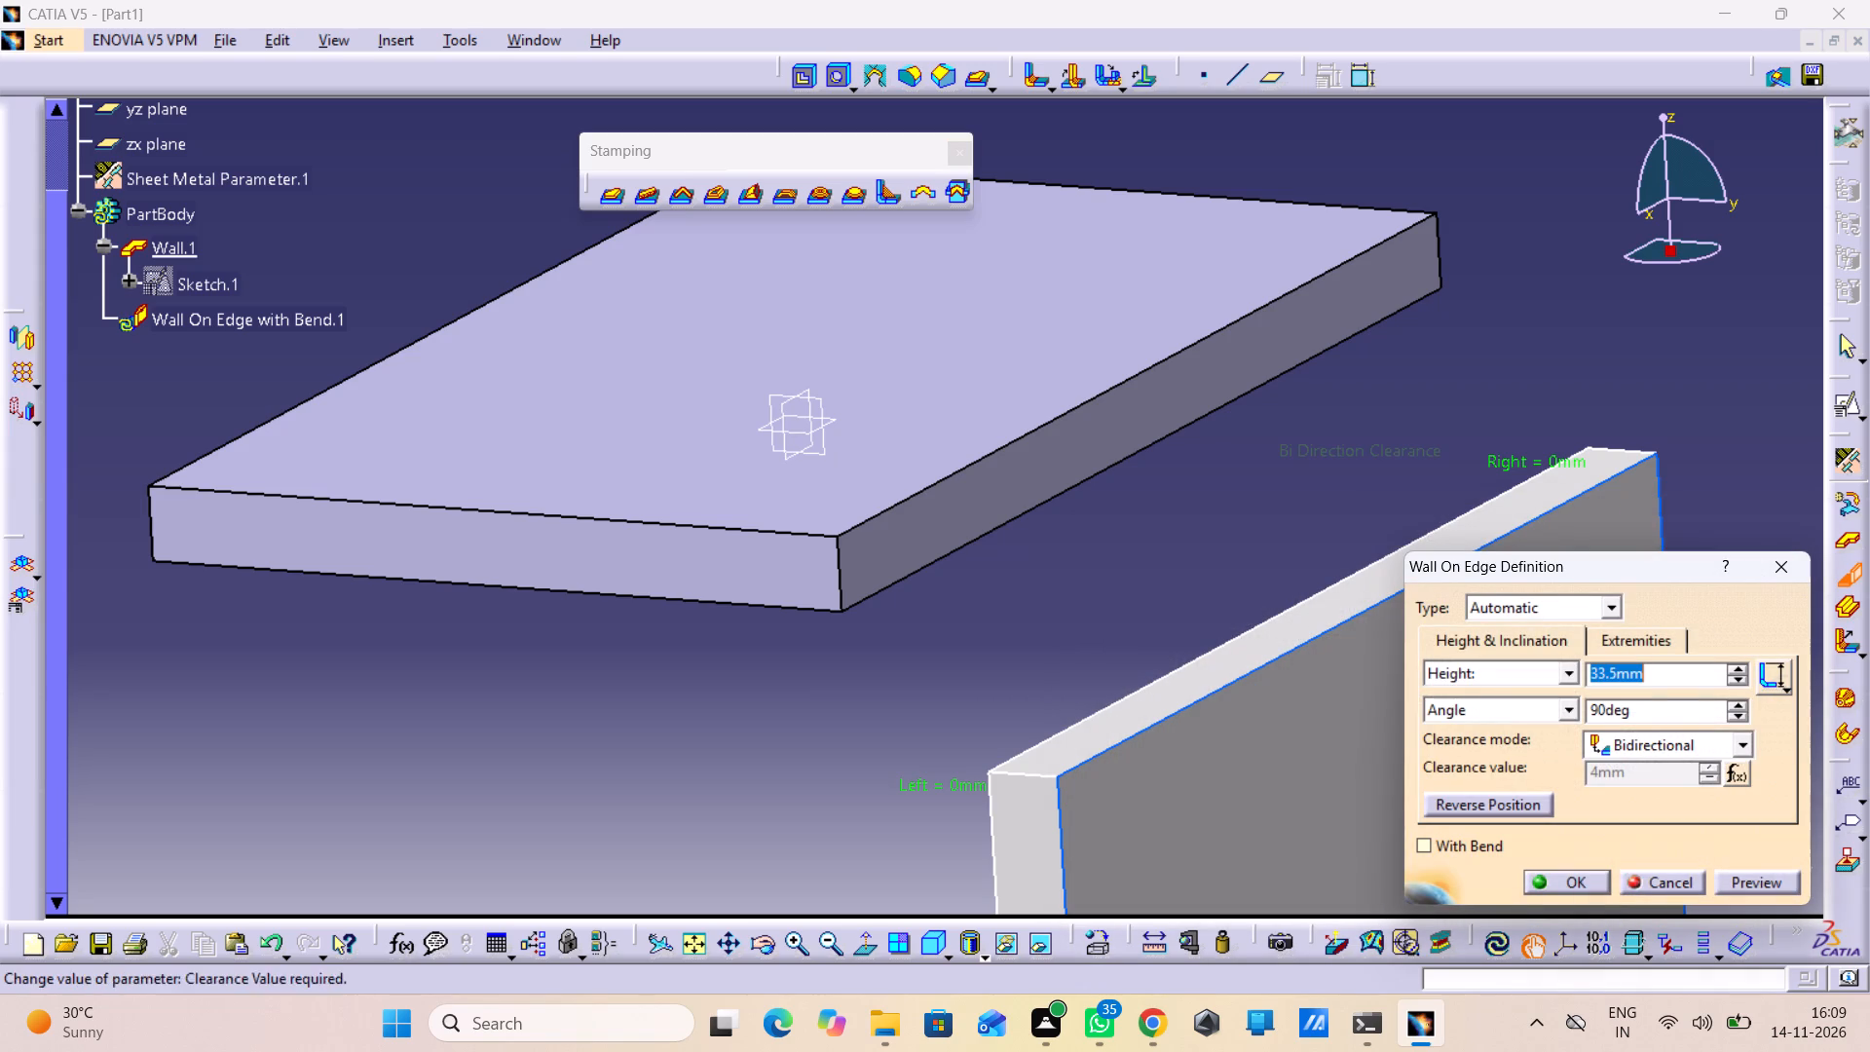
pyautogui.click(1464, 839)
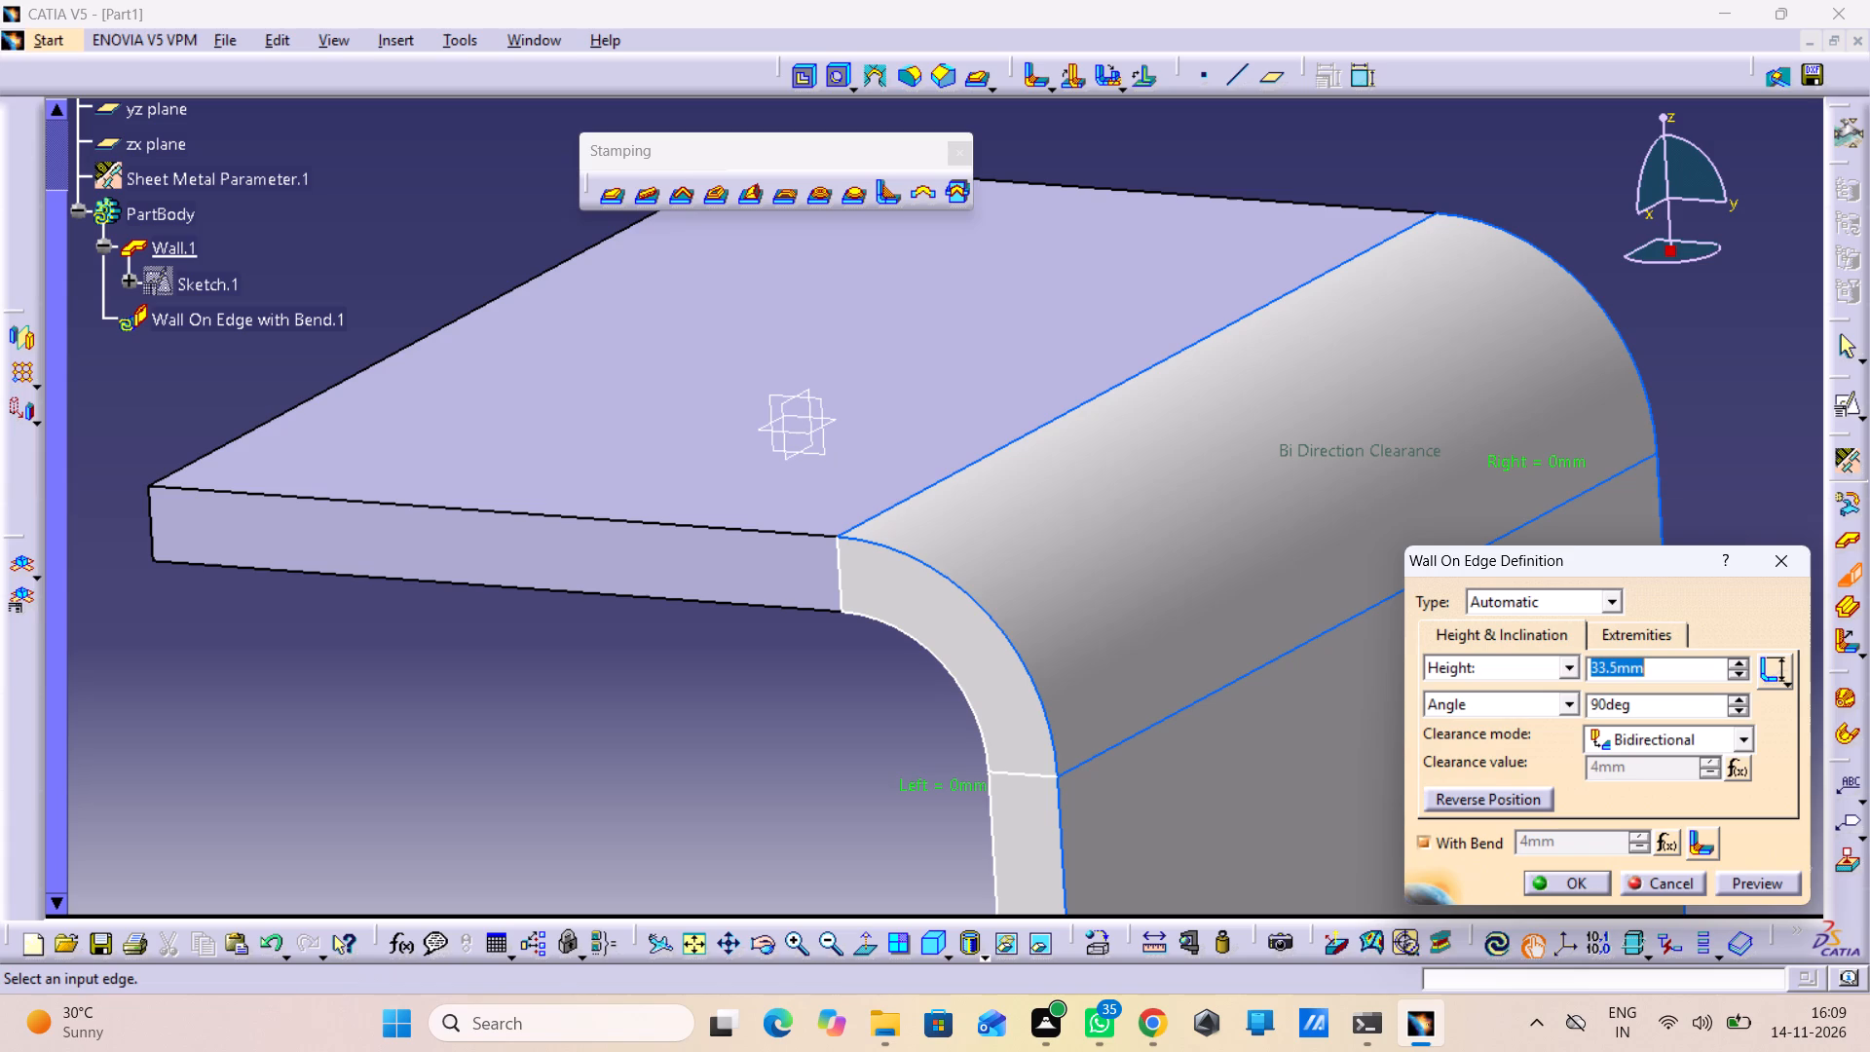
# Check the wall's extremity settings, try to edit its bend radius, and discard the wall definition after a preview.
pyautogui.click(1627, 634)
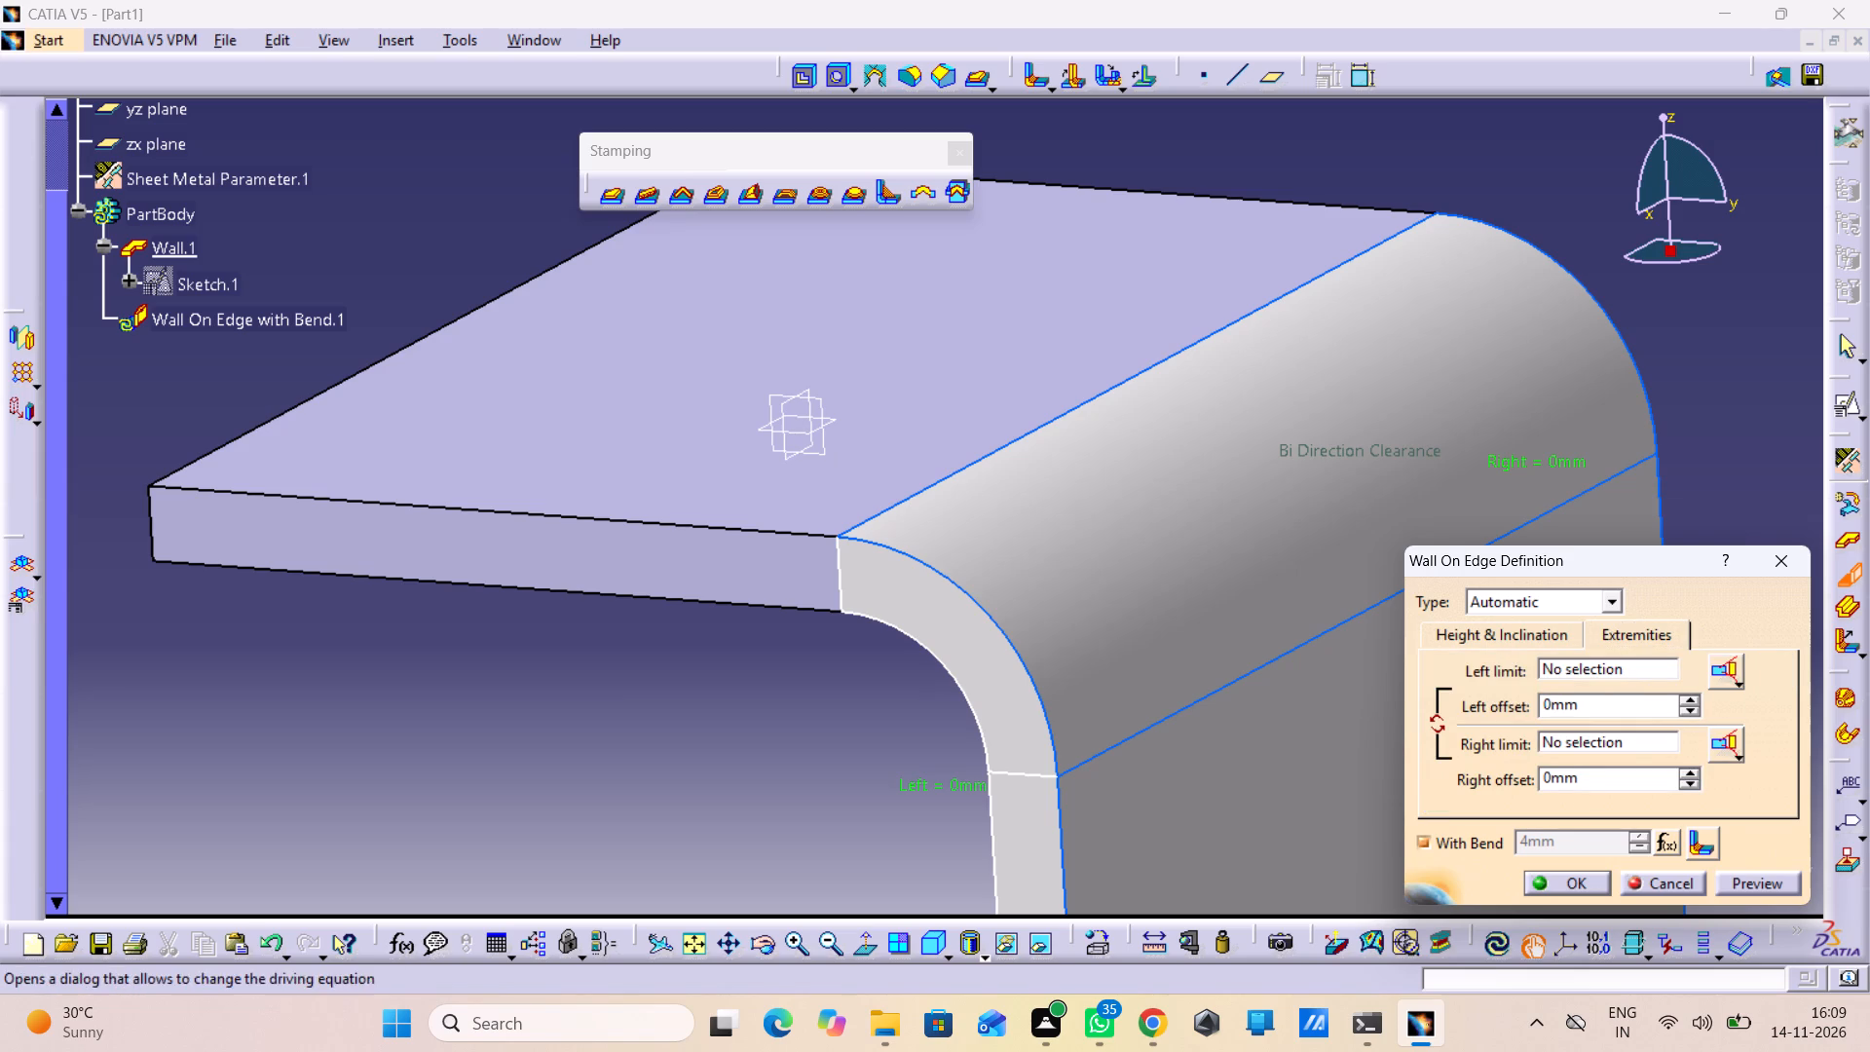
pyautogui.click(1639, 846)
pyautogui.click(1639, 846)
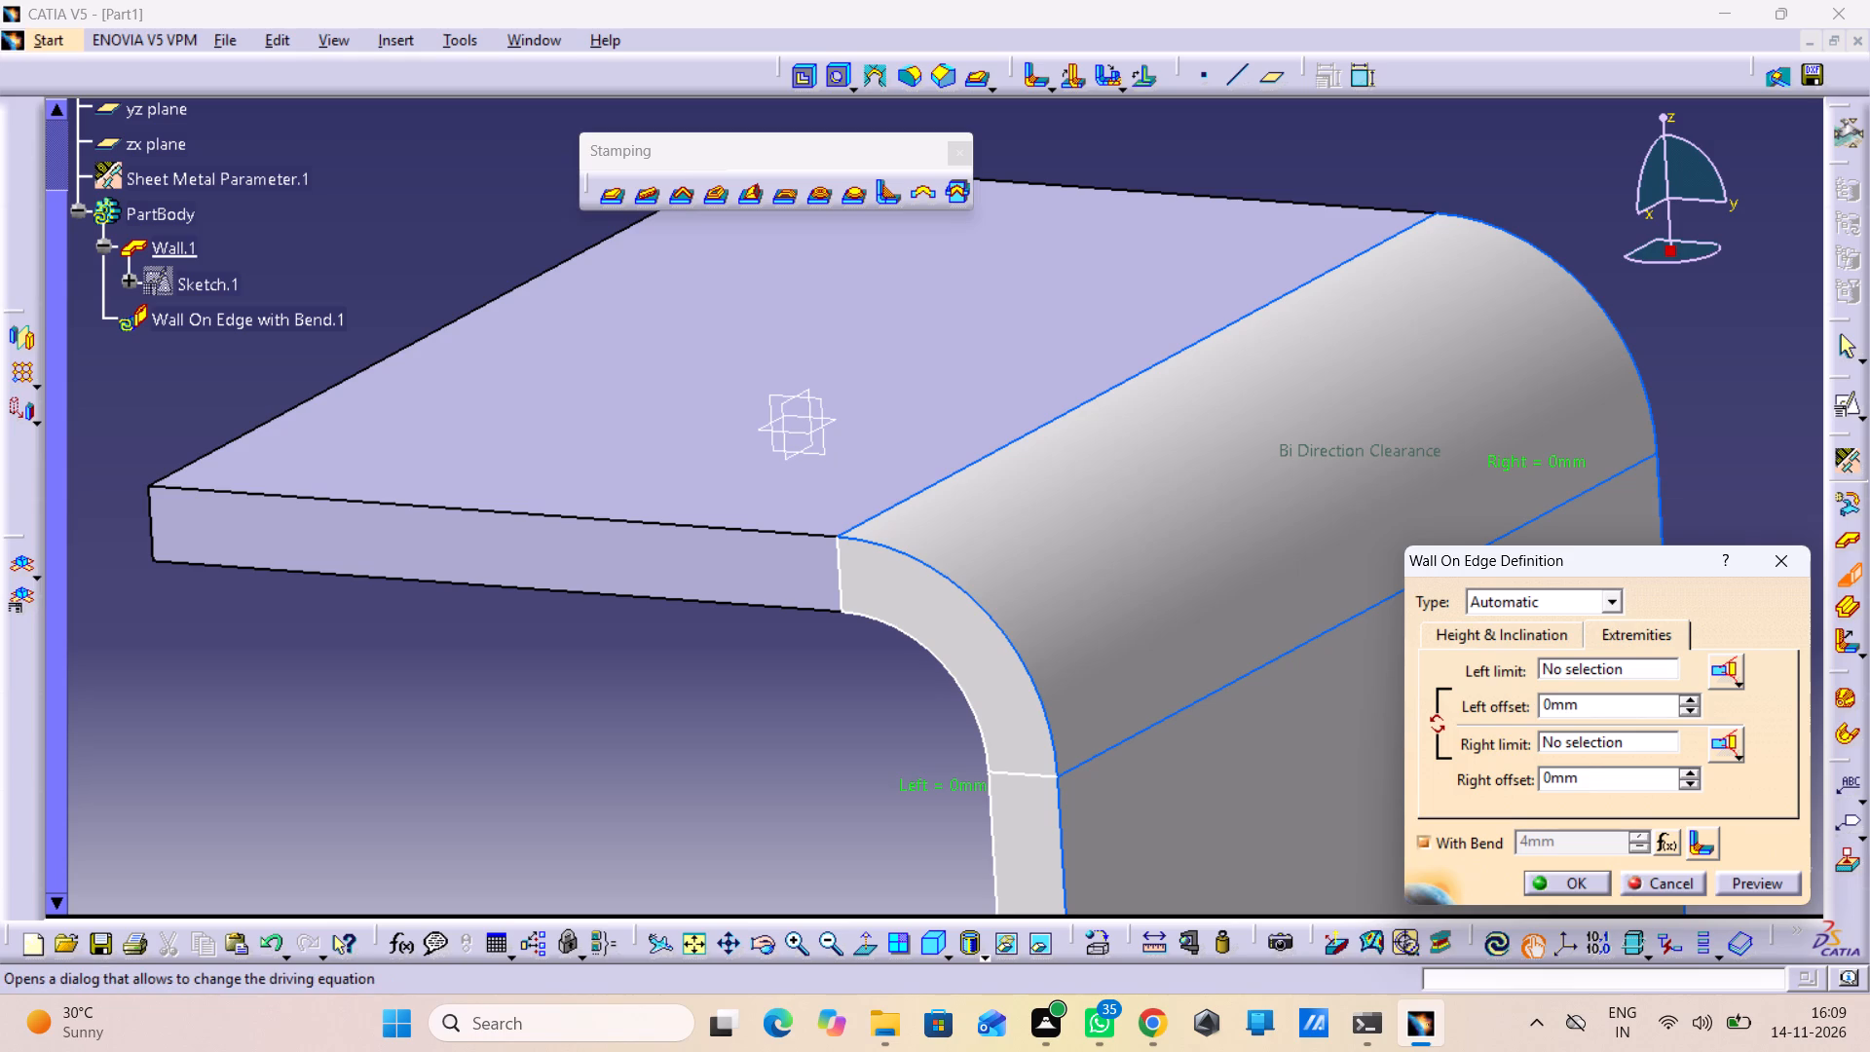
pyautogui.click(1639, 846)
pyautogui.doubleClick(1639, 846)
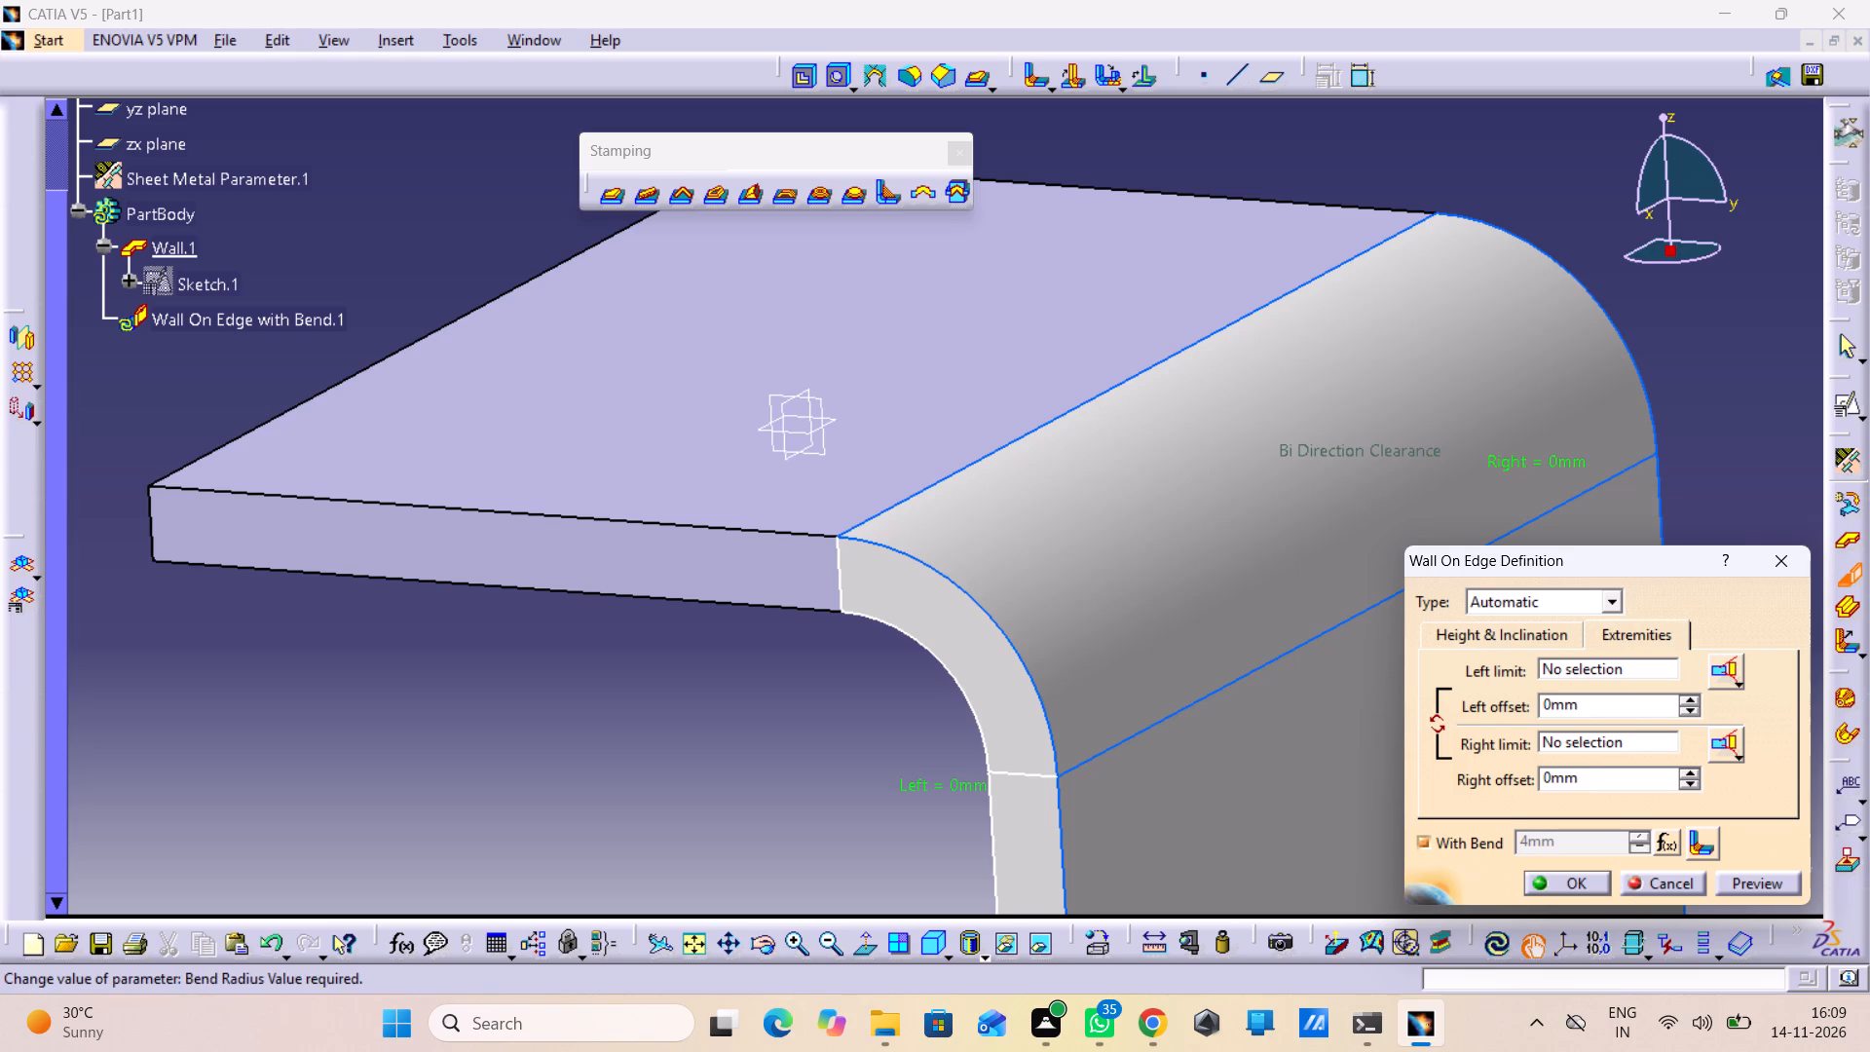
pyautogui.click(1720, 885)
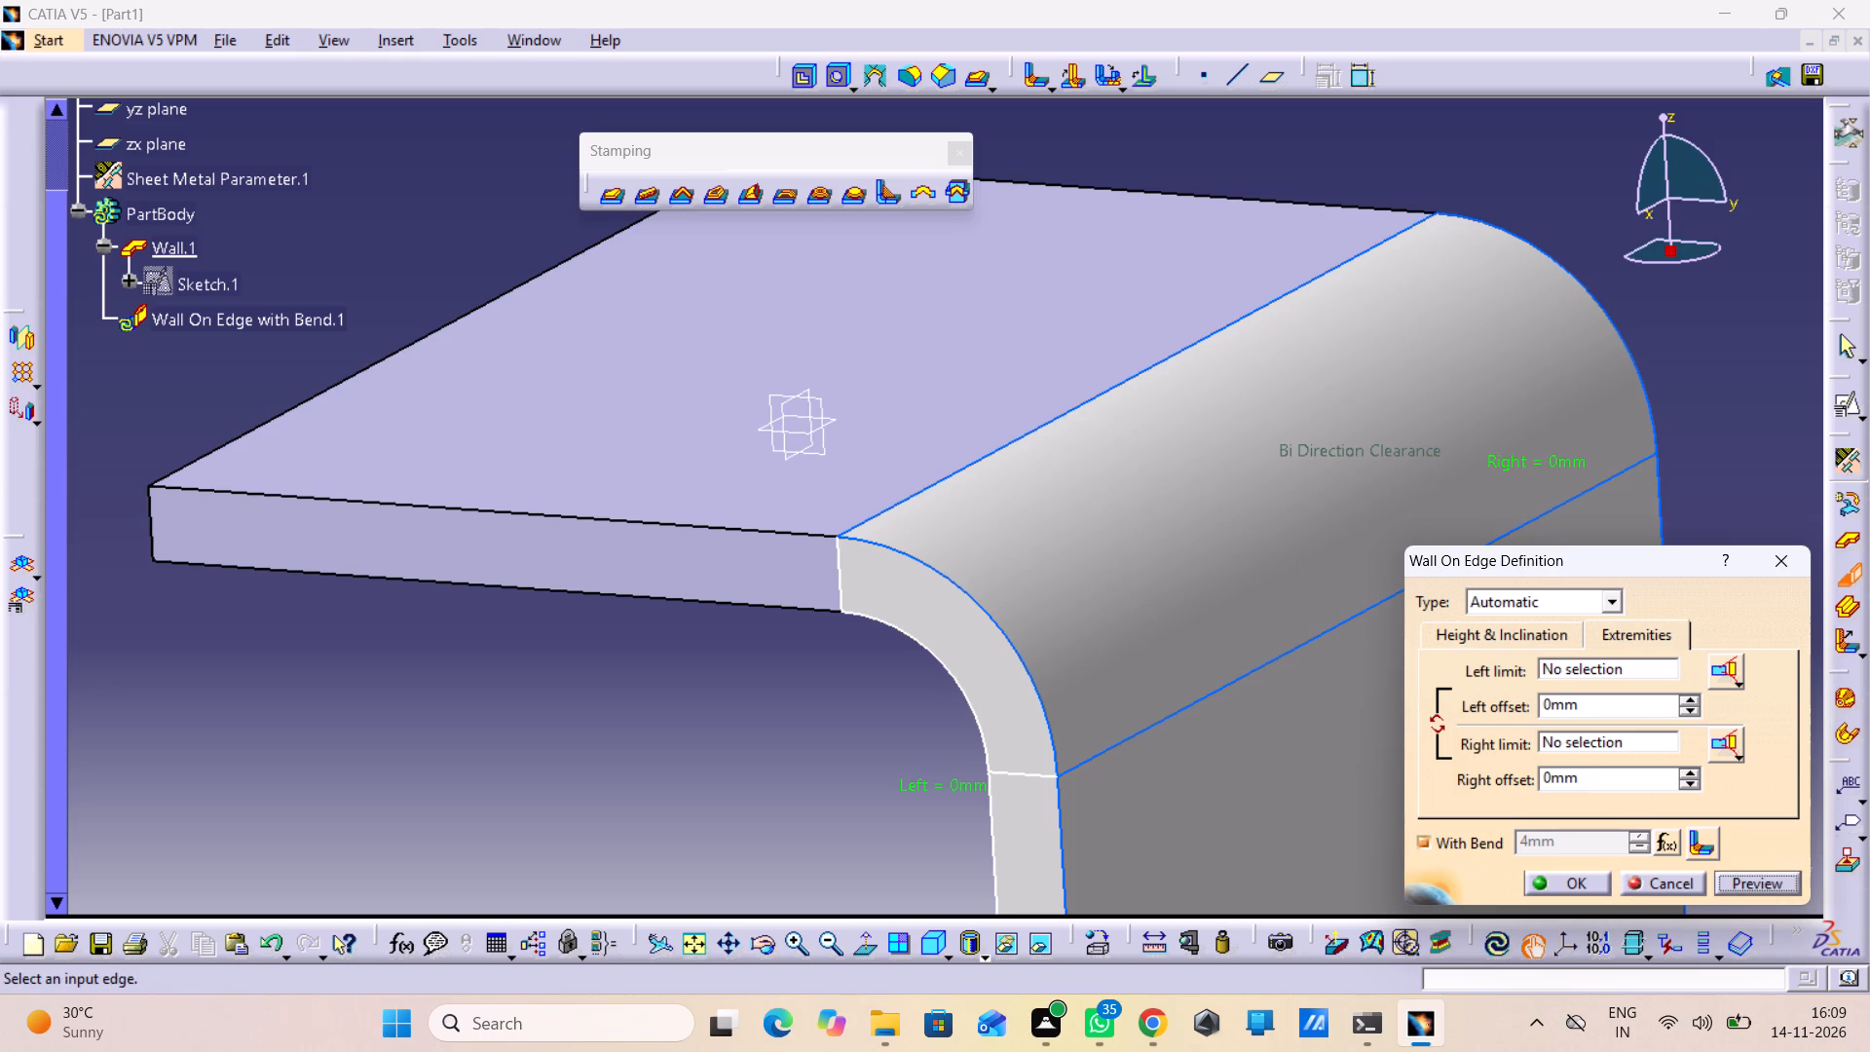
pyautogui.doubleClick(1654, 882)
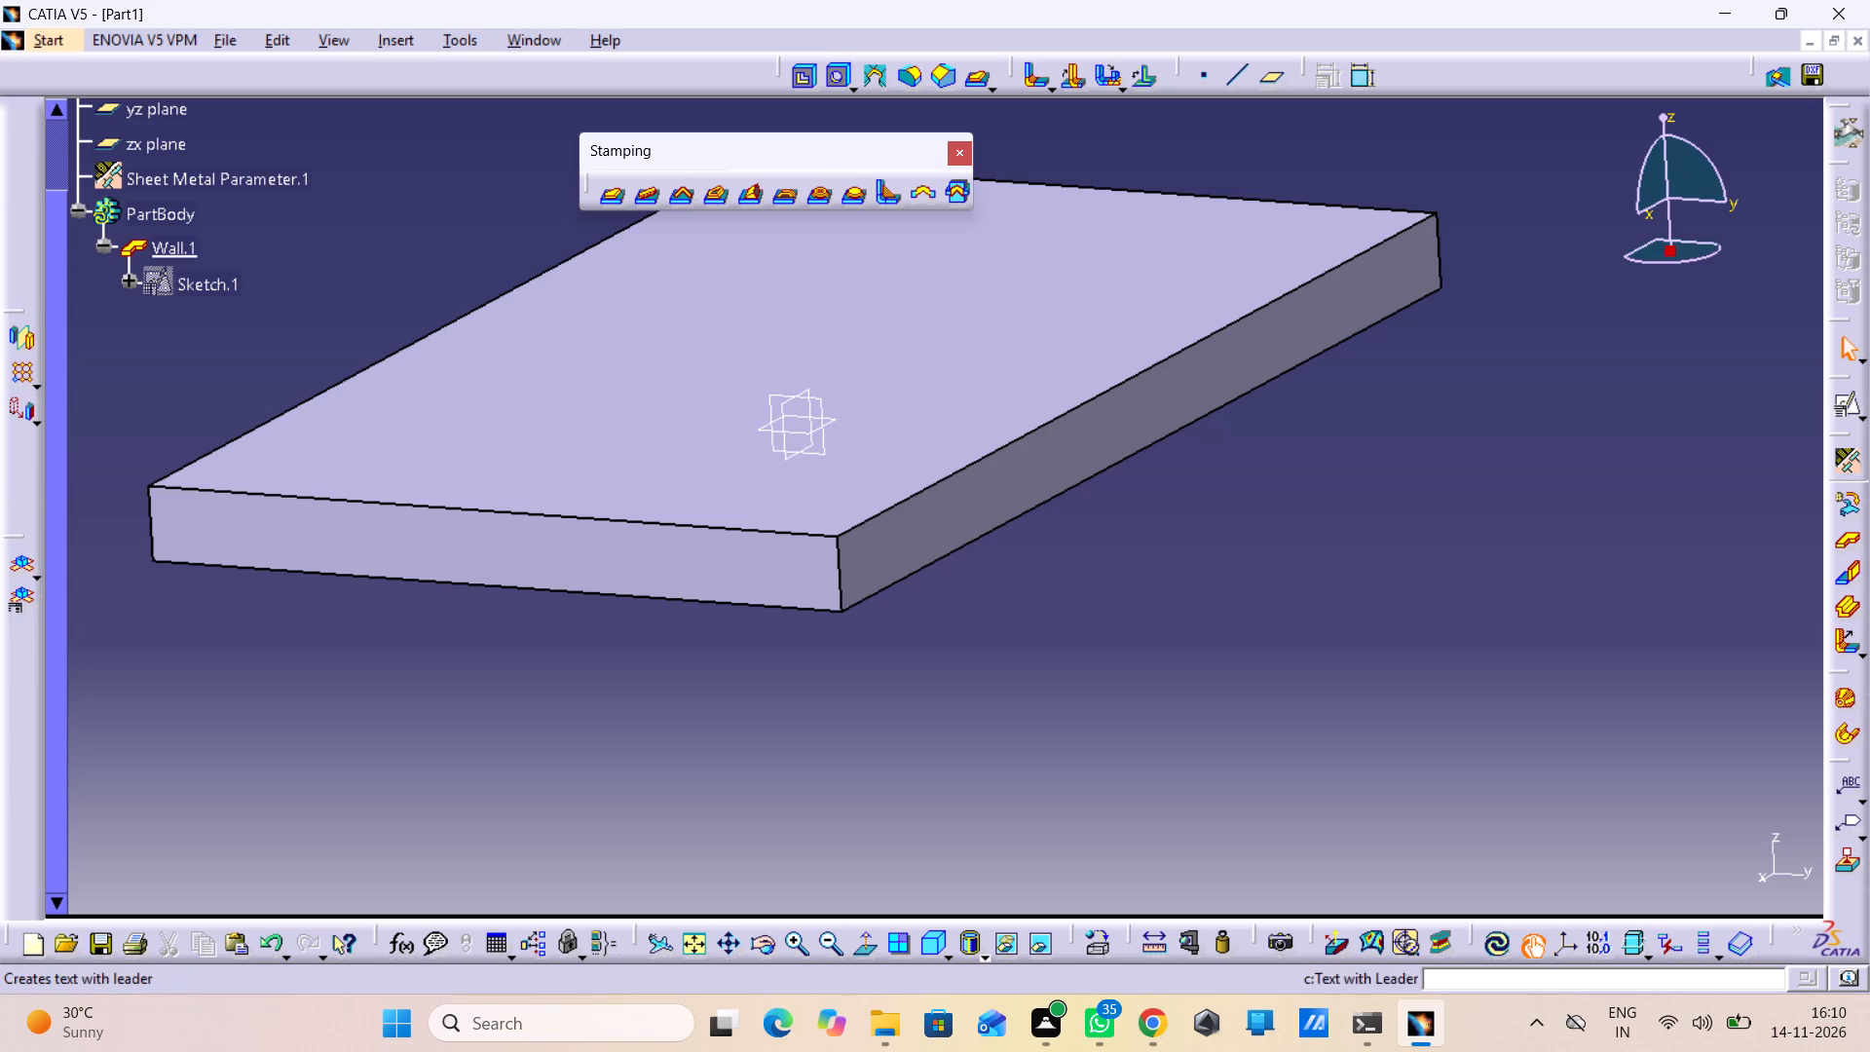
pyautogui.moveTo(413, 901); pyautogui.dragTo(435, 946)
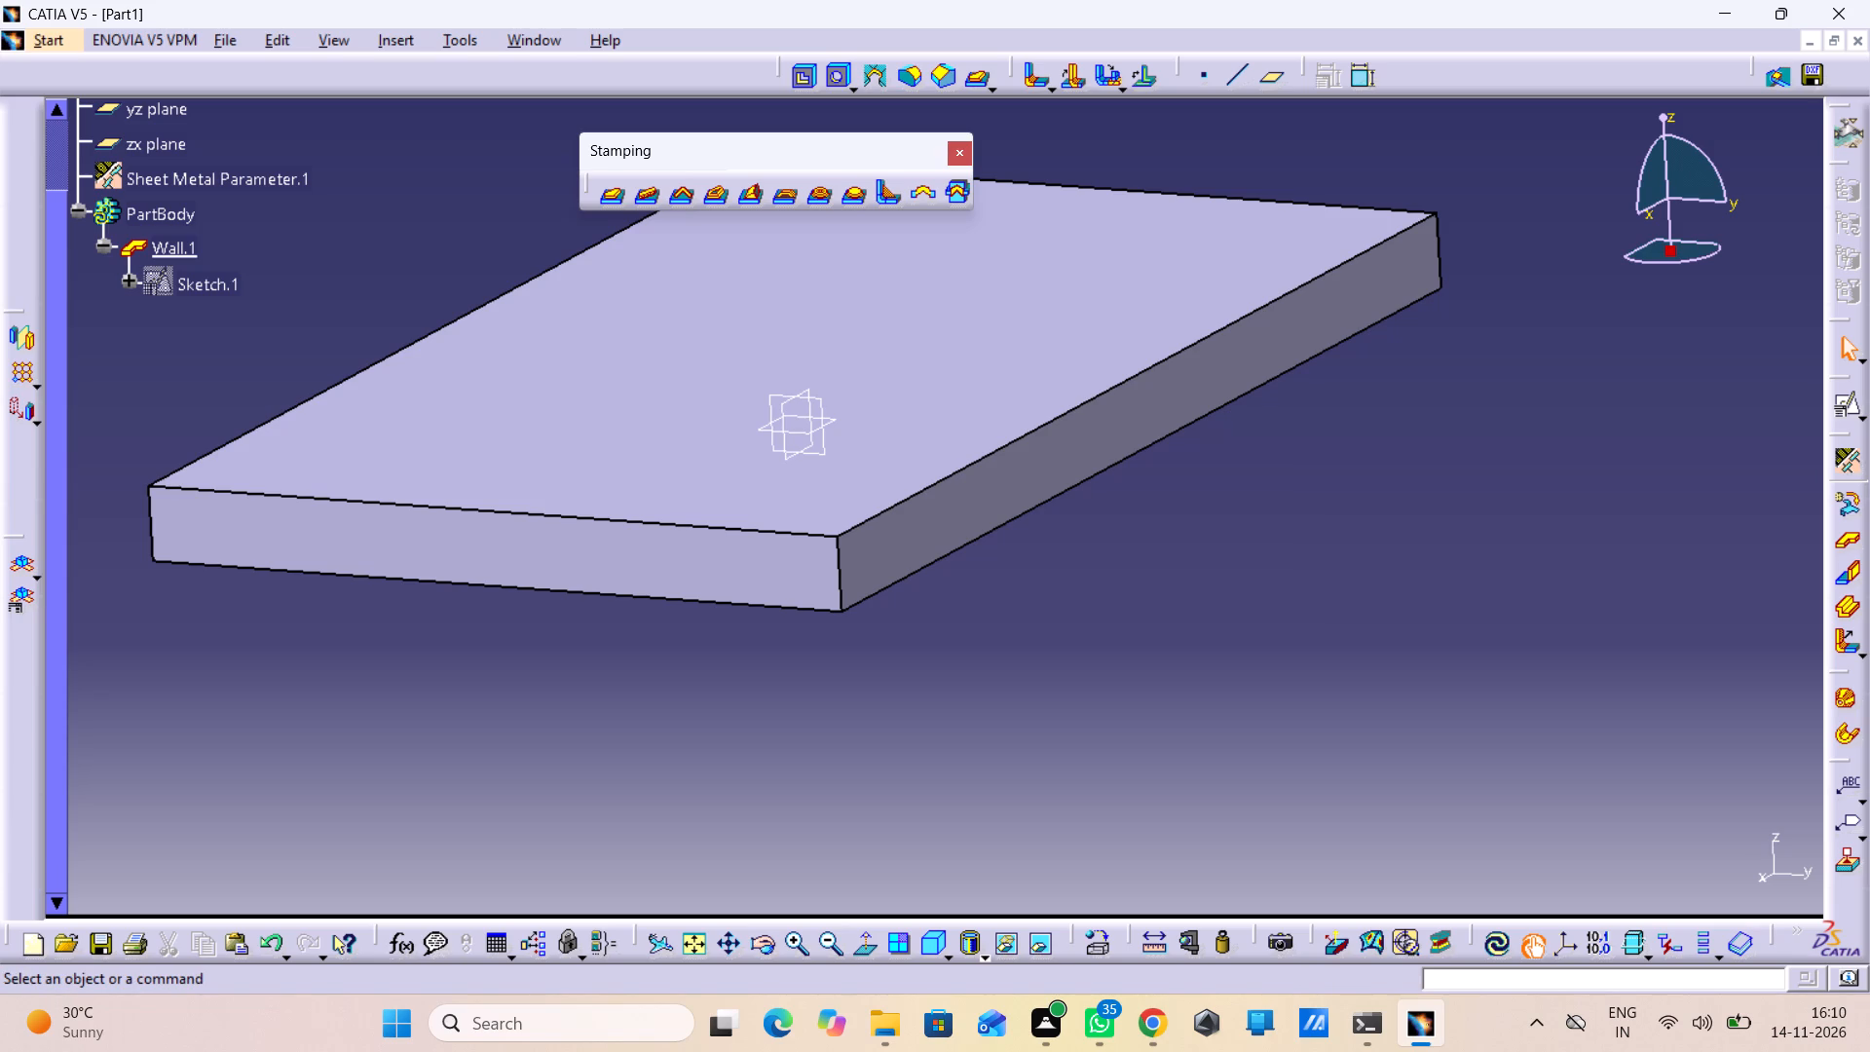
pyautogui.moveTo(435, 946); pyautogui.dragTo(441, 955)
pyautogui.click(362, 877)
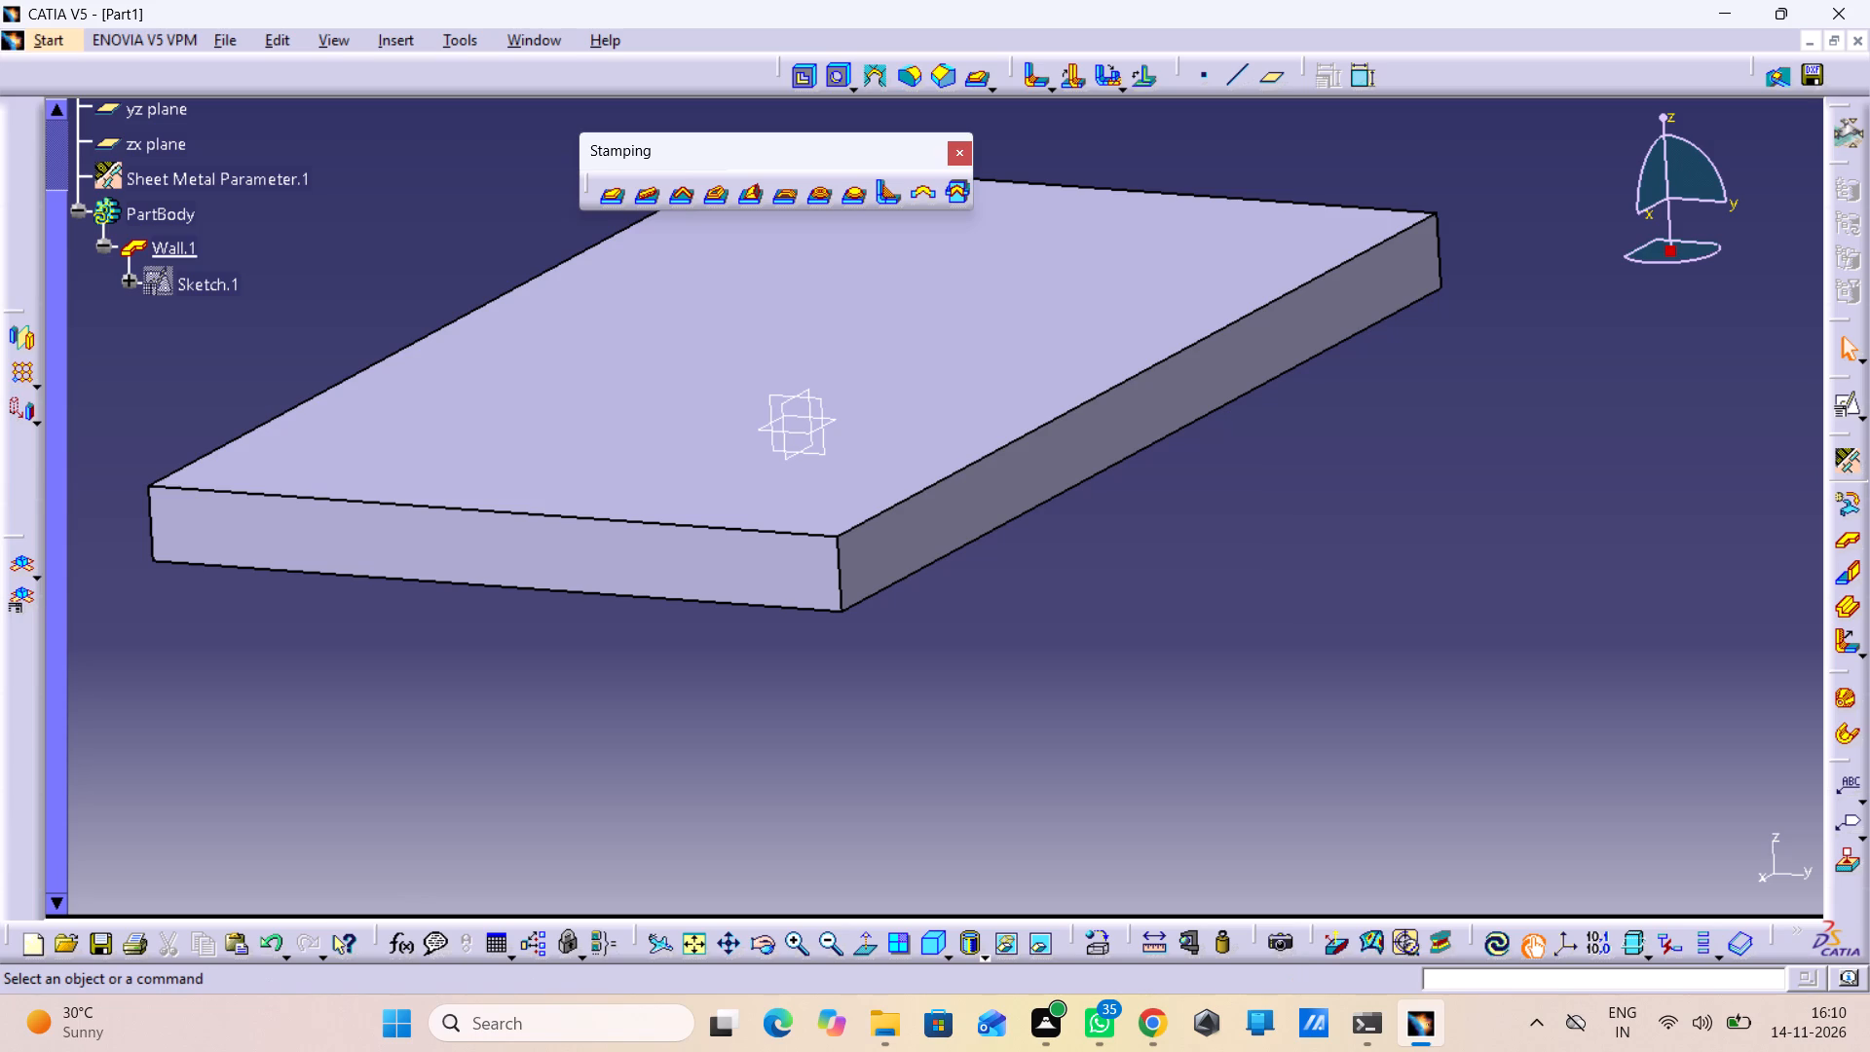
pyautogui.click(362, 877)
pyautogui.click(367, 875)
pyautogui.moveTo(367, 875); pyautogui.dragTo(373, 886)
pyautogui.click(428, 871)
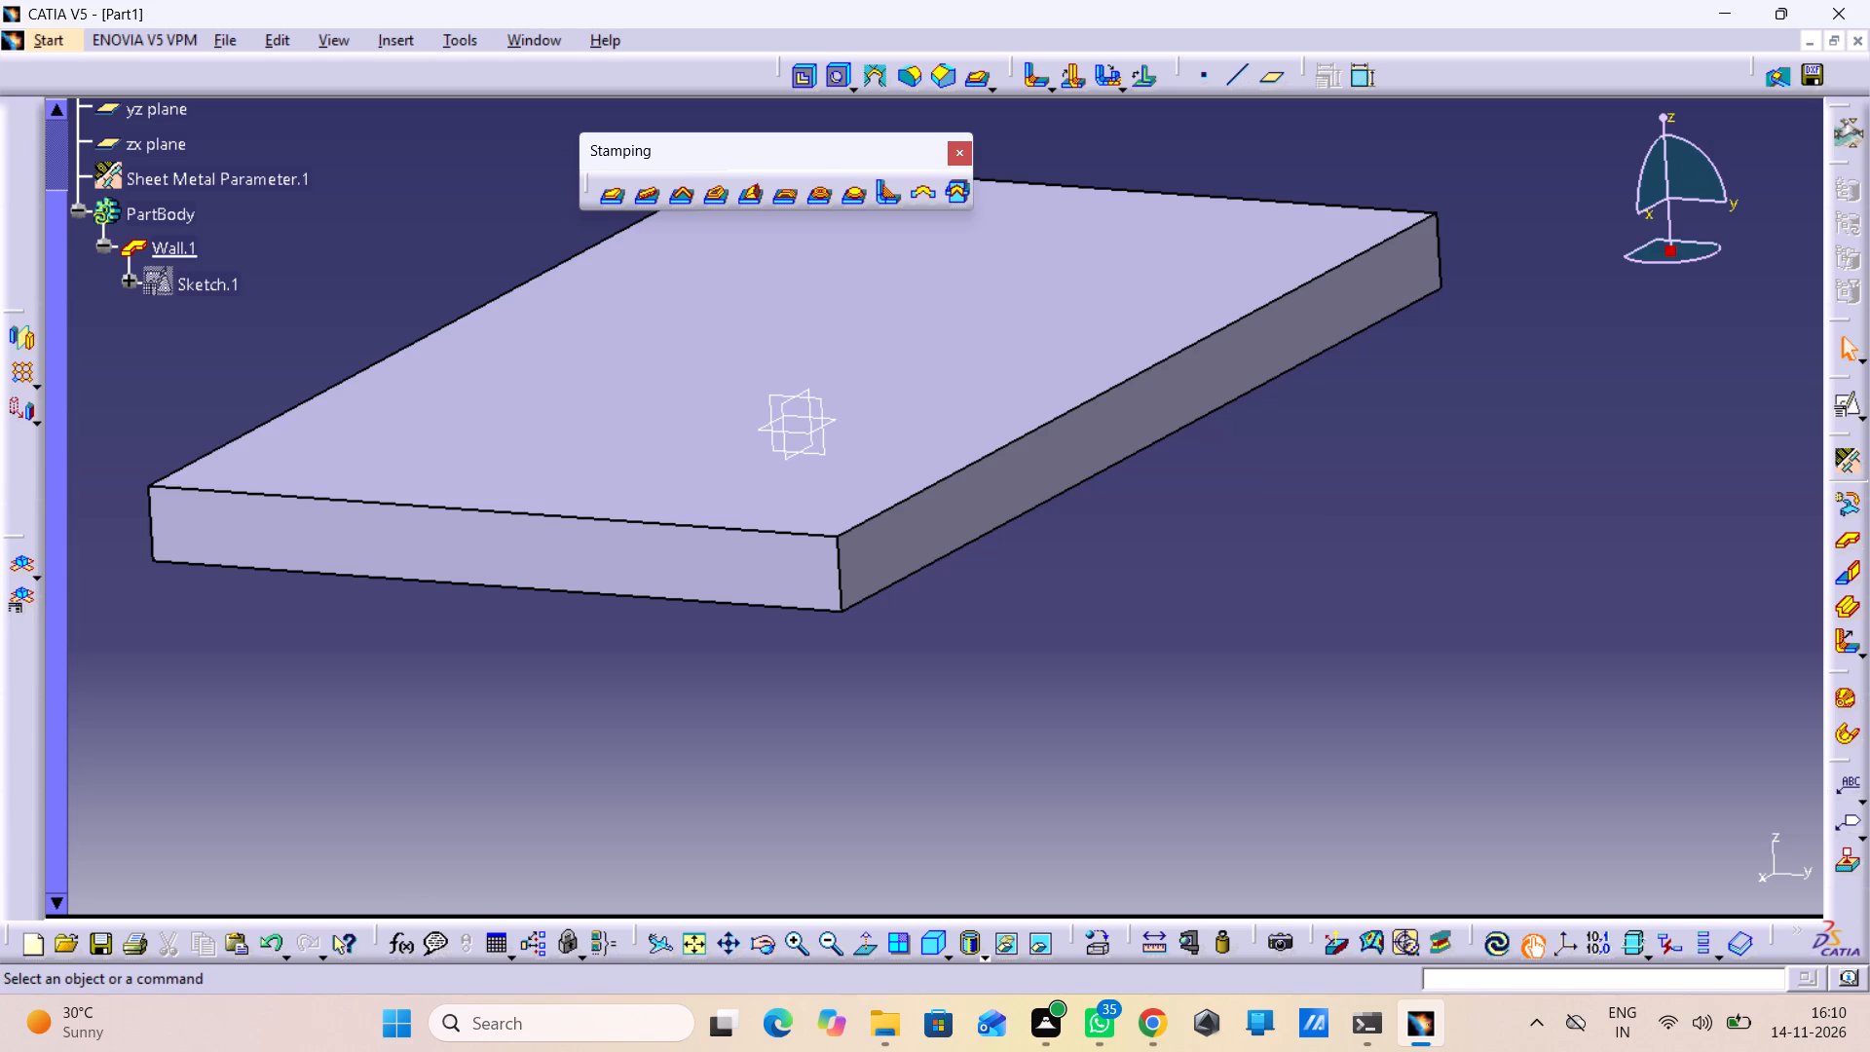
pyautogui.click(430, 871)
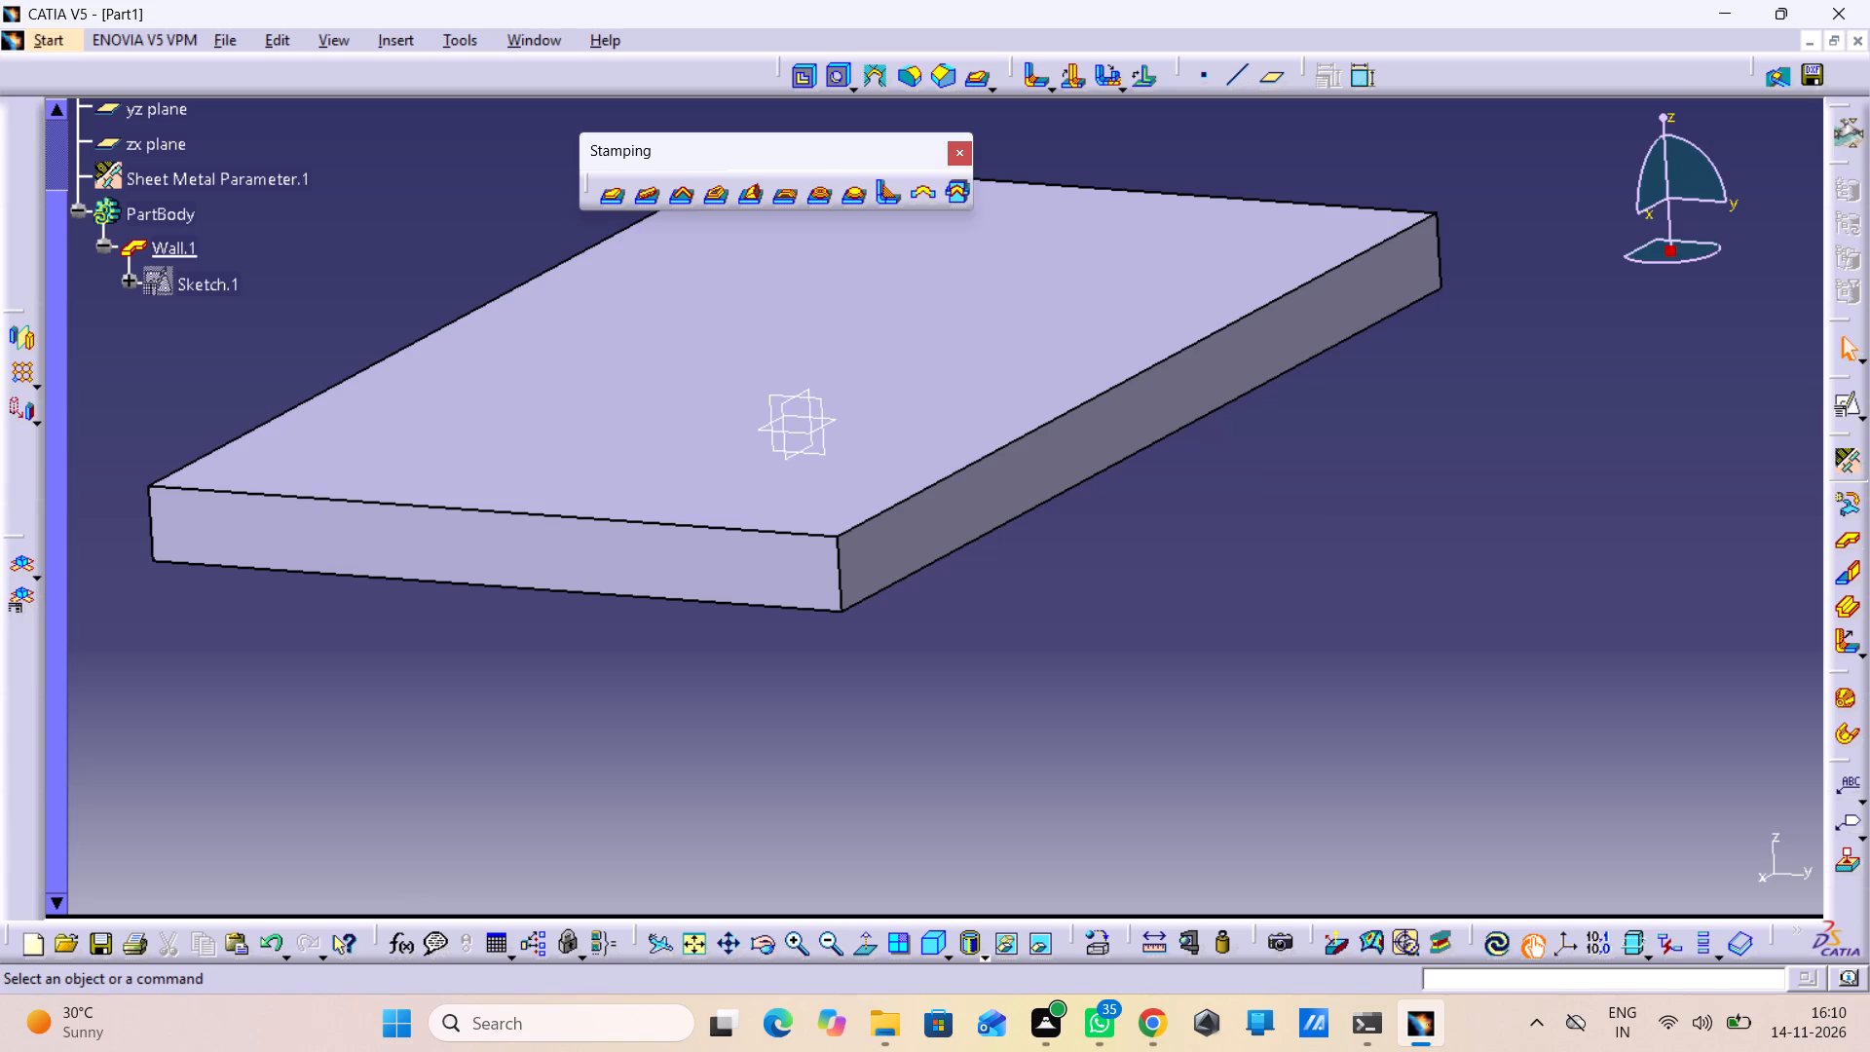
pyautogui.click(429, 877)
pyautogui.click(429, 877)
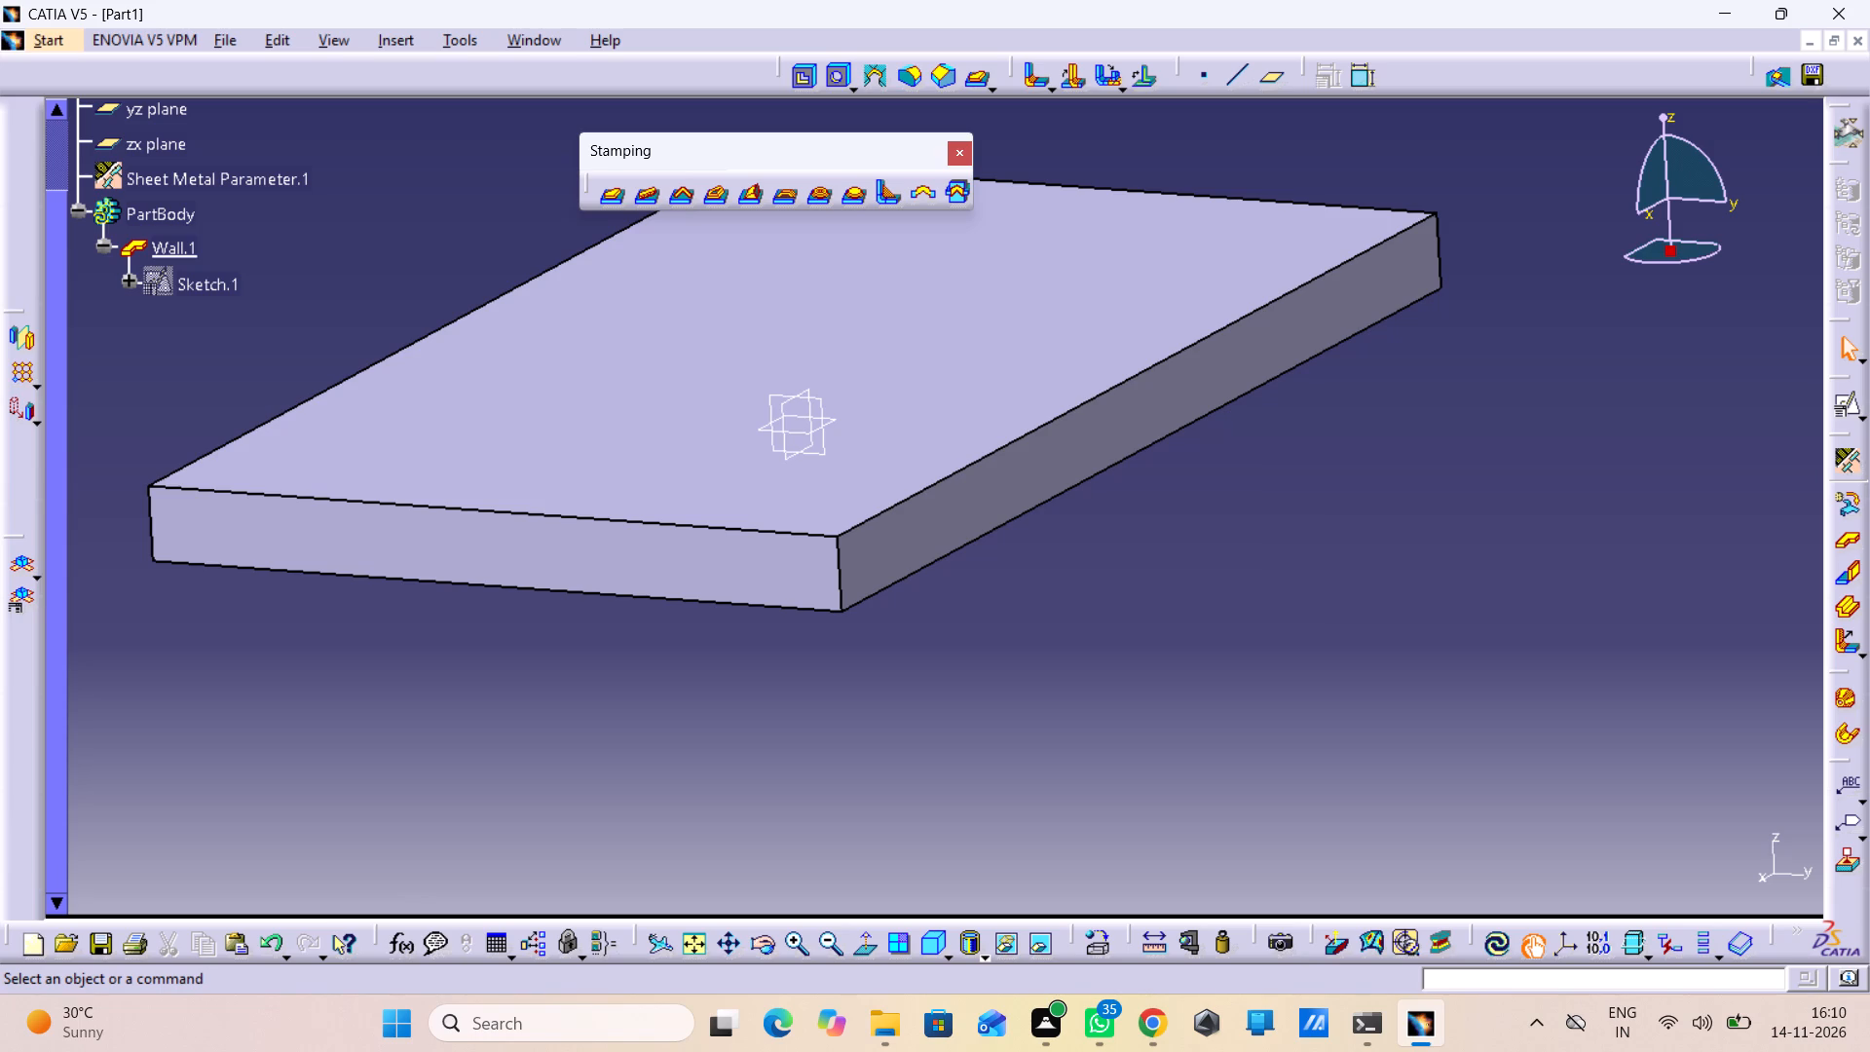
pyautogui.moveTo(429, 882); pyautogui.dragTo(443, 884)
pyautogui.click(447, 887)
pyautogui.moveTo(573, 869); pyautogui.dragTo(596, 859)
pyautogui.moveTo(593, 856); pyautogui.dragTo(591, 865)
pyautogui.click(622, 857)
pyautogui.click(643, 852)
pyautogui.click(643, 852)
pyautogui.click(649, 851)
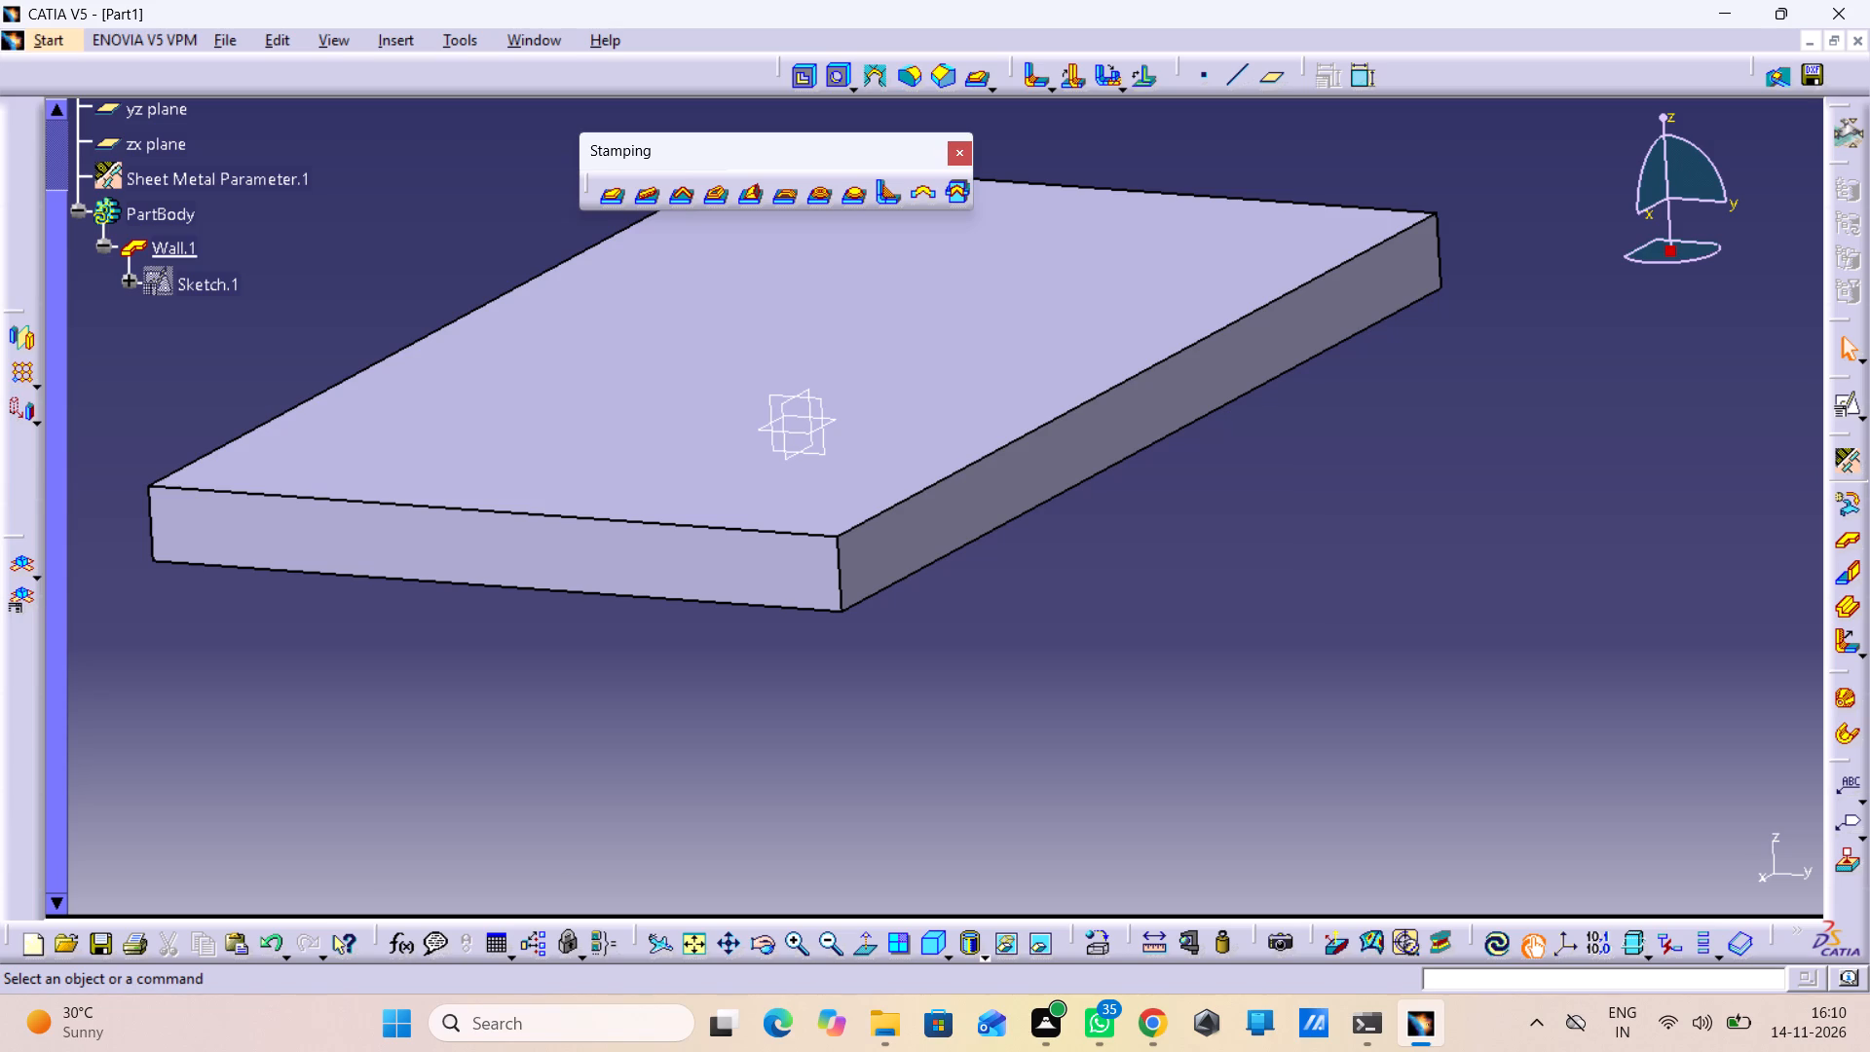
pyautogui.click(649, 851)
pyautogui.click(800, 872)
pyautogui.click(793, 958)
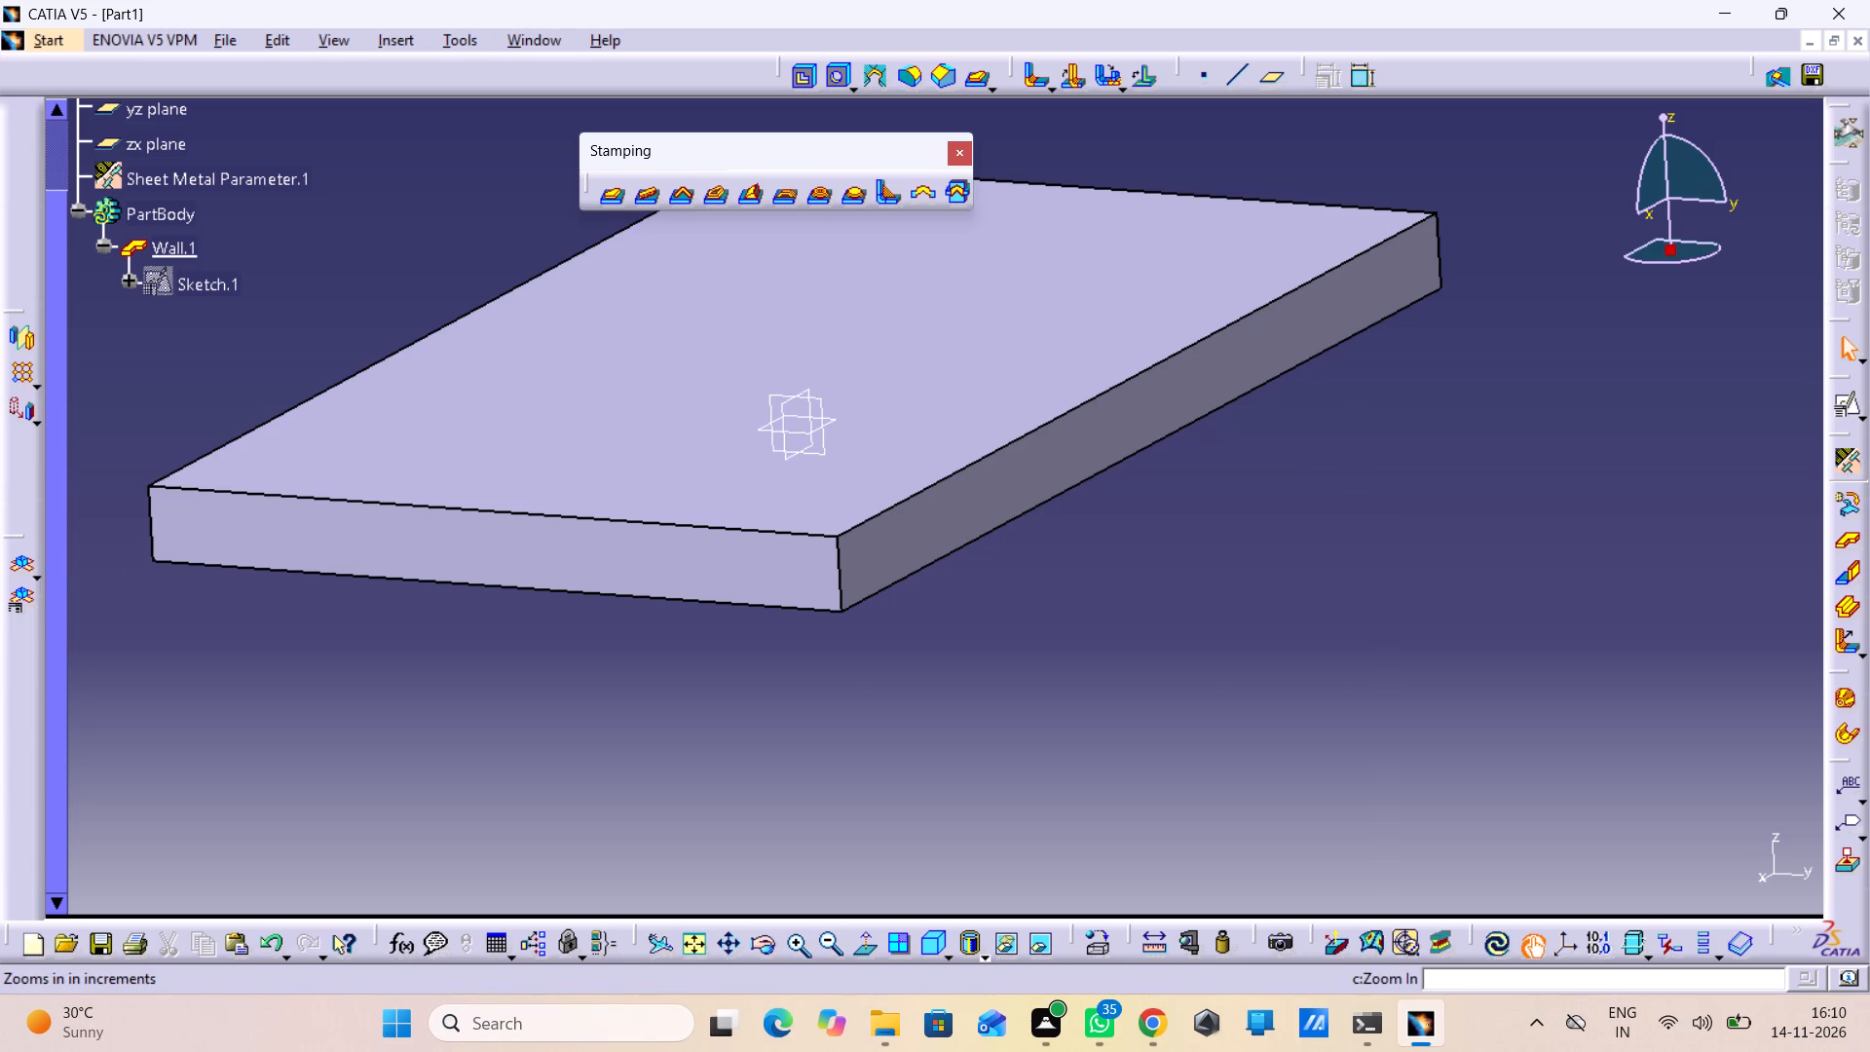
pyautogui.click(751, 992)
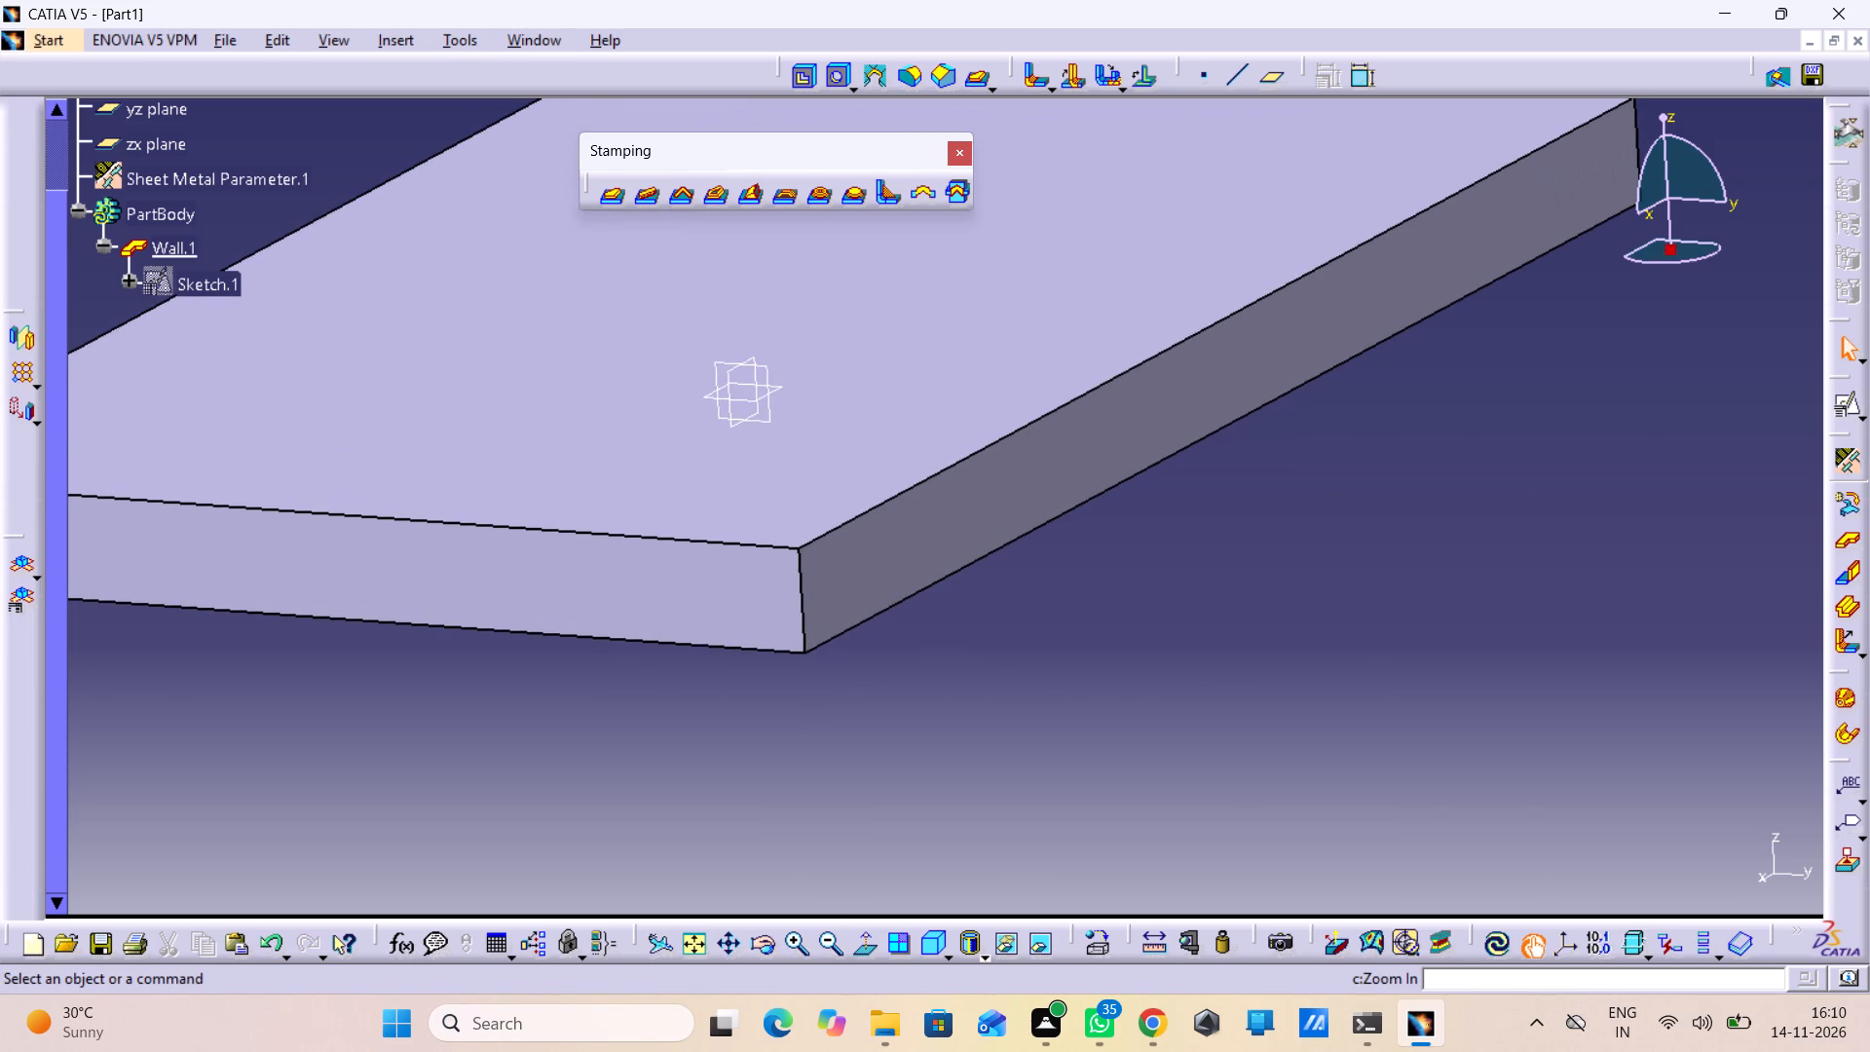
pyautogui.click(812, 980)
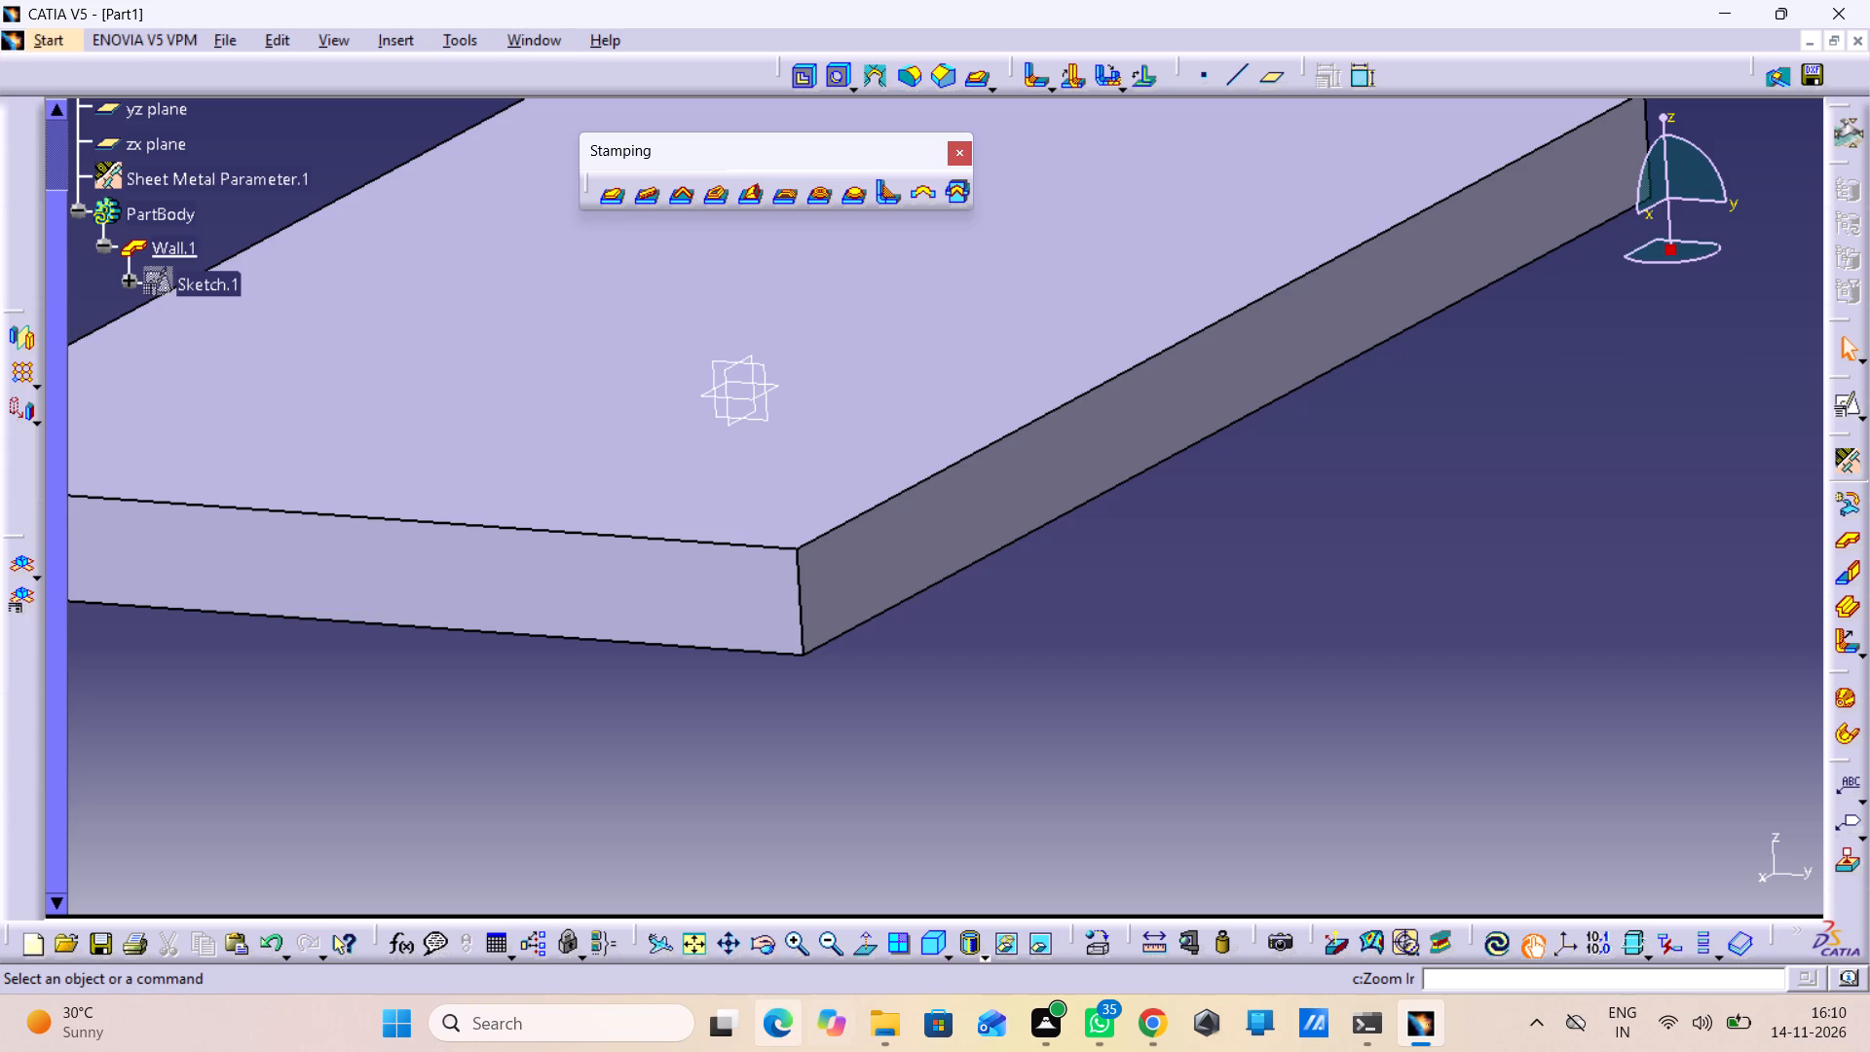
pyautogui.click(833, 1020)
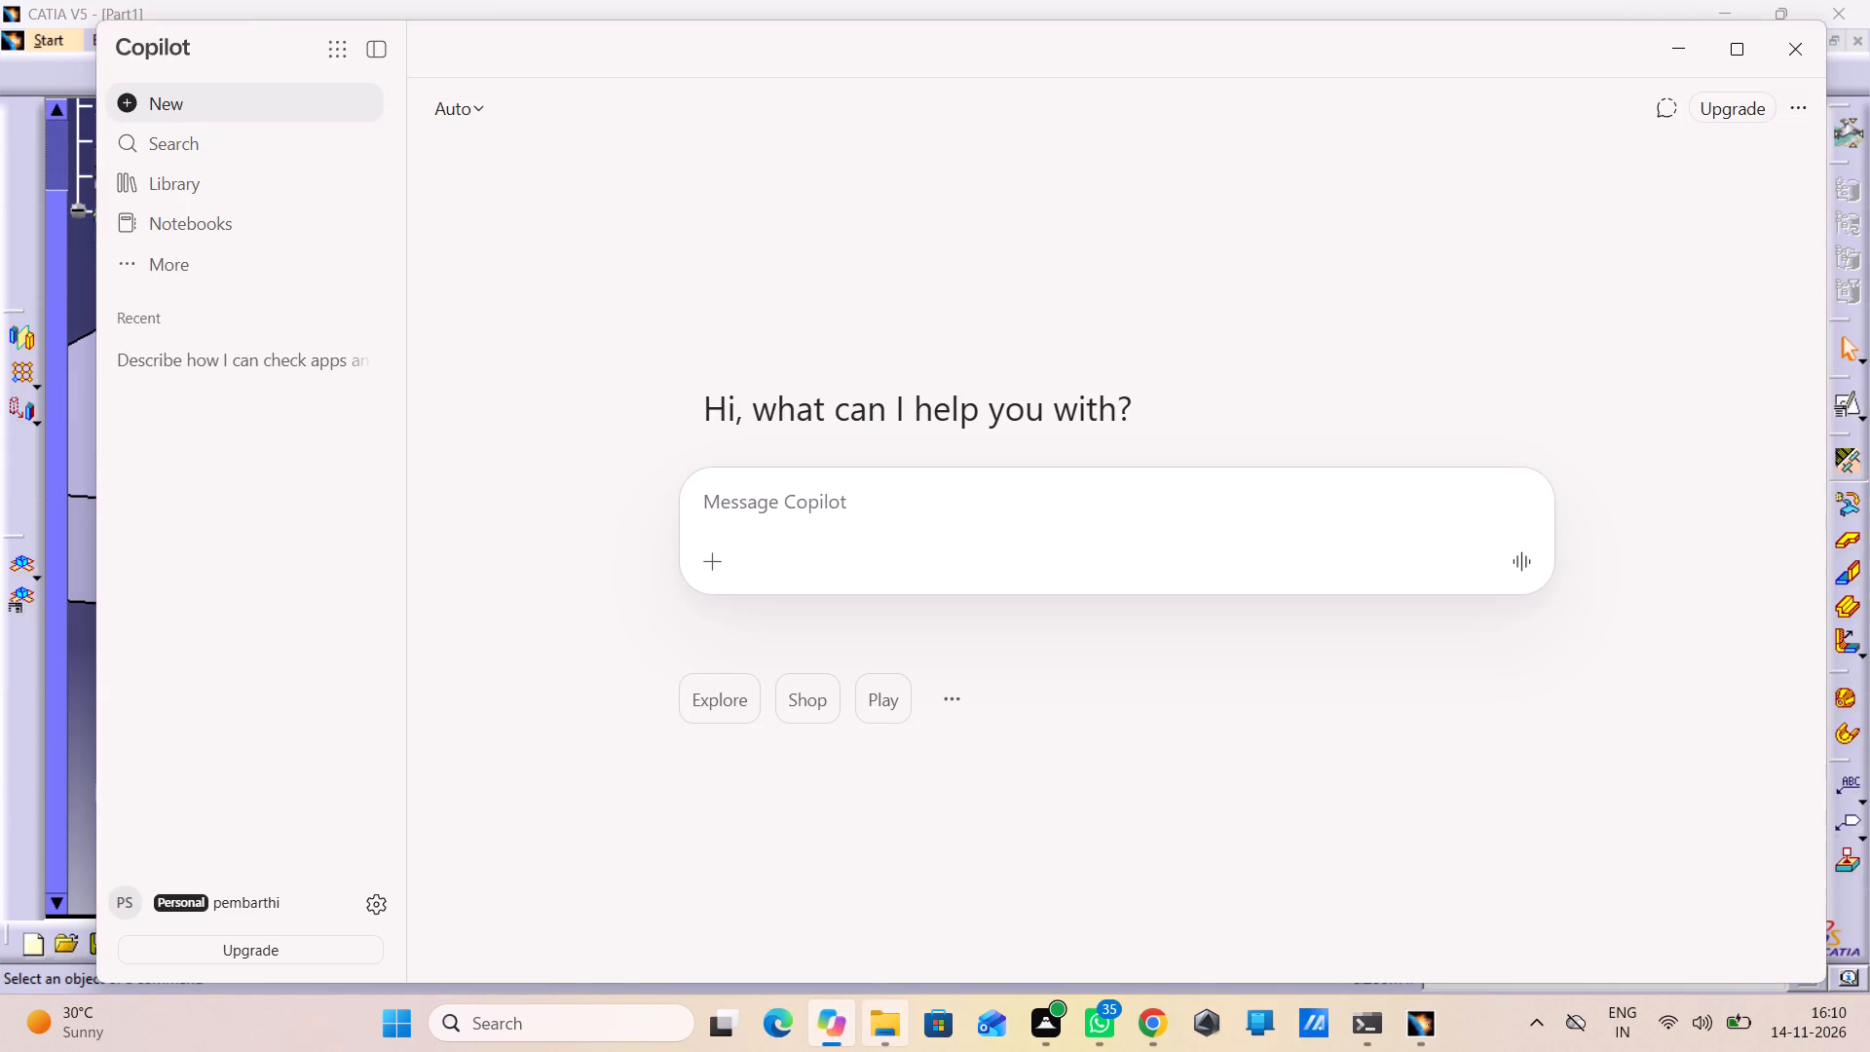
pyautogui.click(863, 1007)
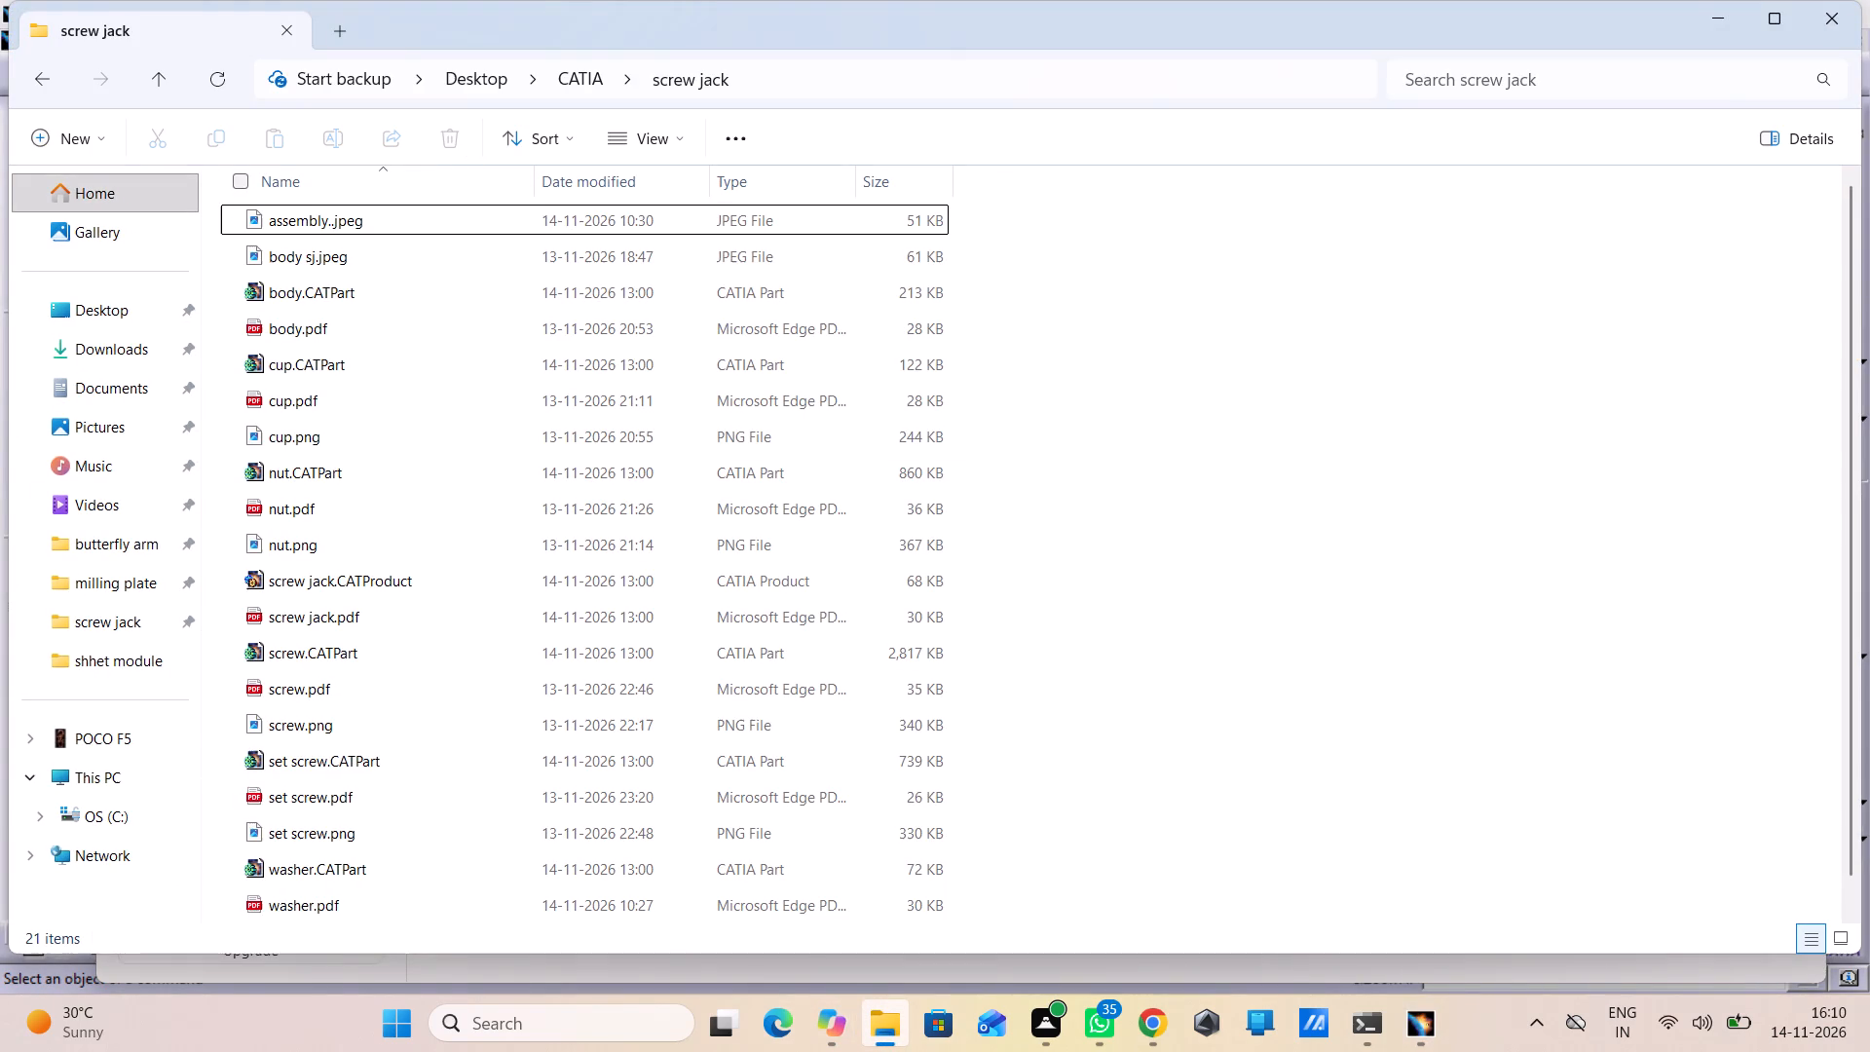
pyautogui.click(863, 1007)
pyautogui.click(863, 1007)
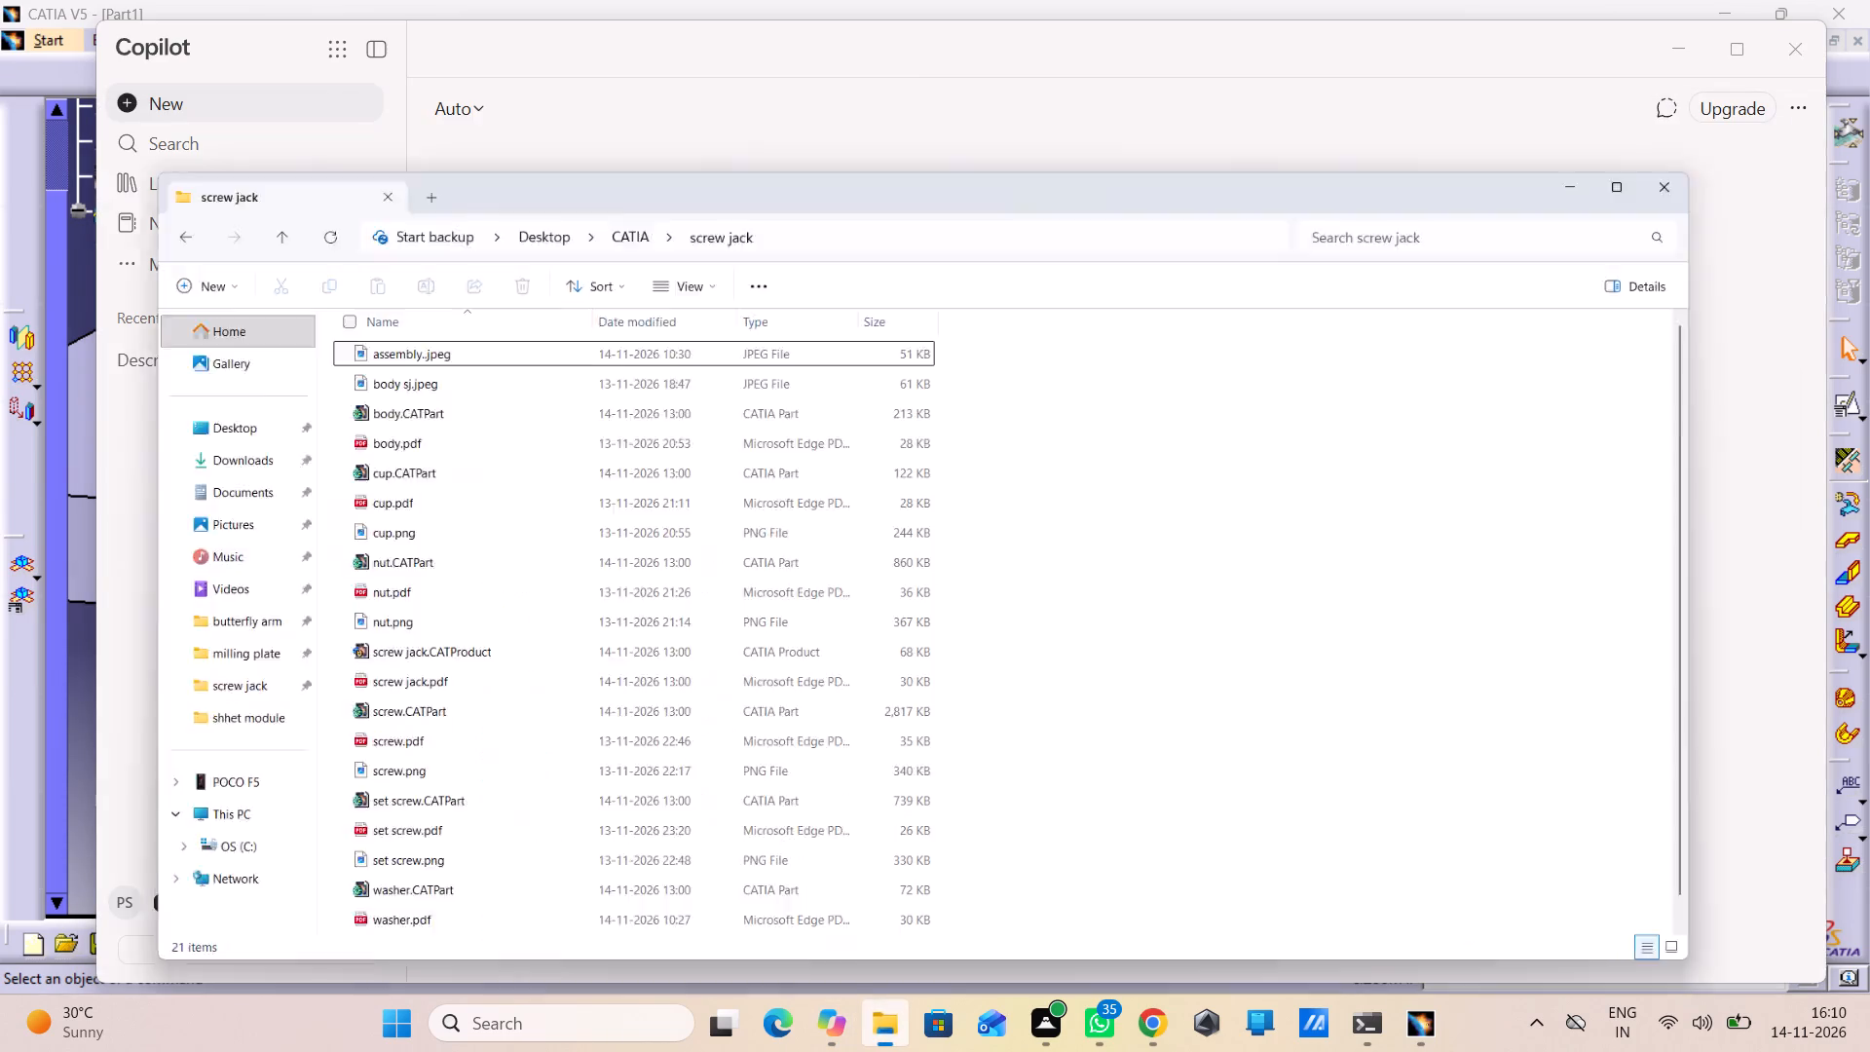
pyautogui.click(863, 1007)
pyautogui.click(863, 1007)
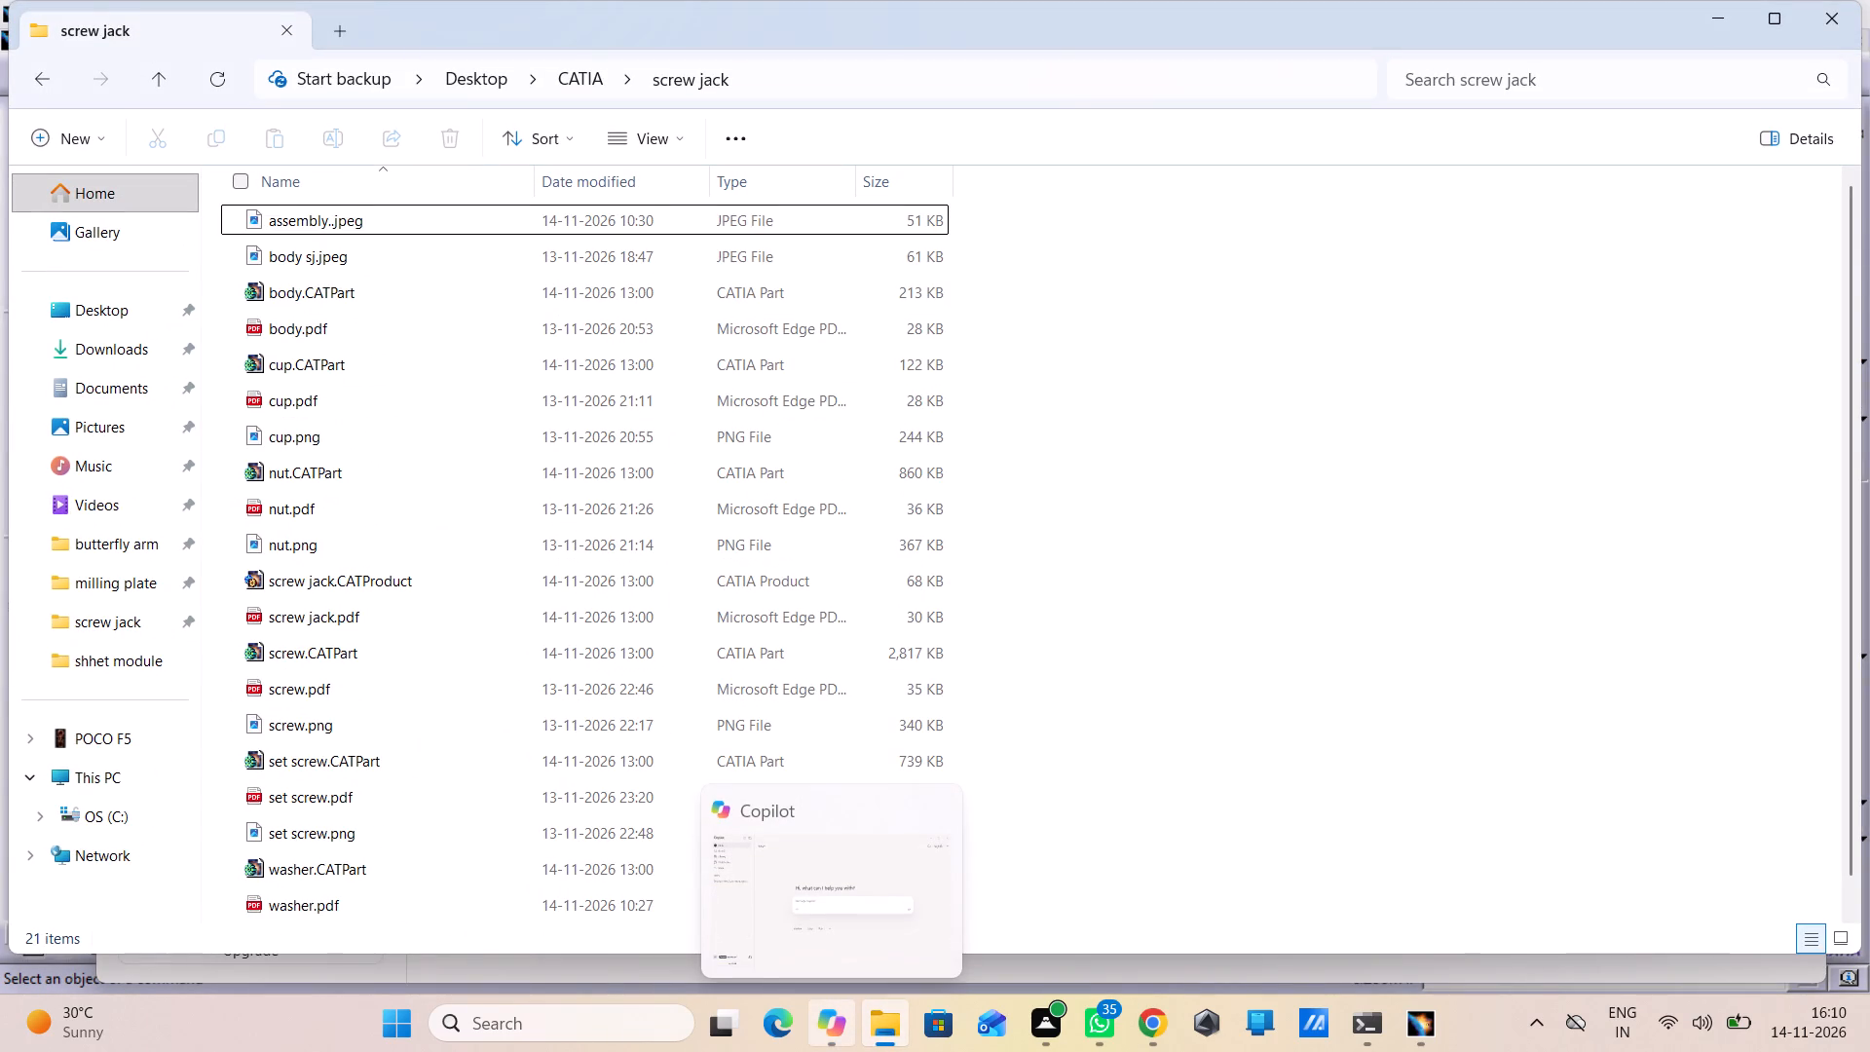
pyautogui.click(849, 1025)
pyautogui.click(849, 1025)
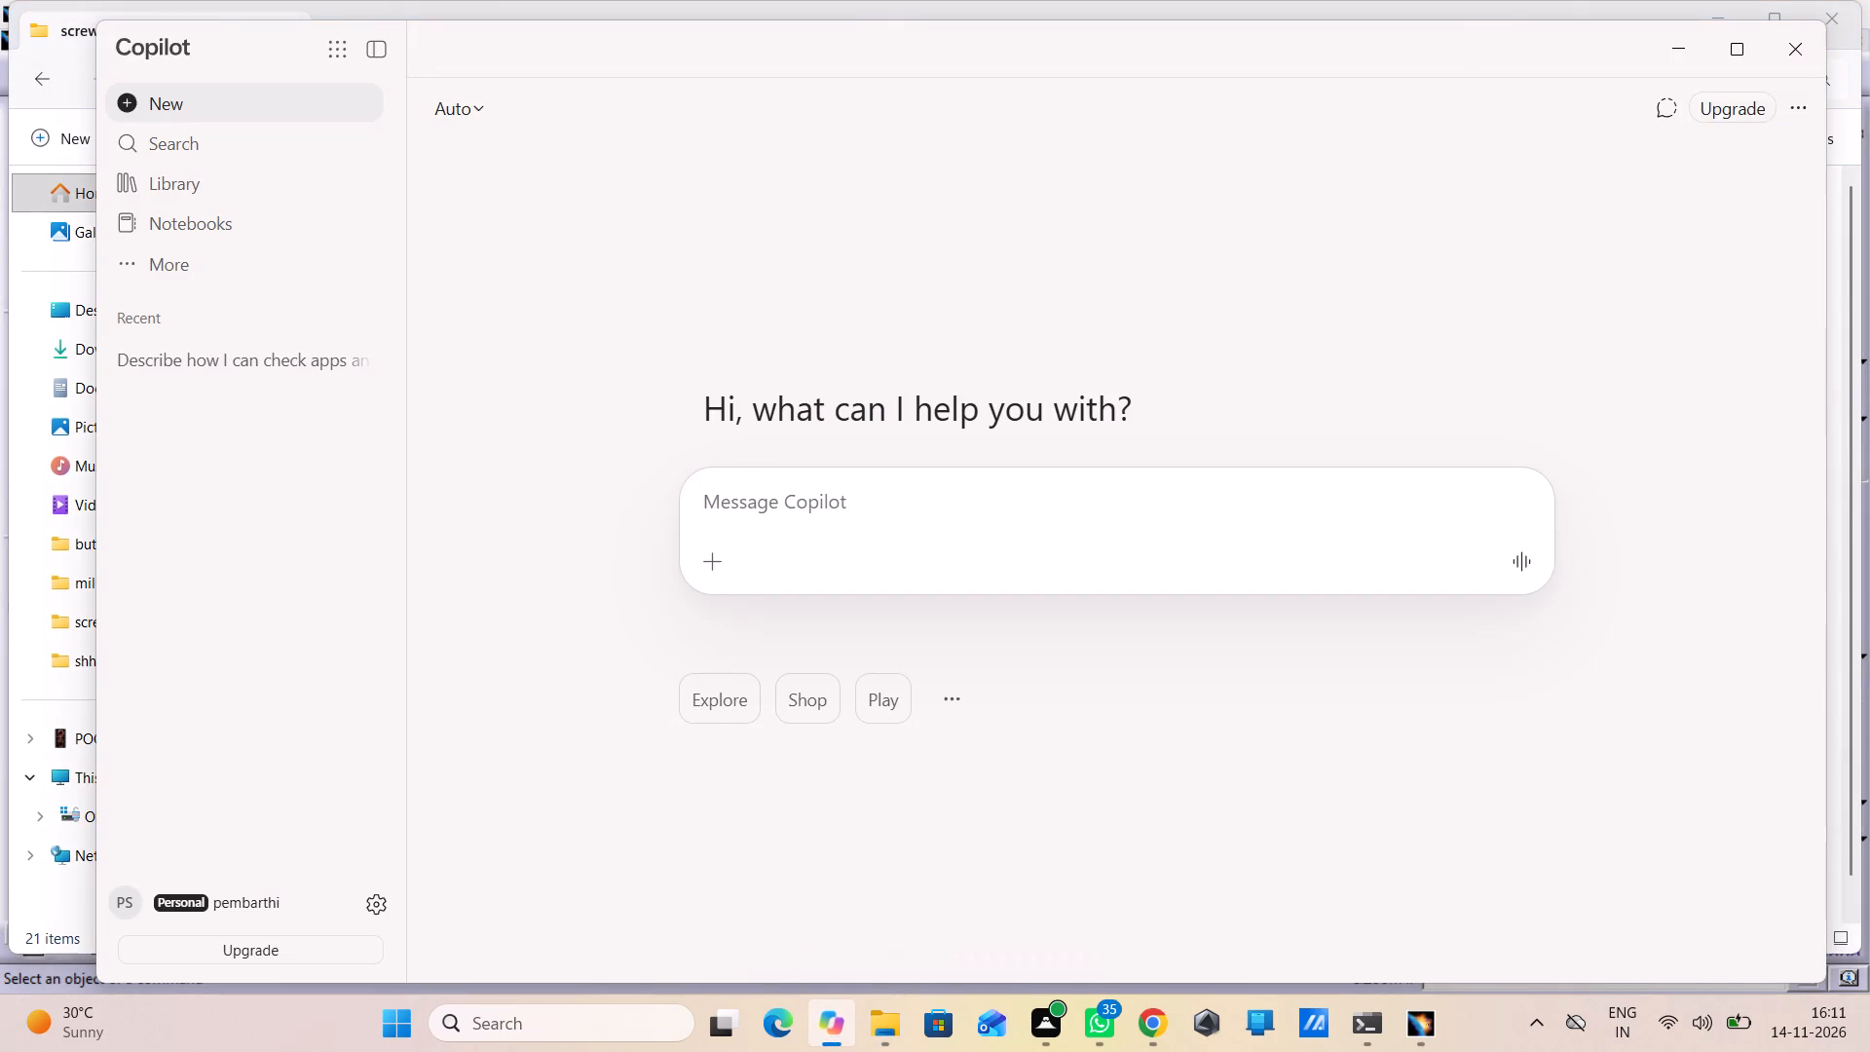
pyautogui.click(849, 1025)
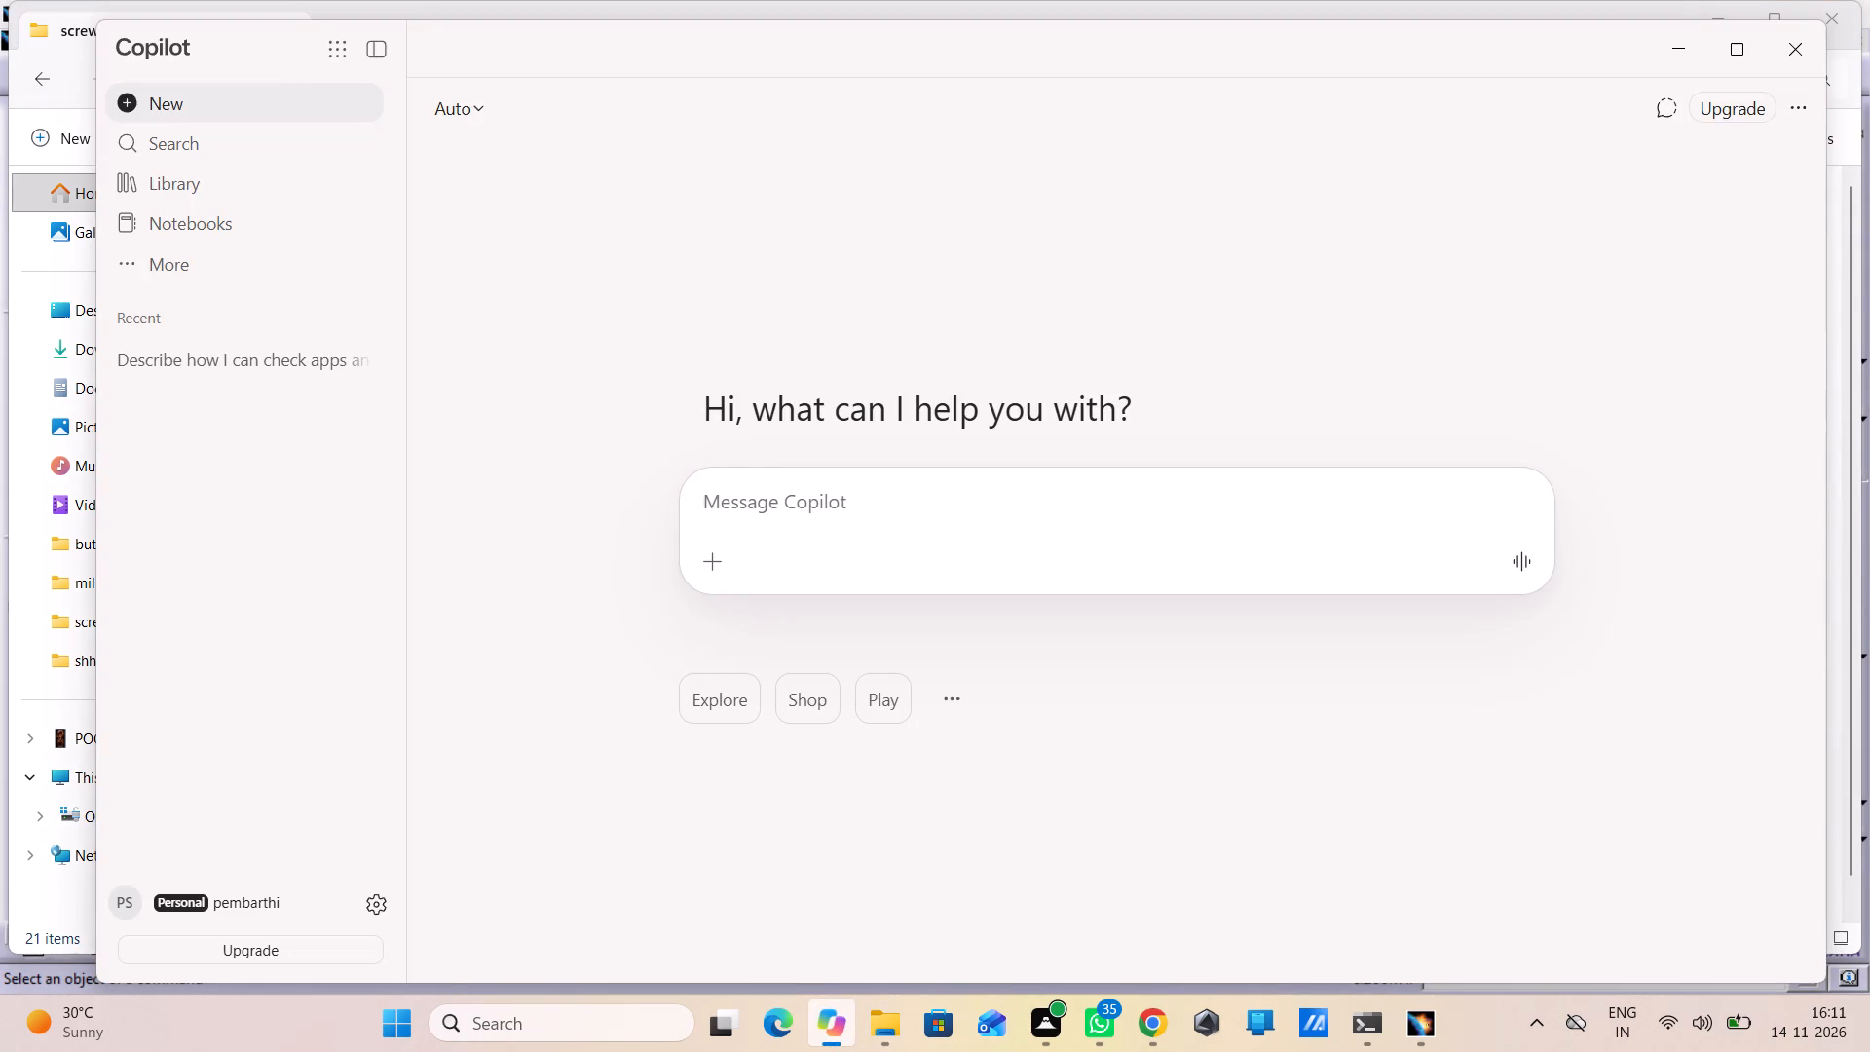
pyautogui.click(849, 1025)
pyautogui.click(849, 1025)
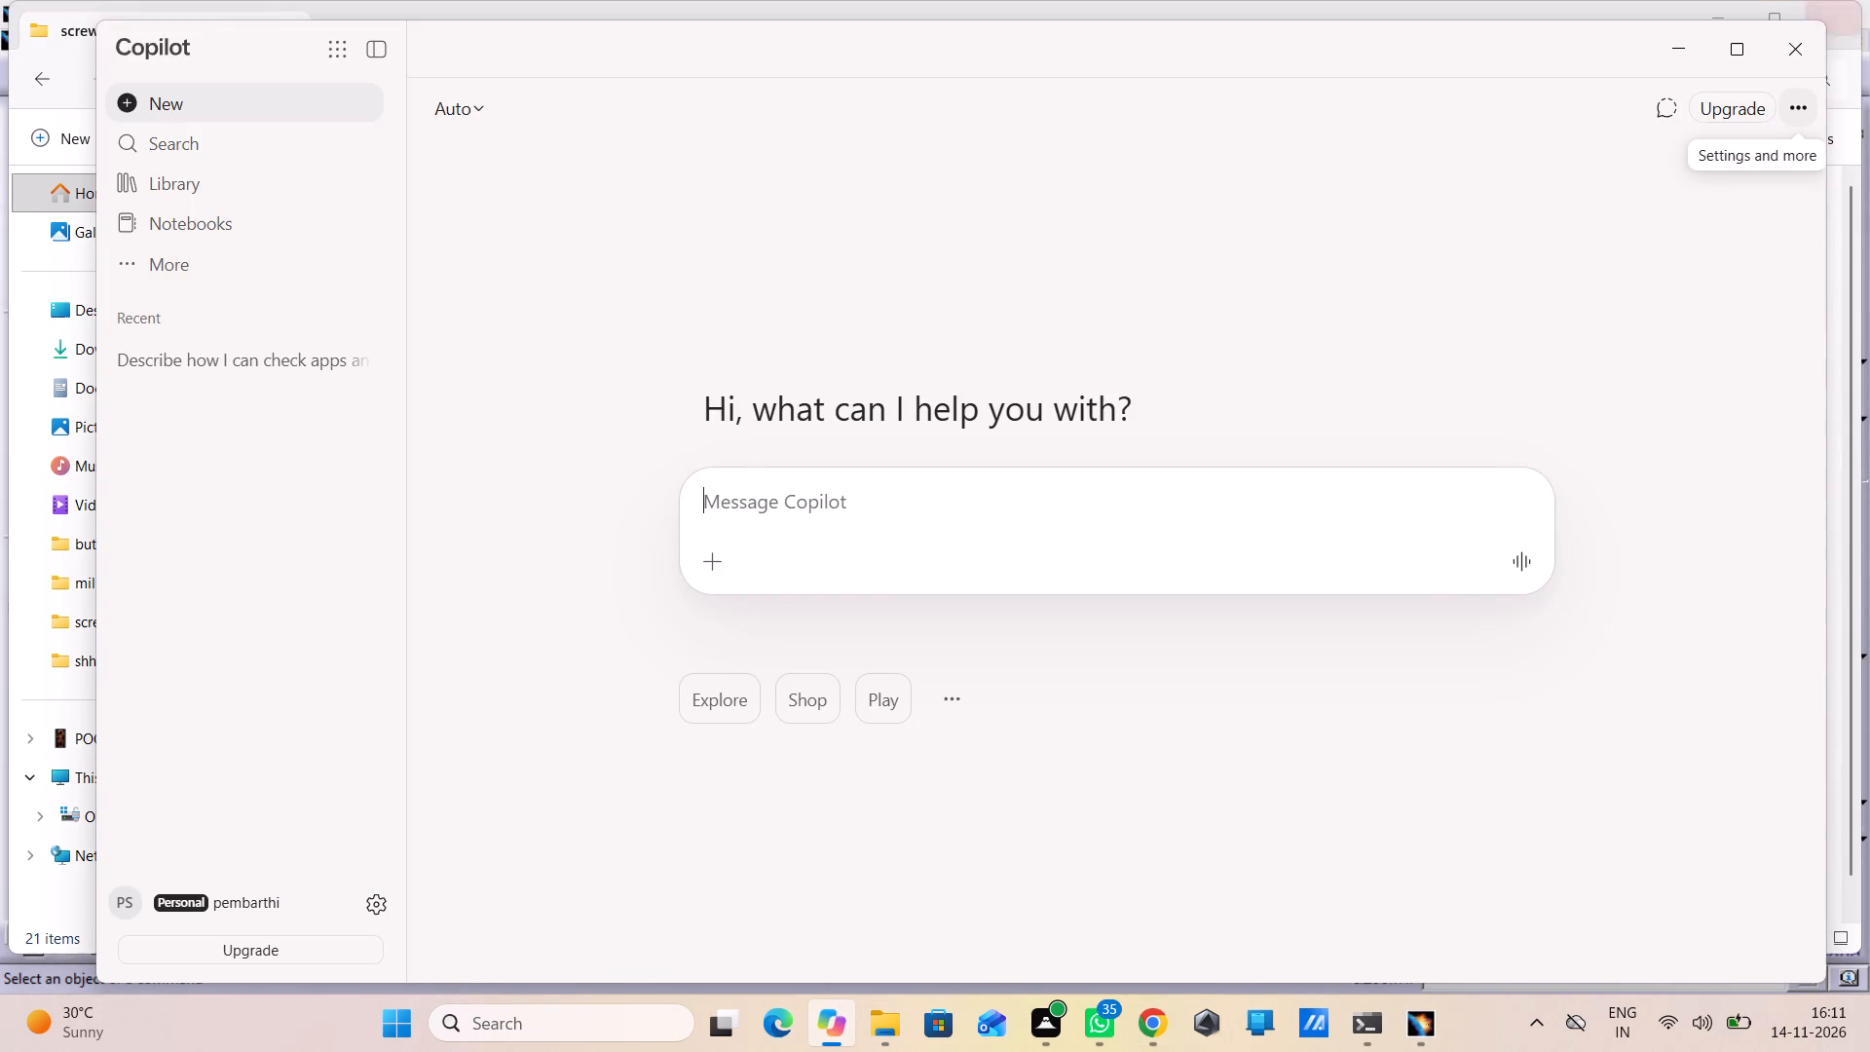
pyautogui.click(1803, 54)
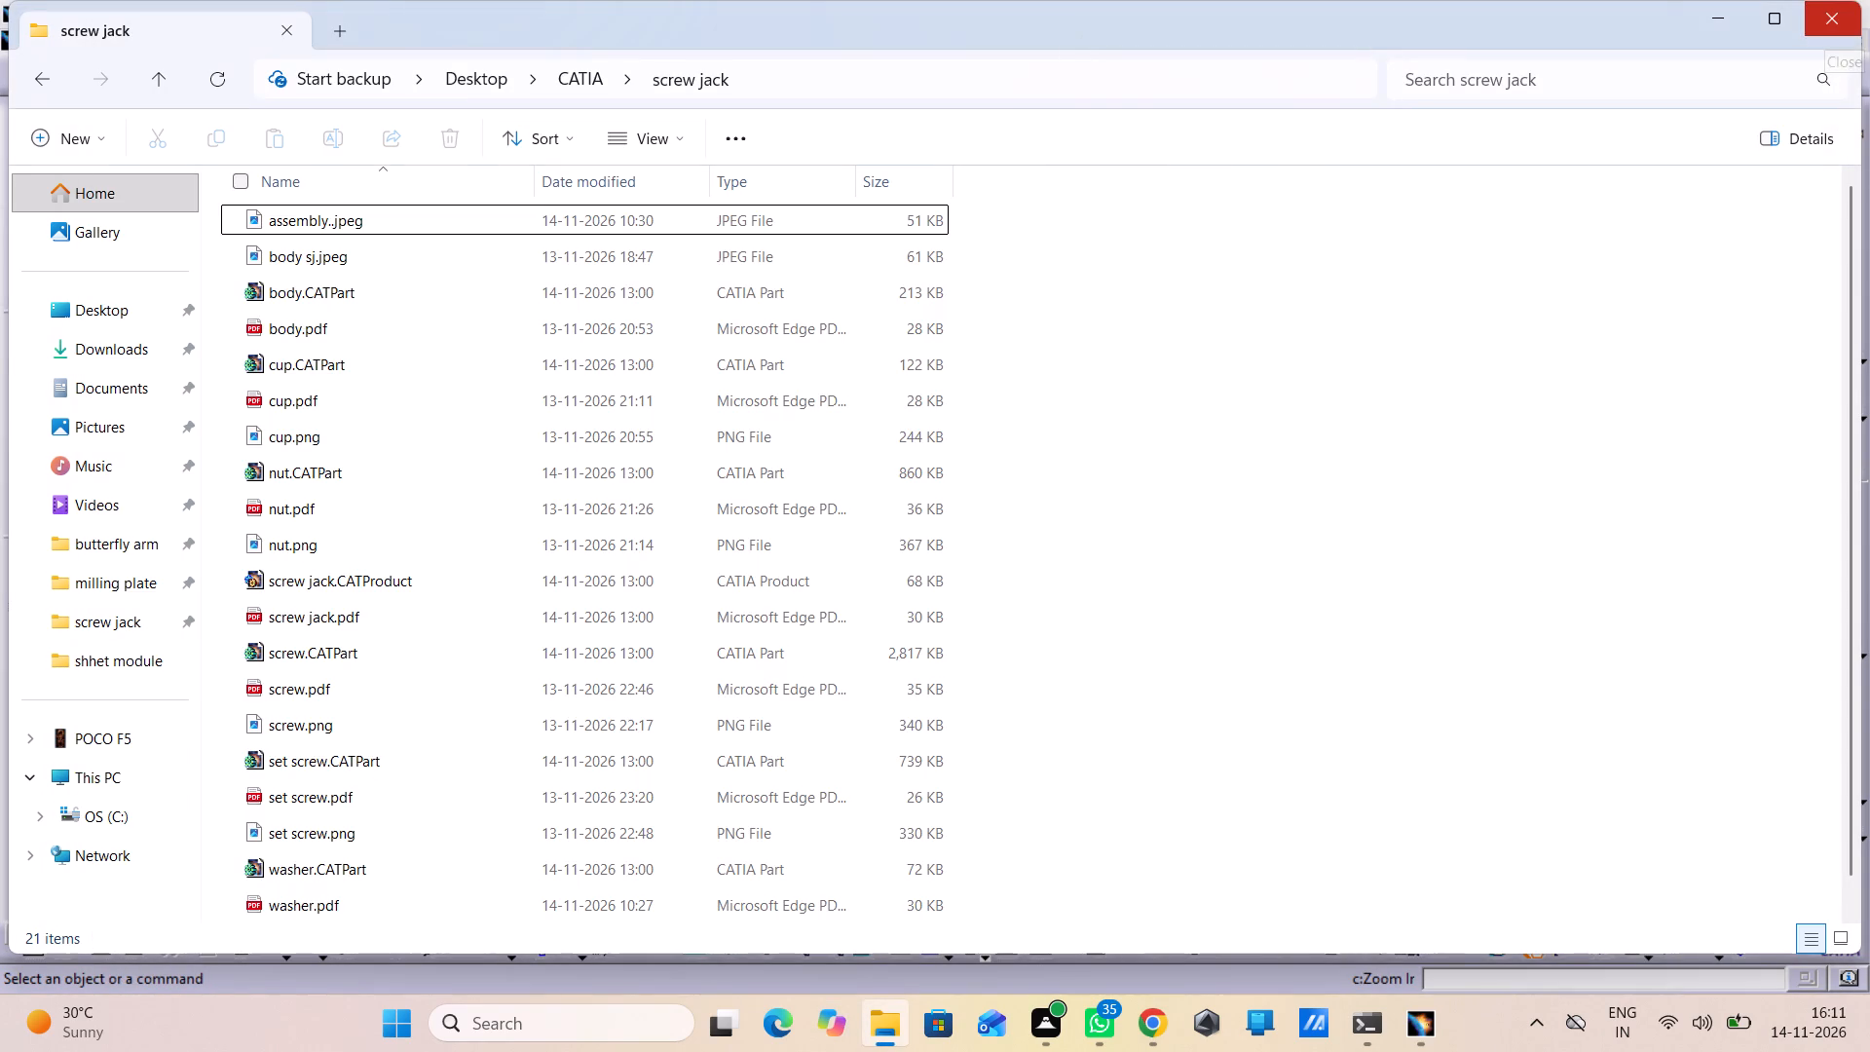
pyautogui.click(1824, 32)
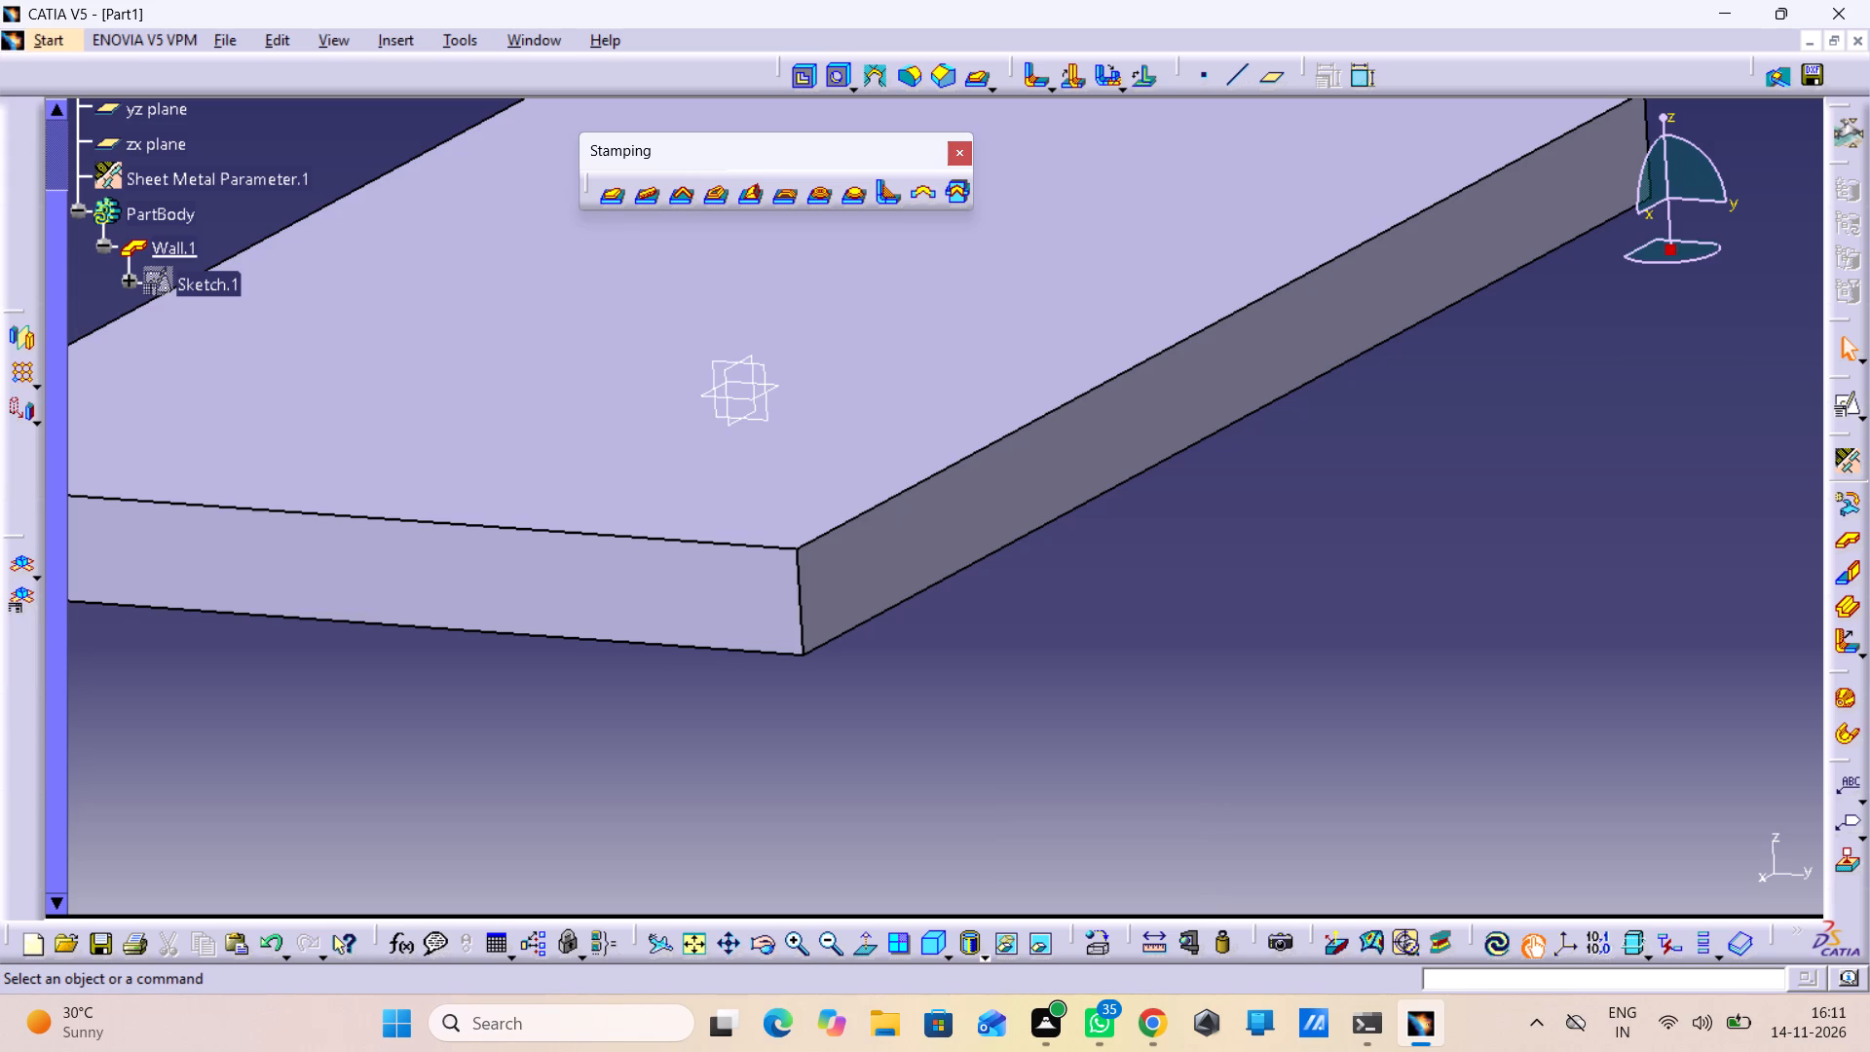
# Start a new wall on edge and try to edit its bend radius directly.
pyautogui.moveTo(1037, 567); pyautogui.dragTo(1047, 640, button='middle')
pyautogui.rightClick(1037, 567)
pyautogui.moveTo(1028, 640); pyautogui.dragTo(1067, 697, button='middle')
pyautogui.moveTo(1045, 639); pyautogui.dragTo(1054, 654, button='middle')
pyautogui.moveTo(1049, 640); pyautogui.dragTo(1054, 654, button='right')
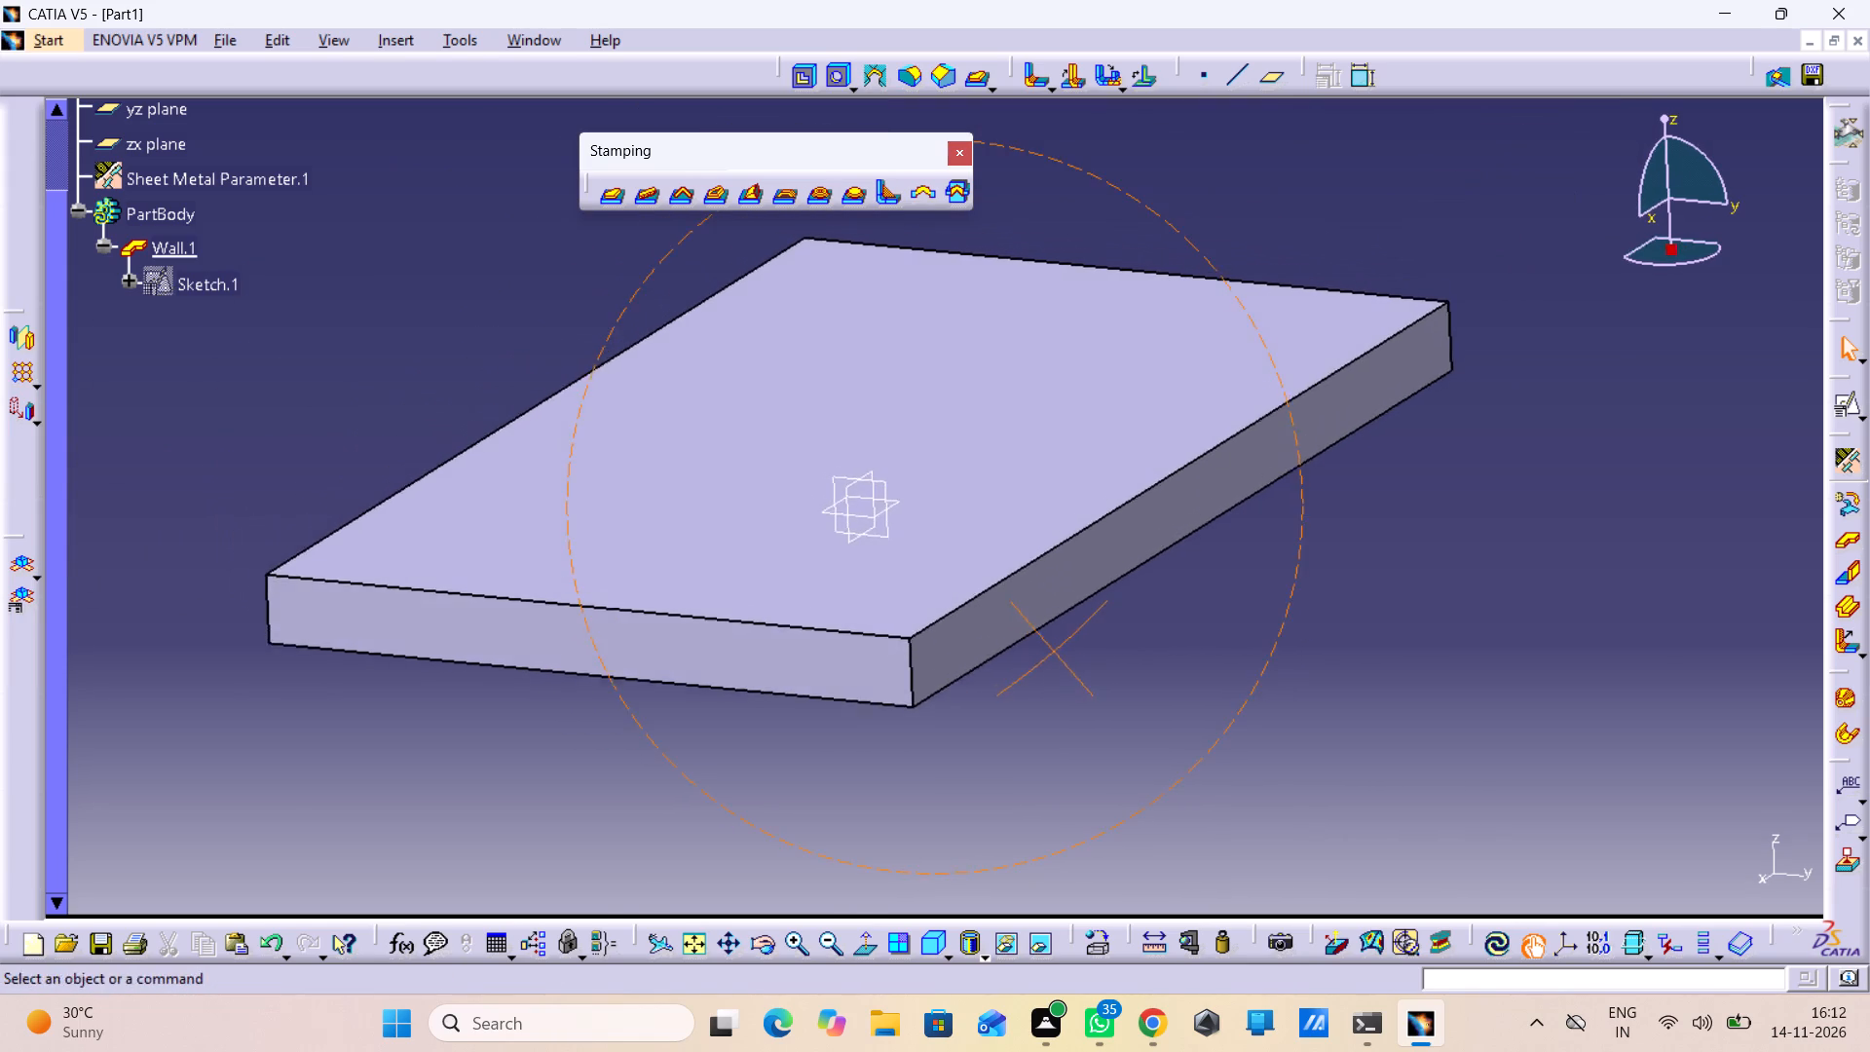
pyautogui.moveTo(1054, 654); pyautogui.dragTo(1054, 655, button='right')
pyautogui.moveTo(1054, 654); pyautogui.dragTo(1058, 649, button='middle')
pyautogui.moveTo(1058, 649); pyautogui.dragTo(1070, 664, button='middle')
pyautogui.moveTo(1069, 654); pyautogui.dragTo(1070, 664, button='right')
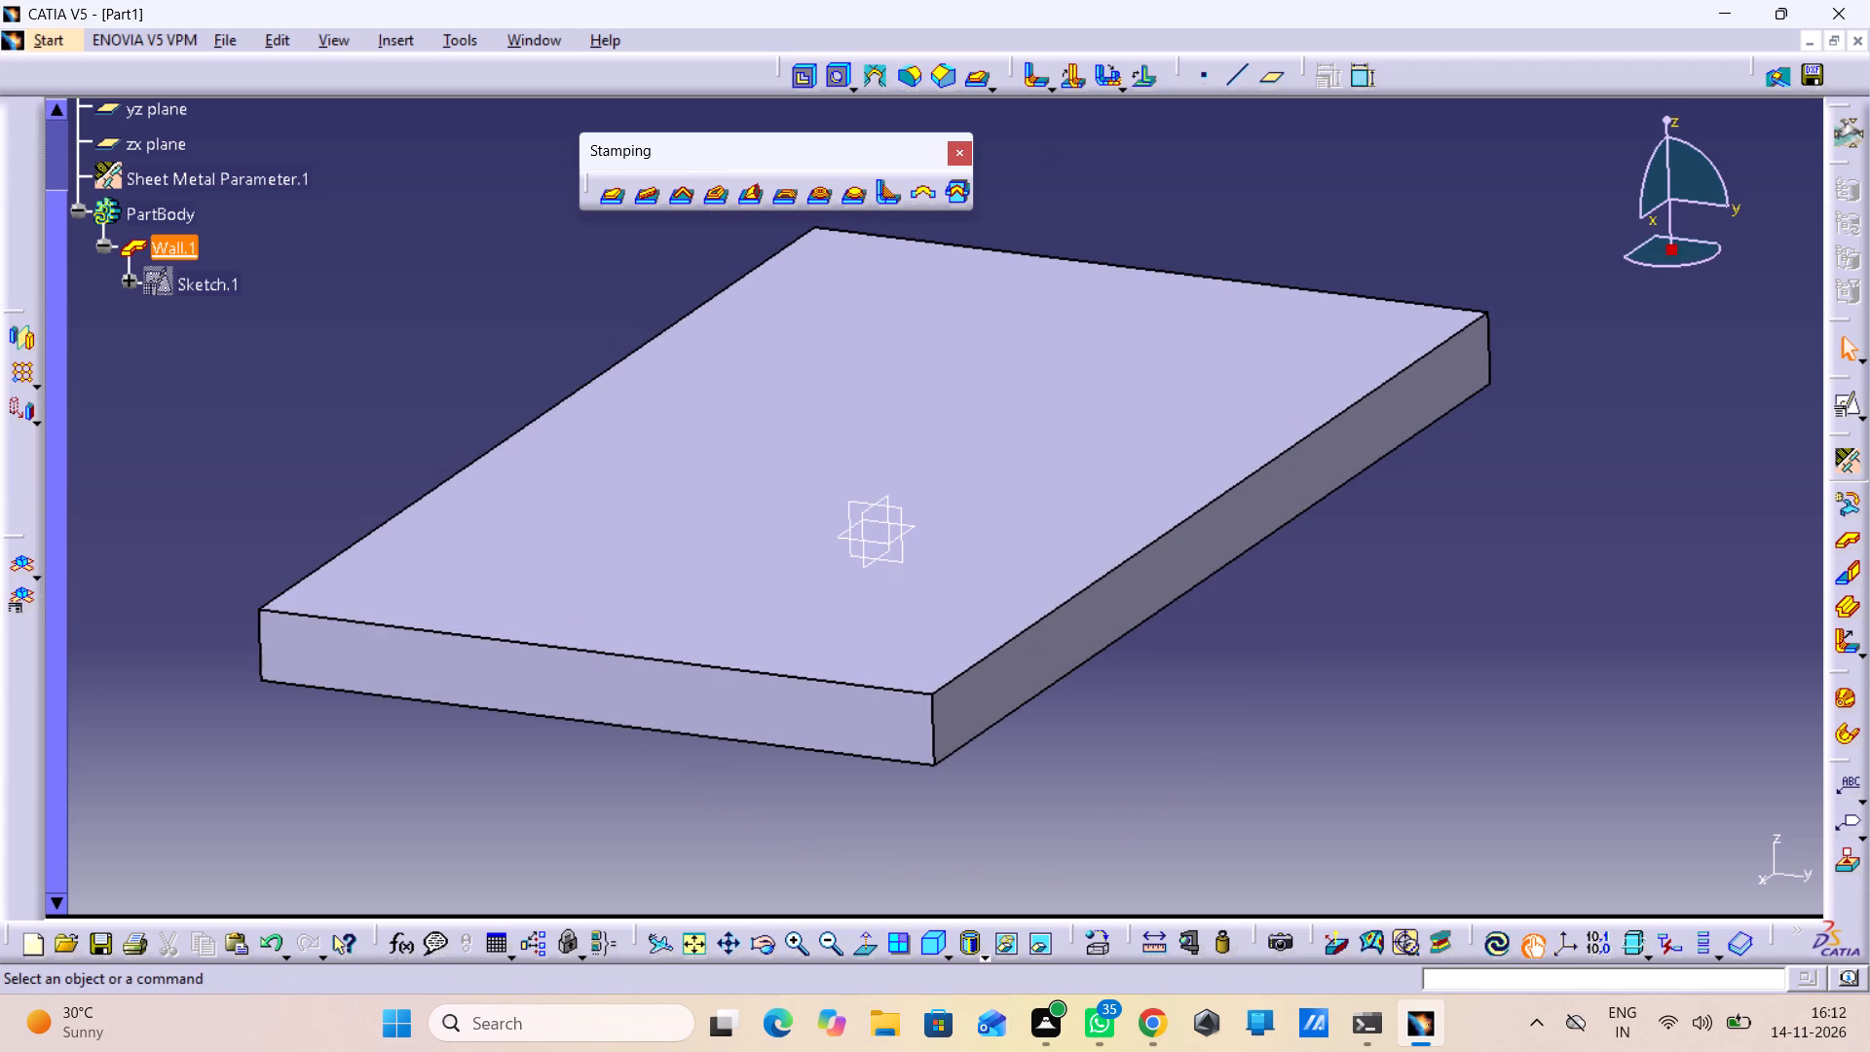
pyautogui.moveTo(1258, 623); pyautogui.dragTo(1281, 652, button='middle')
pyautogui.rightClick(1258, 623)
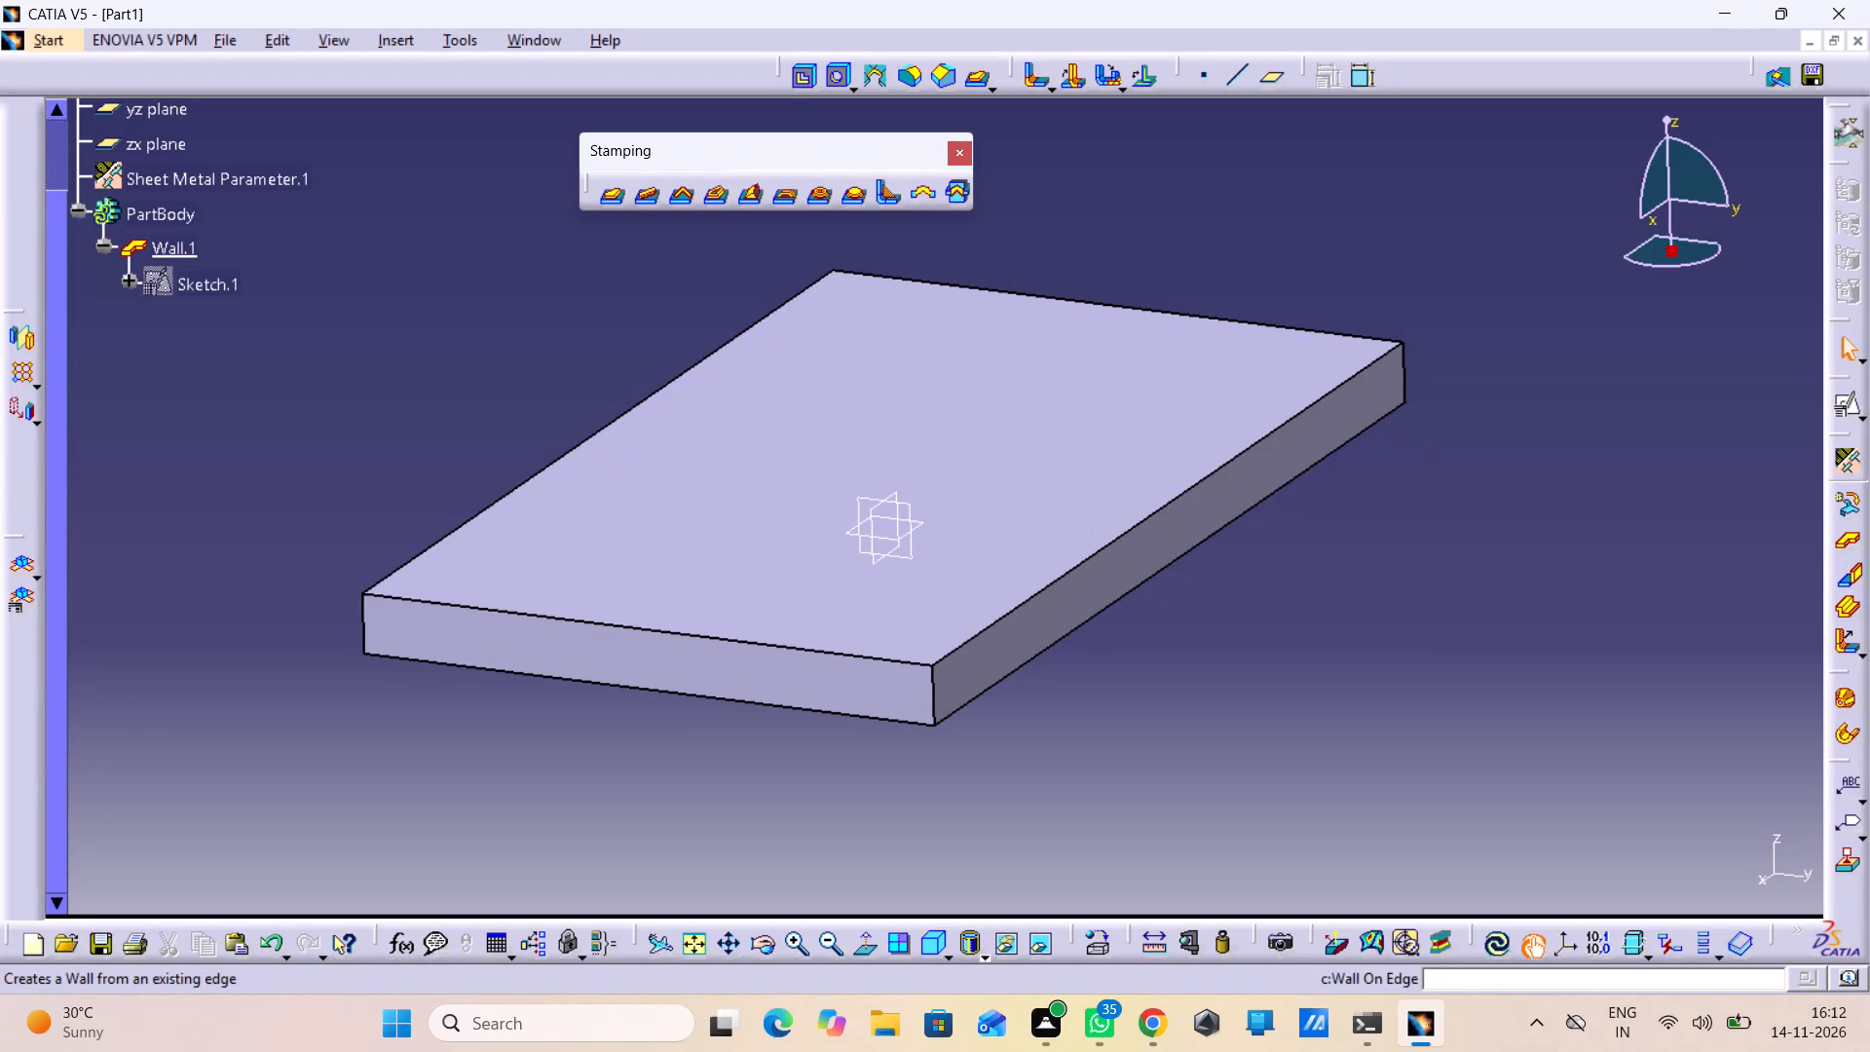
pyautogui.click(1246, 483)
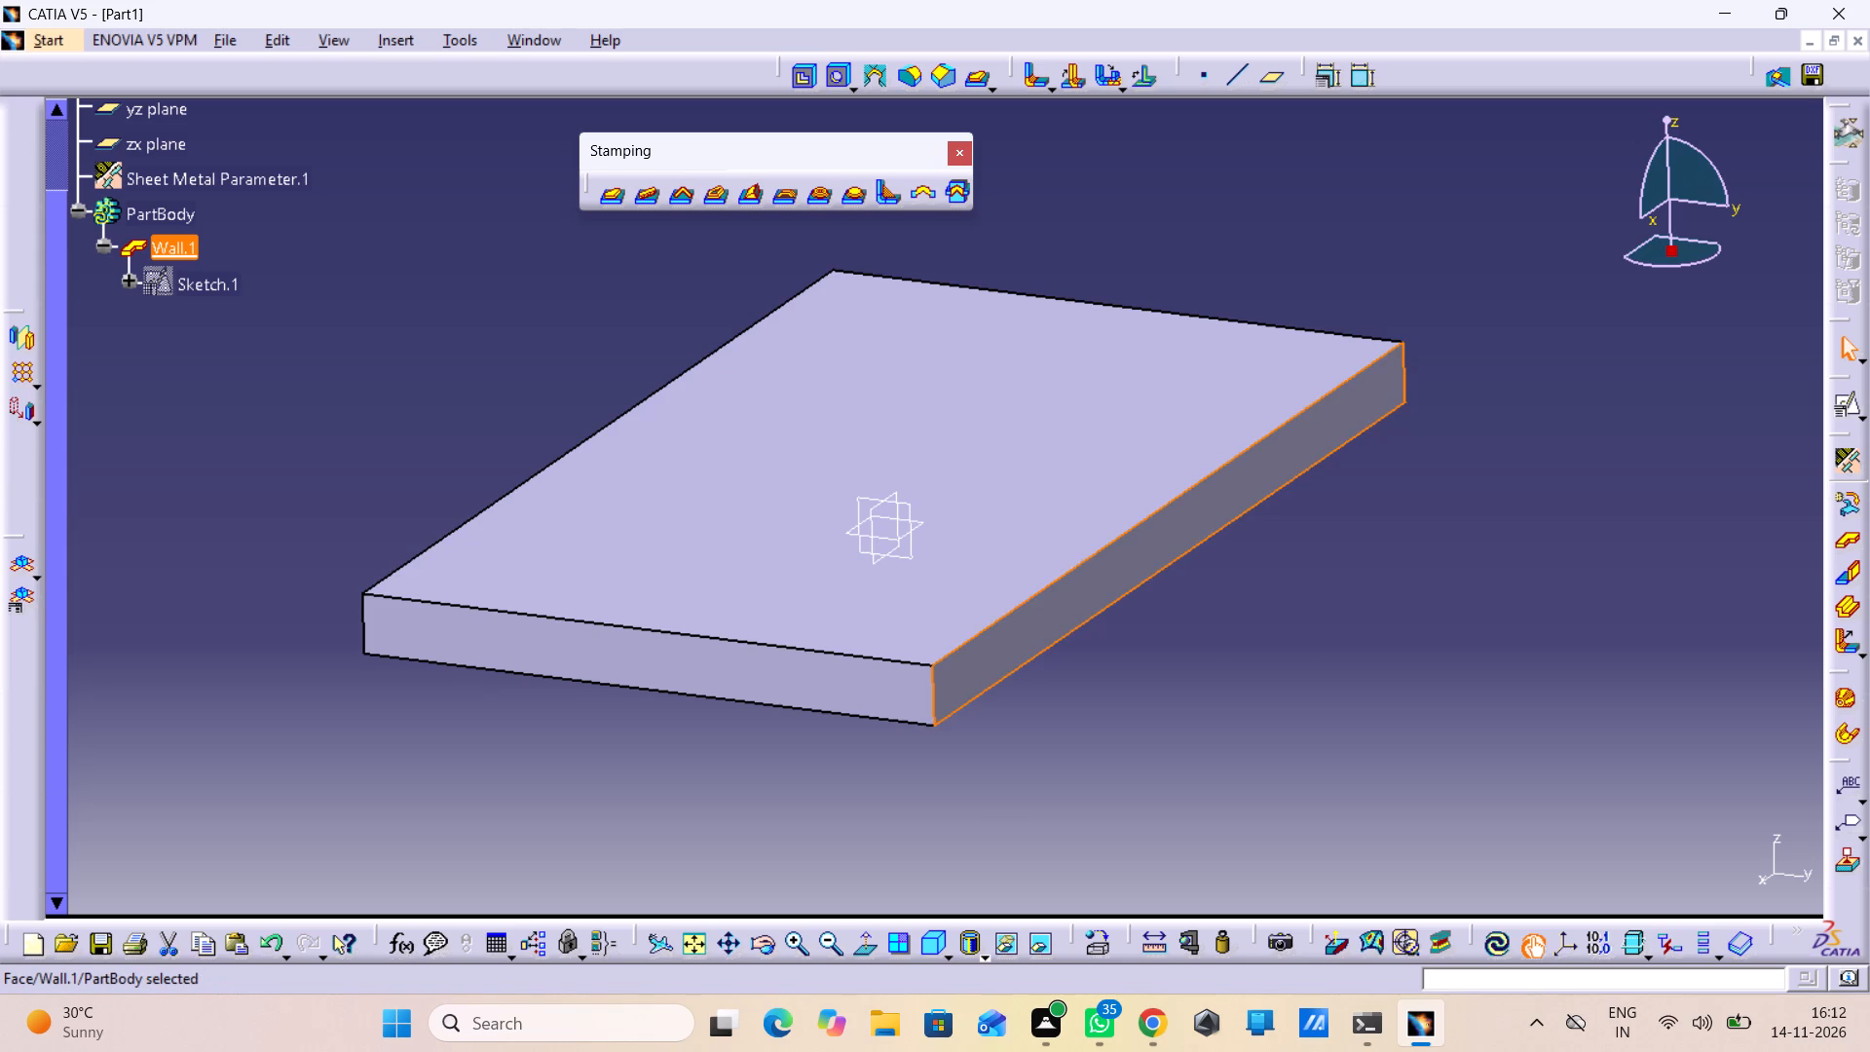
pyautogui.rightClick(1845, 578)
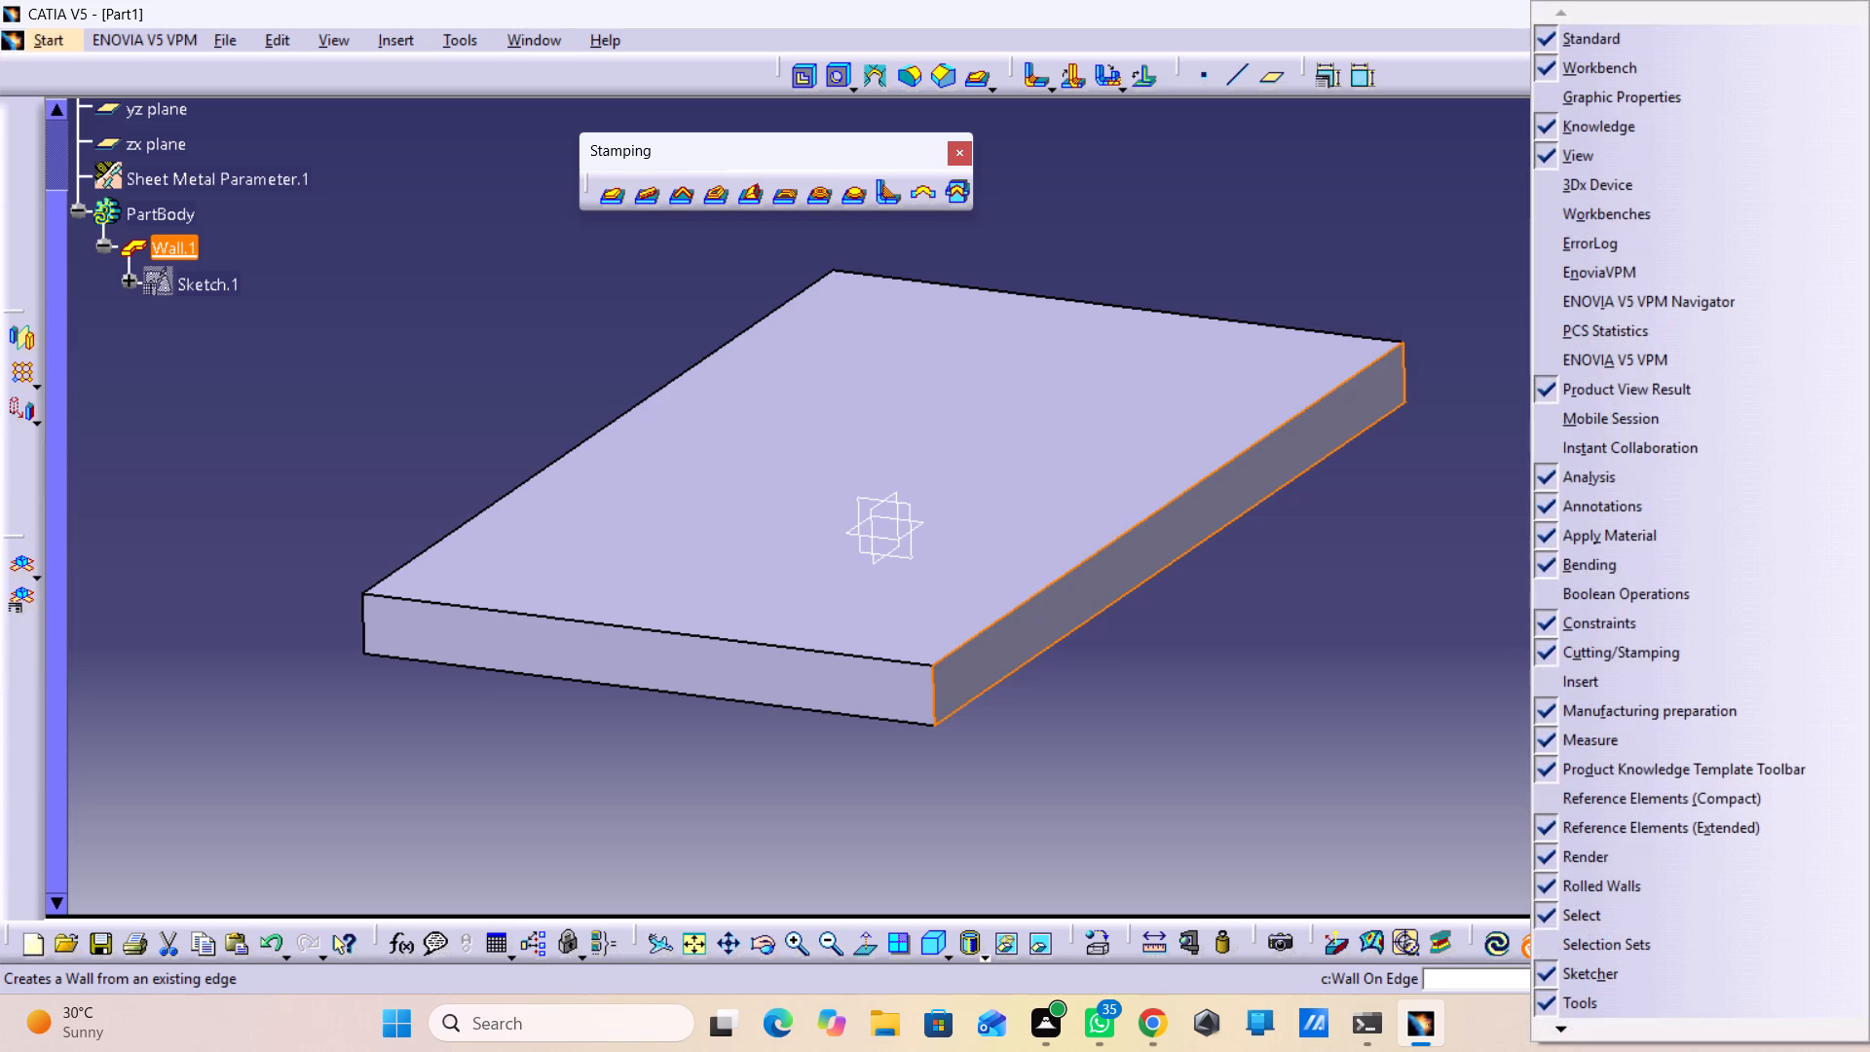
pyautogui.click(1503, 575)
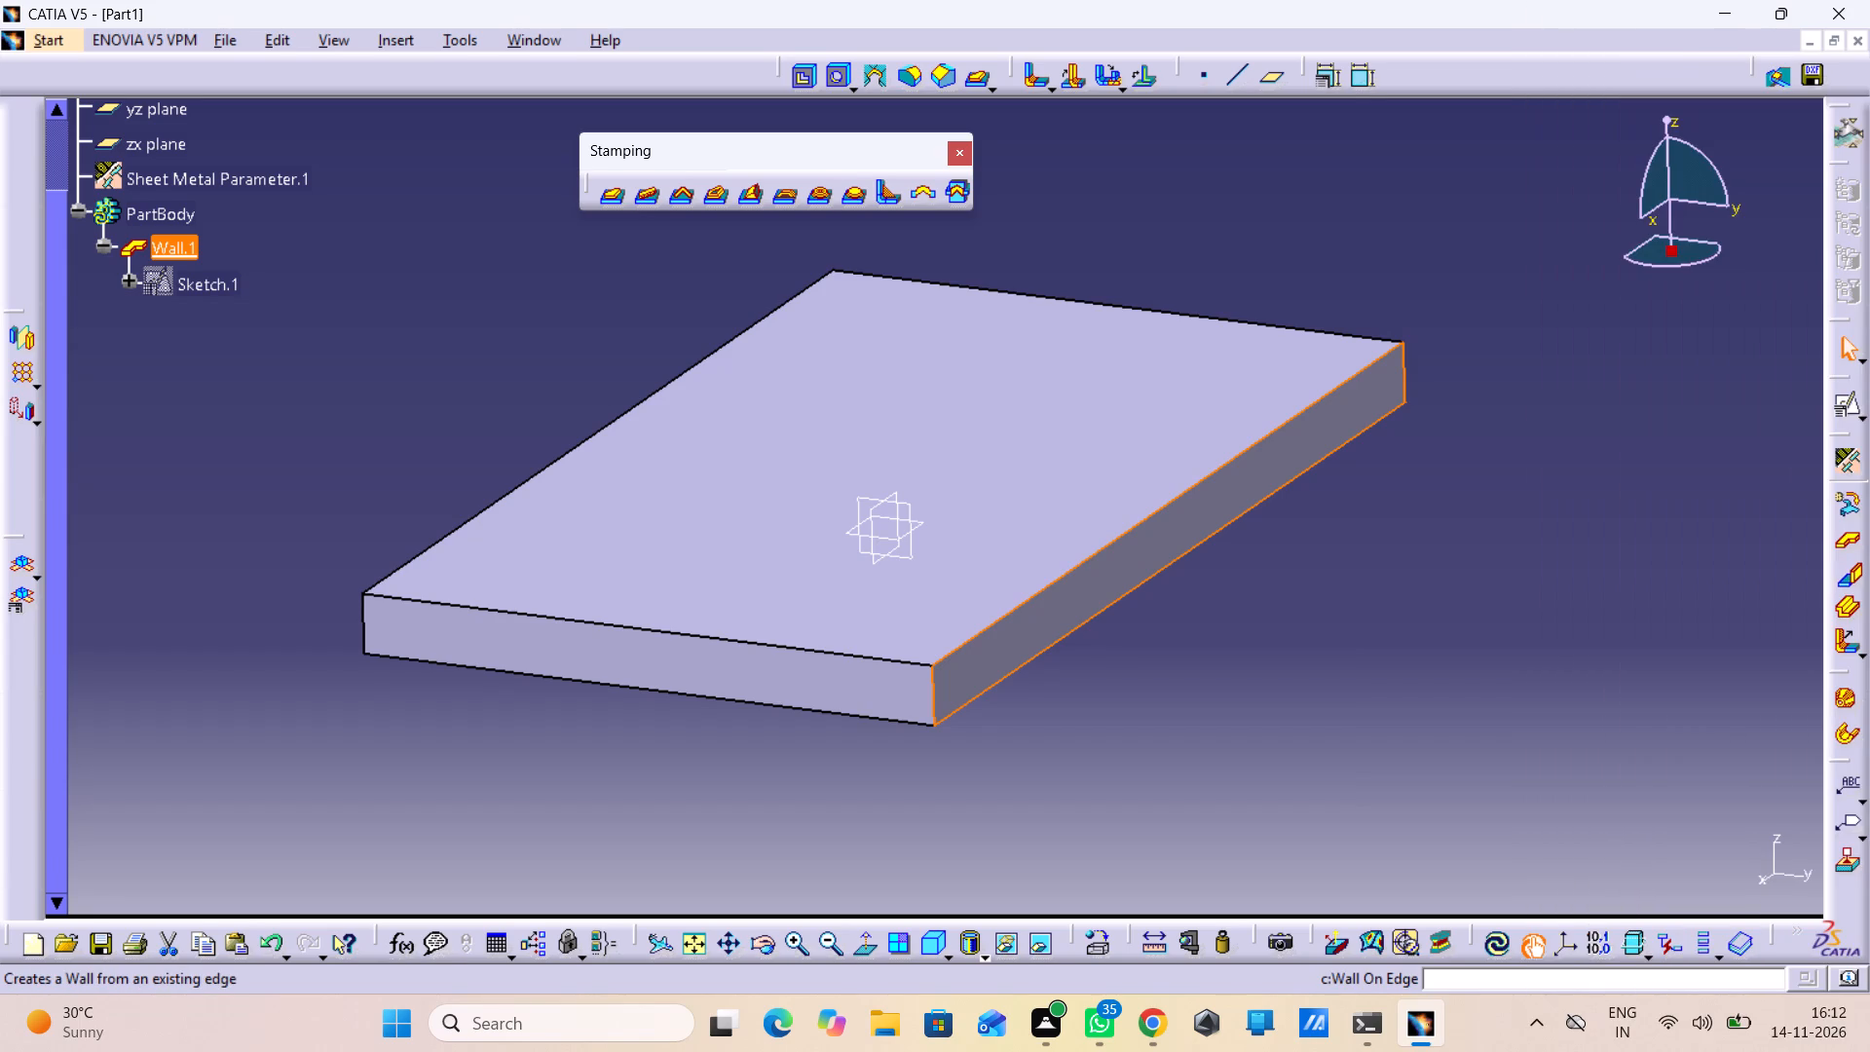
pyautogui.click(1849, 580)
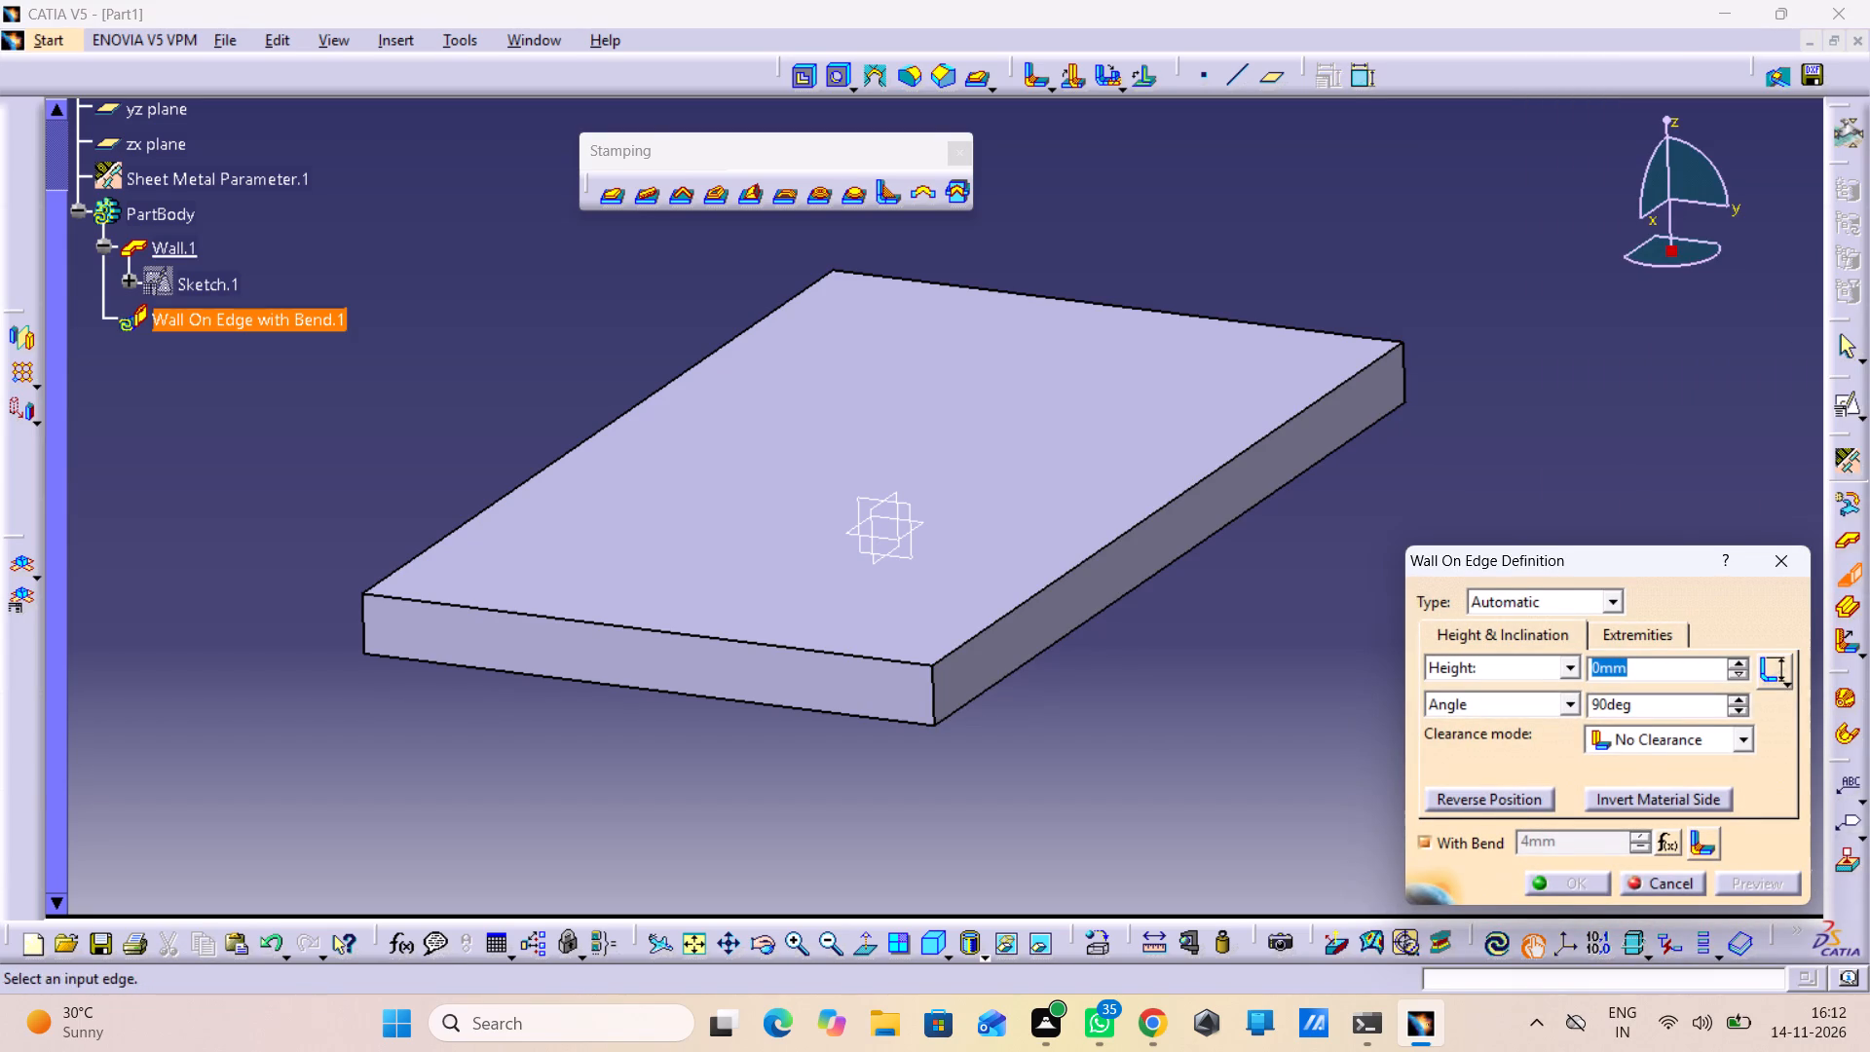
pyautogui.moveTo(1580, 836); pyautogui.dragTo(1523, 838)
pyautogui.rightClick(1528, 832)
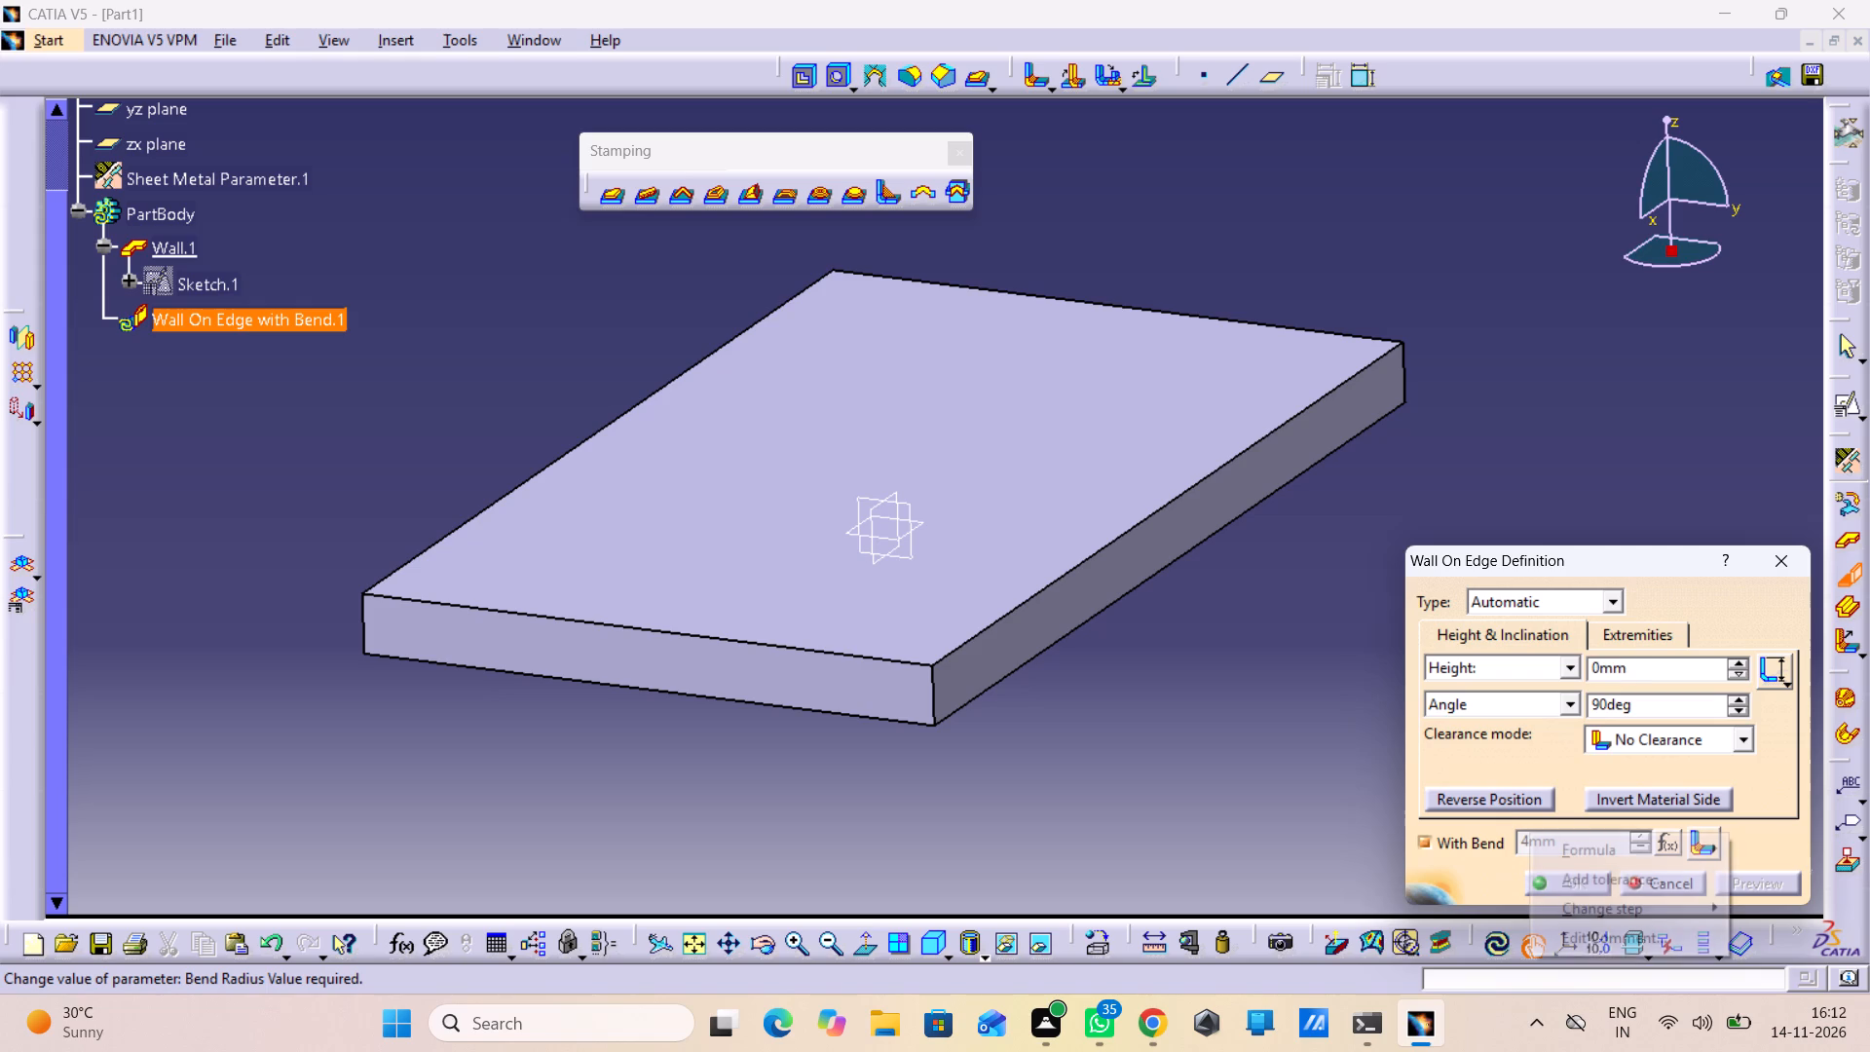
pyautogui.click(1530, 825)
pyautogui.click(1535, 844)
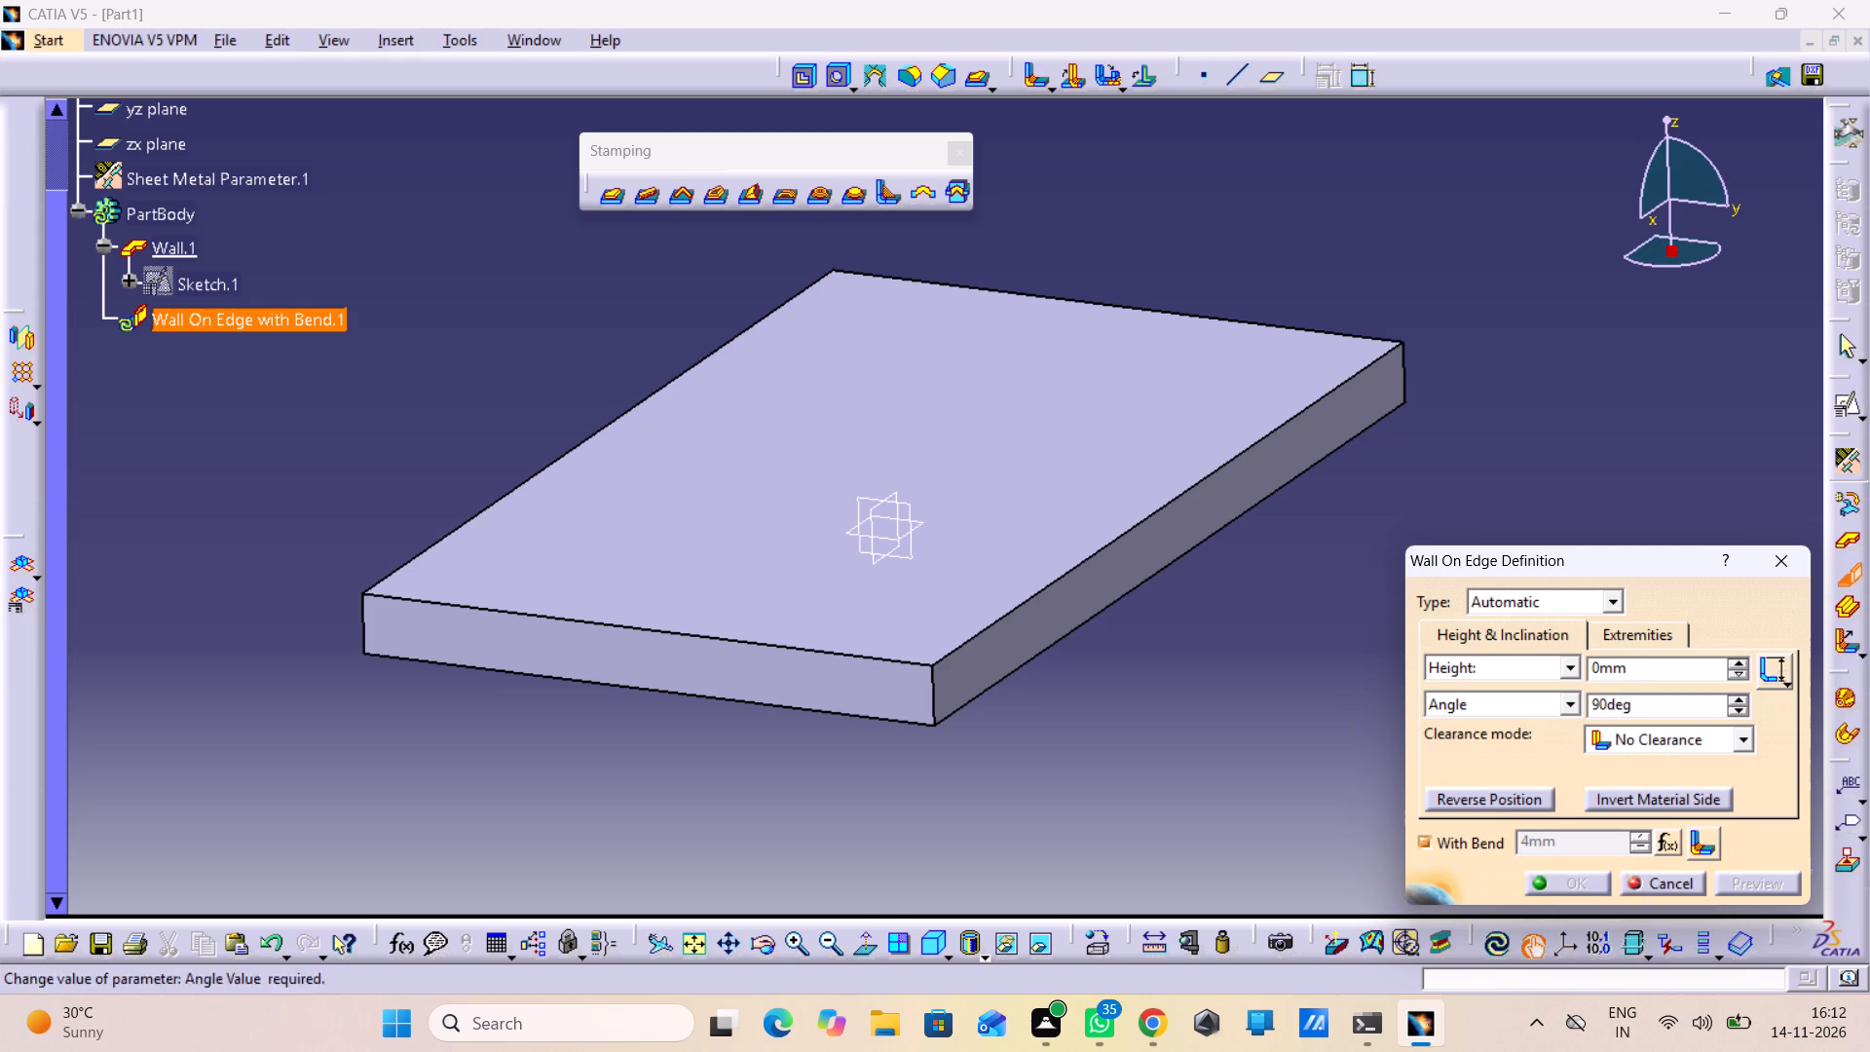
# Set the wall height to 33.5 mm, attach it to the base wall's upper long edge, and reverse its position to point downward.
pyautogui.click(1541, 676)
pyautogui.click(1541, 676)
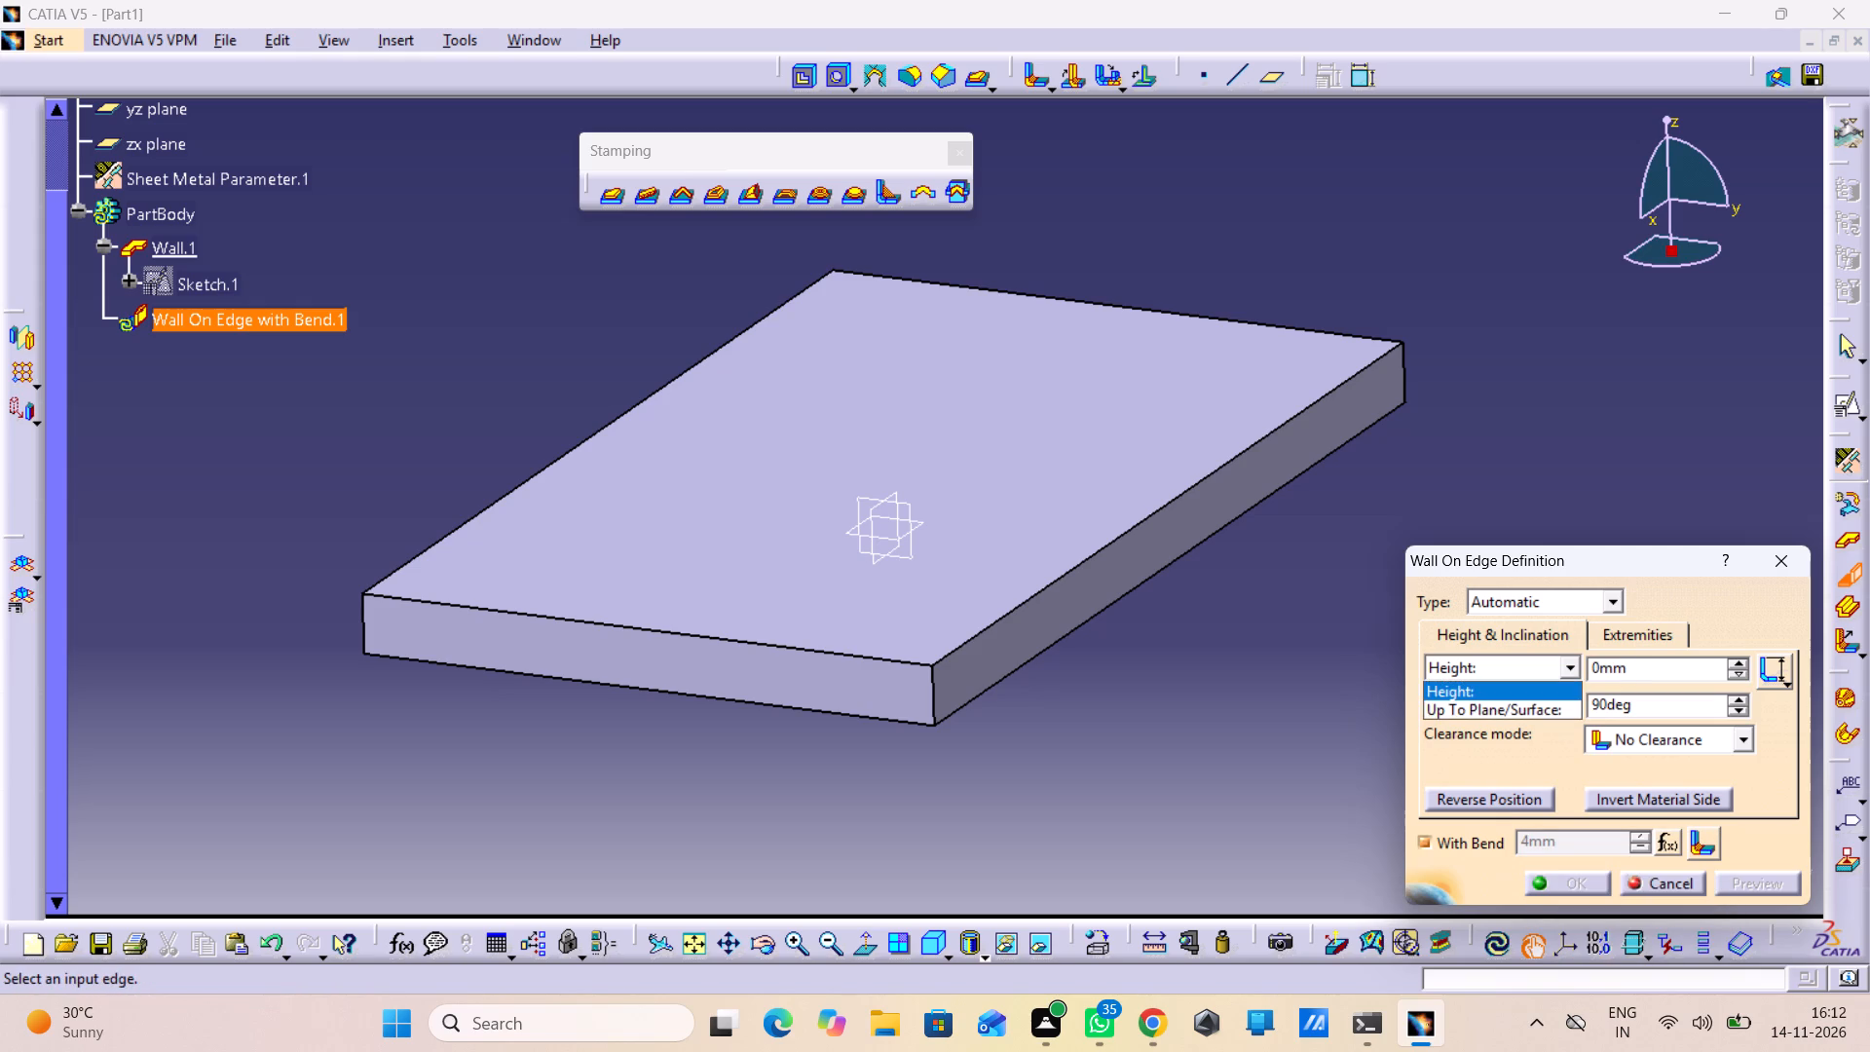
pyautogui.click(1541, 676)
pyautogui.click(1541, 676)
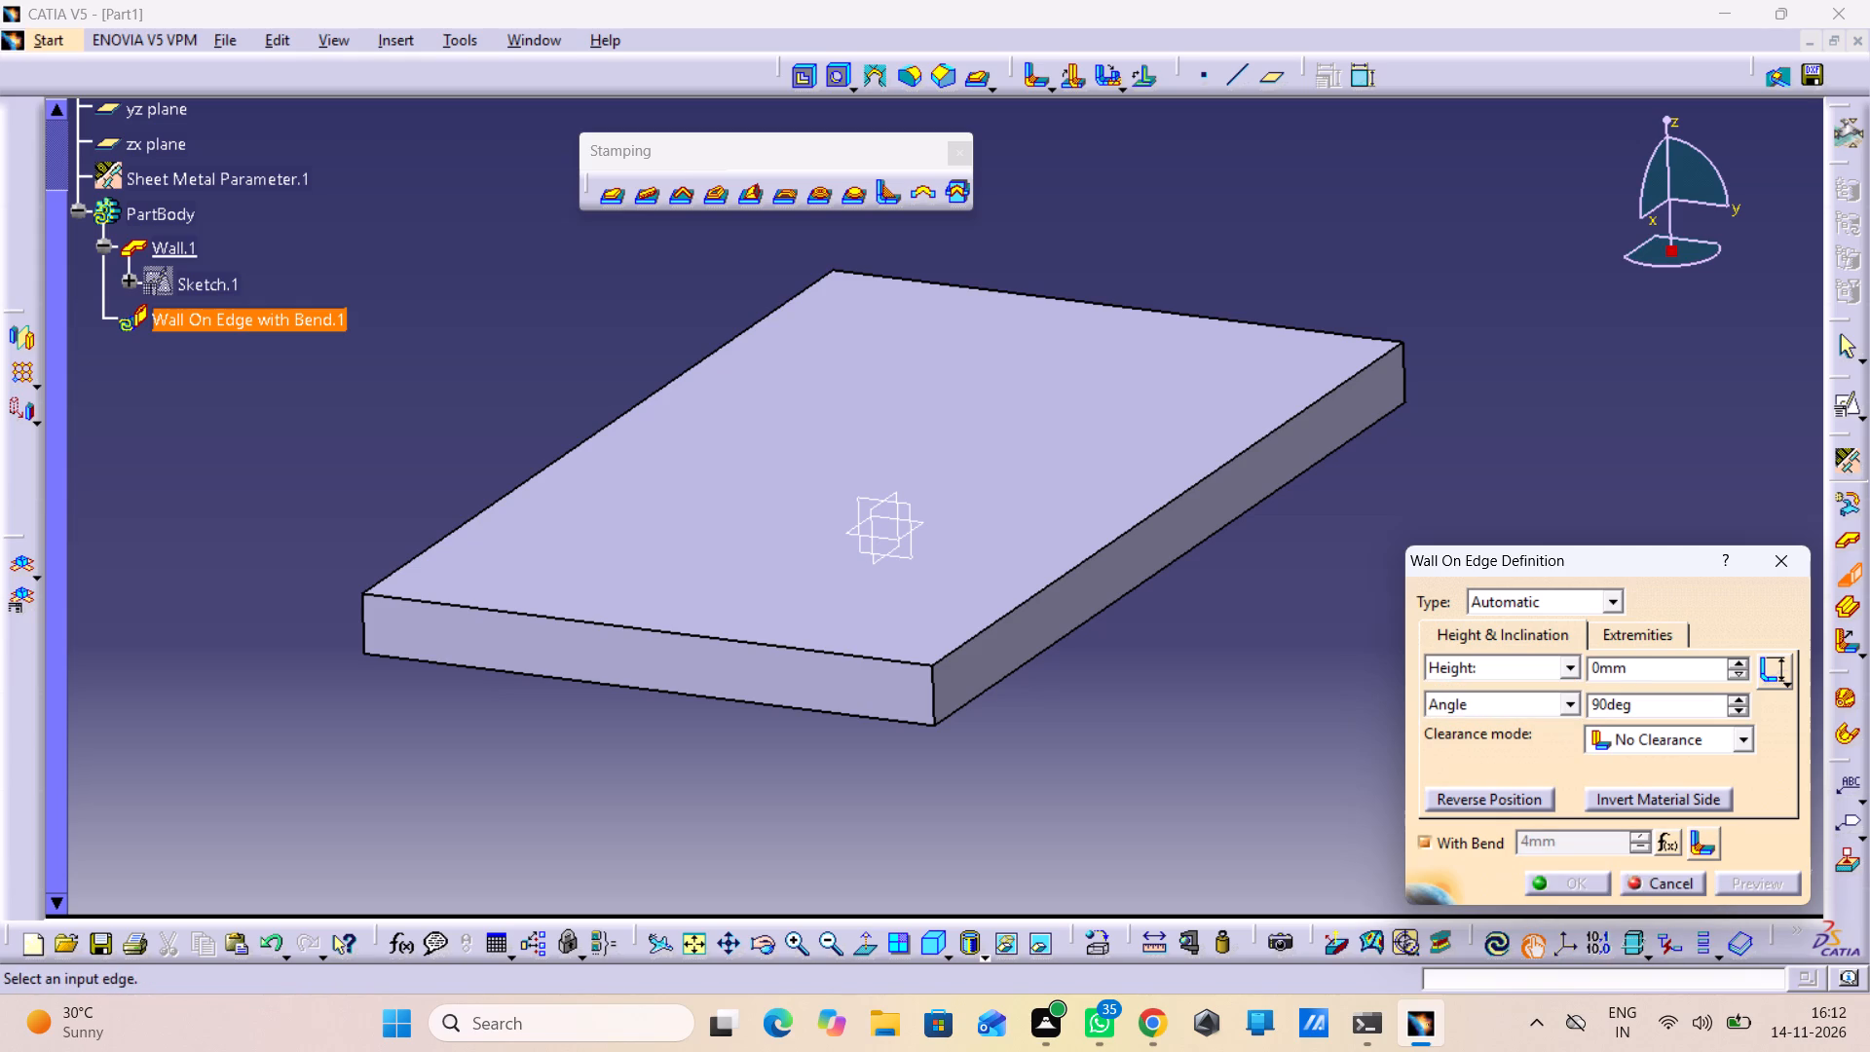
pyautogui.click(1654, 675)
pyautogui.press('BackSpace')
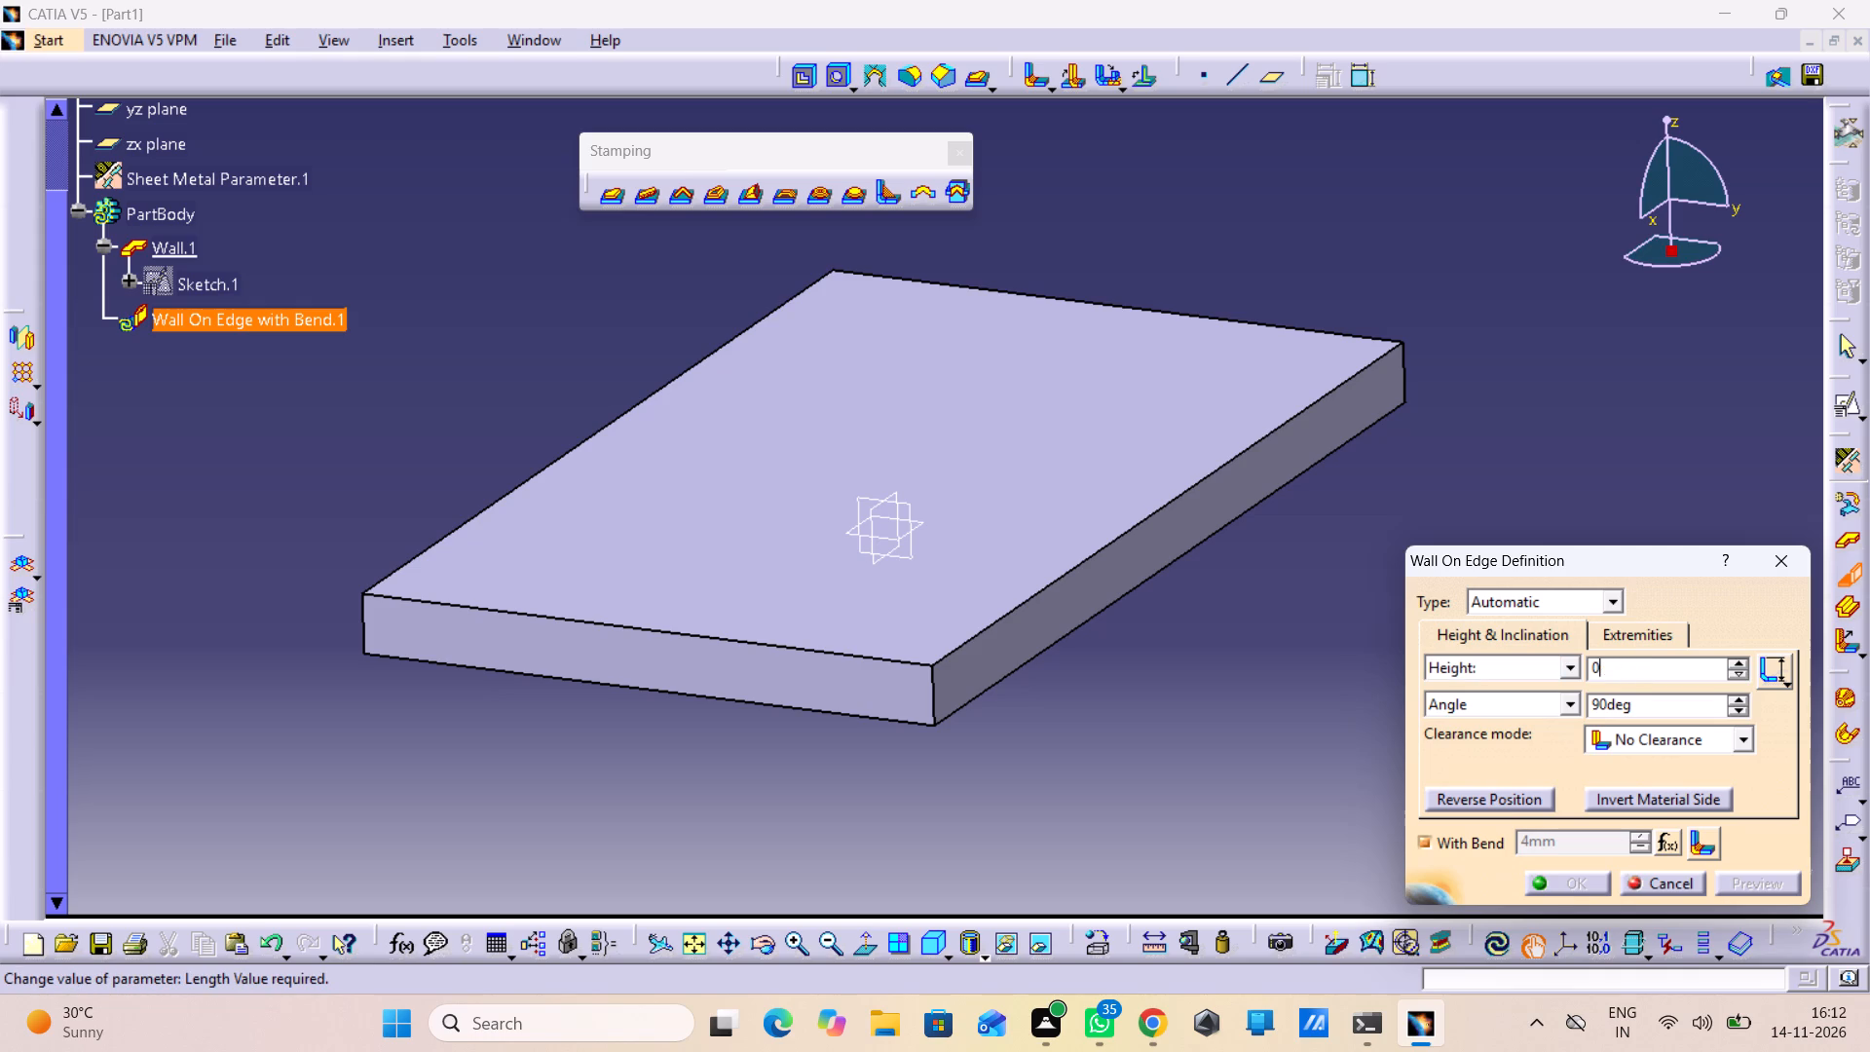
pyautogui.press('BackSpace')
pyautogui.press('BackSpace')
pyautogui.write('33.5')
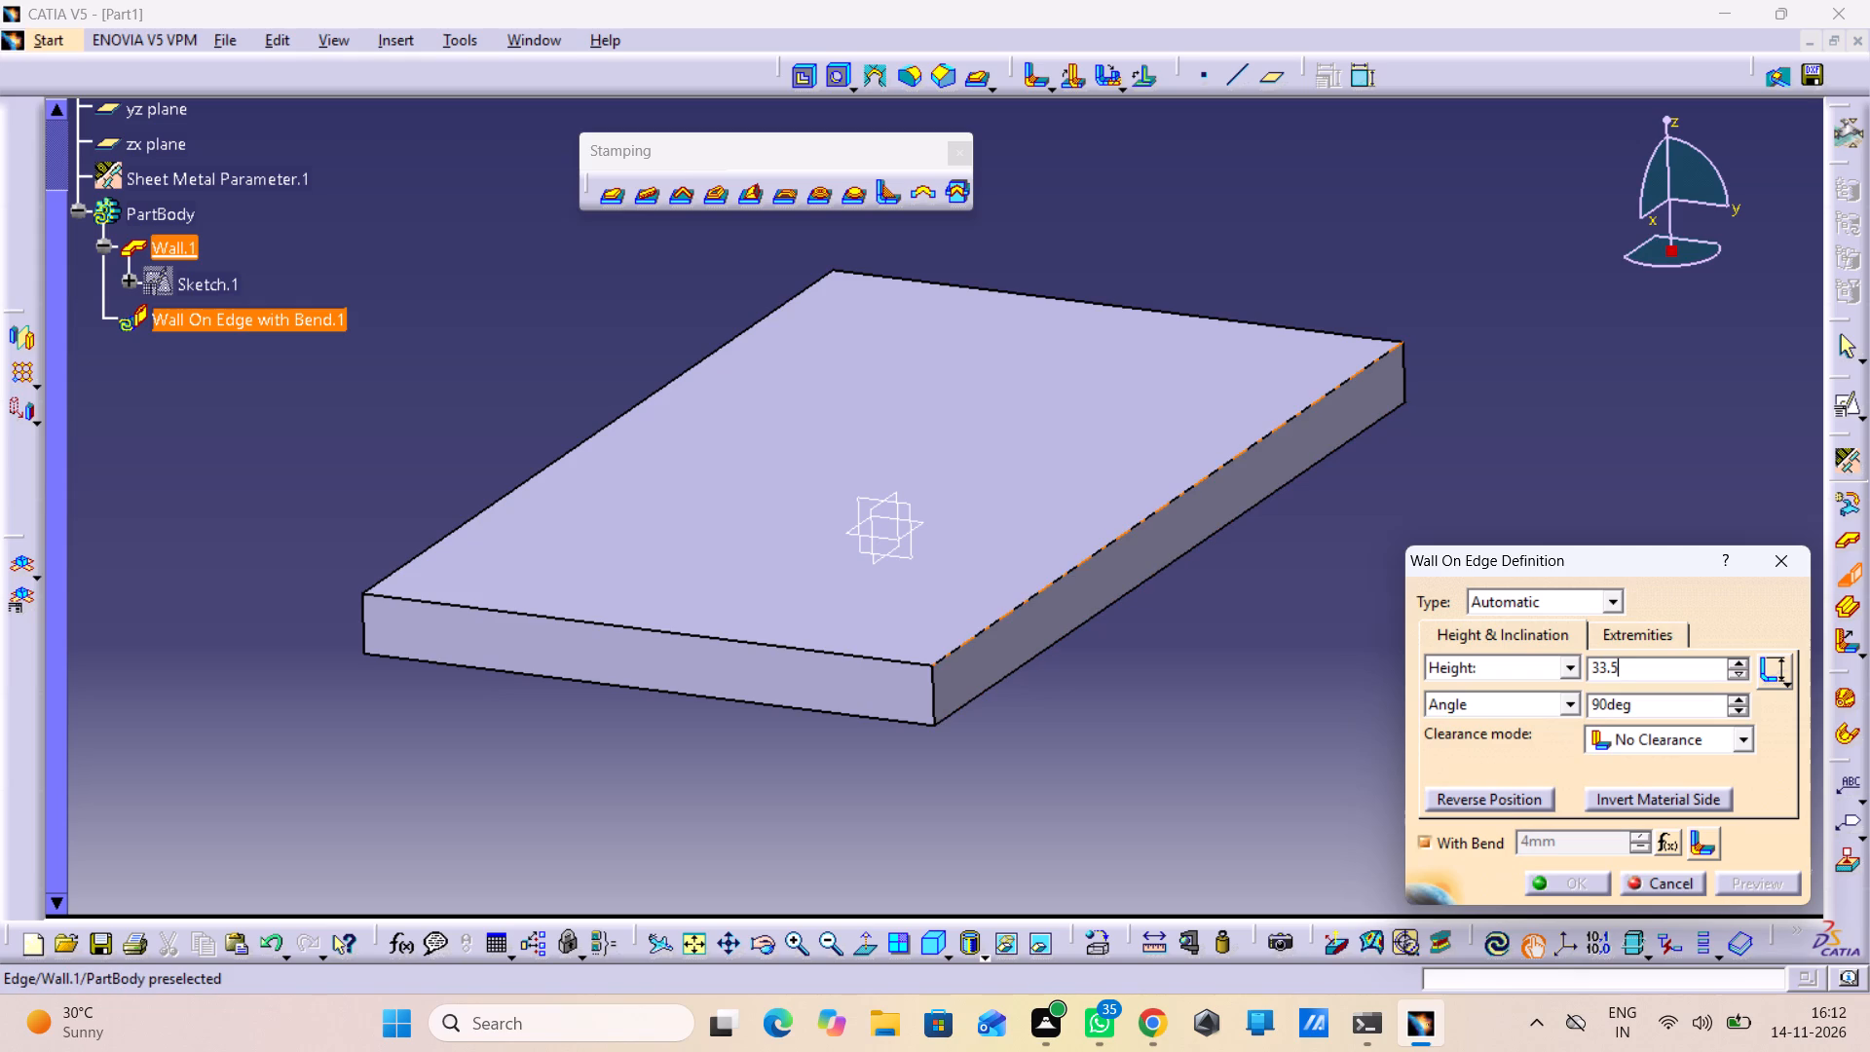
pyautogui.click(1071, 578)
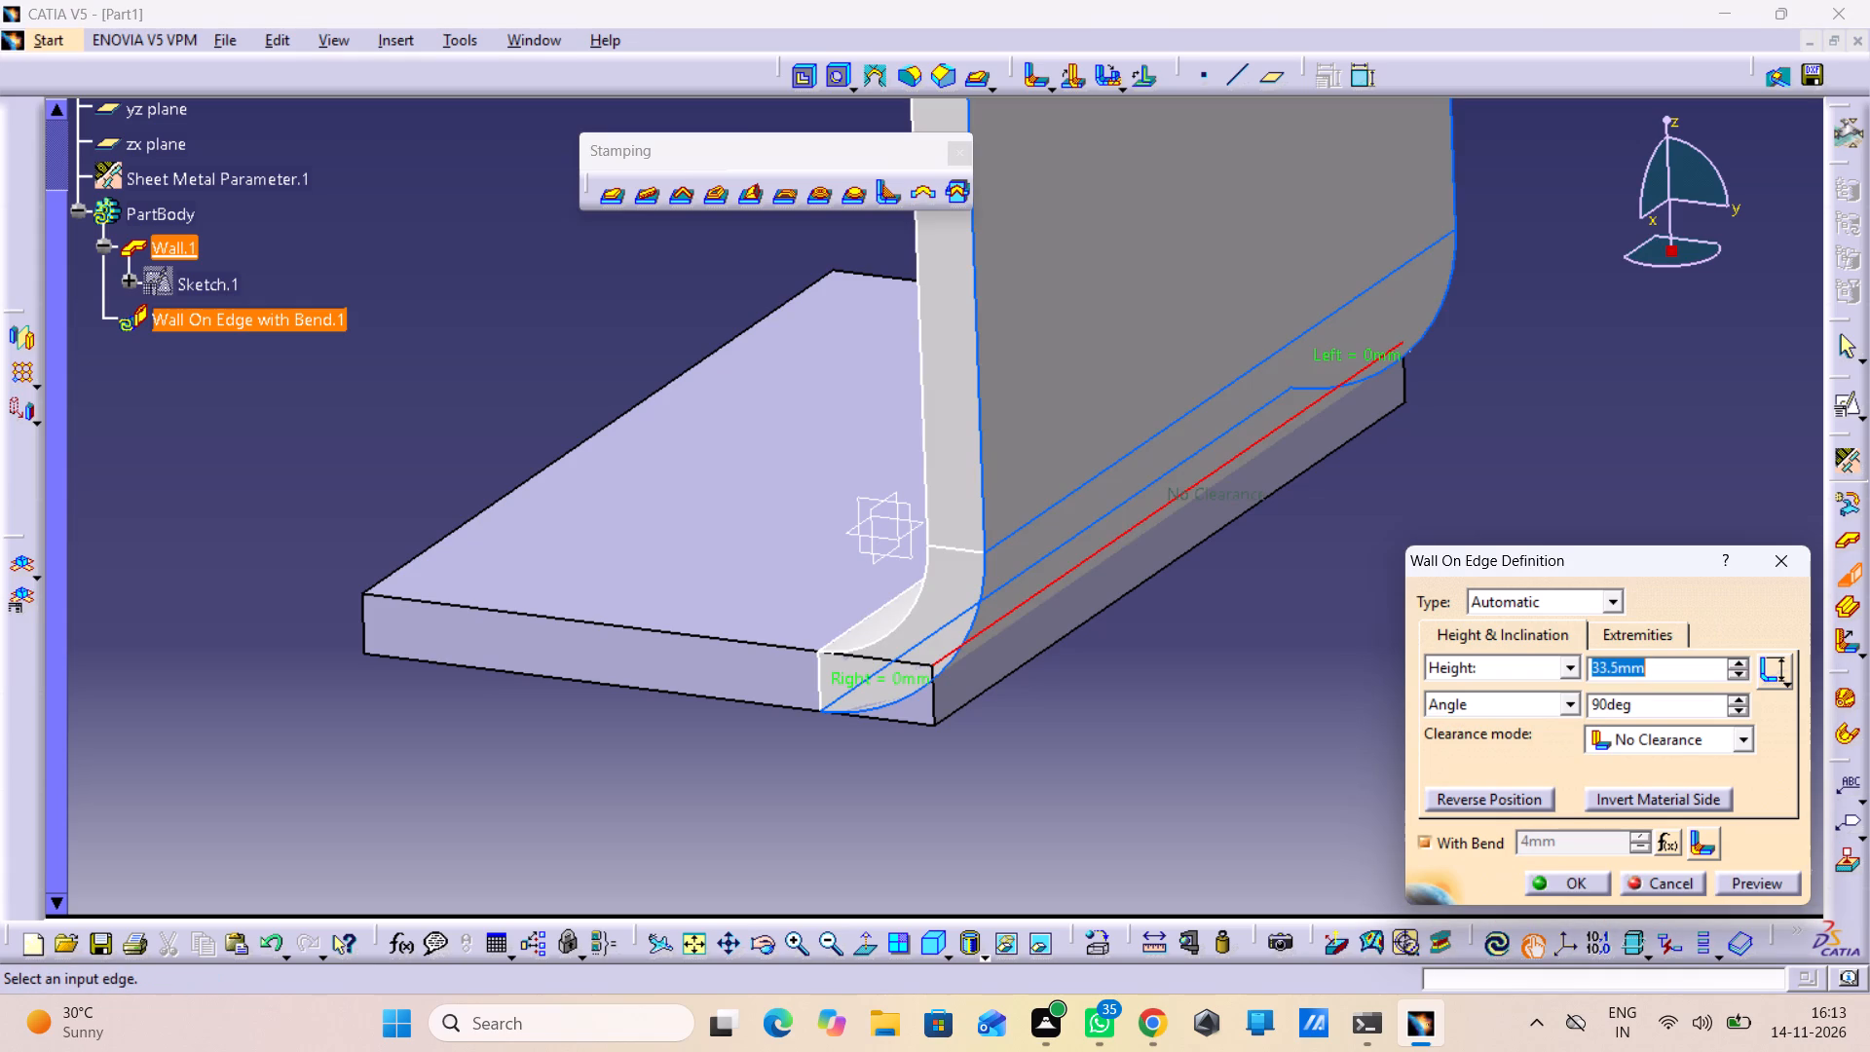
pyautogui.click(1471, 806)
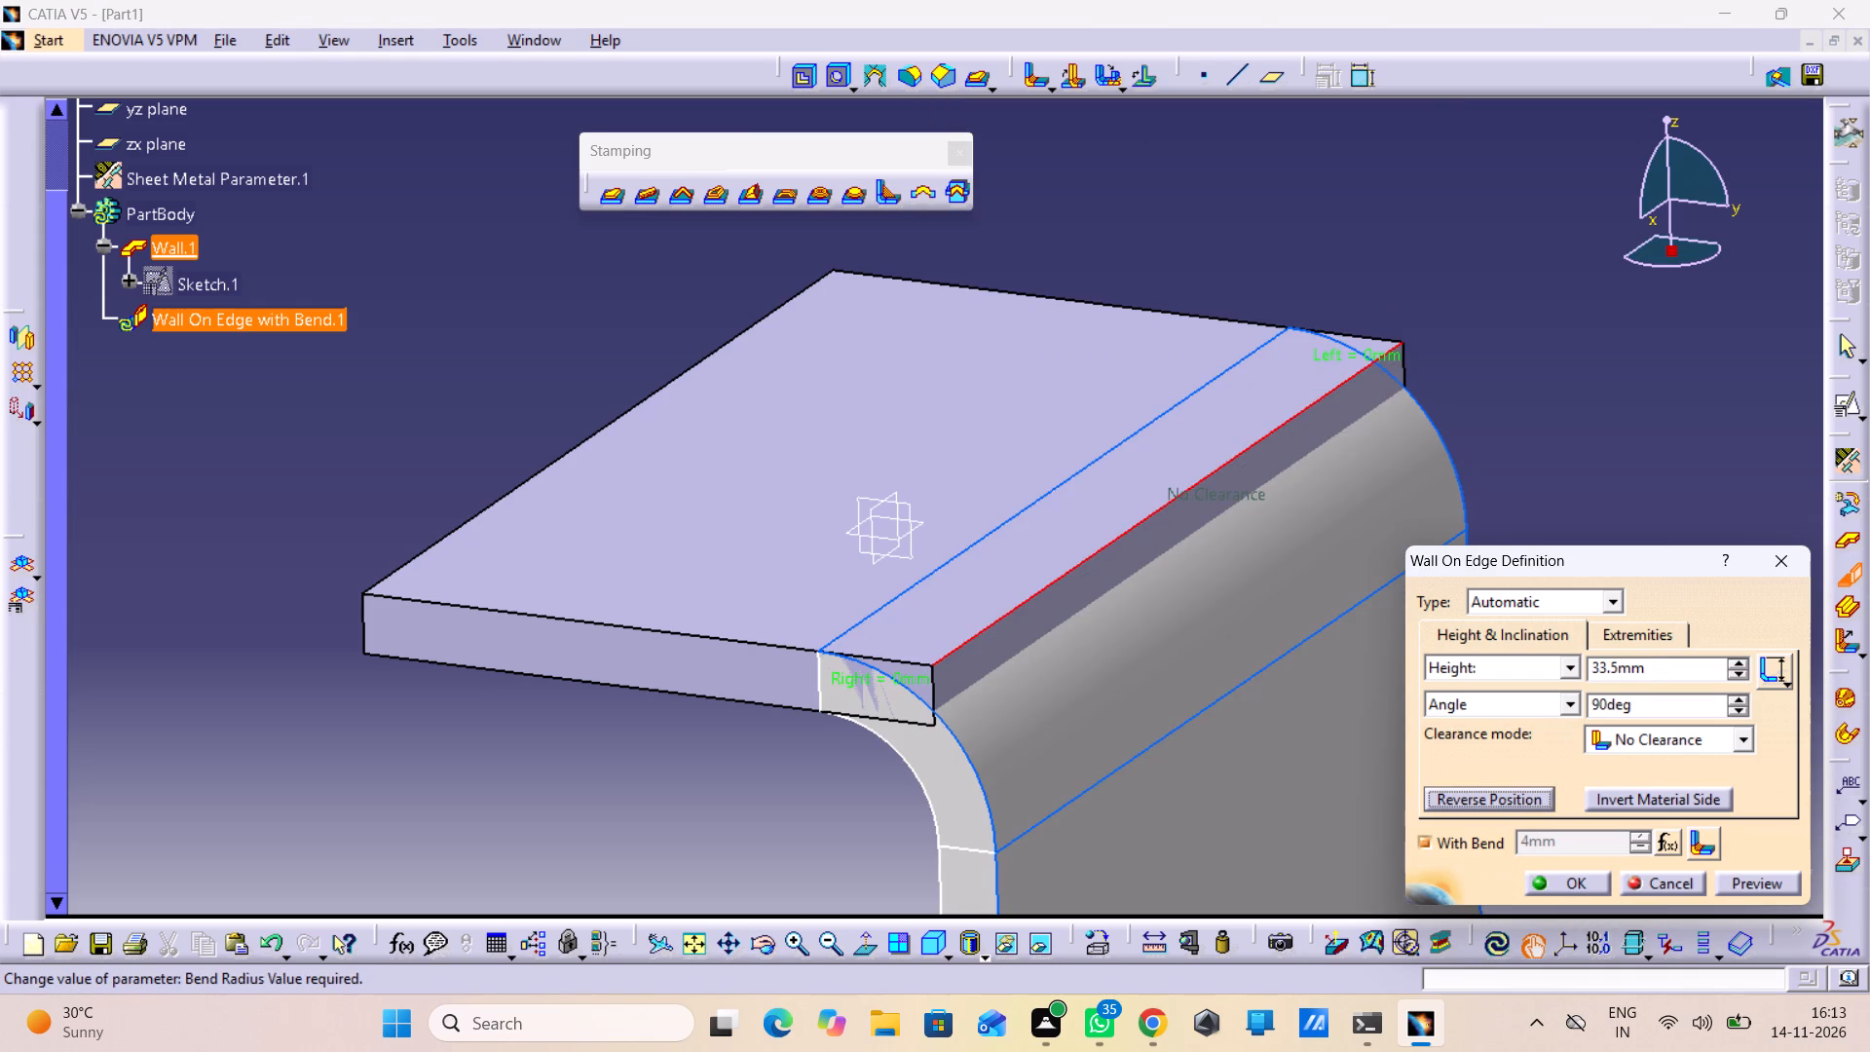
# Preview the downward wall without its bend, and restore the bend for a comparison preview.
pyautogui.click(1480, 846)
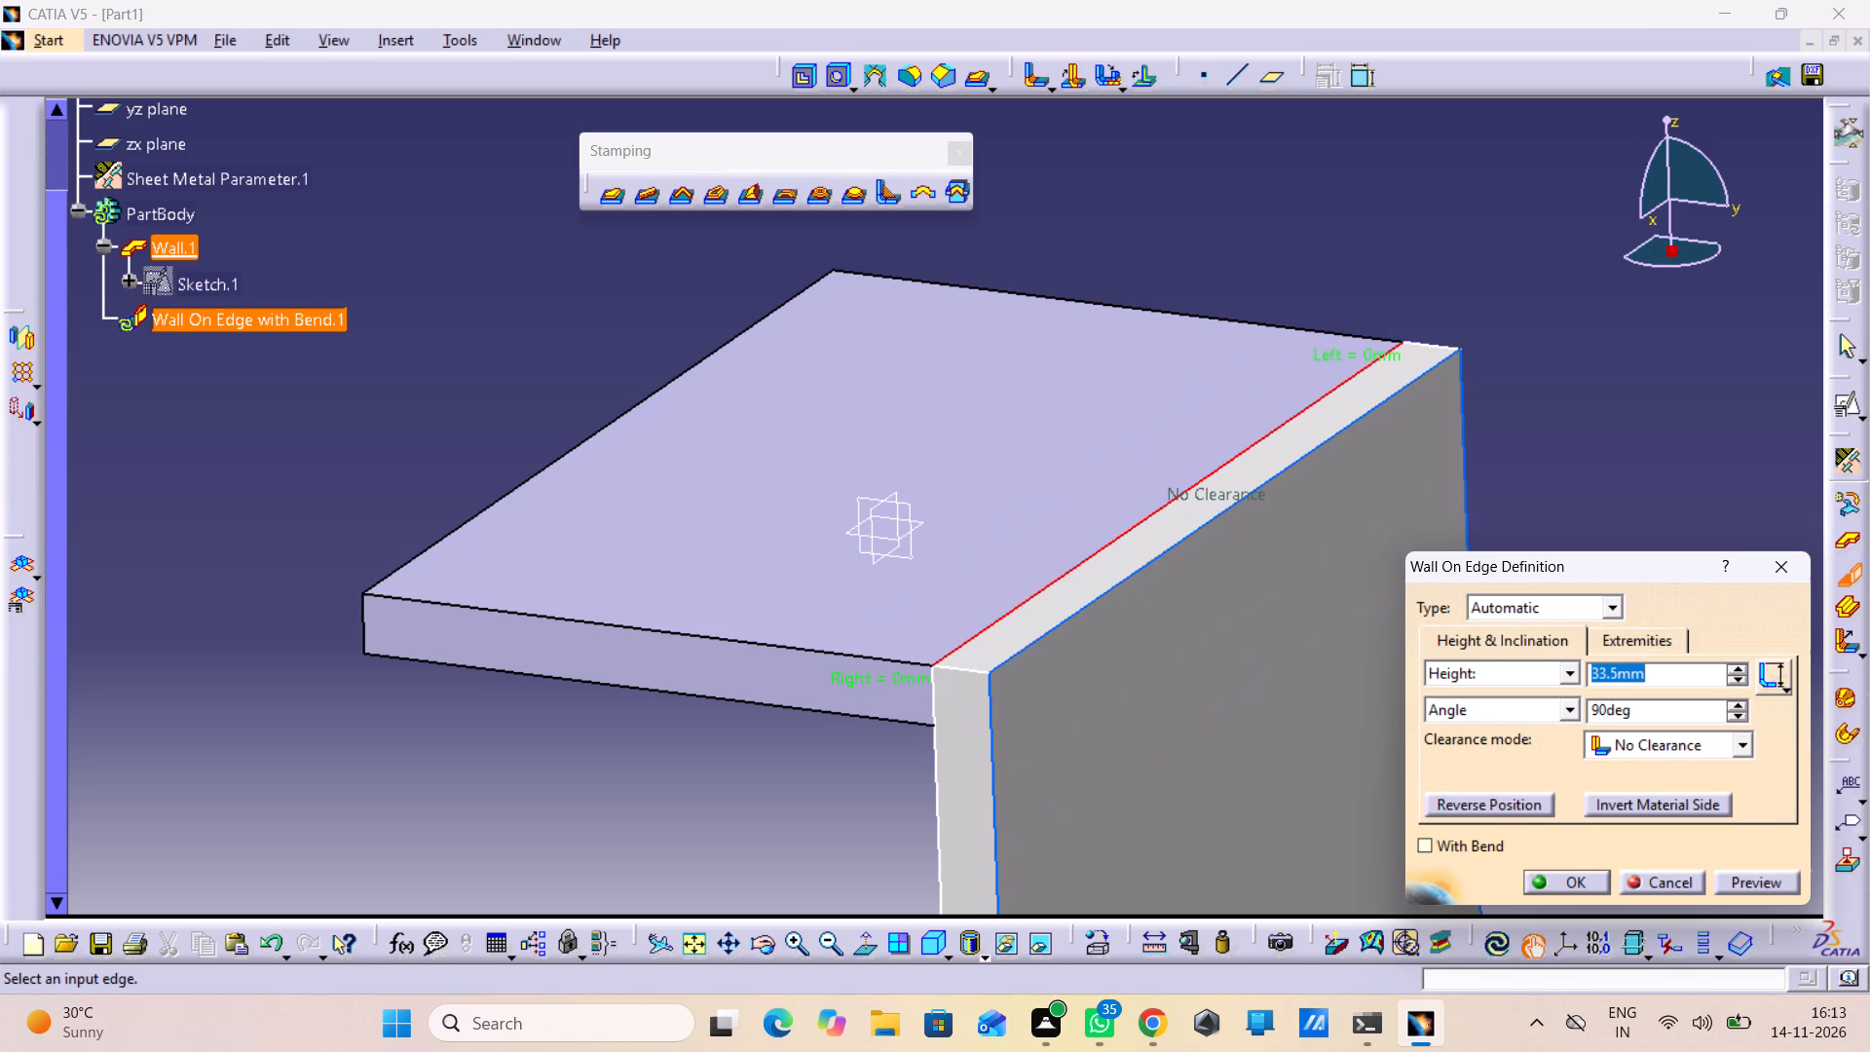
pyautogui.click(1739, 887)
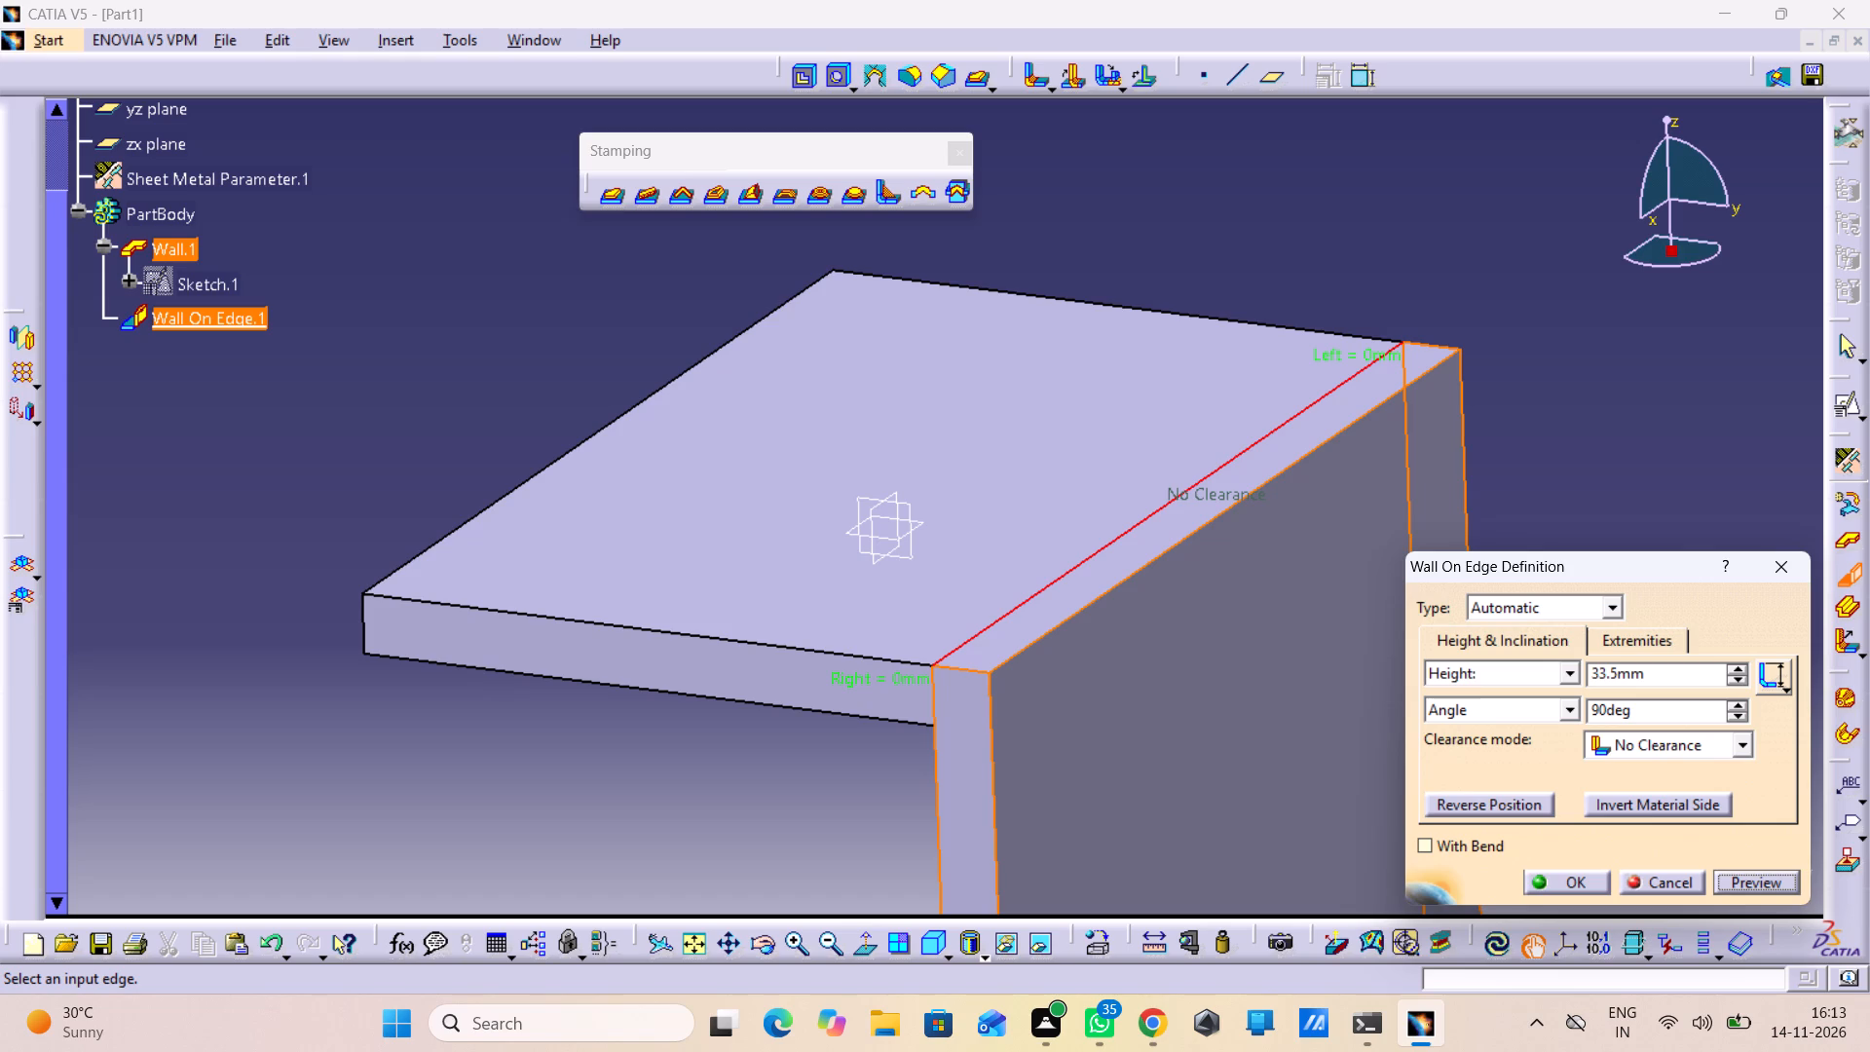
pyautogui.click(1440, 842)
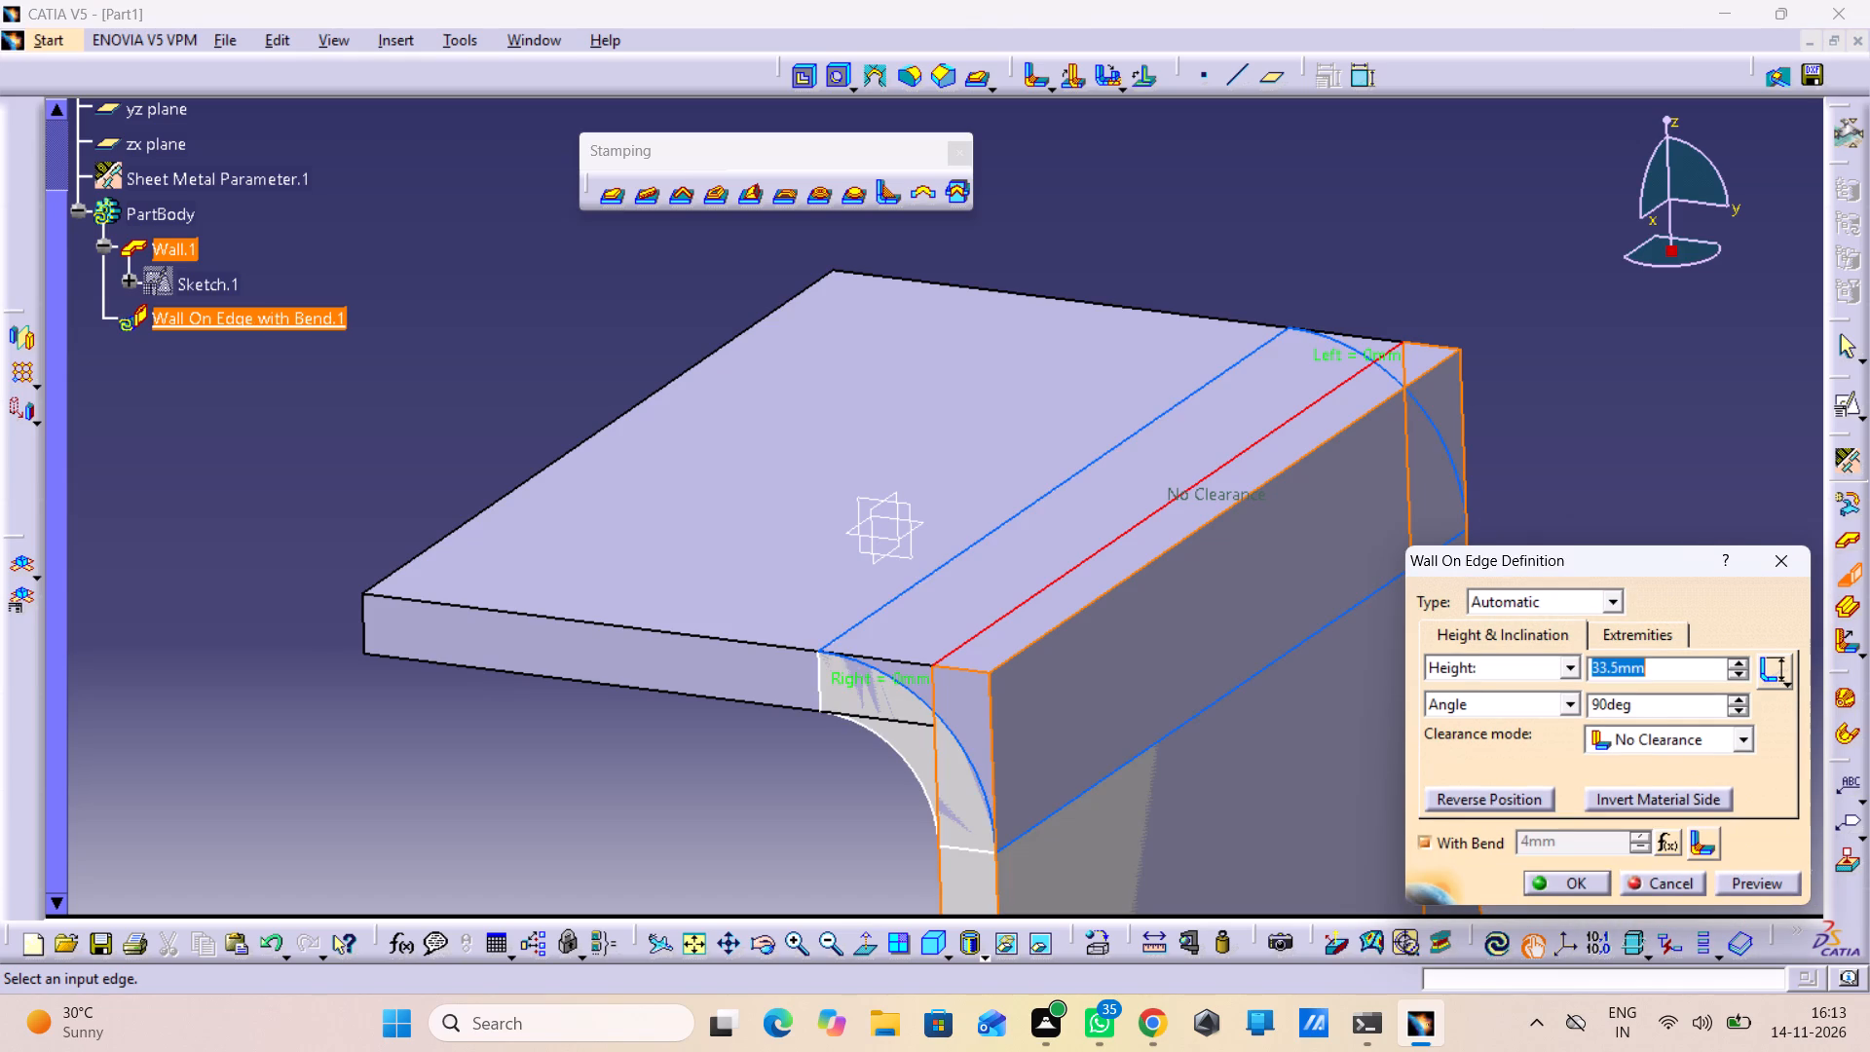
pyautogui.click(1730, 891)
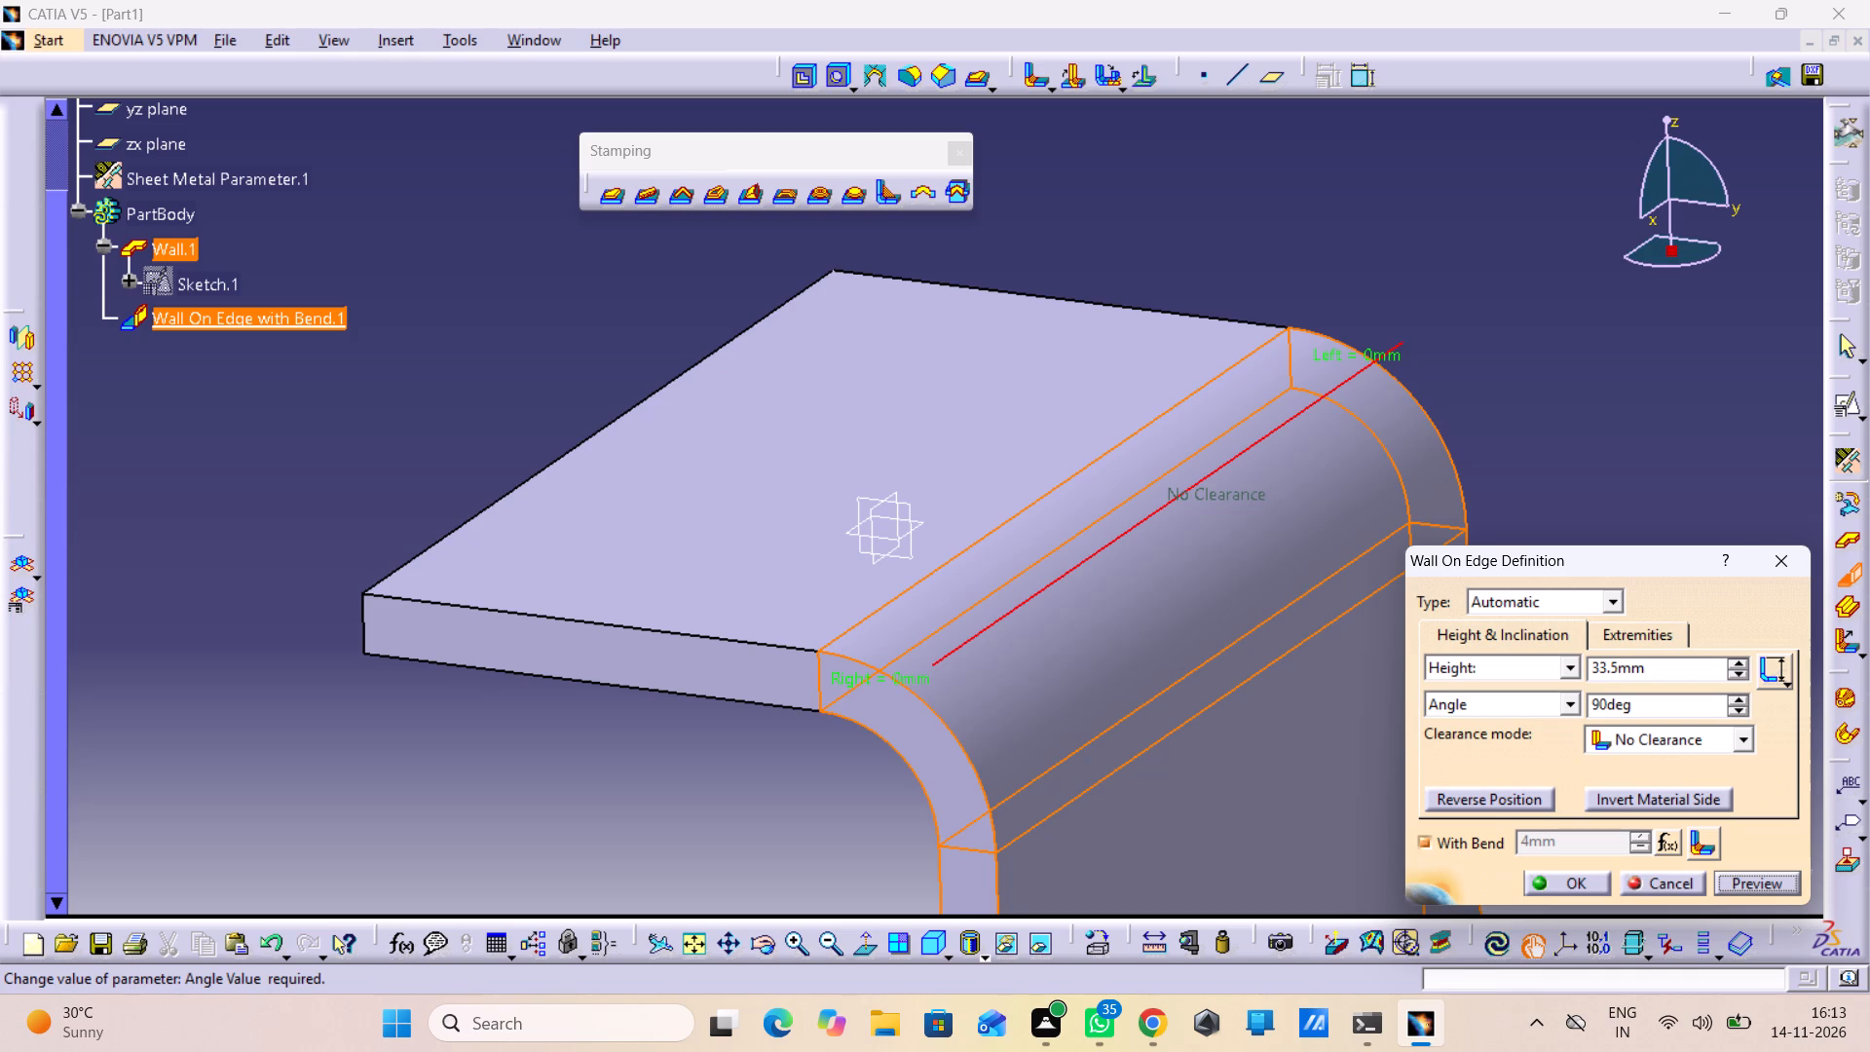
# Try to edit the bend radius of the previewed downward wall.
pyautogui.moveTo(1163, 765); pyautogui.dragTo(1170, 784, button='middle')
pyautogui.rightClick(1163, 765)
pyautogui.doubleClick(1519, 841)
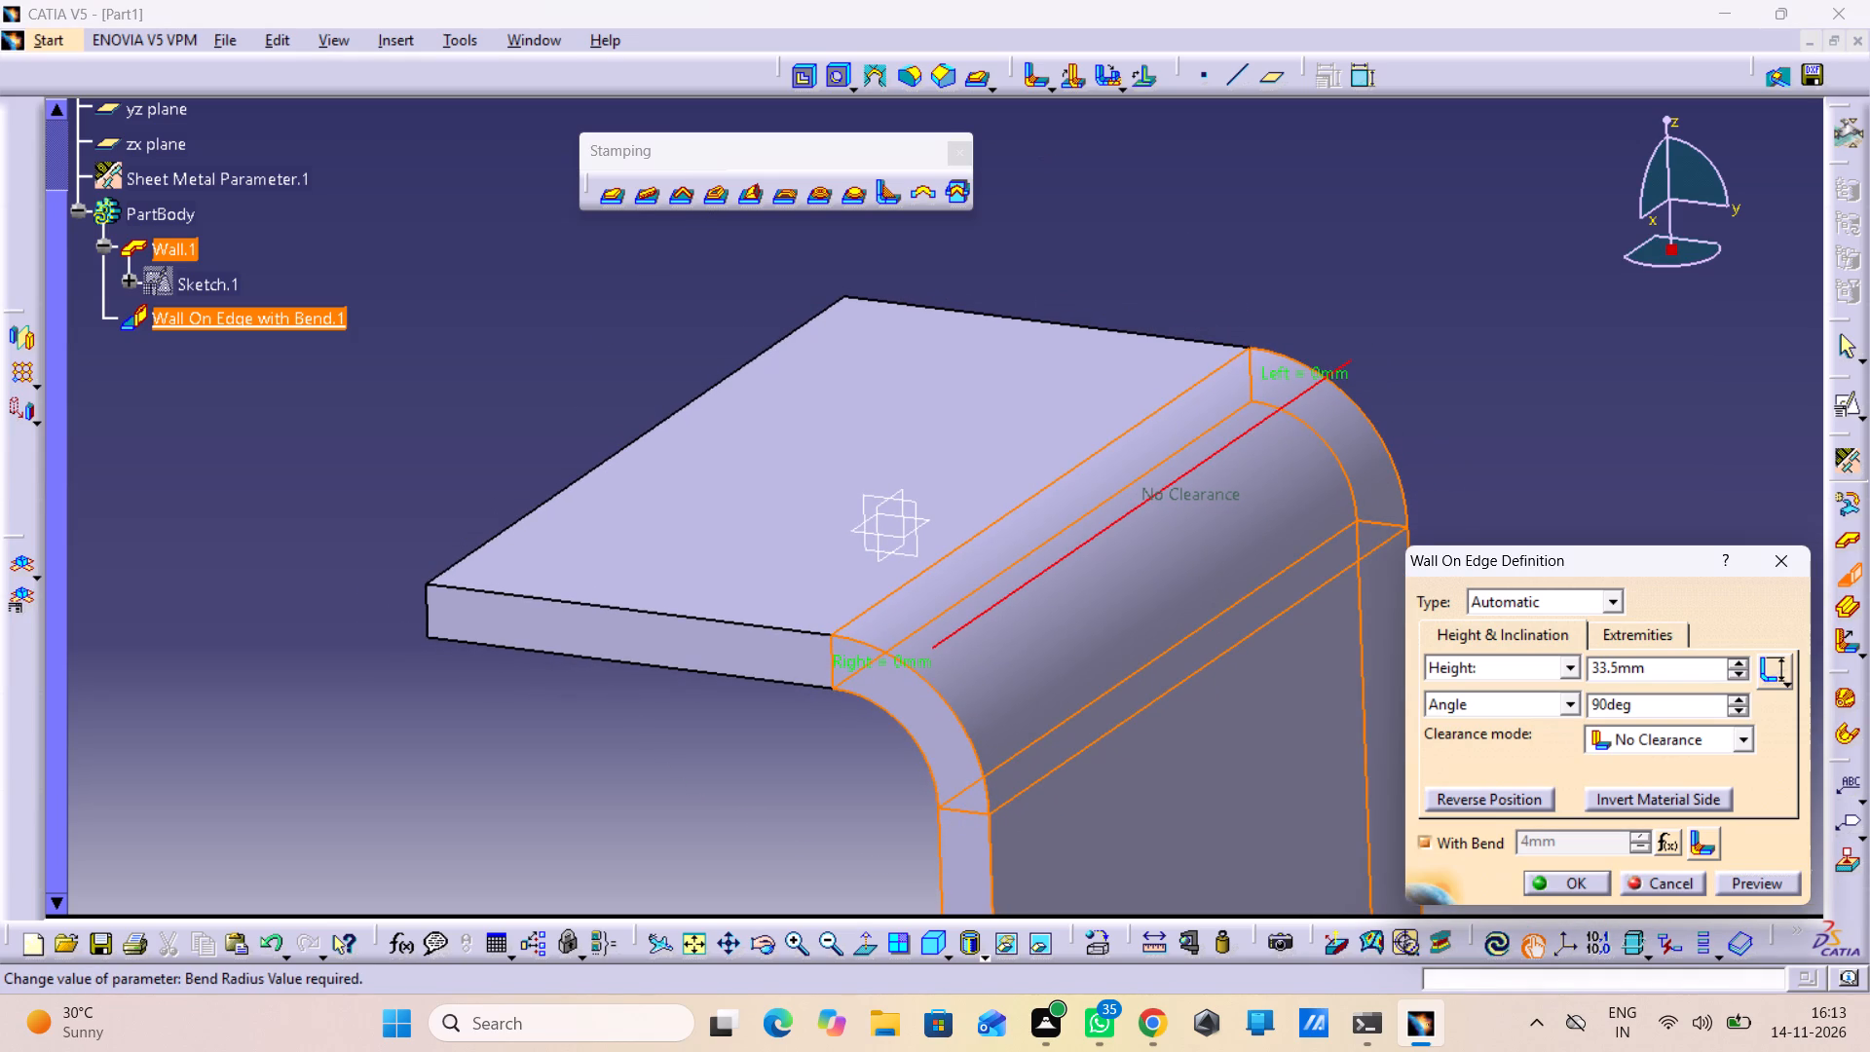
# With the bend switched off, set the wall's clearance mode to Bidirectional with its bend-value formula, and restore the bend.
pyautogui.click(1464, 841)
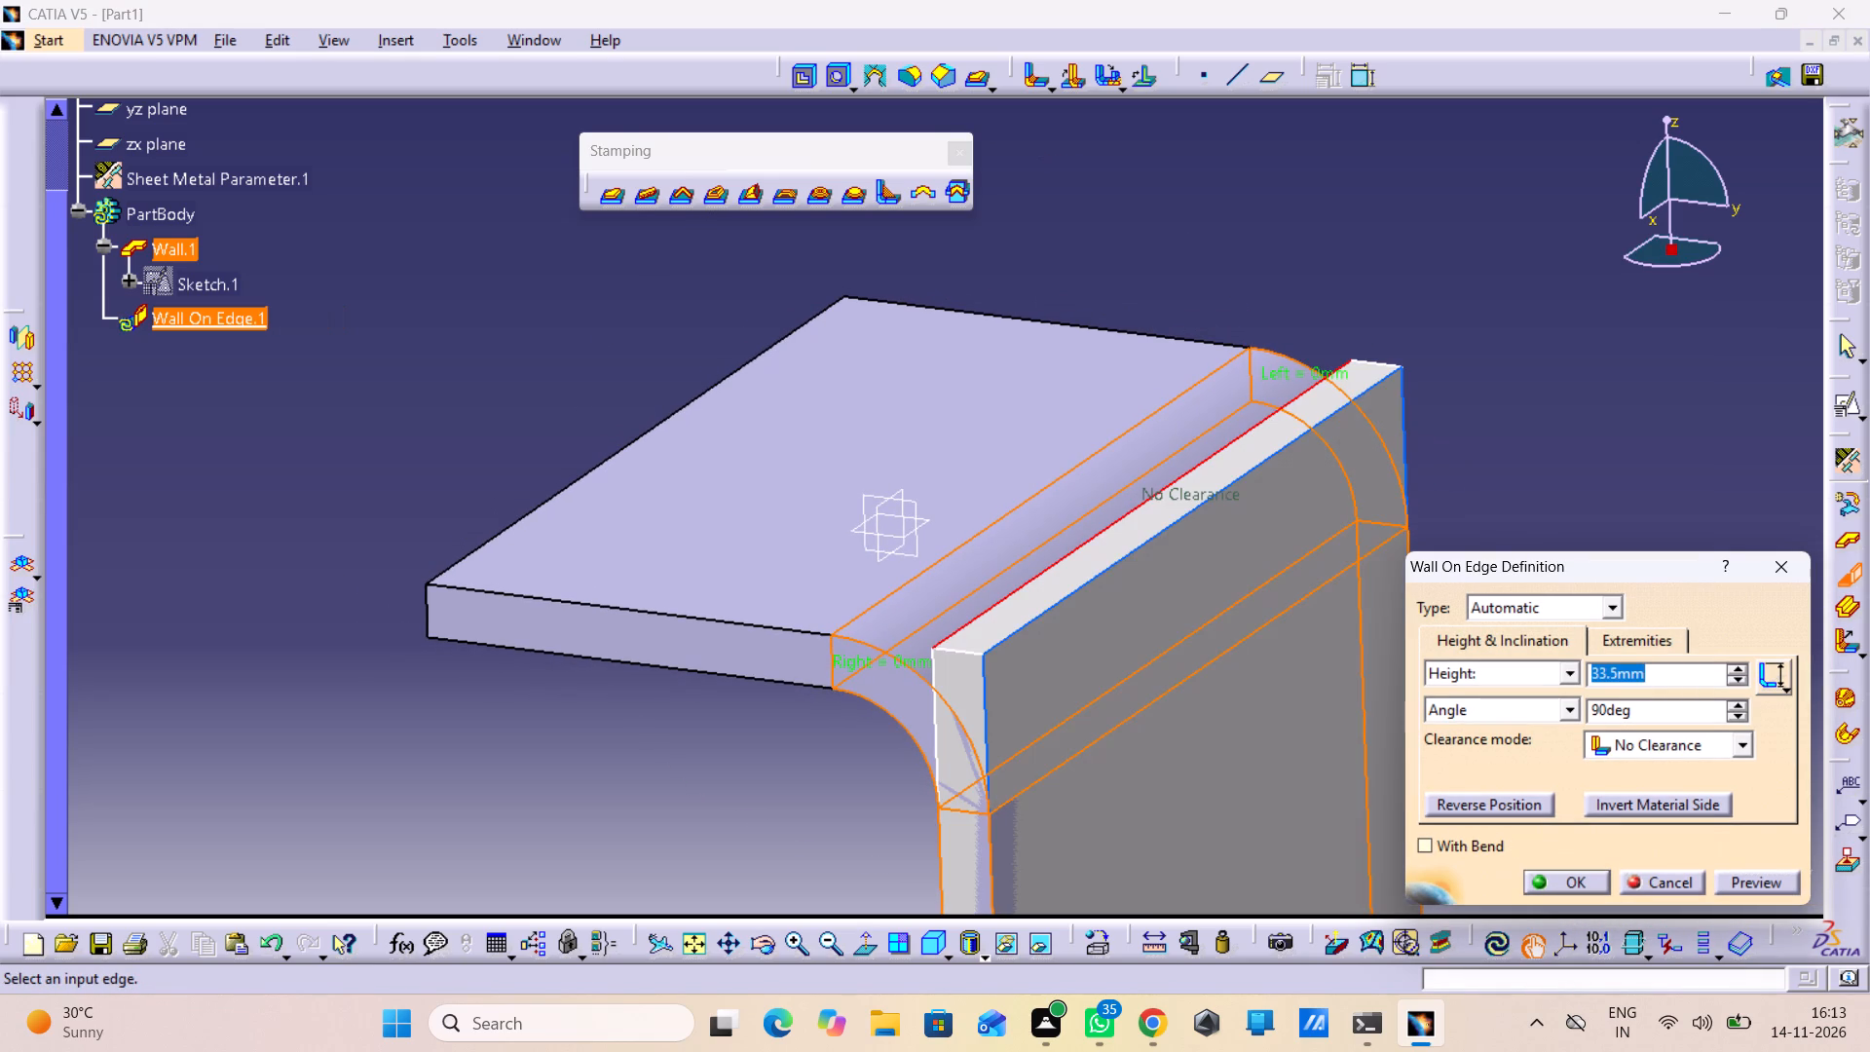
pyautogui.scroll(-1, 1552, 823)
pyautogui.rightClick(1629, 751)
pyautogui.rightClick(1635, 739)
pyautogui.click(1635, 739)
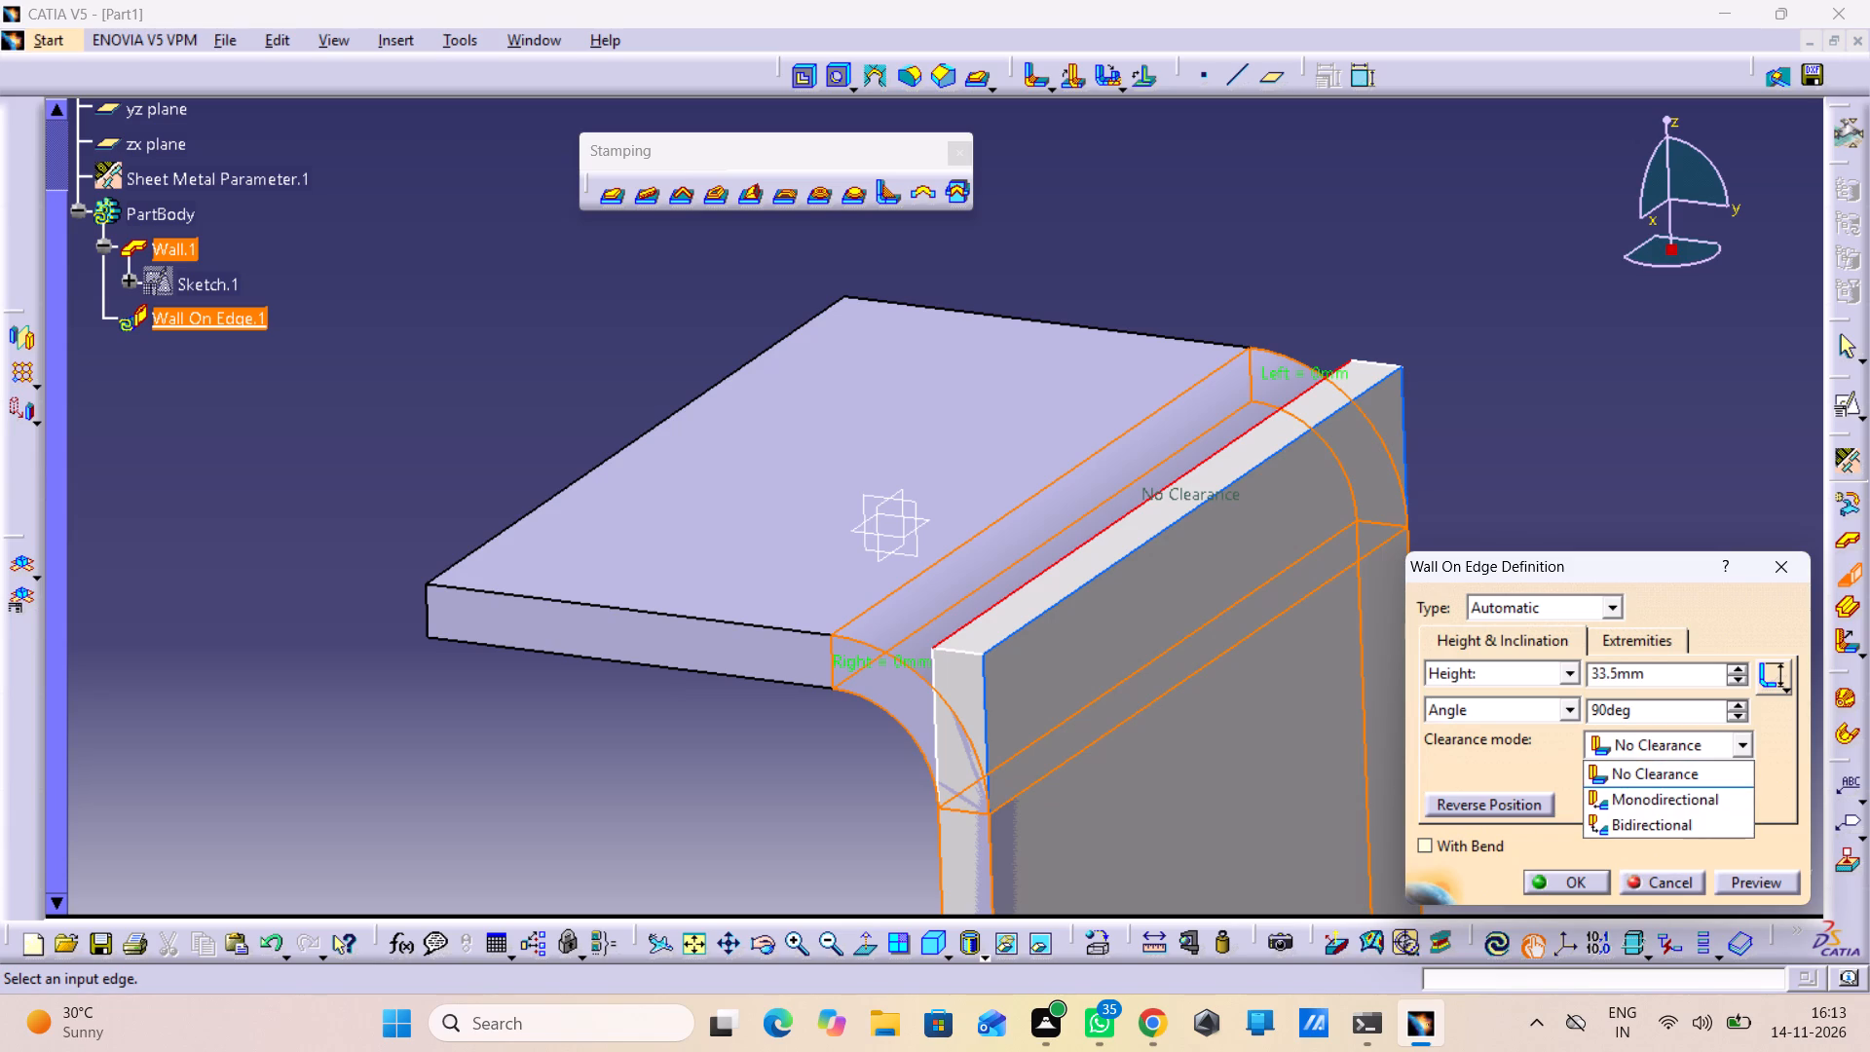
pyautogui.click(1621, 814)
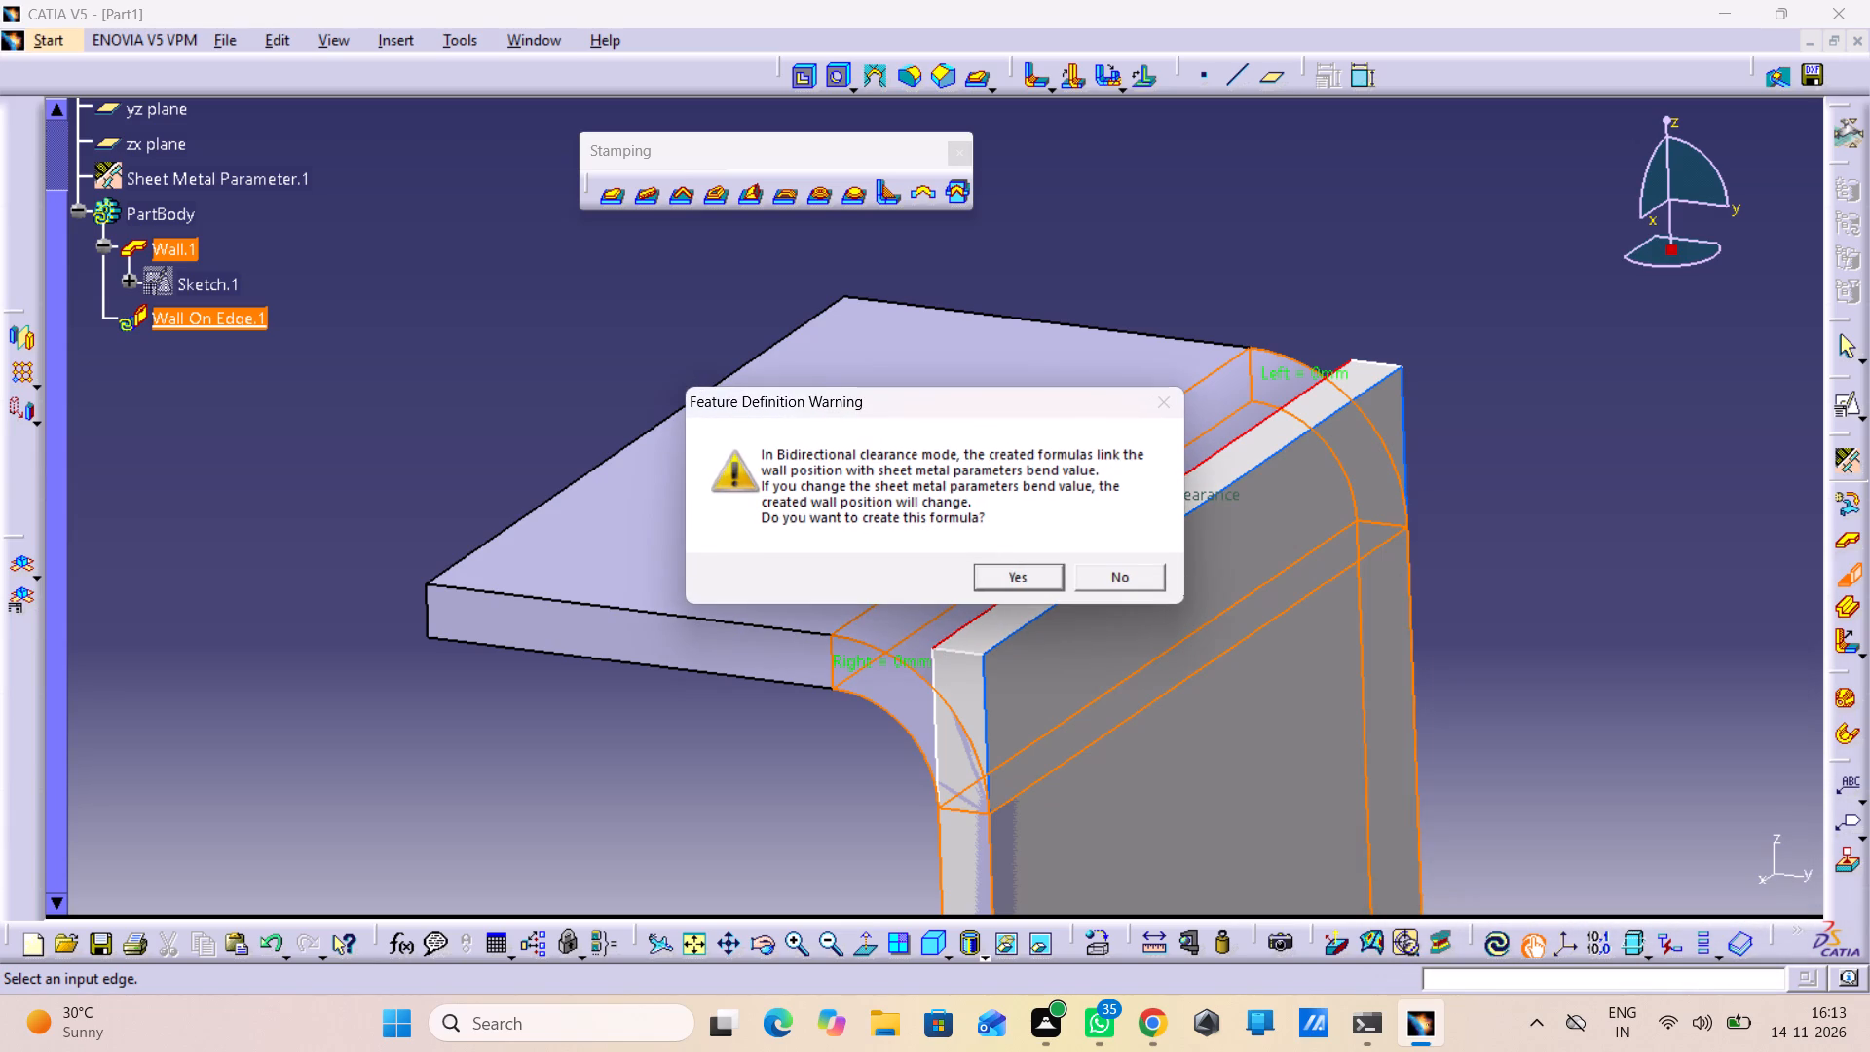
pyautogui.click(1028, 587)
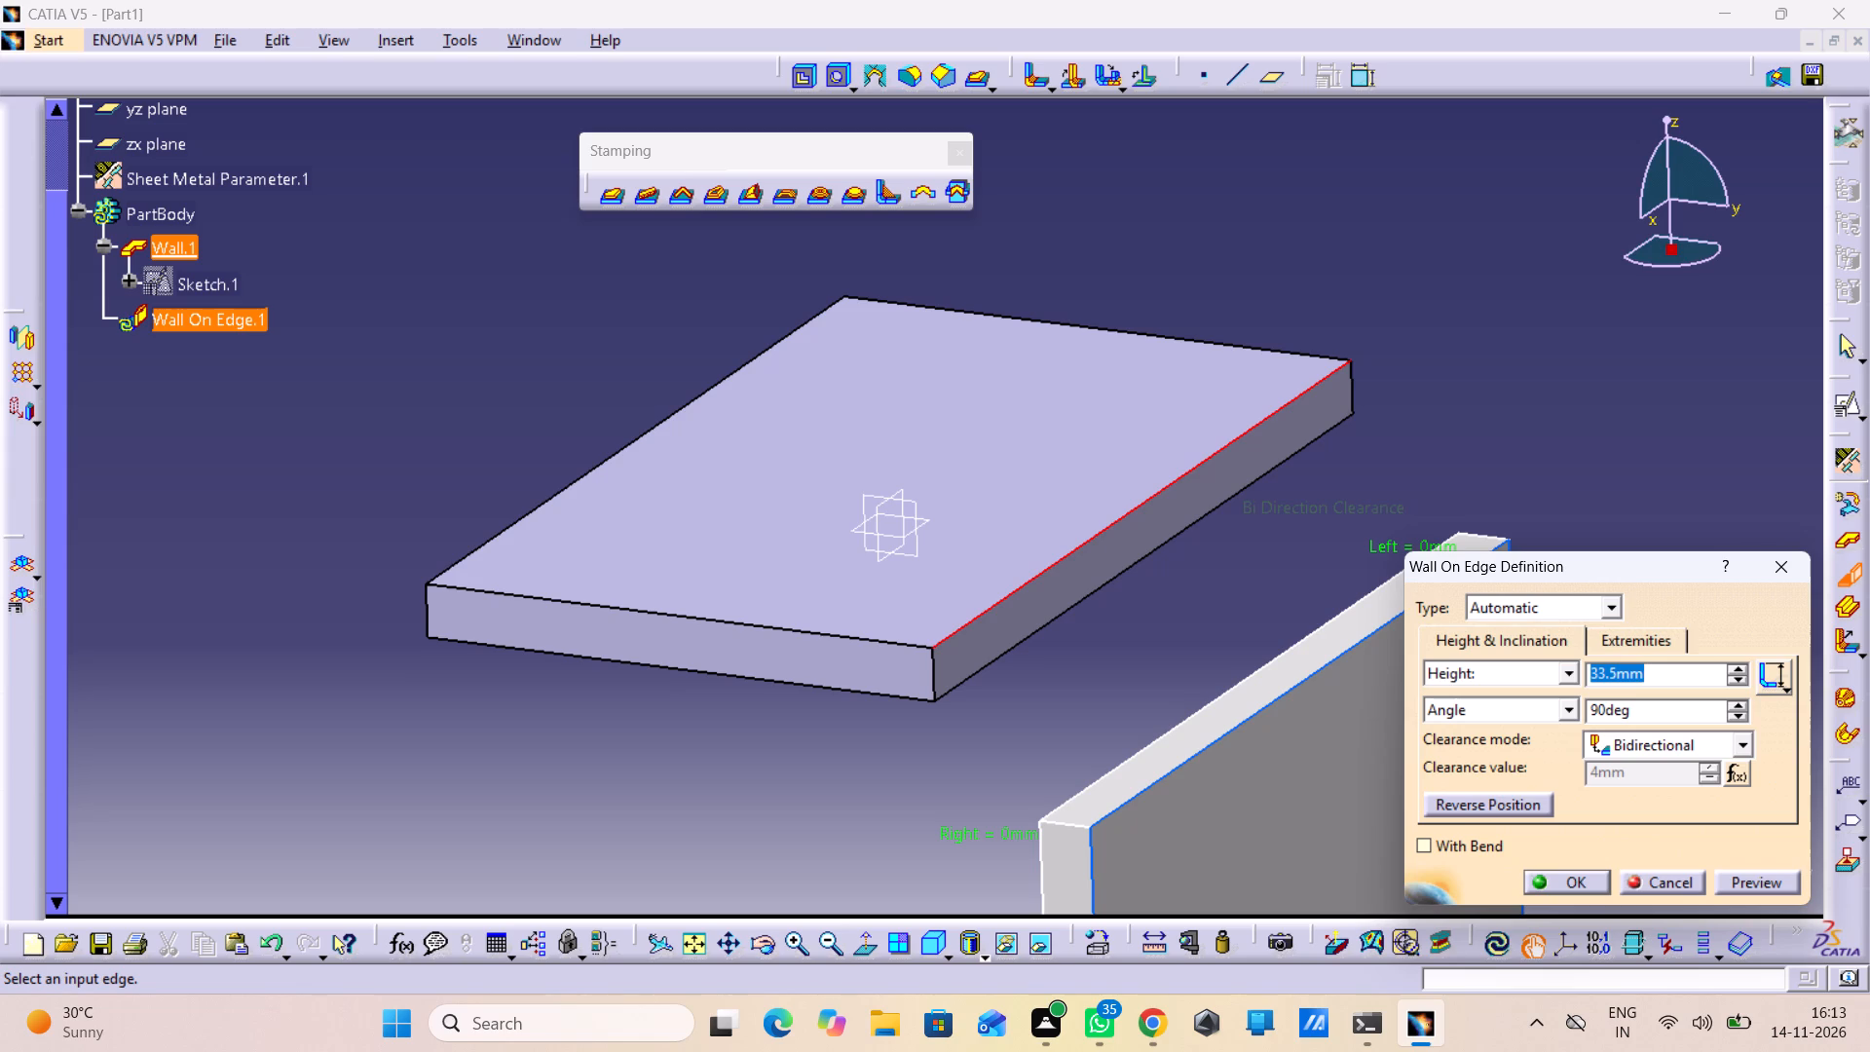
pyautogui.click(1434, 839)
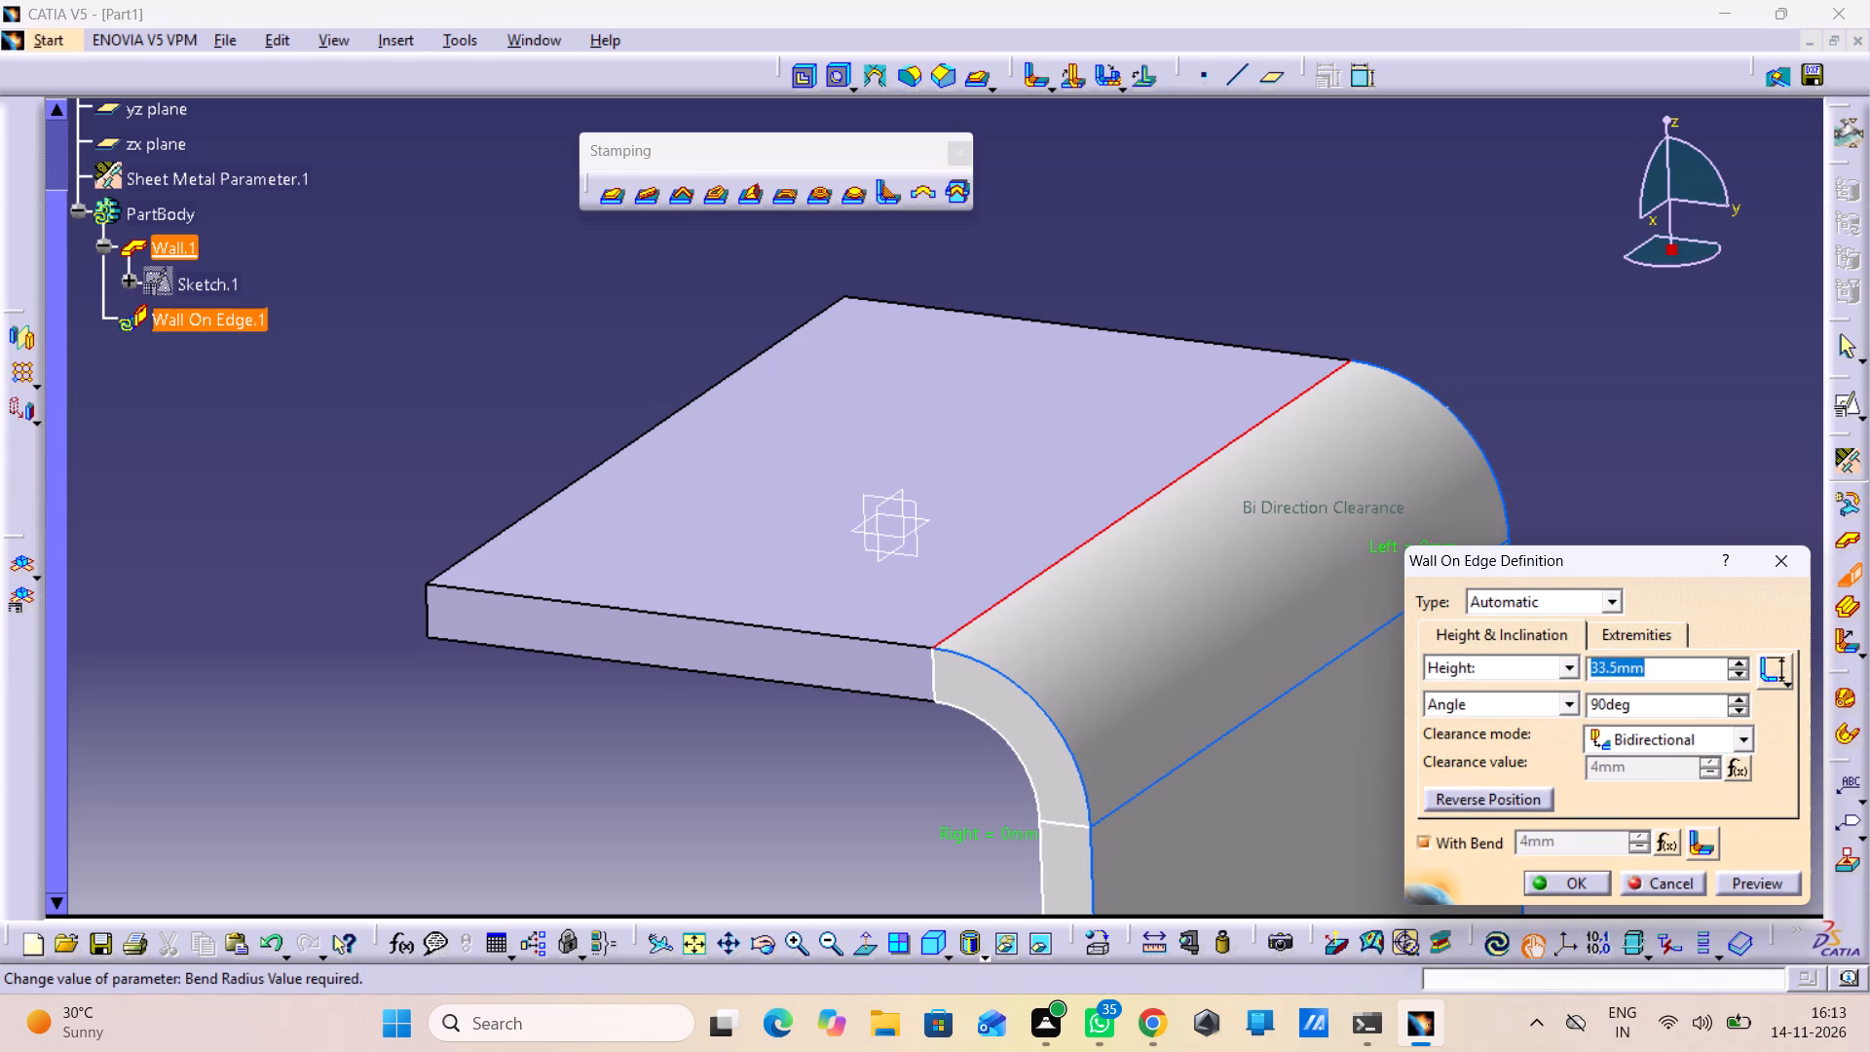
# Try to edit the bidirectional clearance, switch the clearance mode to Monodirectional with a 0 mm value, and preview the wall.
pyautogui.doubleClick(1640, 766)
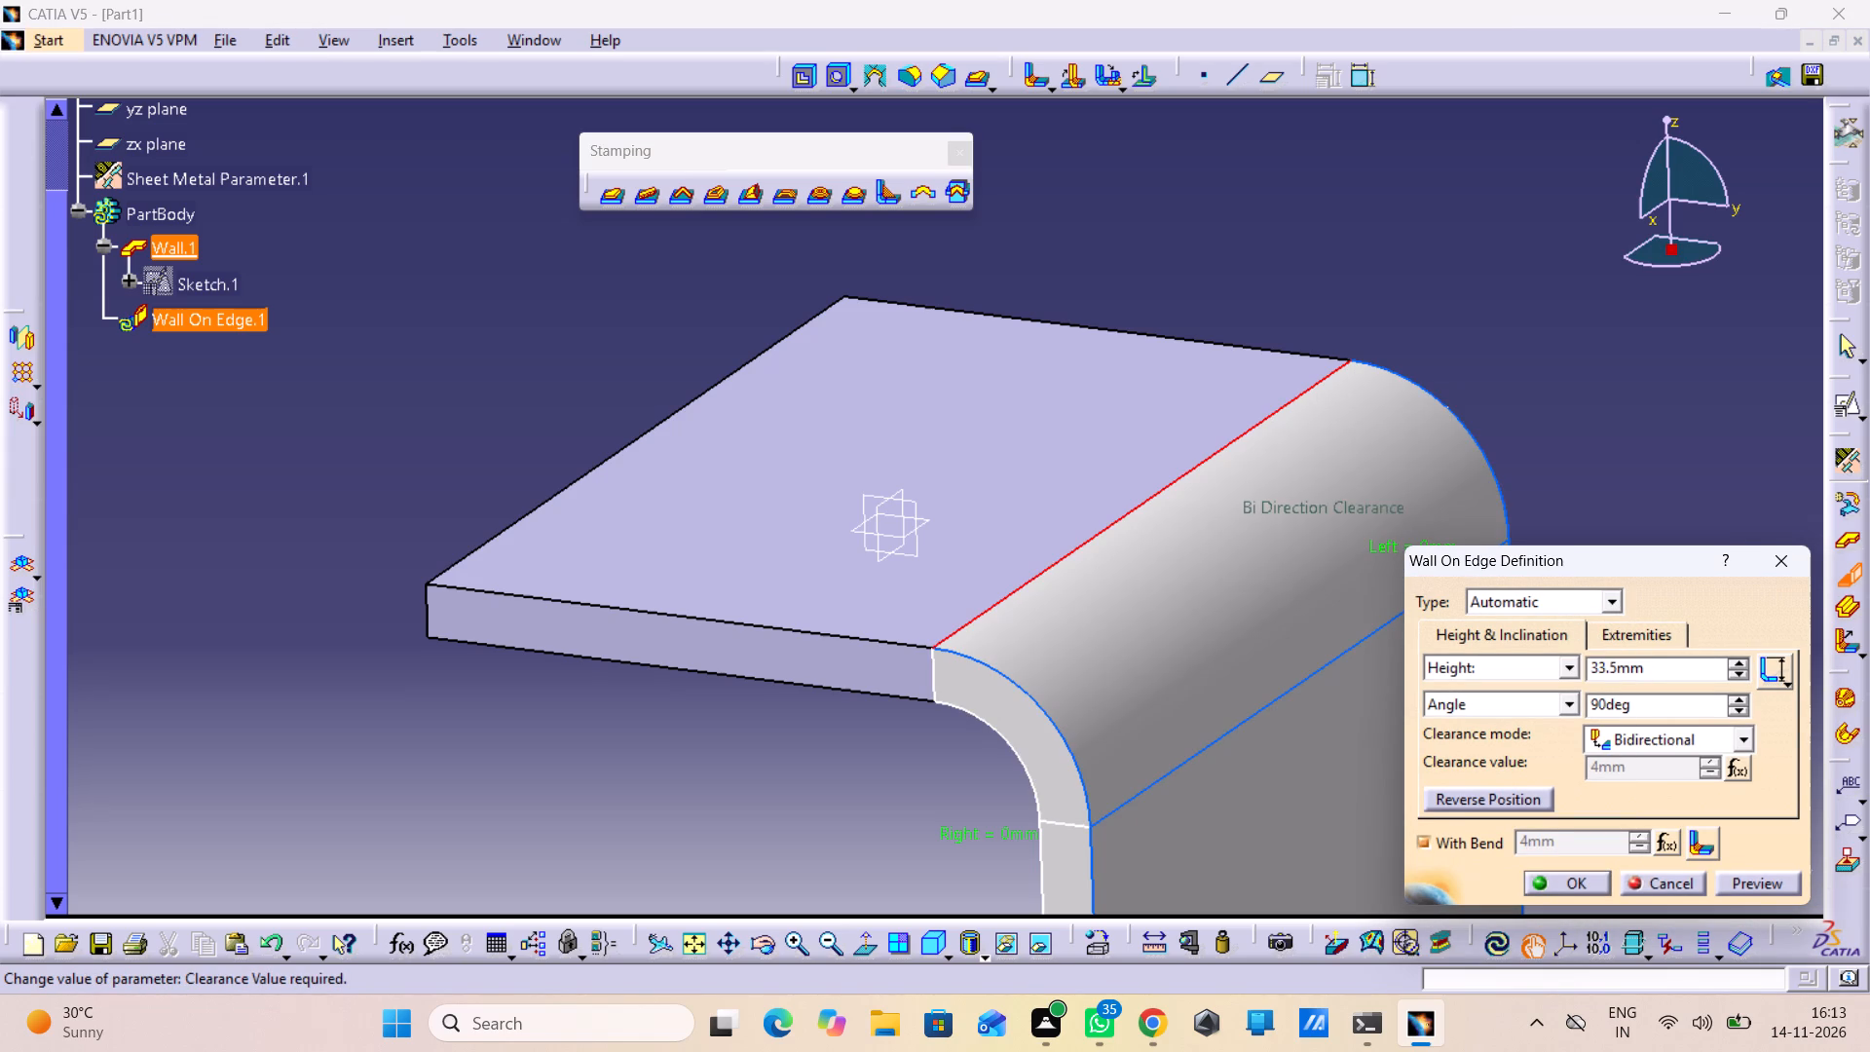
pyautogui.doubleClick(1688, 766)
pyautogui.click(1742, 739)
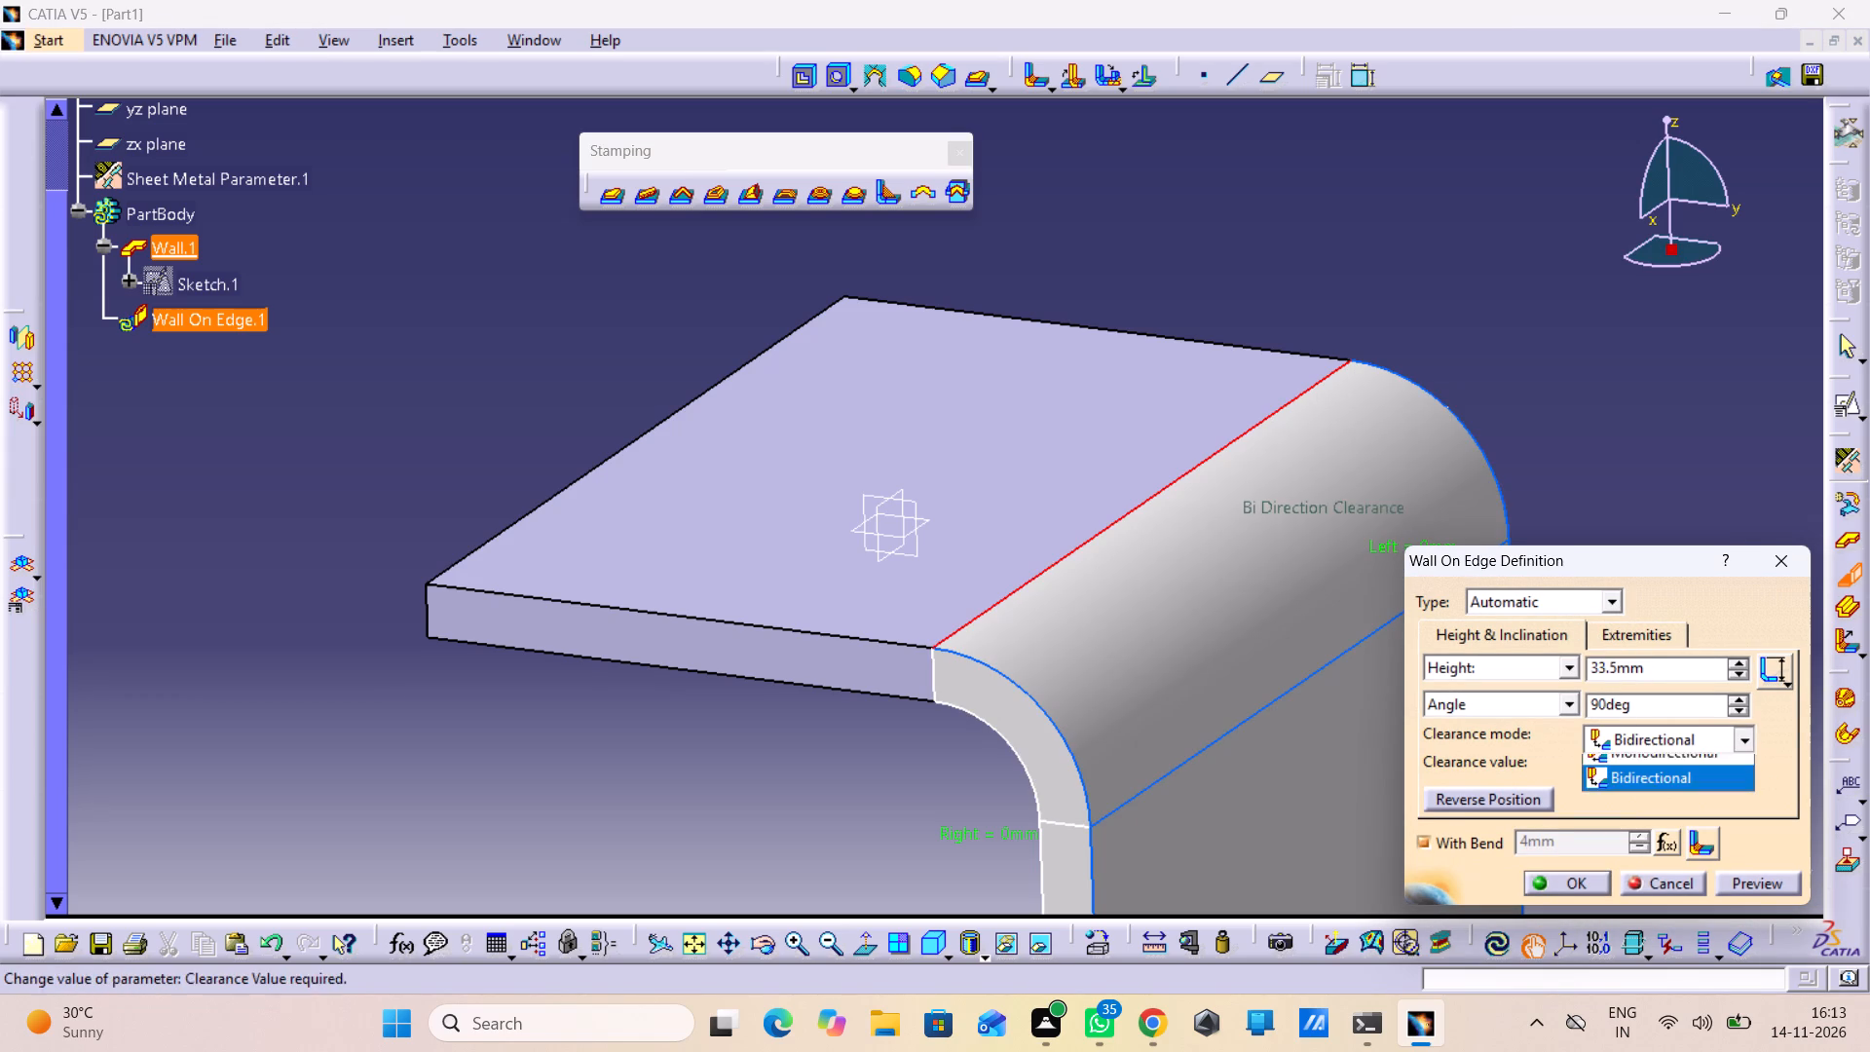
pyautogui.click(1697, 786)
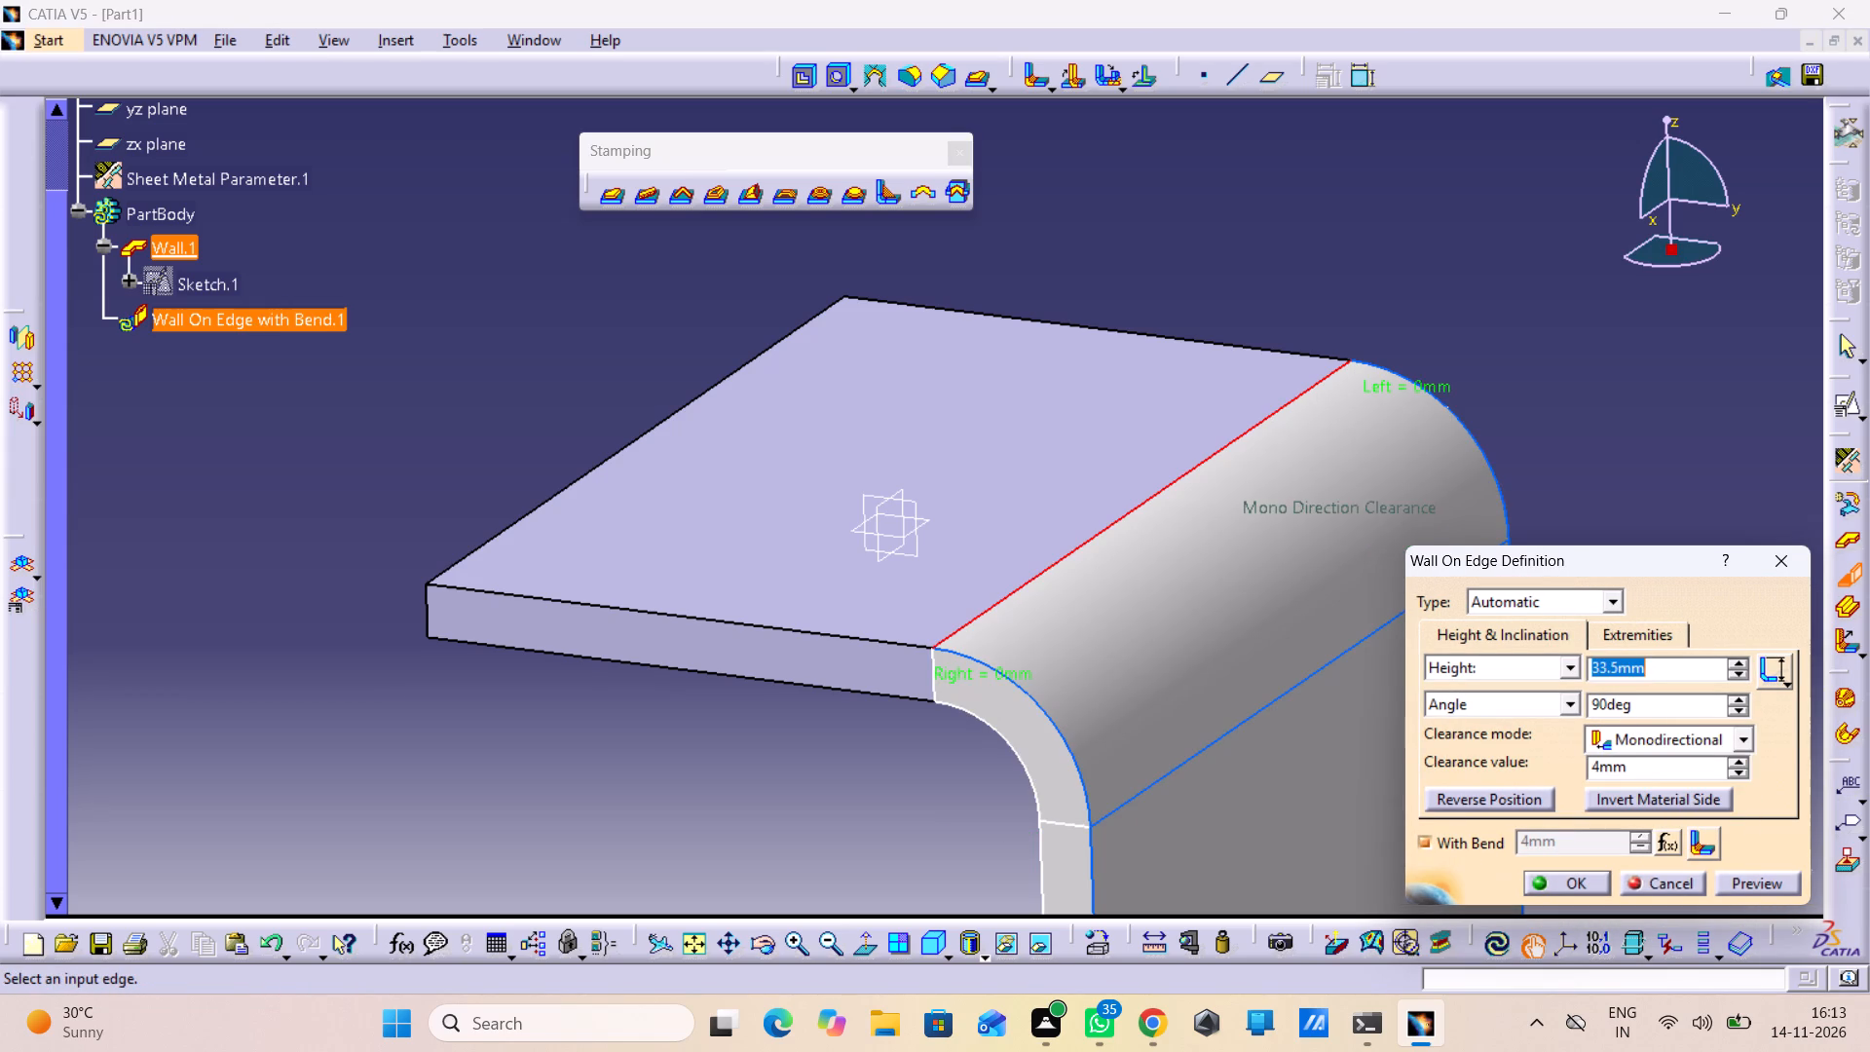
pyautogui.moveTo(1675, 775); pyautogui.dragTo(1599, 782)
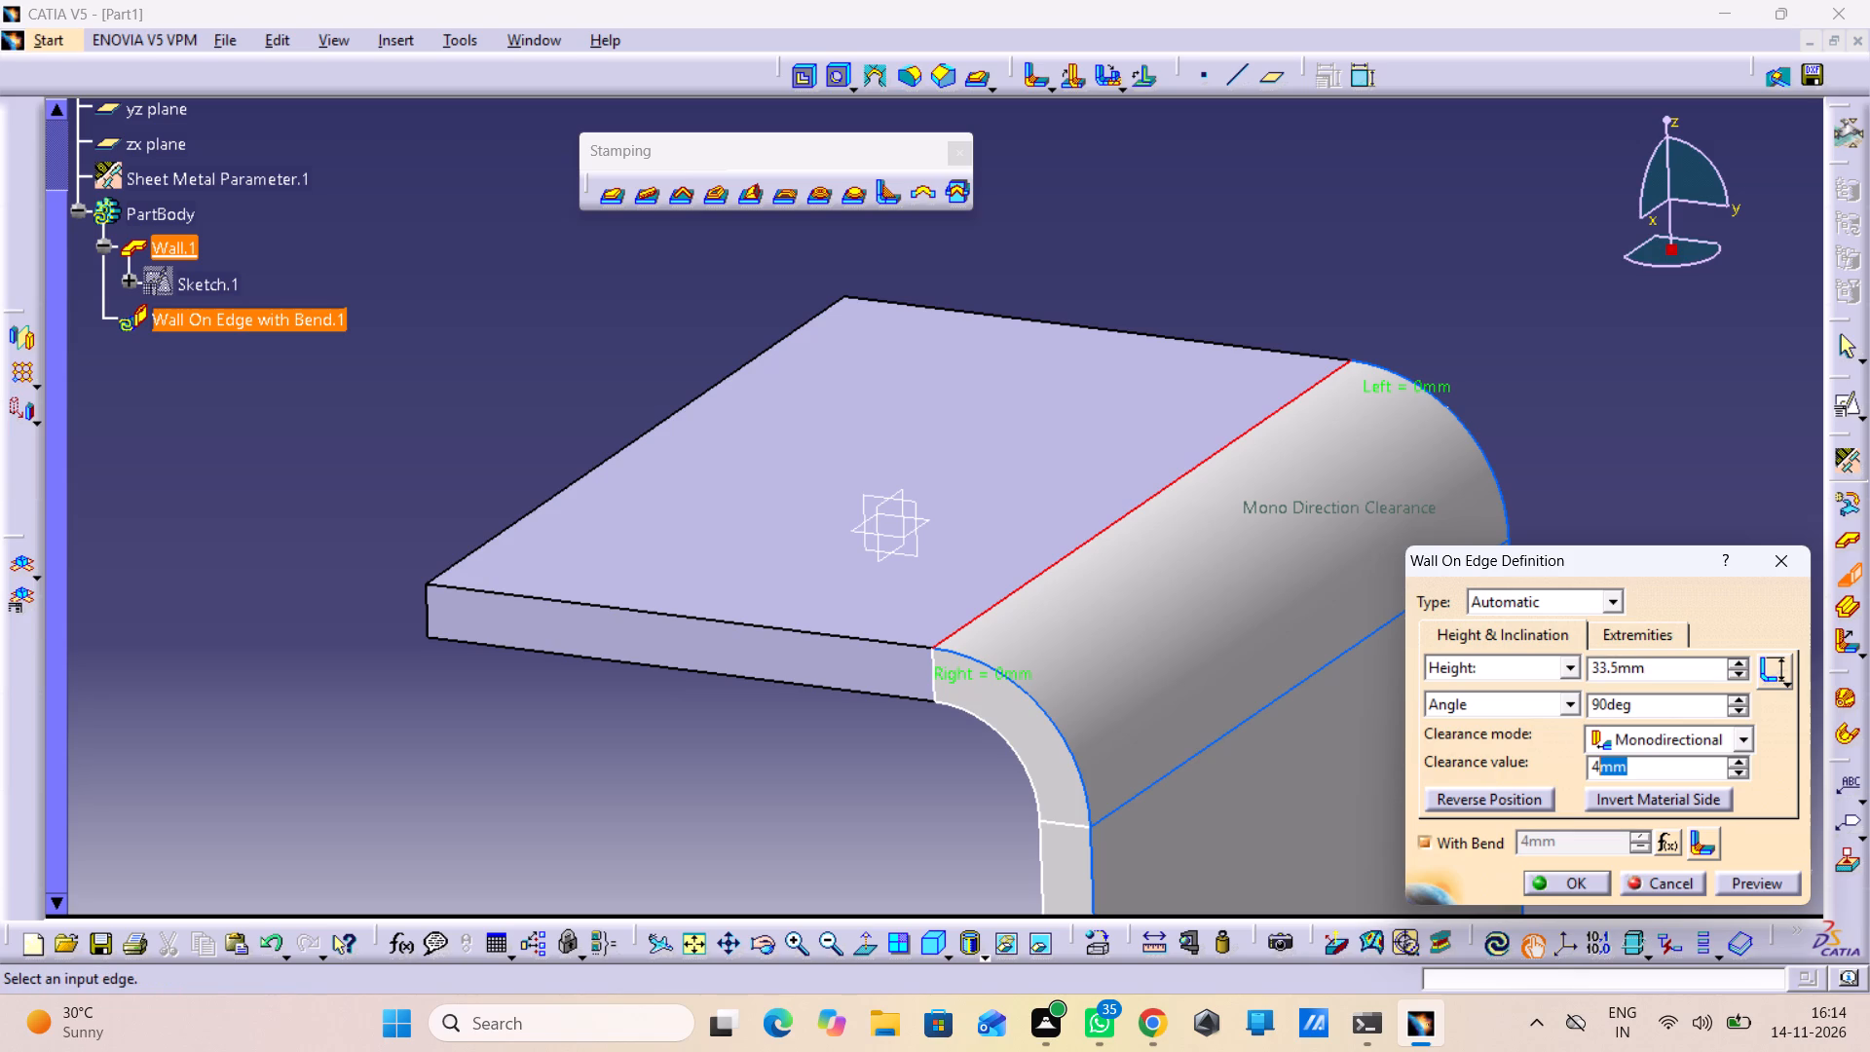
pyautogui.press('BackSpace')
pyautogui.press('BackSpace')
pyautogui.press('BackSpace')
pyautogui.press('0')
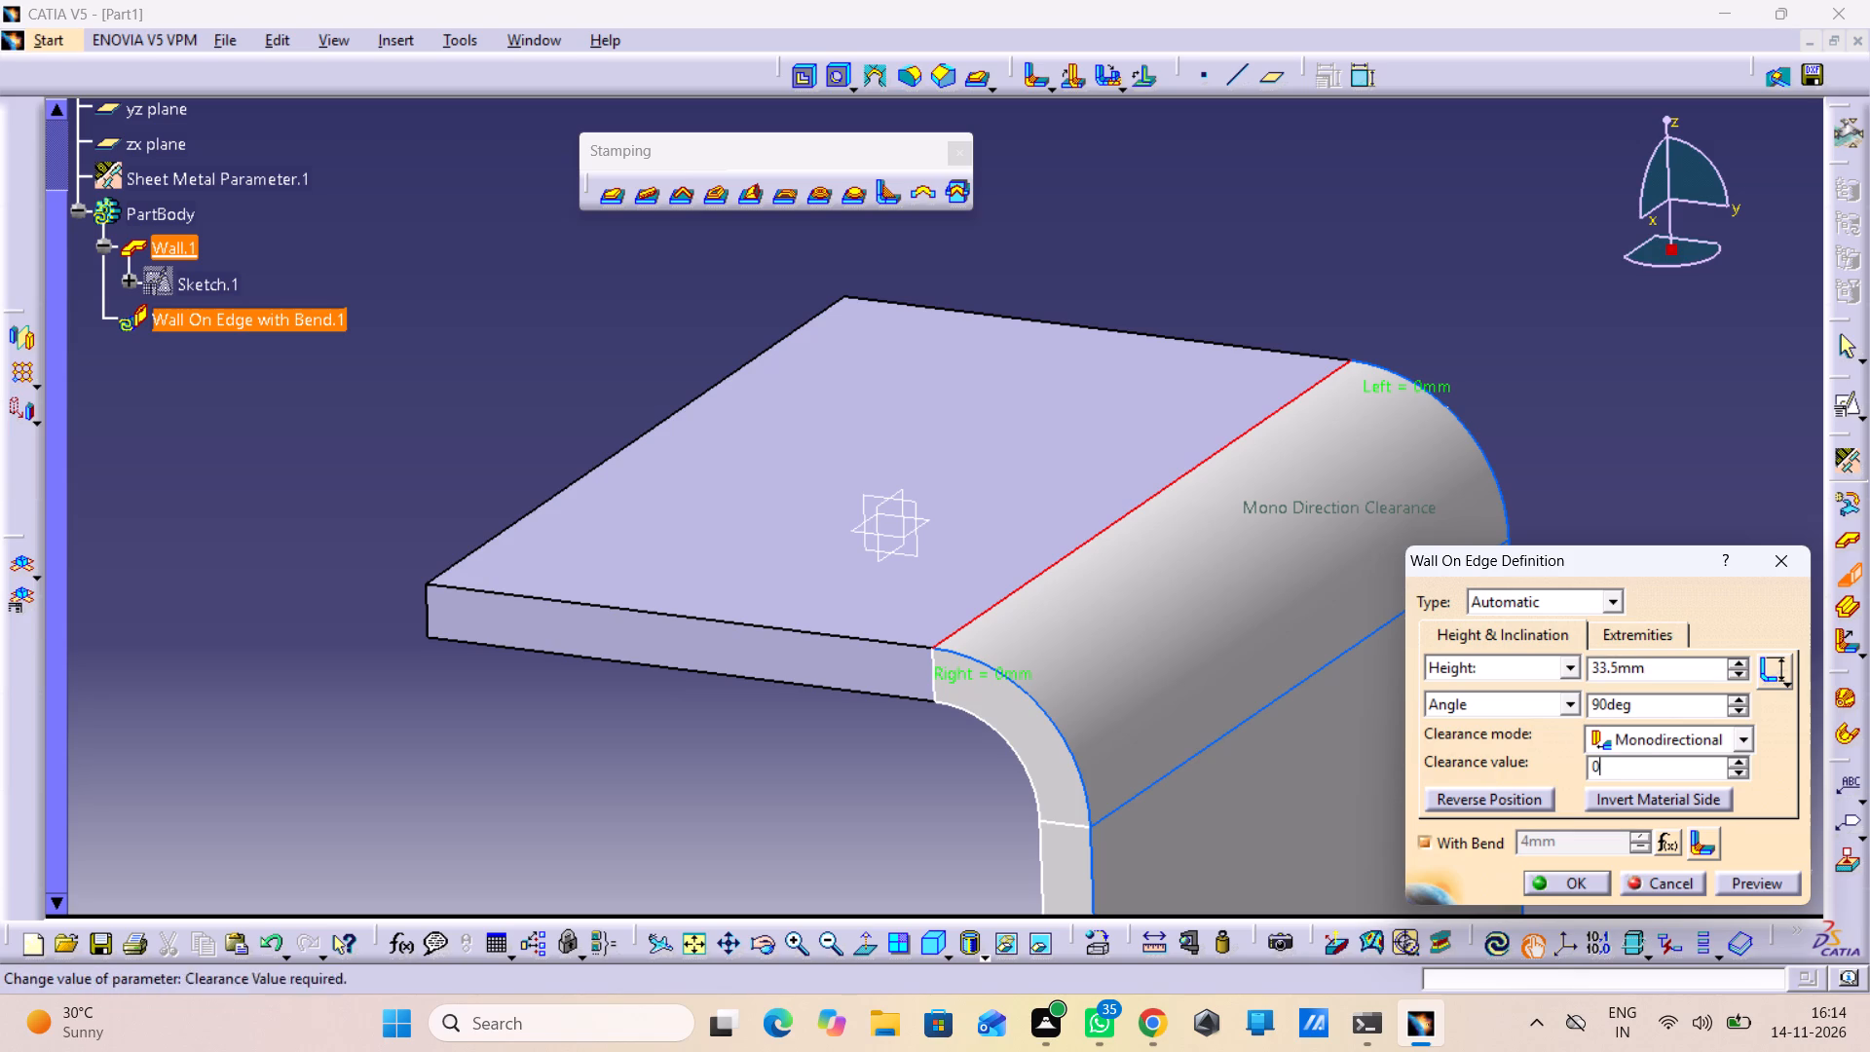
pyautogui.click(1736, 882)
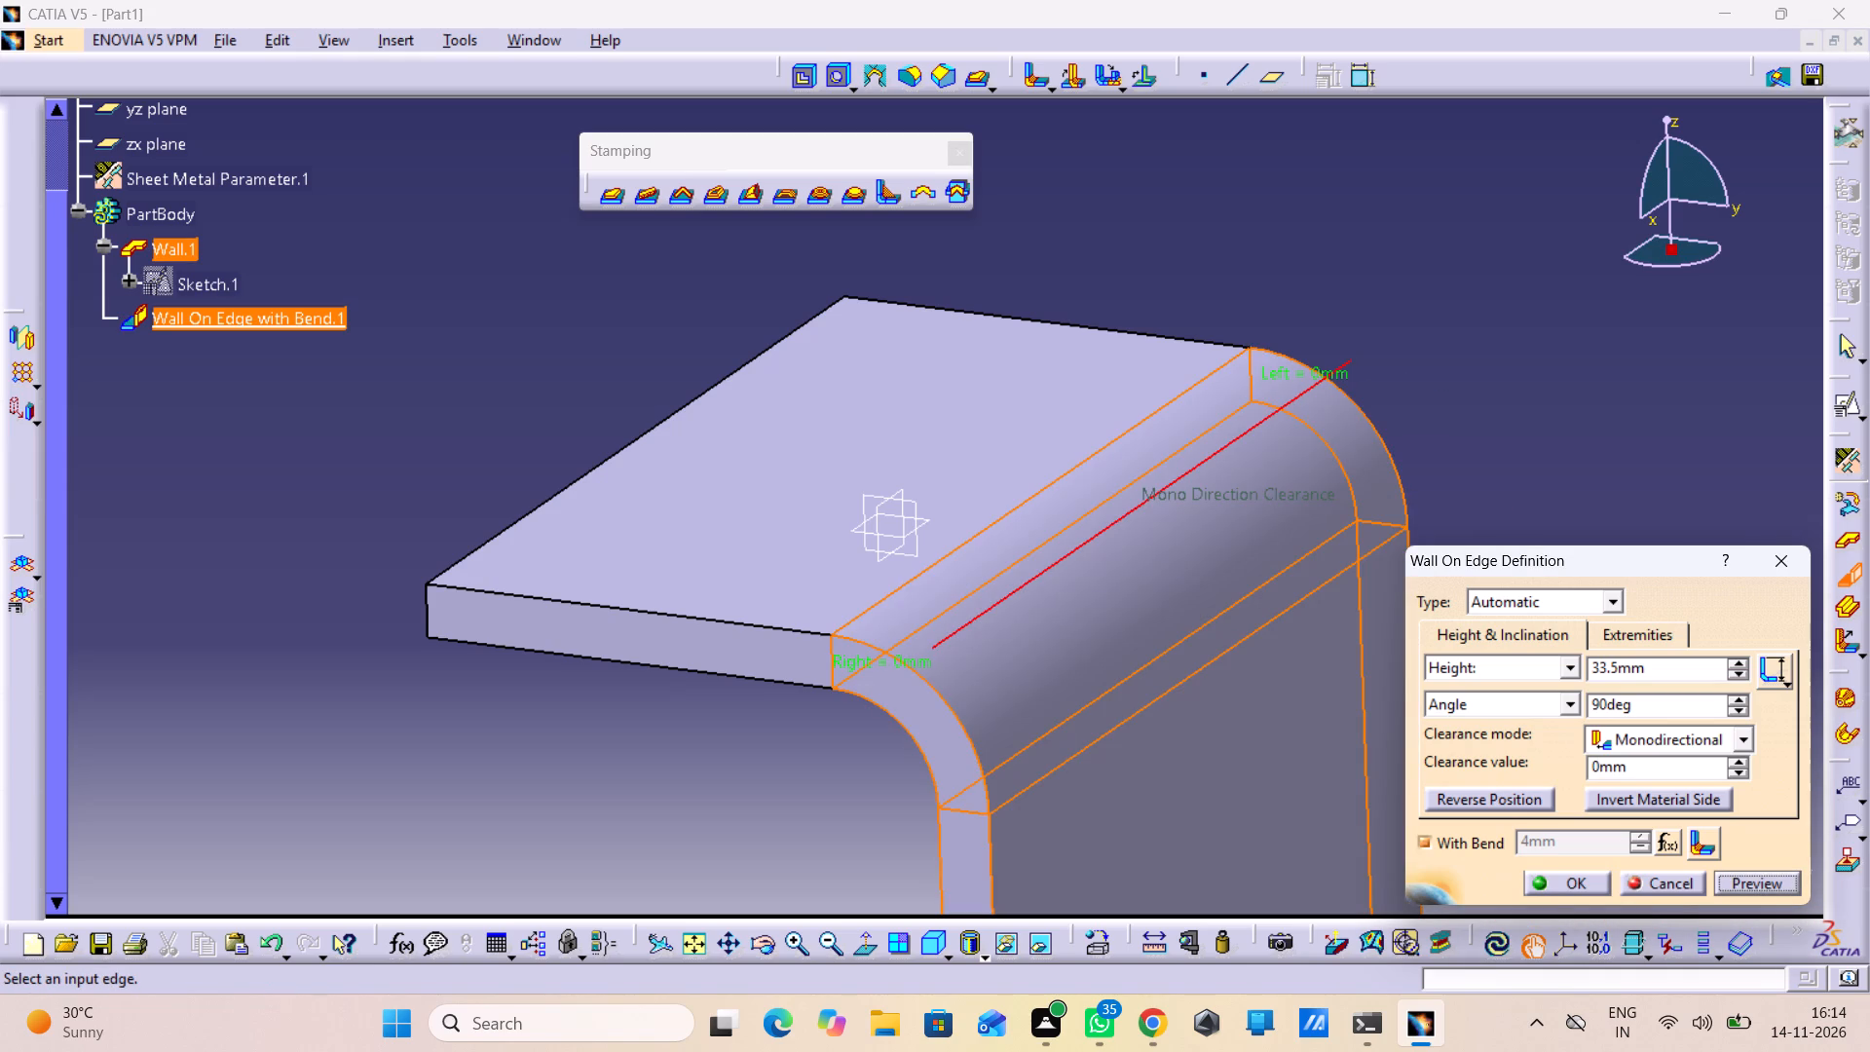
# Set the wall's clearance mode to Bidirectional, accept the formula linking it to the bend value, and preview the wall.
pyautogui.click(1744, 735)
pyautogui.click(1700, 813)
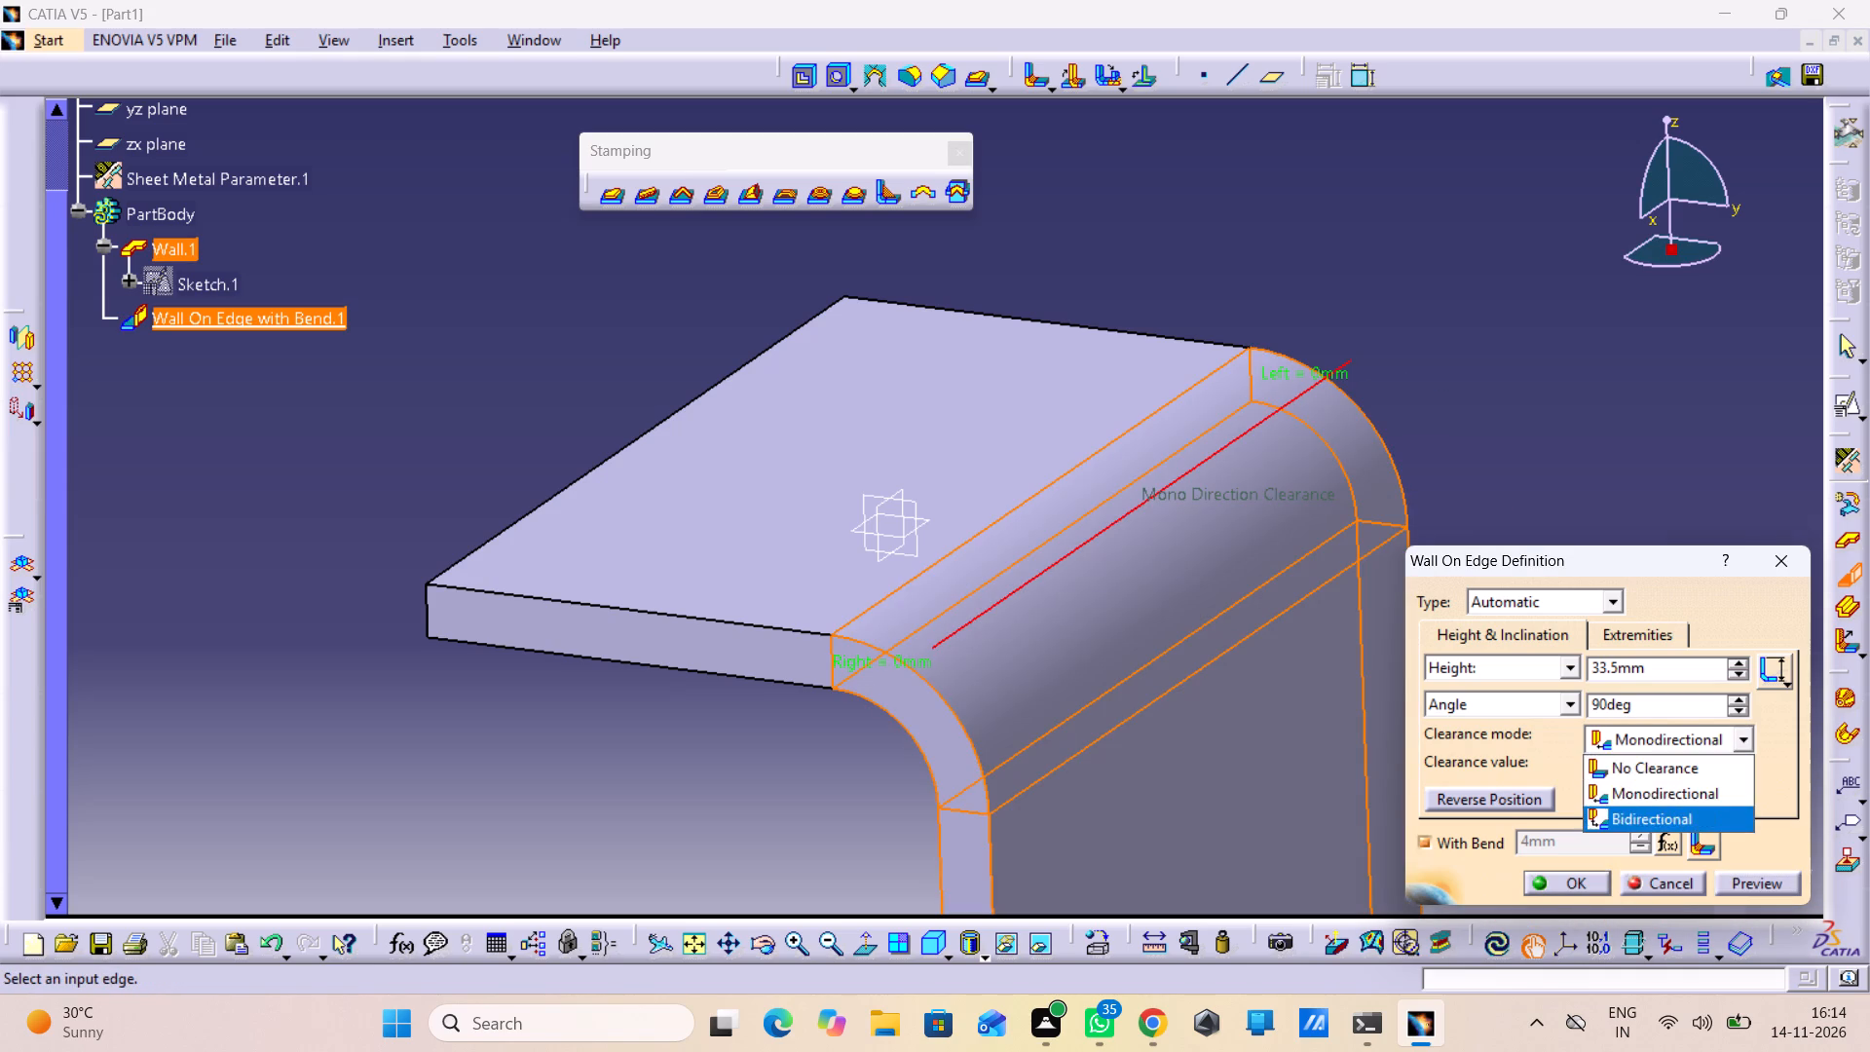
pyautogui.click(1017, 579)
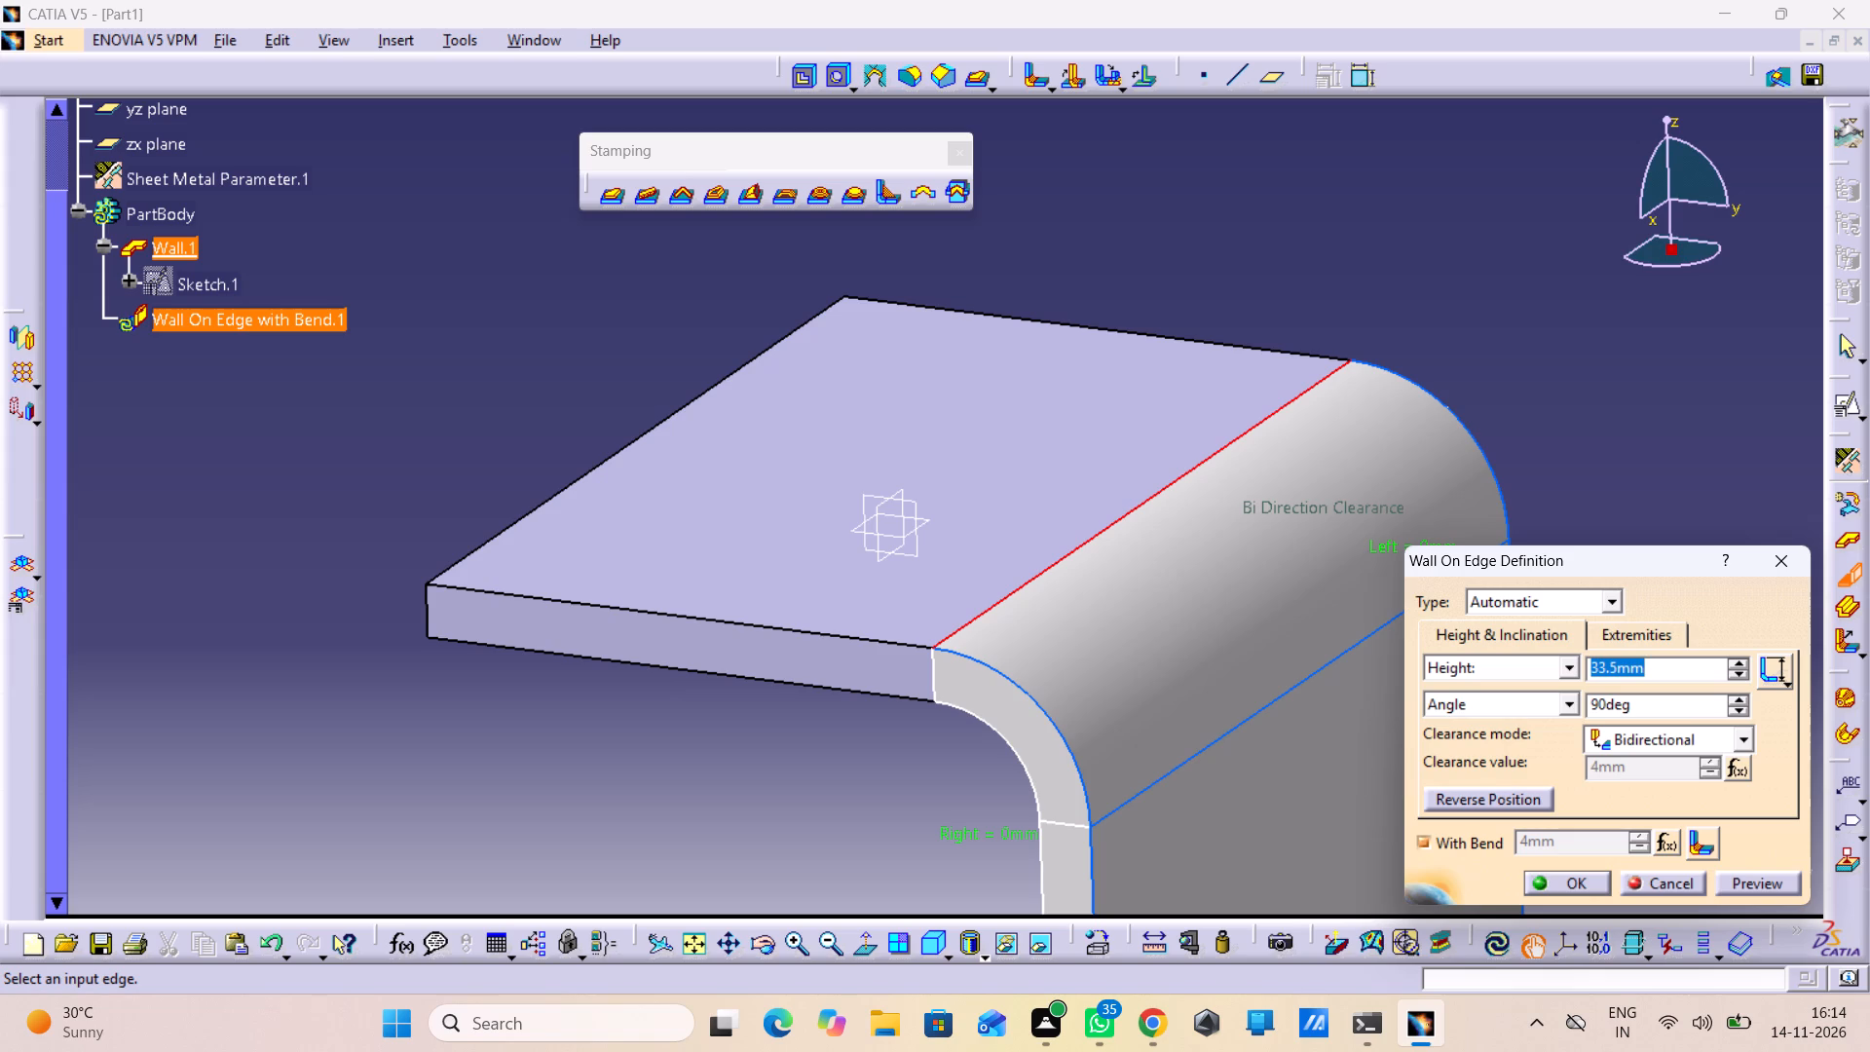
pyautogui.click(1734, 887)
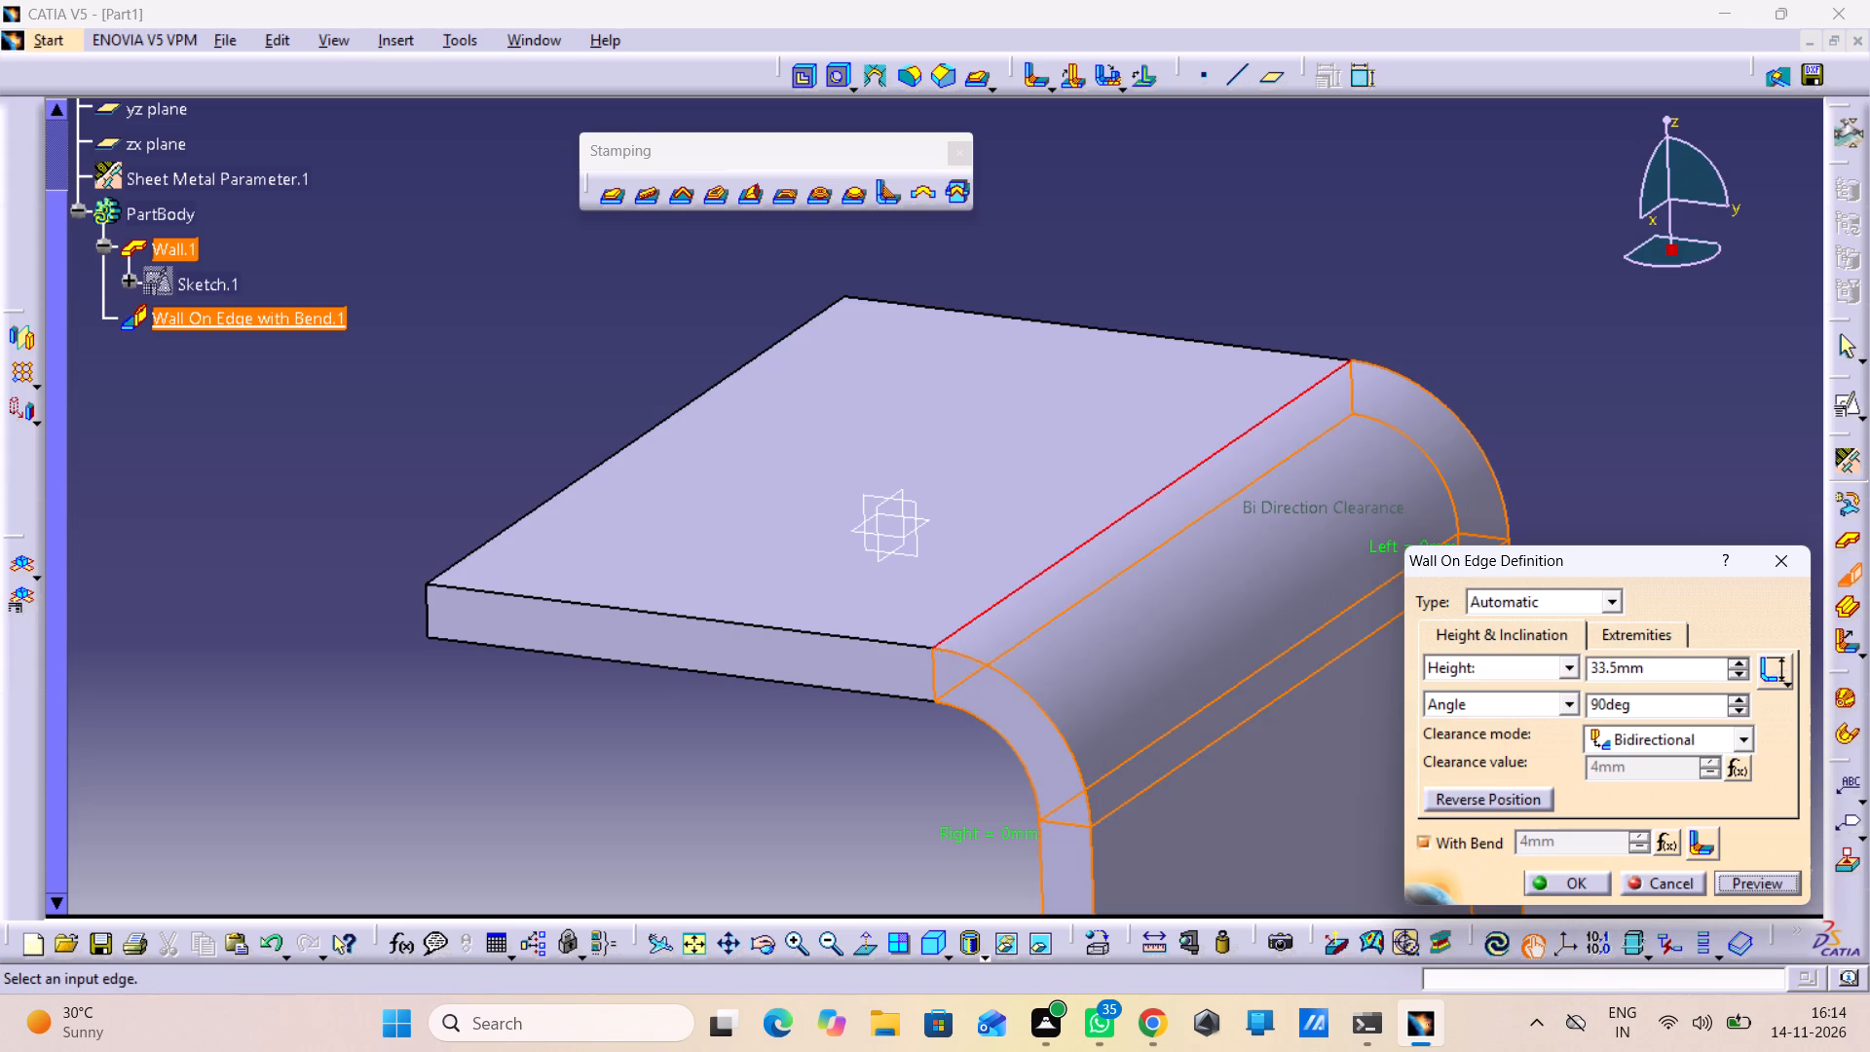
# Open the formula driving the clearance value and examine the parameters, units and operators available in its dictionary.
pyautogui.doubleClick(1591, 764)
pyautogui.click(1700, 777)
pyautogui.doubleClick(1715, 770)
pyautogui.click(1743, 766)
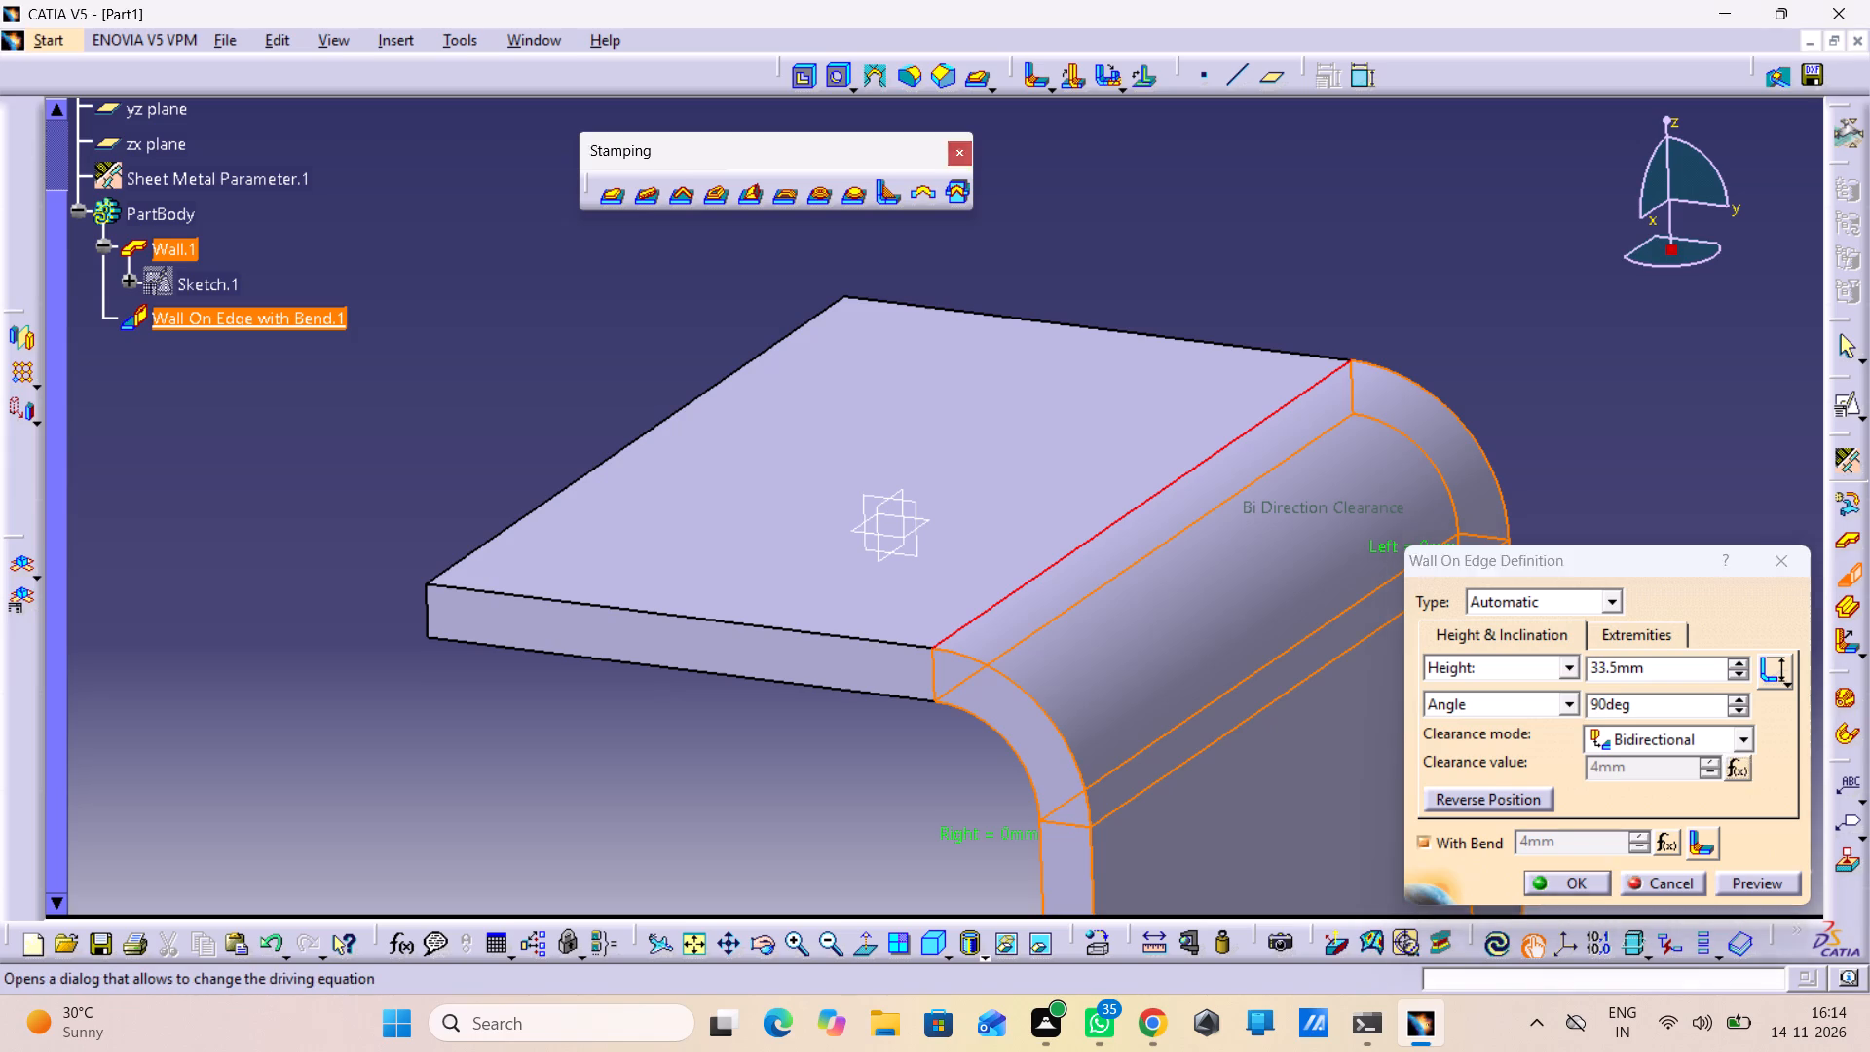
pyautogui.scroll(-2, 1615, 740)
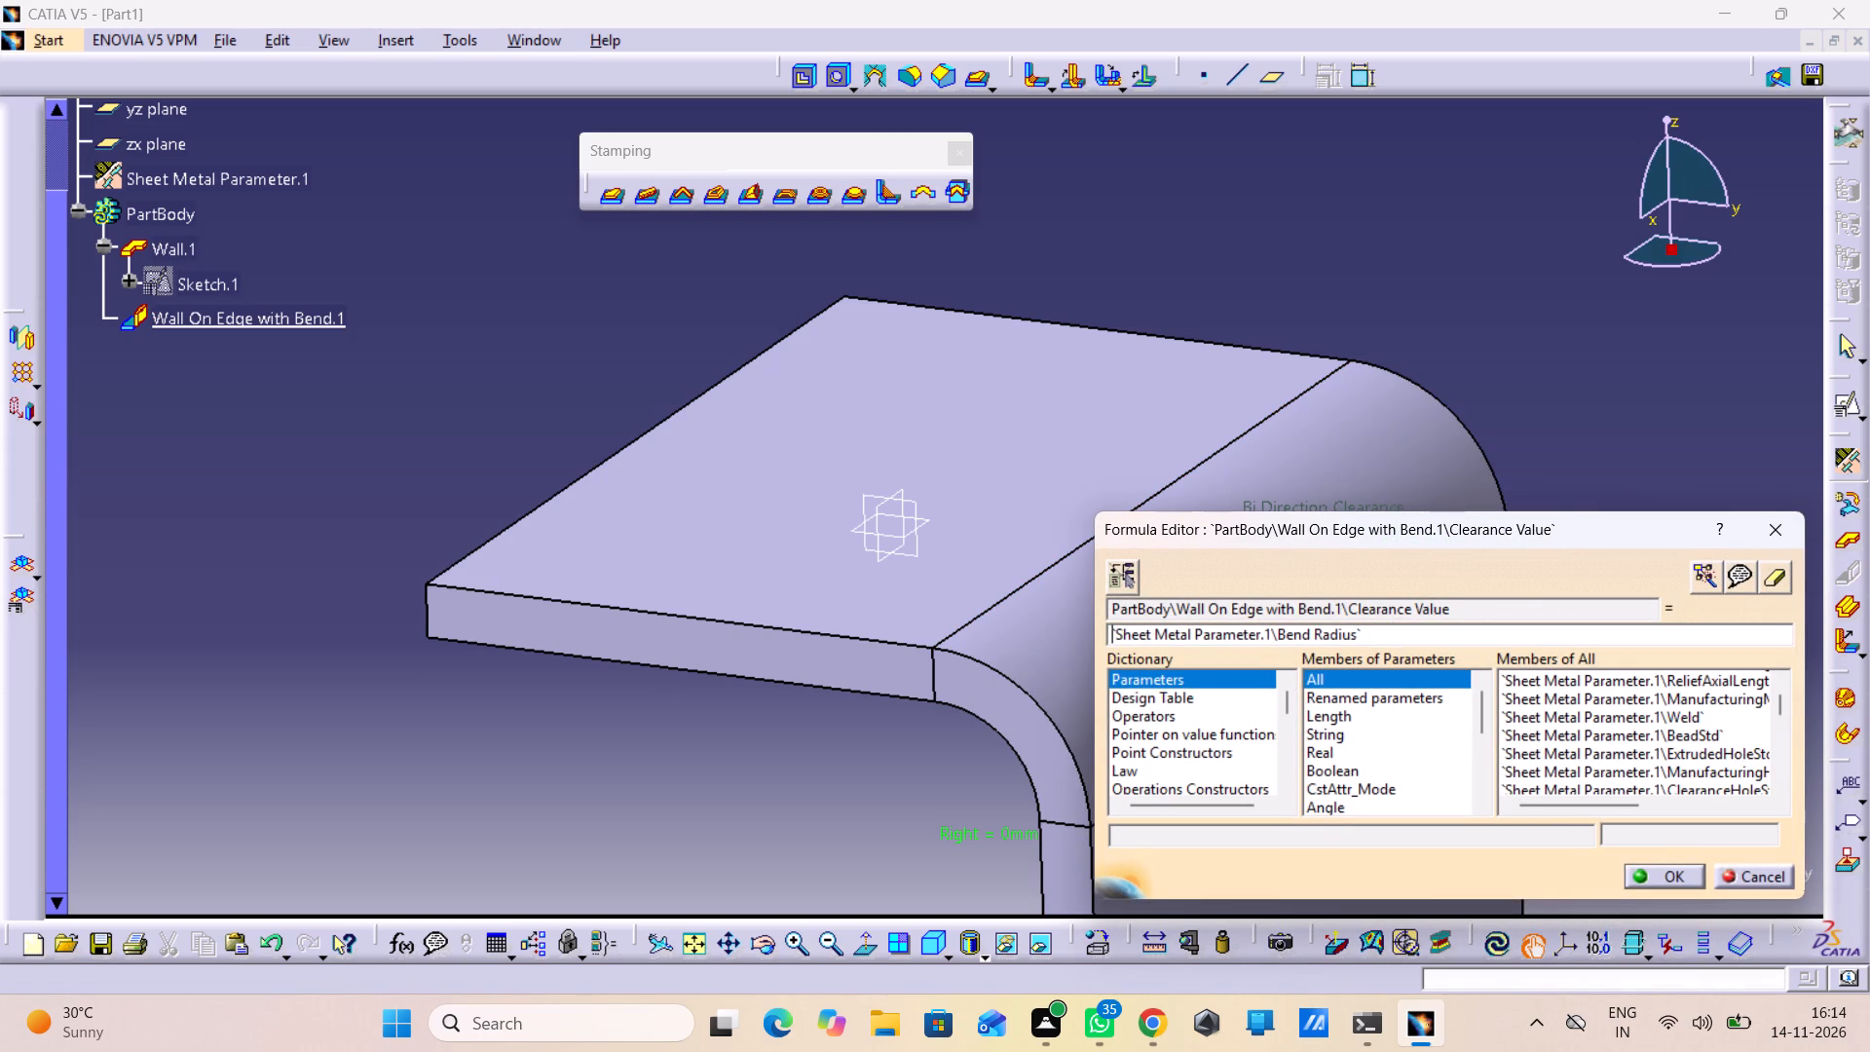
pyautogui.scroll(3, 1532, 615)
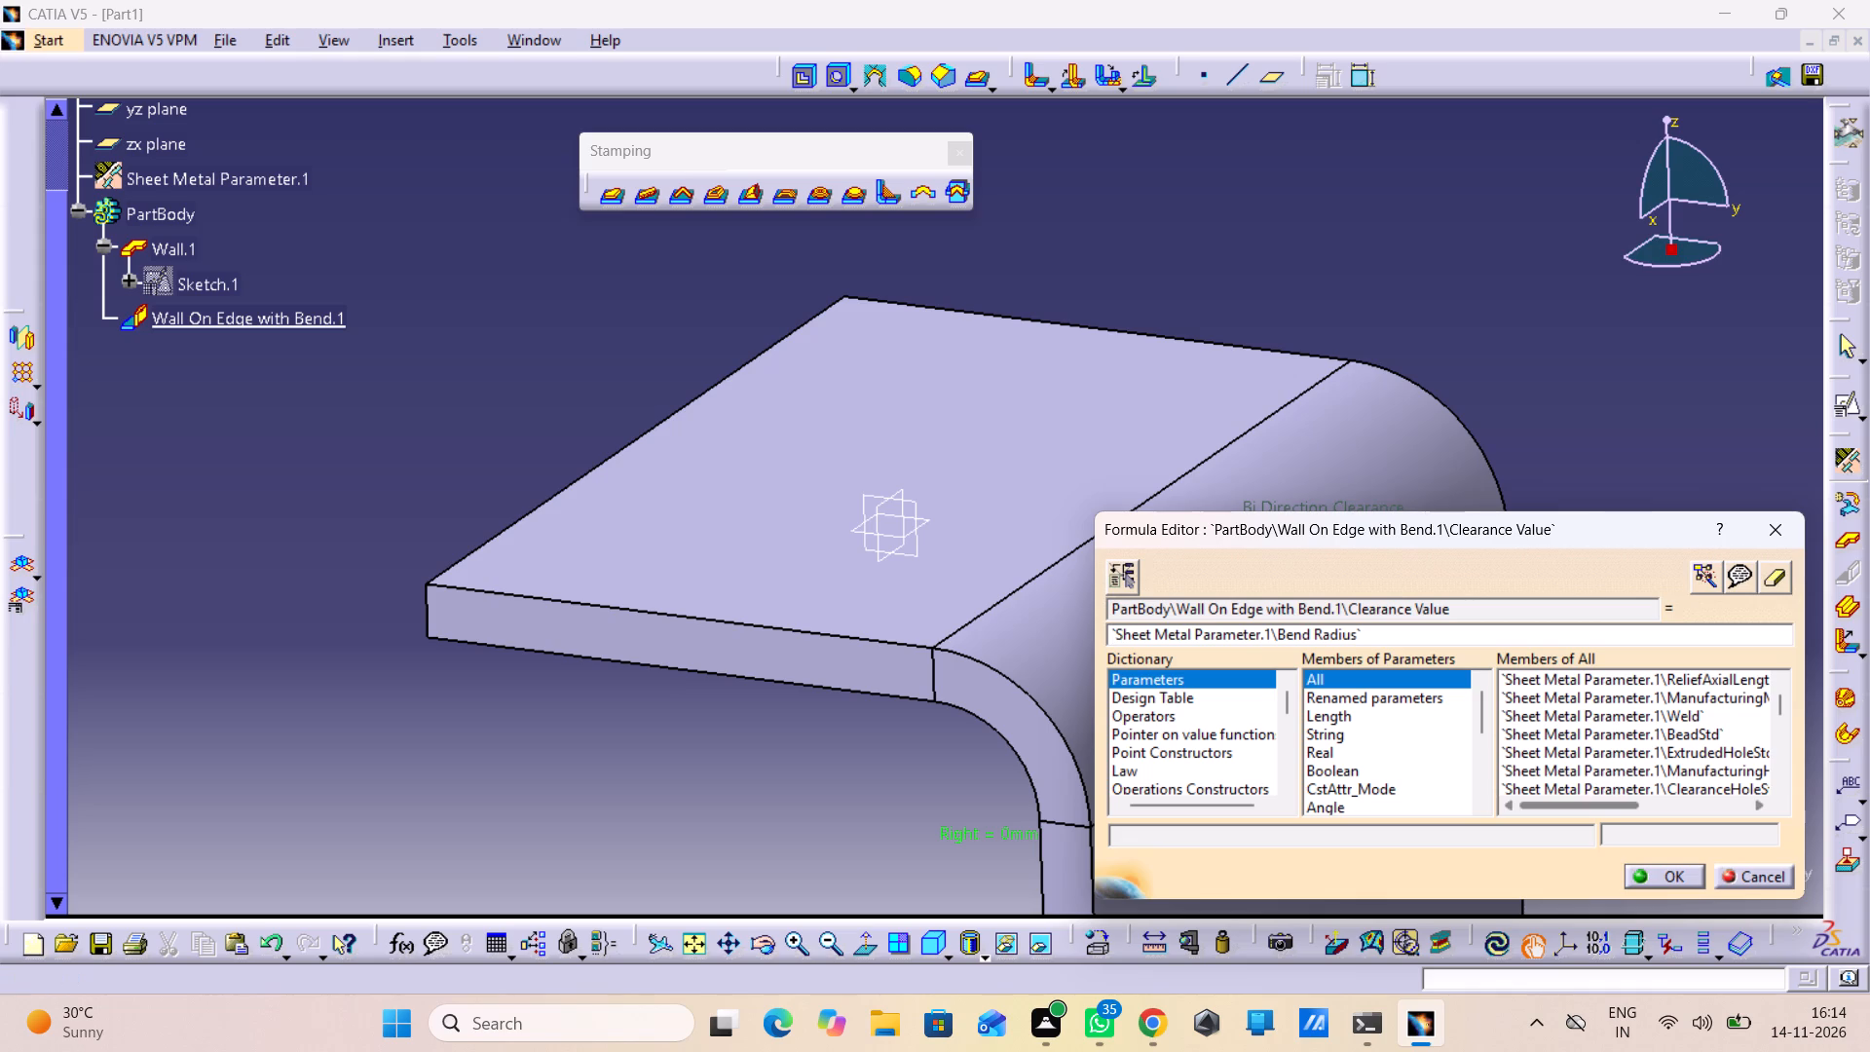
pyautogui.scroll(-1, 1474, 715)
pyautogui.scroll(1, 1437, 721)
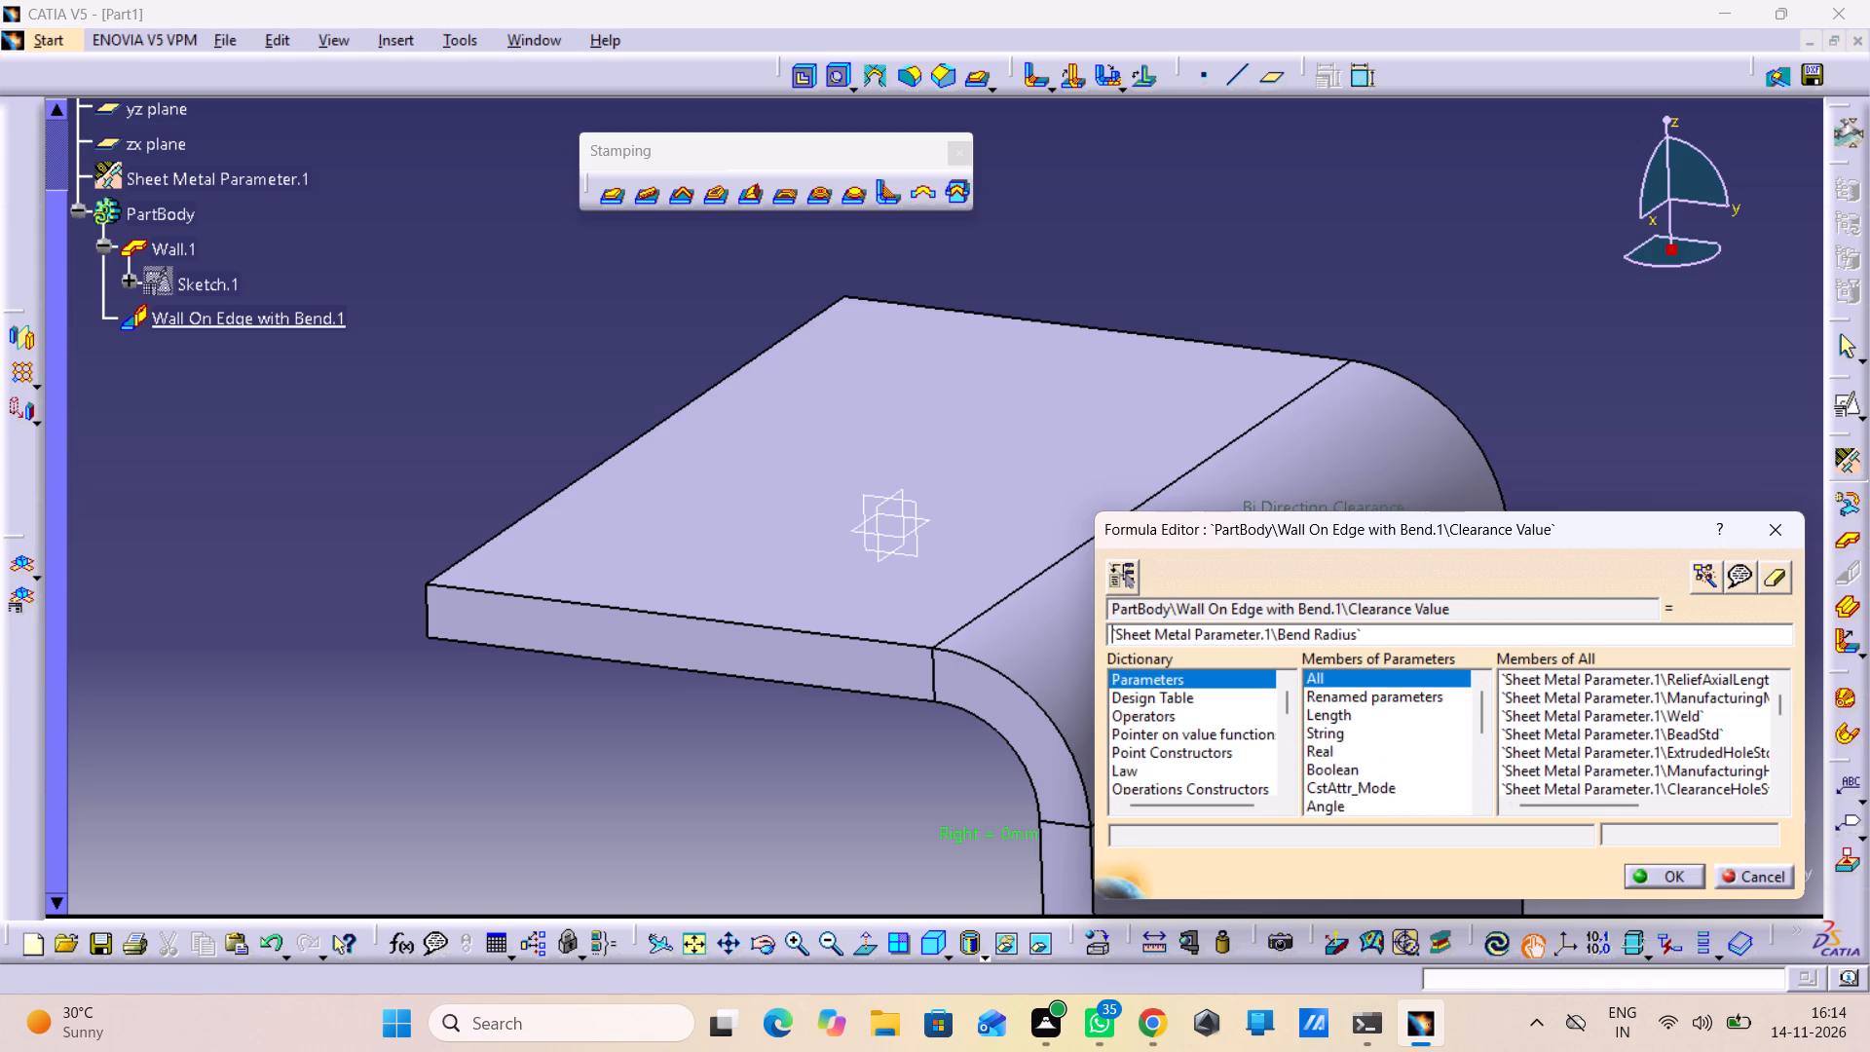
pyautogui.scroll(1, 1437, 721)
pyautogui.click(1399, 722)
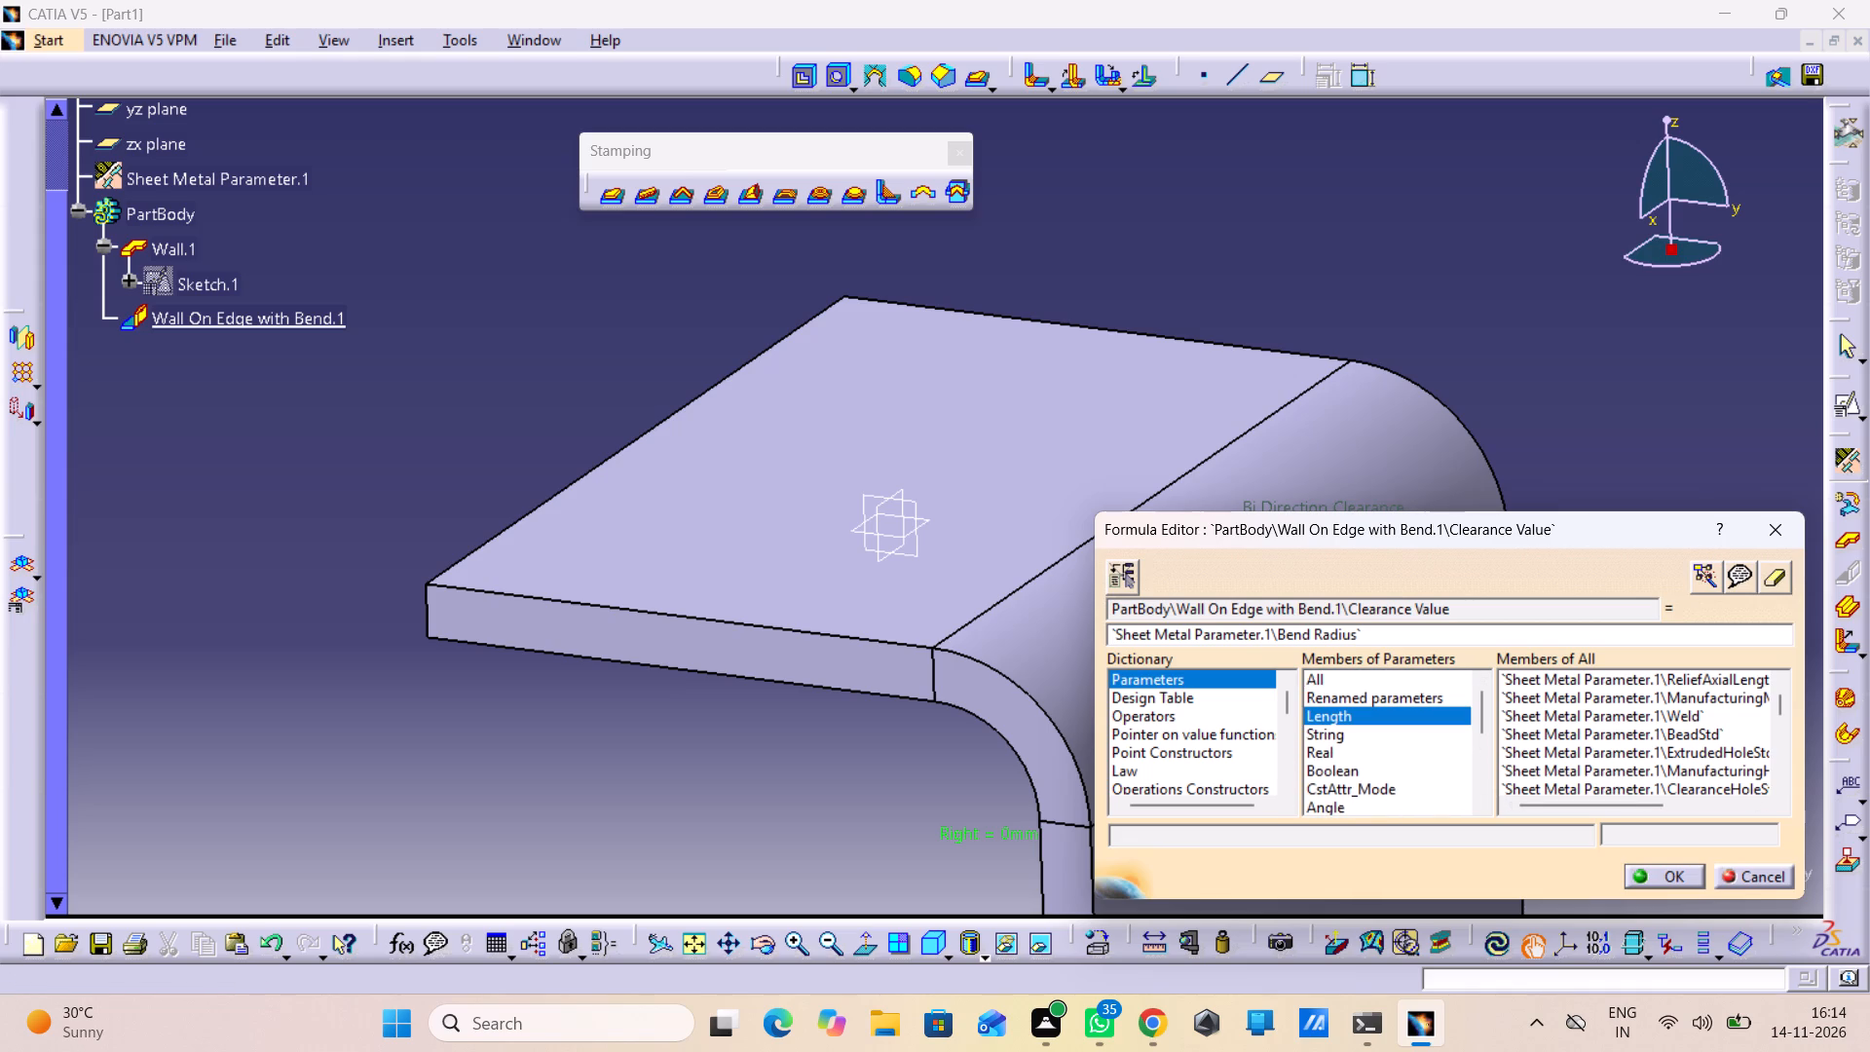
pyautogui.scroll(-2, 1159, 690)
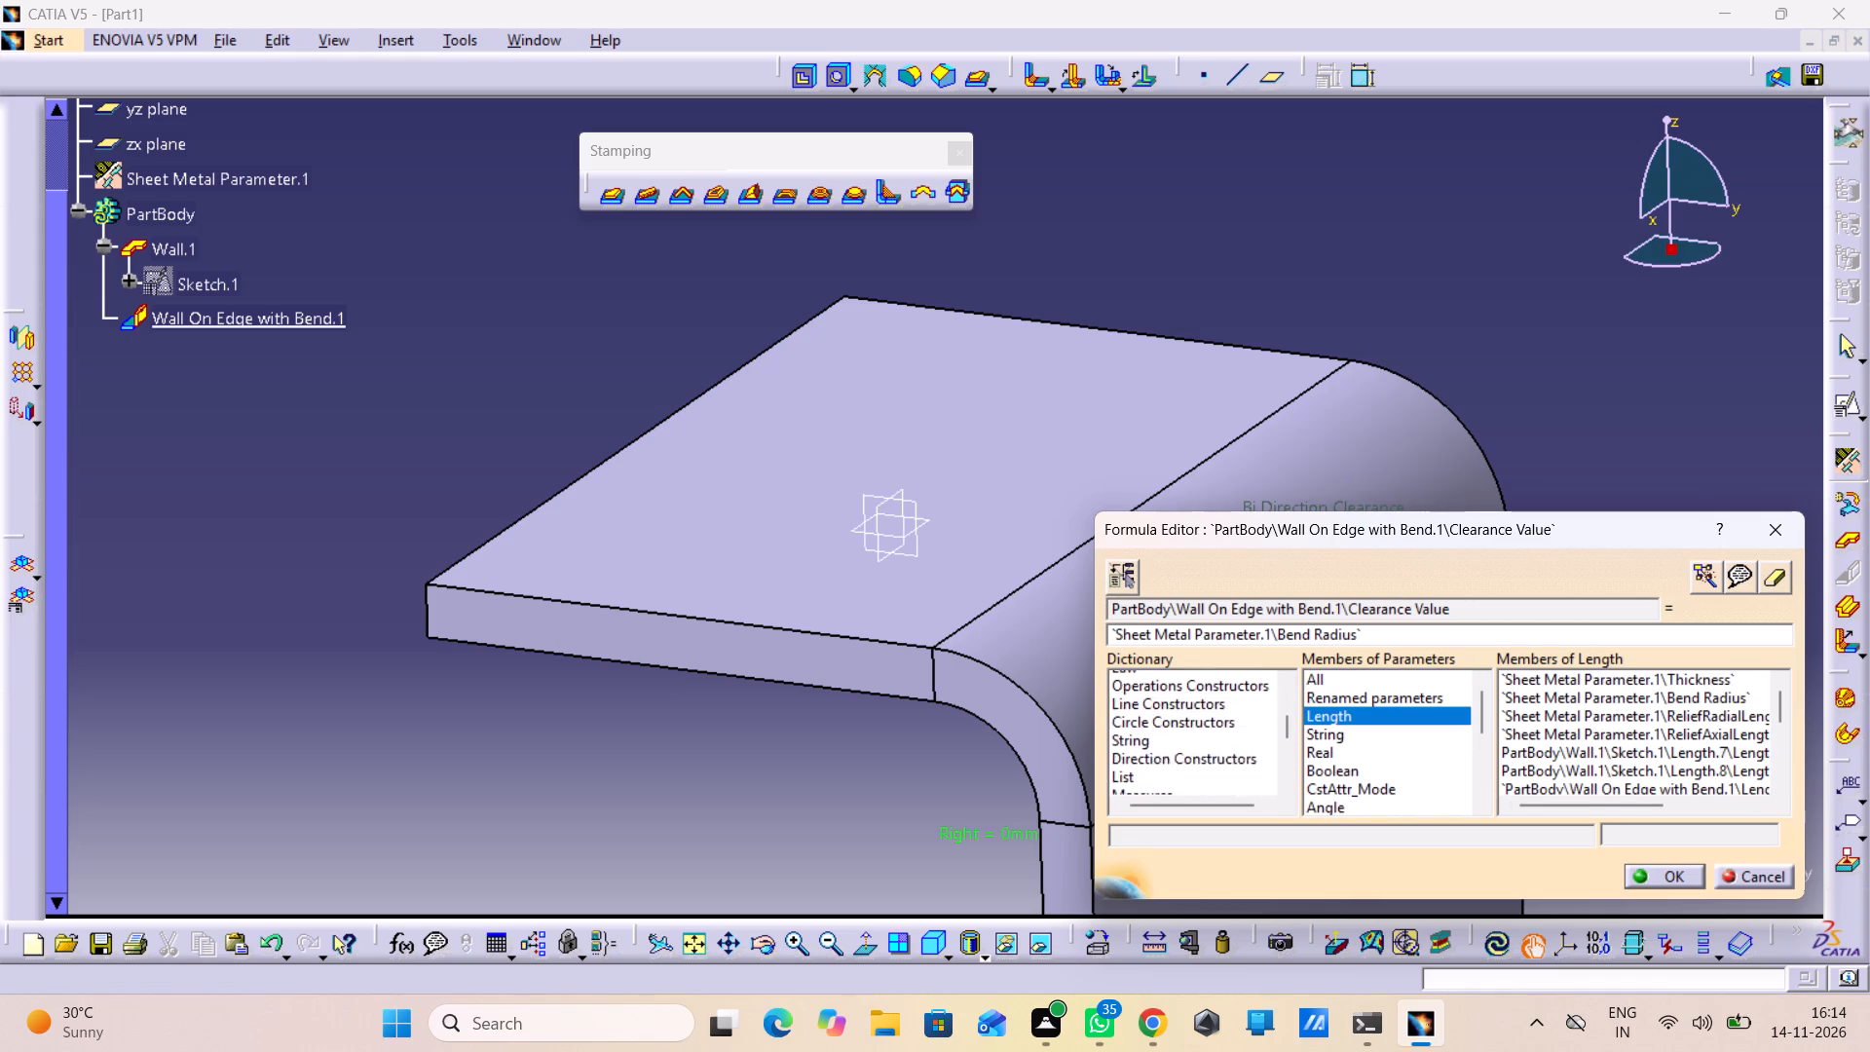
pyautogui.scroll(-6, 1160, 690)
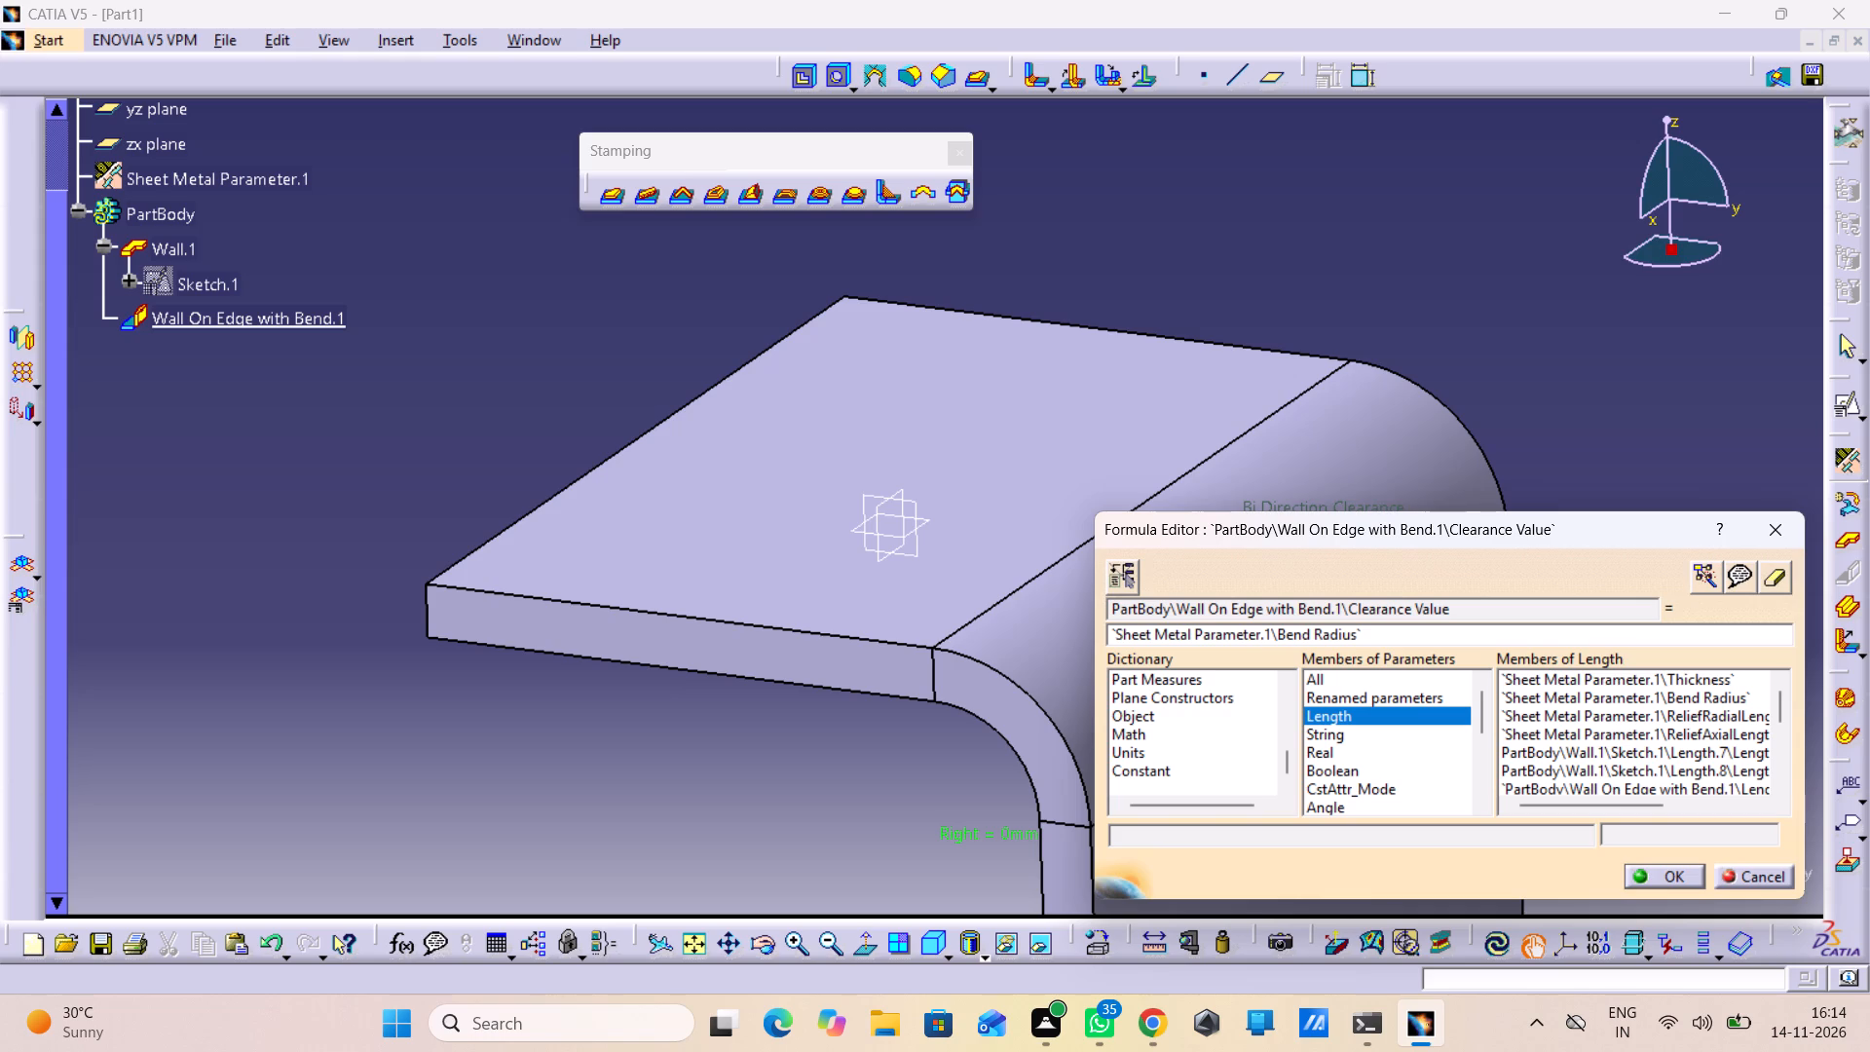
pyautogui.click(1196, 756)
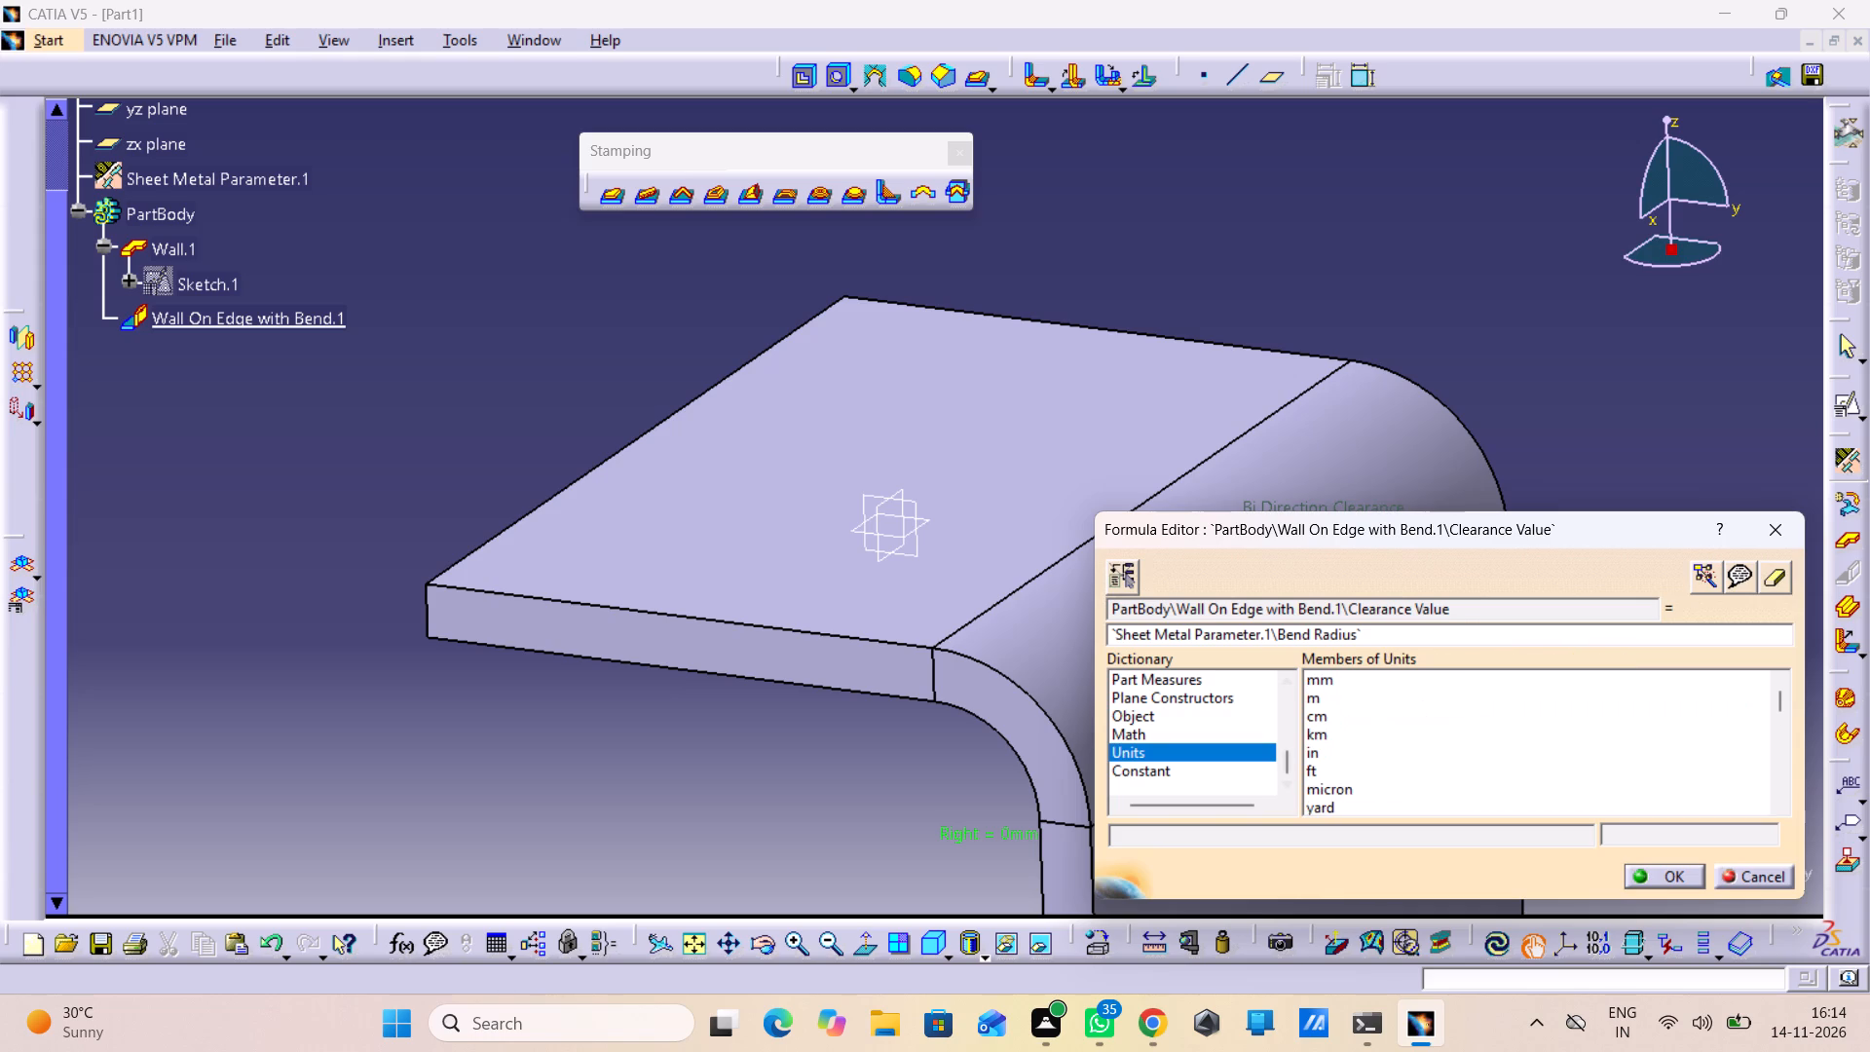
pyautogui.scroll(1, 1324, 737)
pyautogui.scroll(-1, 1324, 737)
pyautogui.scroll(1, 1156, 732)
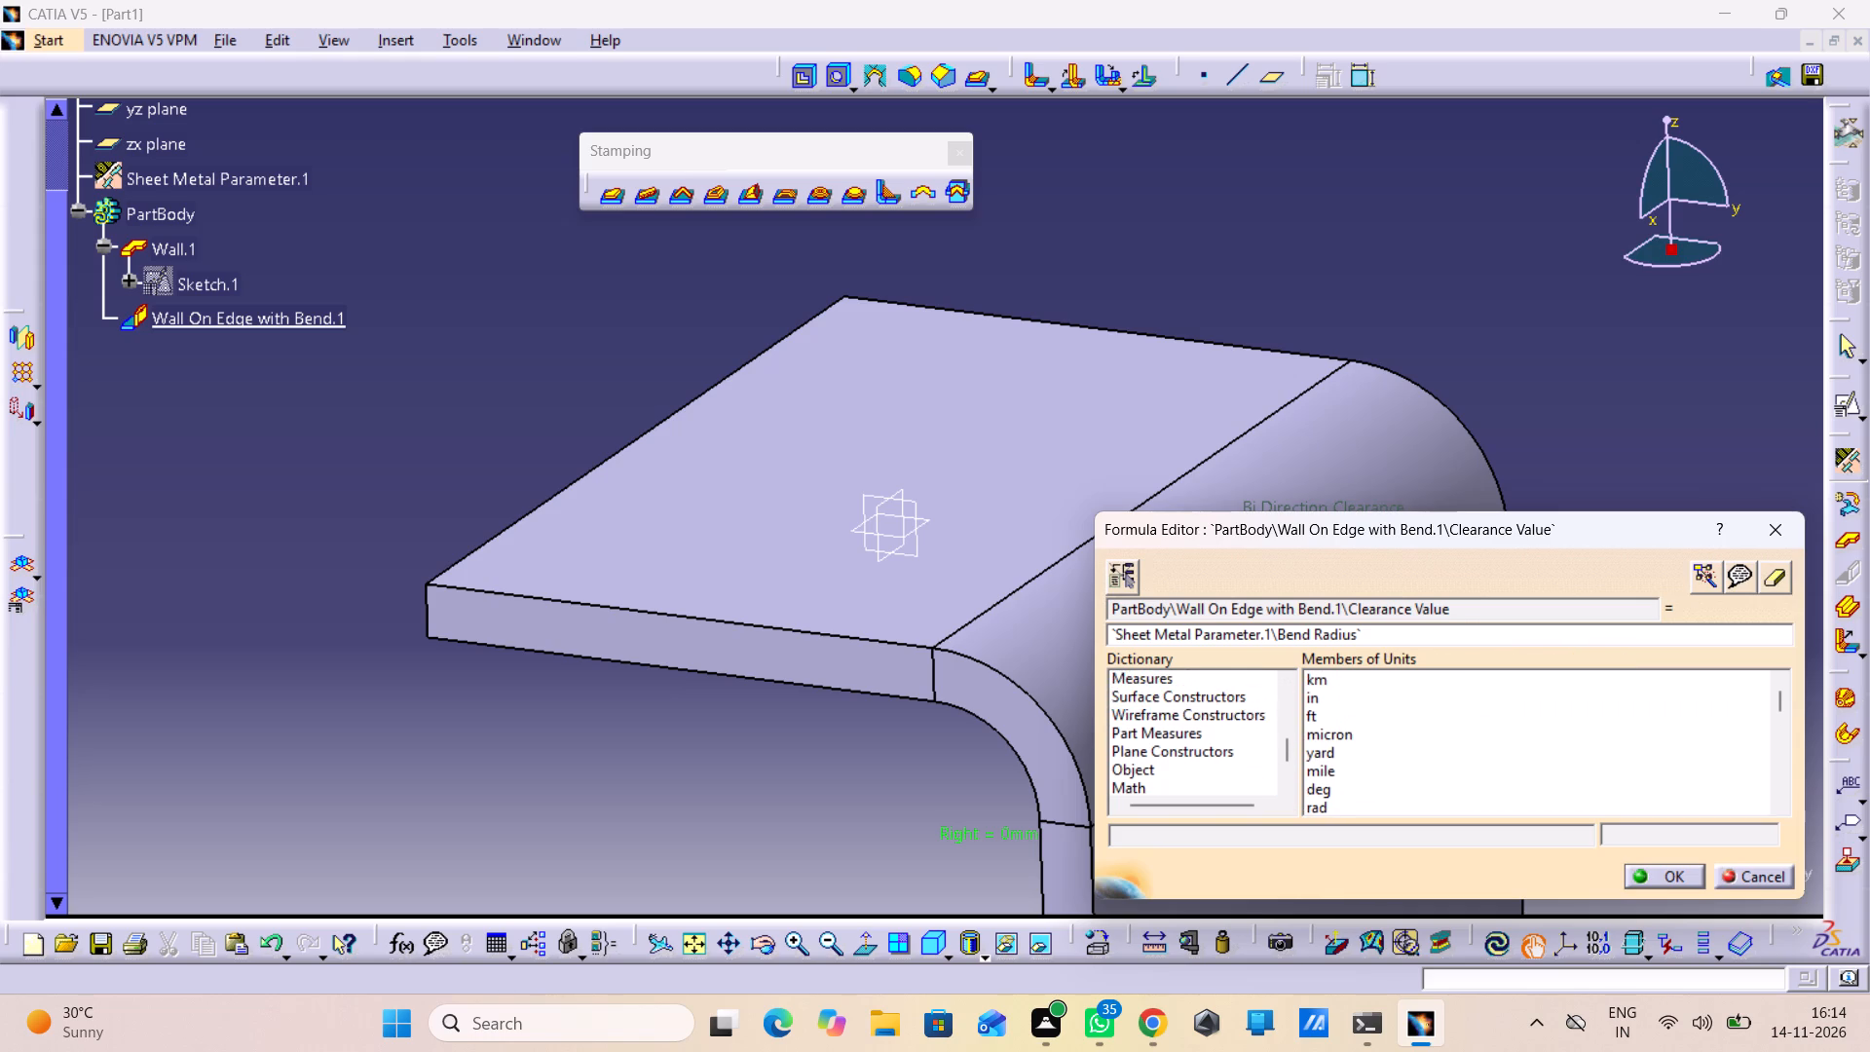
pyautogui.scroll(2, 1157, 731)
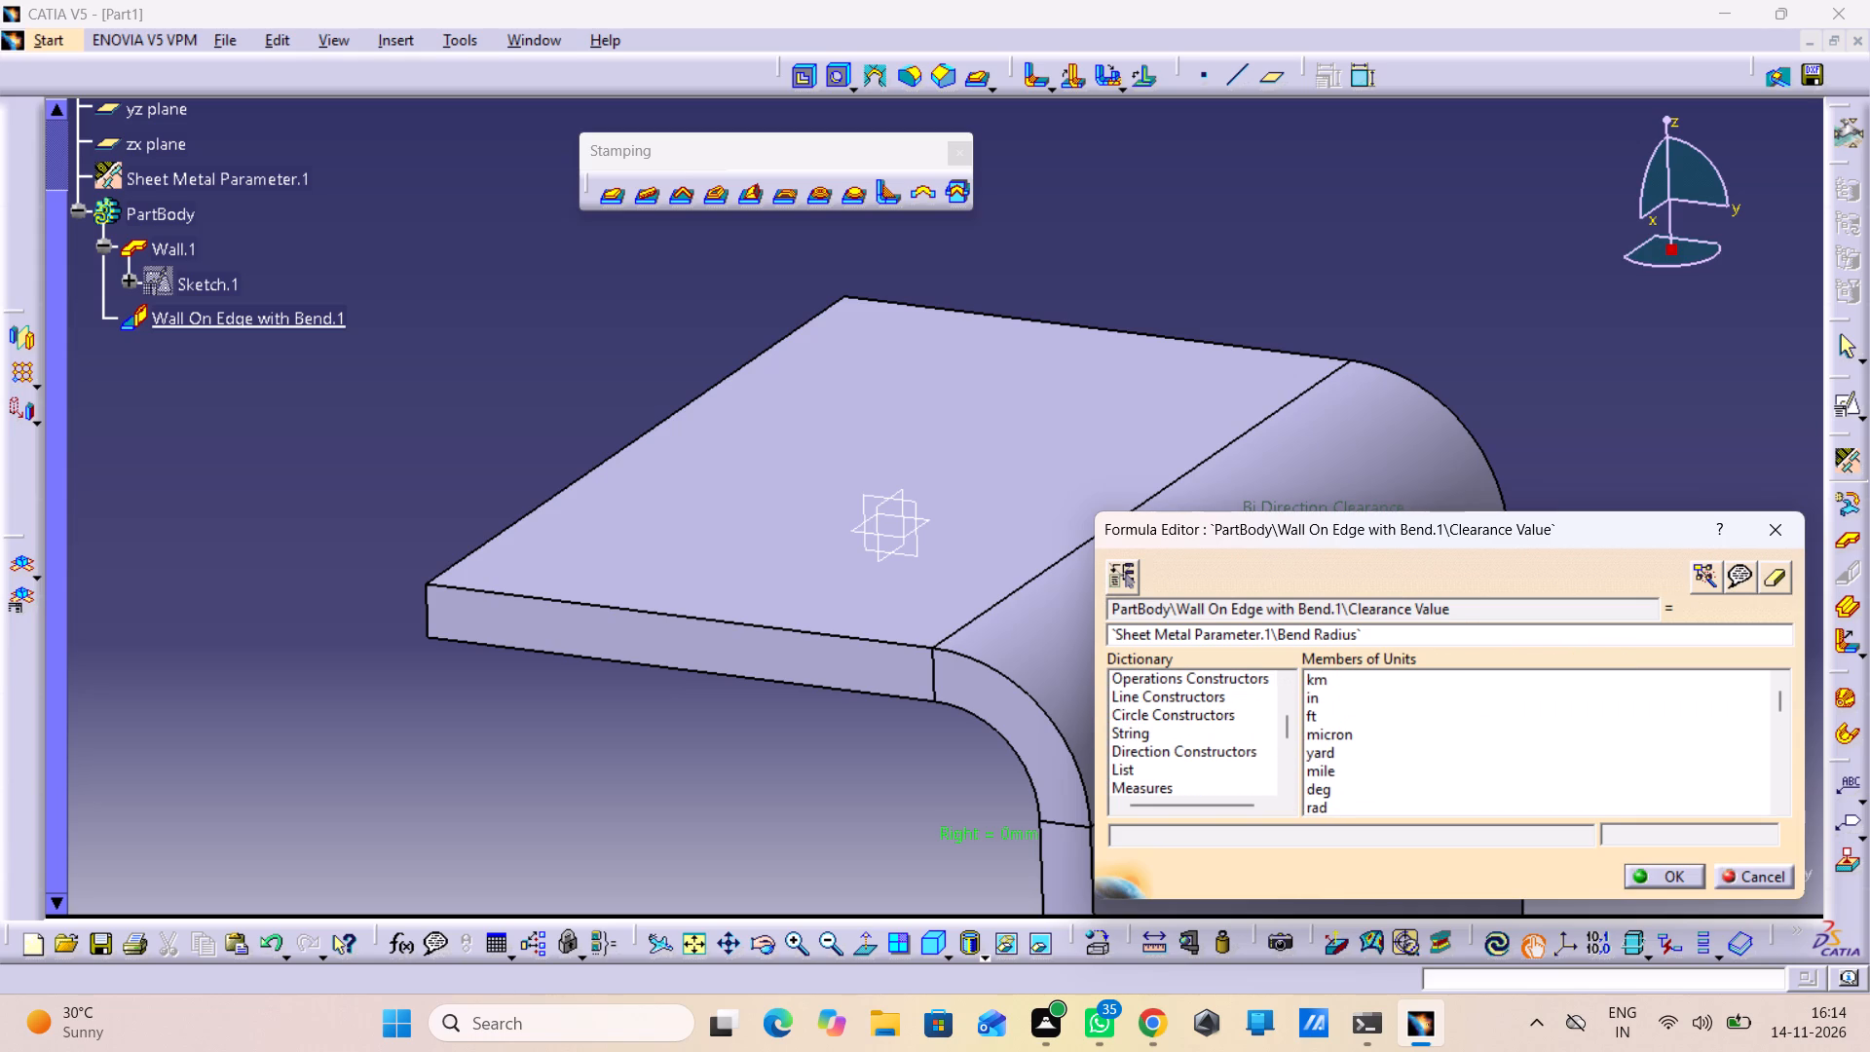
pyautogui.scroll(2, 1178, 734)
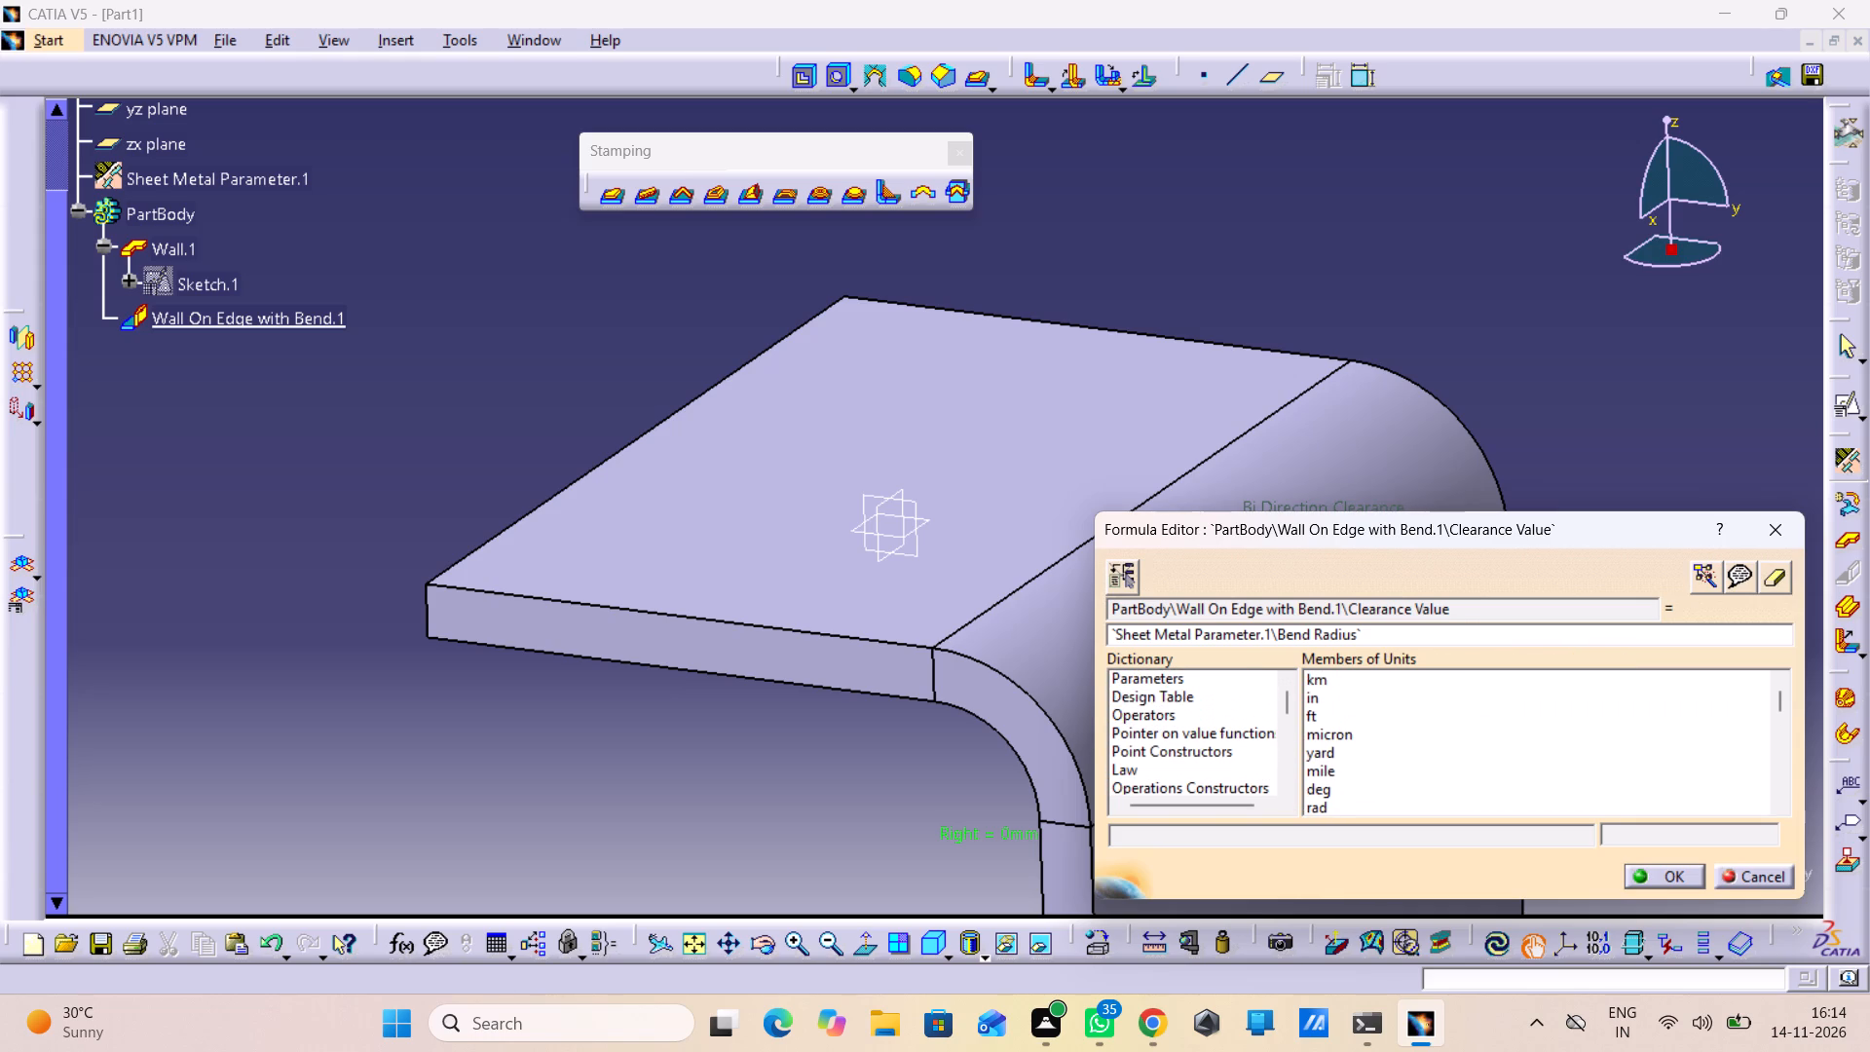
pyautogui.scroll(2, 1178, 718)
pyautogui.click(1184, 706)
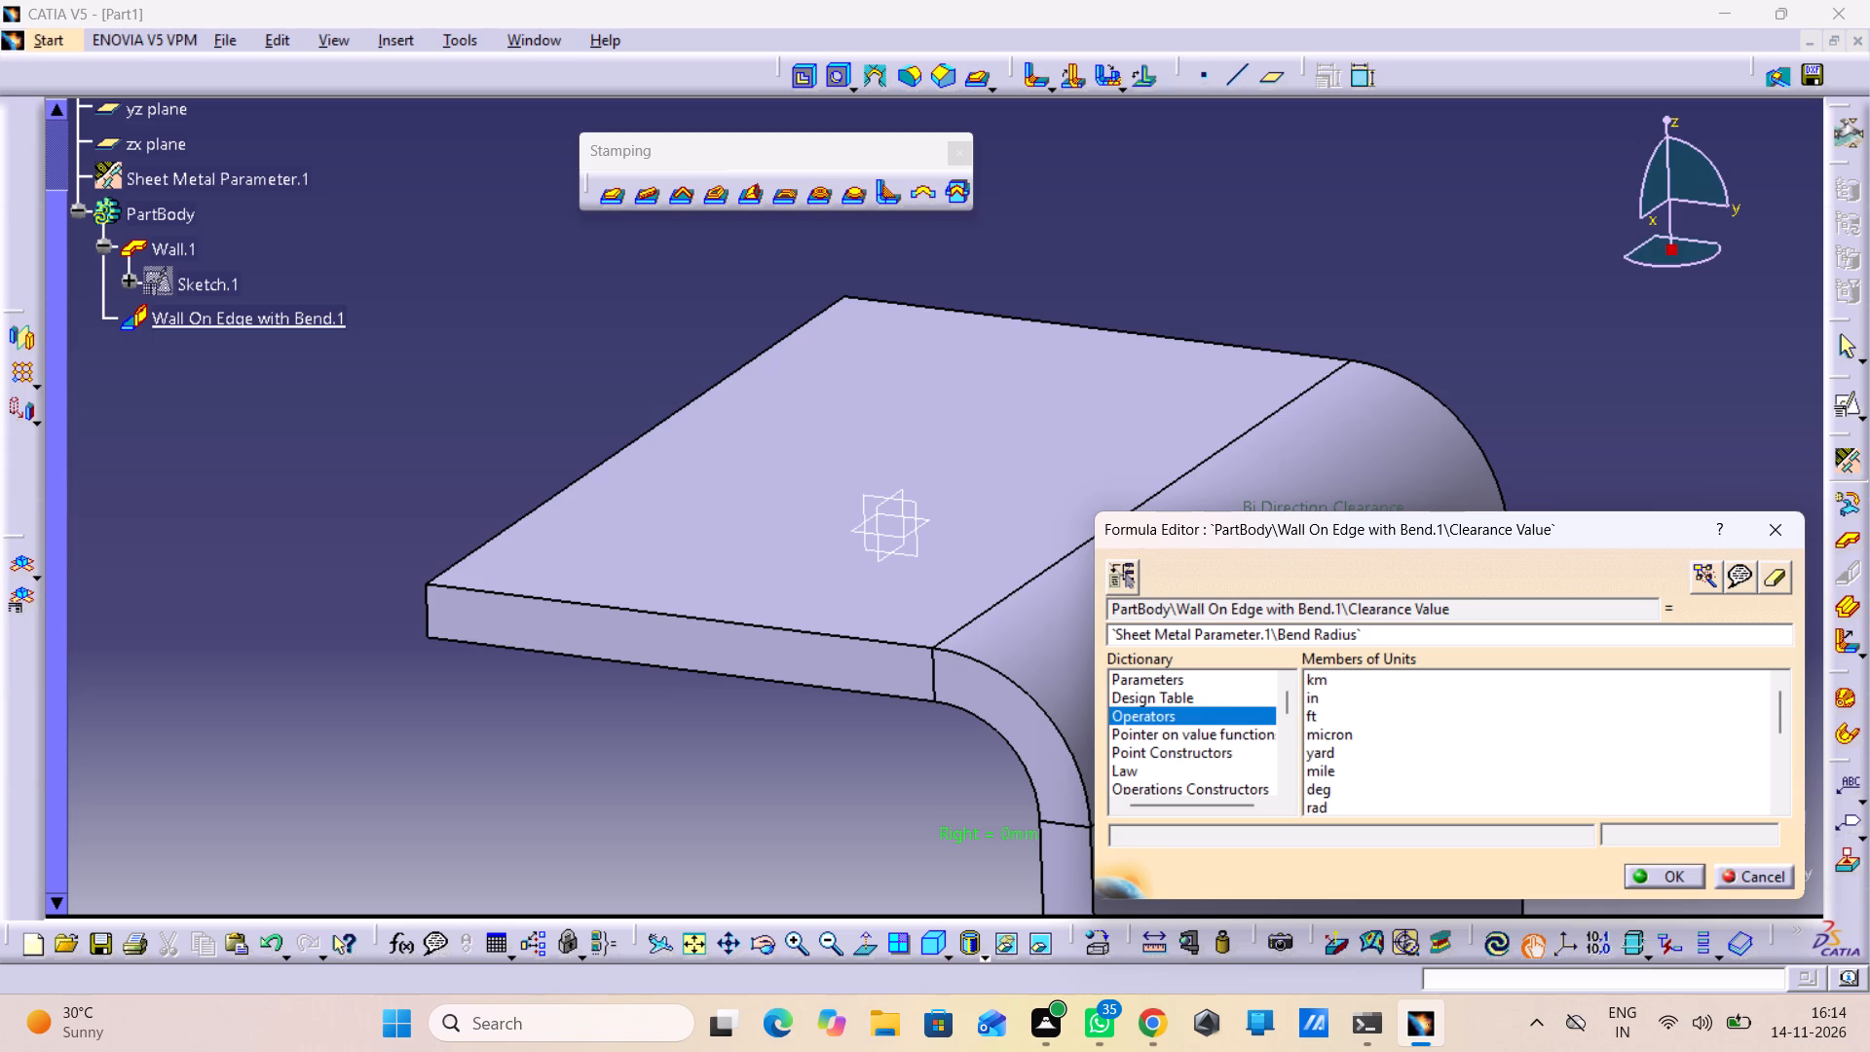
pyautogui.click(1190, 705)
pyautogui.click(1188, 685)
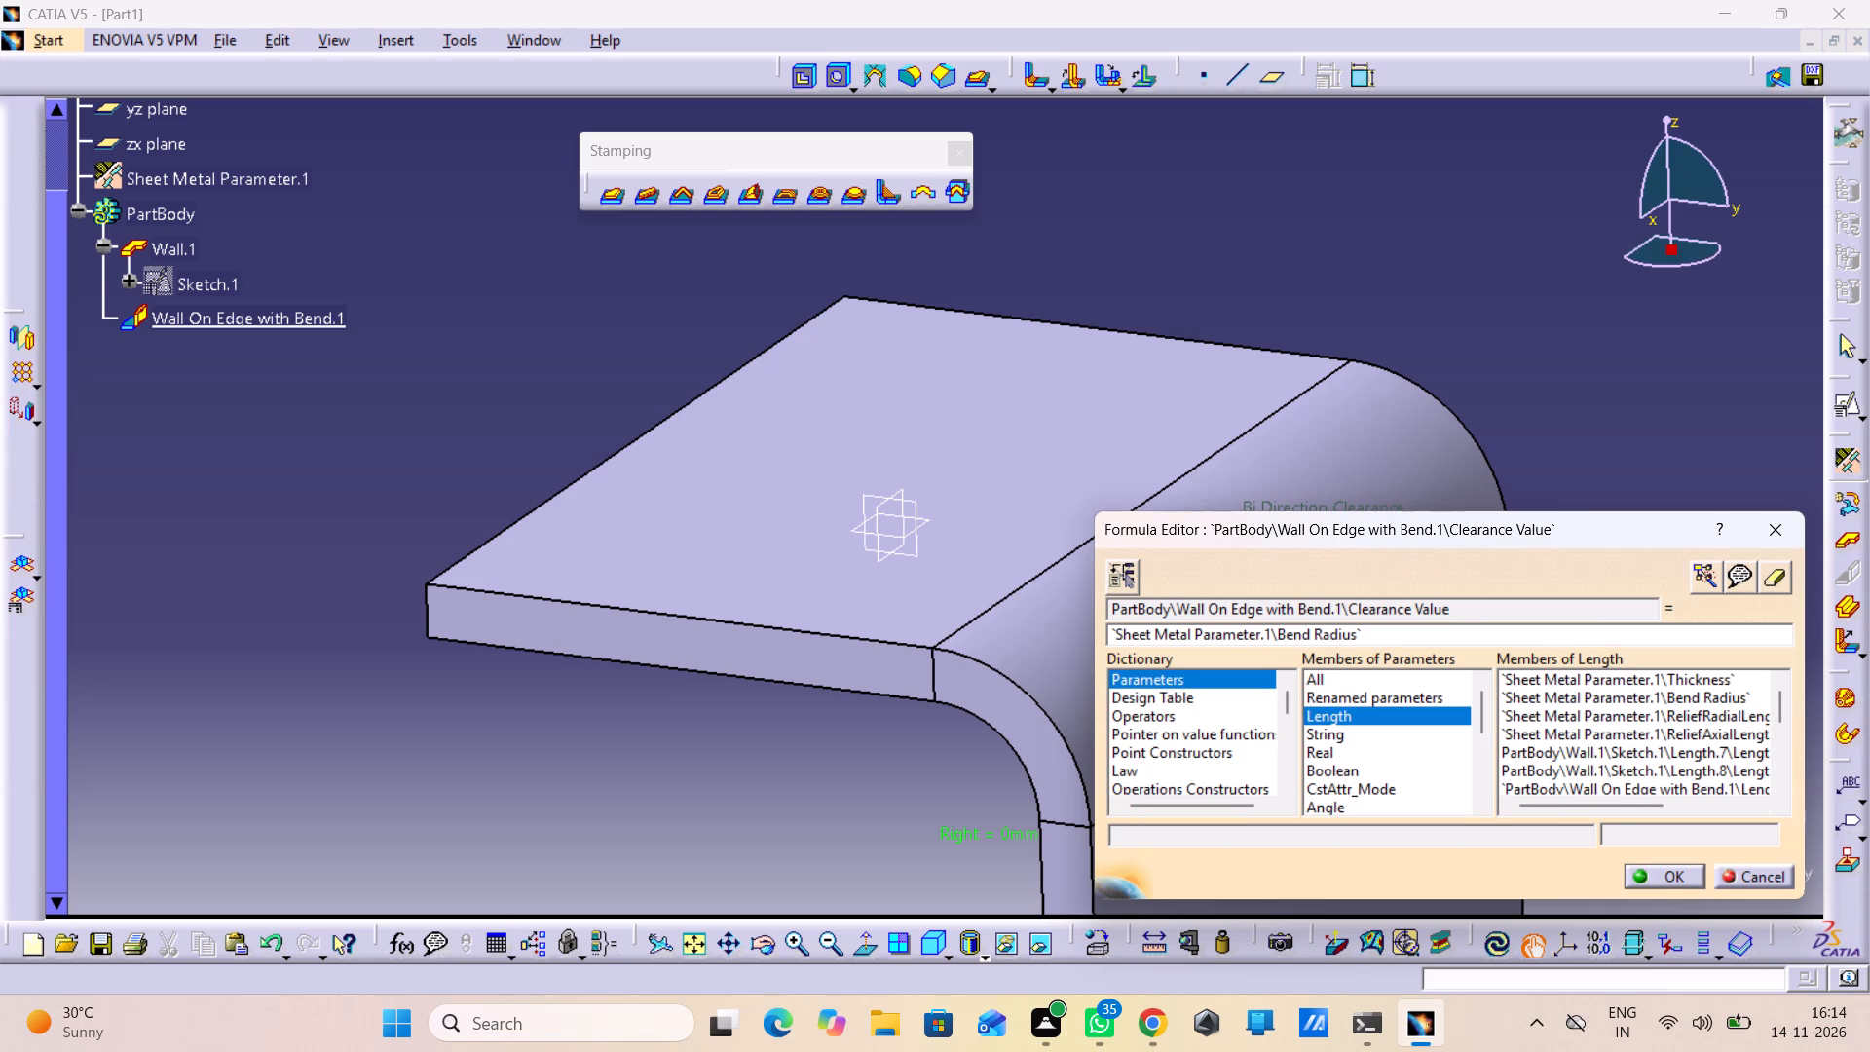
pyautogui.click(1335, 677)
pyautogui.scroll(-2, 1346, 720)
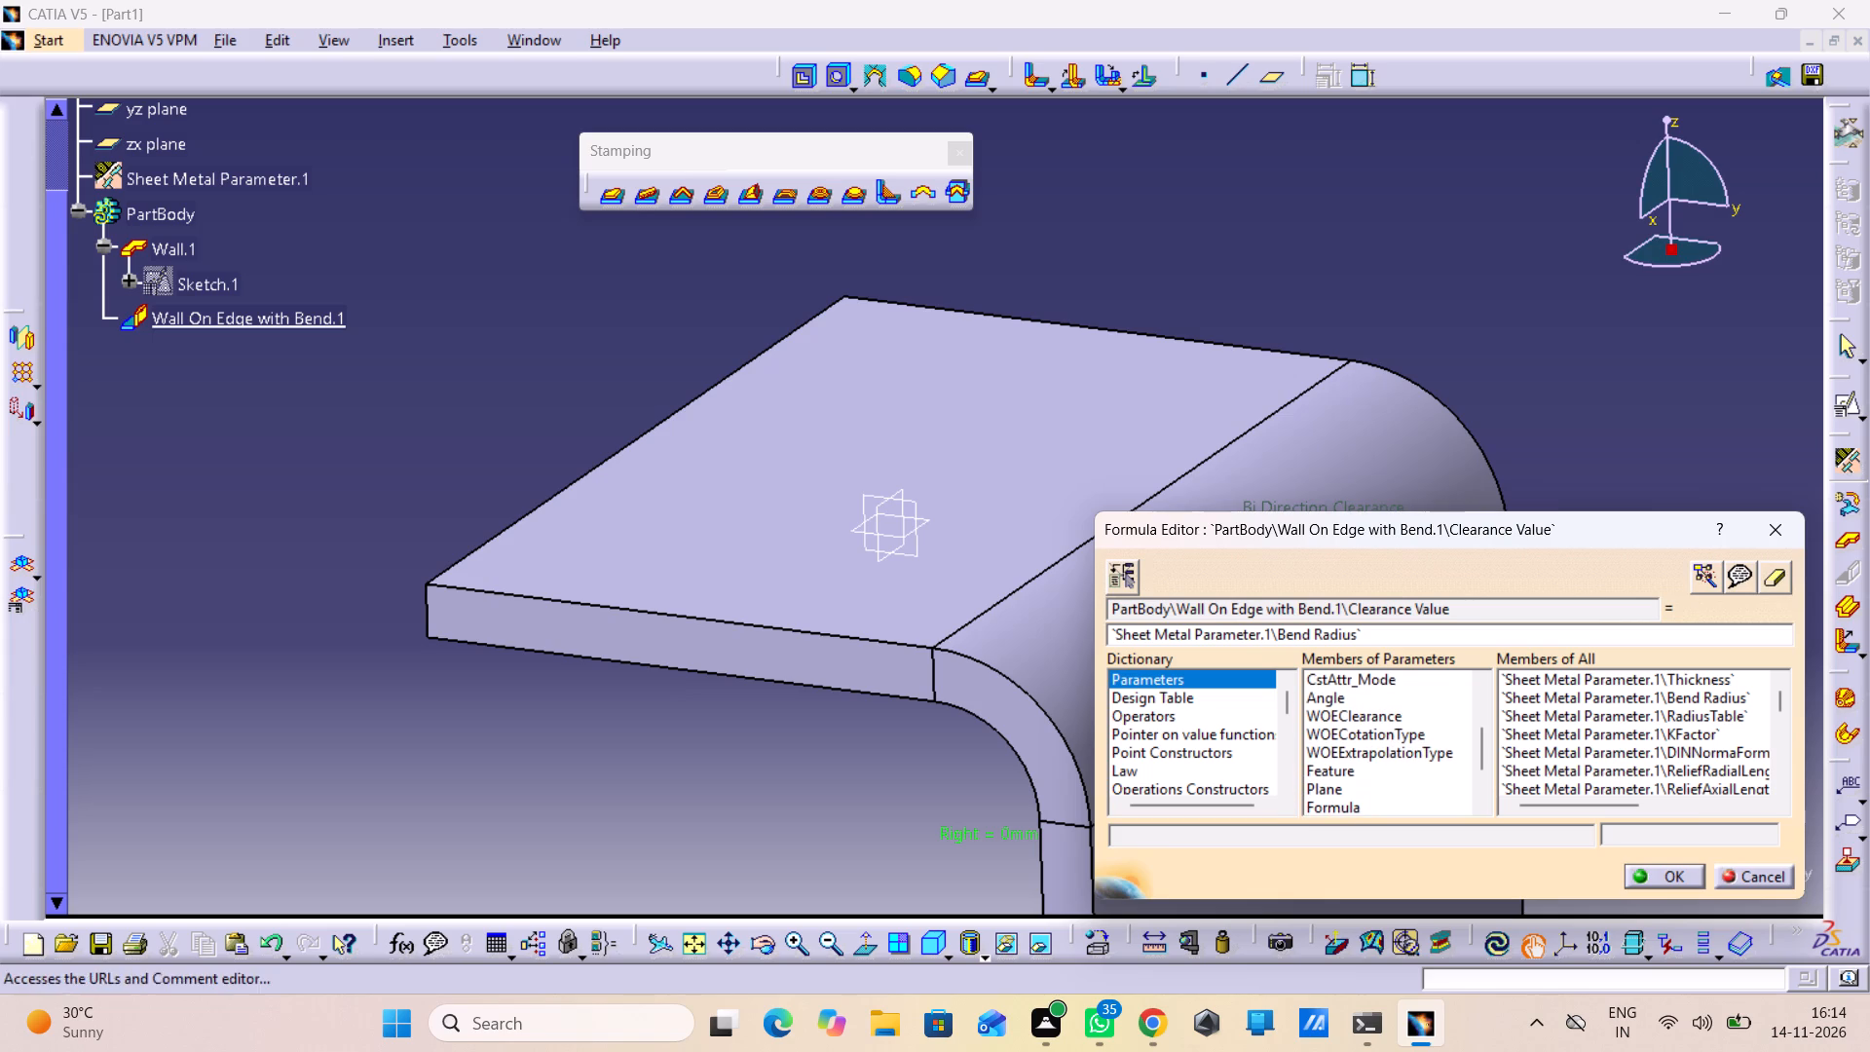
pyautogui.scroll(1, 1460, 595)
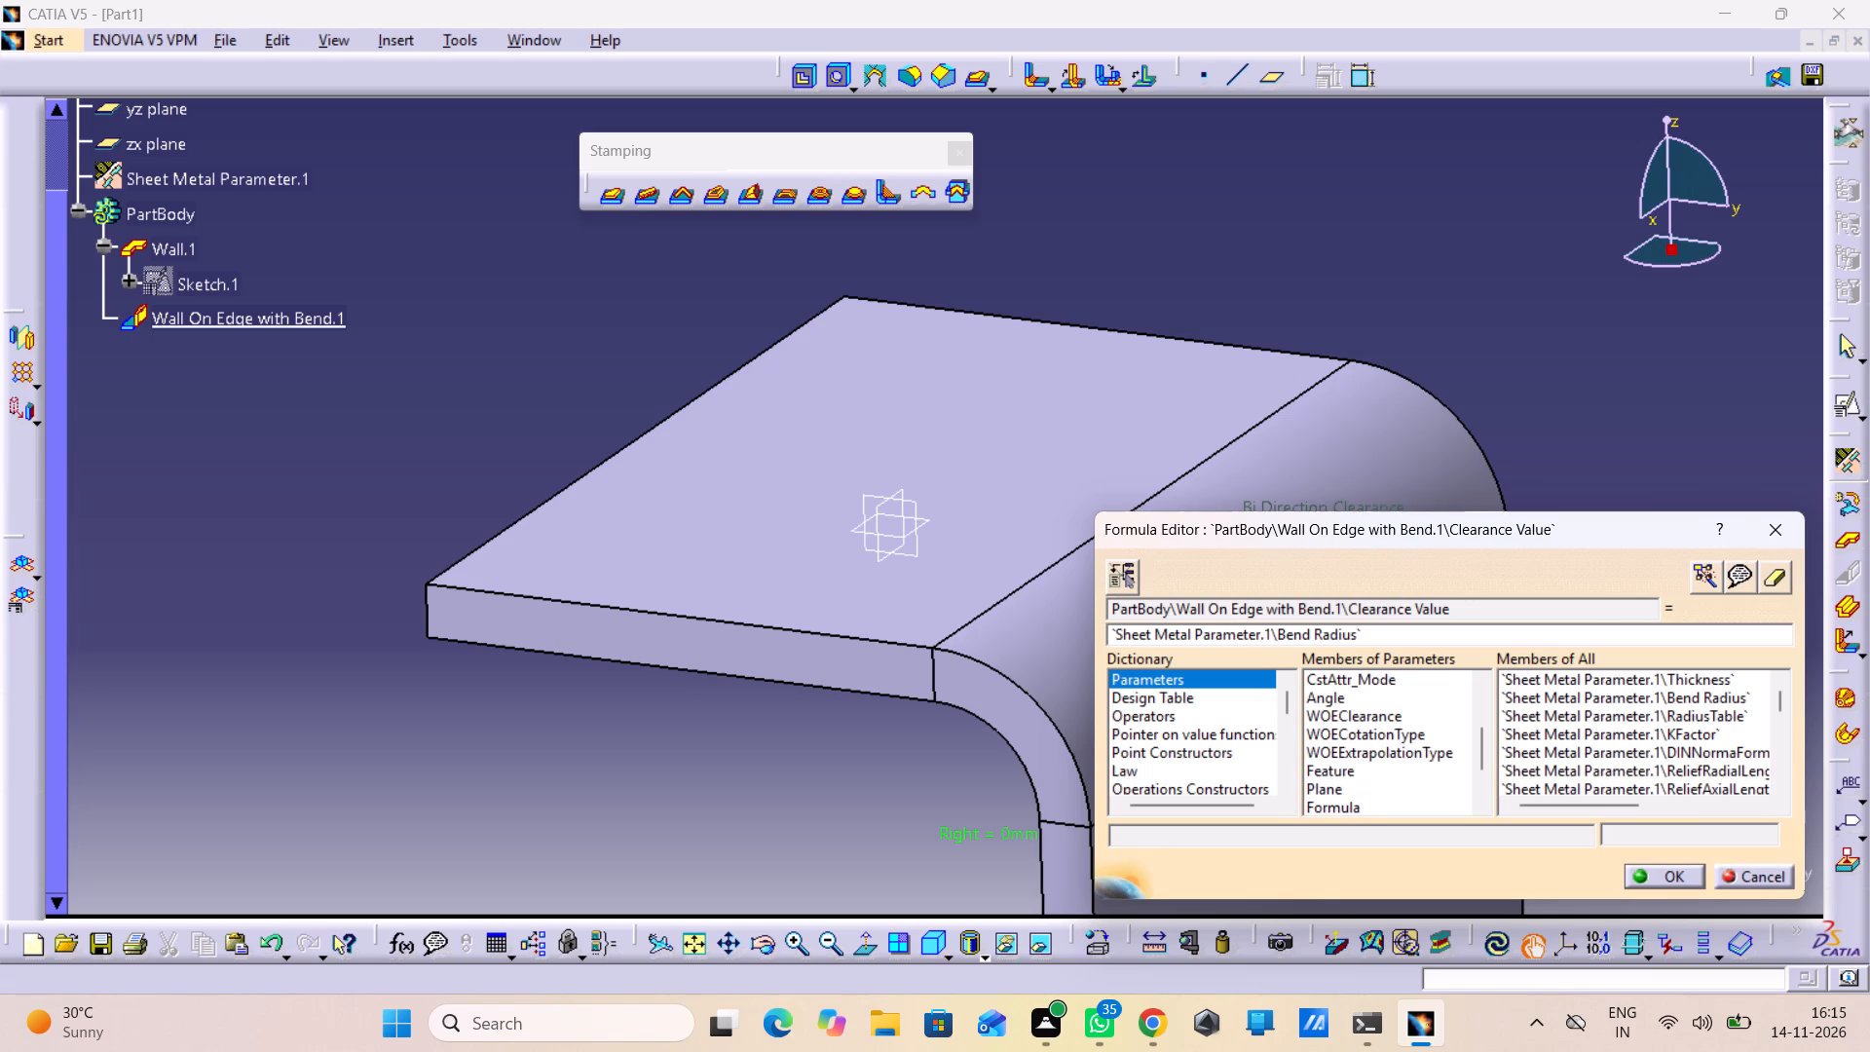
# Erase the formula linking the wall's clearance value to the sheet metal bend radius and accept the empty formula.
pyautogui.click(1765, 582)
pyautogui.click(1765, 582)
pyautogui.click(1765, 582)
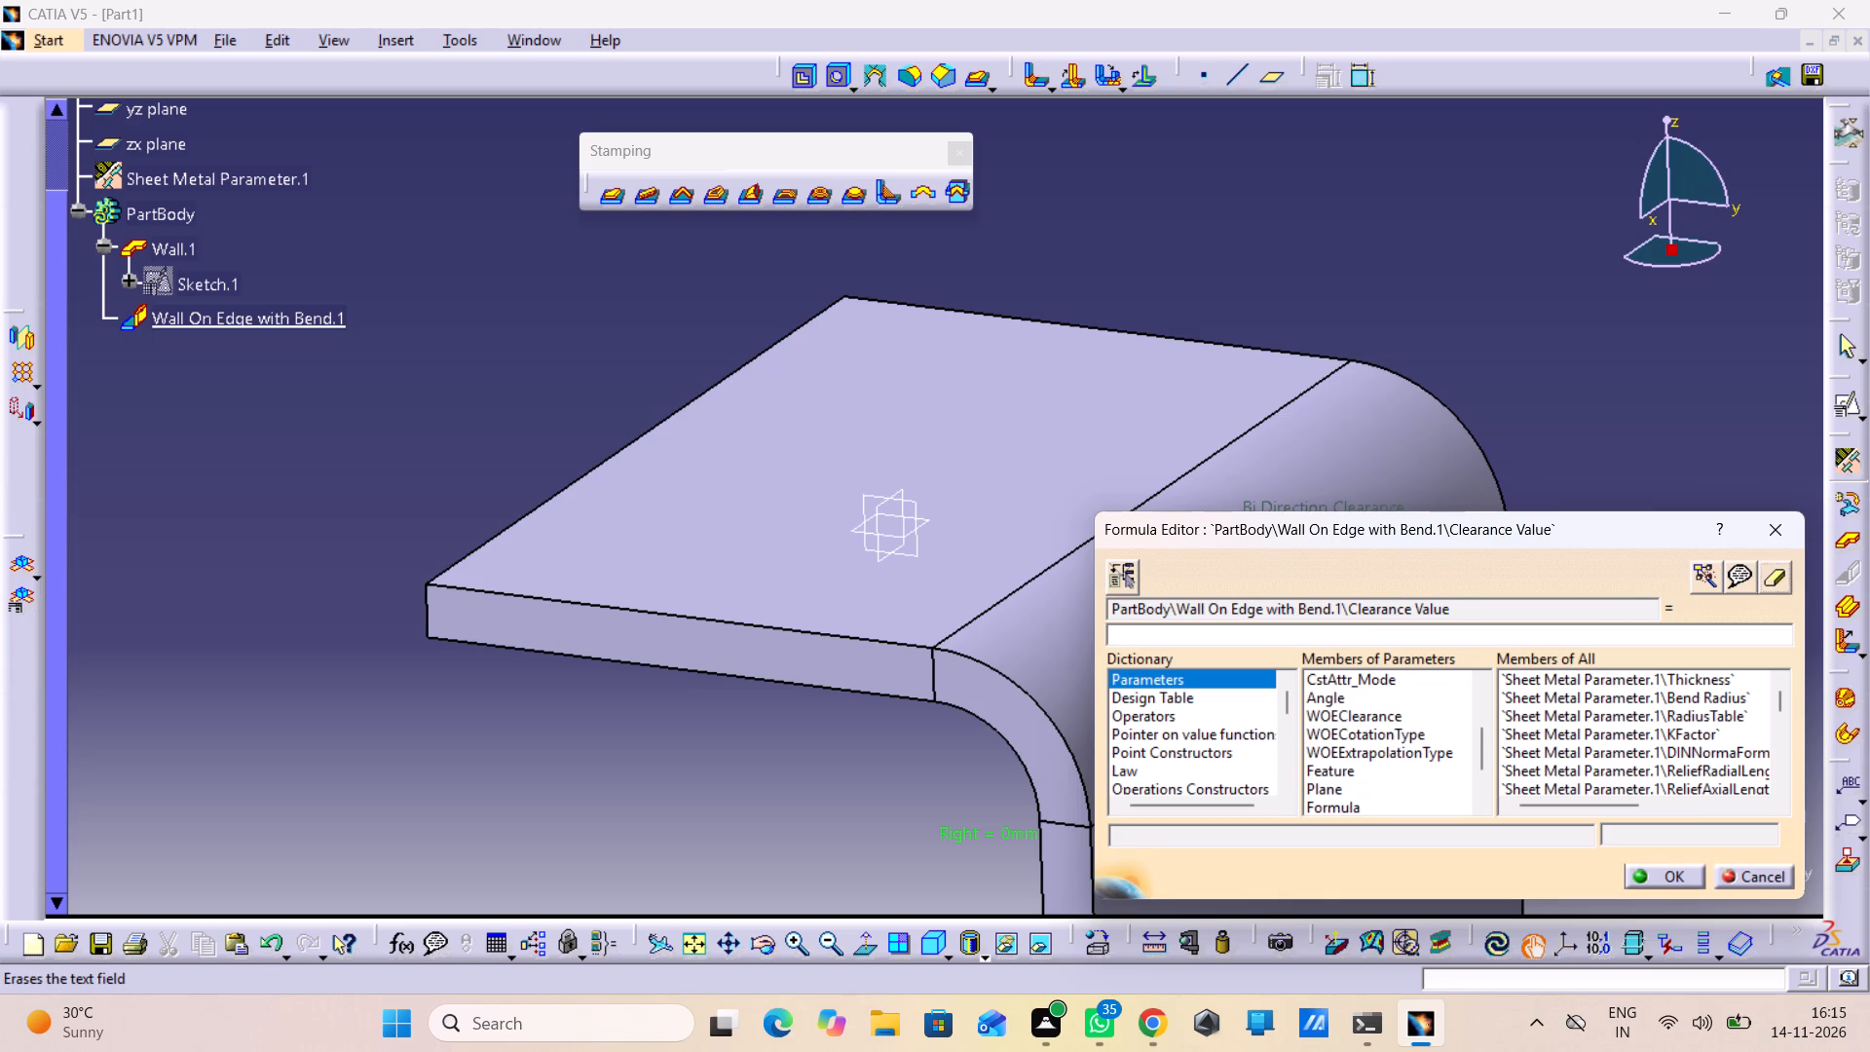
pyautogui.click(1765, 582)
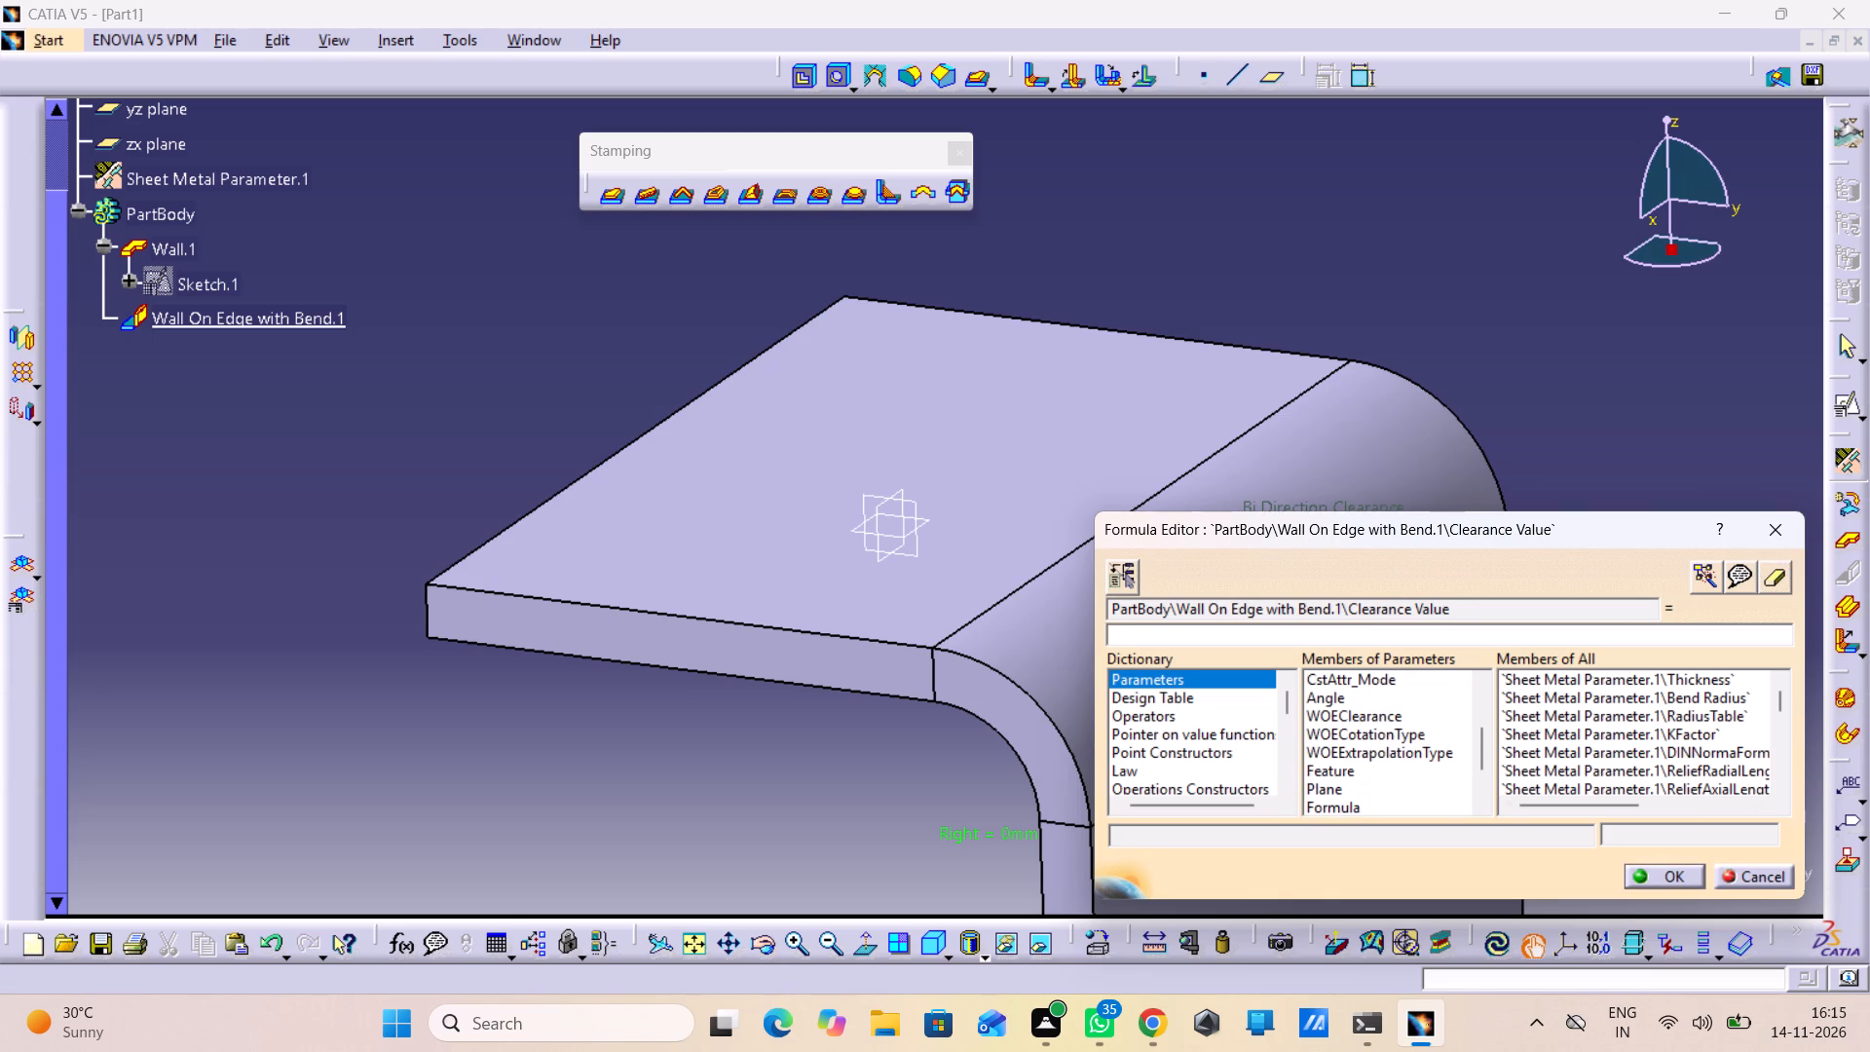
pyautogui.click(1688, 870)
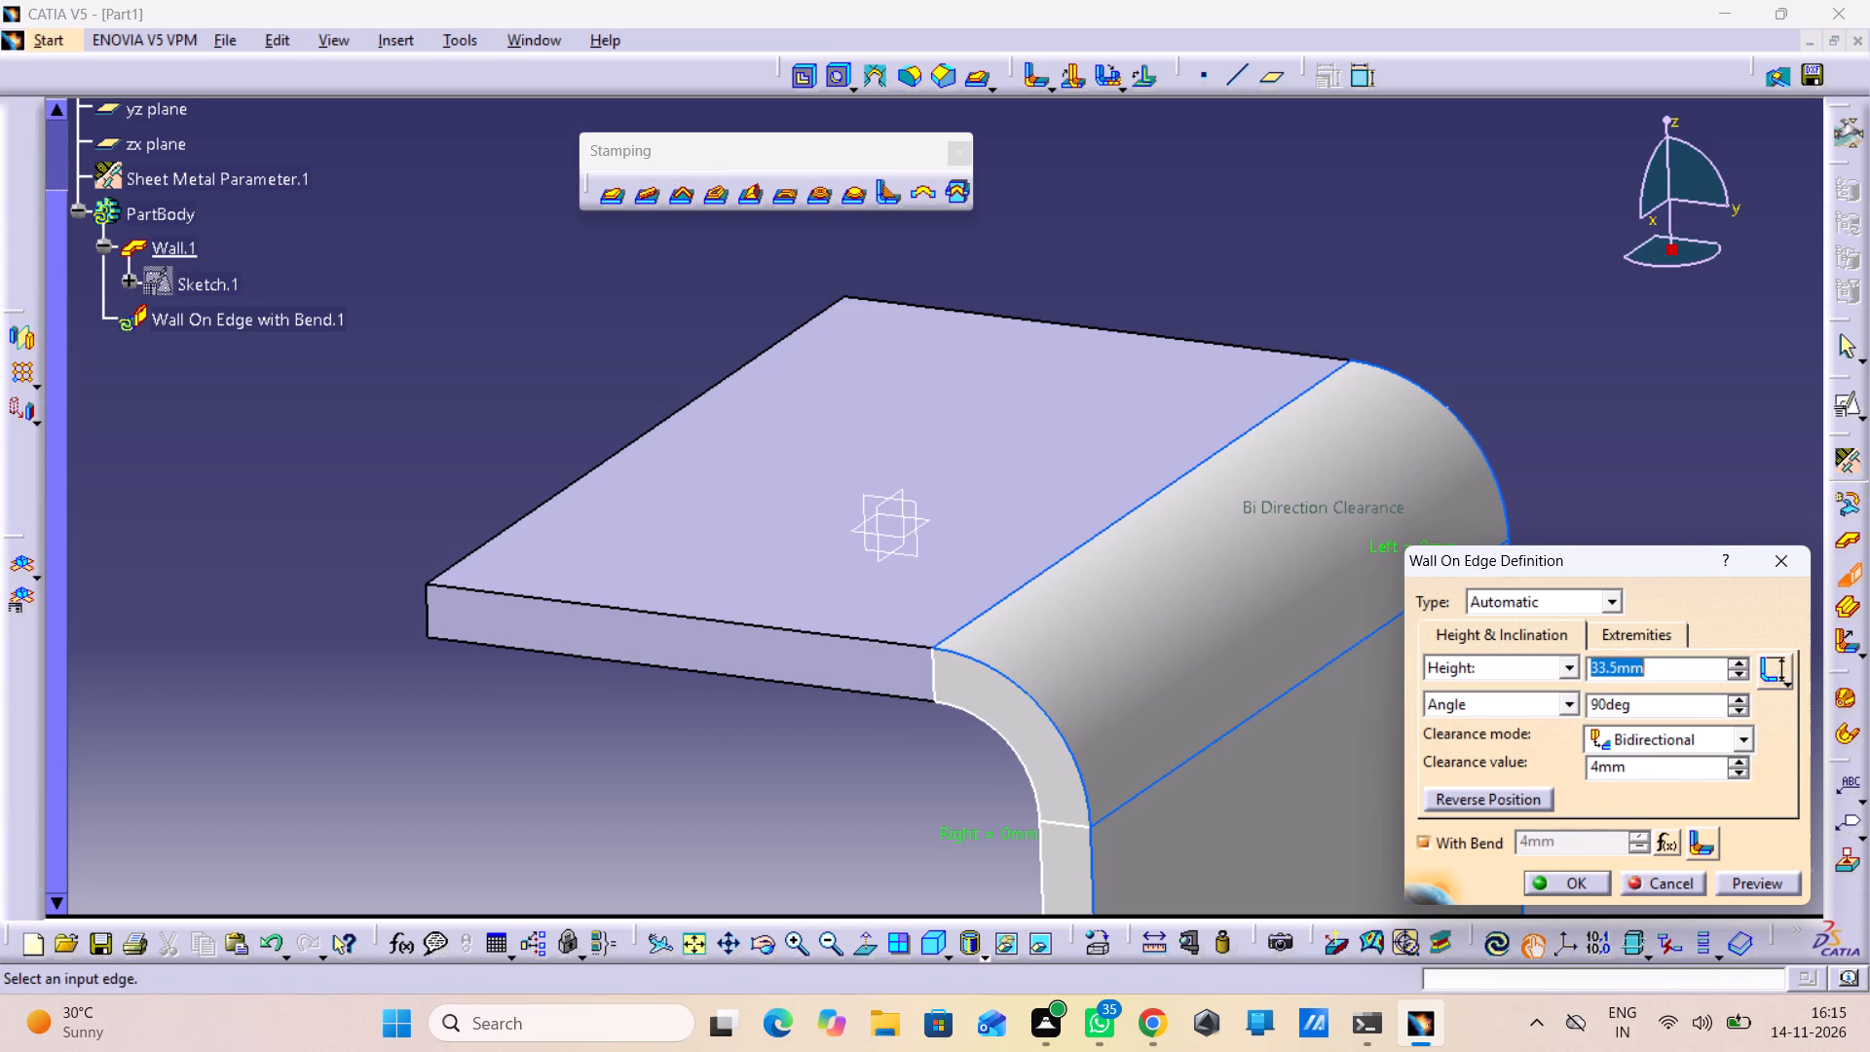
# Examine the left and right extremity settings in the wall's bend definition, and close it without changes.
pyautogui.moveTo(745, 553); pyautogui.dragTo(755, 614, button='middle')
pyautogui.rightClick(745, 553)
pyautogui.moveTo(759, 615); pyautogui.dragTo(676, 585, button='middle')
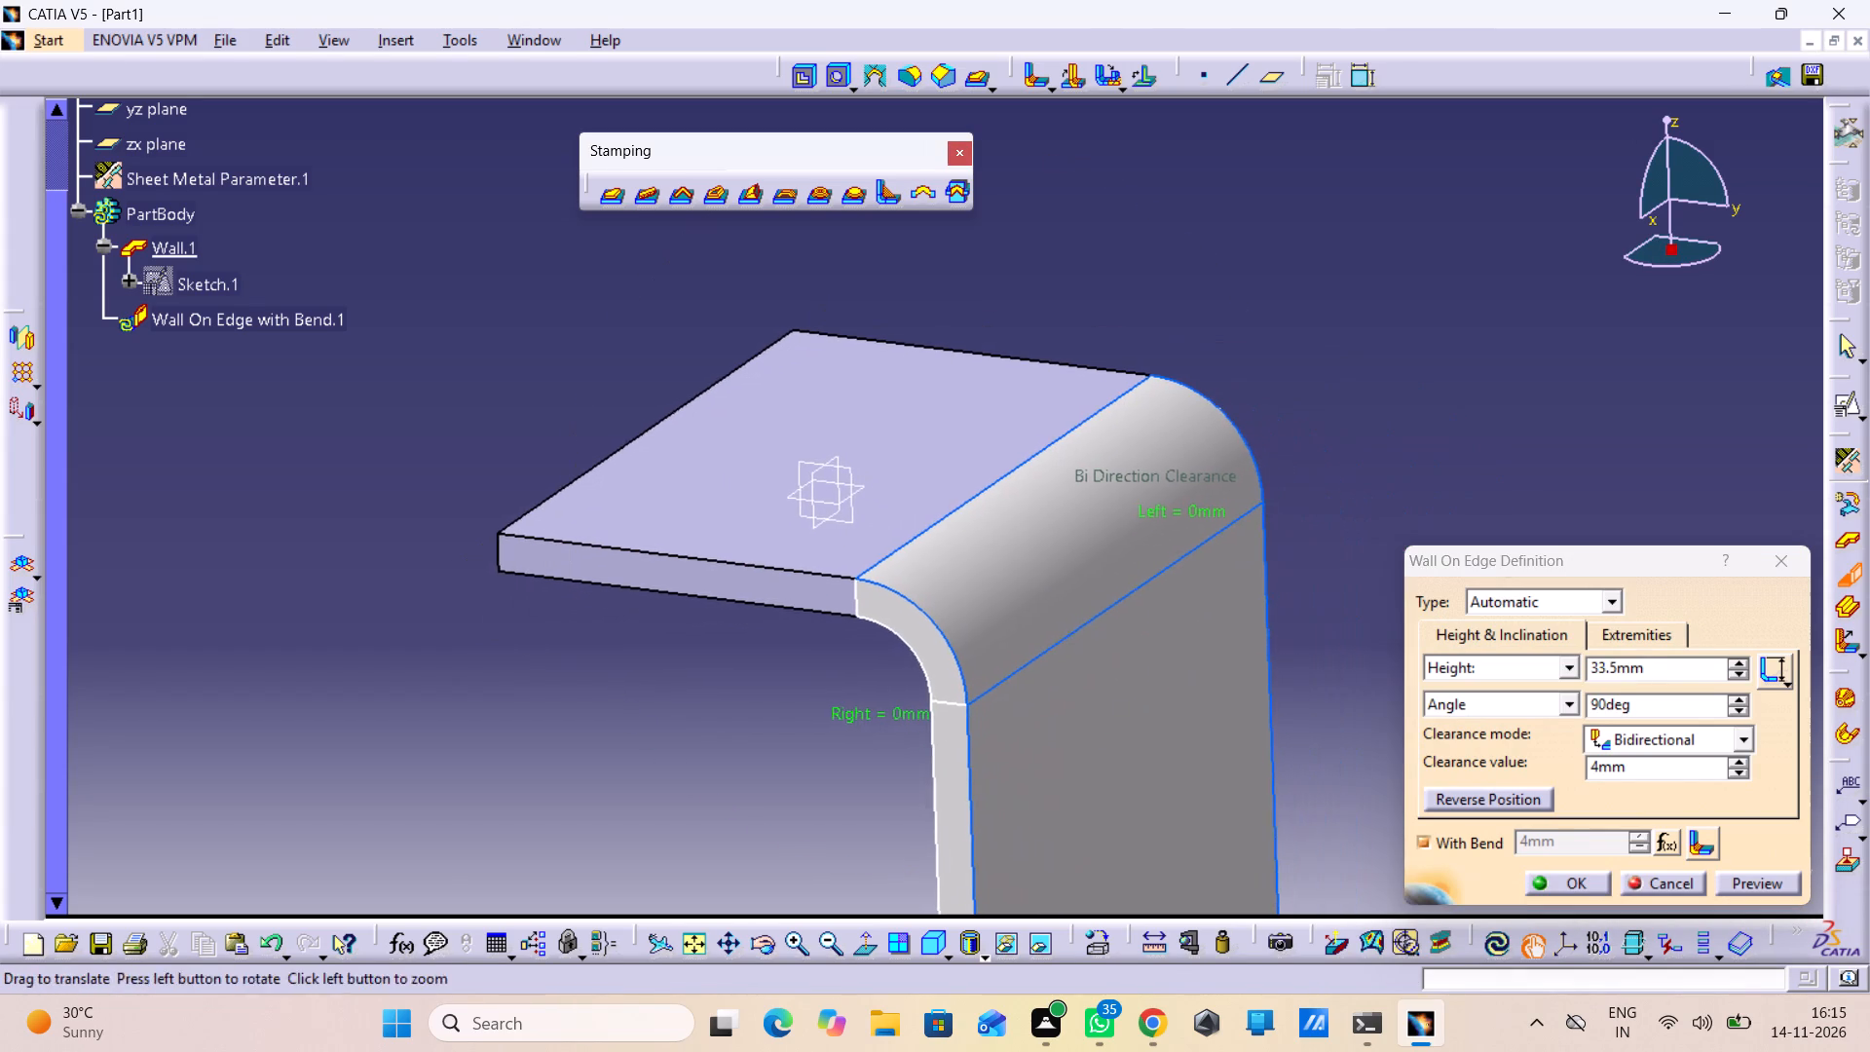
pyautogui.moveTo(676, 585); pyautogui.dragTo(669, 585, button='middle')
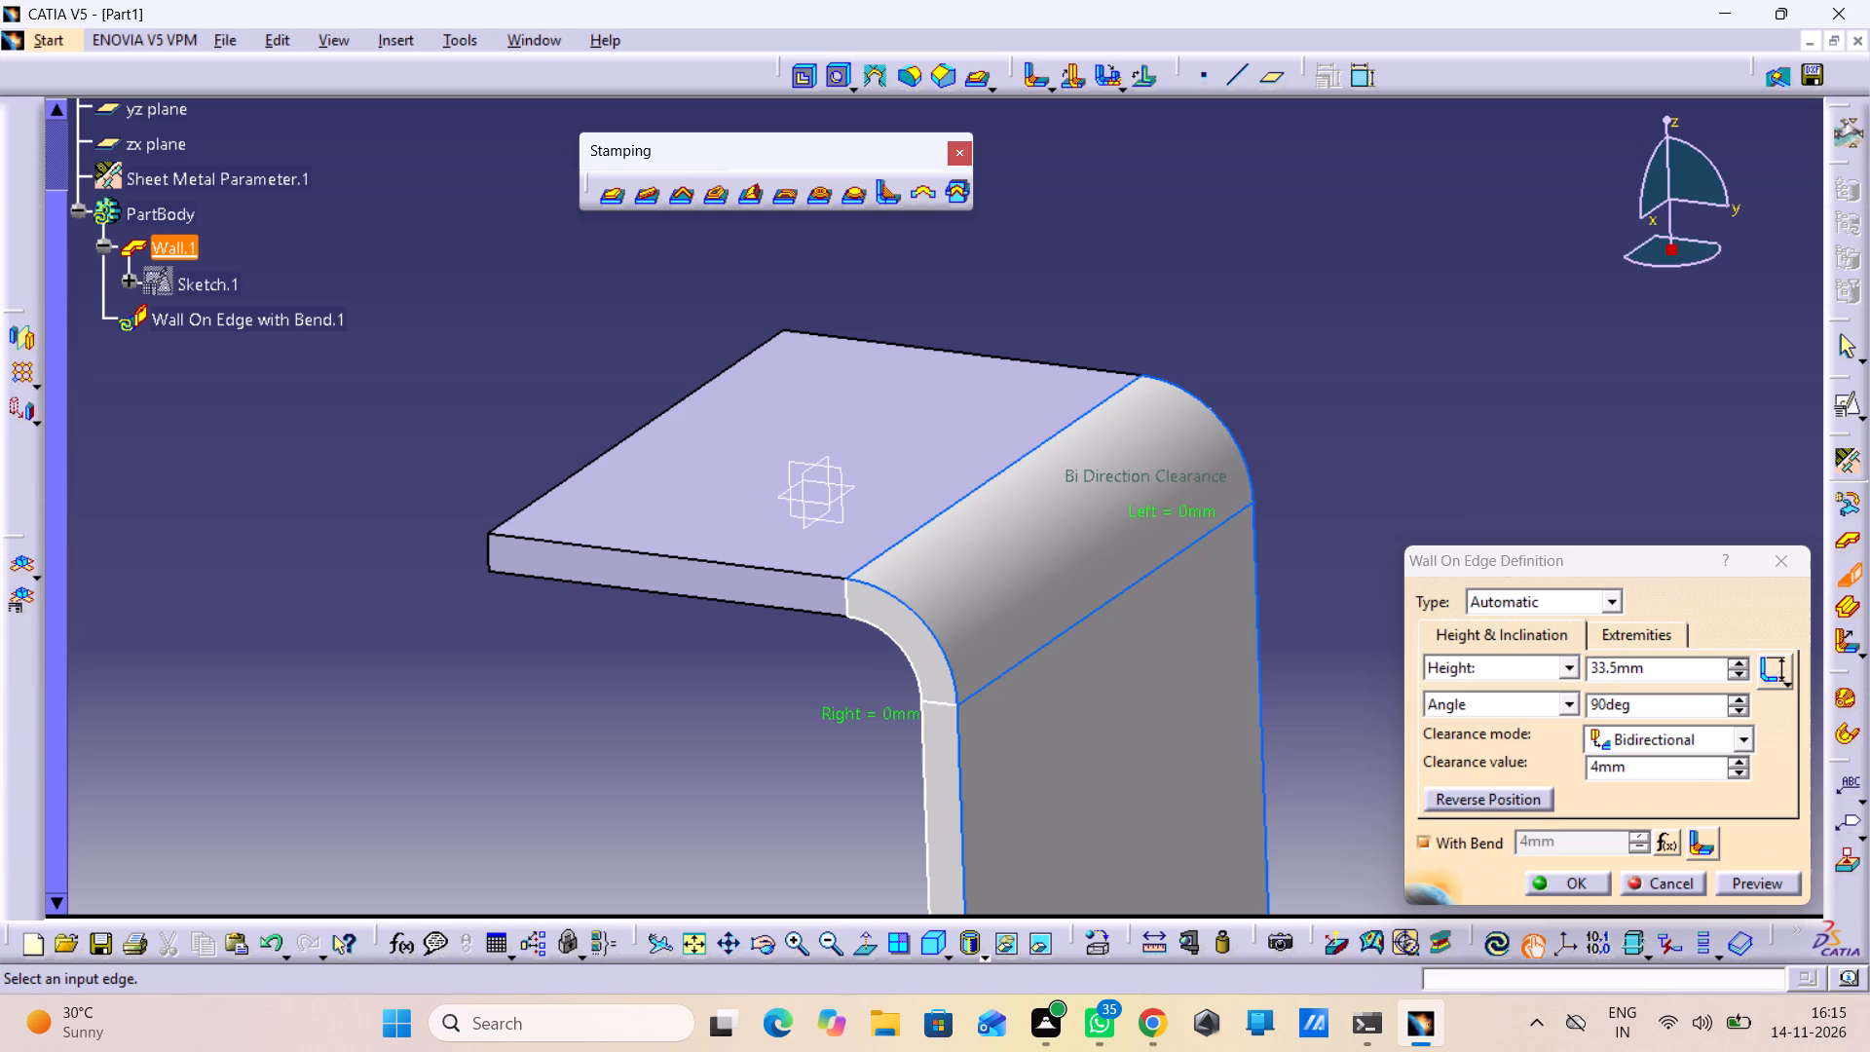
pyautogui.click(1620, 839)
pyautogui.click(1620, 839)
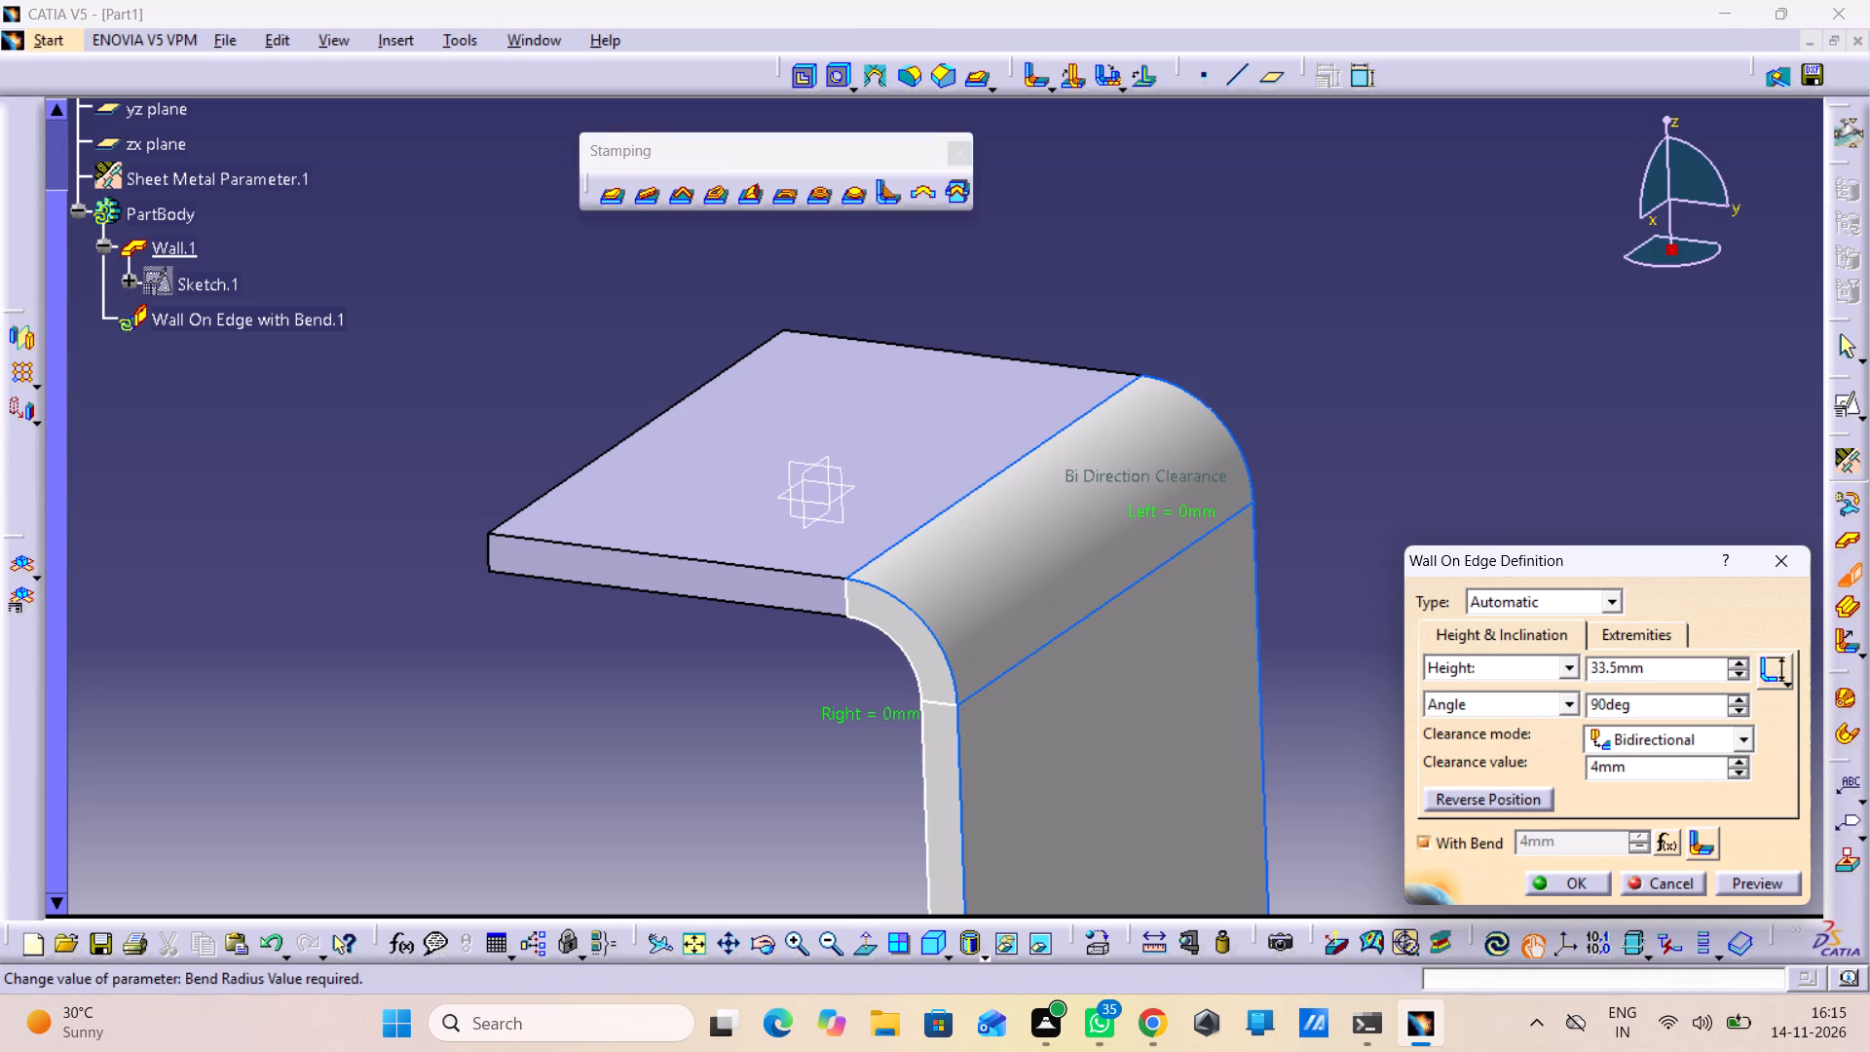
pyautogui.click(1703, 841)
pyautogui.rightClick(1704, 841)
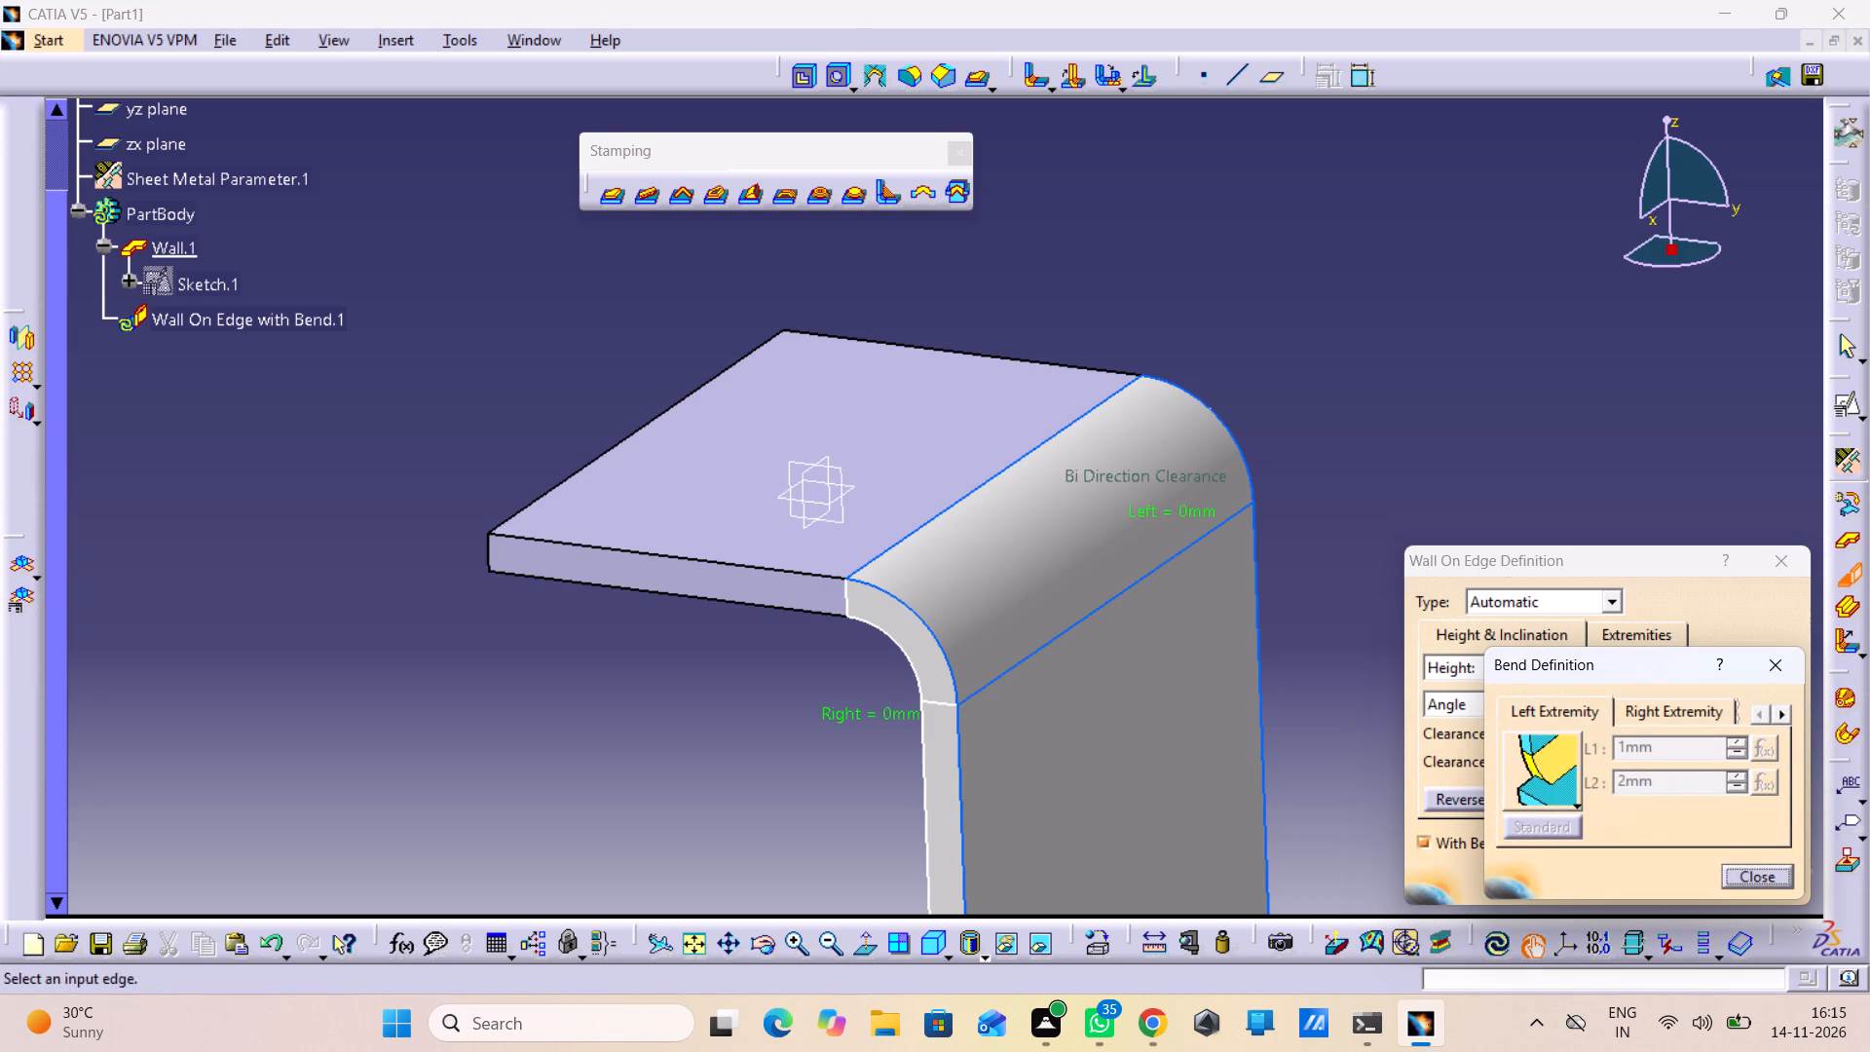
pyautogui.click(1691, 754)
pyautogui.click(1685, 712)
pyautogui.doubleClick(1685, 712)
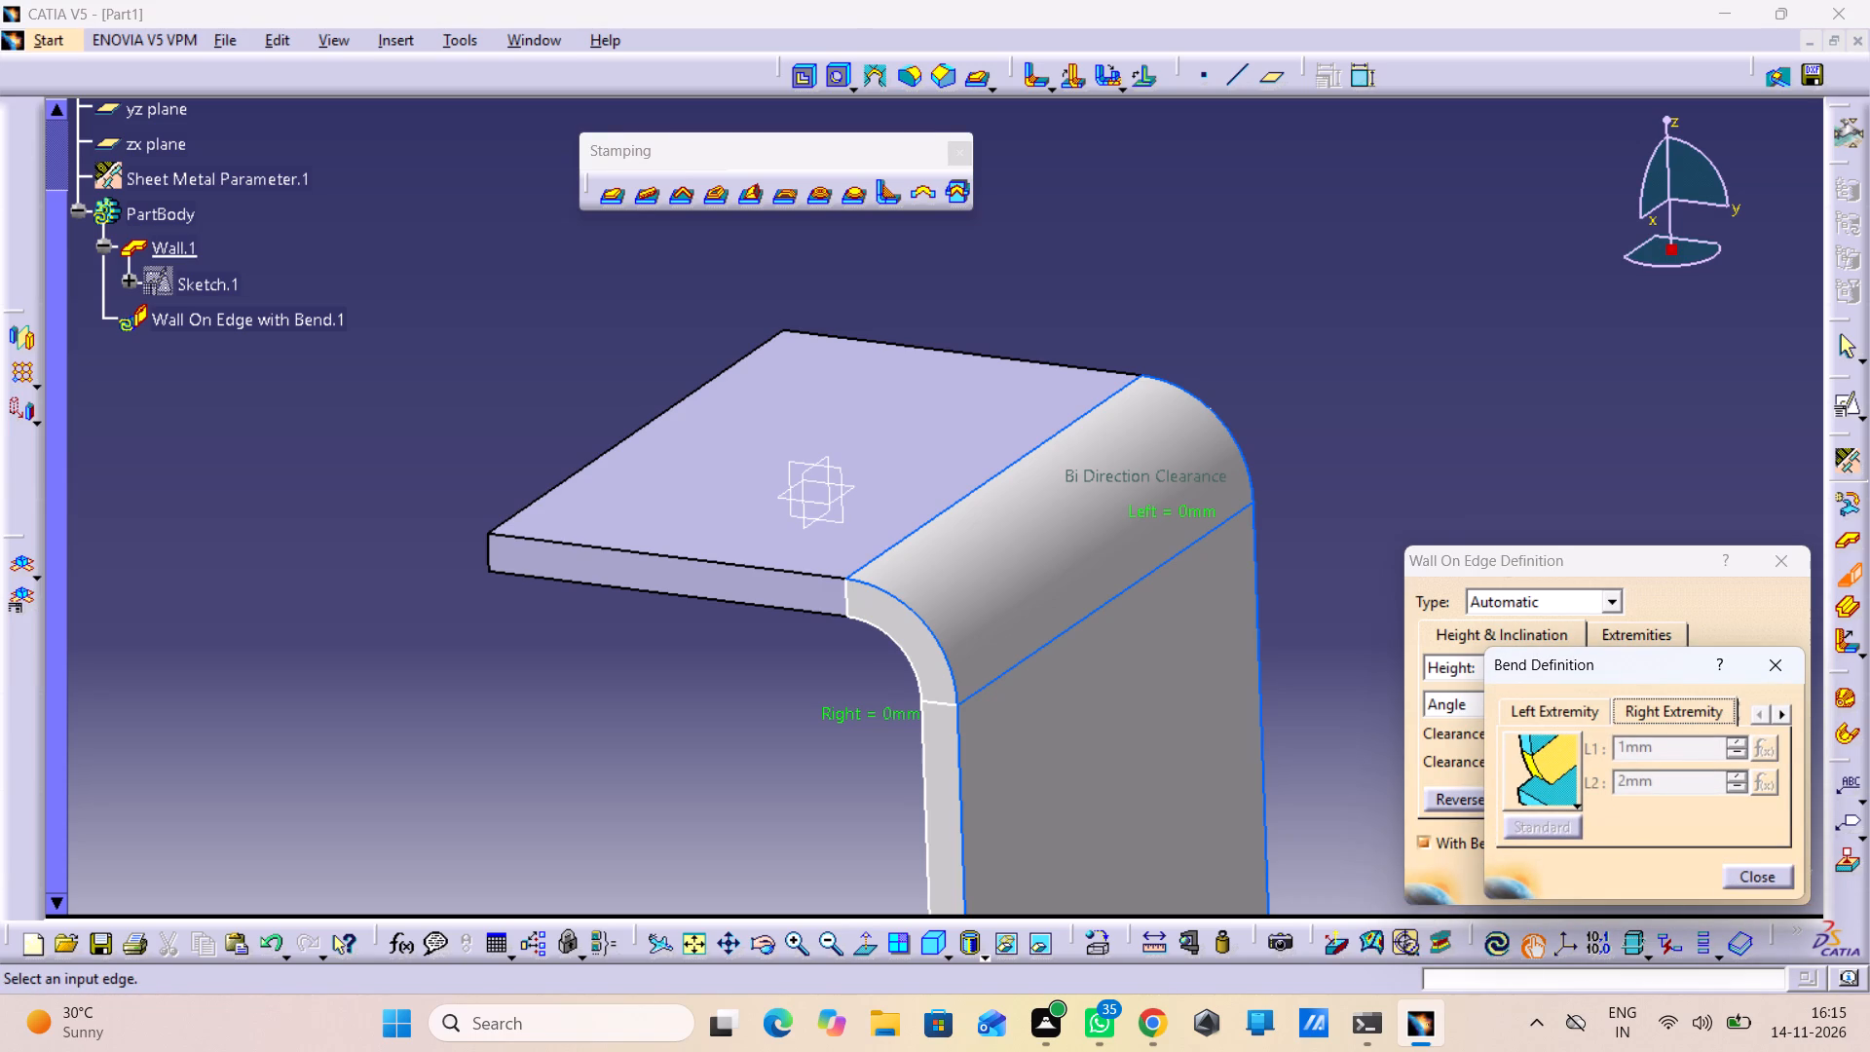
pyautogui.click(1558, 702)
pyautogui.click(1669, 705)
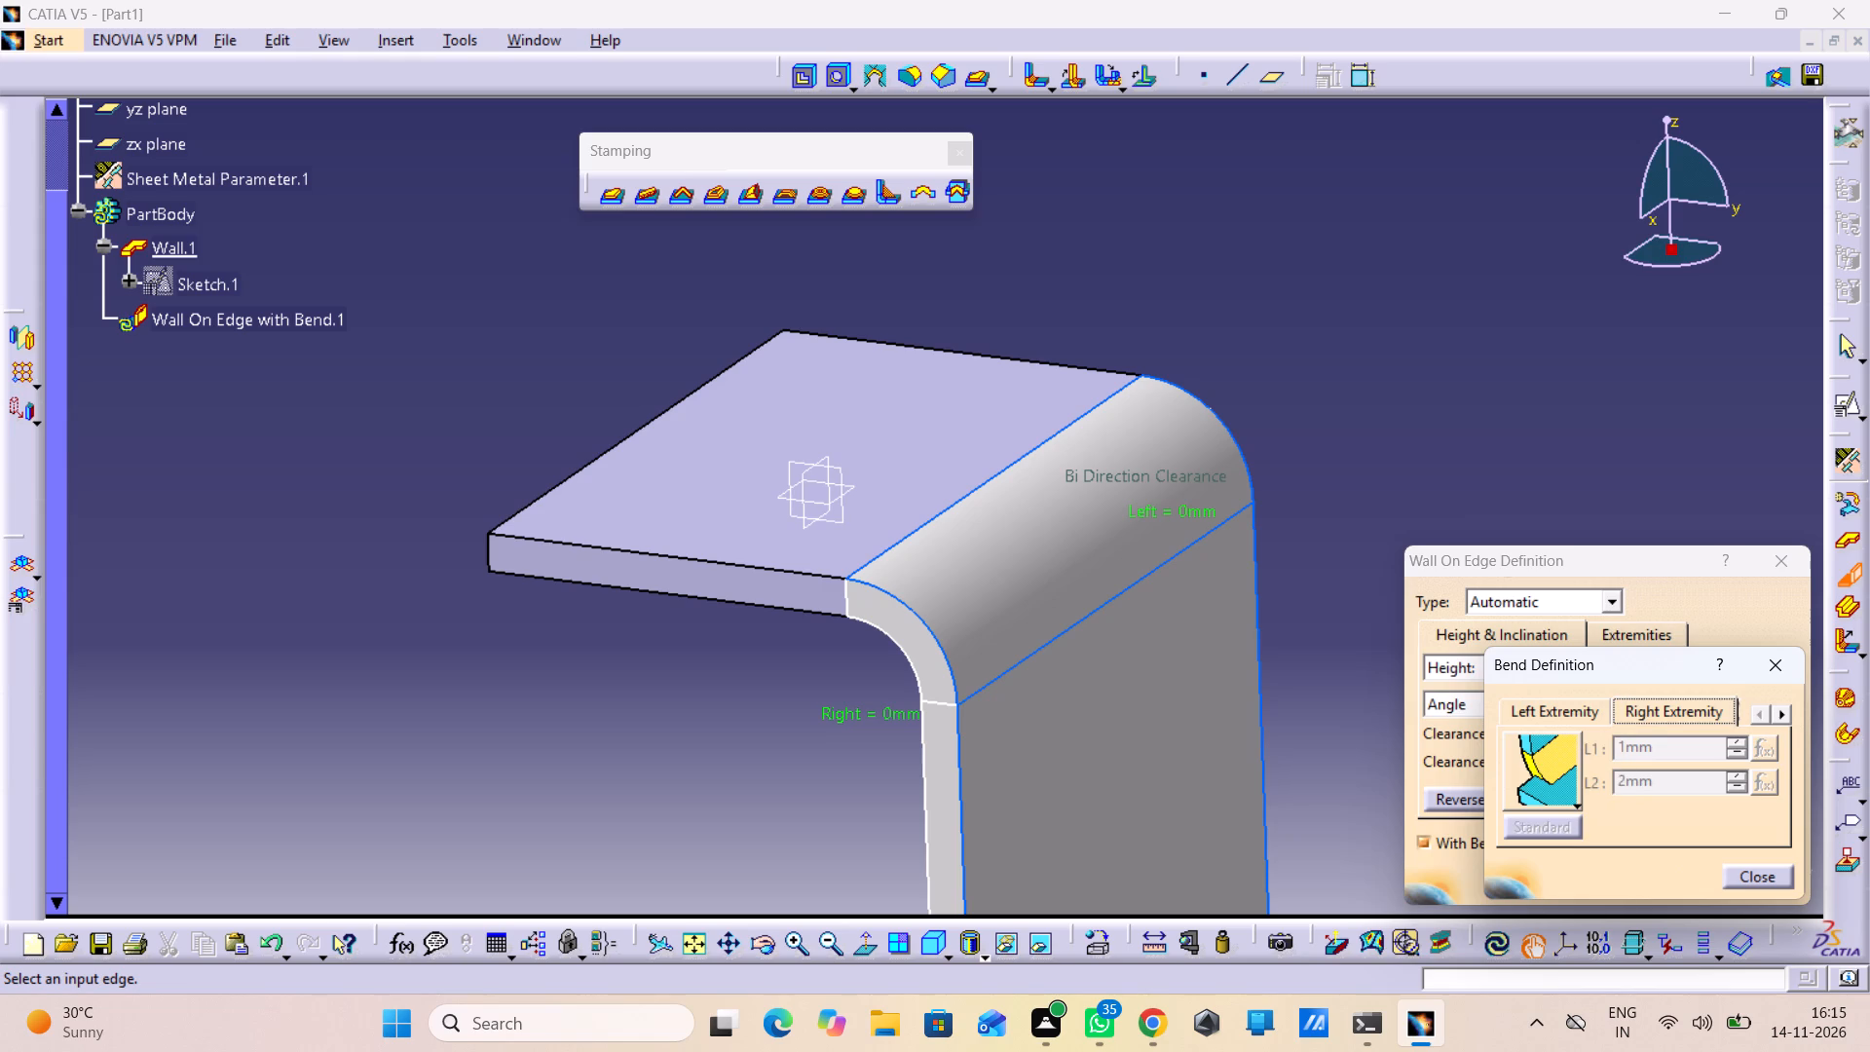
pyautogui.click(1536, 709)
pyautogui.click(1672, 731)
pyautogui.click(1674, 723)
pyautogui.tripleClick(1674, 723)
pyautogui.click(1766, 878)
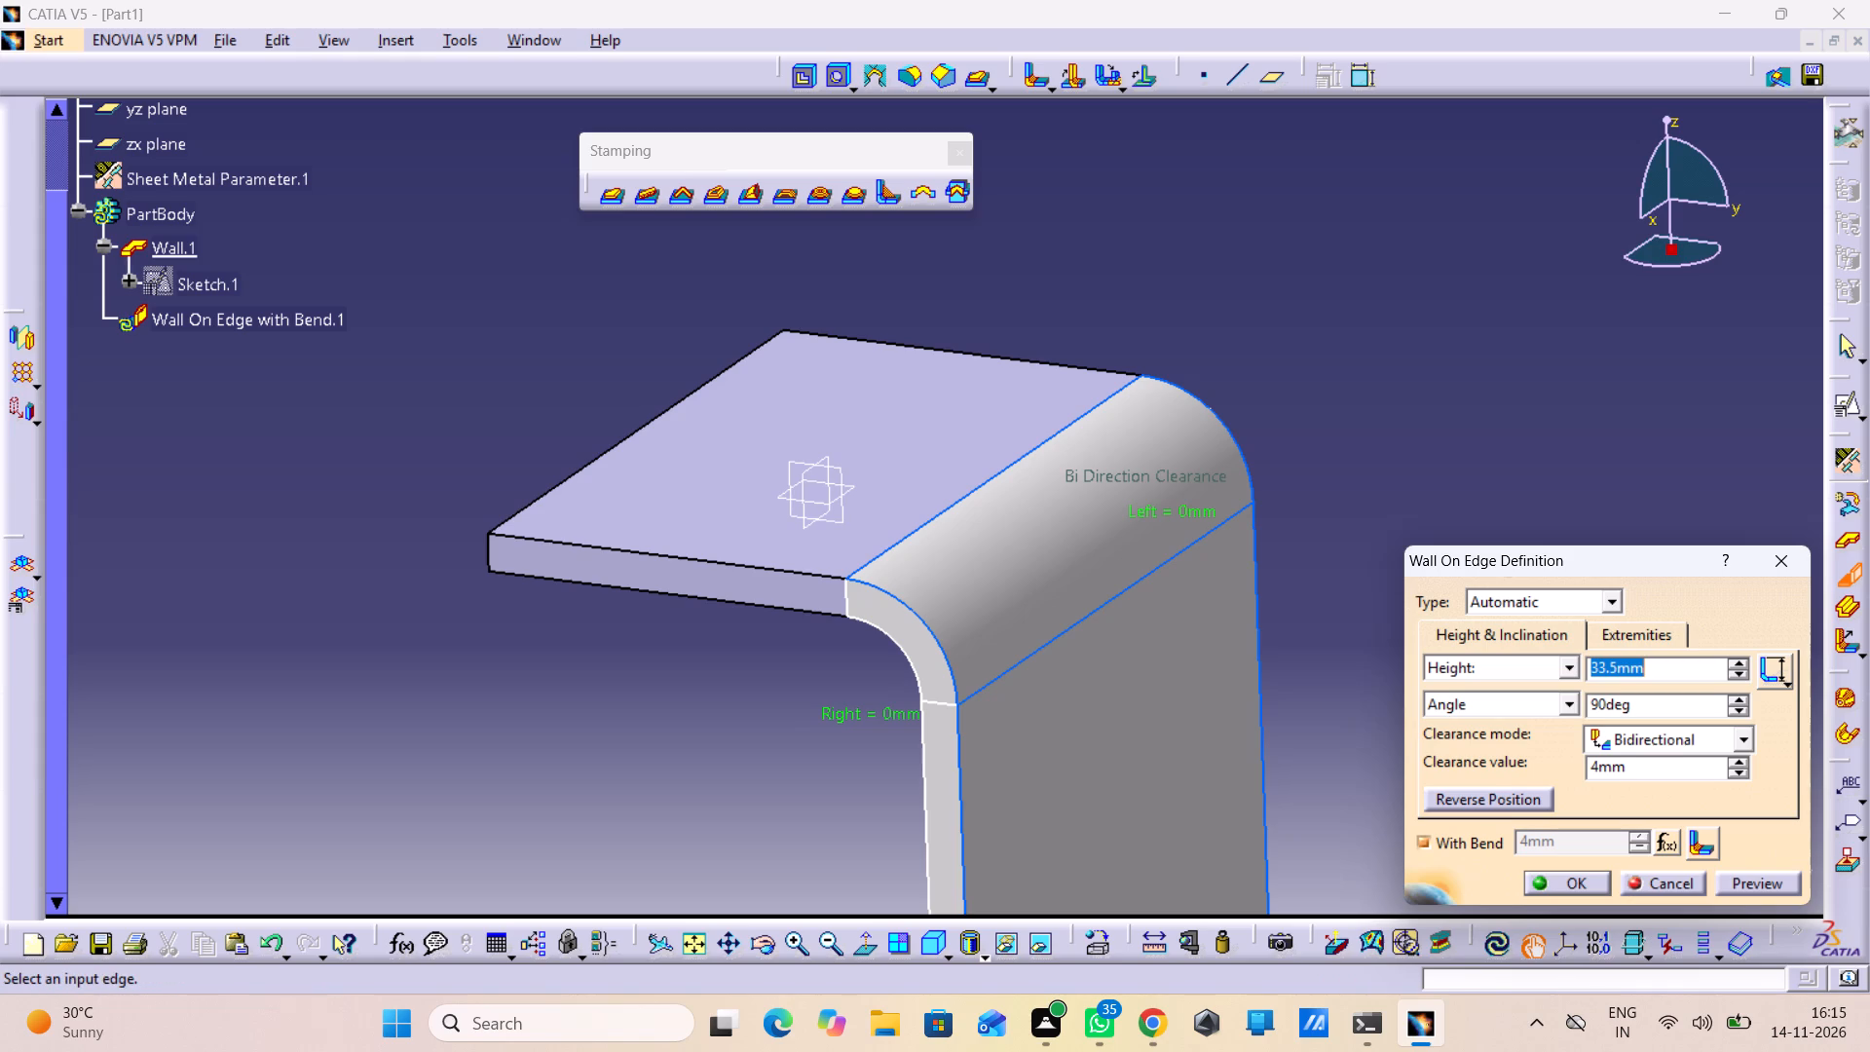
# Keep the wall type Automatic, set the bidirectional clearance value to 0 mm, and accept the wall on edge.
pyautogui.click(1613, 602)
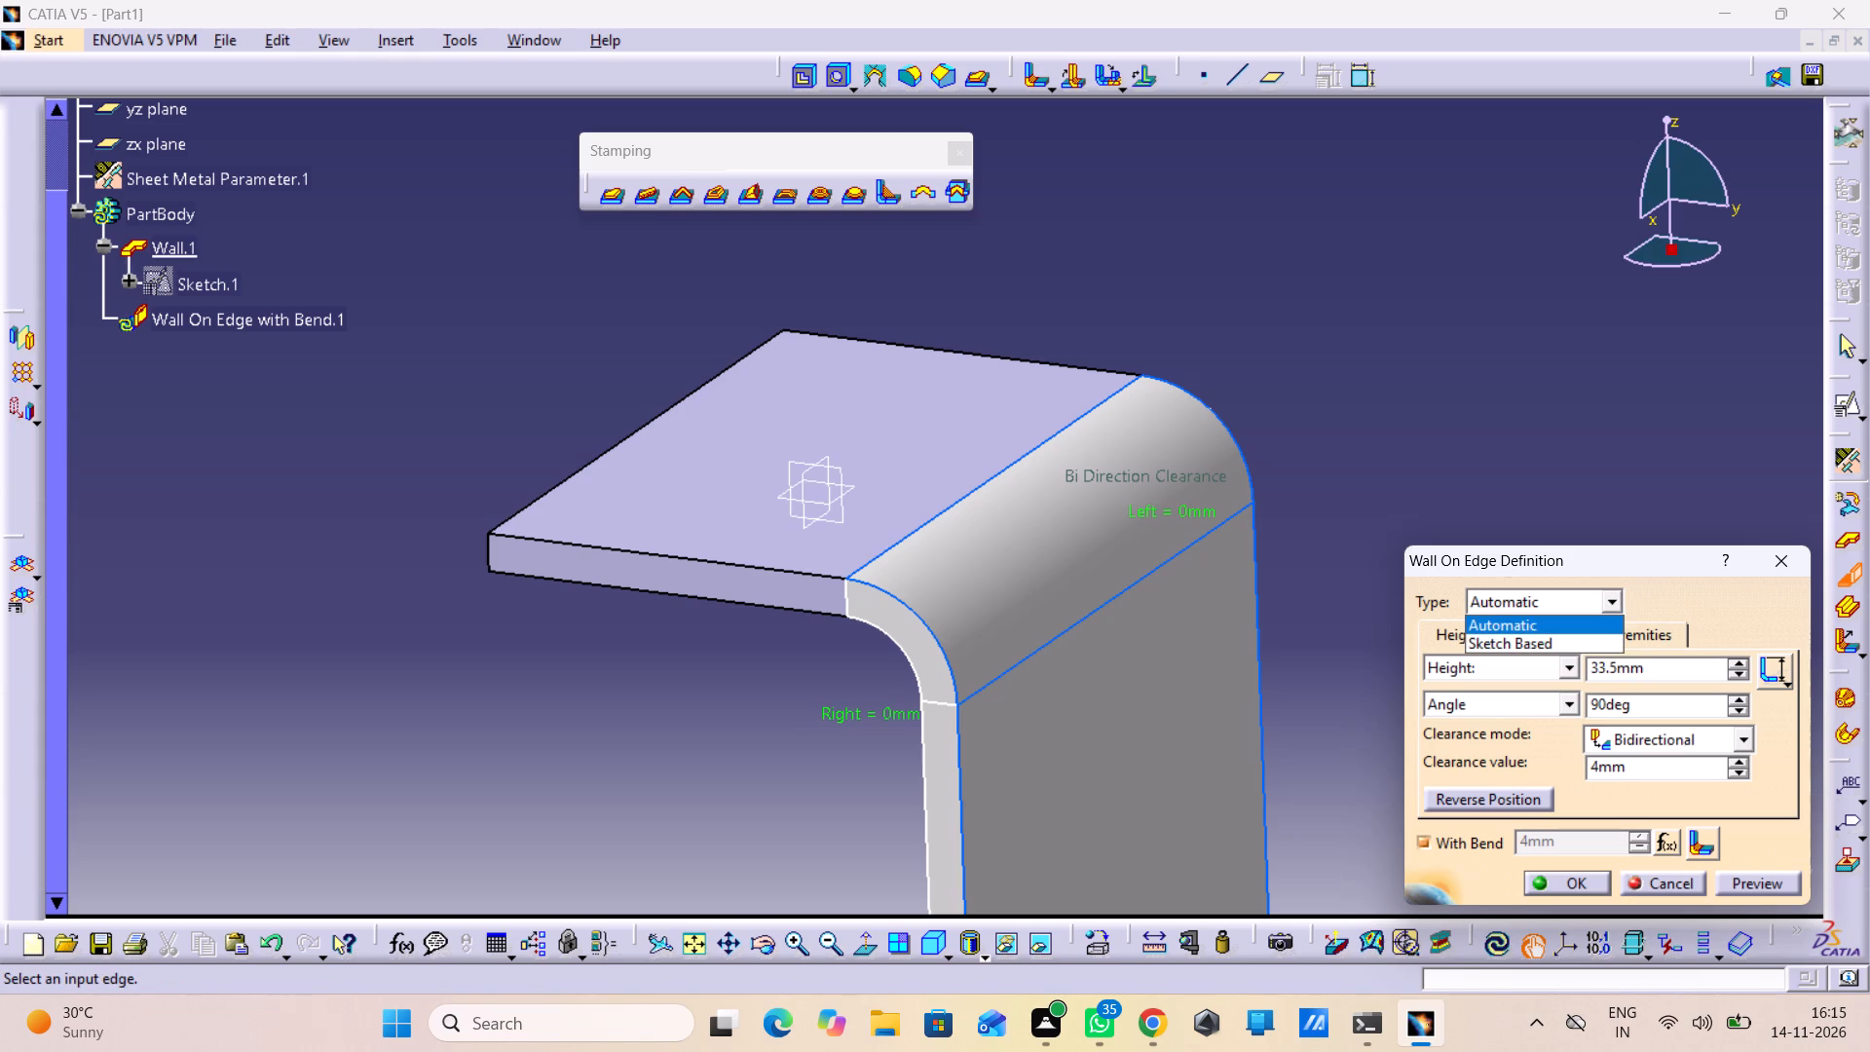
pyautogui.click(1528, 629)
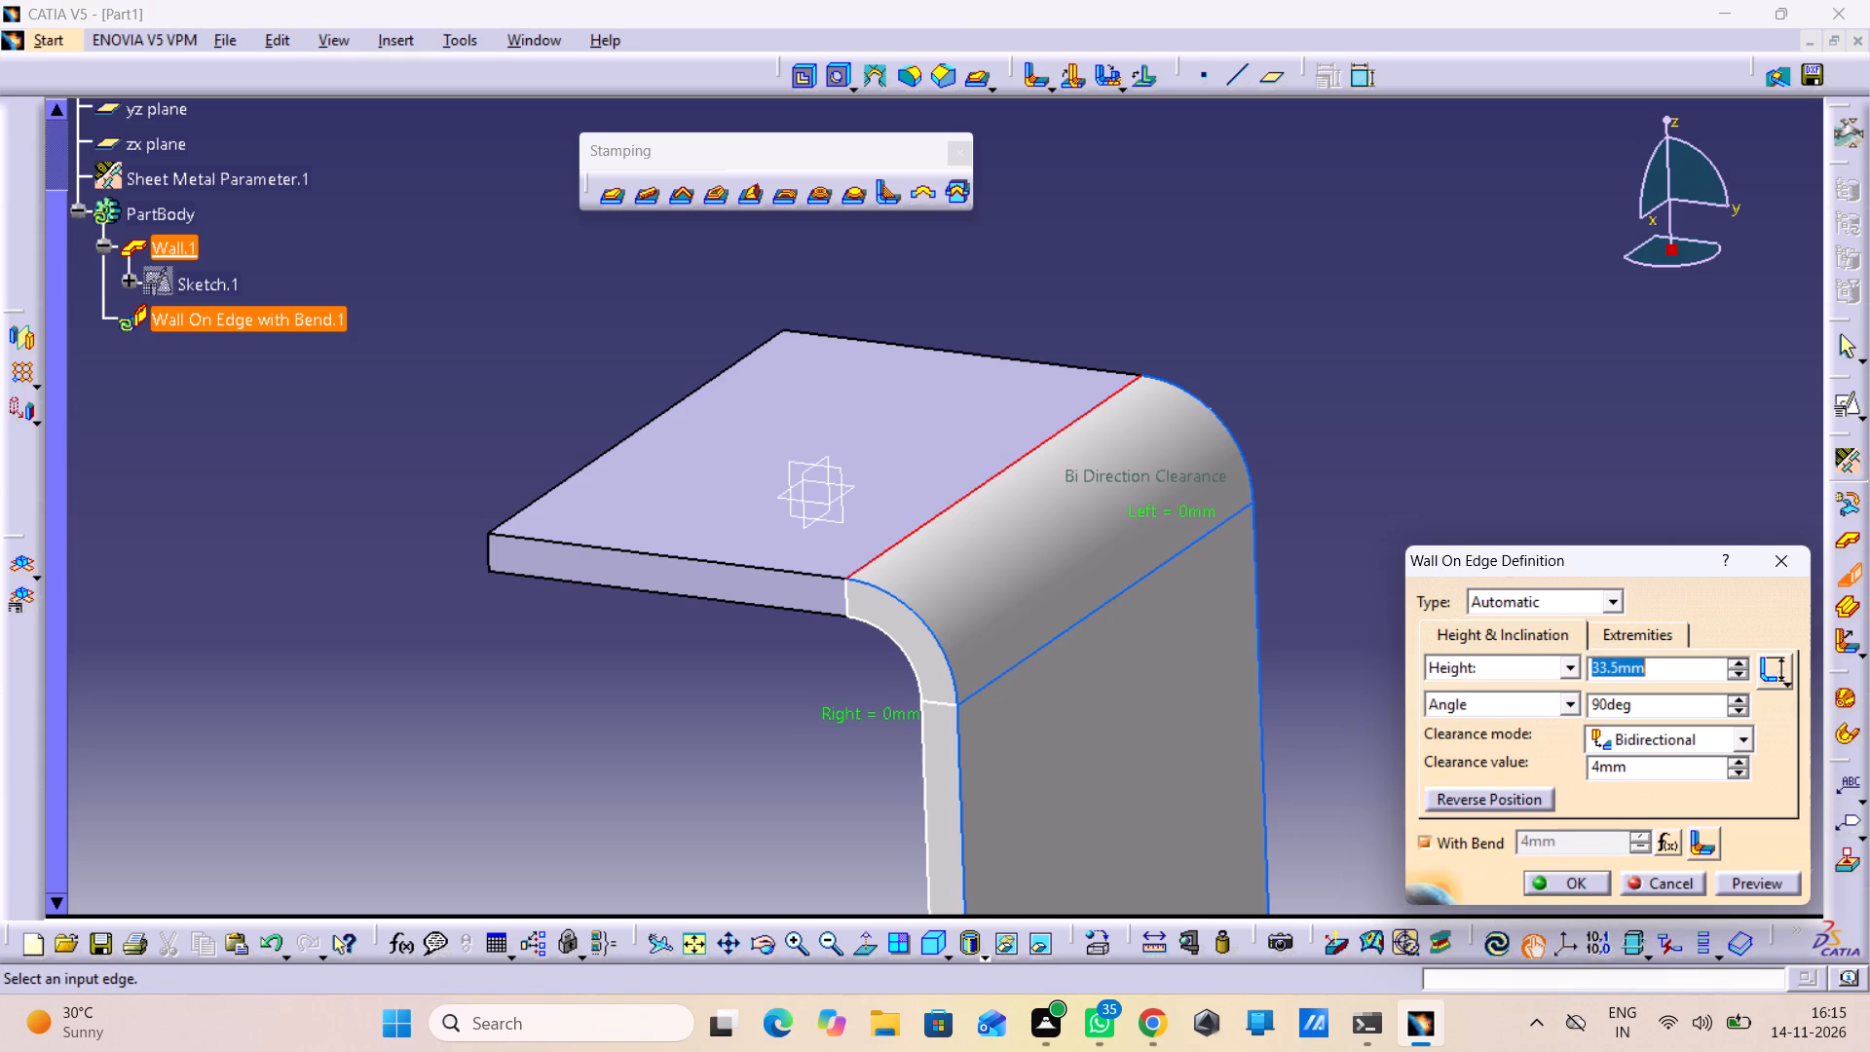
pyautogui.doubleClick(1653, 770)
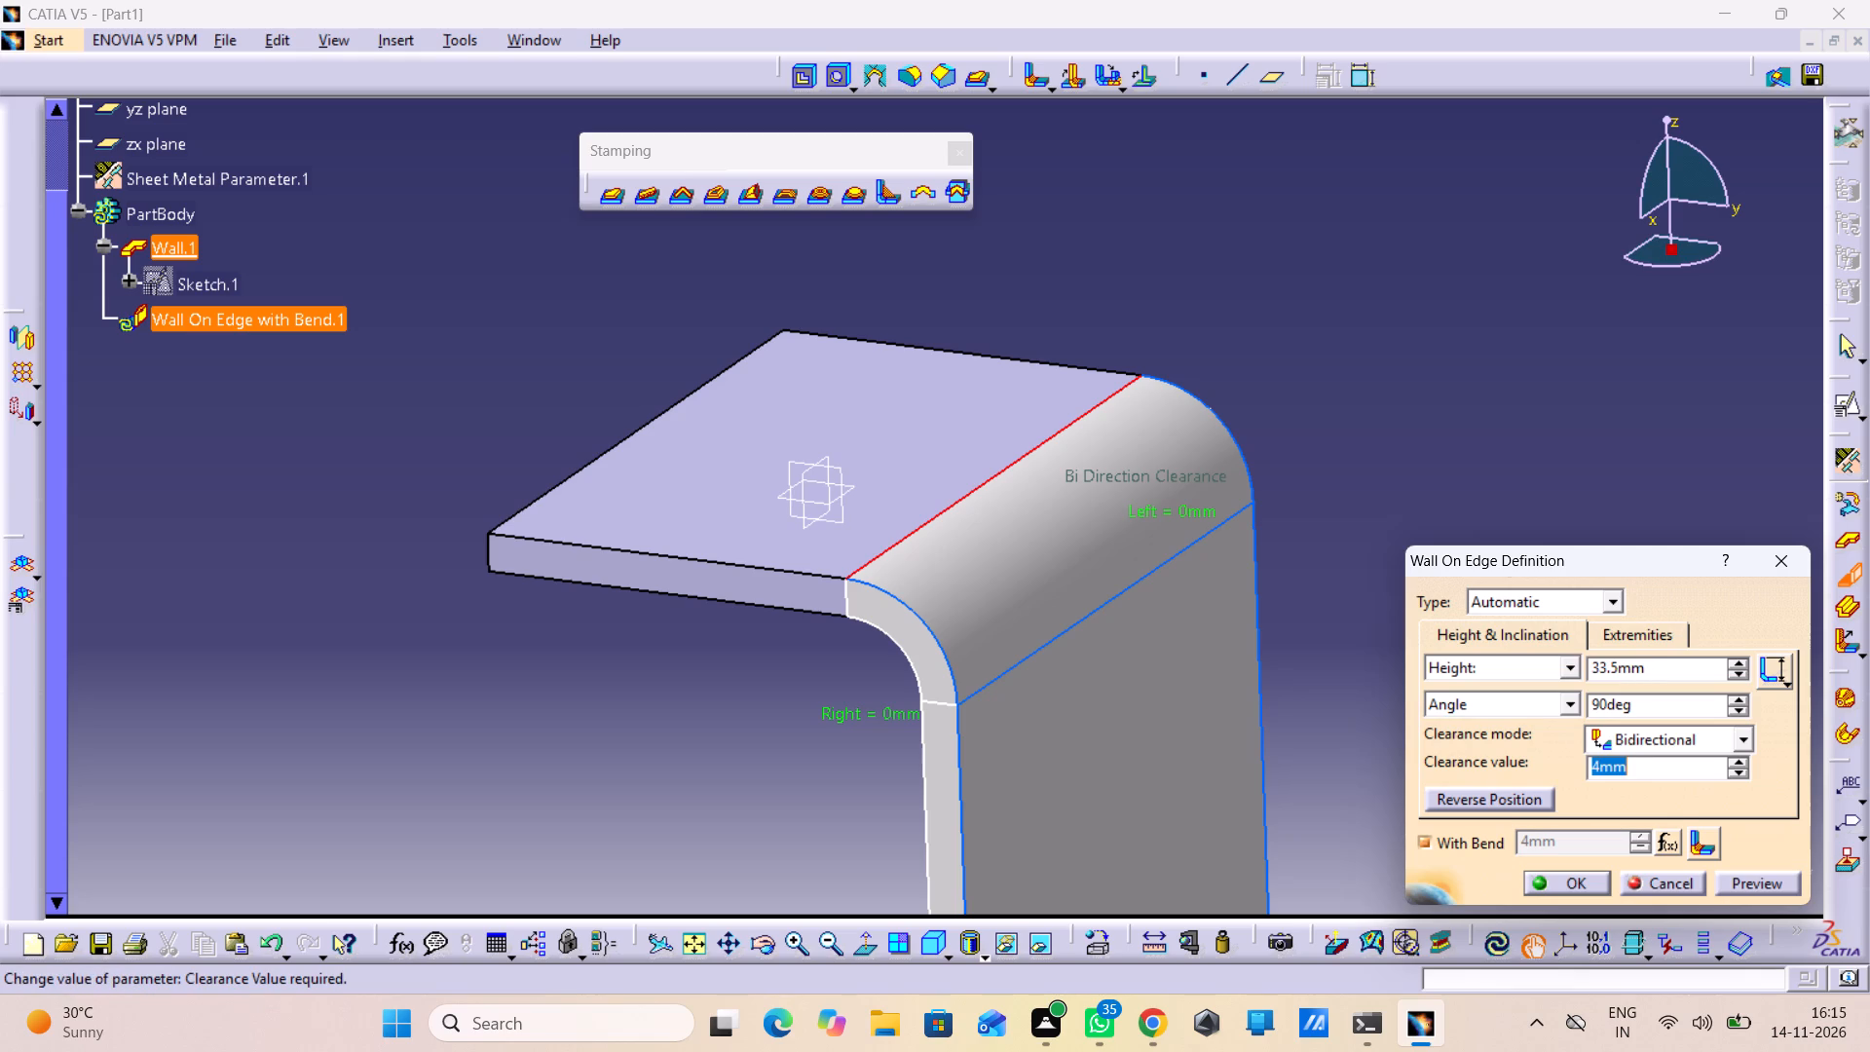
pyautogui.press('0')
pyautogui.press('Return')
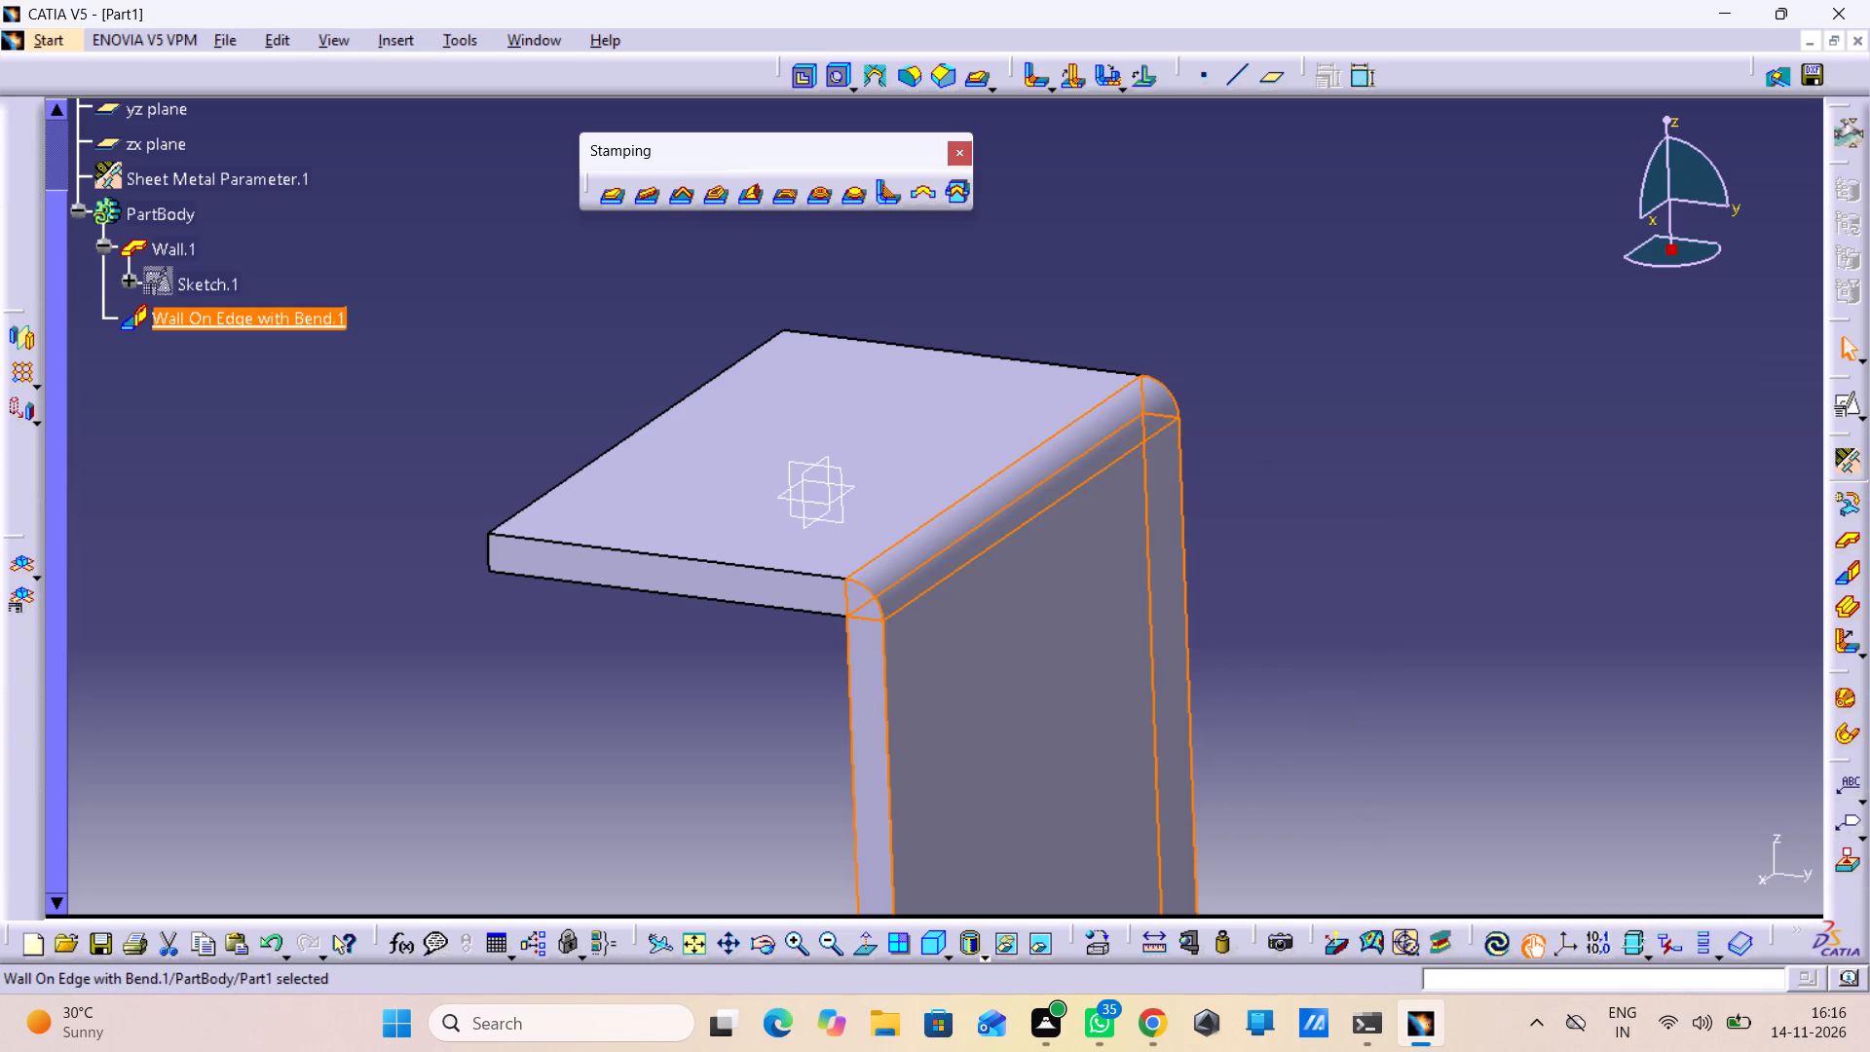
pyautogui.click(1450, 644)
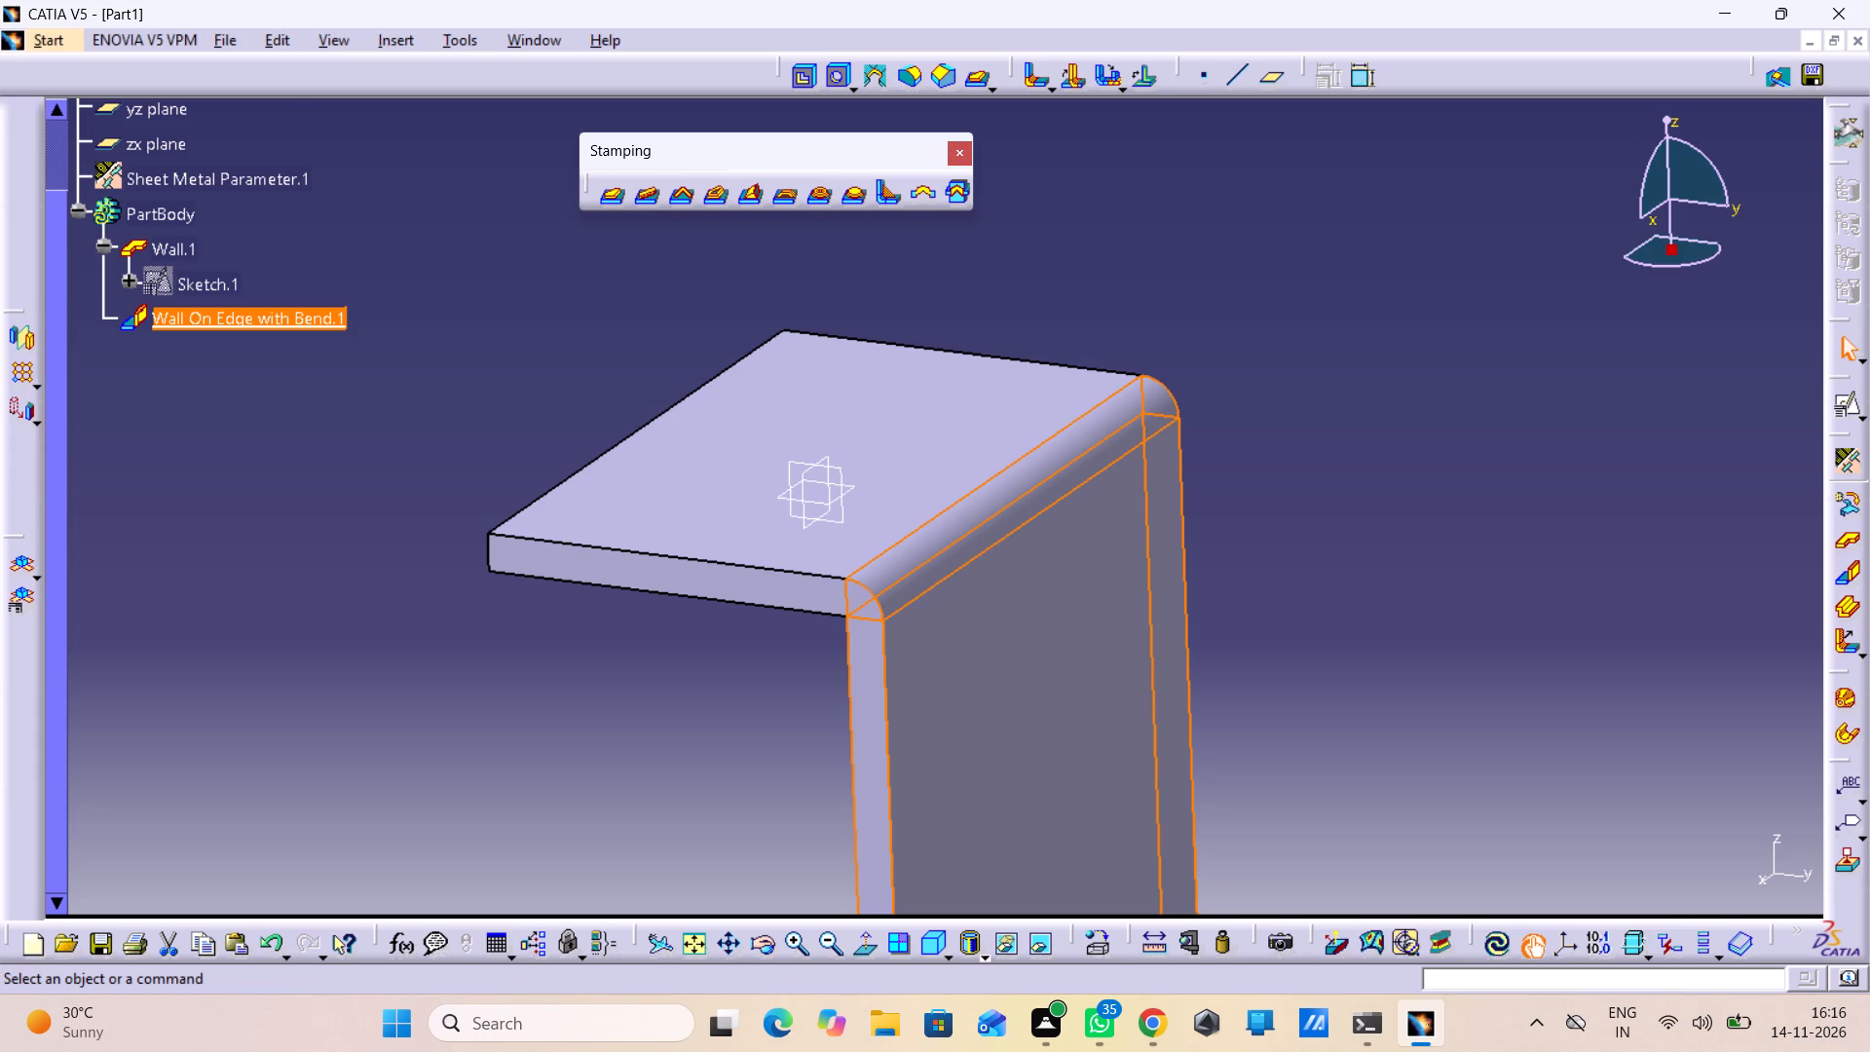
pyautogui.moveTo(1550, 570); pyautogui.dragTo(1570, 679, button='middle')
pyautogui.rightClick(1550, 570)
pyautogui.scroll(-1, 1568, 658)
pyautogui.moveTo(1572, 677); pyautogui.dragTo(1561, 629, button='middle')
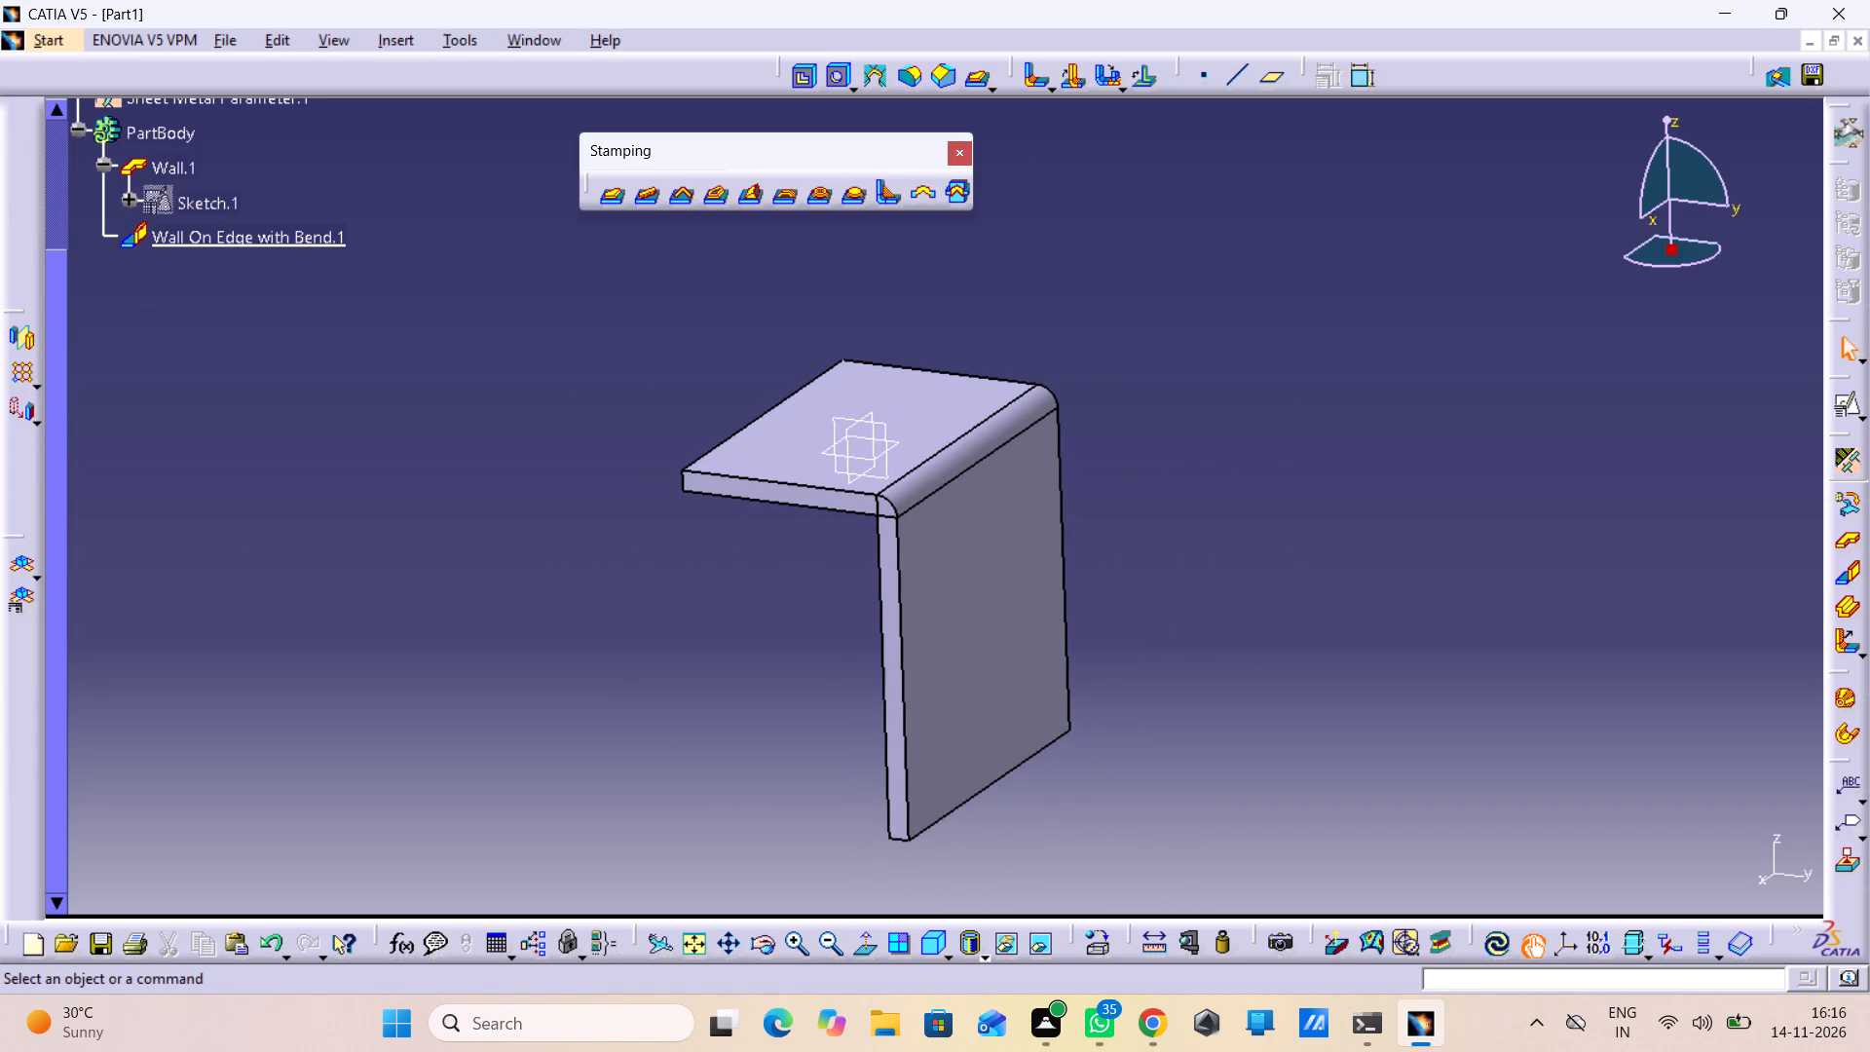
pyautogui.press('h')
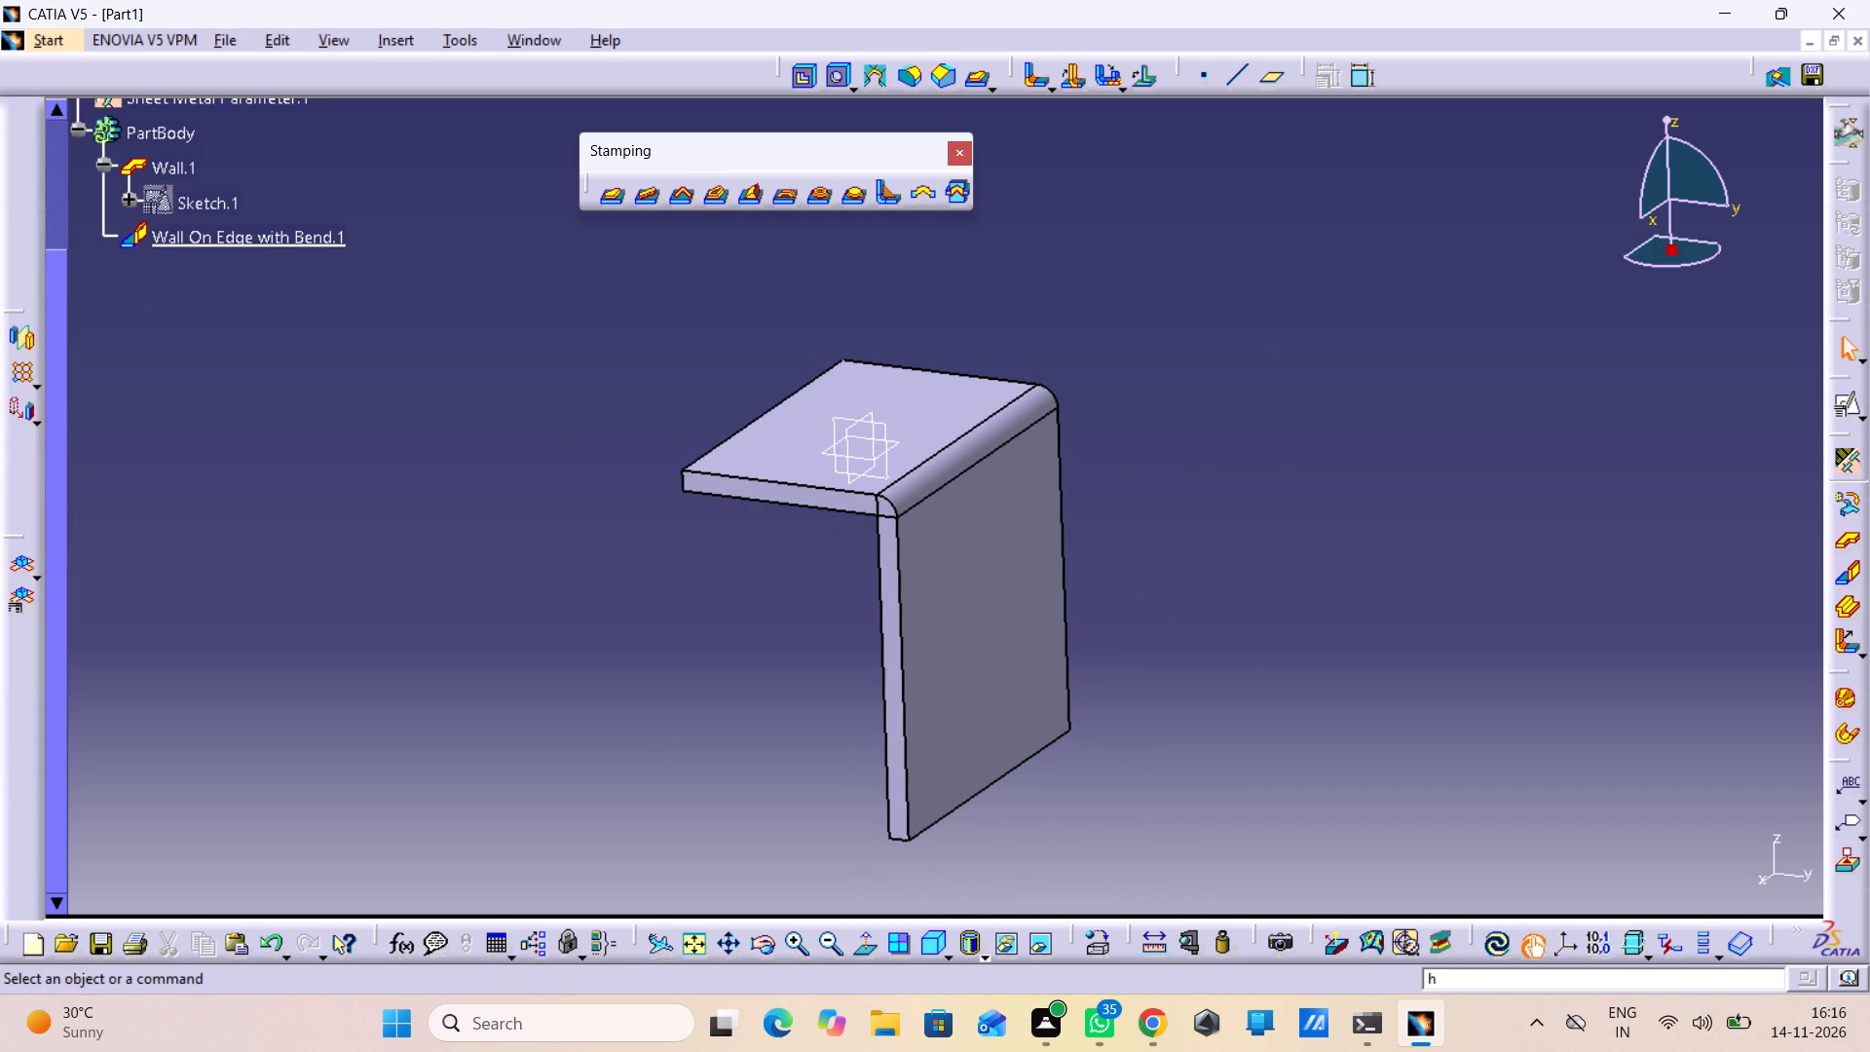
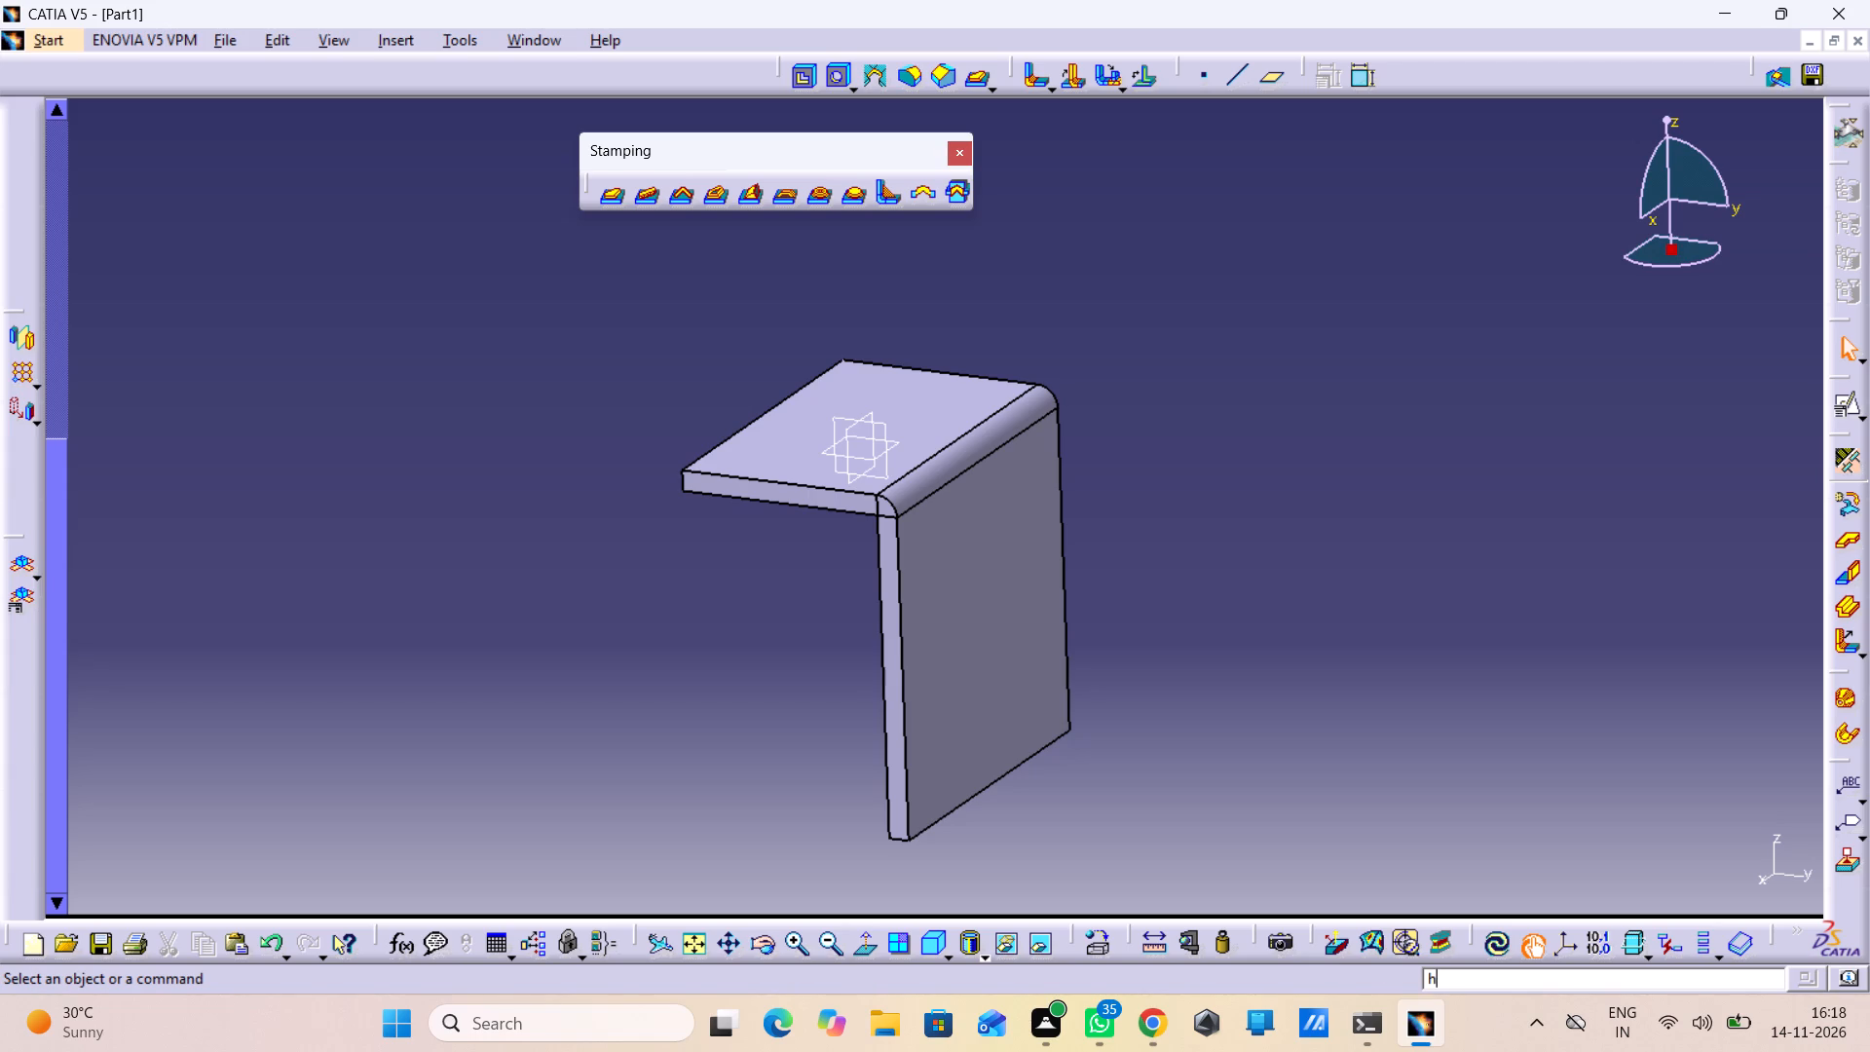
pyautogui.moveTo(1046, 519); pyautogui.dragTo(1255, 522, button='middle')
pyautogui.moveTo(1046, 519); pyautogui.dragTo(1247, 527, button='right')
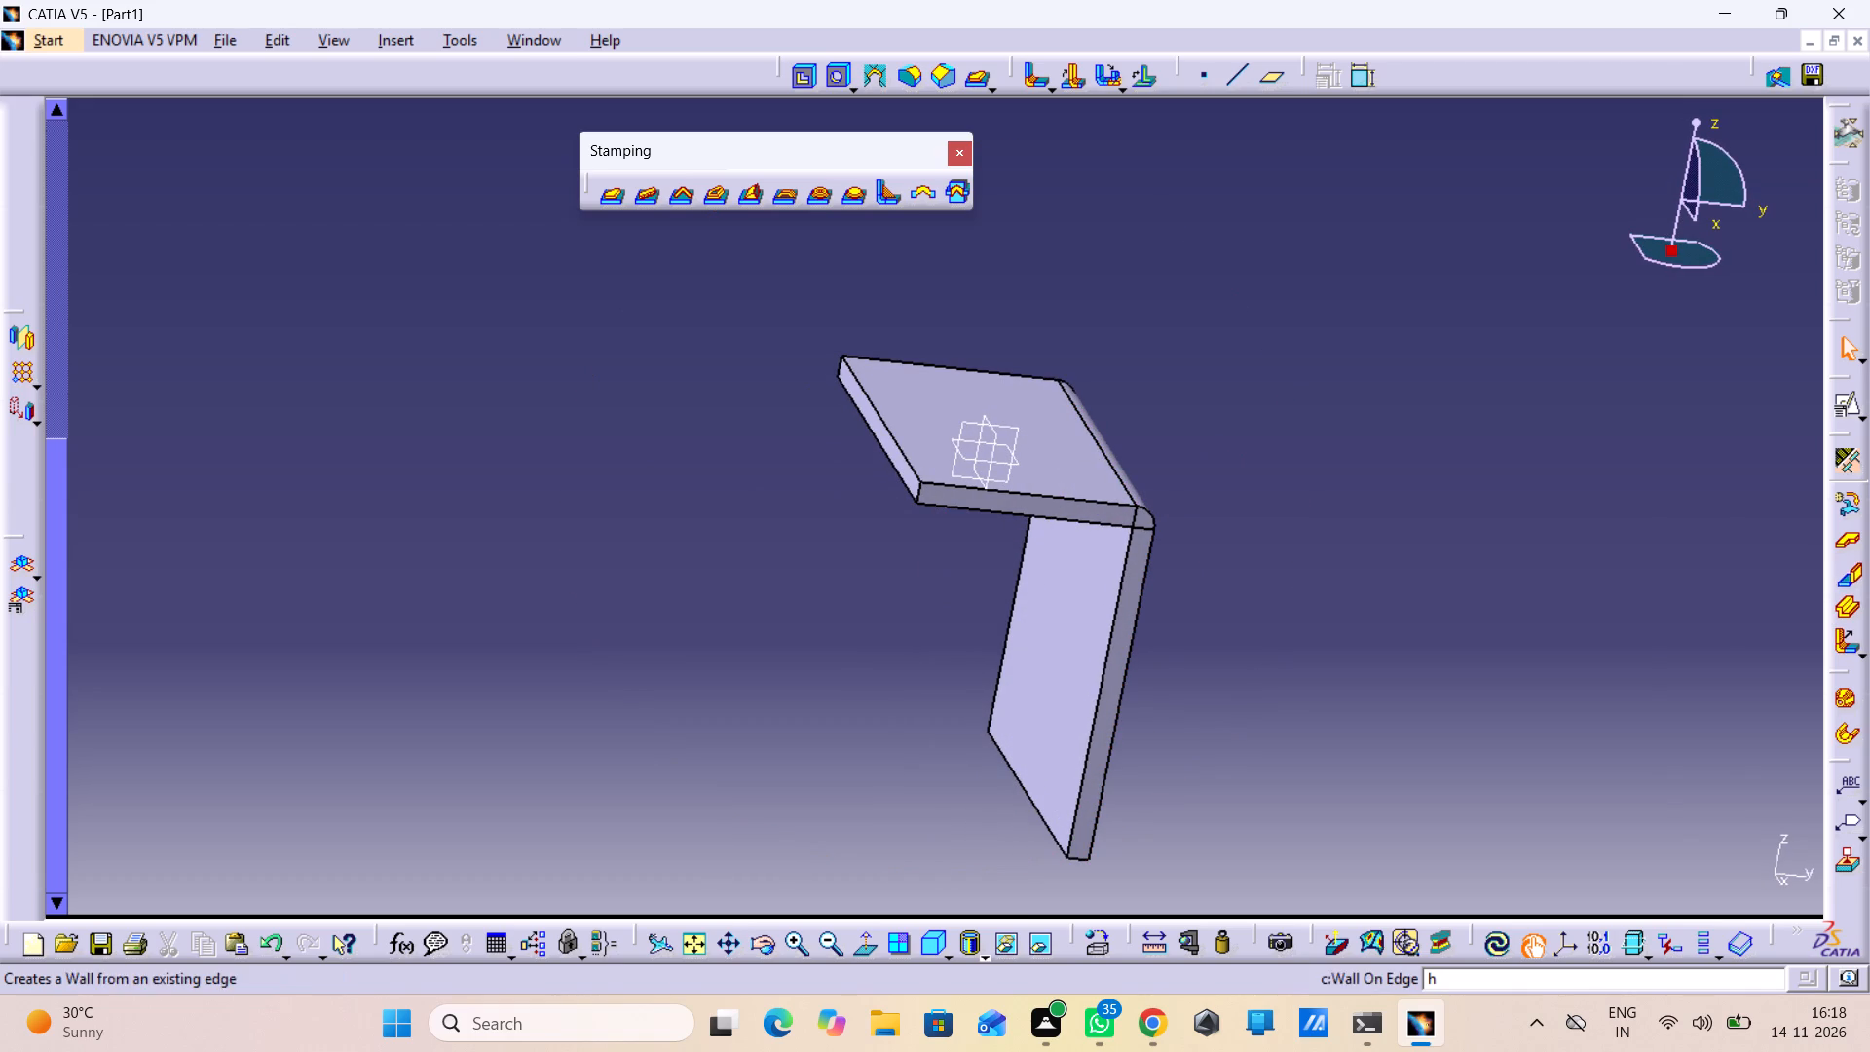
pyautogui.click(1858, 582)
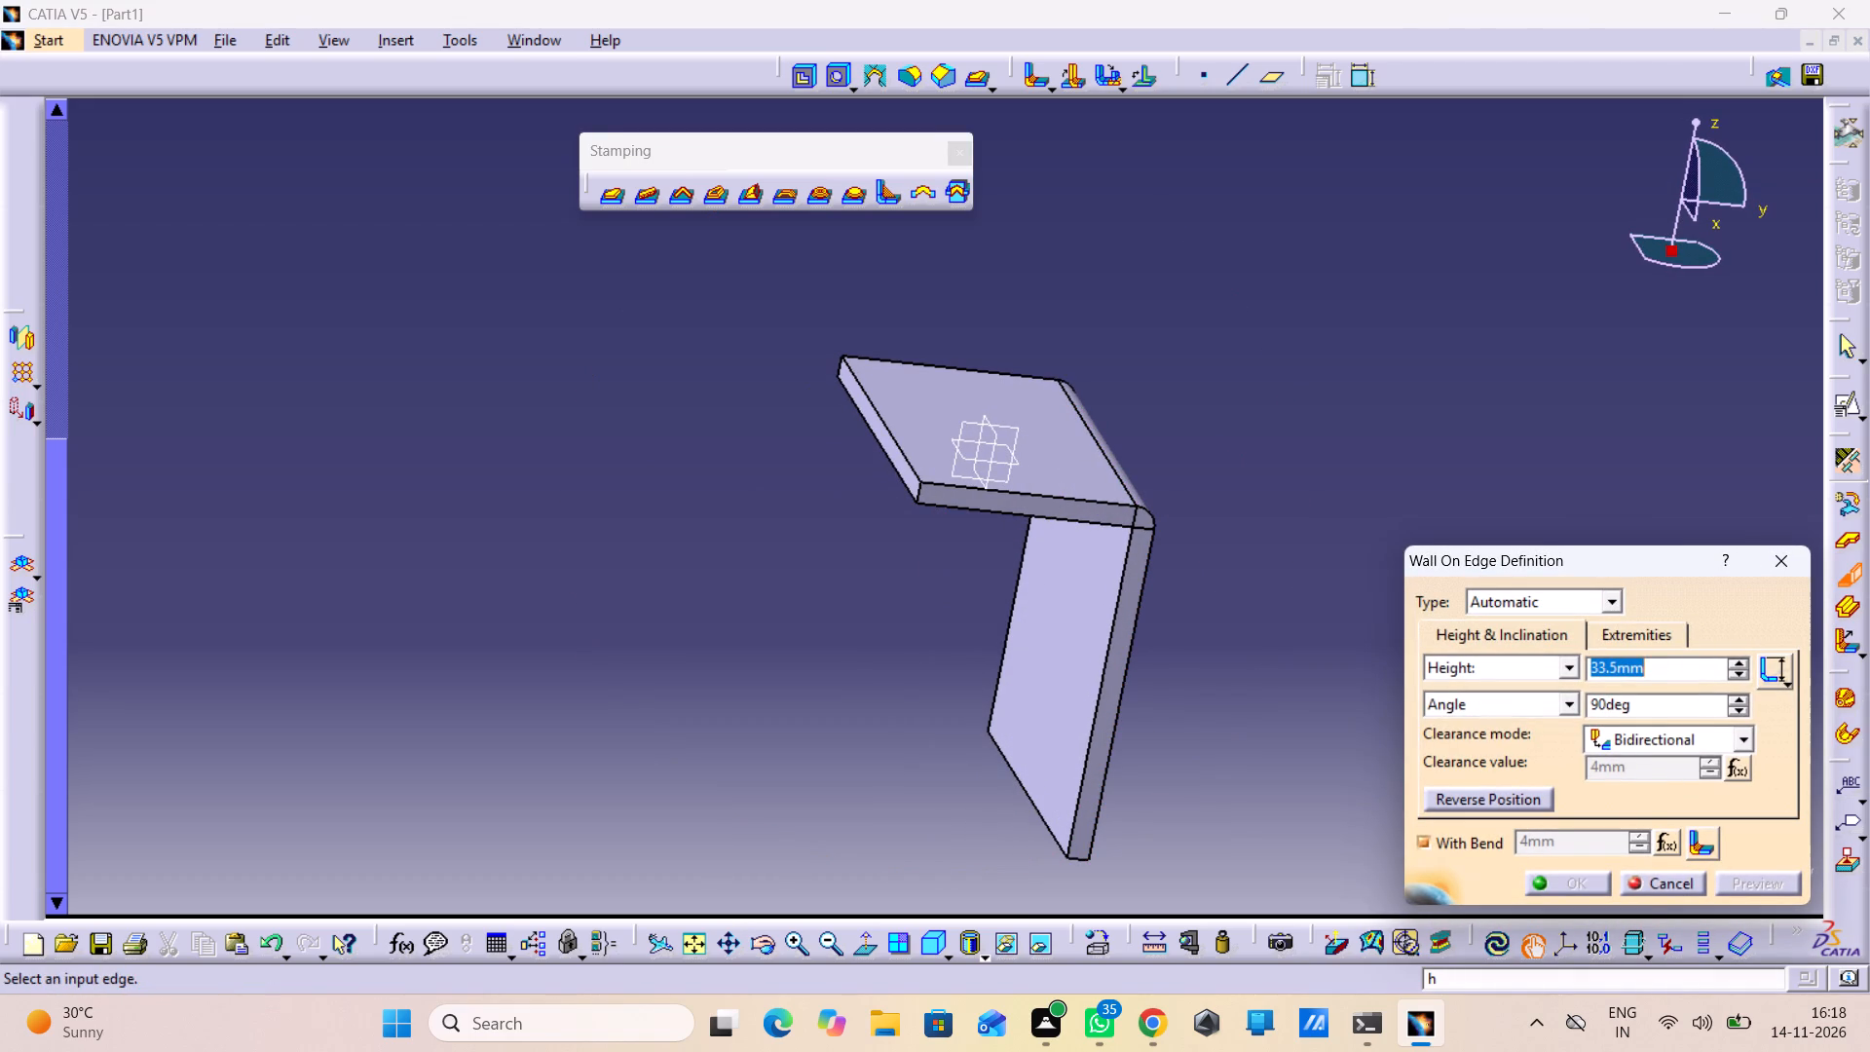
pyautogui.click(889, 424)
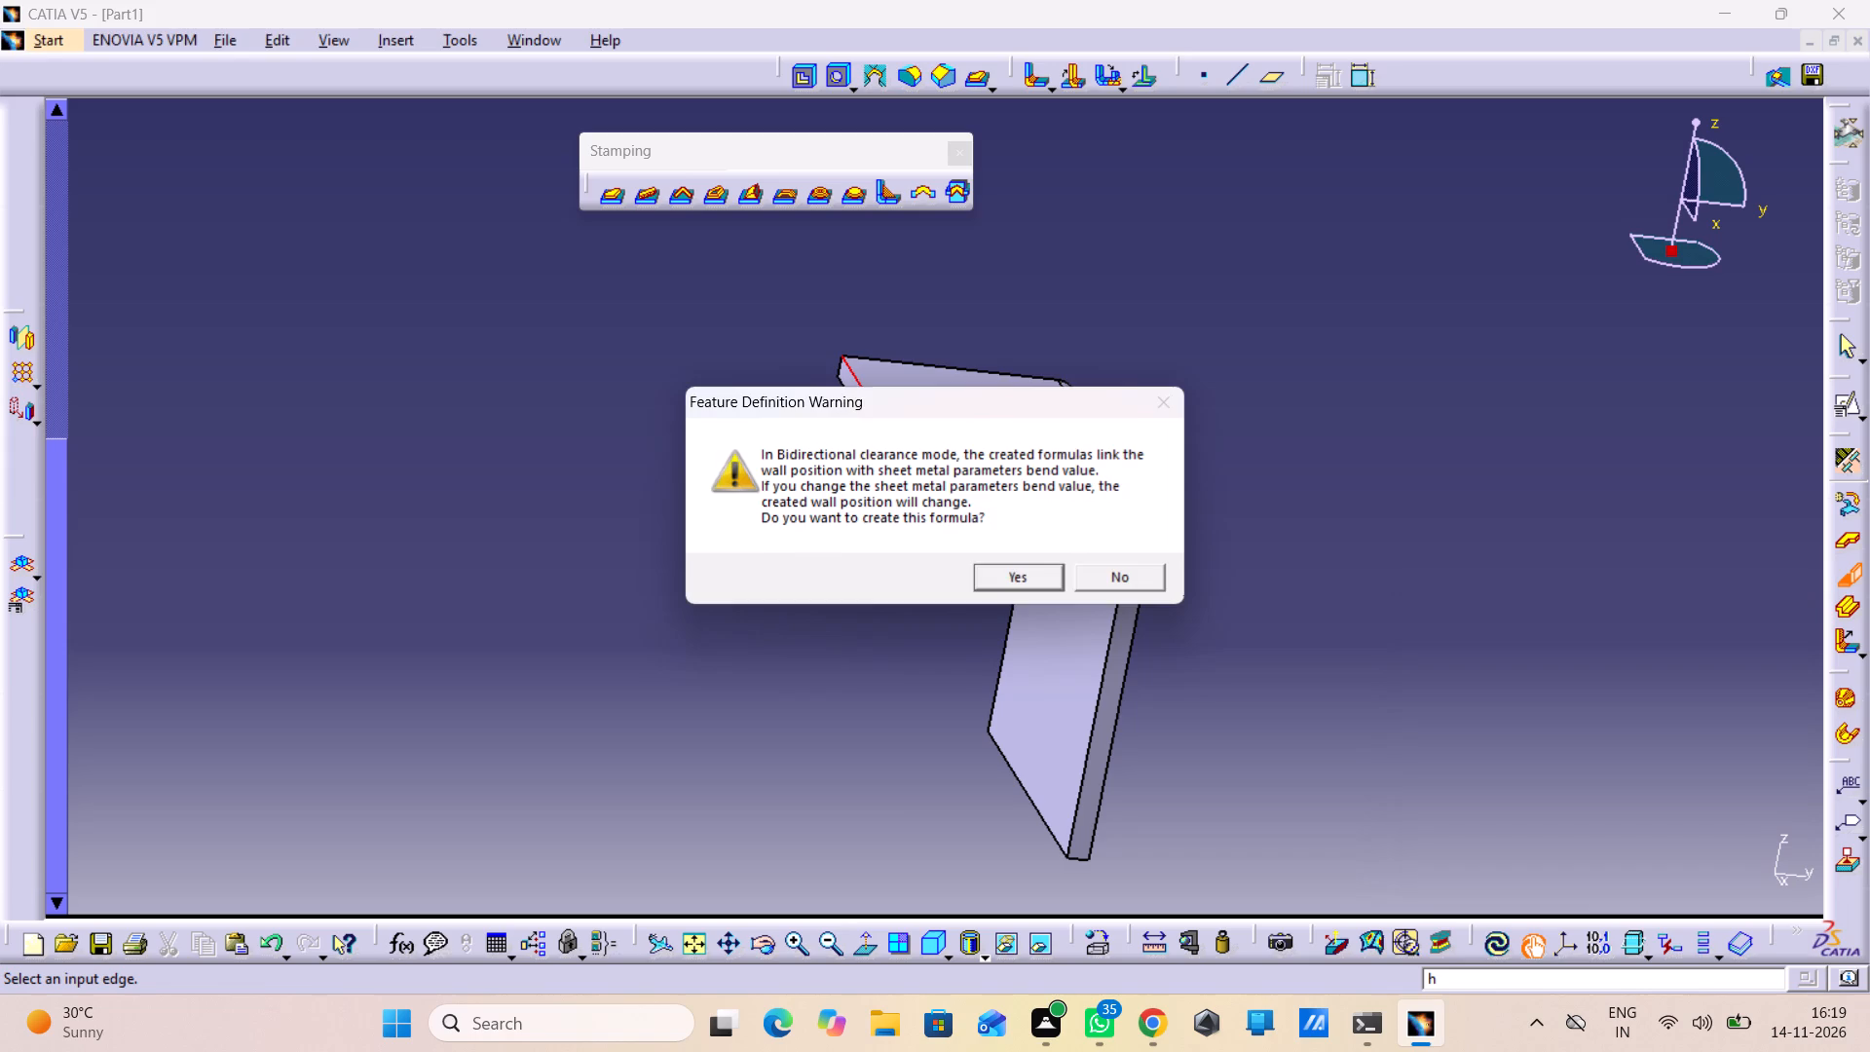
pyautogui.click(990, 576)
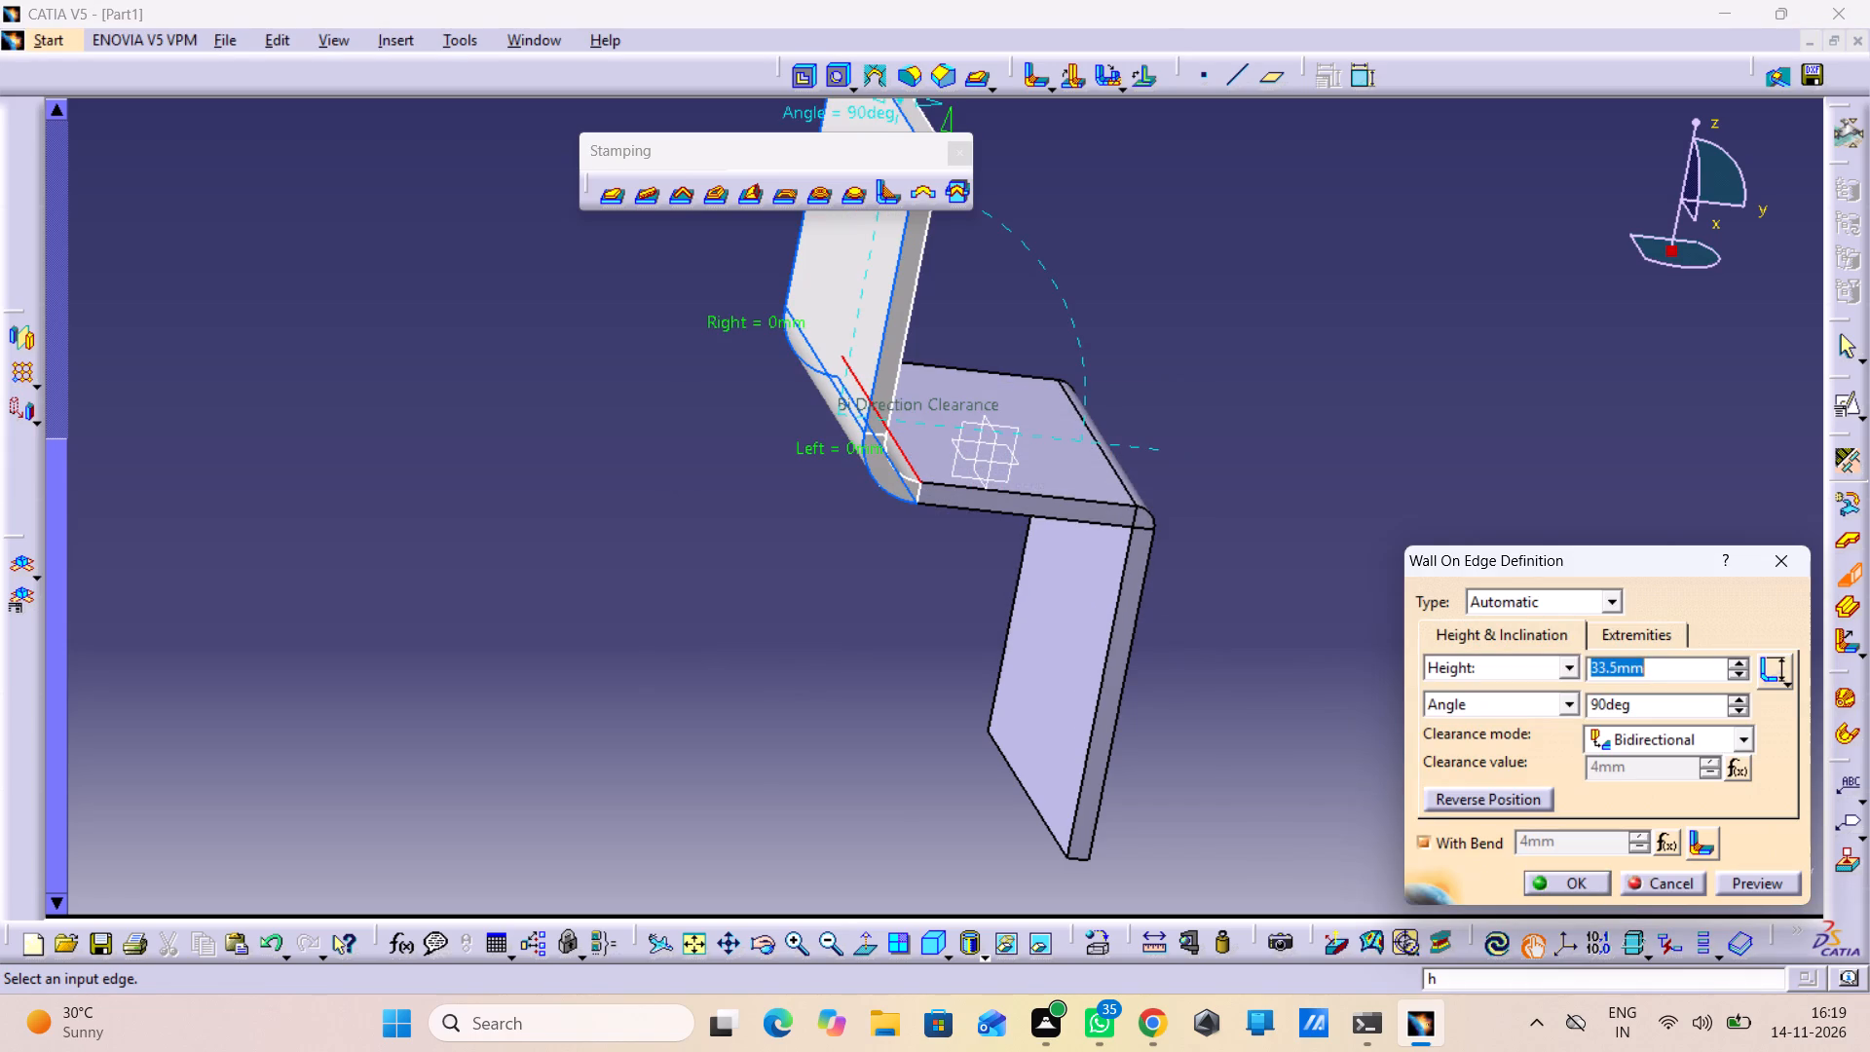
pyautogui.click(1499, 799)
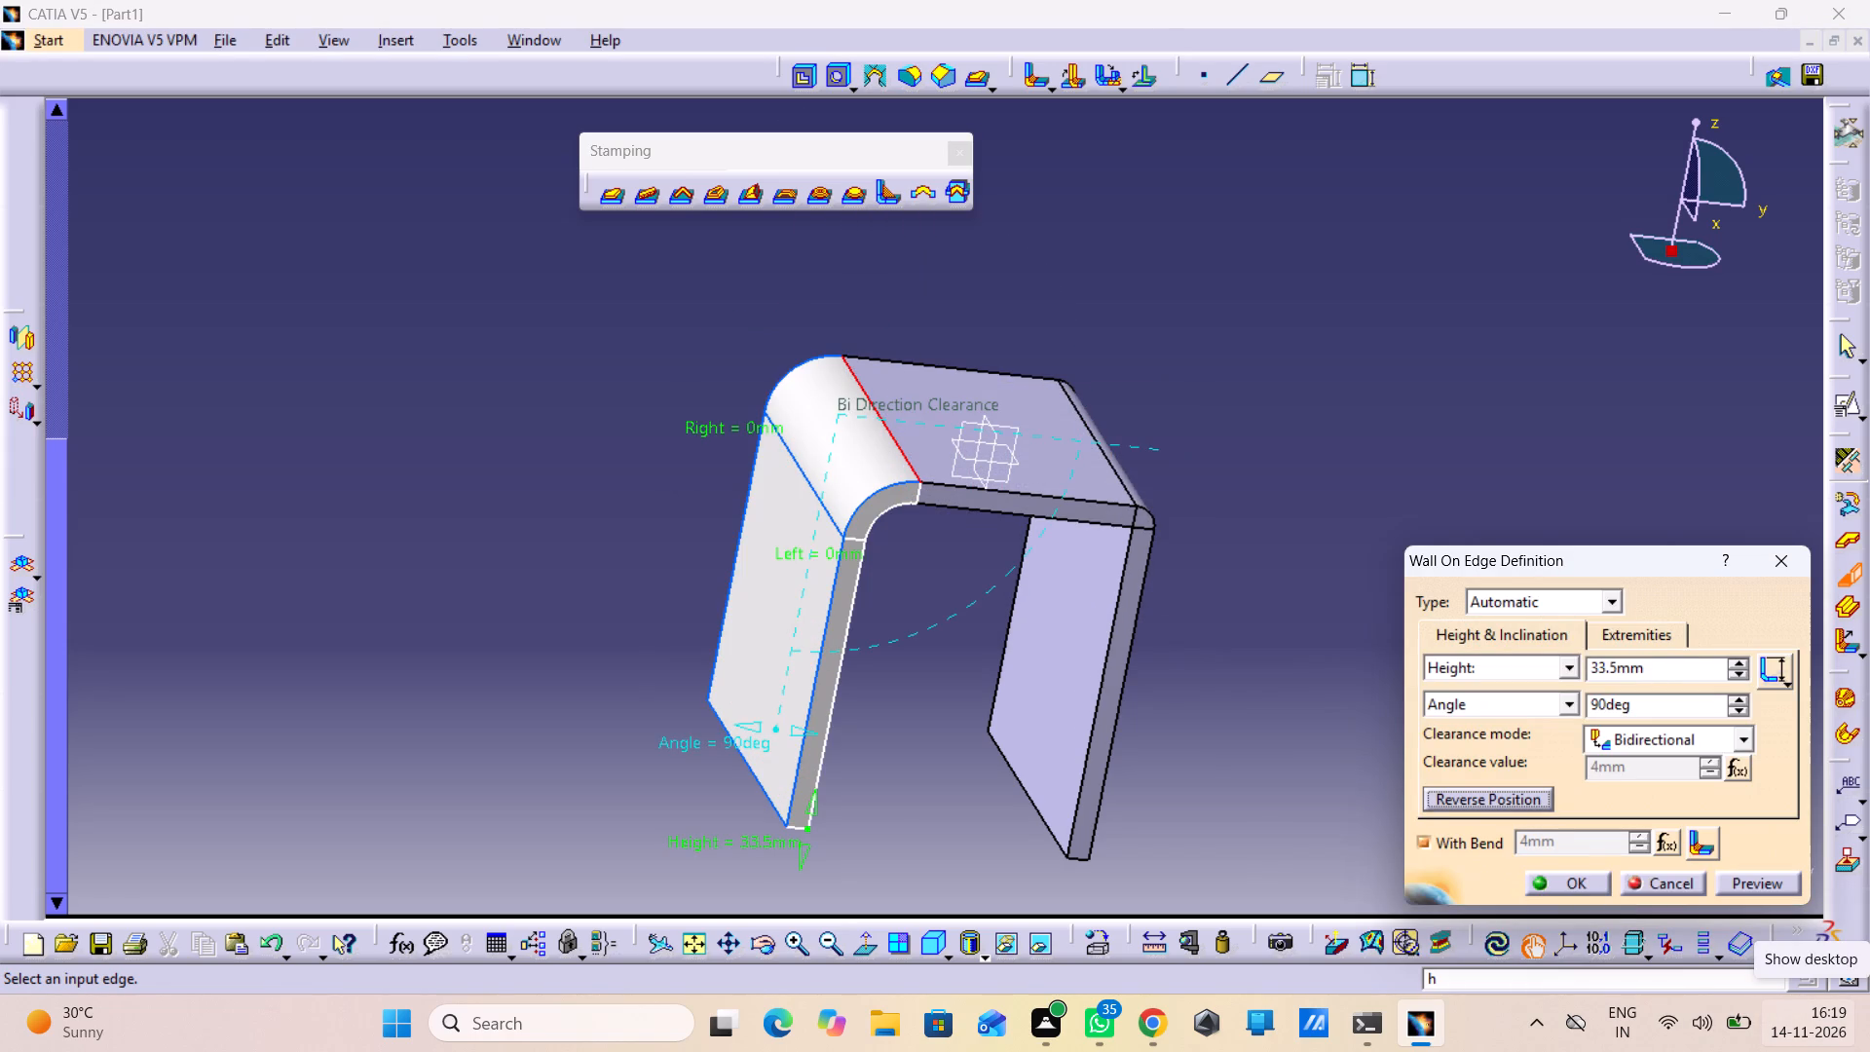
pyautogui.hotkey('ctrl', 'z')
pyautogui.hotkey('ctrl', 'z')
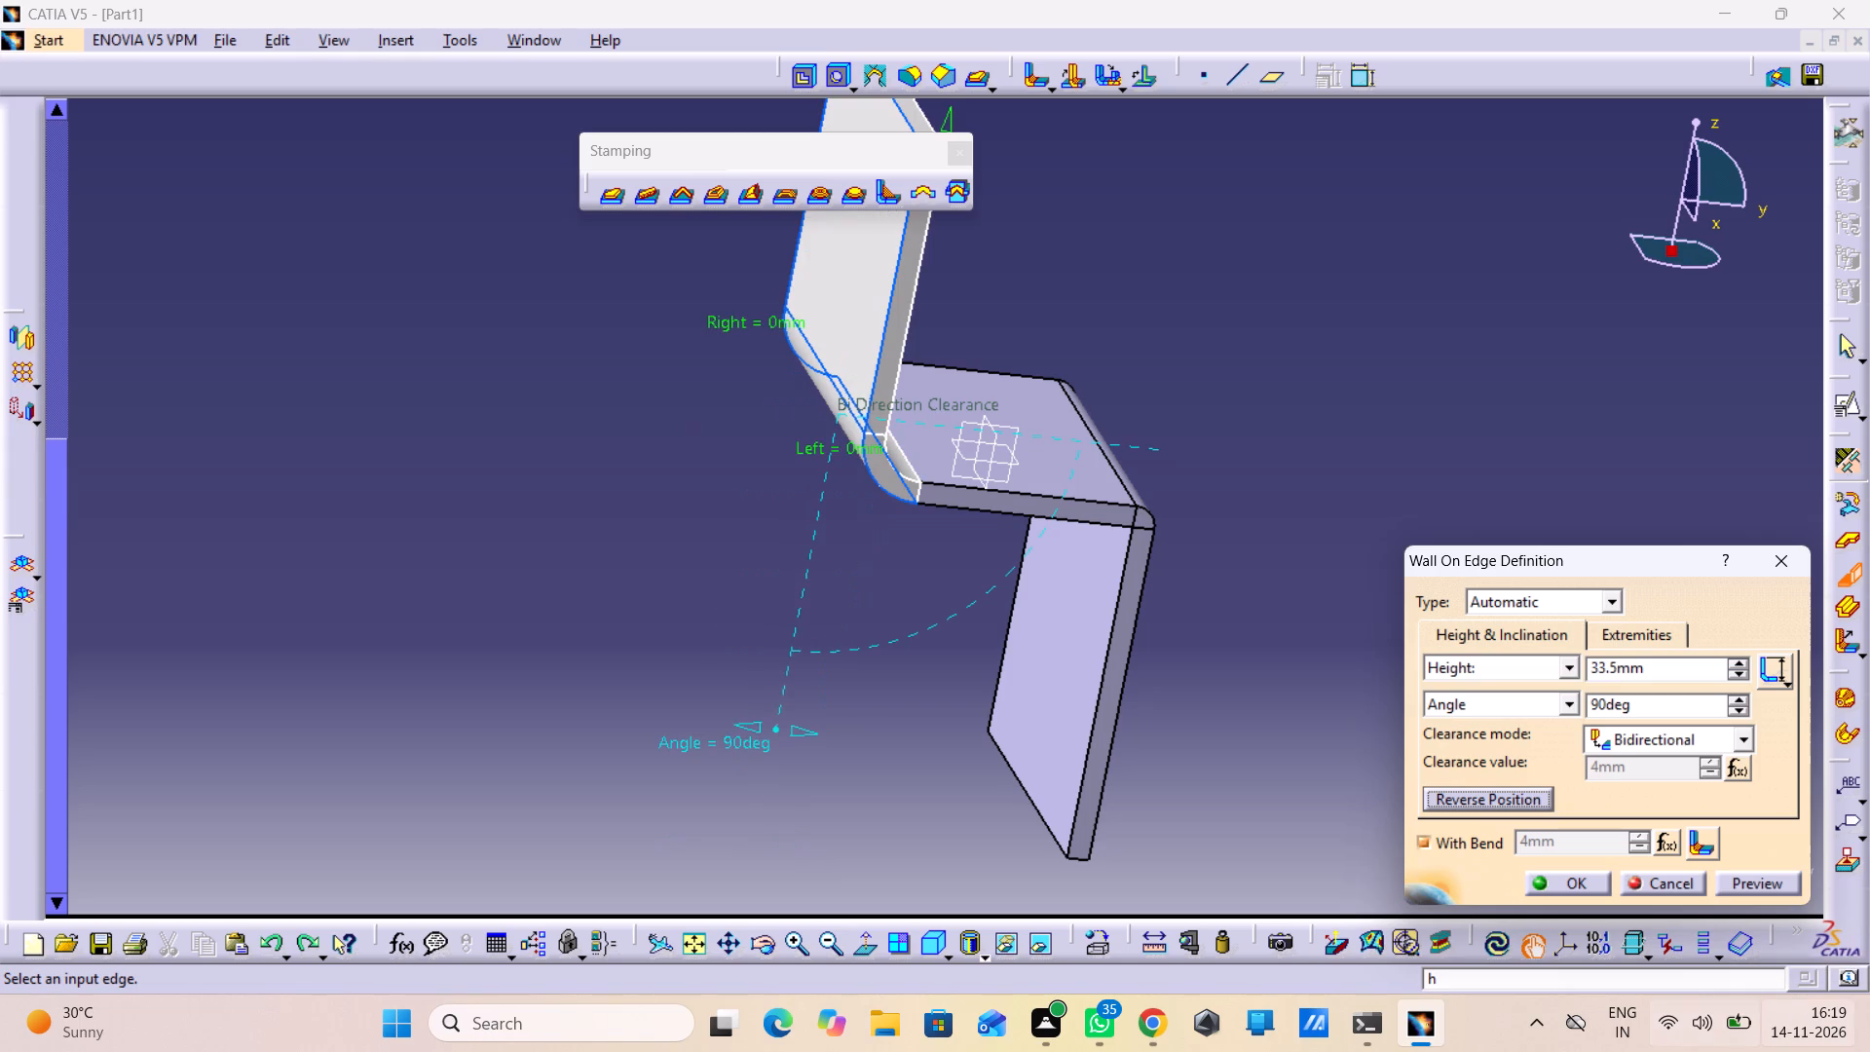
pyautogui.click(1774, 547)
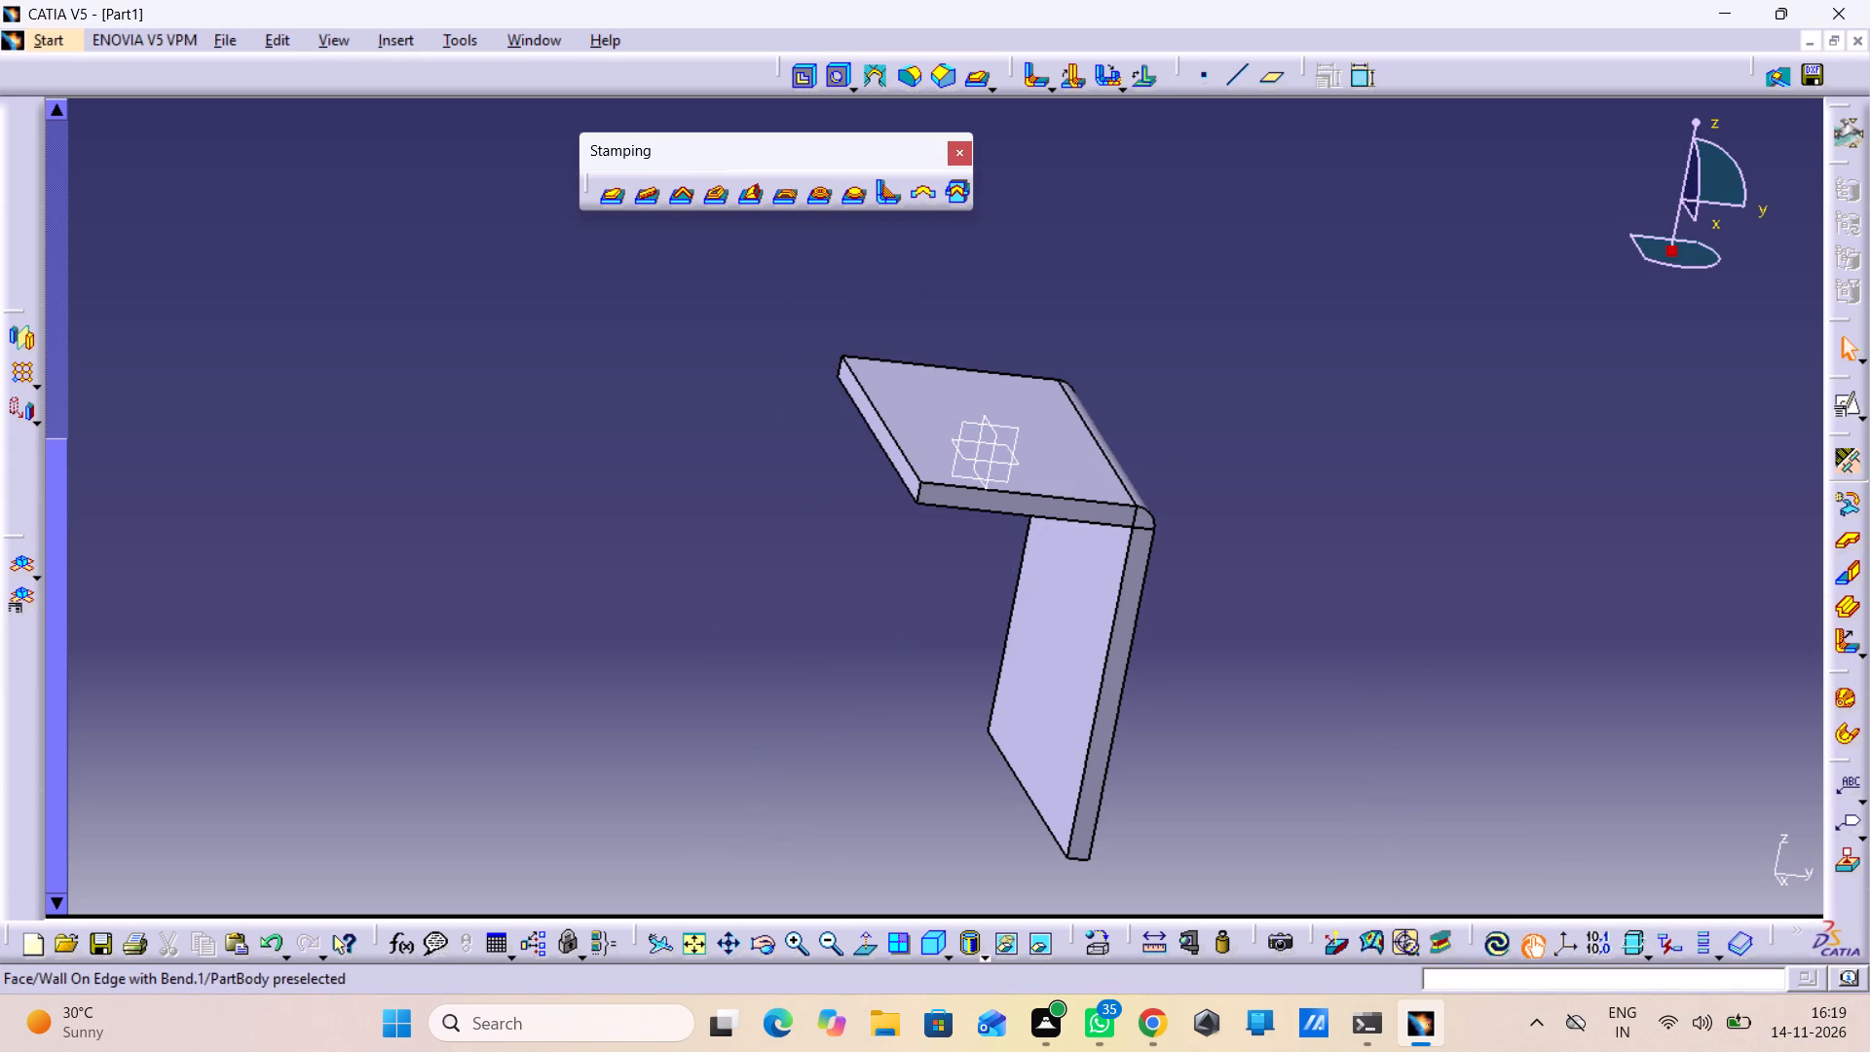
# Mirror the bent wall on edge about the zx plane onto the opposite side of the base wall.
pyautogui.scroll(2, 424, 1051)
pyautogui.scroll(-5, 606, 632)
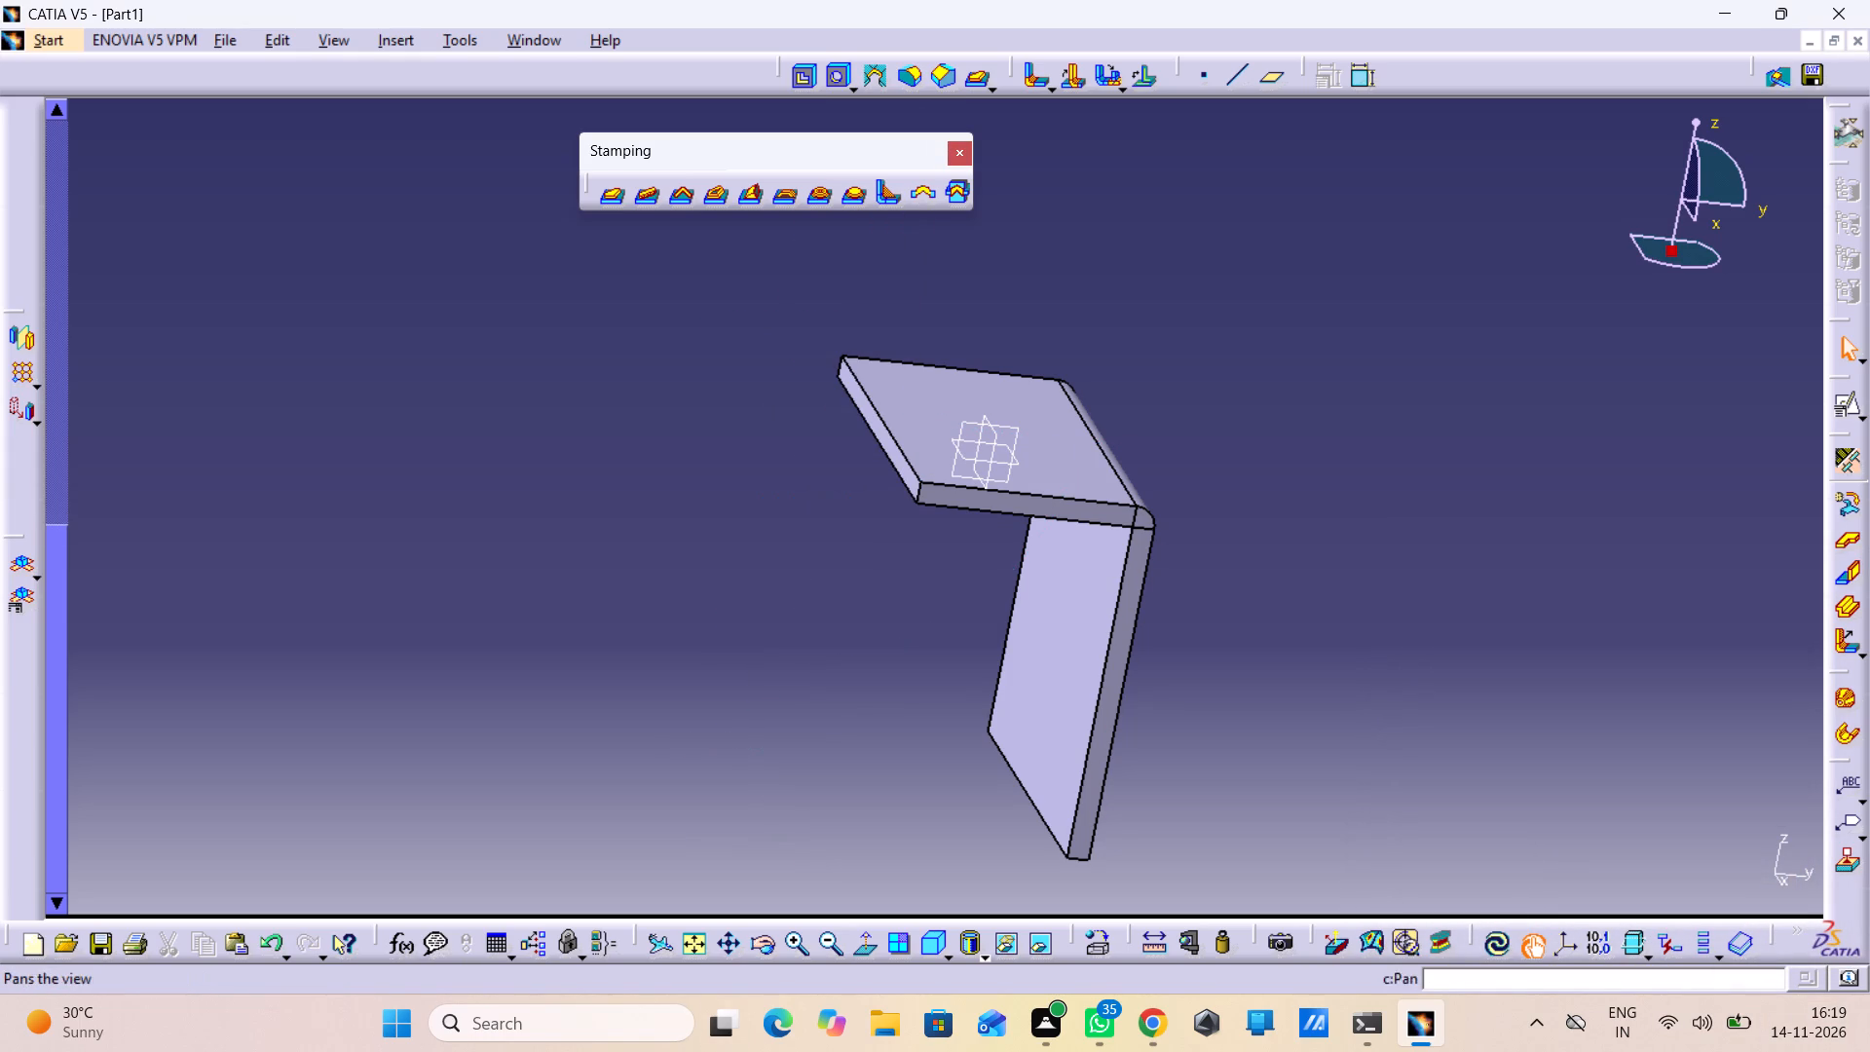
pyautogui.scroll(-10, 605, 629)
pyautogui.scroll(12, 620, 618)
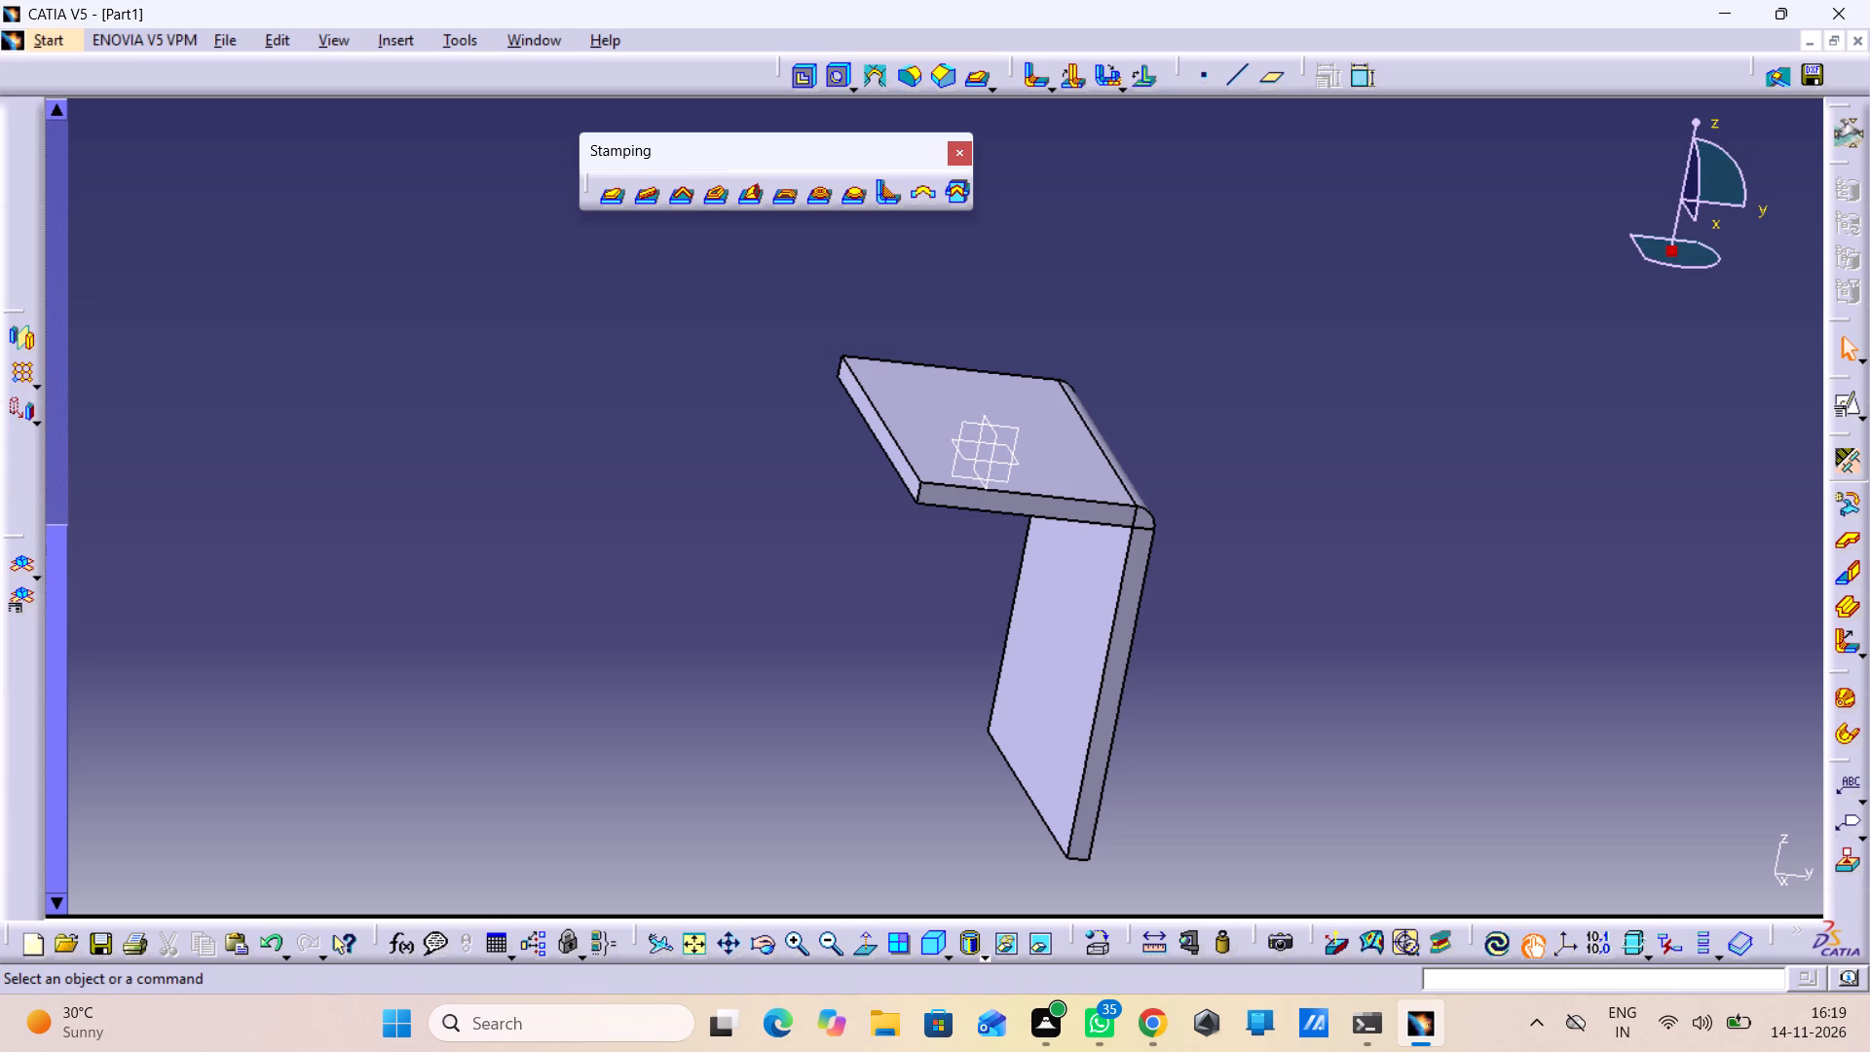
pyautogui.scroll(11, 635, 593)
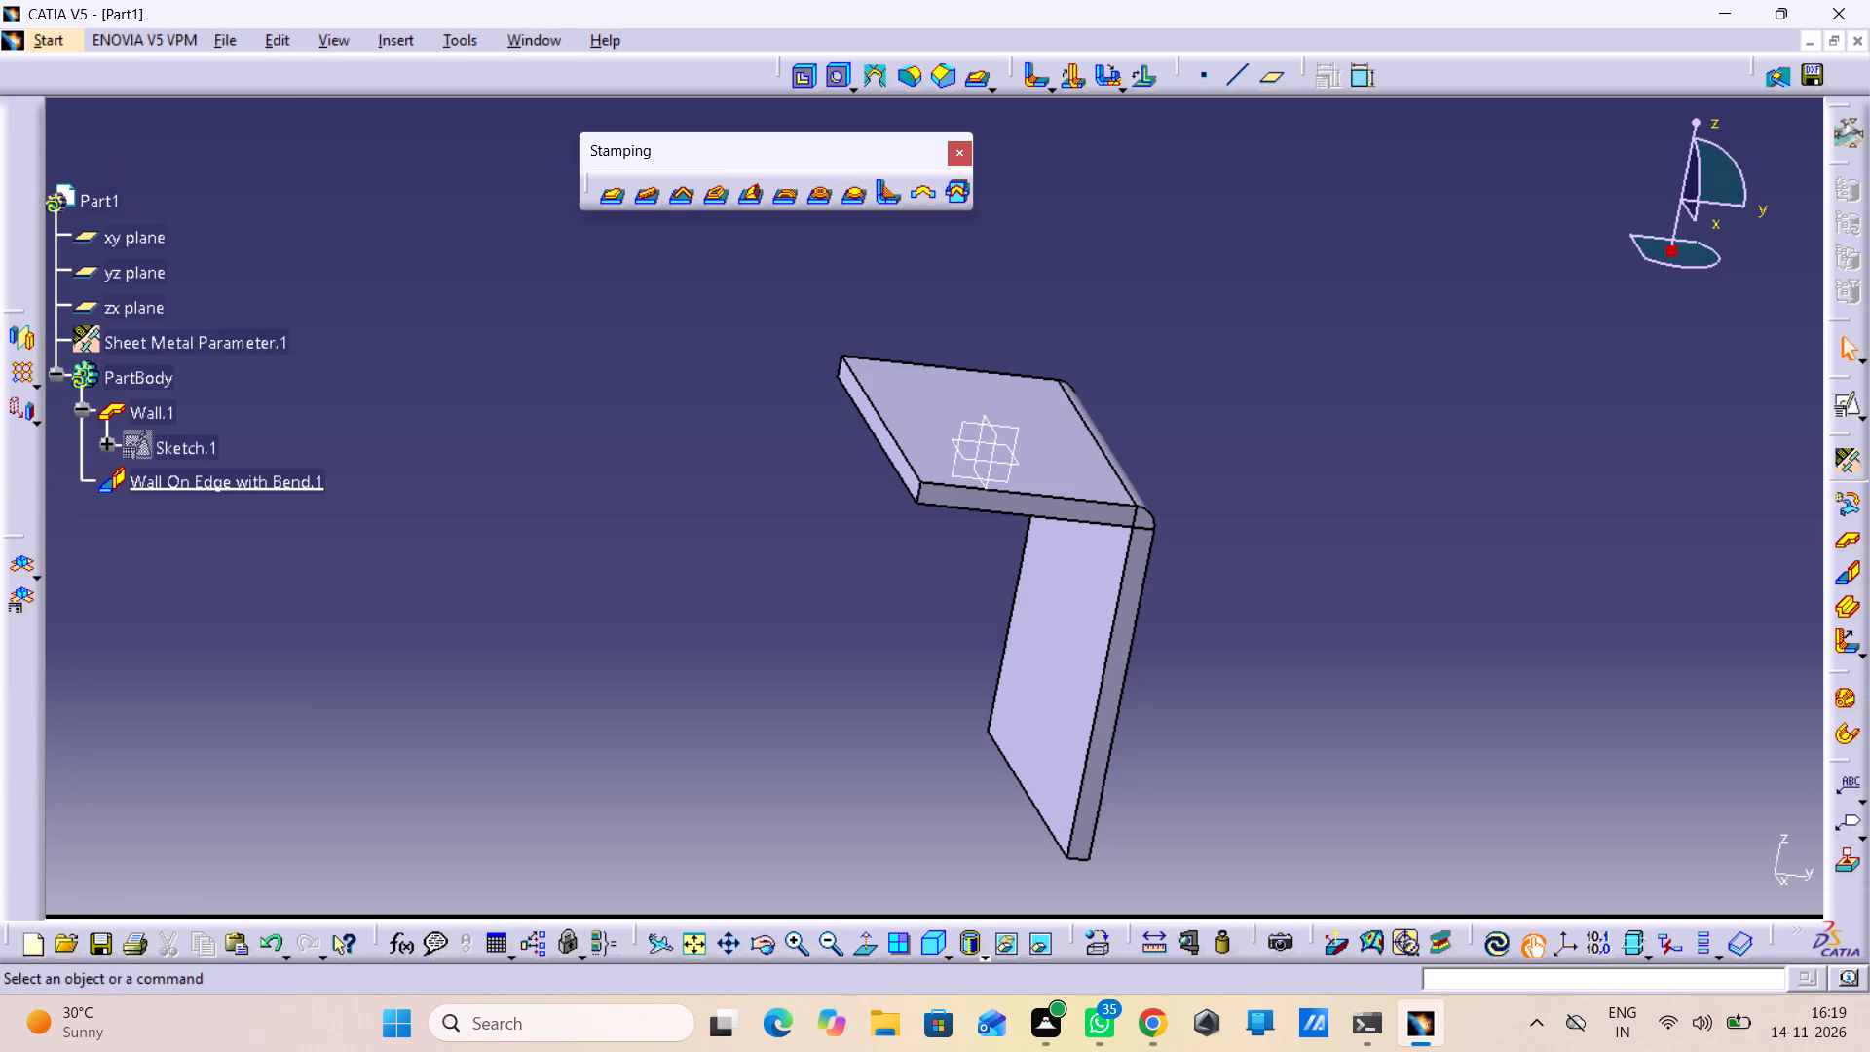
pyautogui.click(213, 483)
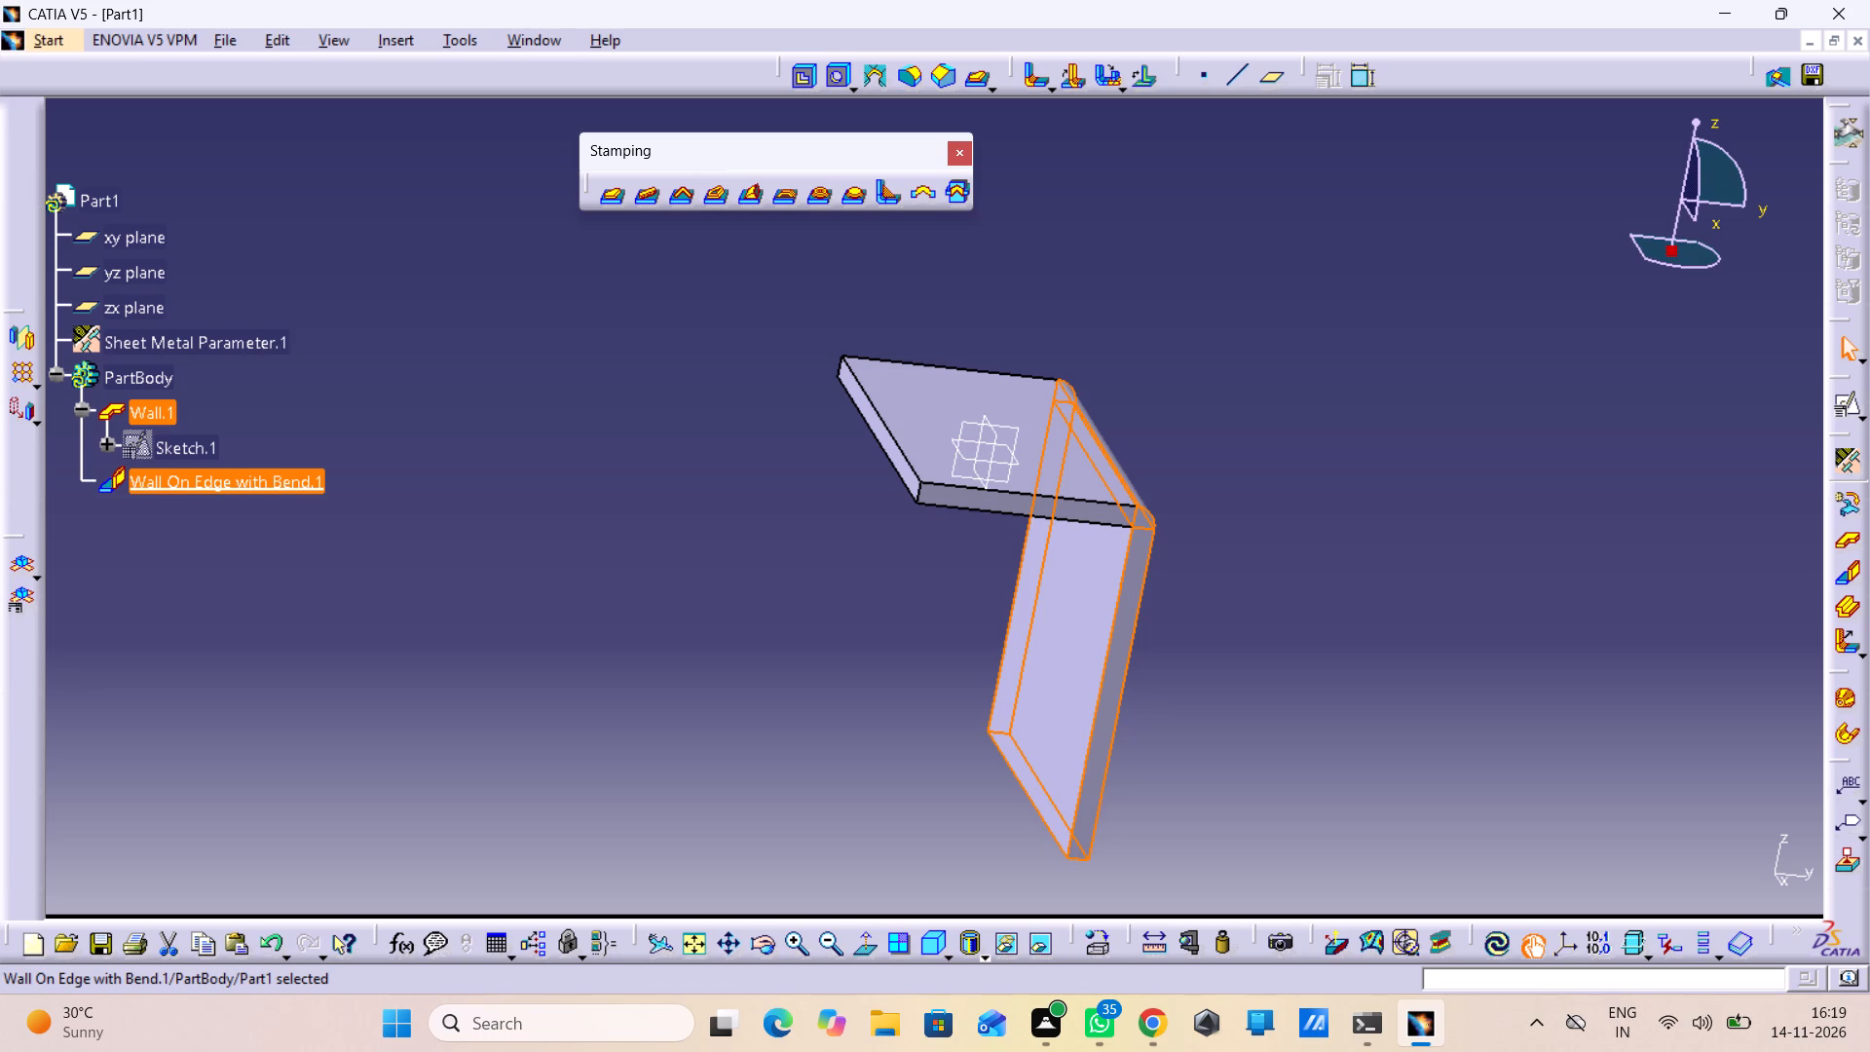
pyautogui.click(25, 332)
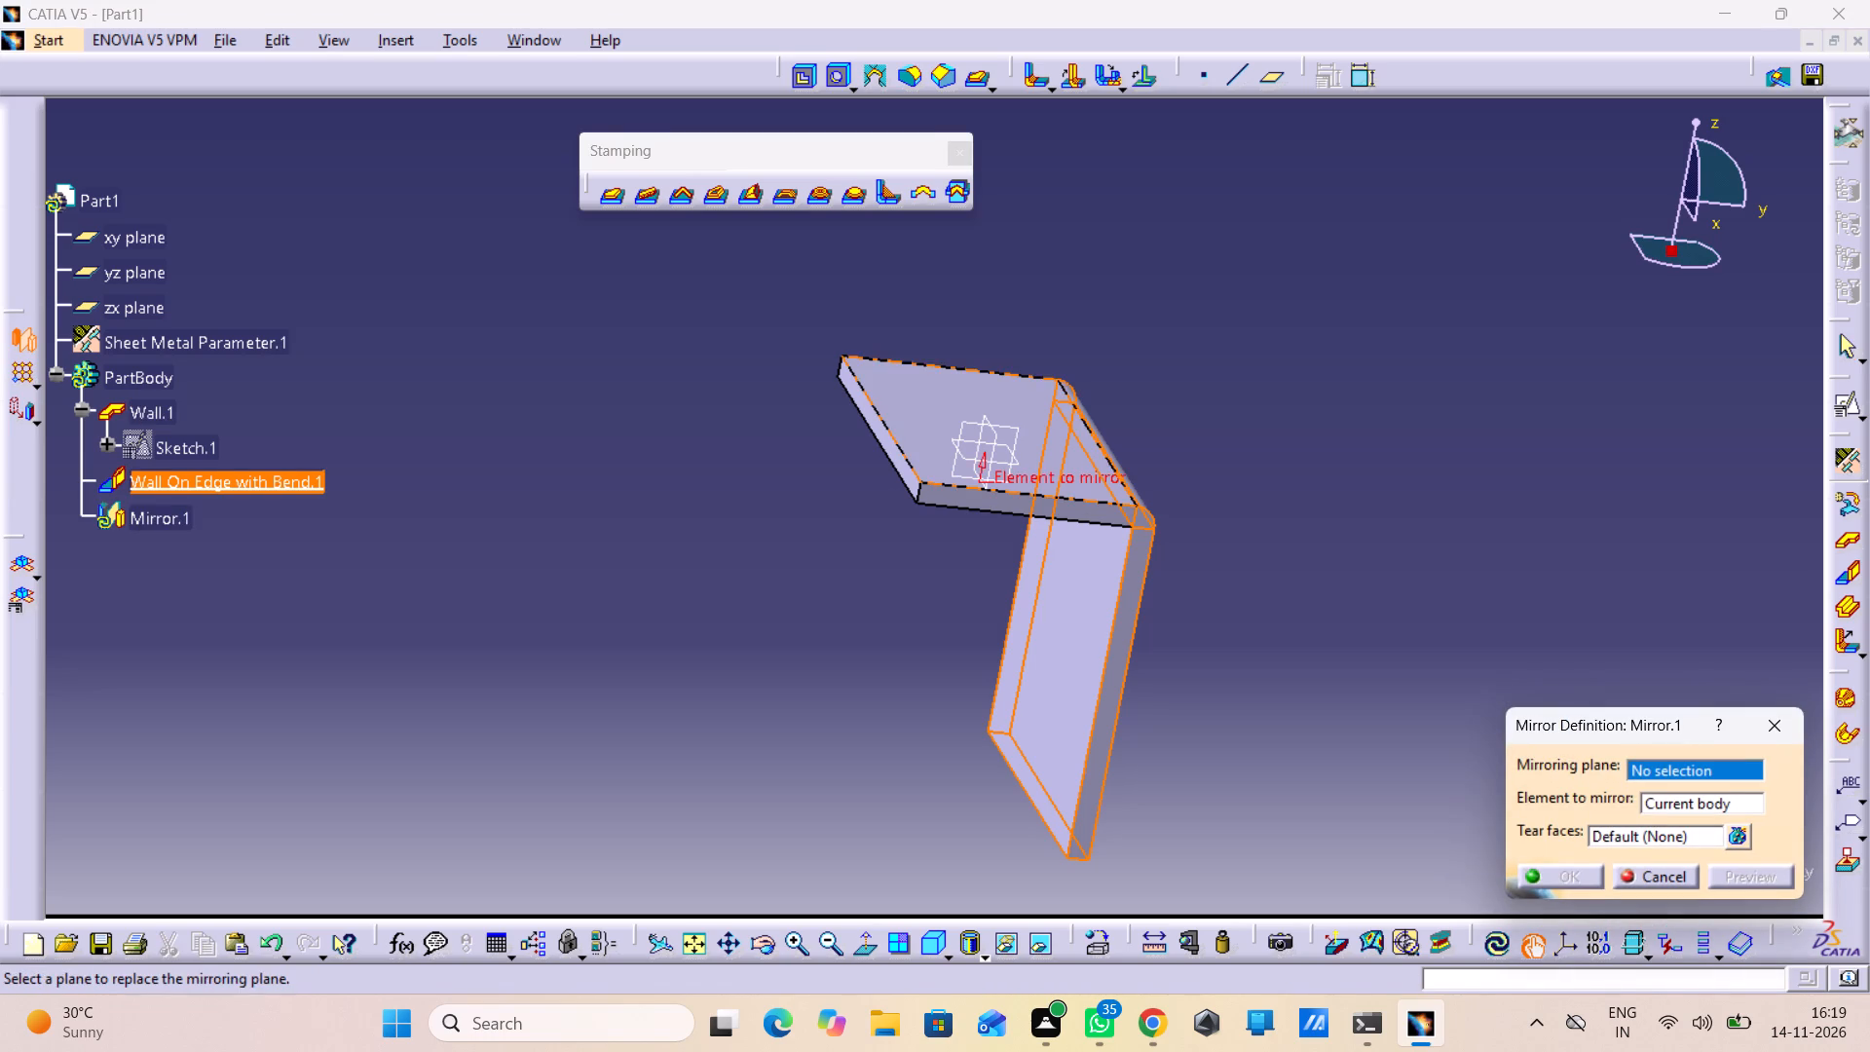
pyautogui.click(990, 434)
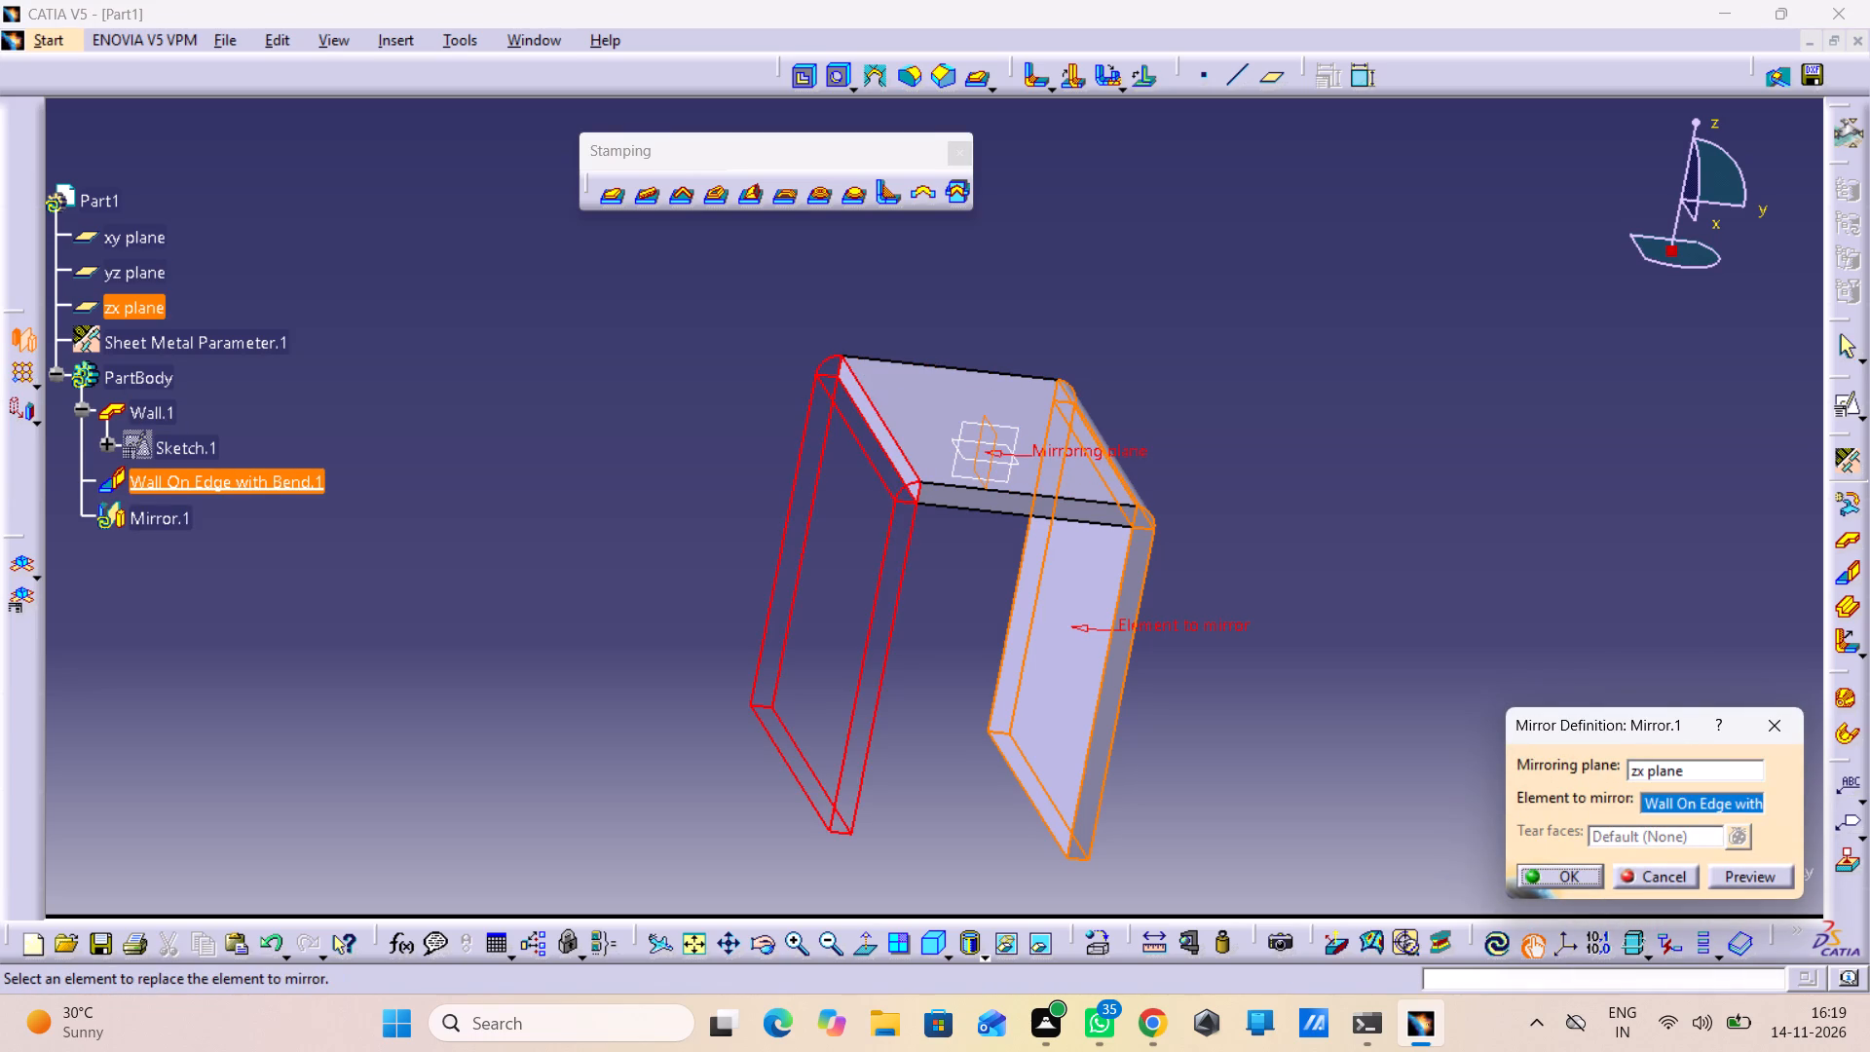
pyautogui.click(1570, 878)
pyautogui.click(1462, 812)
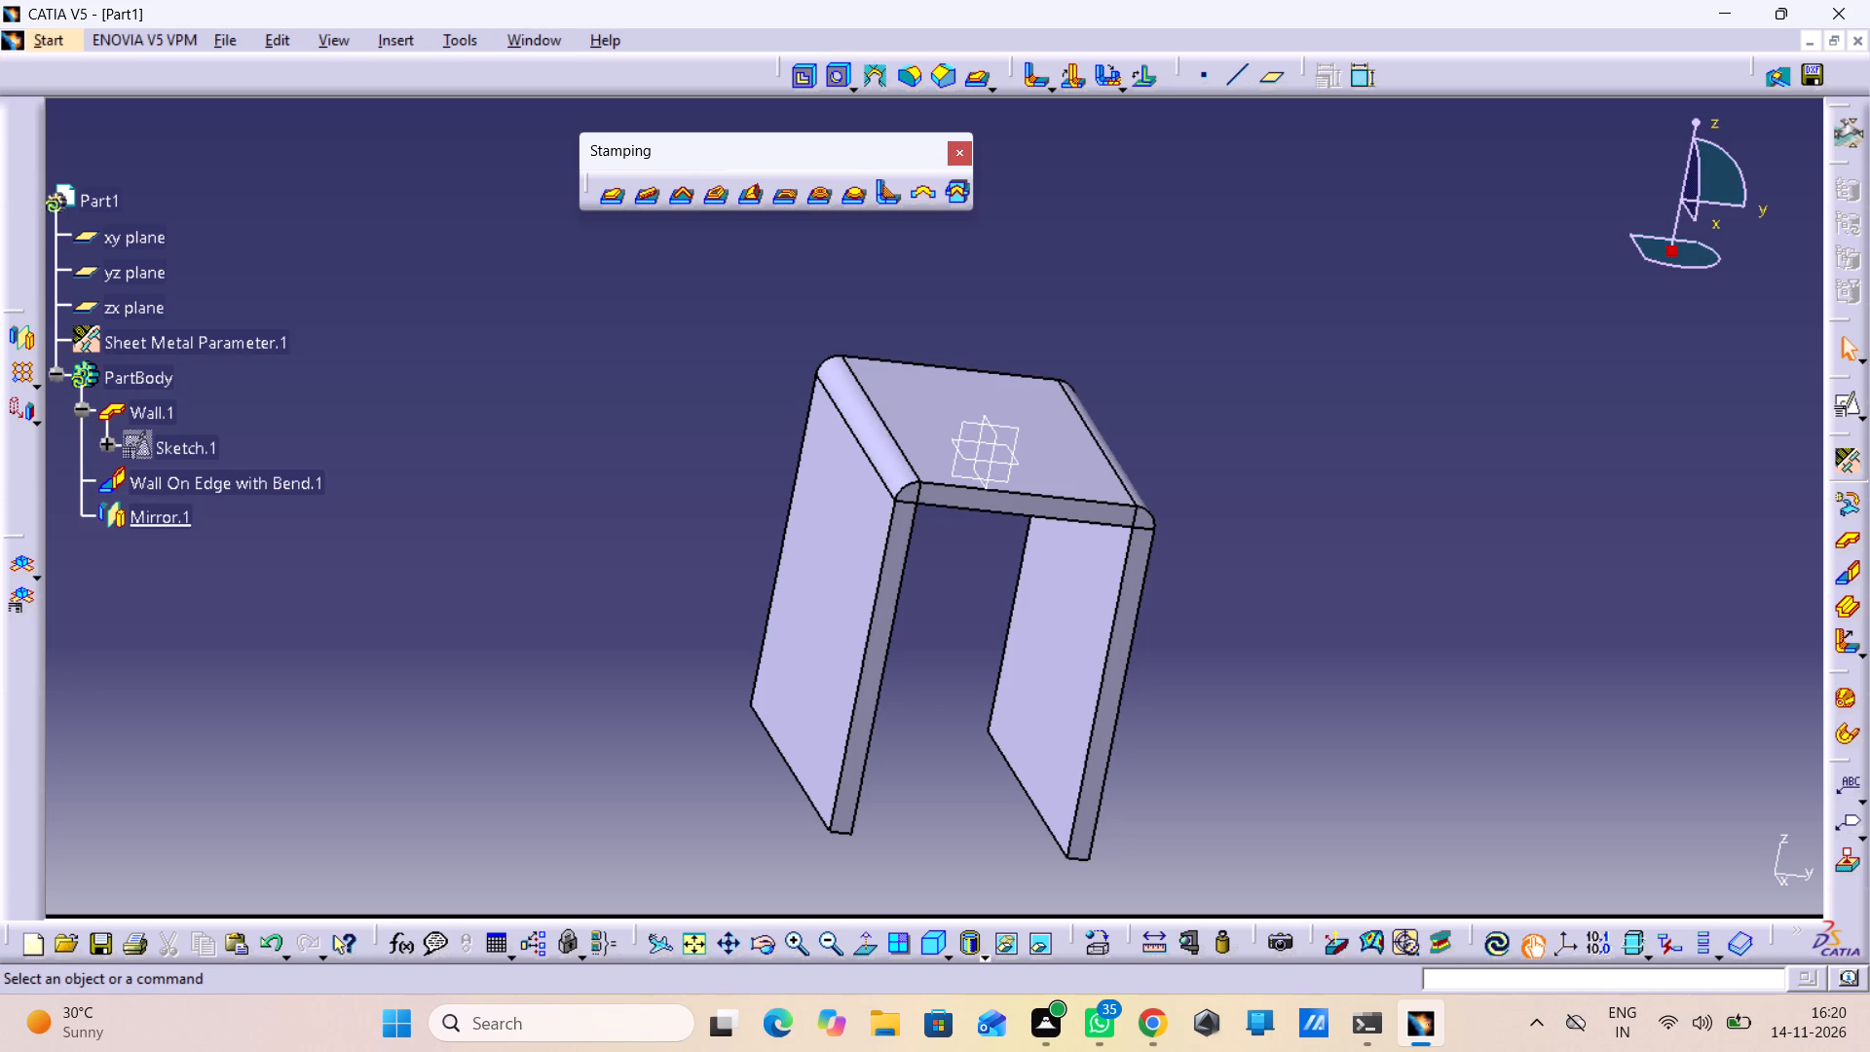
# Examine the U-shaped part's base wall, both bends and both side walls from several angles.
pyautogui.moveTo(1234, 721); pyautogui.dragTo(1234, 797, button='middle')
pyautogui.rightClick(1234, 721)
pyautogui.moveTo(1234, 797); pyautogui.dragTo(1202, 699, button='middle')
pyautogui.moveTo(1234, 797); pyautogui.dragTo(1202, 699, button='right')
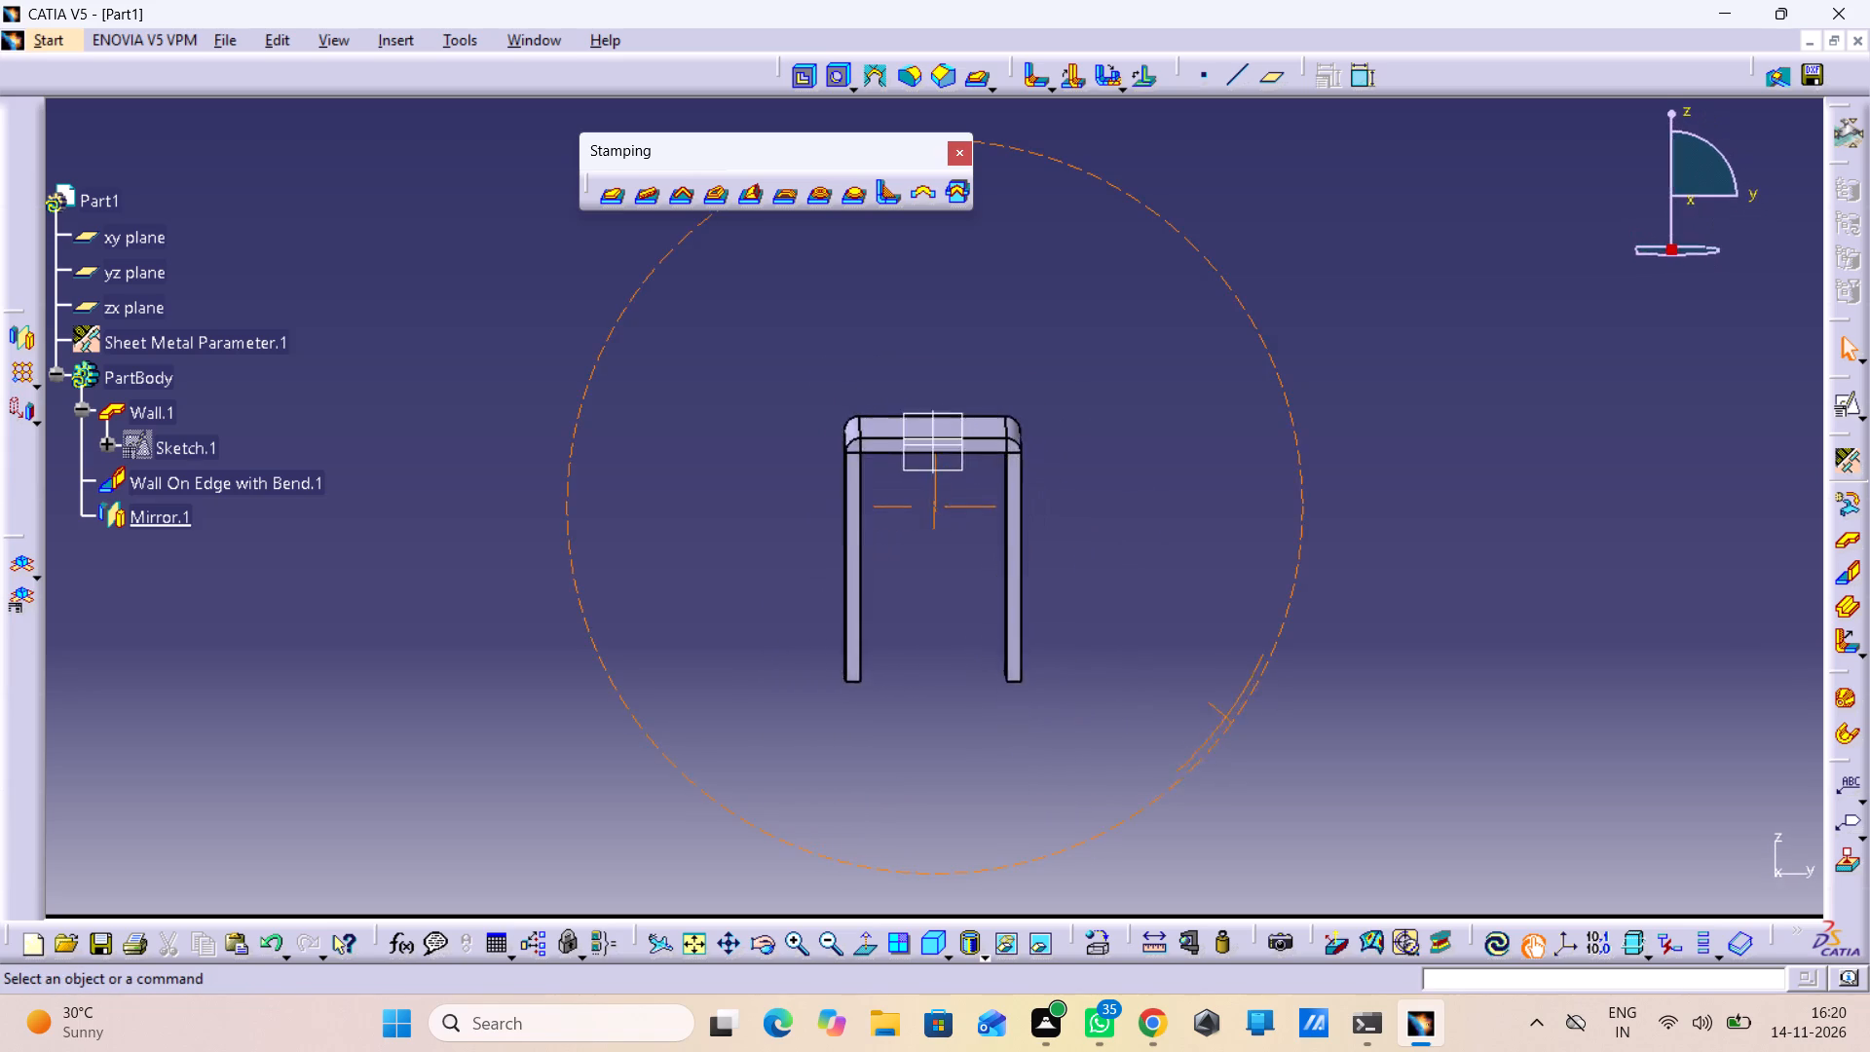
pyautogui.moveTo(1202, 699); pyautogui.dragTo(1194, 687, button='right')
pyautogui.moveTo(1202, 699); pyautogui.dragTo(1194, 687, button='middle')
pyautogui.moveTo(1194, 687); pyautogui.dragTo(1154, 585, button='middle')
pyautogui.rightClick(1194, 687)
pyautogui.moveTo(1152, 584); pyautogui.dragTo(1167, 573, button='middle')
pyautogui.moveTo(1152, 584); pyautogui.dragTo(1167, 573, button='right')
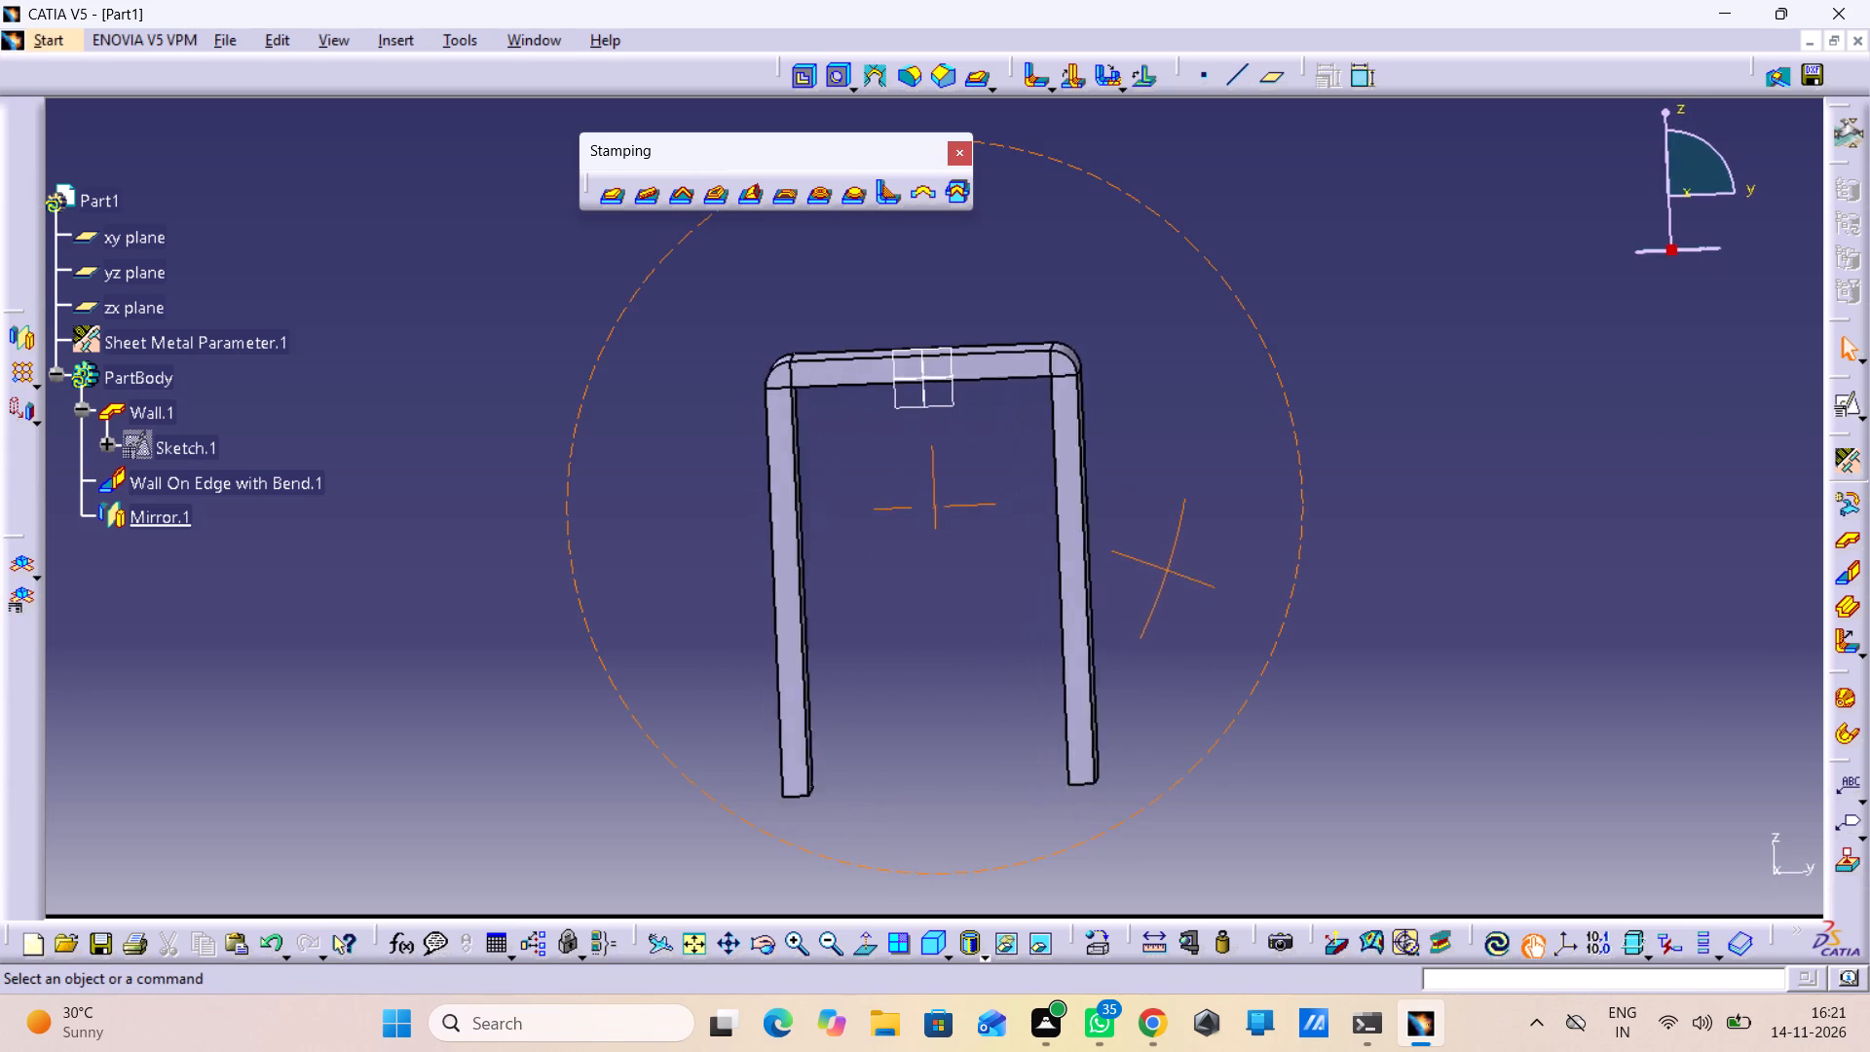
pyautogui.moveTo(1167, 573); pyautogui.dragTo(1260, 579, button='right')
pyautogui.moveTo(1167, 573); pyautogui.dragTo(1260, 579, button='middle')
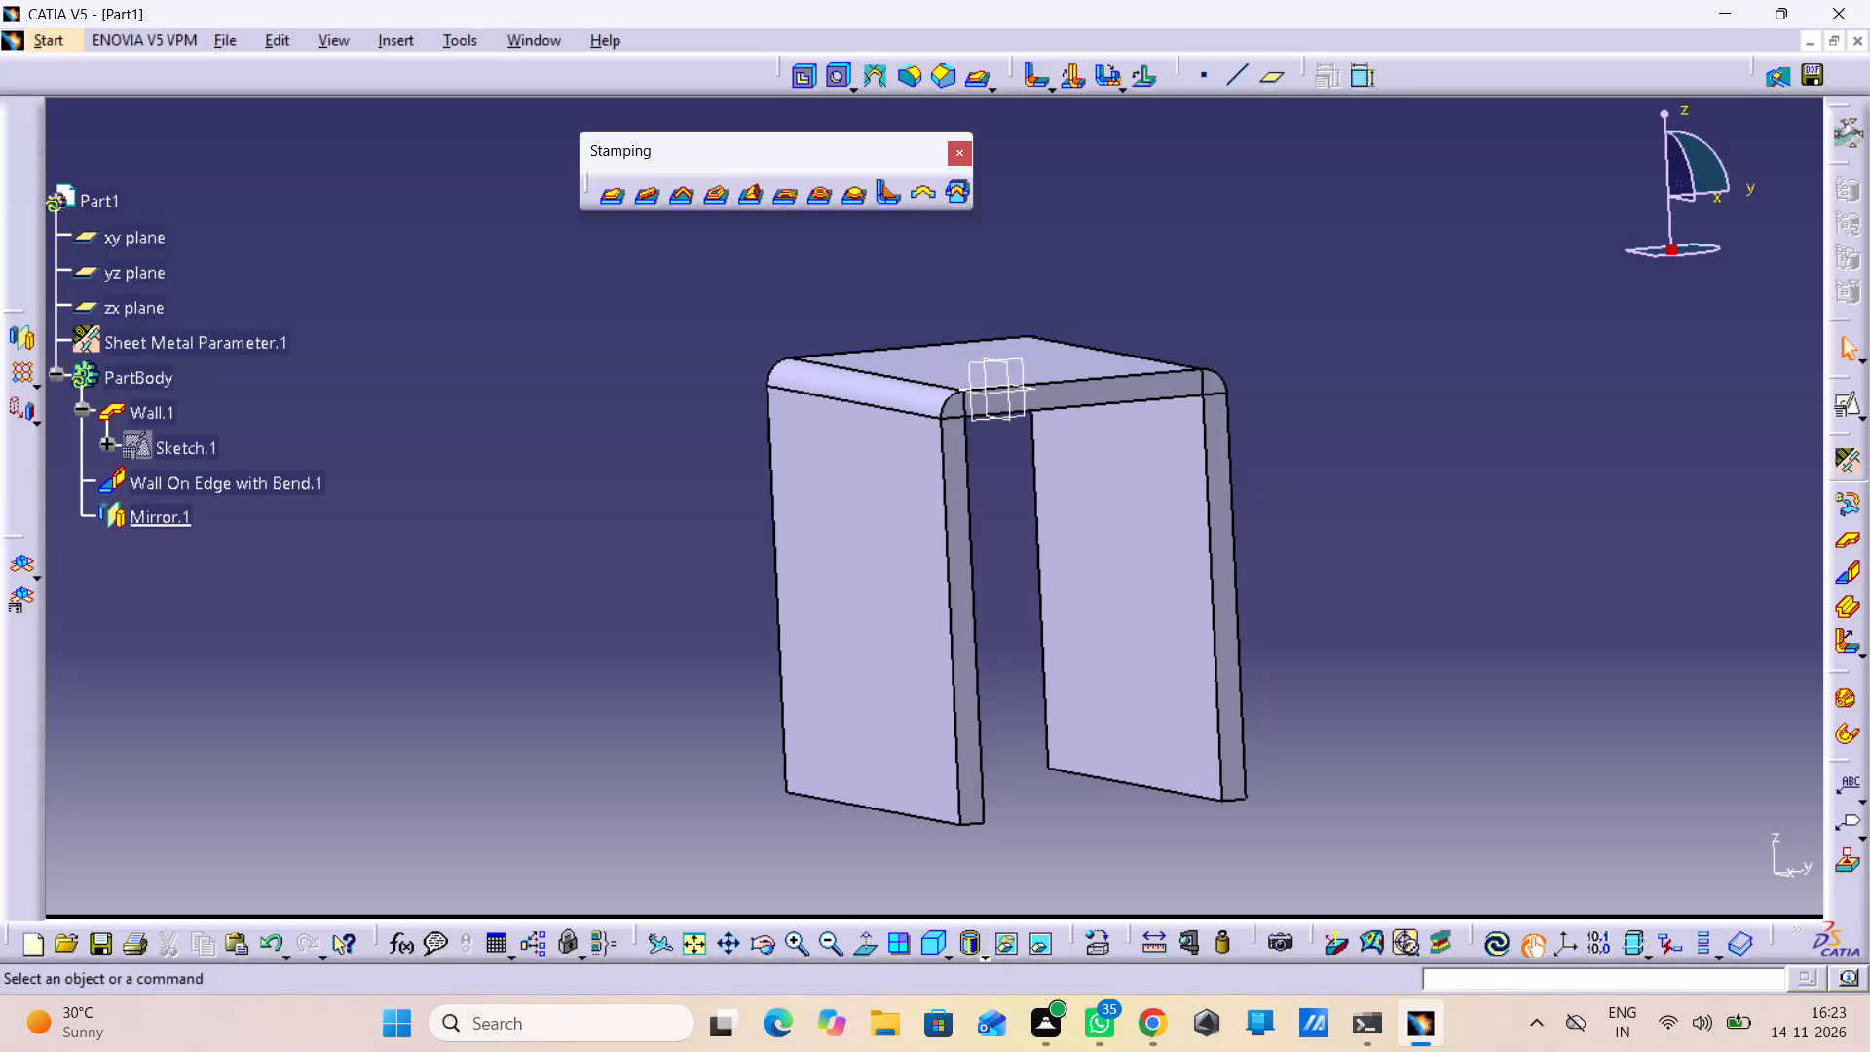
pyautogui.moveTo(1096, 480); pyautogui.dragTo(935, 506, button='middle')
pyautogui.moveTo(1096, 480); pyautogui.dragTo(935, 506, button='right')
pyautogui.moveTo(1106, 505); pyautogui.dragTo(1107, 507, button='middle')
pyautogui.moveTo(1107, 507); pyautogui.dragTo(1018, 527, button='right')
pyautogui.moveTo(1107, 507); pyautogui.dragTo(1017, 529, button='middle')
pyautogui.moveTo(1011, 520); pyautogui.dragTo(1002, 434, button='middle')
pyautogui.moveTo(1011, 520); pyautogui.dragTo(1009, 509, button='right')
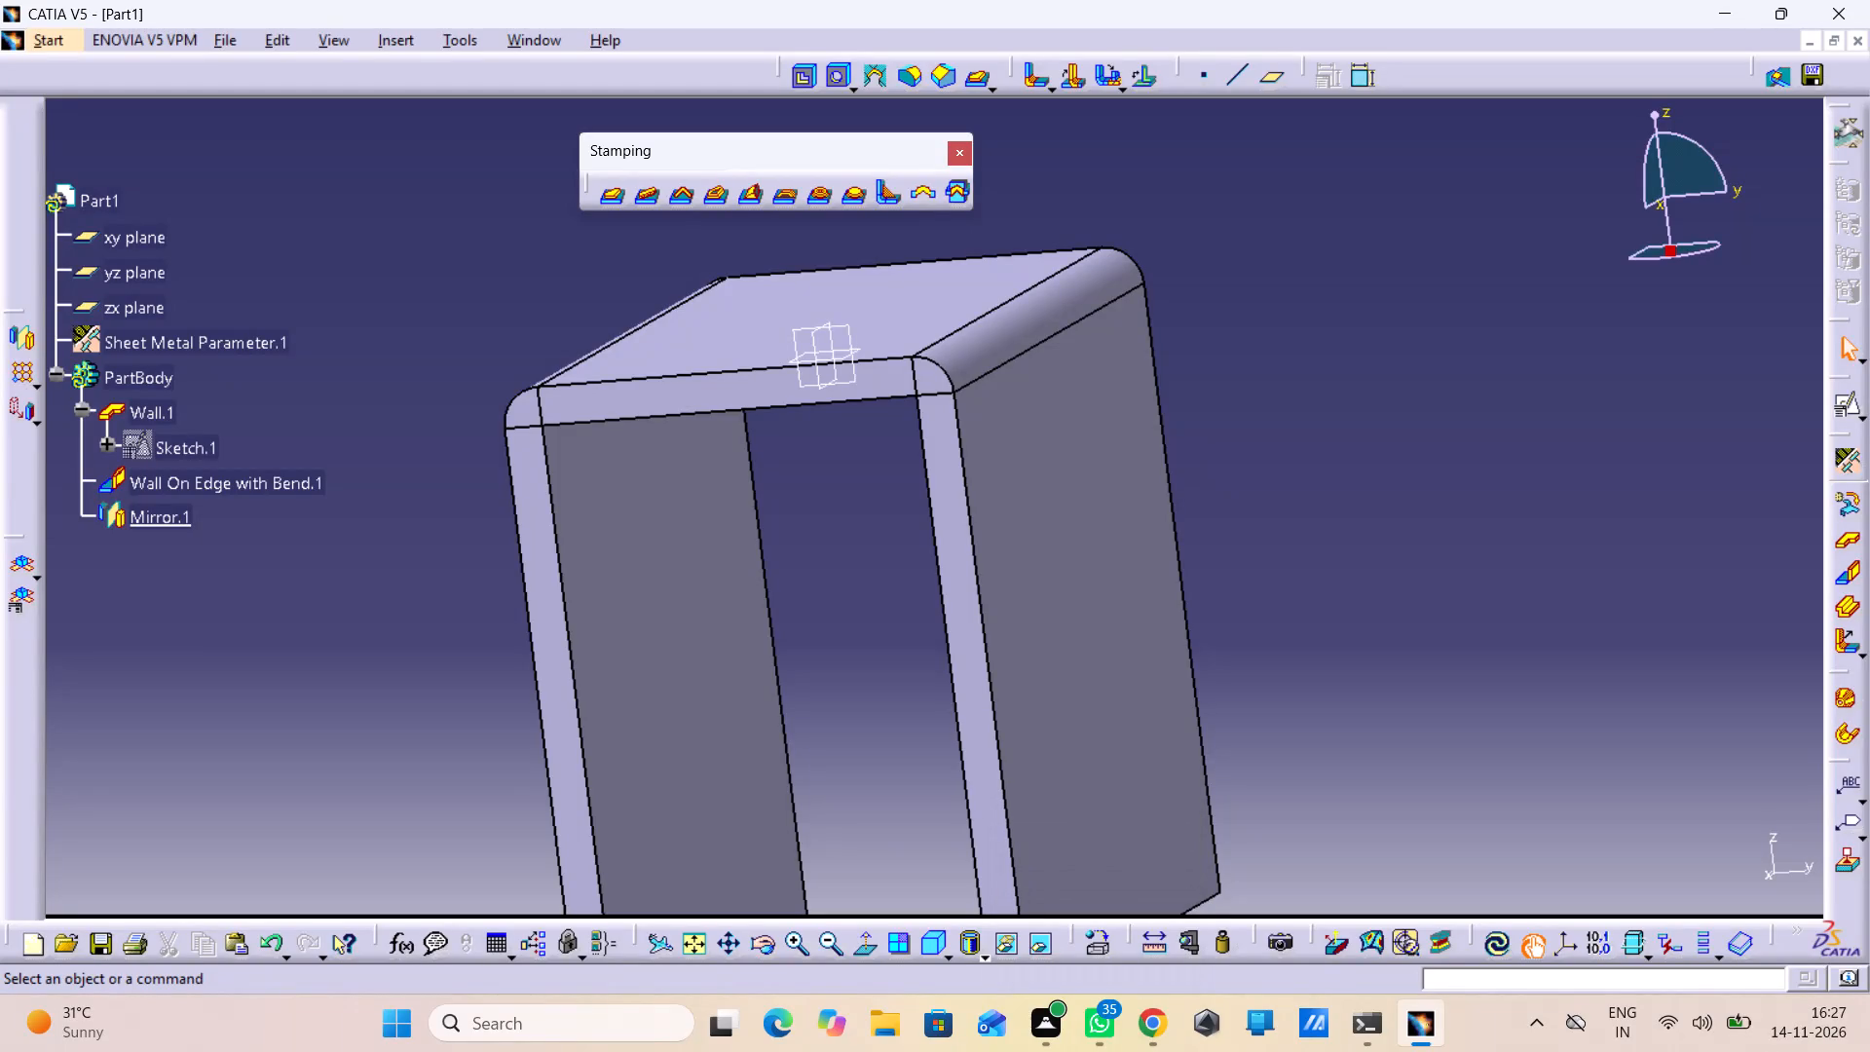
pyautogui.middleClick(1465, 548)
pyautogui.rightClick(1465, 548)
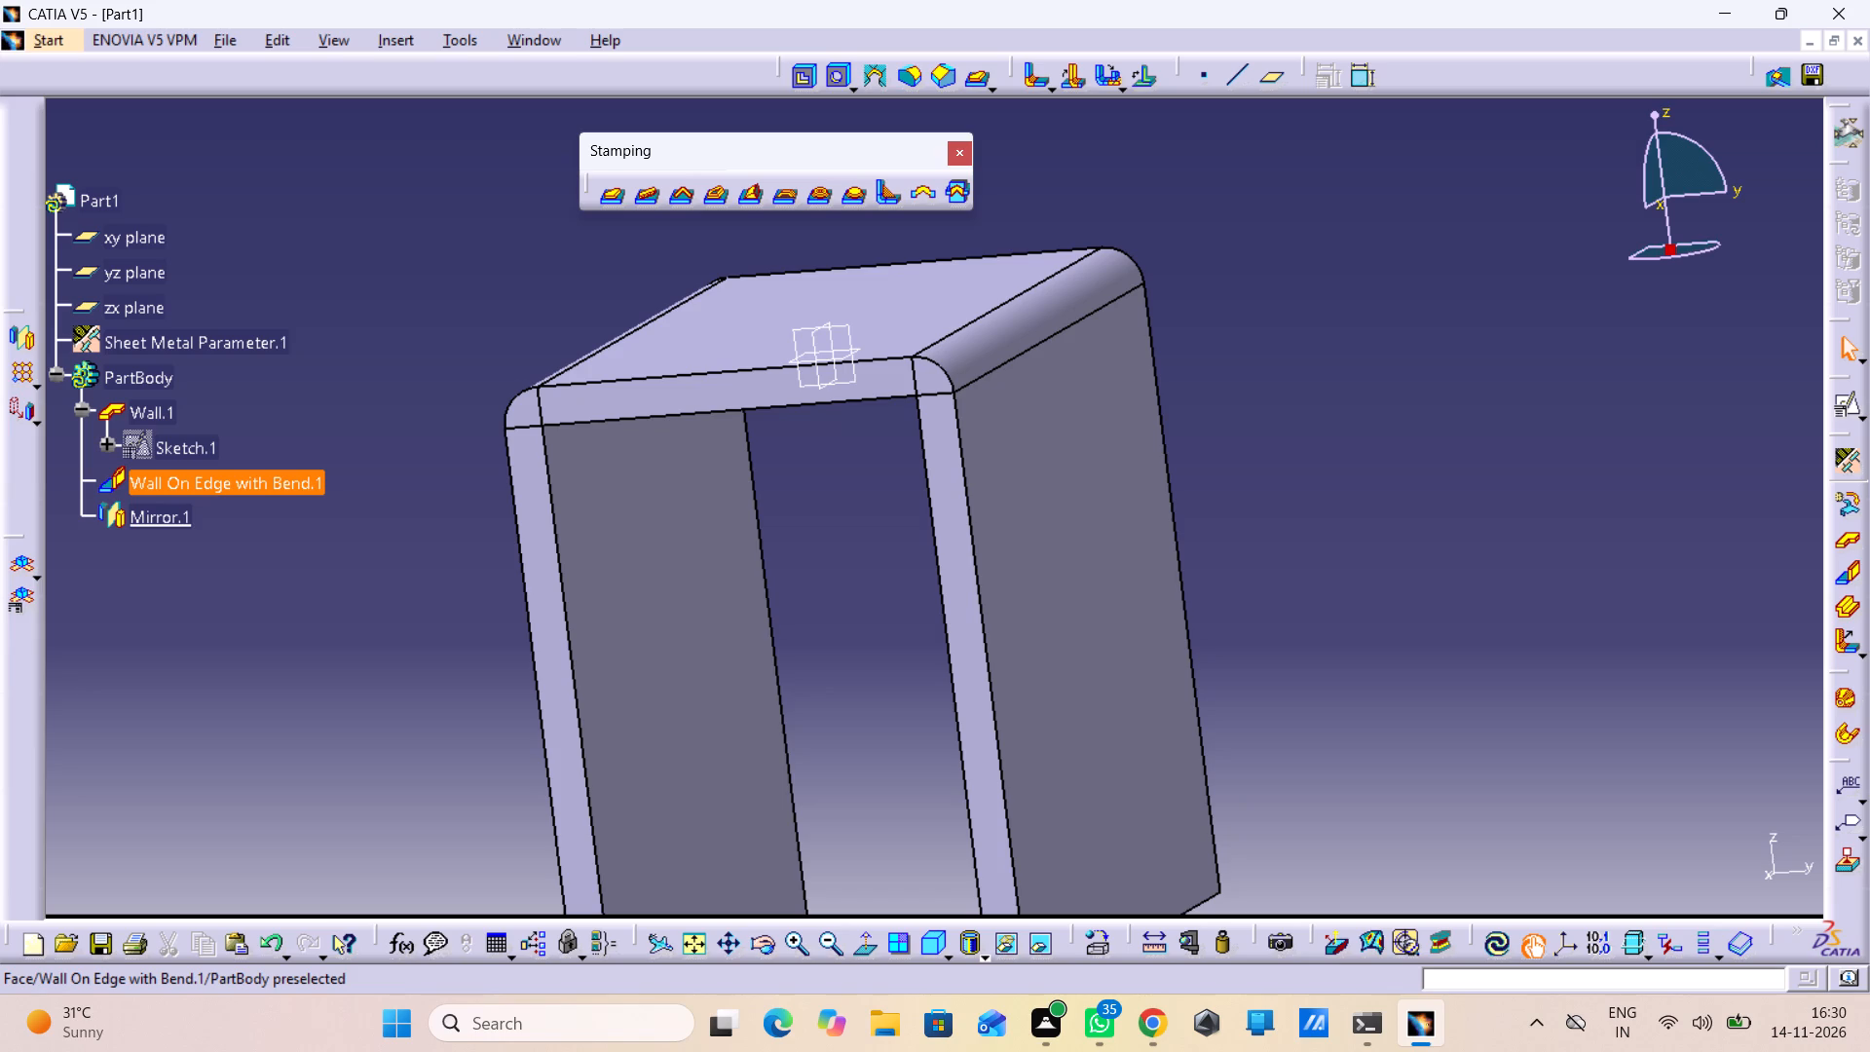
pyautogui.moveTo(1086, 718); pyautogui.dragTo(1092, 770, button='middle')
pyautogui.rightClick(1086, 718)
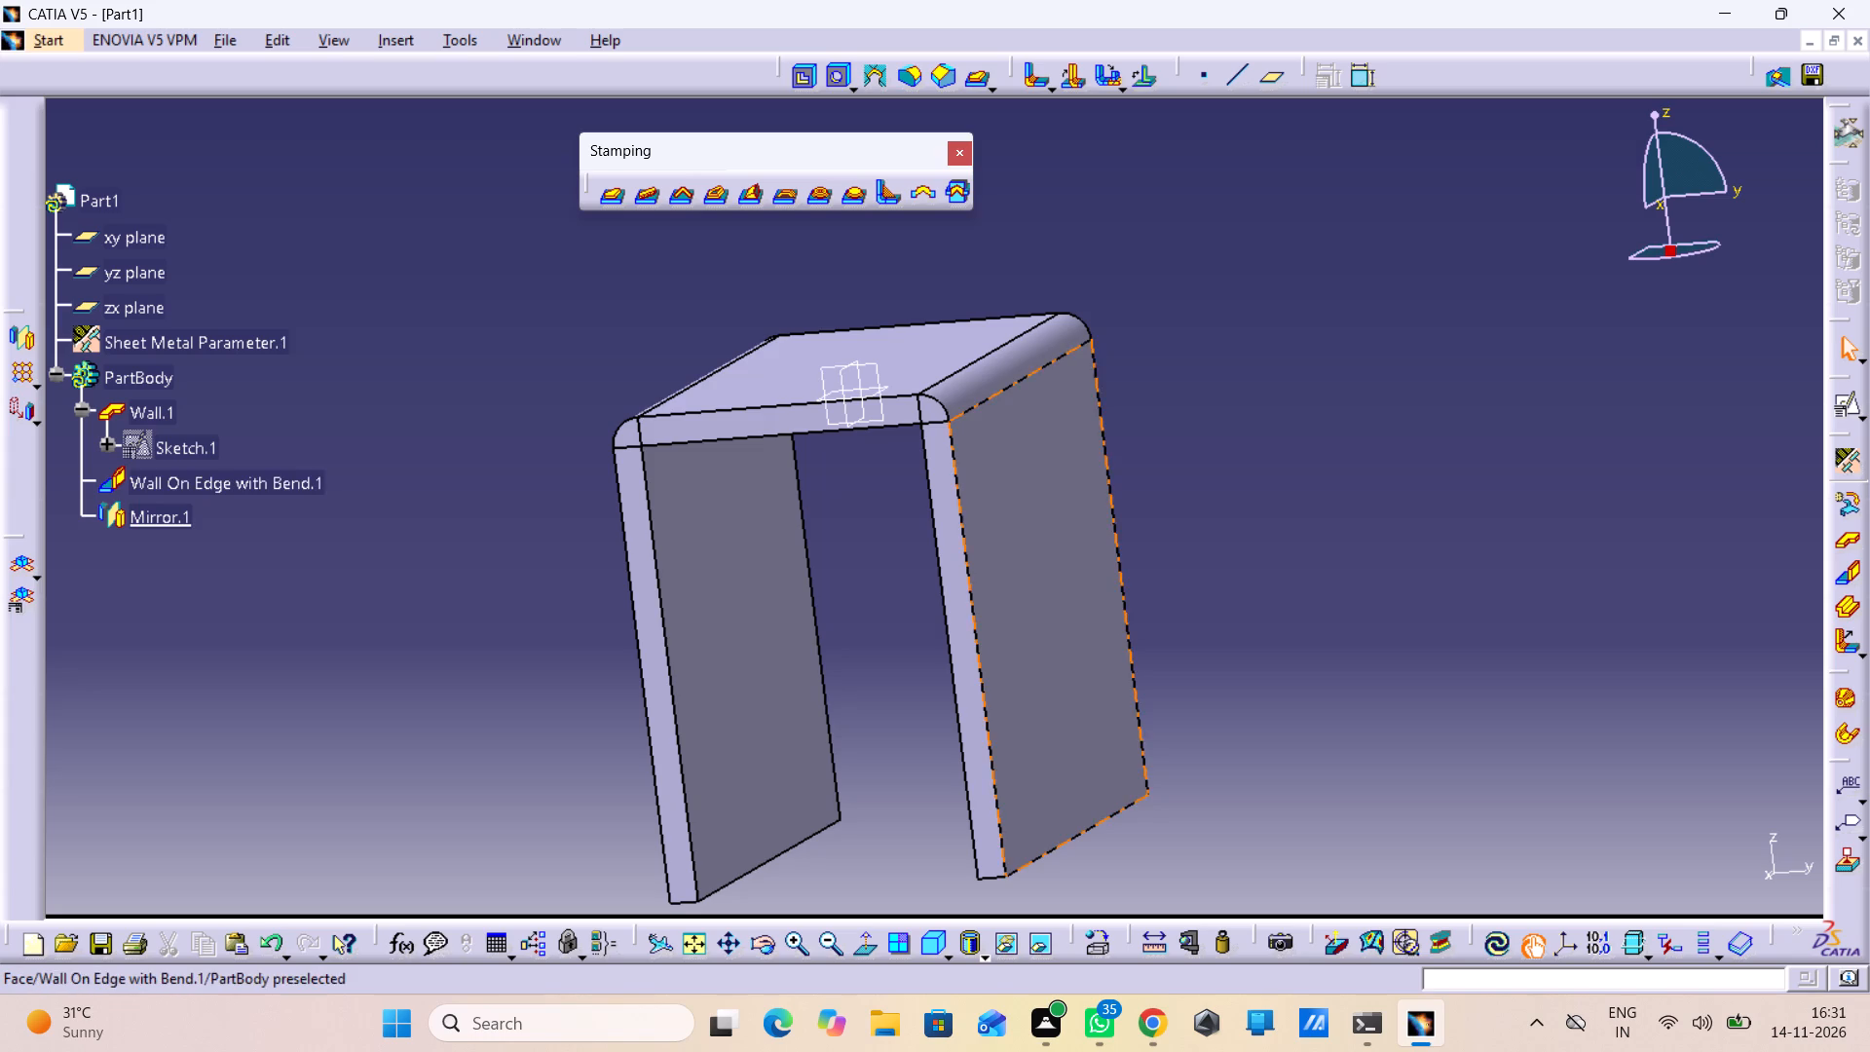
# In the base wall's sketch, set the 33.5 mm length to 38 mm, exit the sketch and update the part.
pyautogui.doubleClick(168, 438)
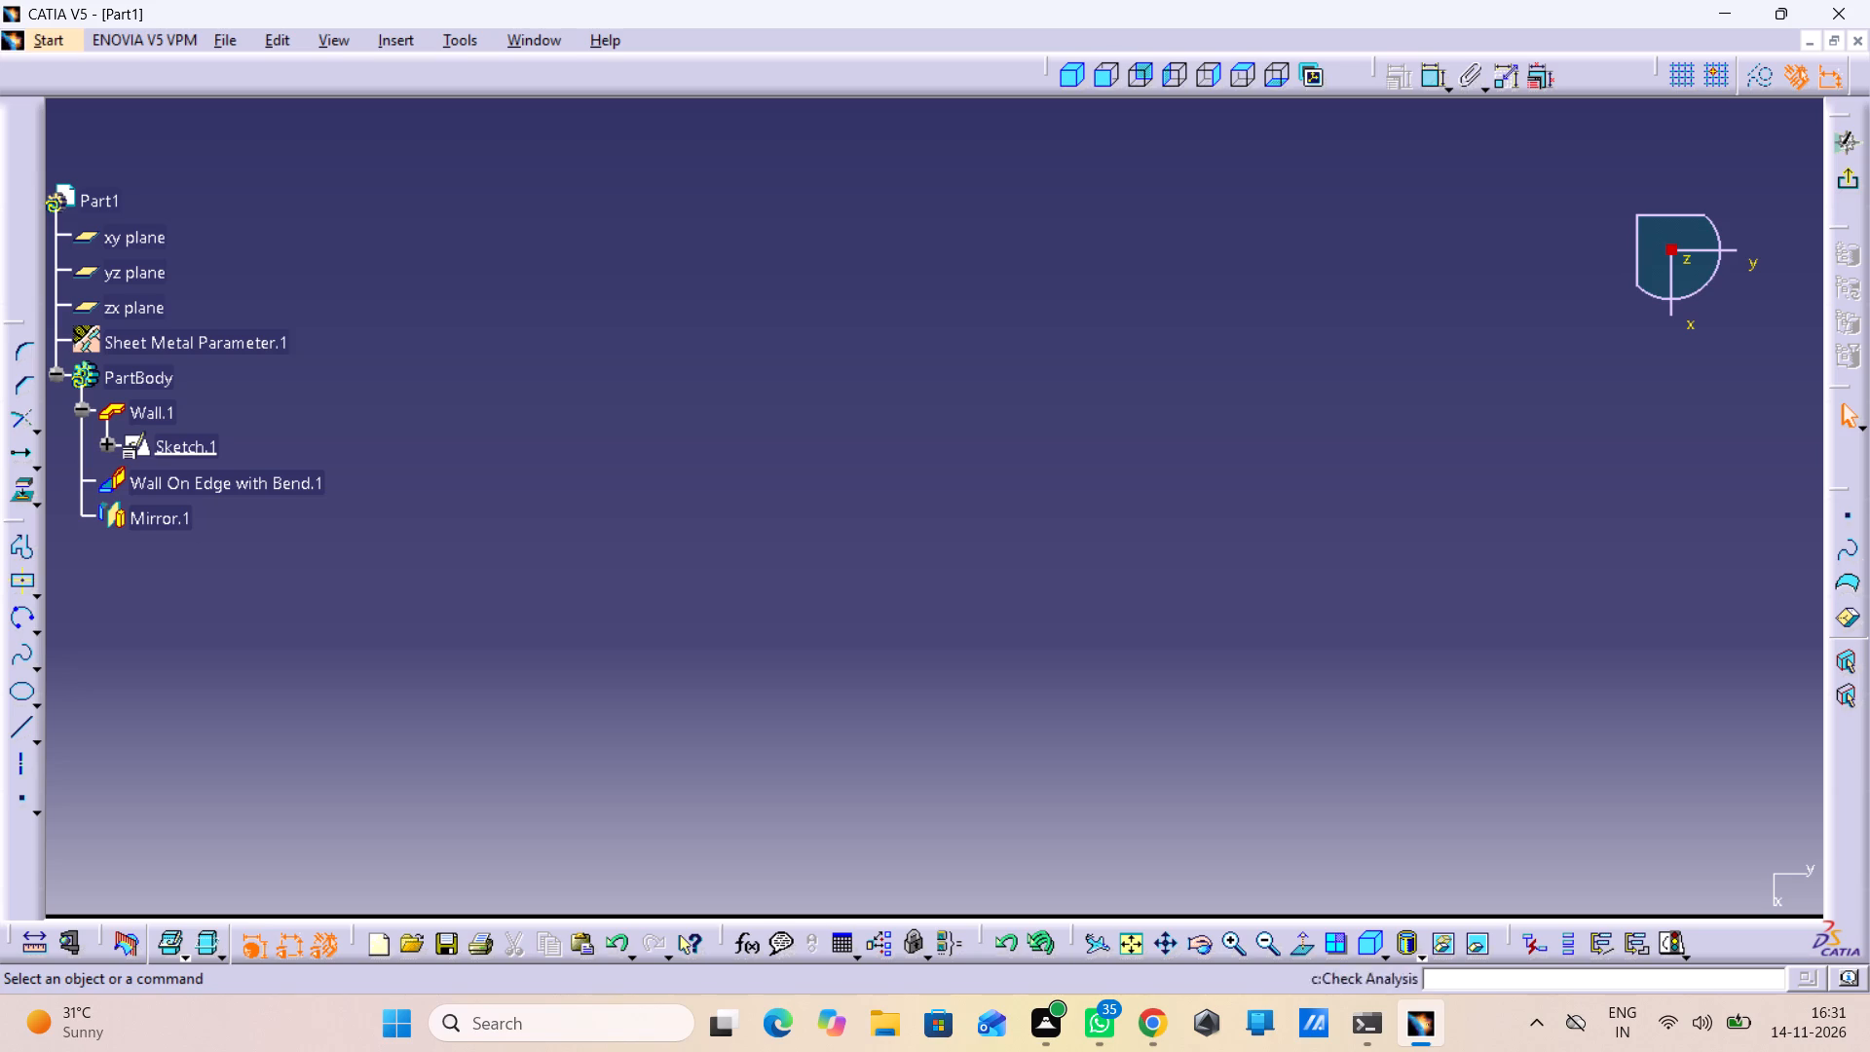
pyautogui.click(1120, 943)
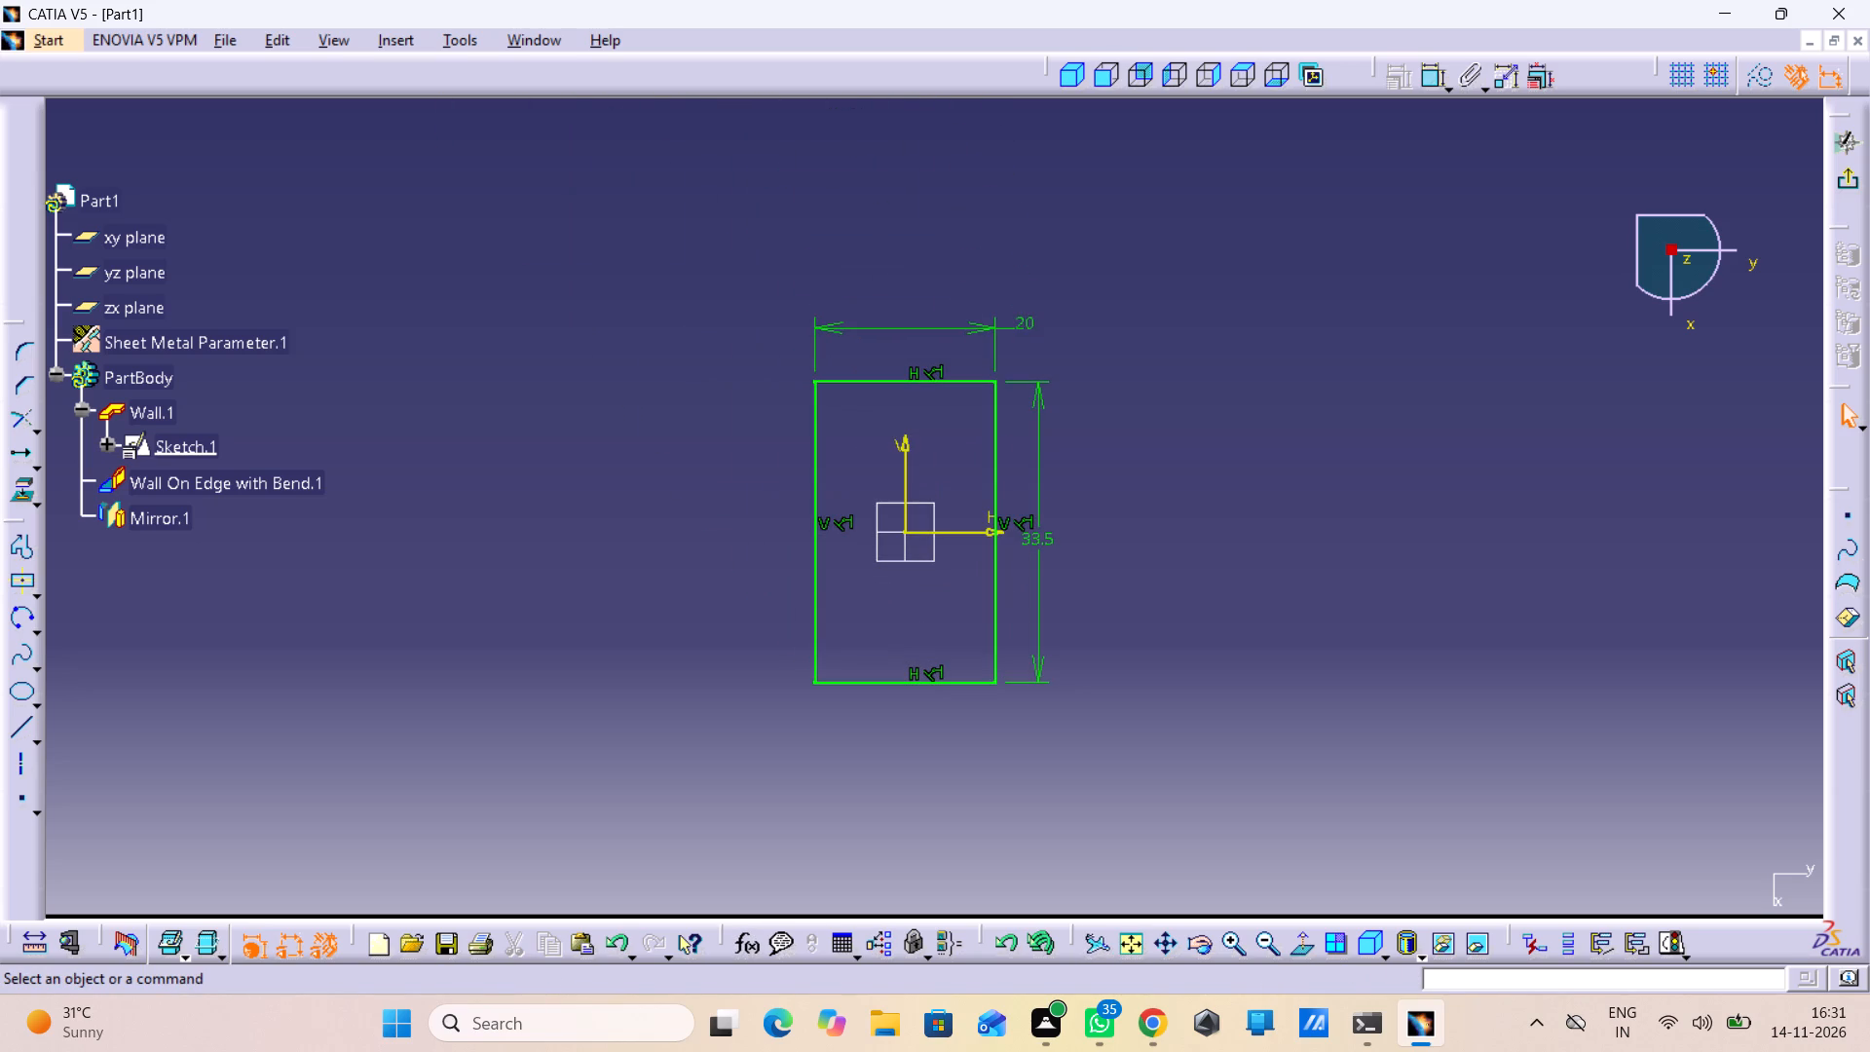
pyautogui.doubleClick(1032, 565)
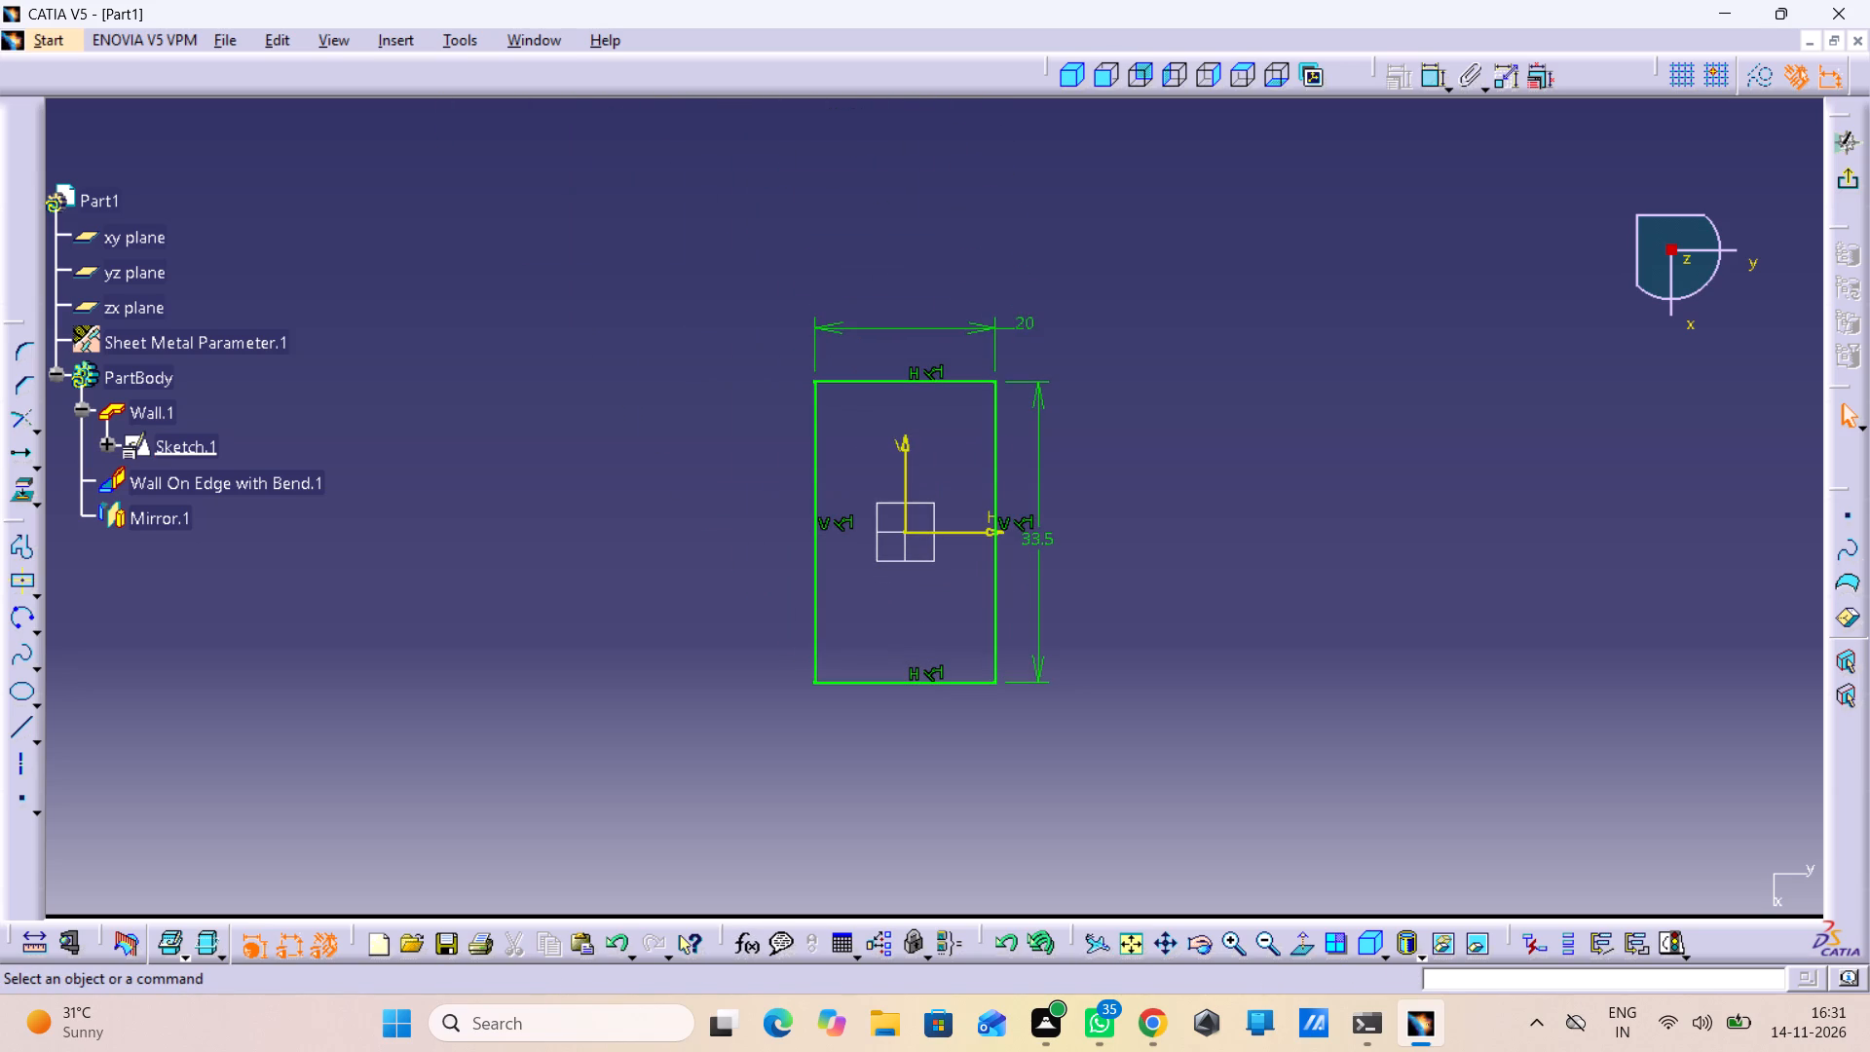
pyautogui.doubleClick(1033, 545)
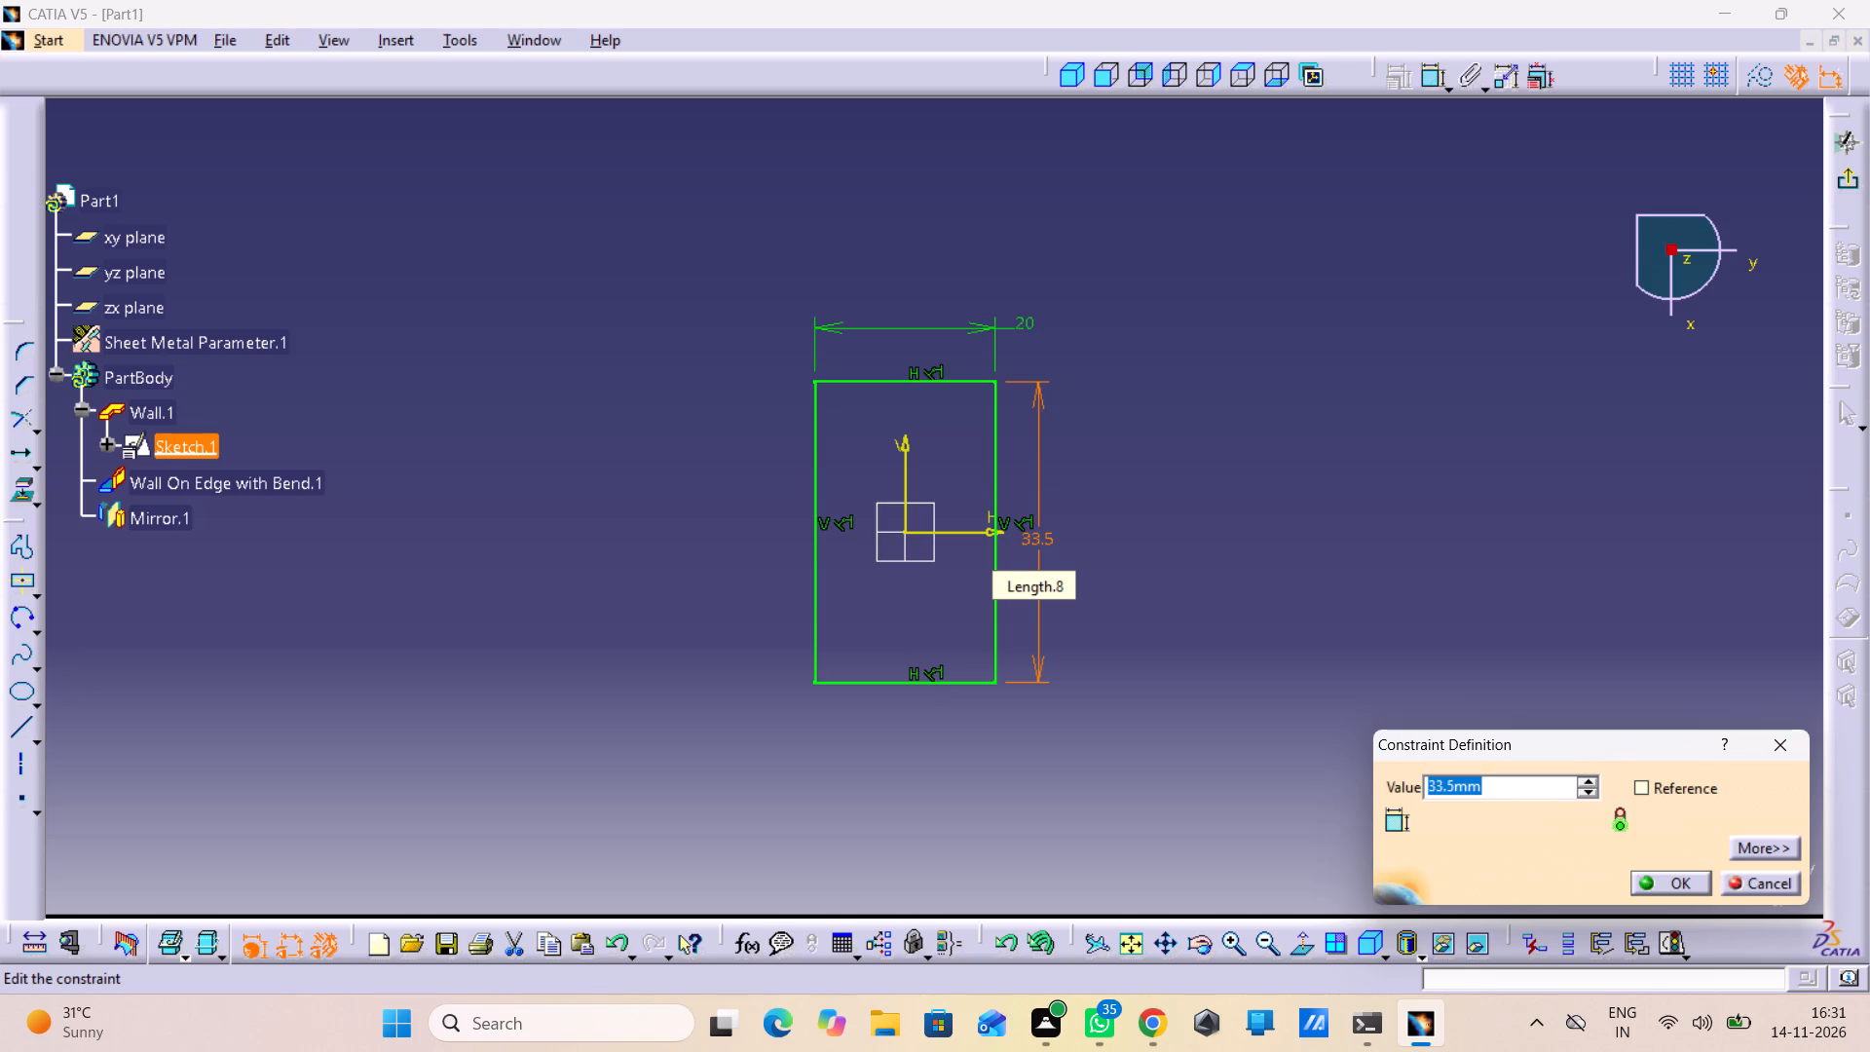
pyautogui.write('38')
pyautogui.press('Return')
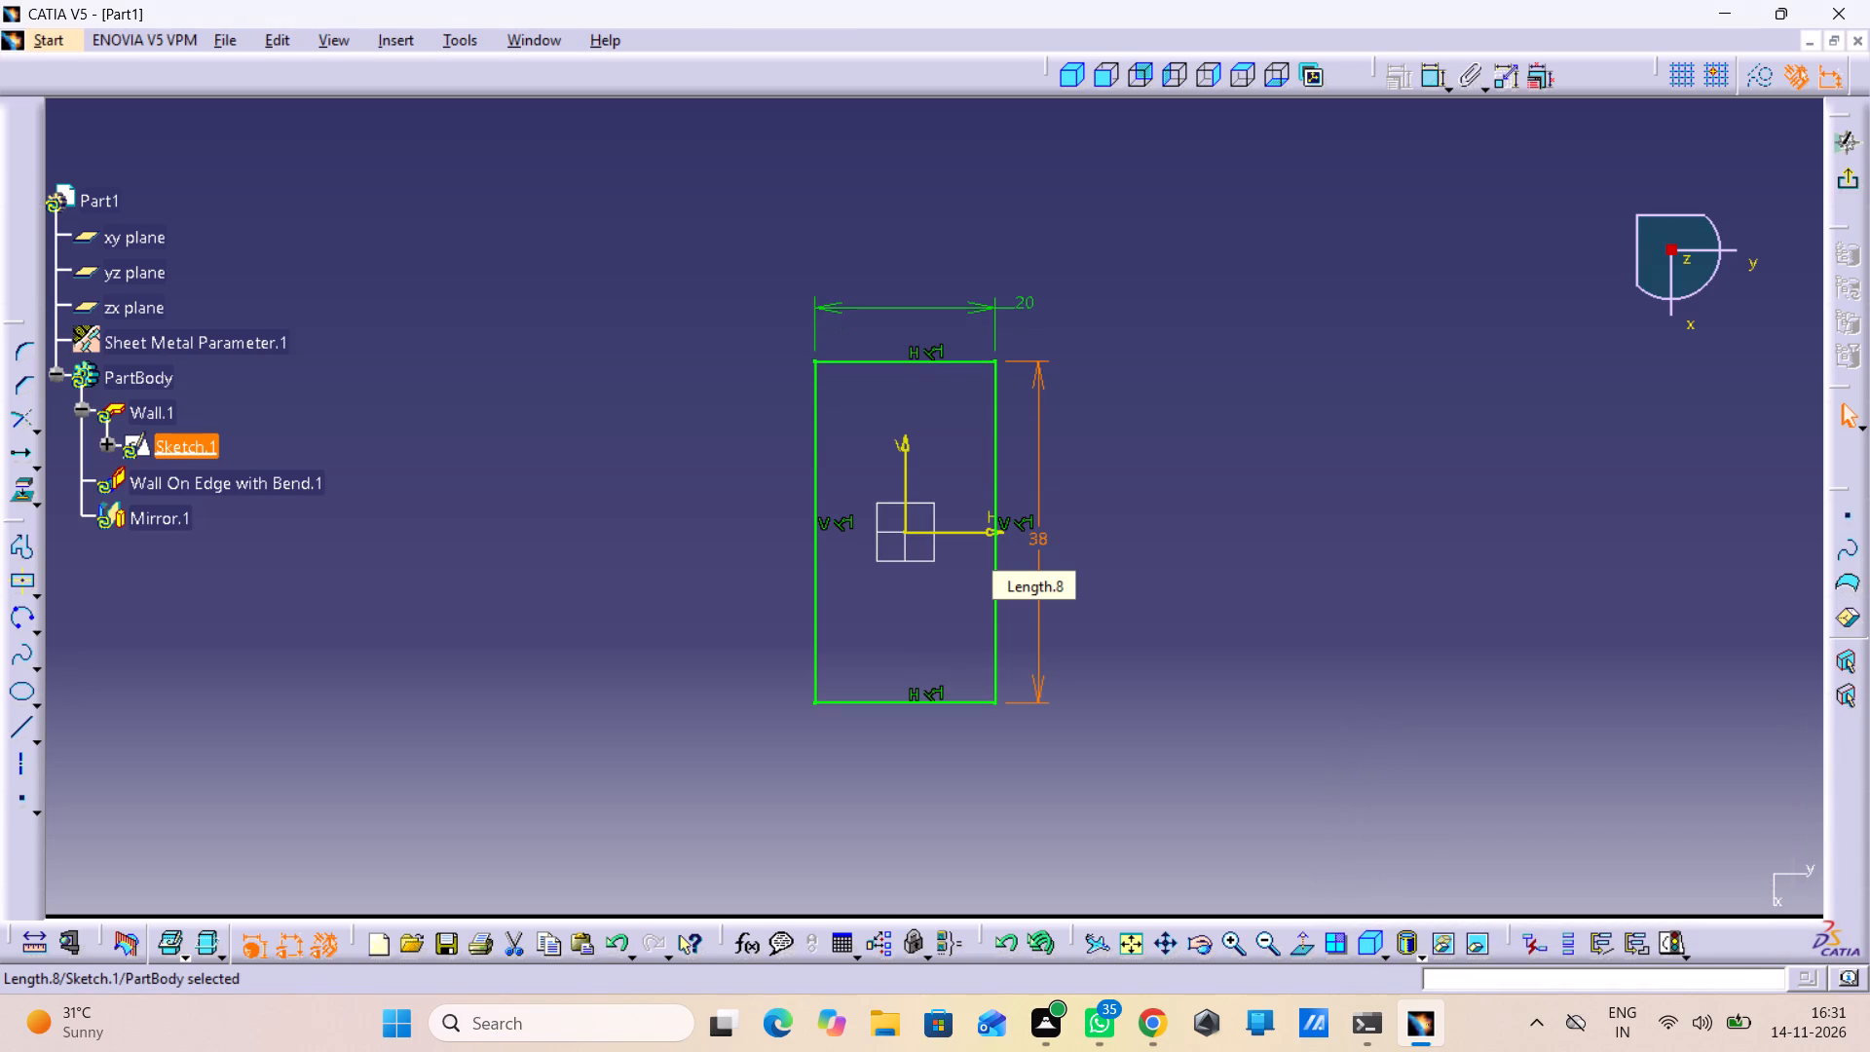
pyautogui.press('Return')
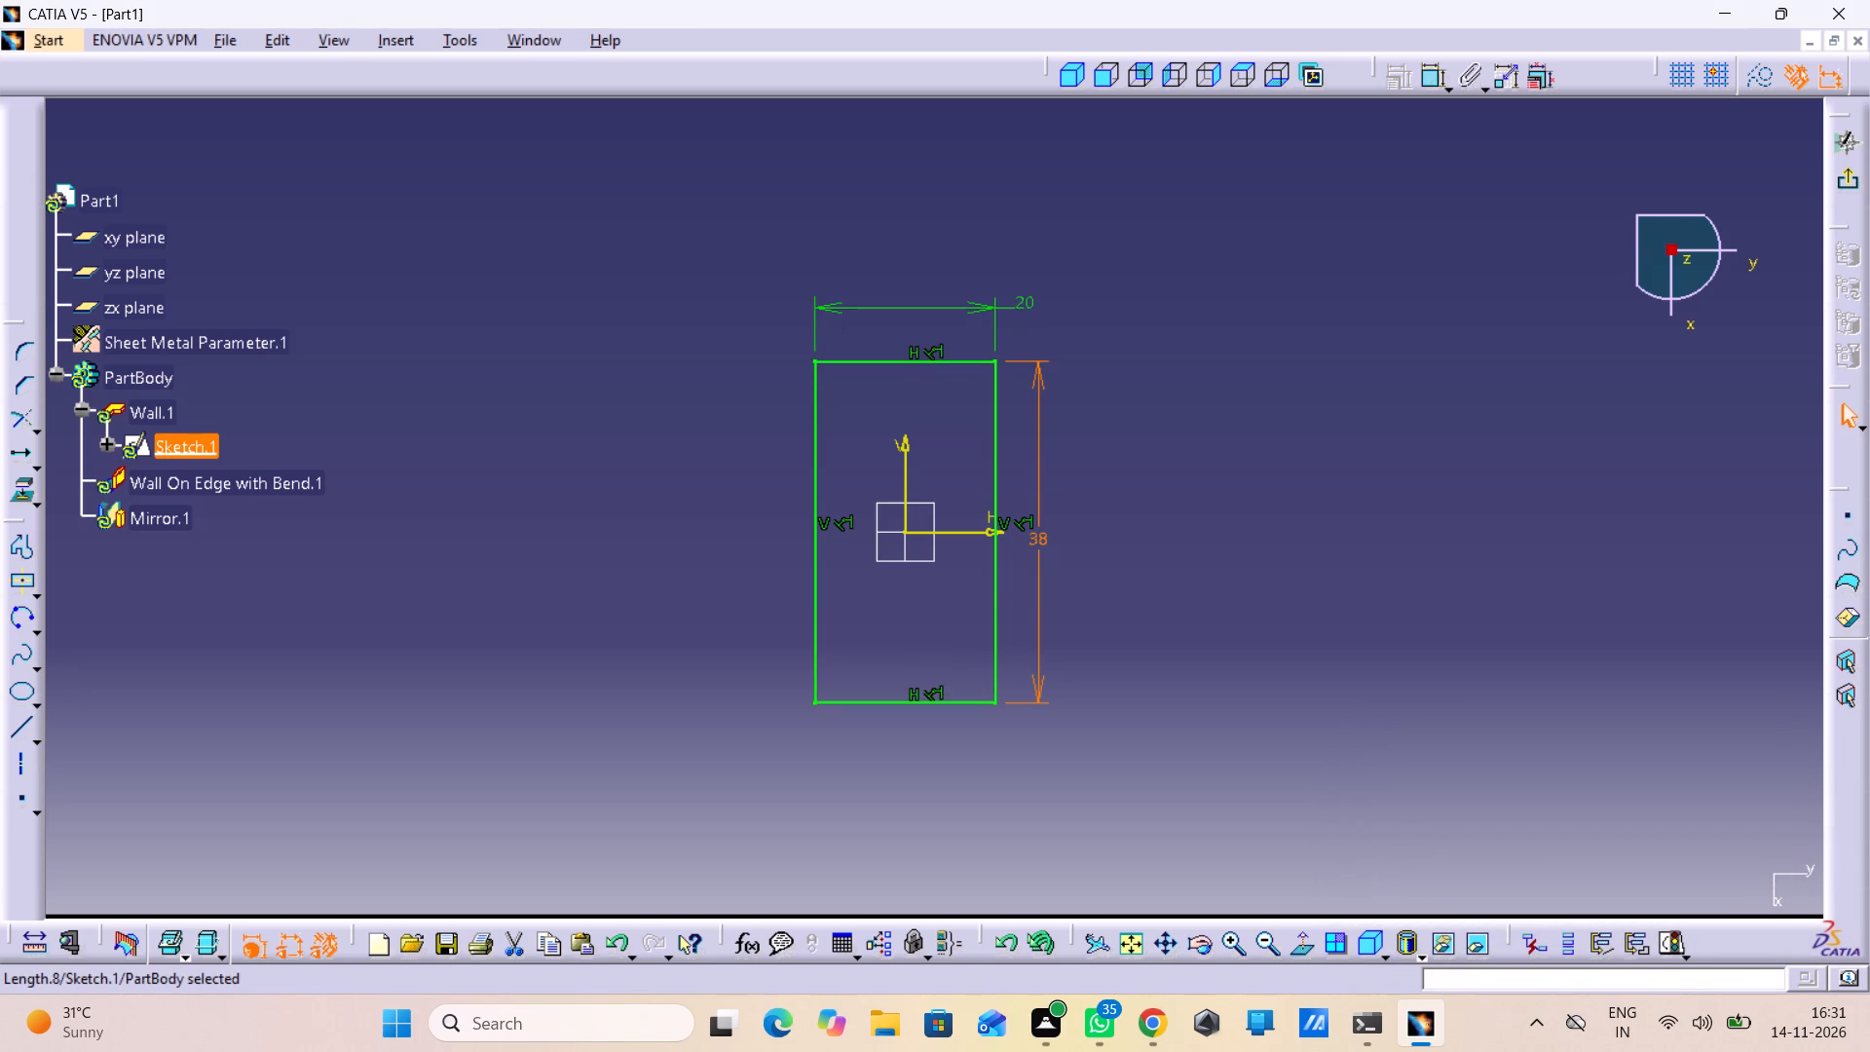
pyautogui.click(1168, 561)
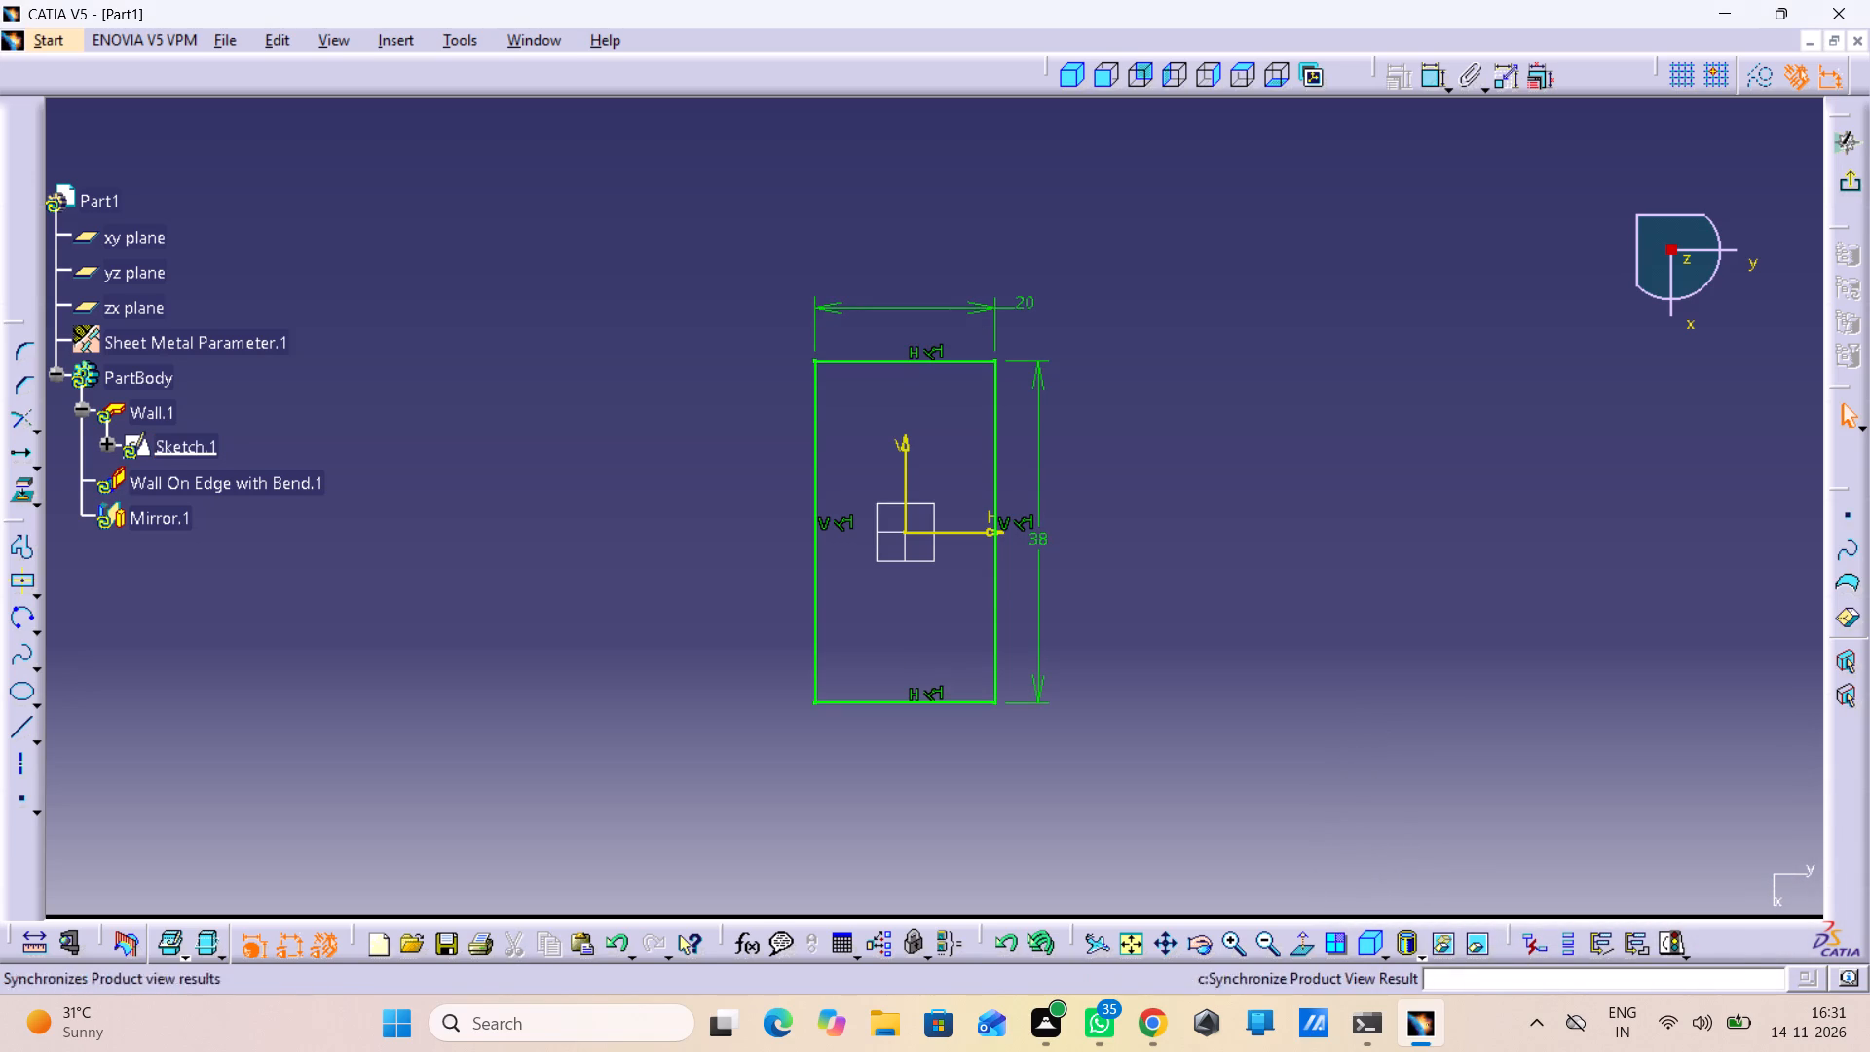
pyautogui.click(1853, 172)
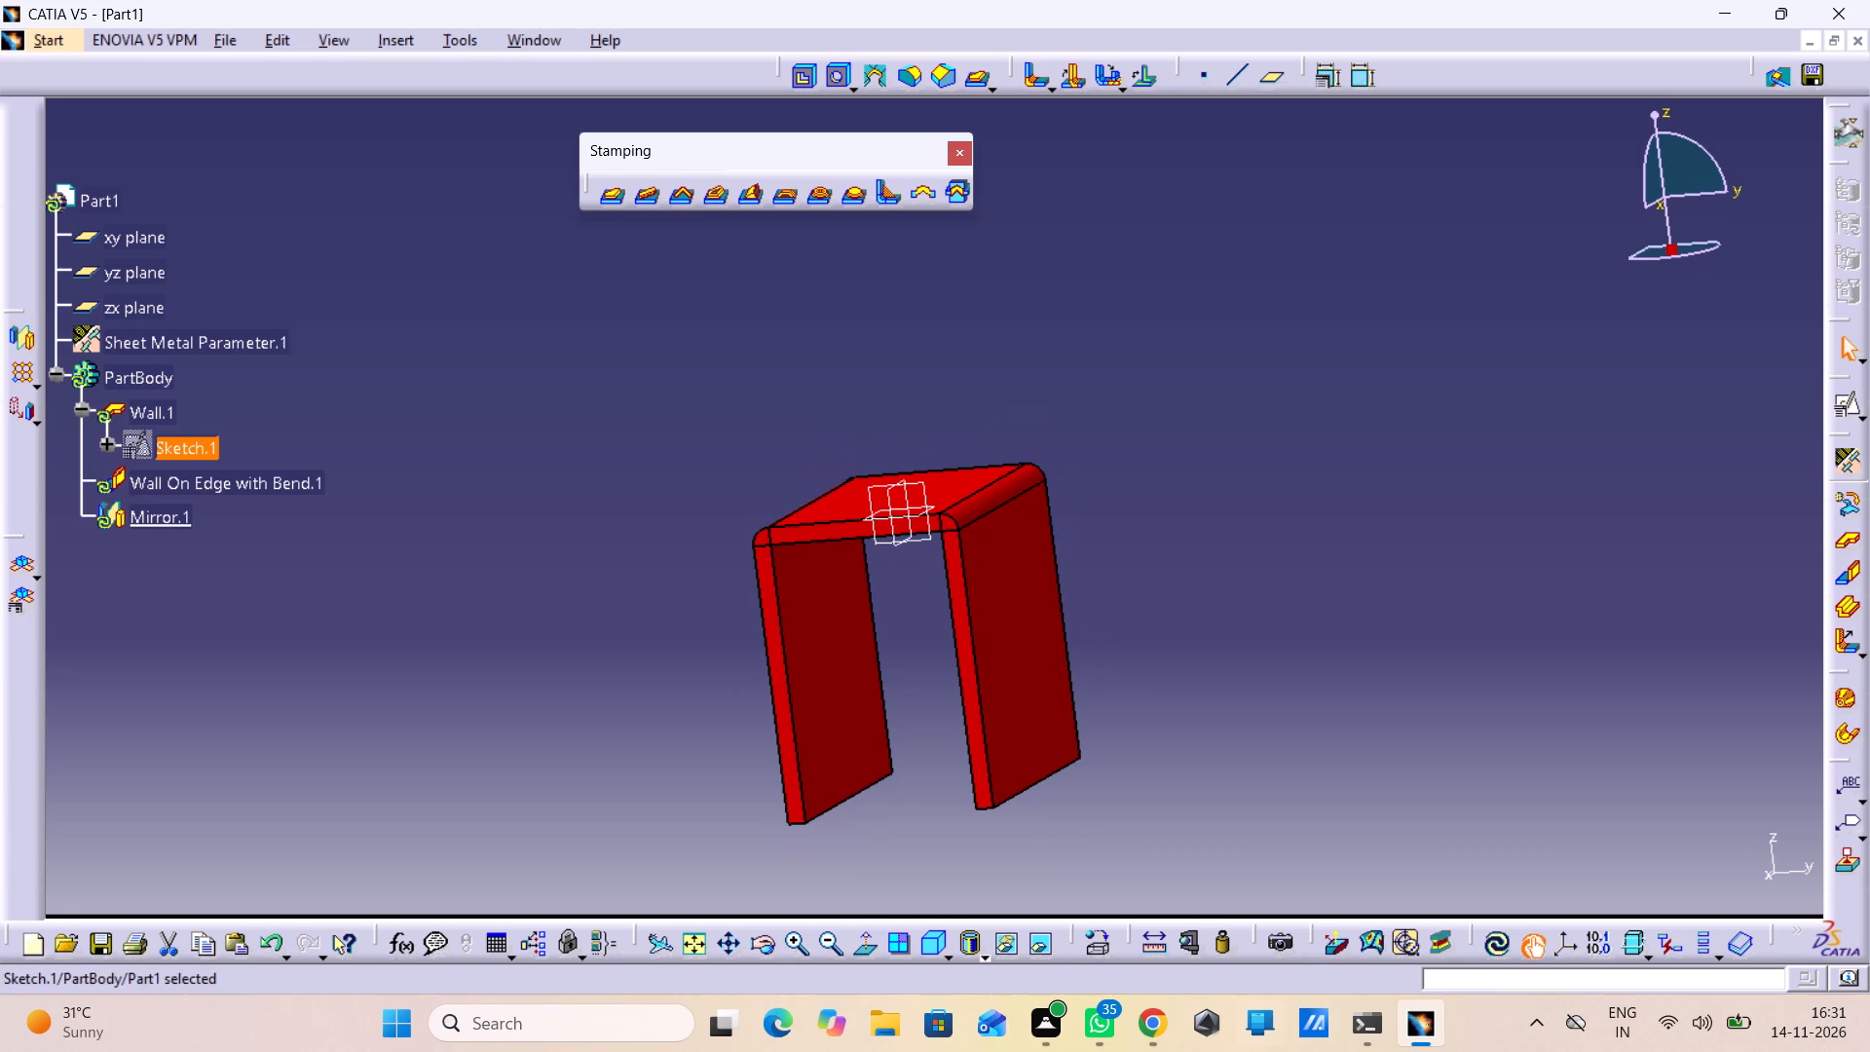
pyautogui.click(1505, 933)
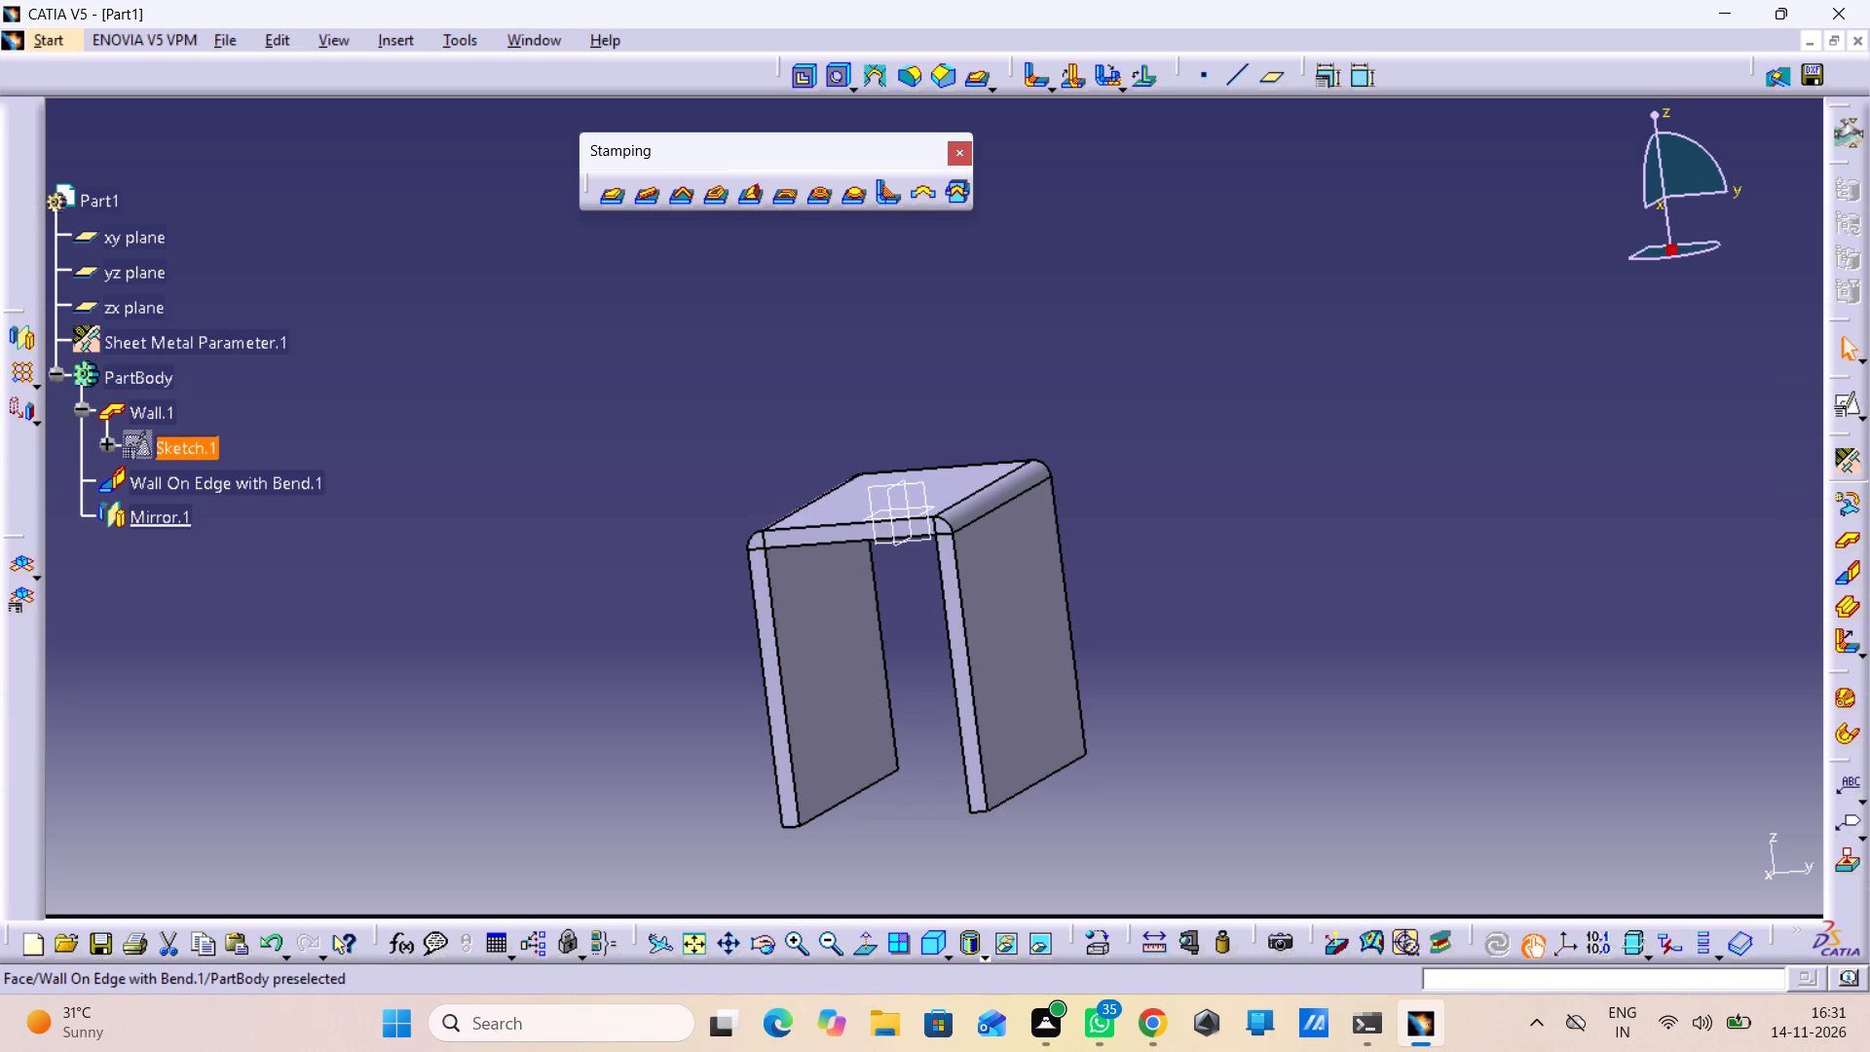
# Start a hole on the outer face of the bent side wall and open its positioning sketch.
pyautogui.click(1022, 623)
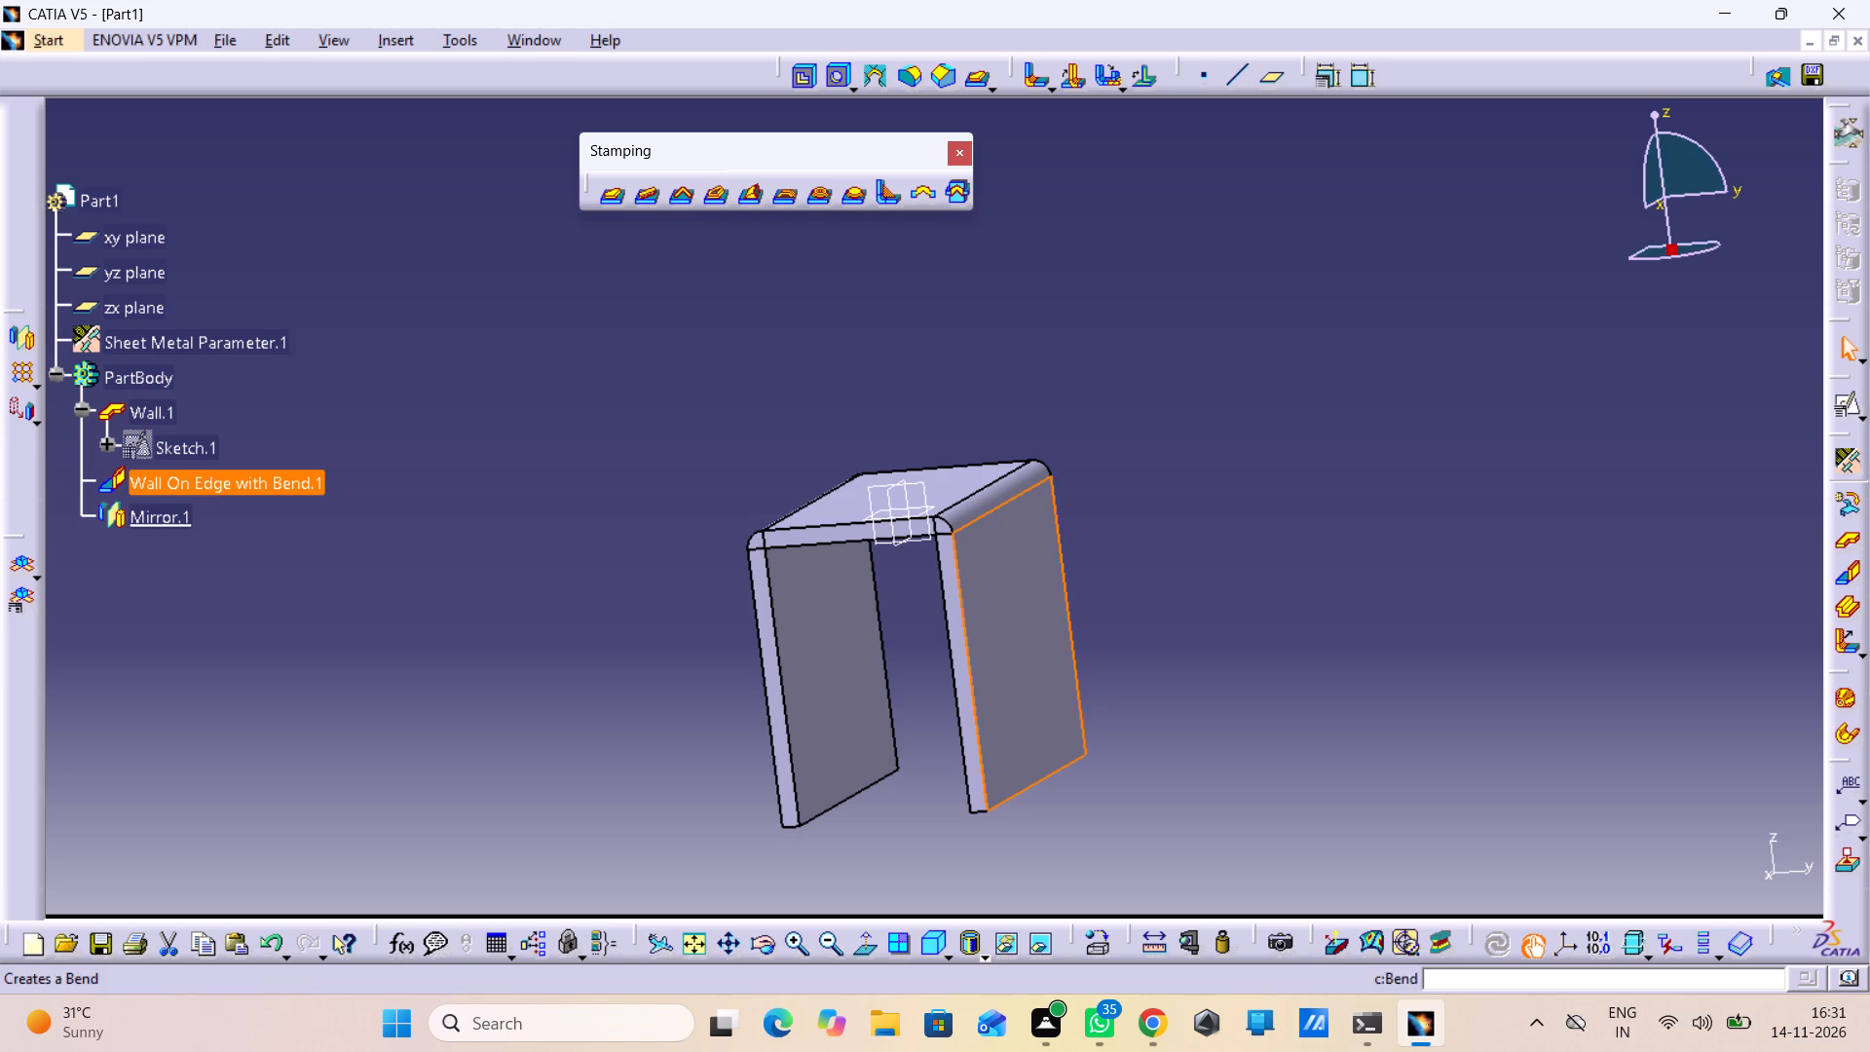
pyautogui.click(837, 76)
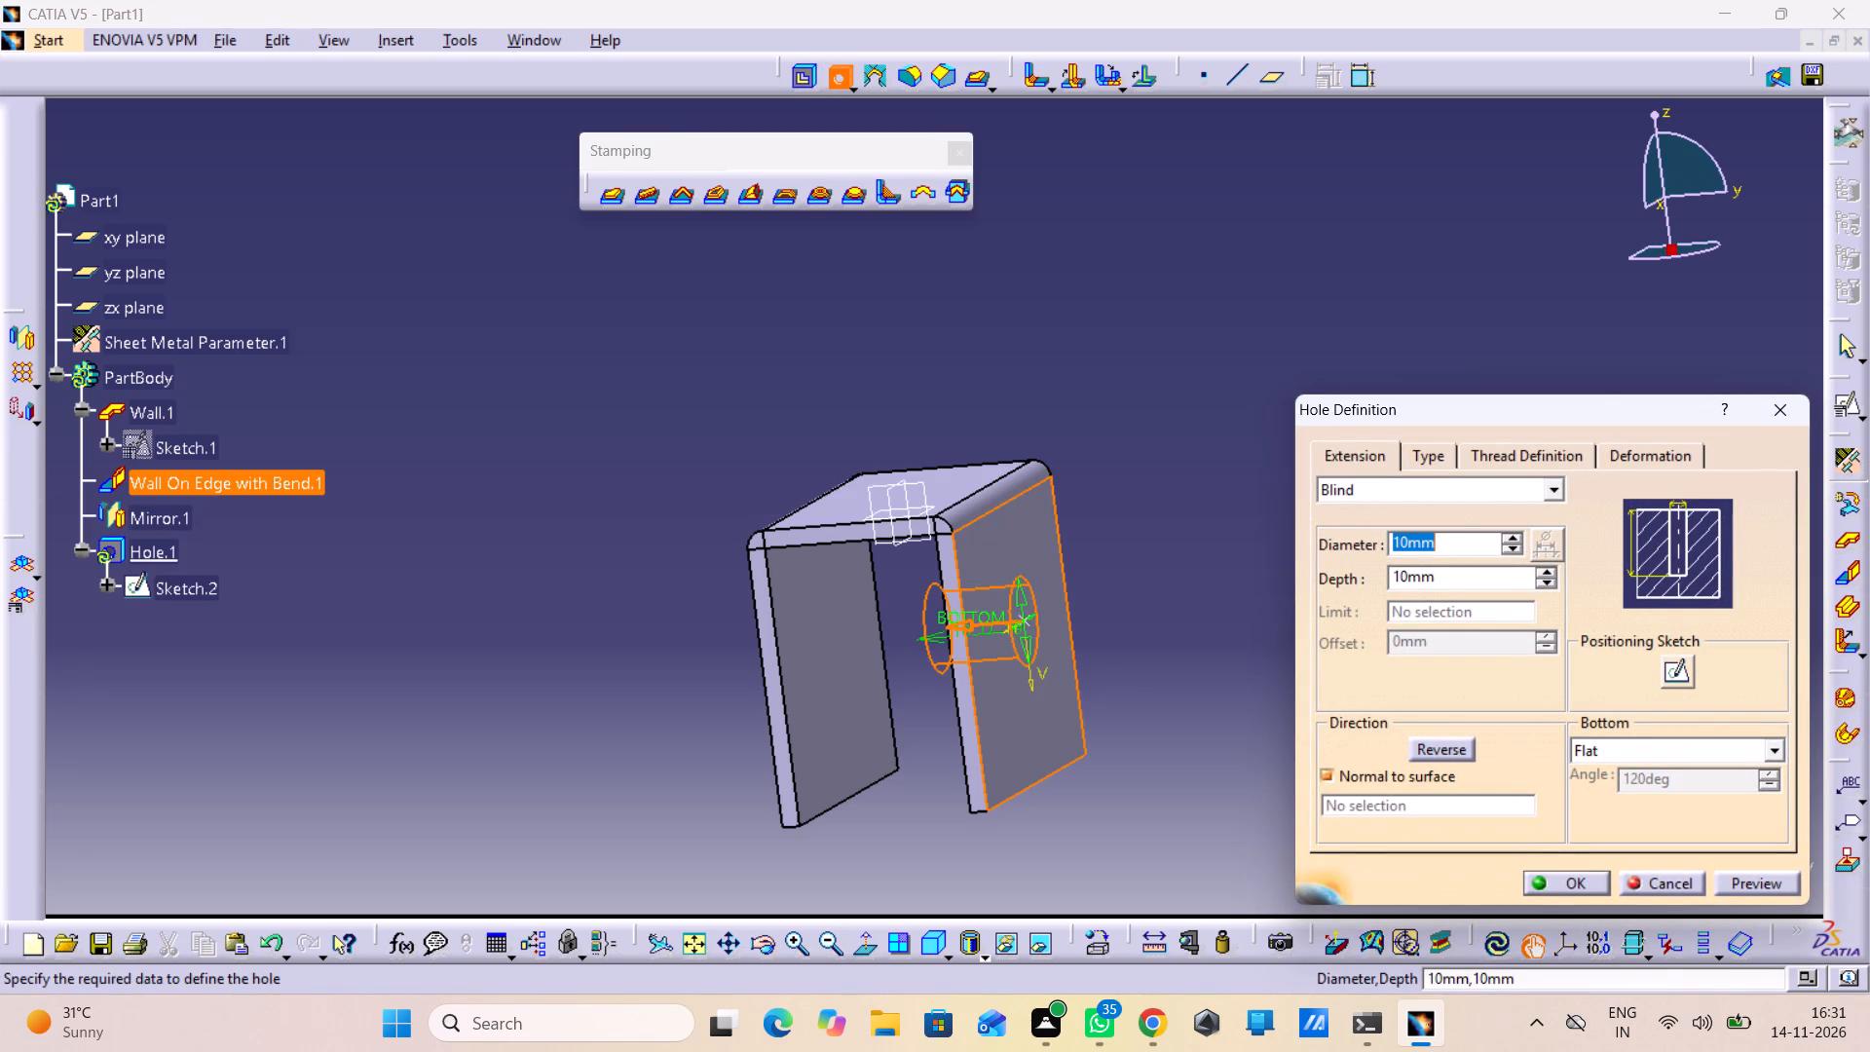
pyautogui.click(1670, 672)
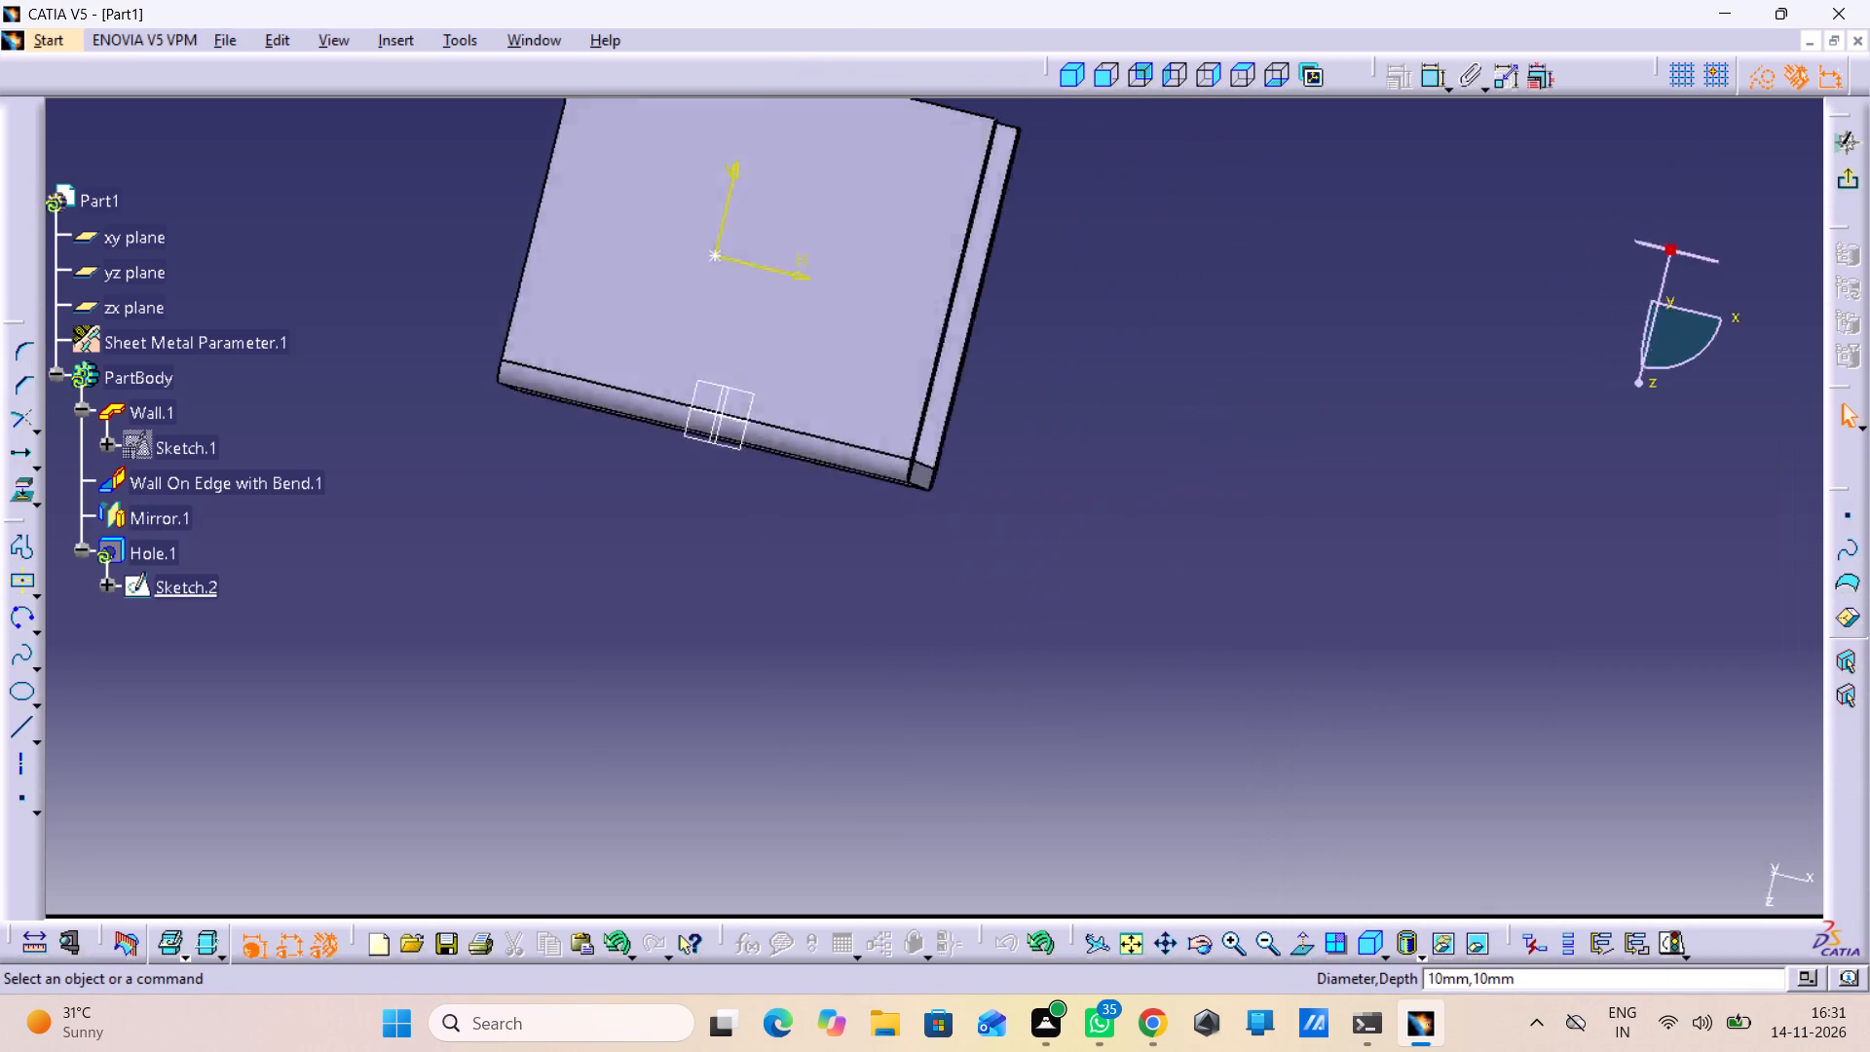
pyautogui.moveTo(1307, 627); pyautogui.dragTo(1310, 646, button='middle')
pyautogui.rightClick(1307, 627)
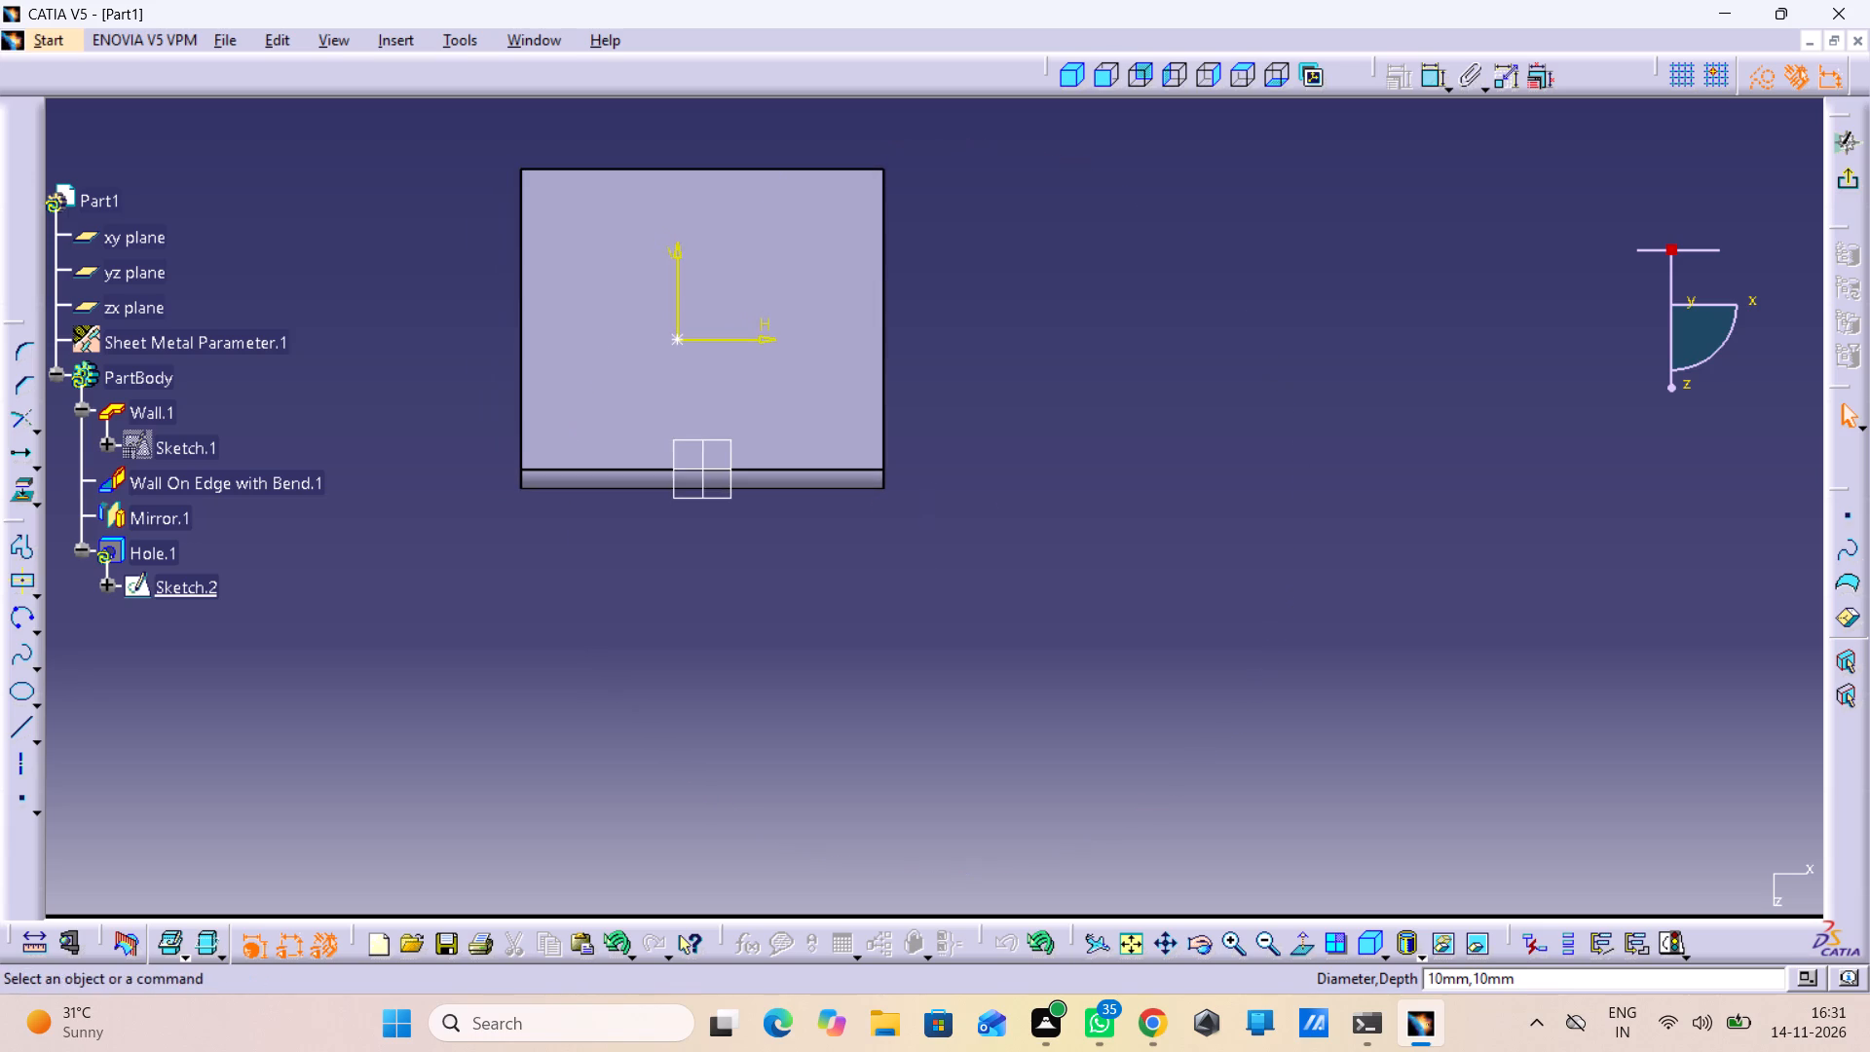
pyautogui.moveTo(1307, 636); pyautogui.dragTo(1141, 648, button='middle')
pyautogui.moveTo(1293, 634); pyautogui.dragTo(1141, 648, button='right')
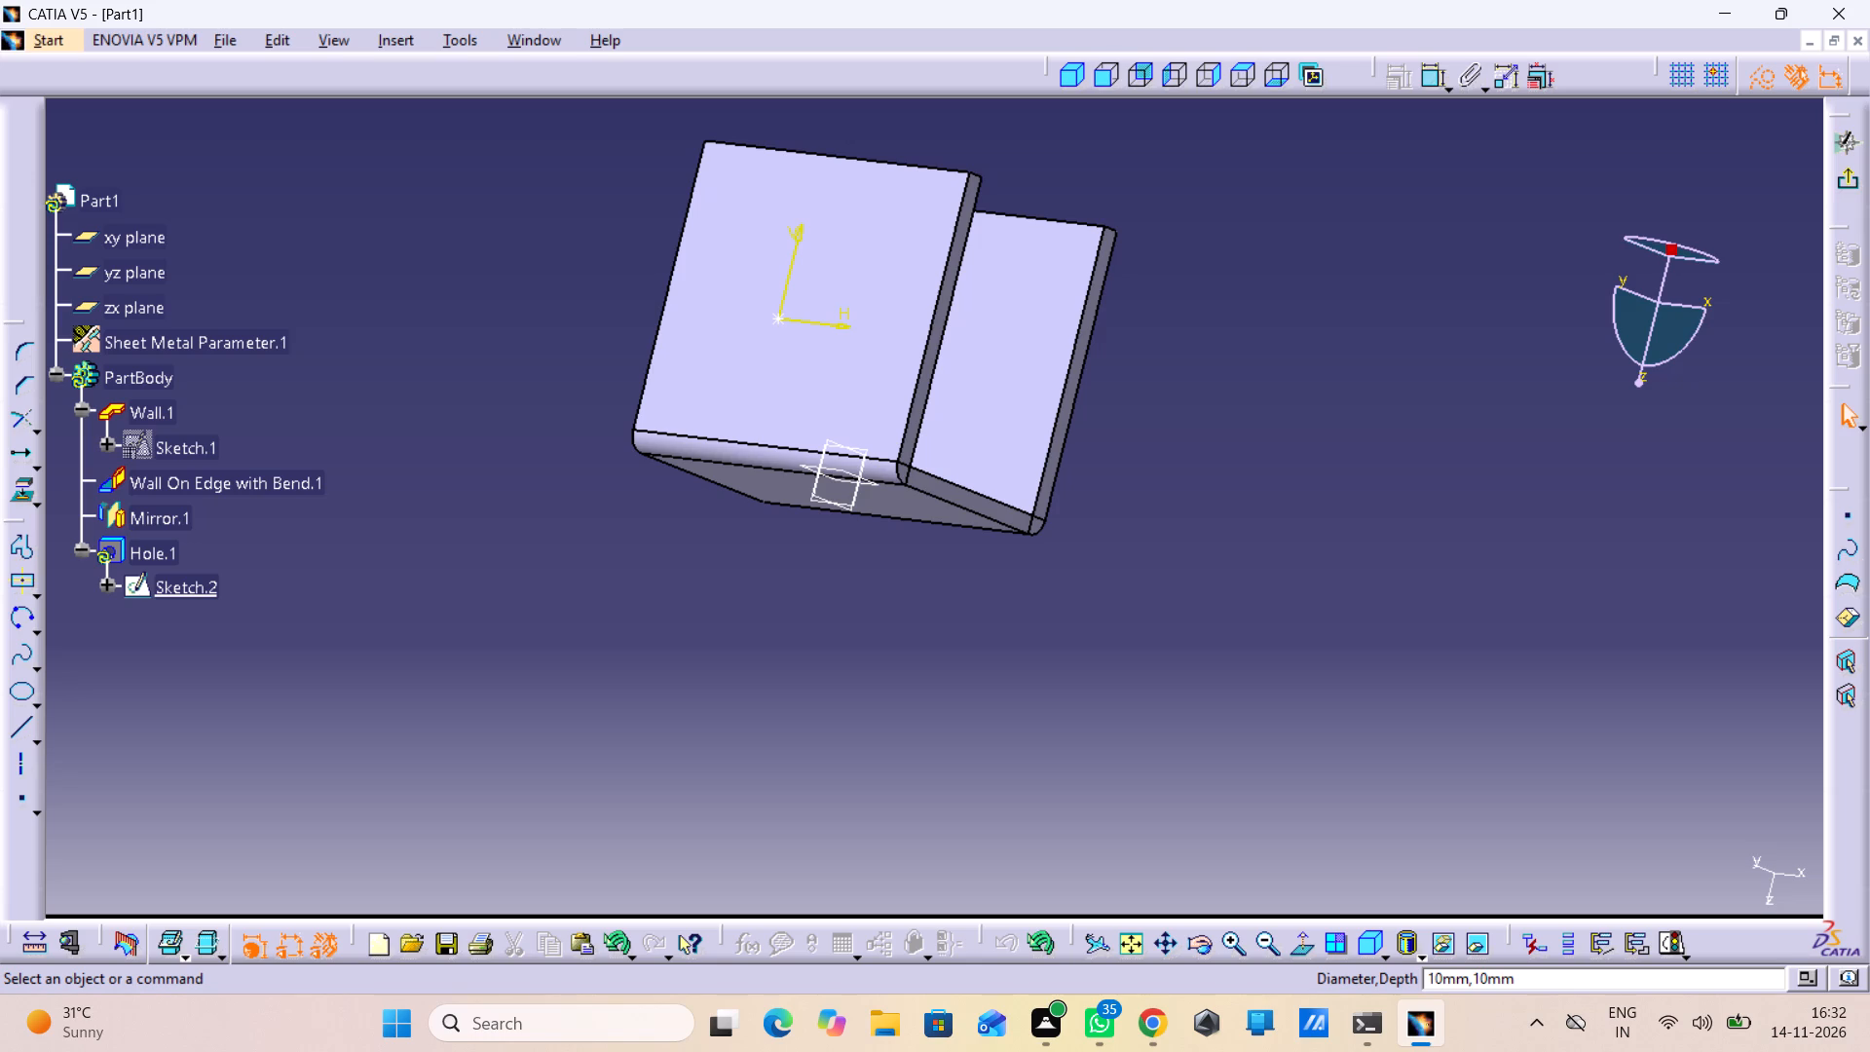
# Constrain the hole's centre point to 19 mm from the side wall's nearest upright edge.
pyautogui.click(775, 320)
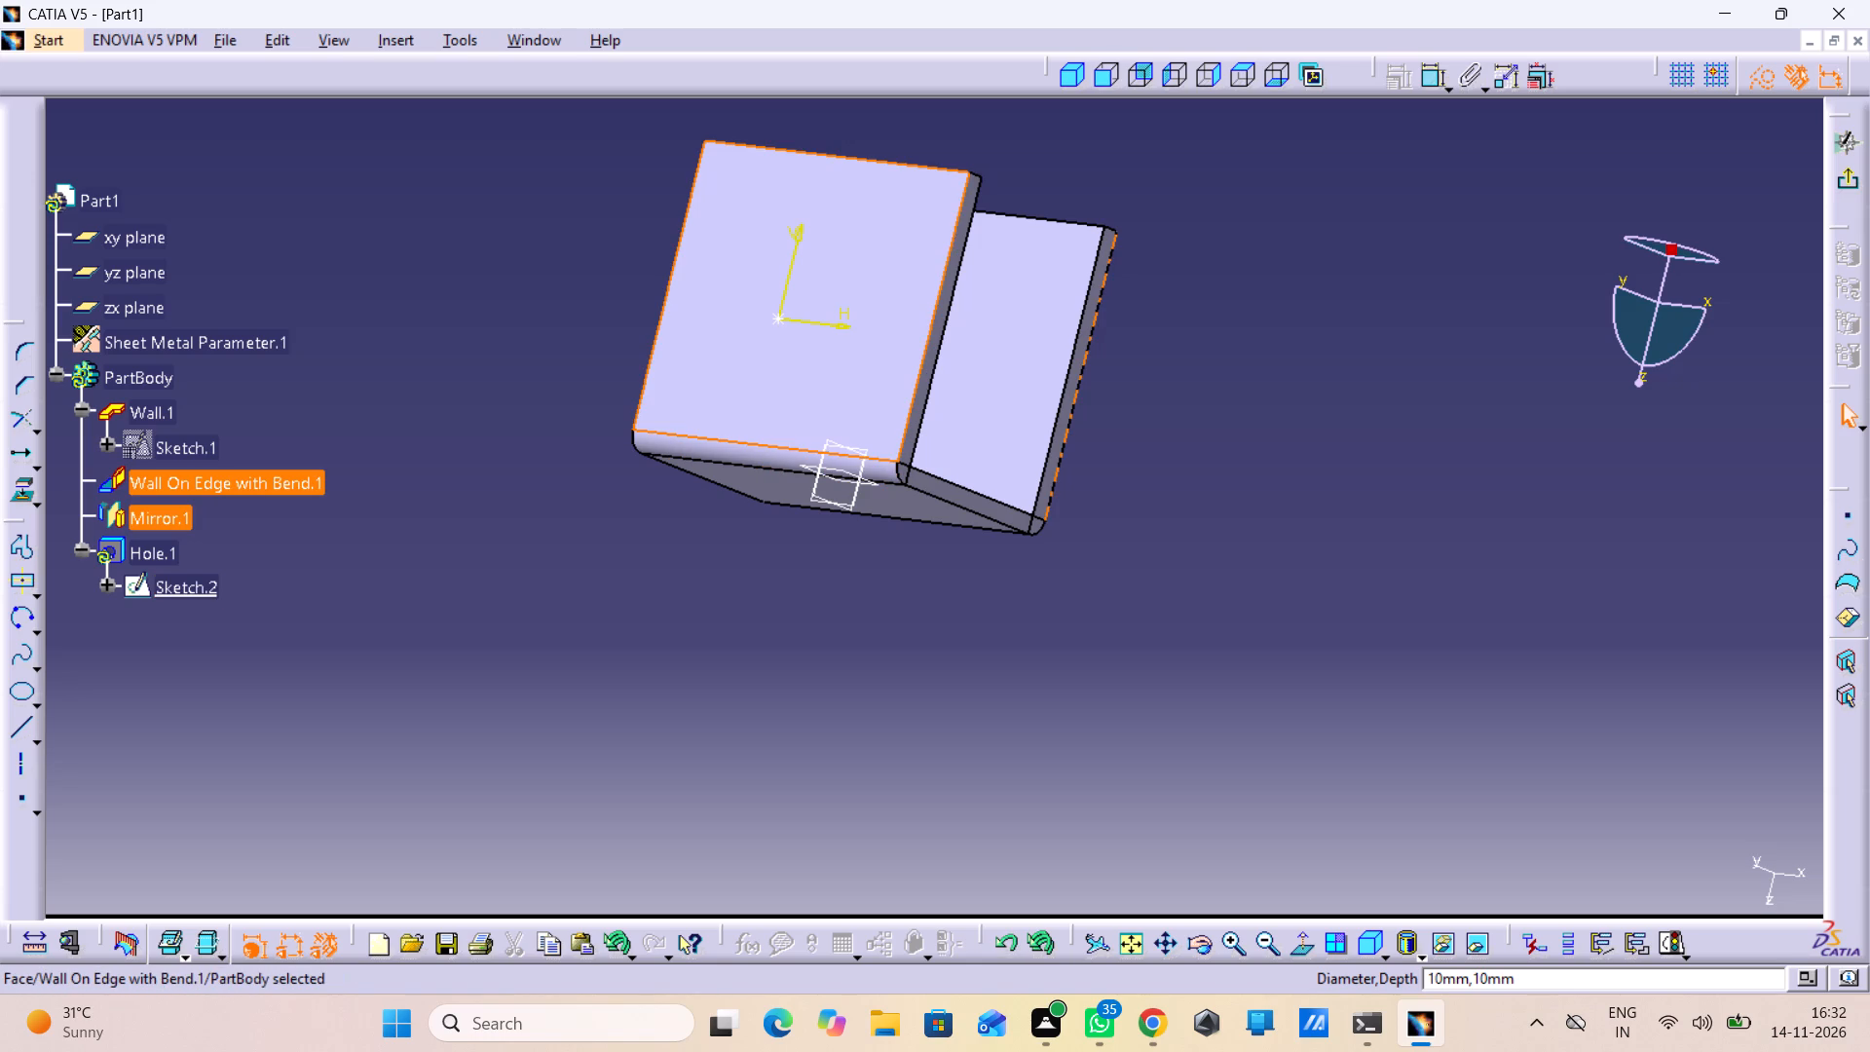
pyautogui.click(1434, 85)
pyautogui.tripleClick(1434, 85)
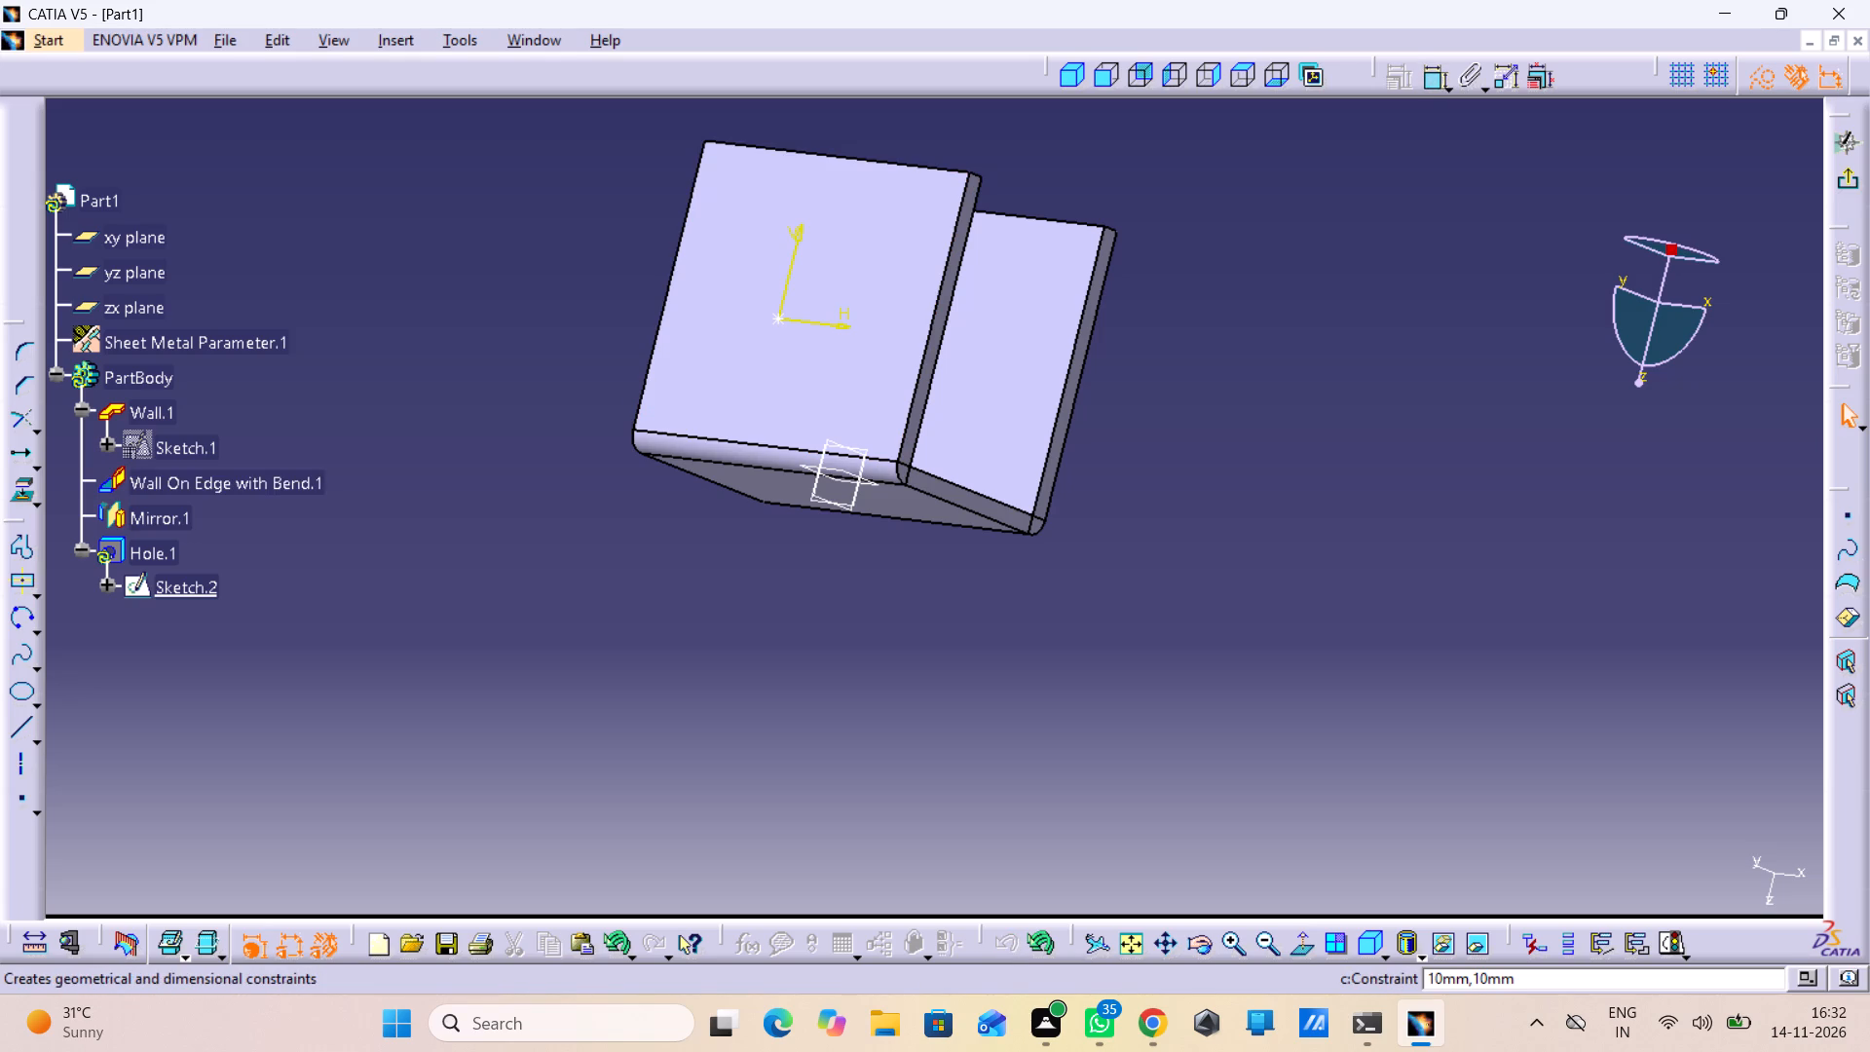
pyautogui.click(1431, 80)
pyautogui.click(1431, 80)
pyautogui.doubleClick(1431, 86)
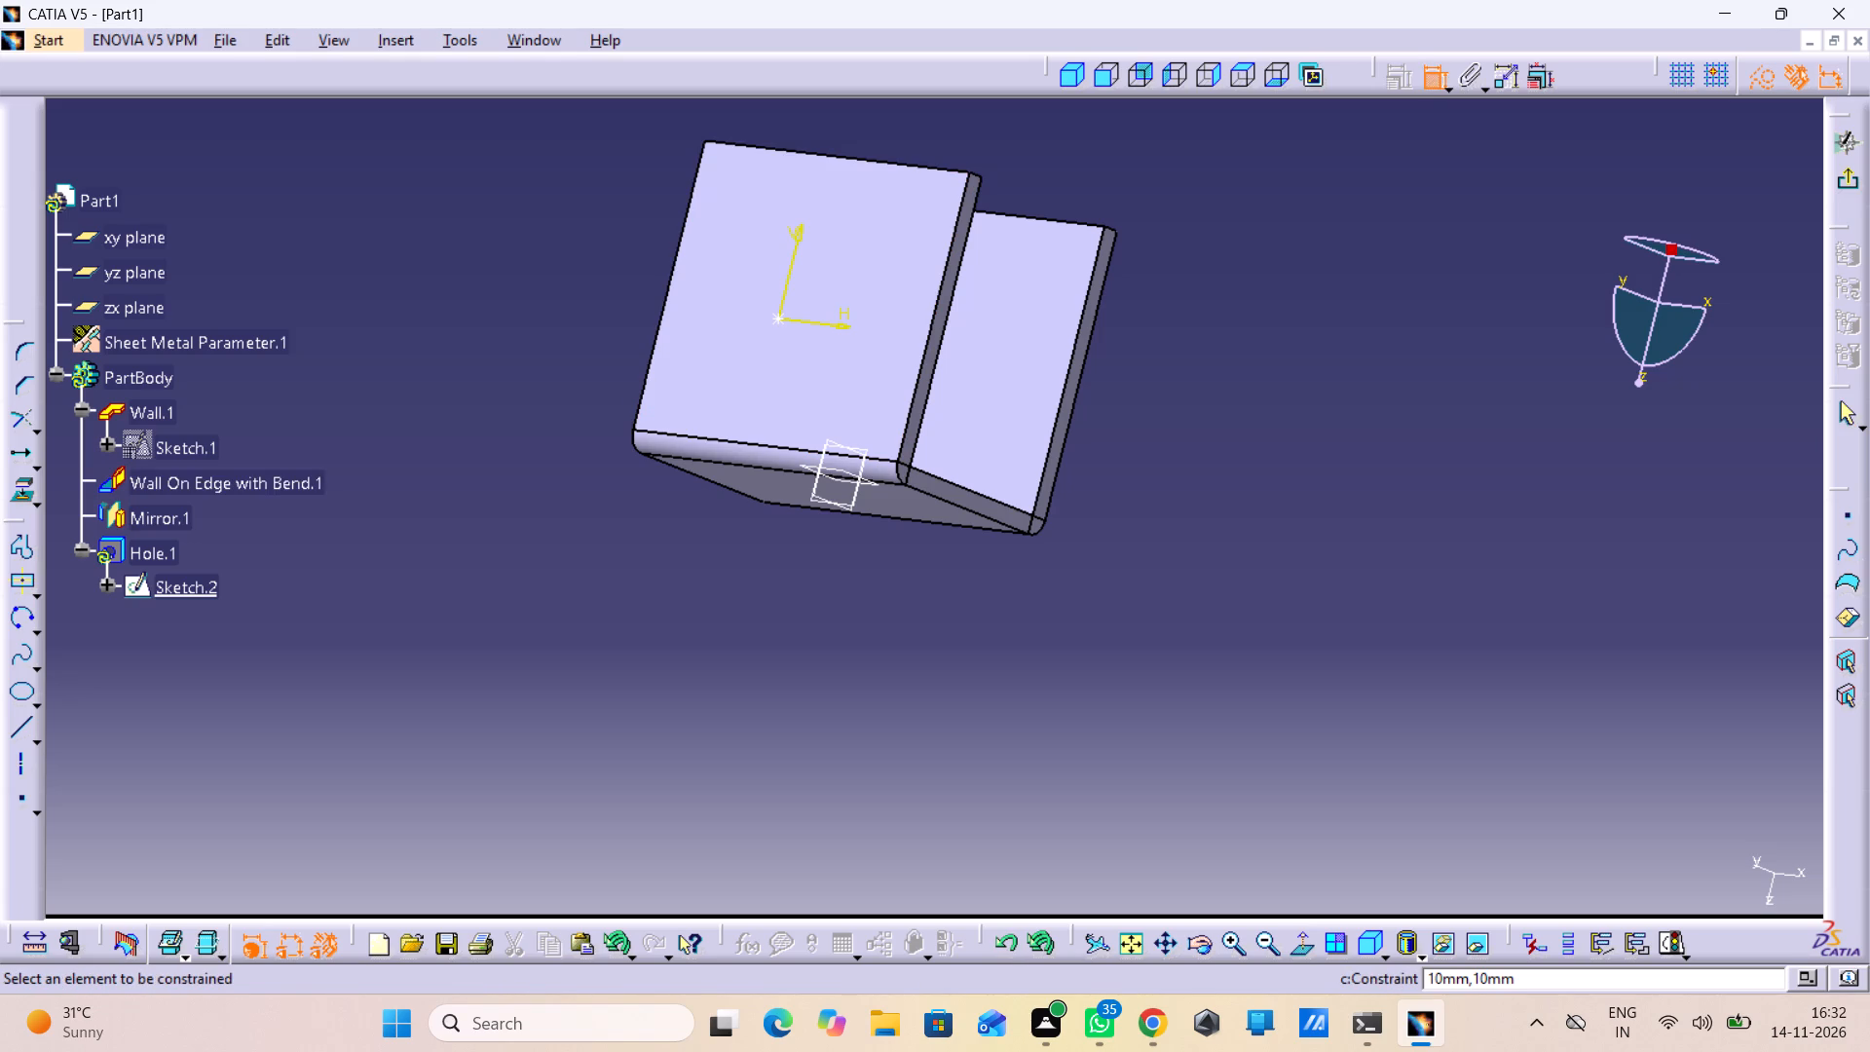
pyautogui.click(779, 318)
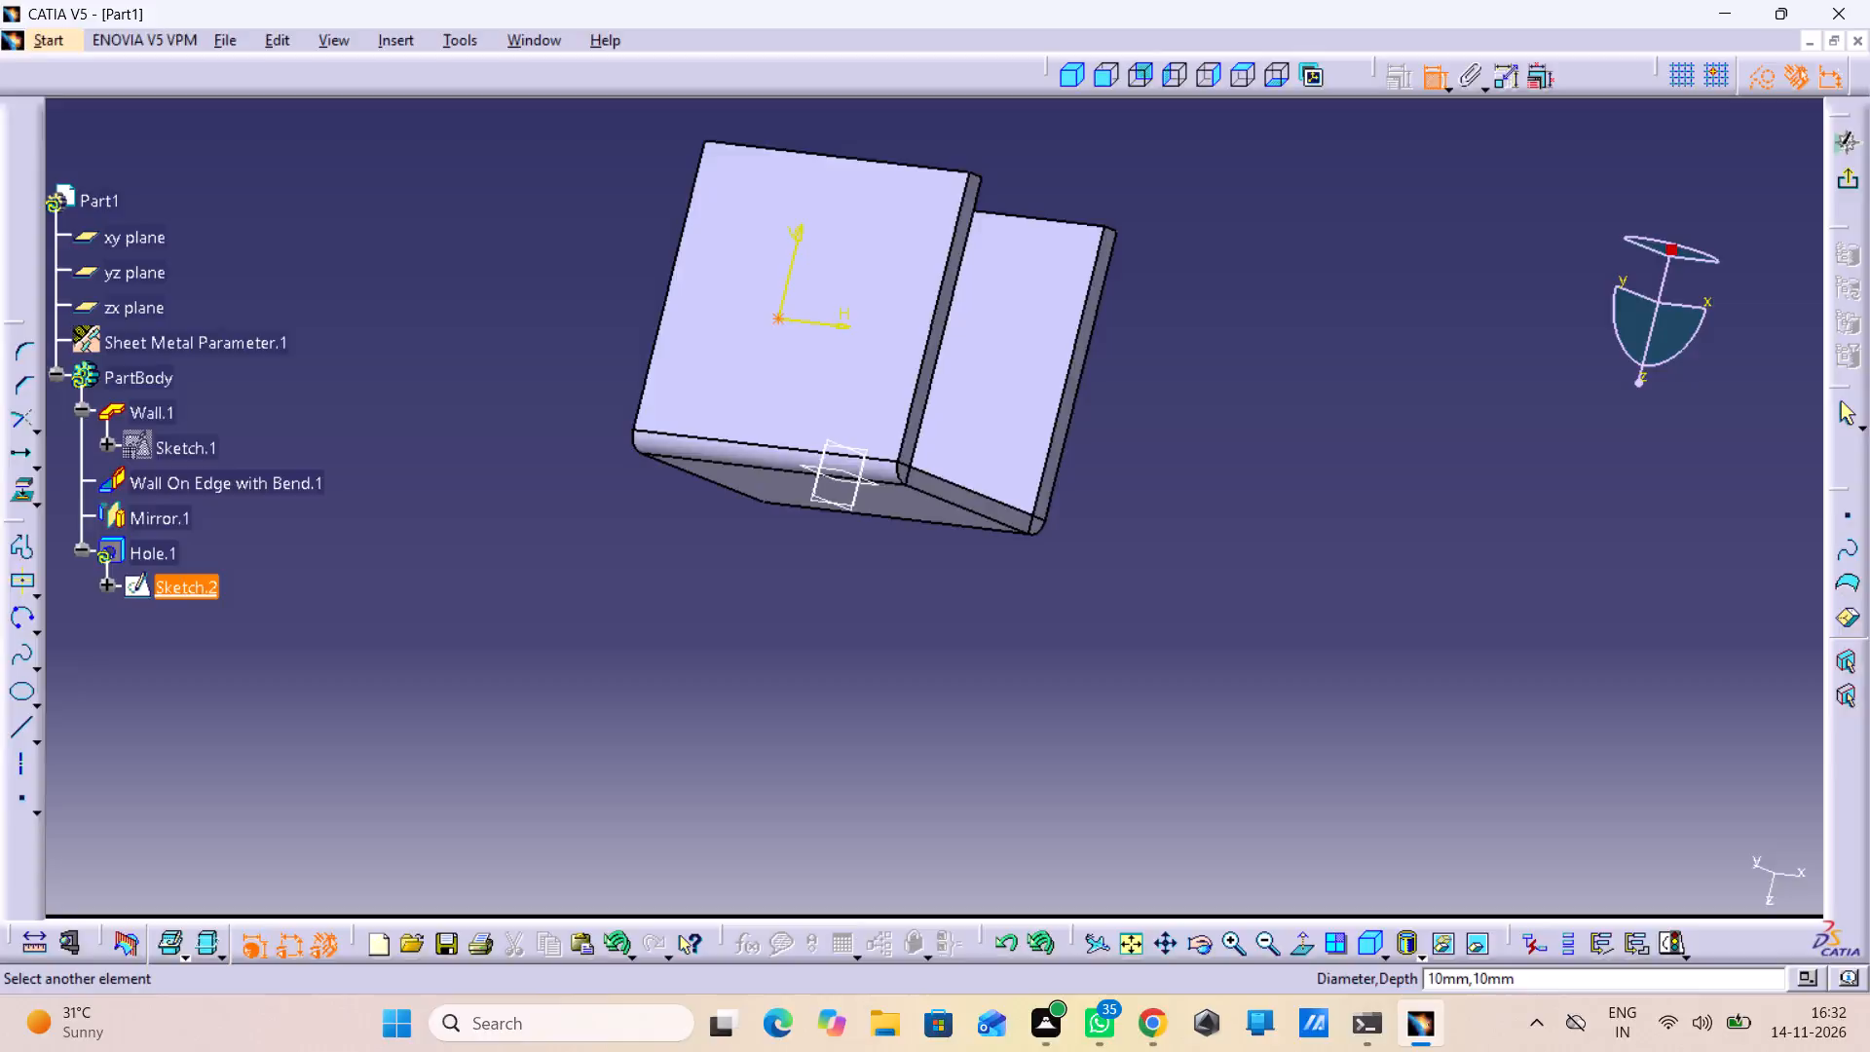
pyautogui.click(934, 312)
pyautogui.click(1190, 357)
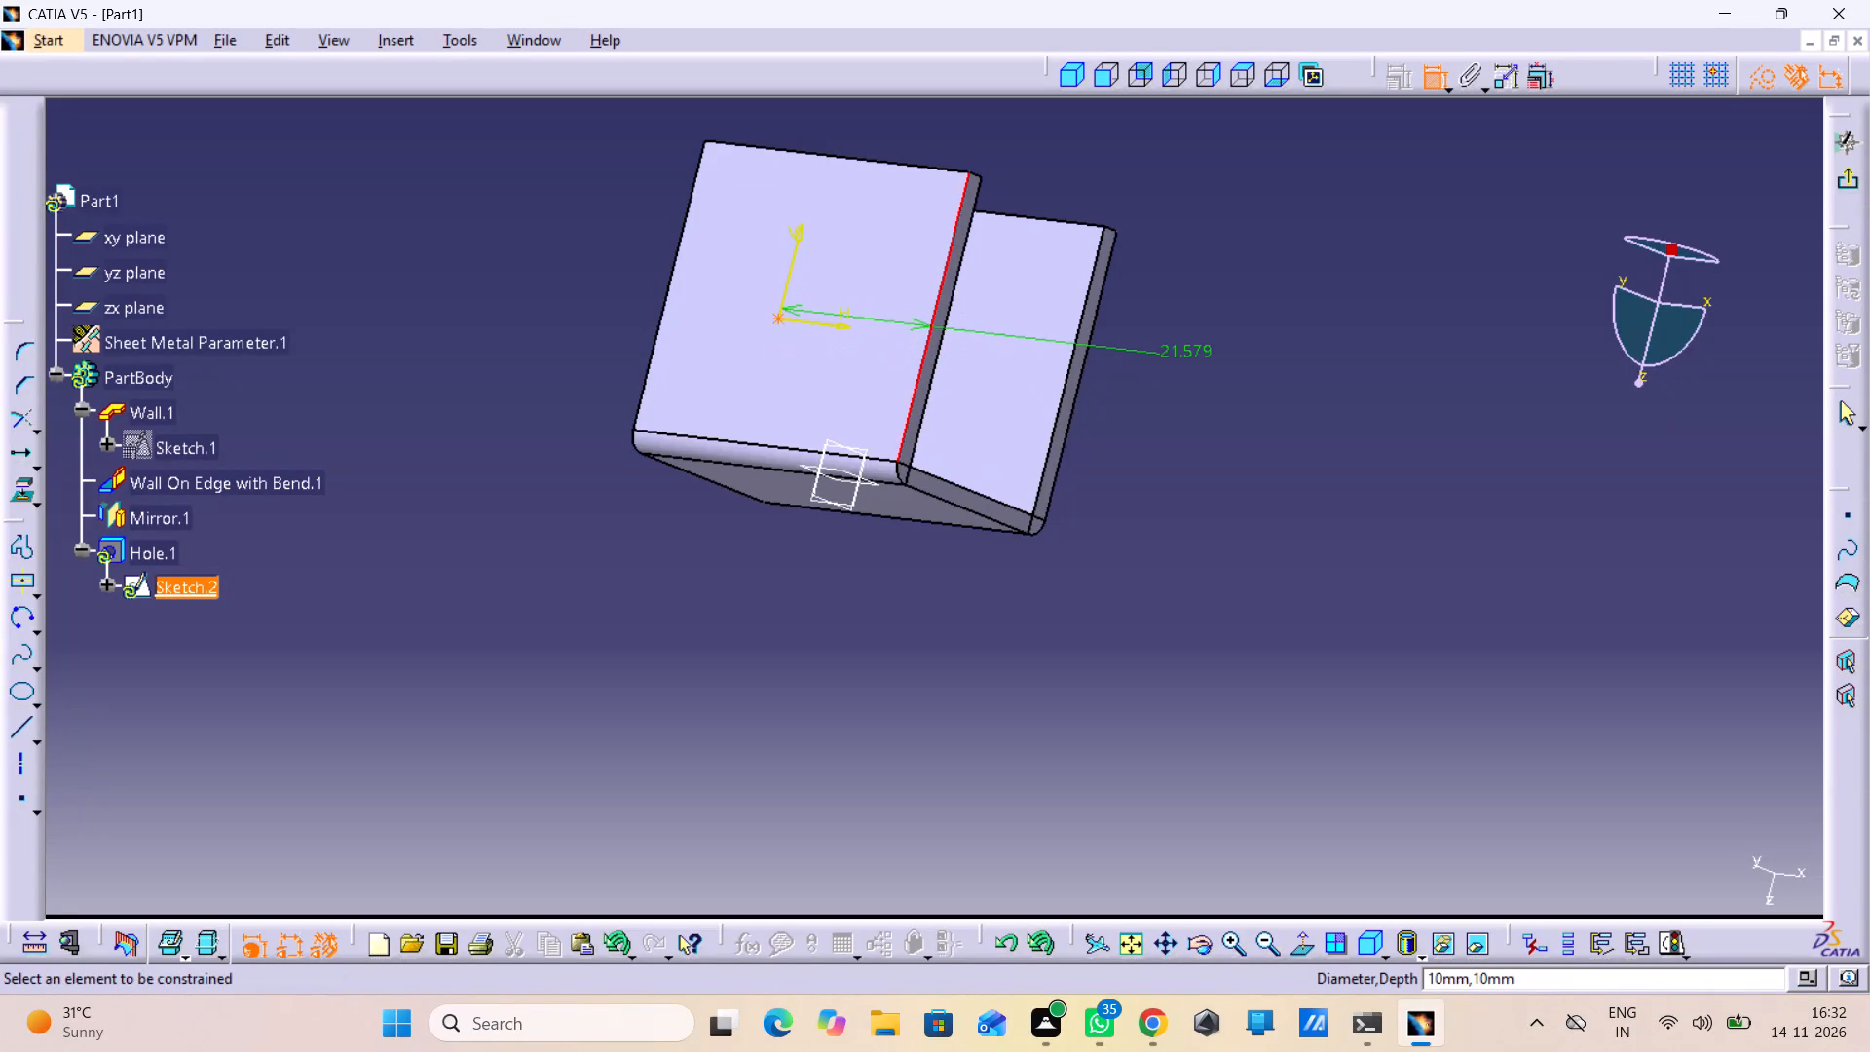
pyautogui.doubleClick(1199, 341)
pyautogui.write('19')
pyautogui.press('Return')
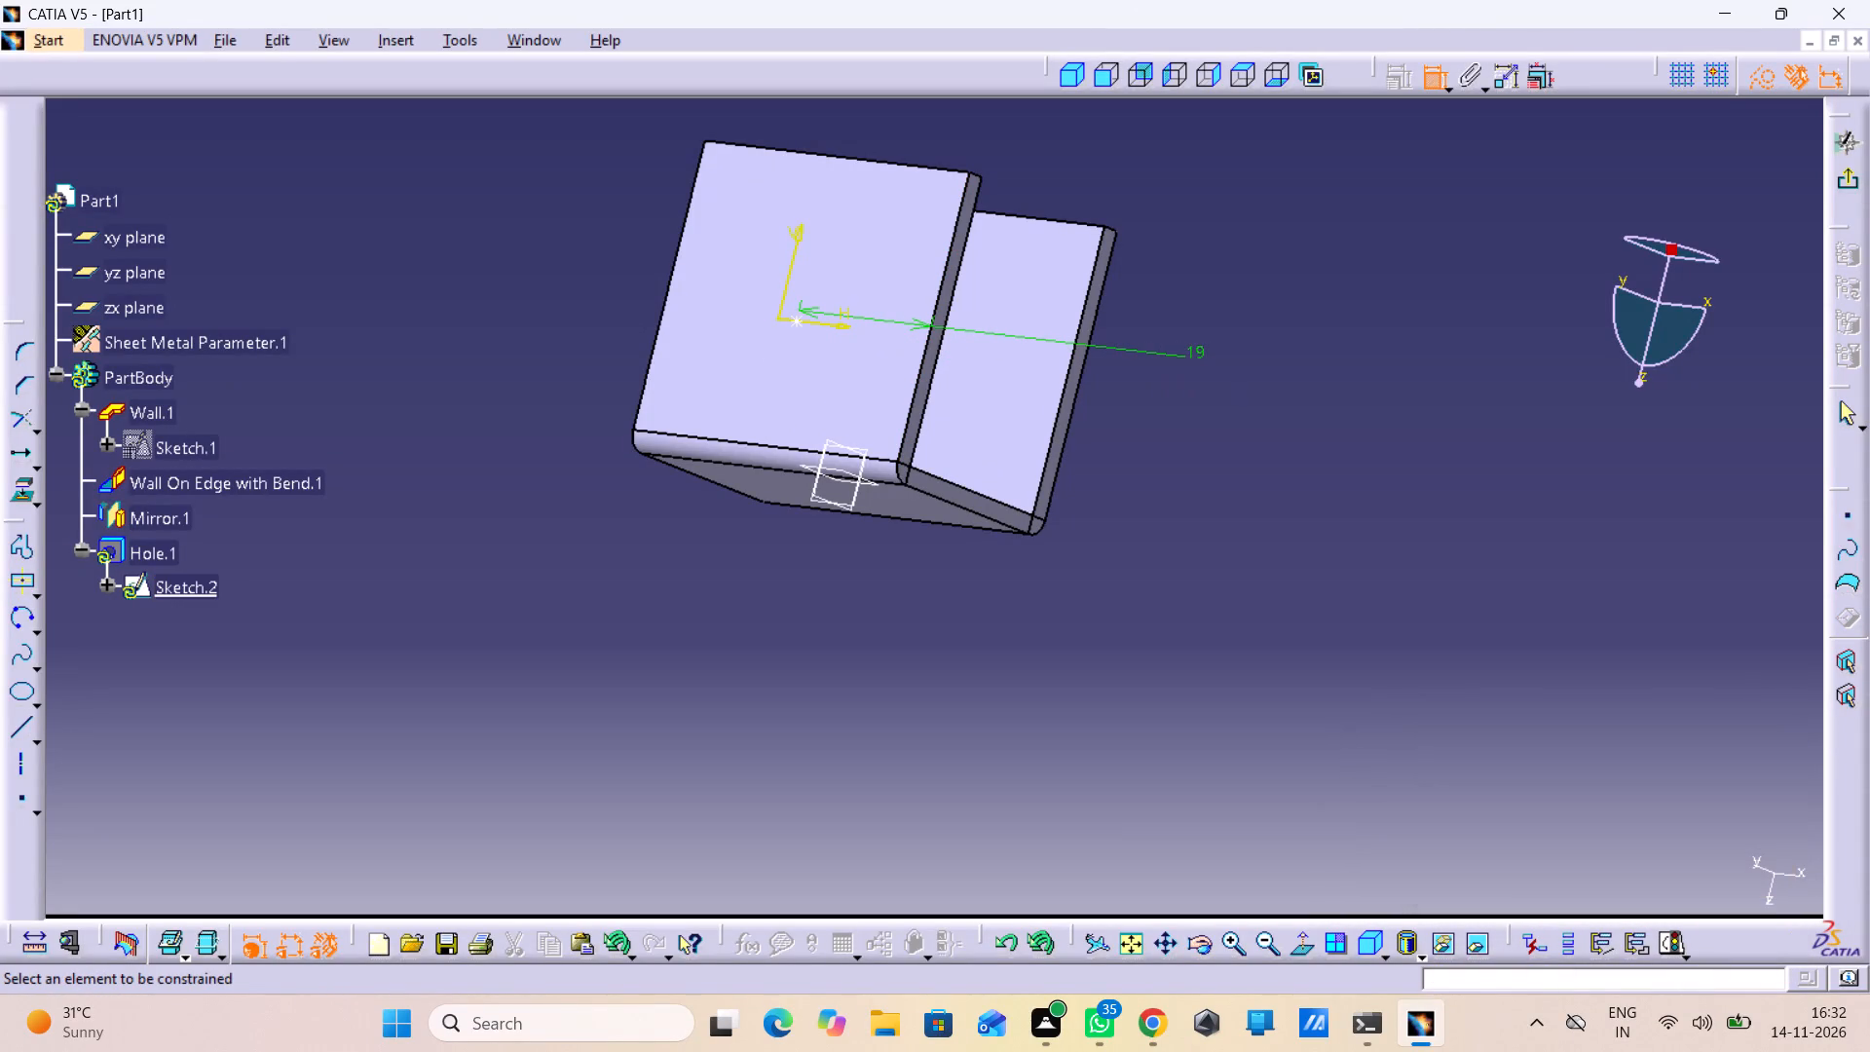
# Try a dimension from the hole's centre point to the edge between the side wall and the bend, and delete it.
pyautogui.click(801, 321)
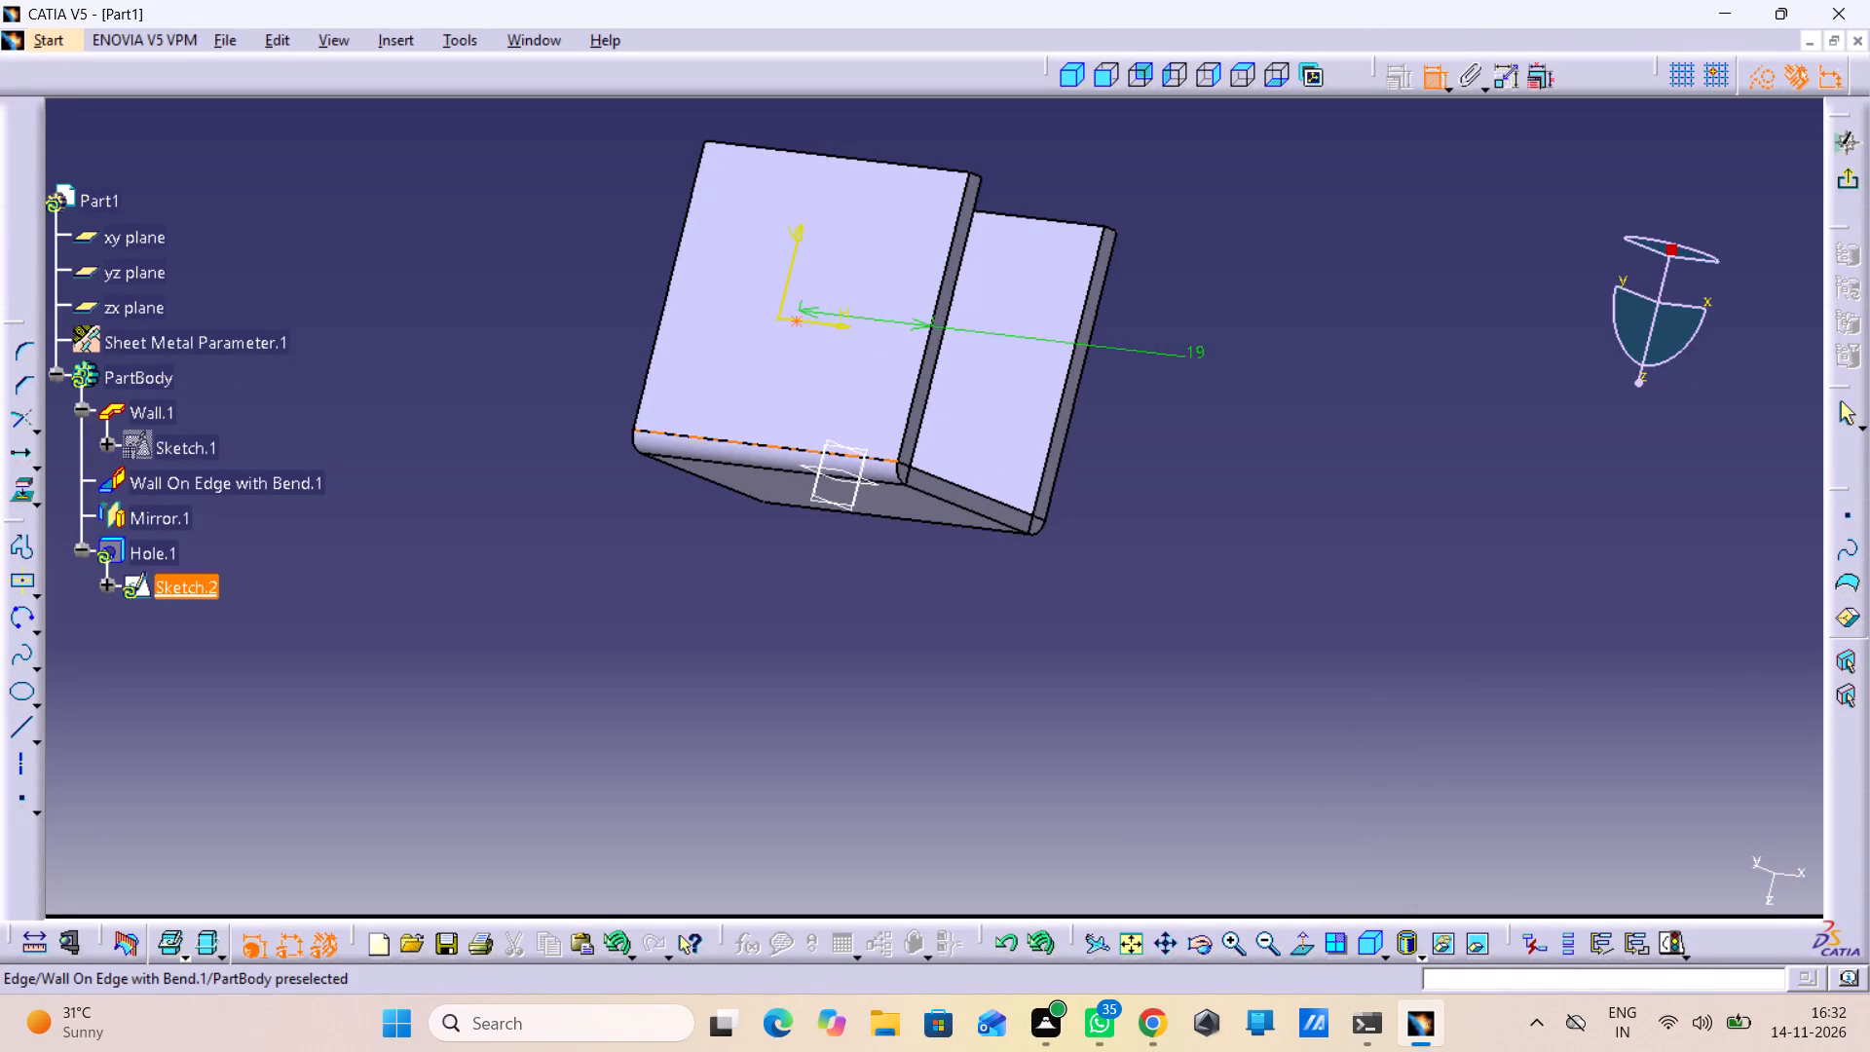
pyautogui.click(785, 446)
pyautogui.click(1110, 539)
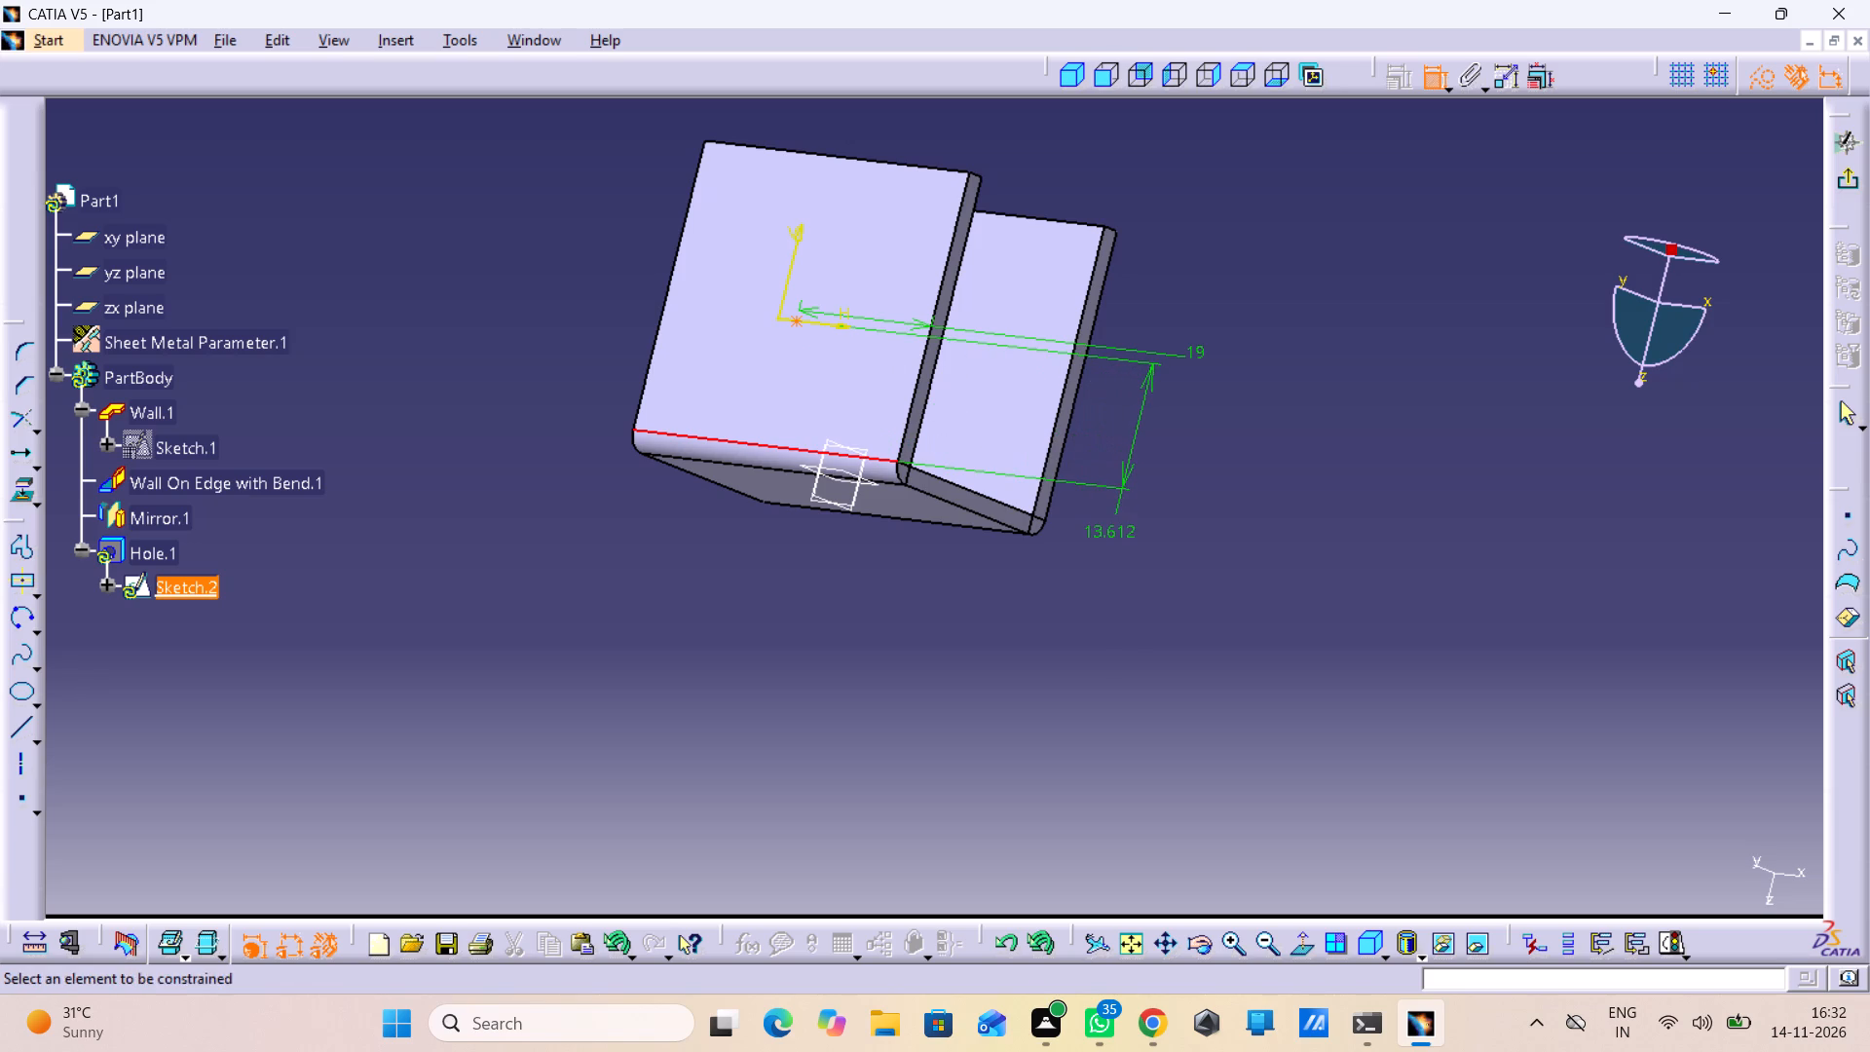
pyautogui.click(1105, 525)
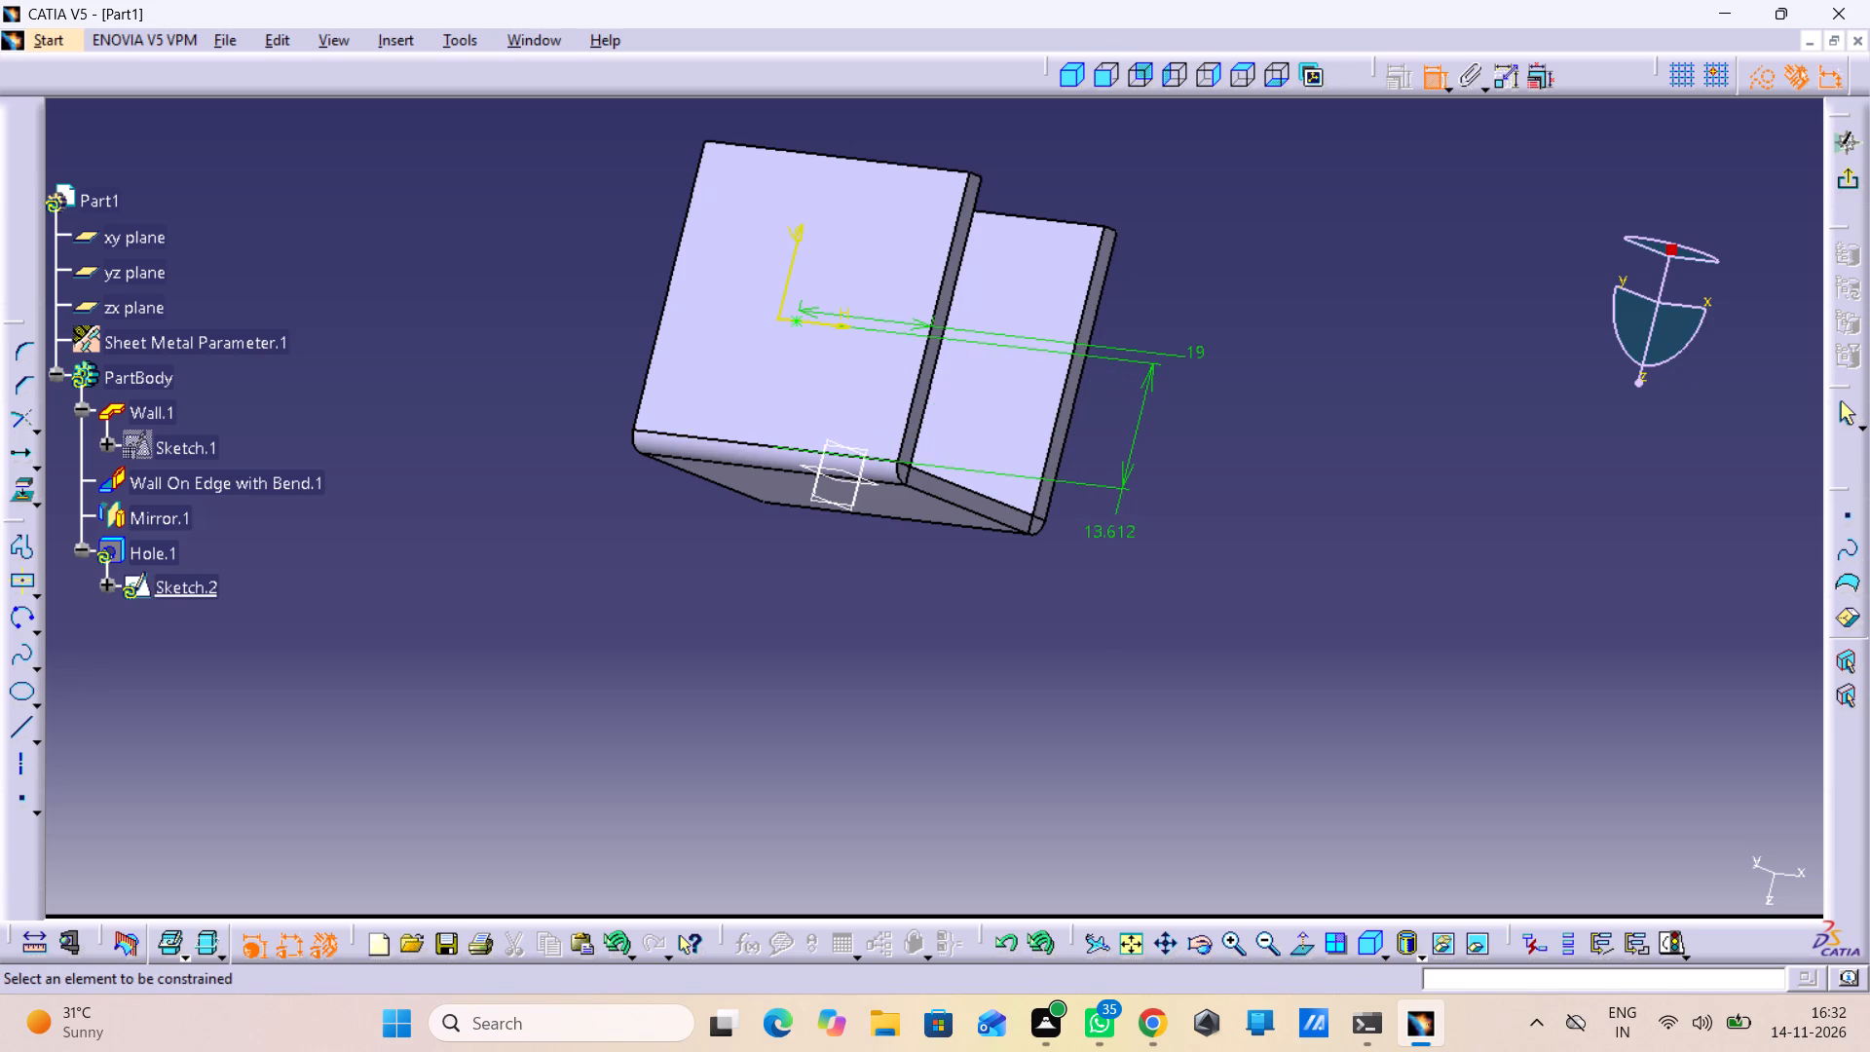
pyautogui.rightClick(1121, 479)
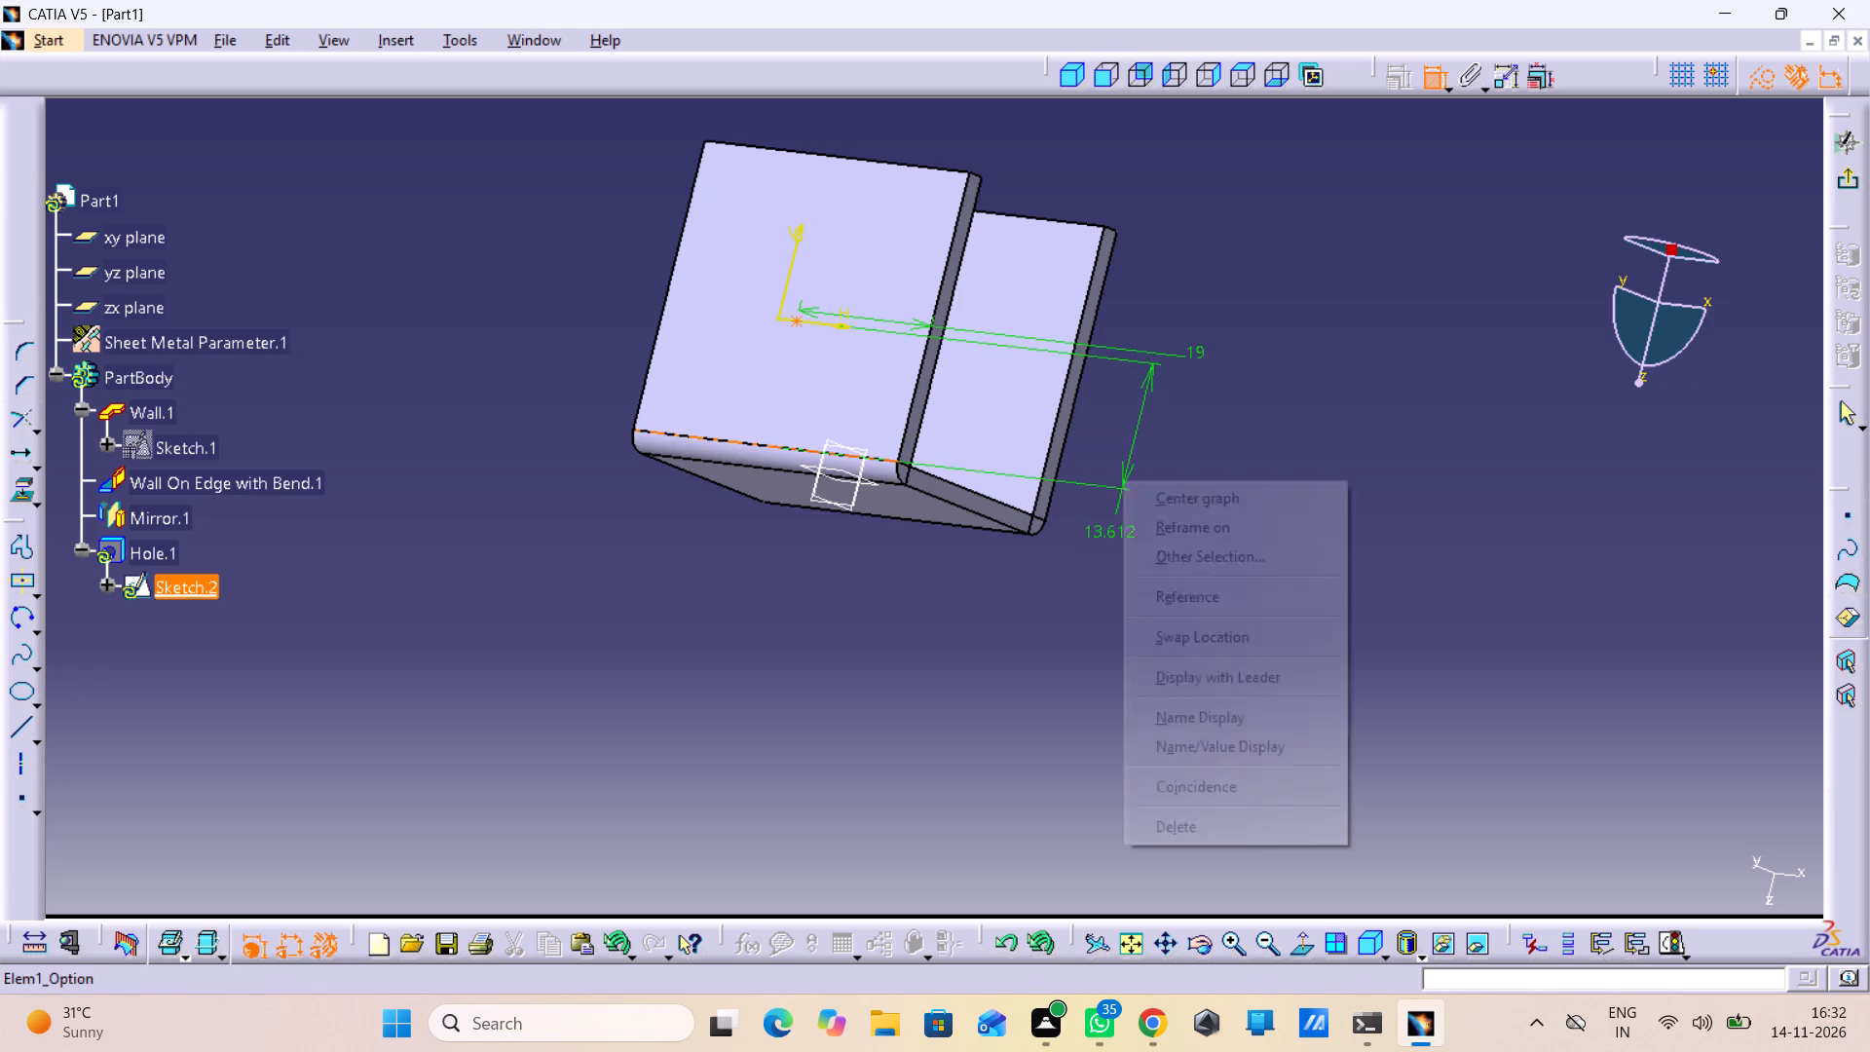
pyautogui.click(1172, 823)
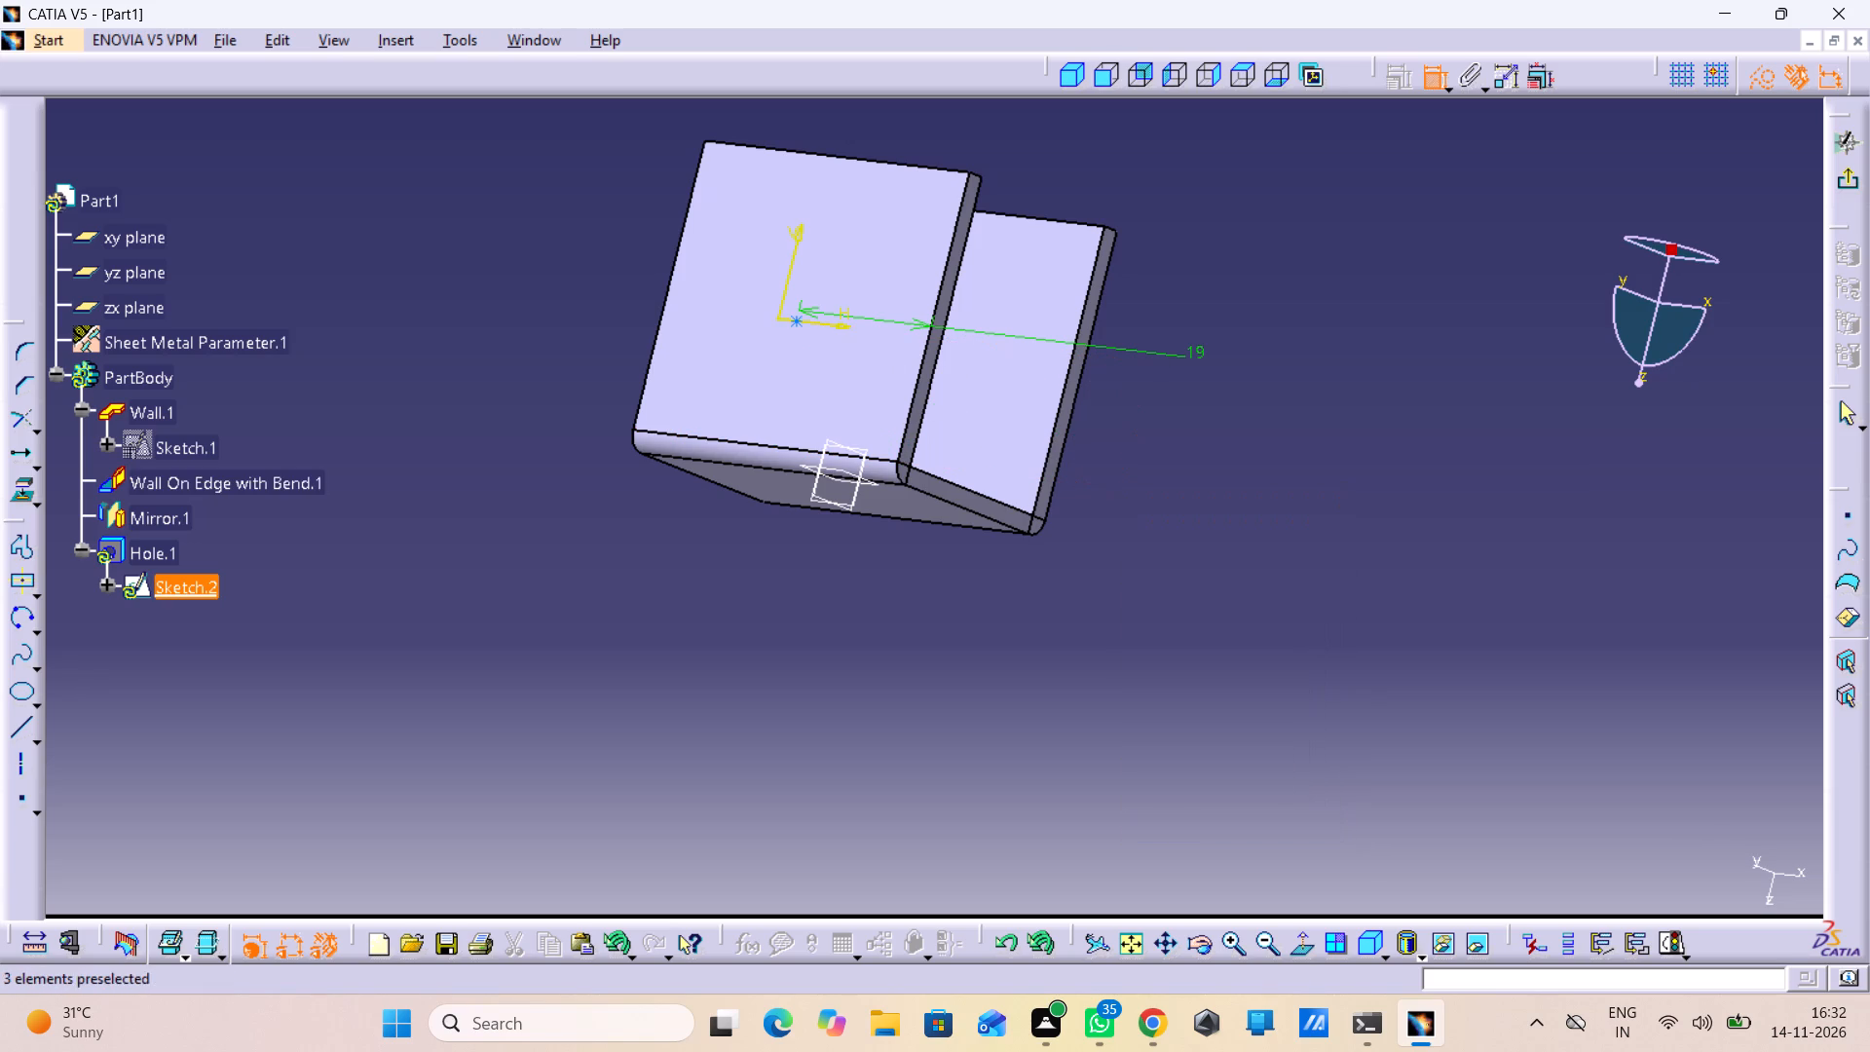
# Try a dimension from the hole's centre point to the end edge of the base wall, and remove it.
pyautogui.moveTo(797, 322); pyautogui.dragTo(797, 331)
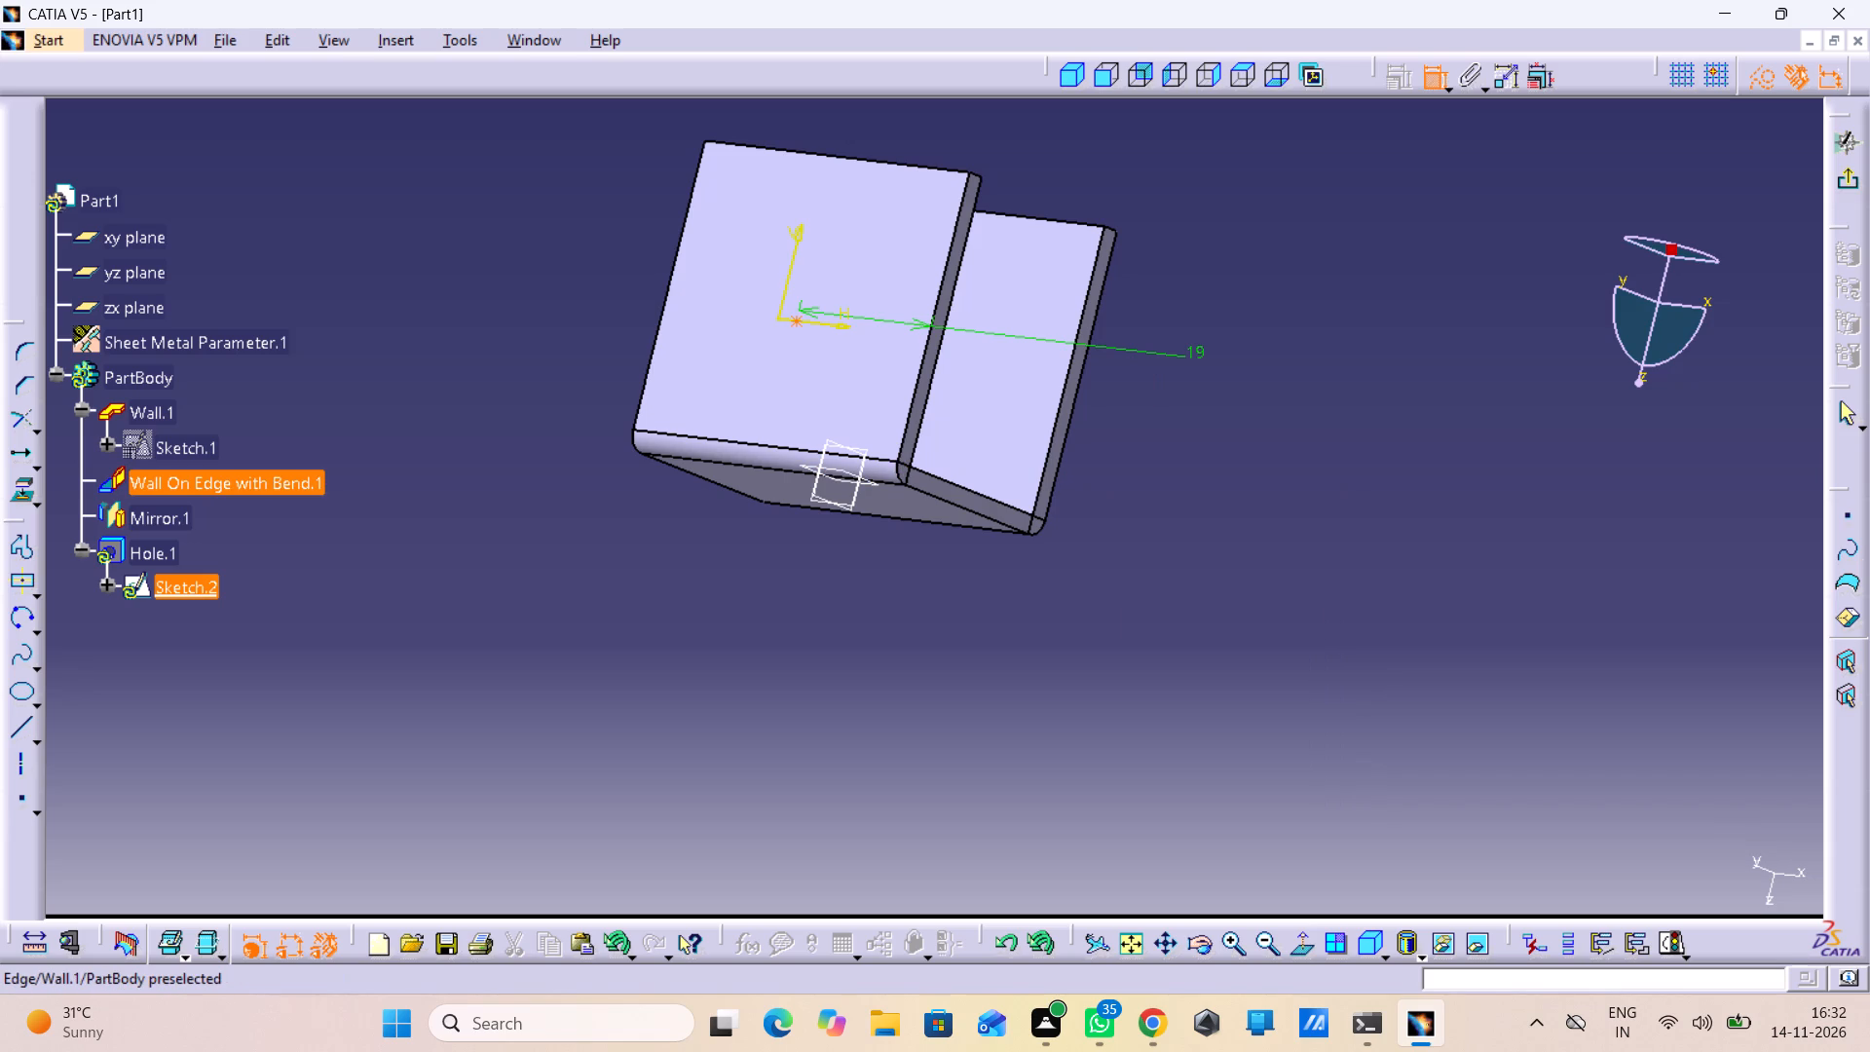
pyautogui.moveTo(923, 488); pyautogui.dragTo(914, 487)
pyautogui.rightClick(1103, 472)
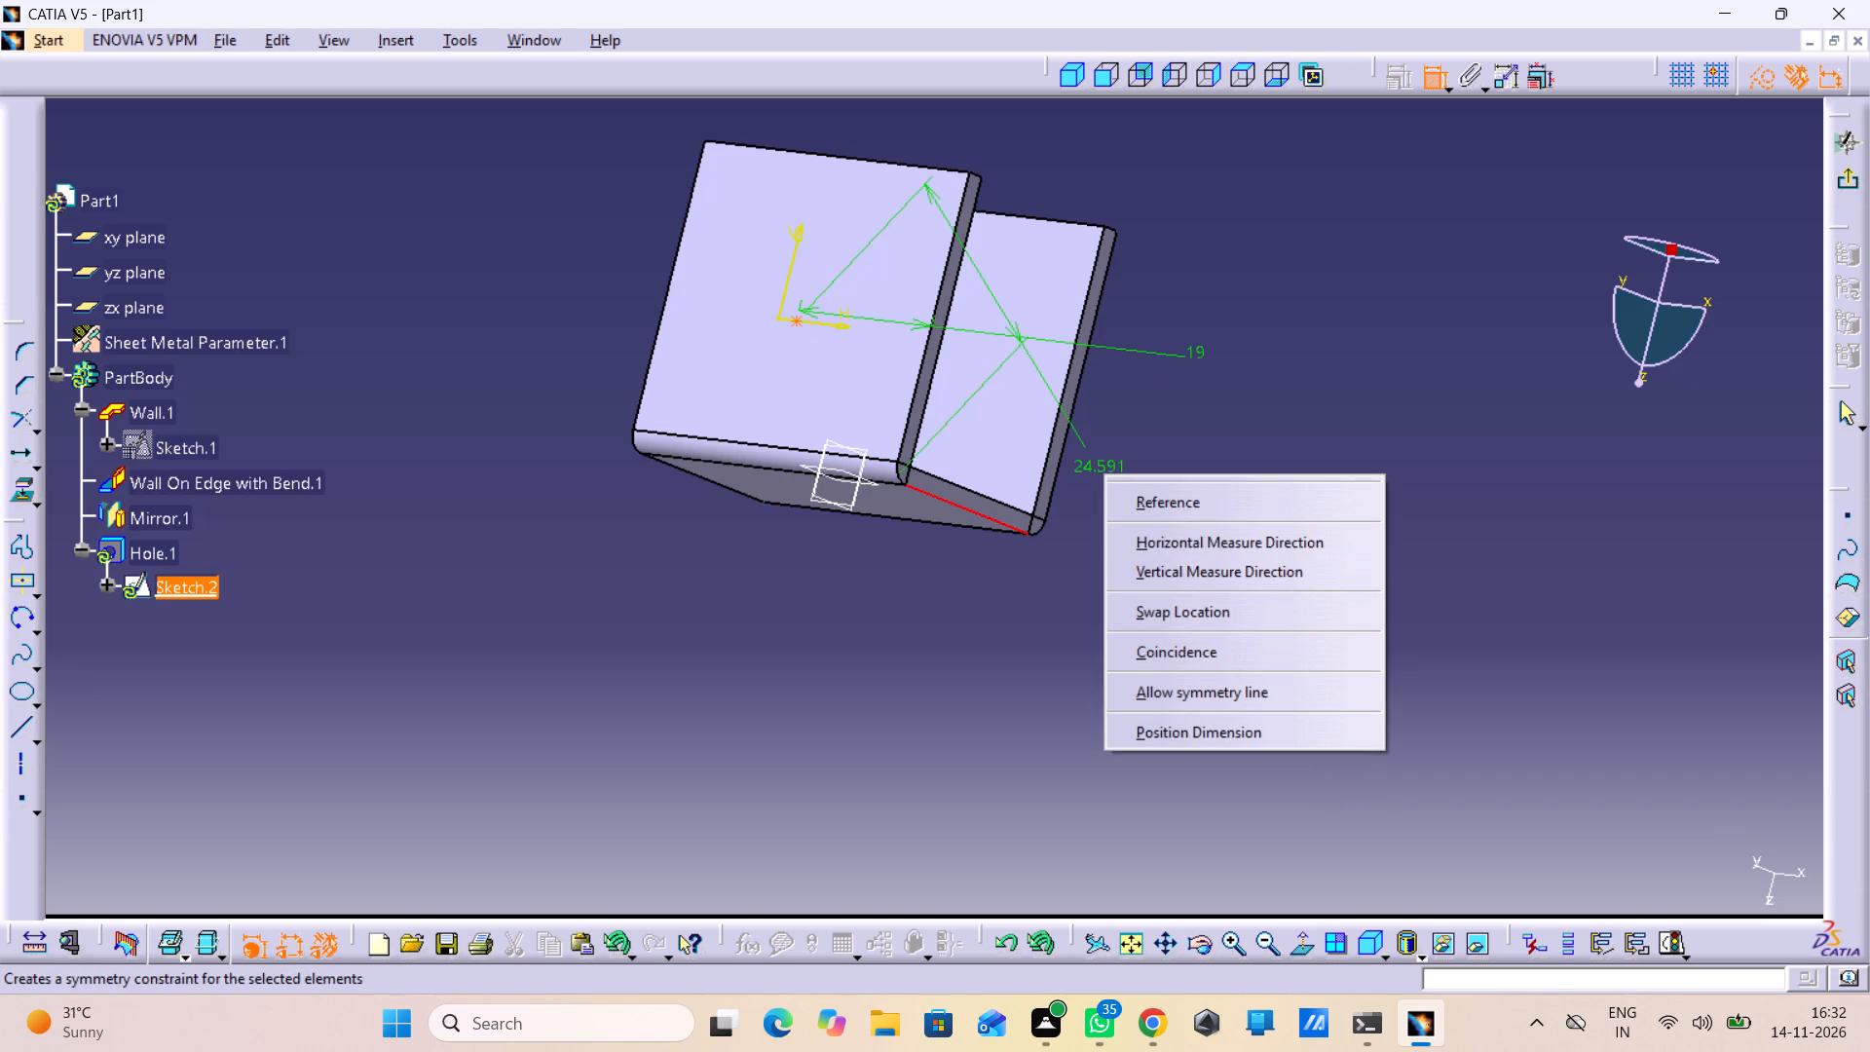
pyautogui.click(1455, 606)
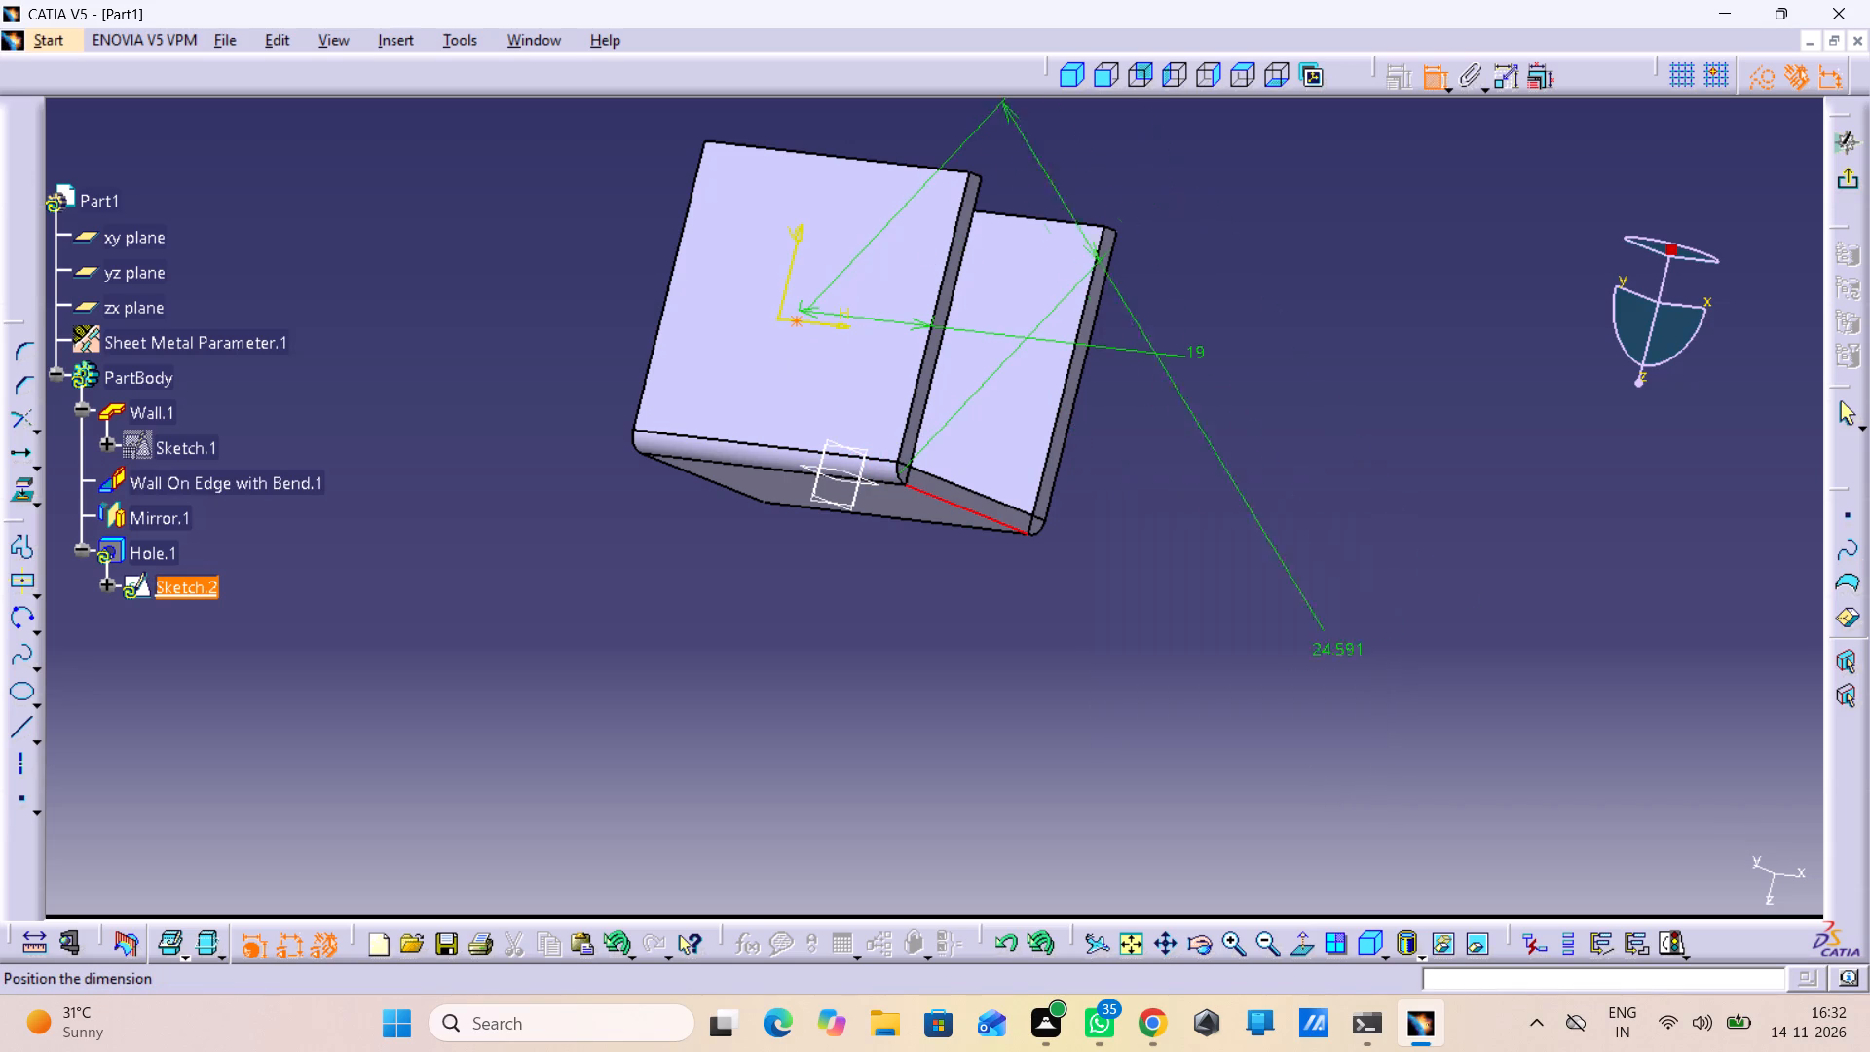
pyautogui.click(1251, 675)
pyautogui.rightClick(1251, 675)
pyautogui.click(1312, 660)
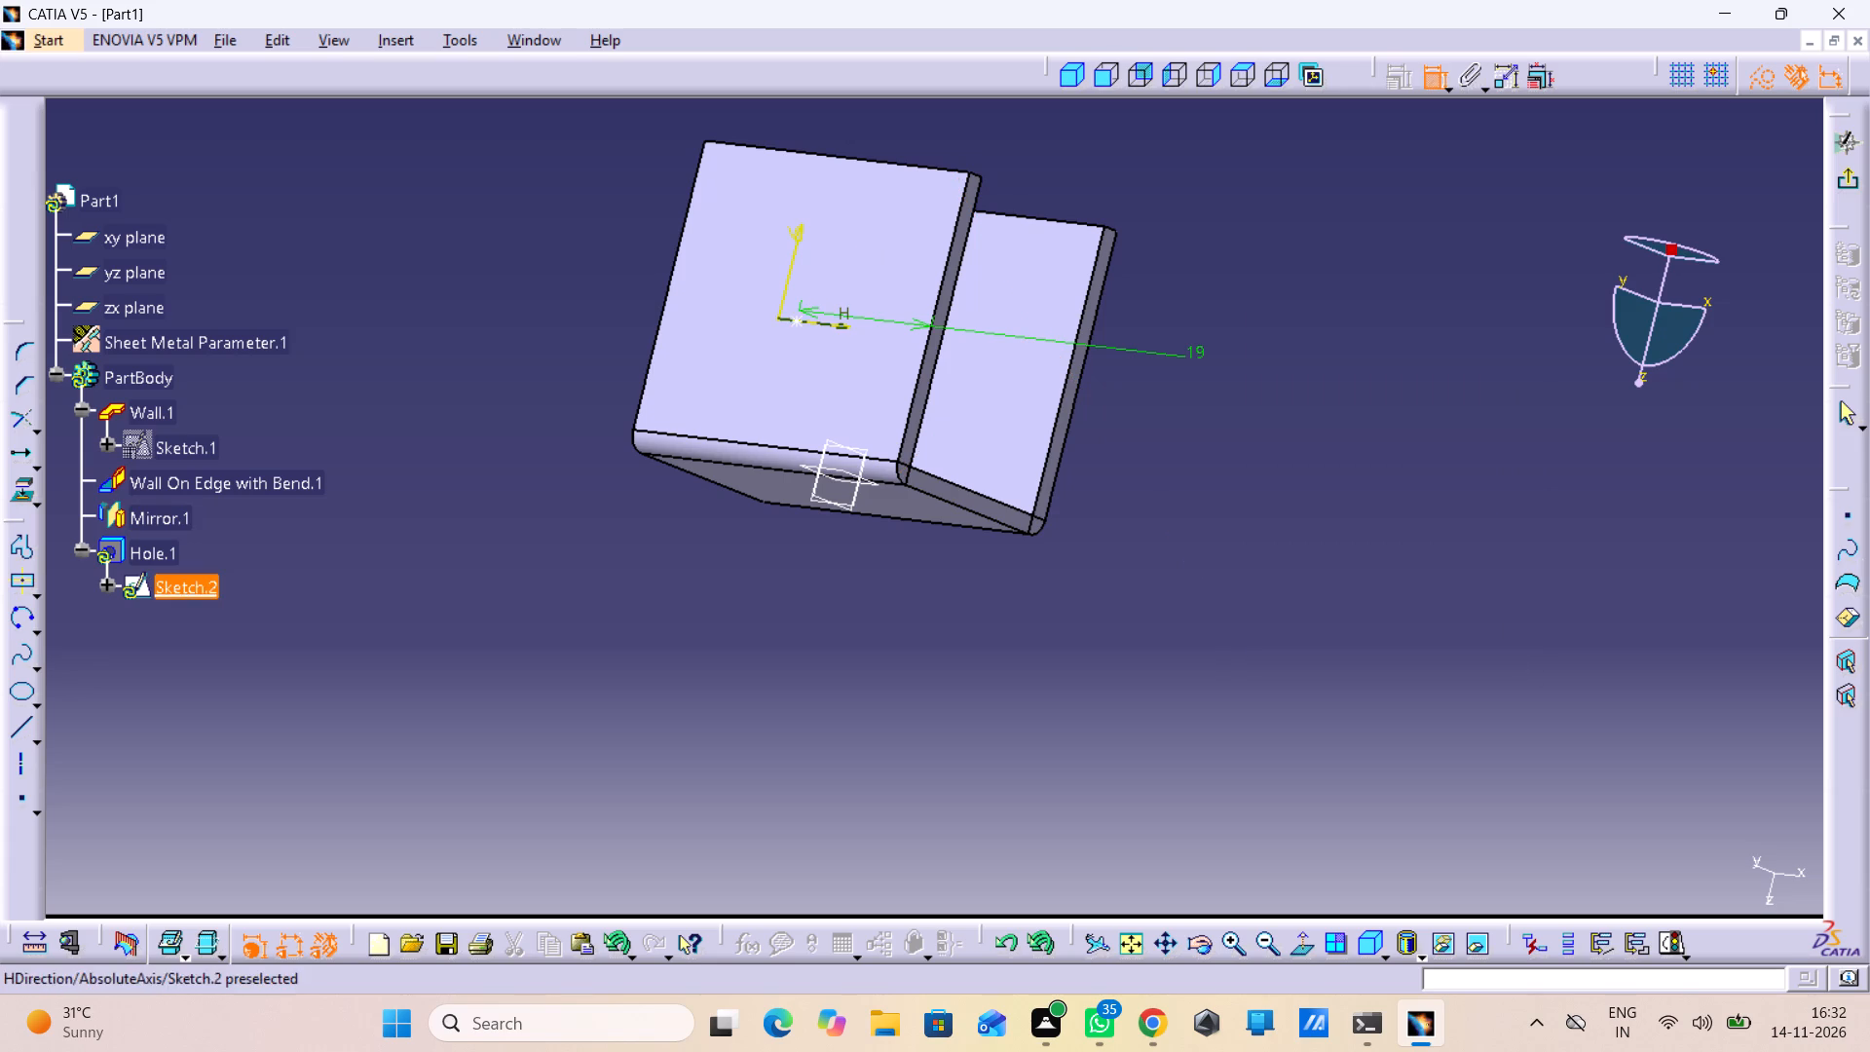
# Constrain the hole's centre point to 18 mm from the side wall's bend axis and exit the positioning sketch.
pyautogui.click(797, 321)
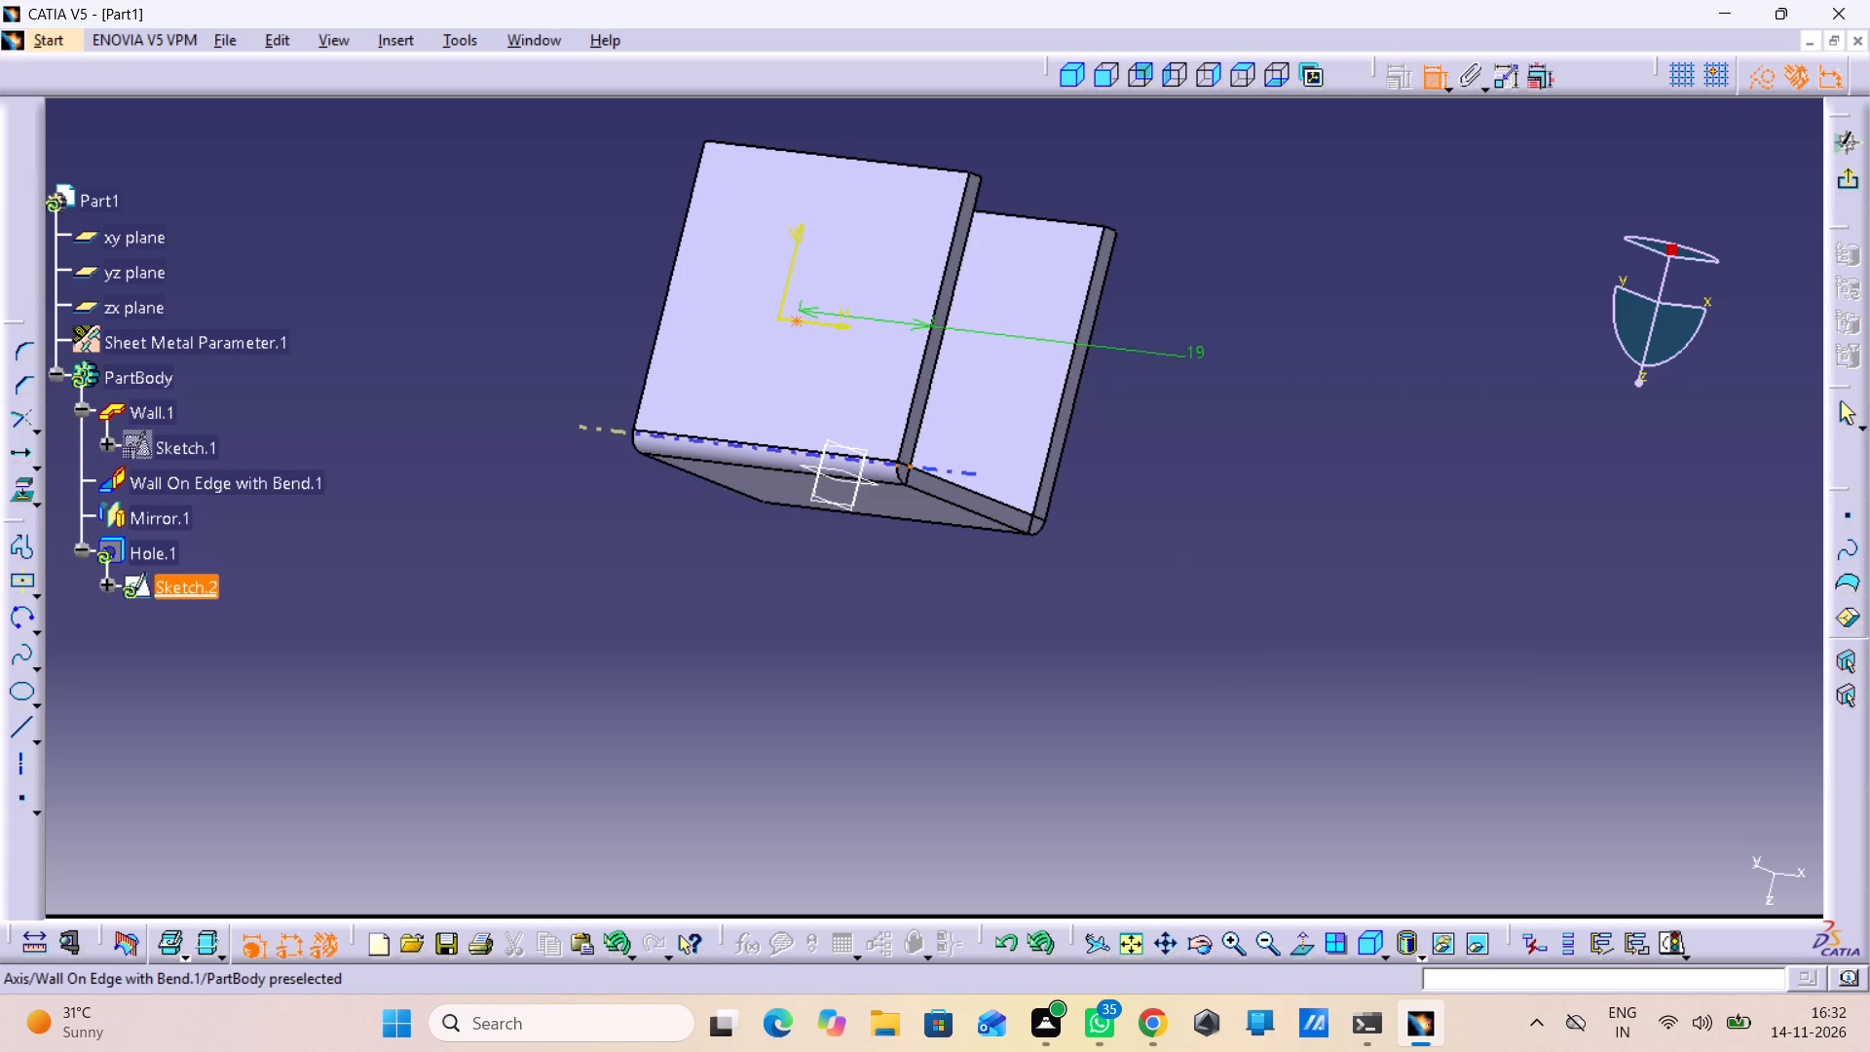
pyautogui.click(740, 459)
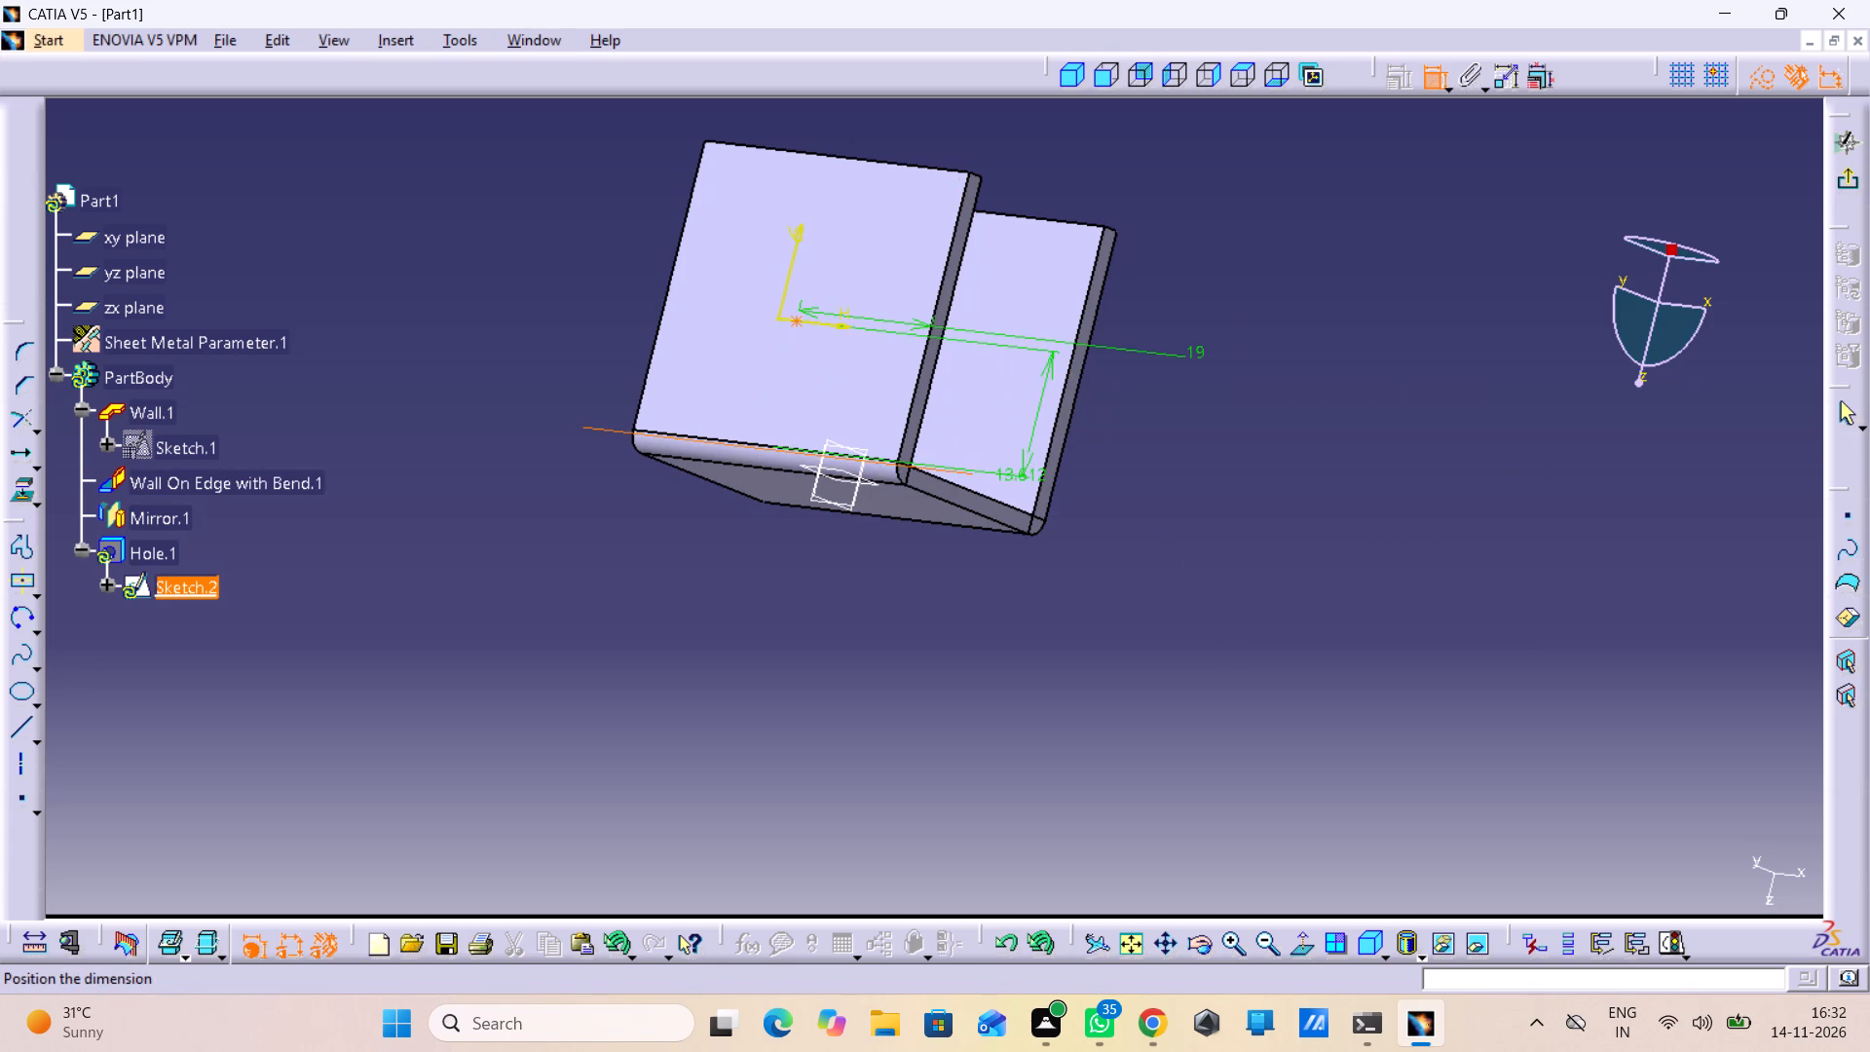
pyautogui.click(1111, 571)
pyautogui.doubleClick(1094, 564)
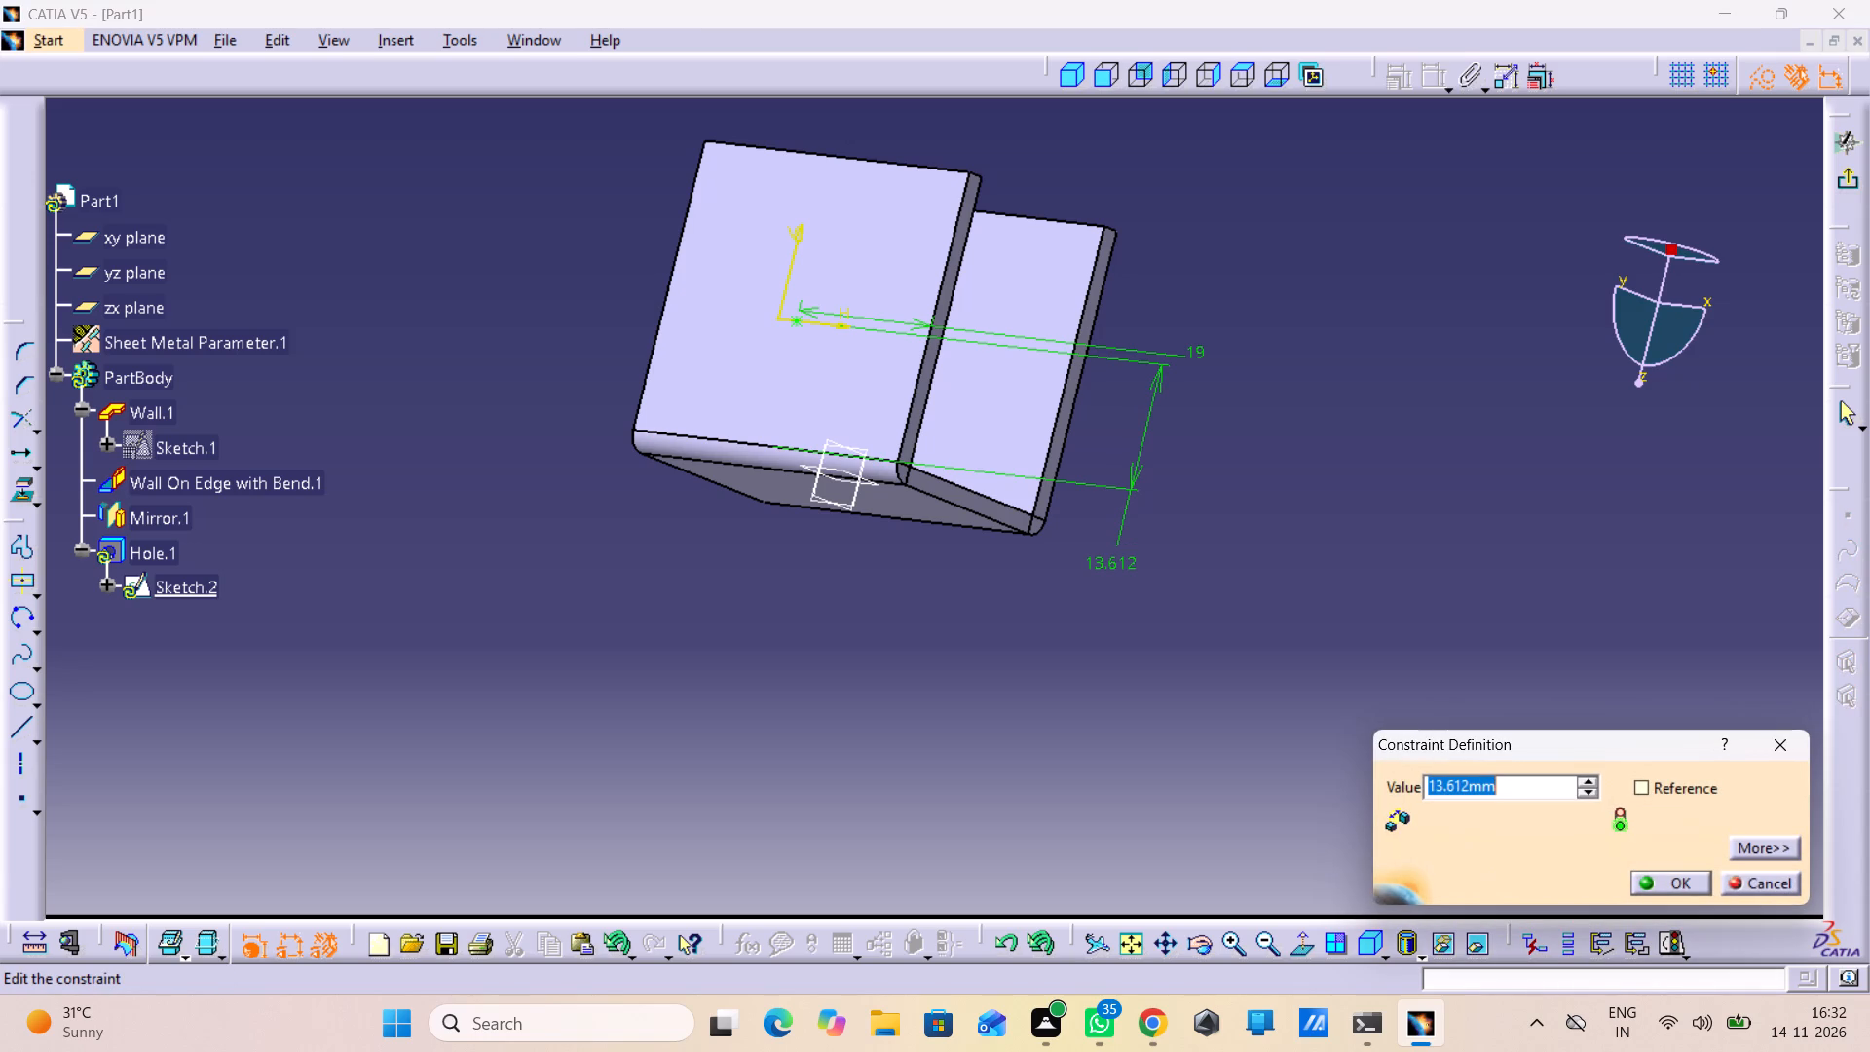
pyautogui.write('18')
pyautogui.press('Return')
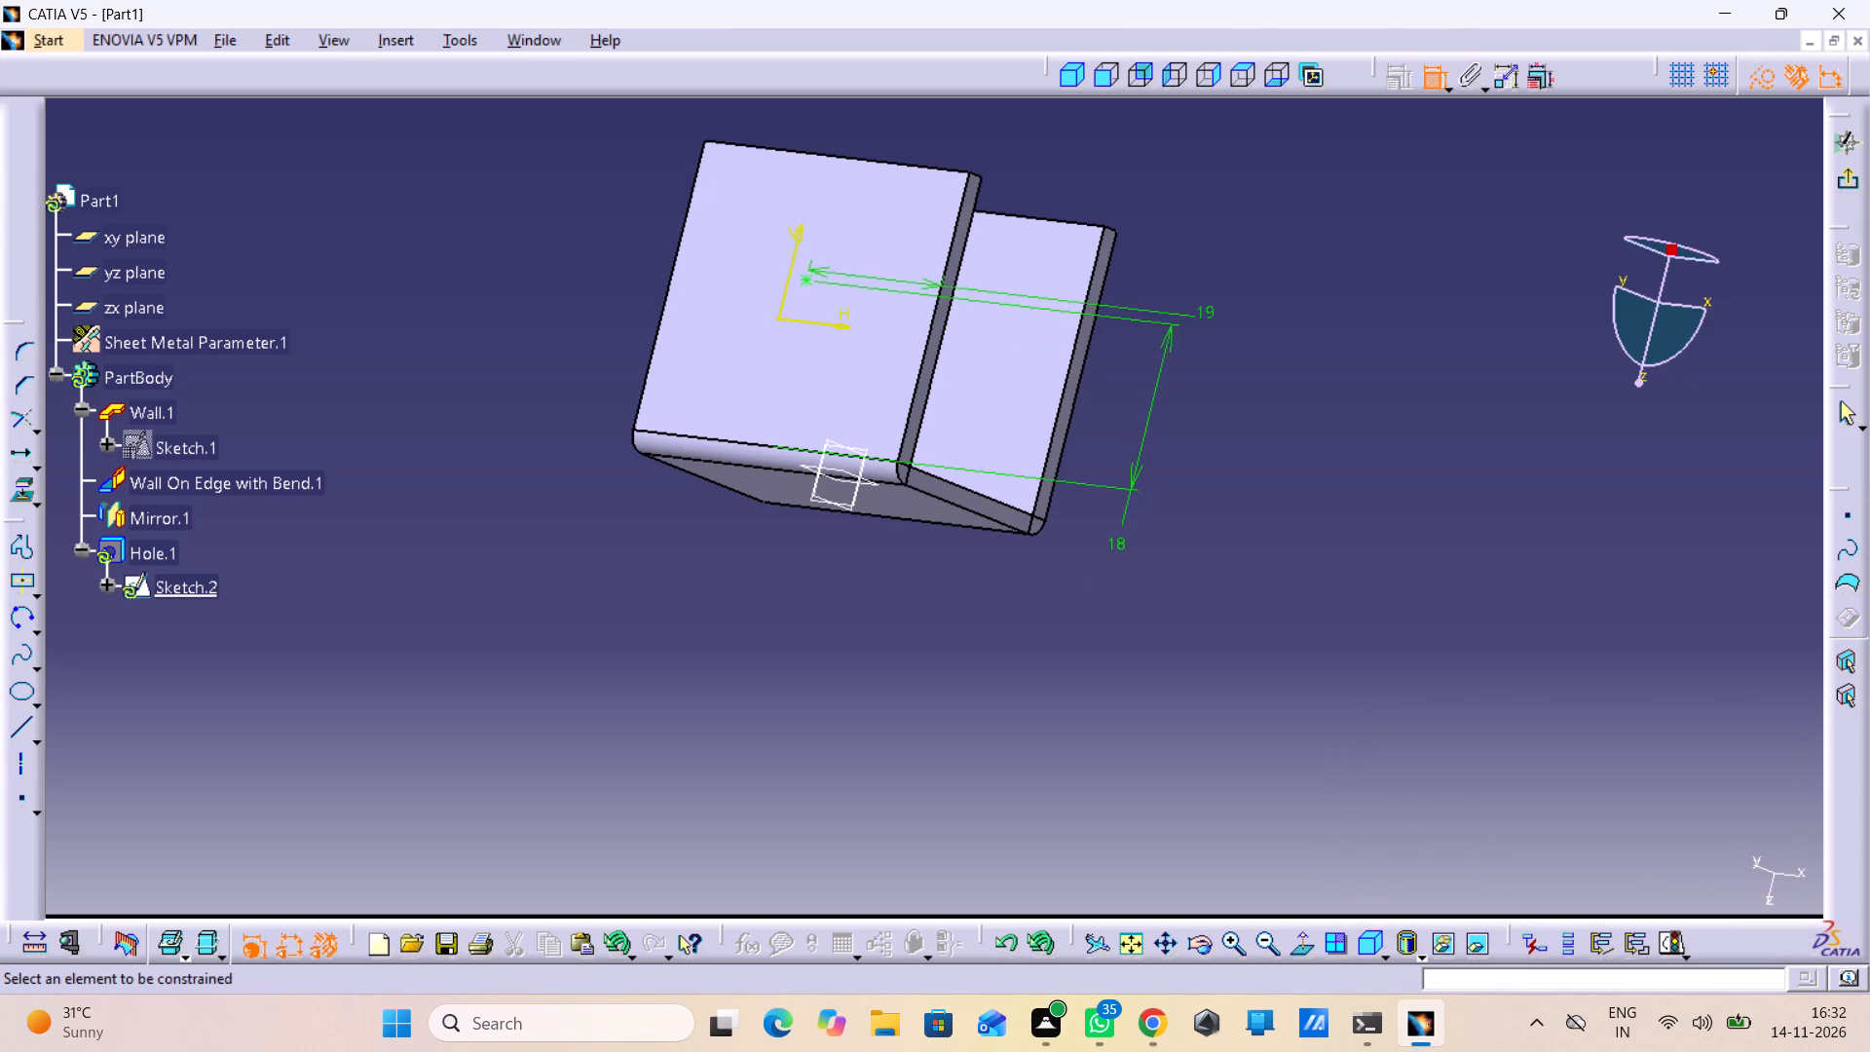
pyautogui.moveTo(1193, 585); pyautogui.dragTo(1070, 528, button='middle')
pyautogui.moveTo(1193, 585); pyautogui.dragTo(1070, 528, button='right')
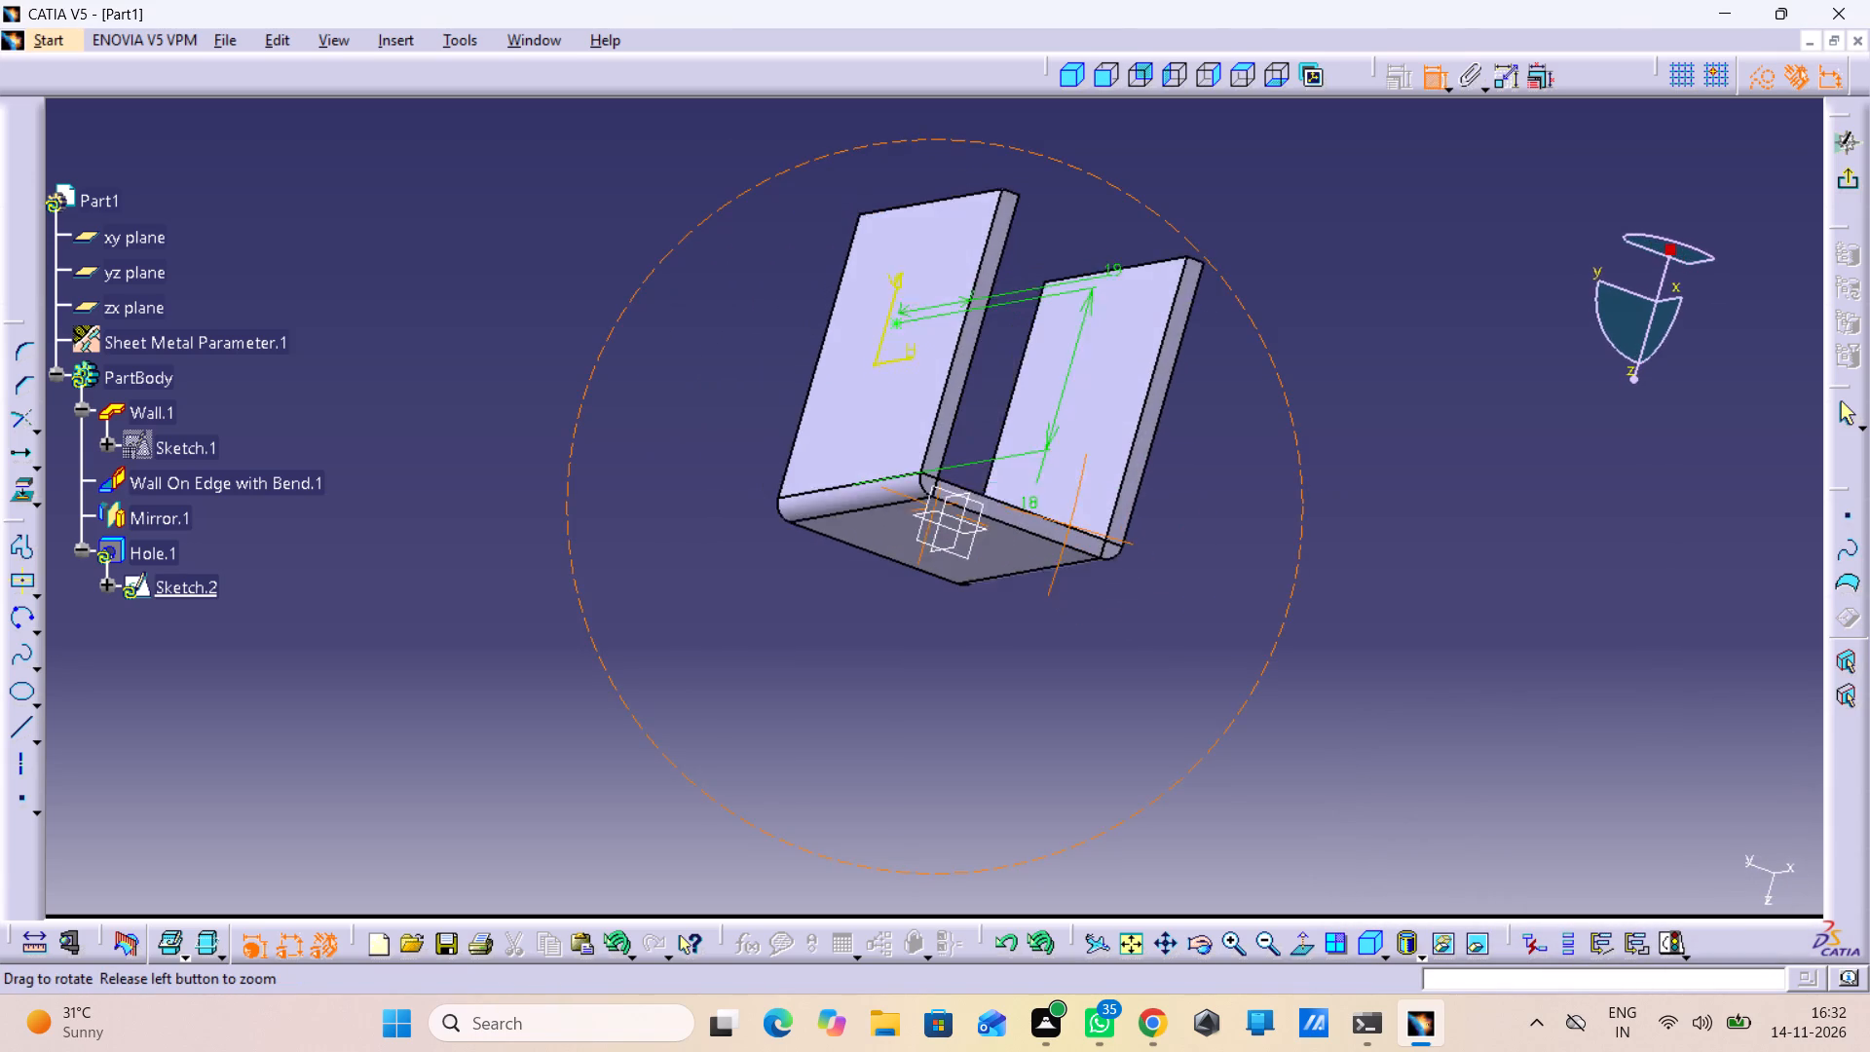
pyautogui.moveTo(1070, 528); pyautogui.dragTo(1034, 511, button='right')
pyautogui.moveTo(1070, 528); pyautogui.dragTo(1034, 511, button='middle')
pyautogui.moveTo(1029, 601); pyautogui.dragTo(1035, 637, button='middle')
pyautogui.rightClick(1029, 601)
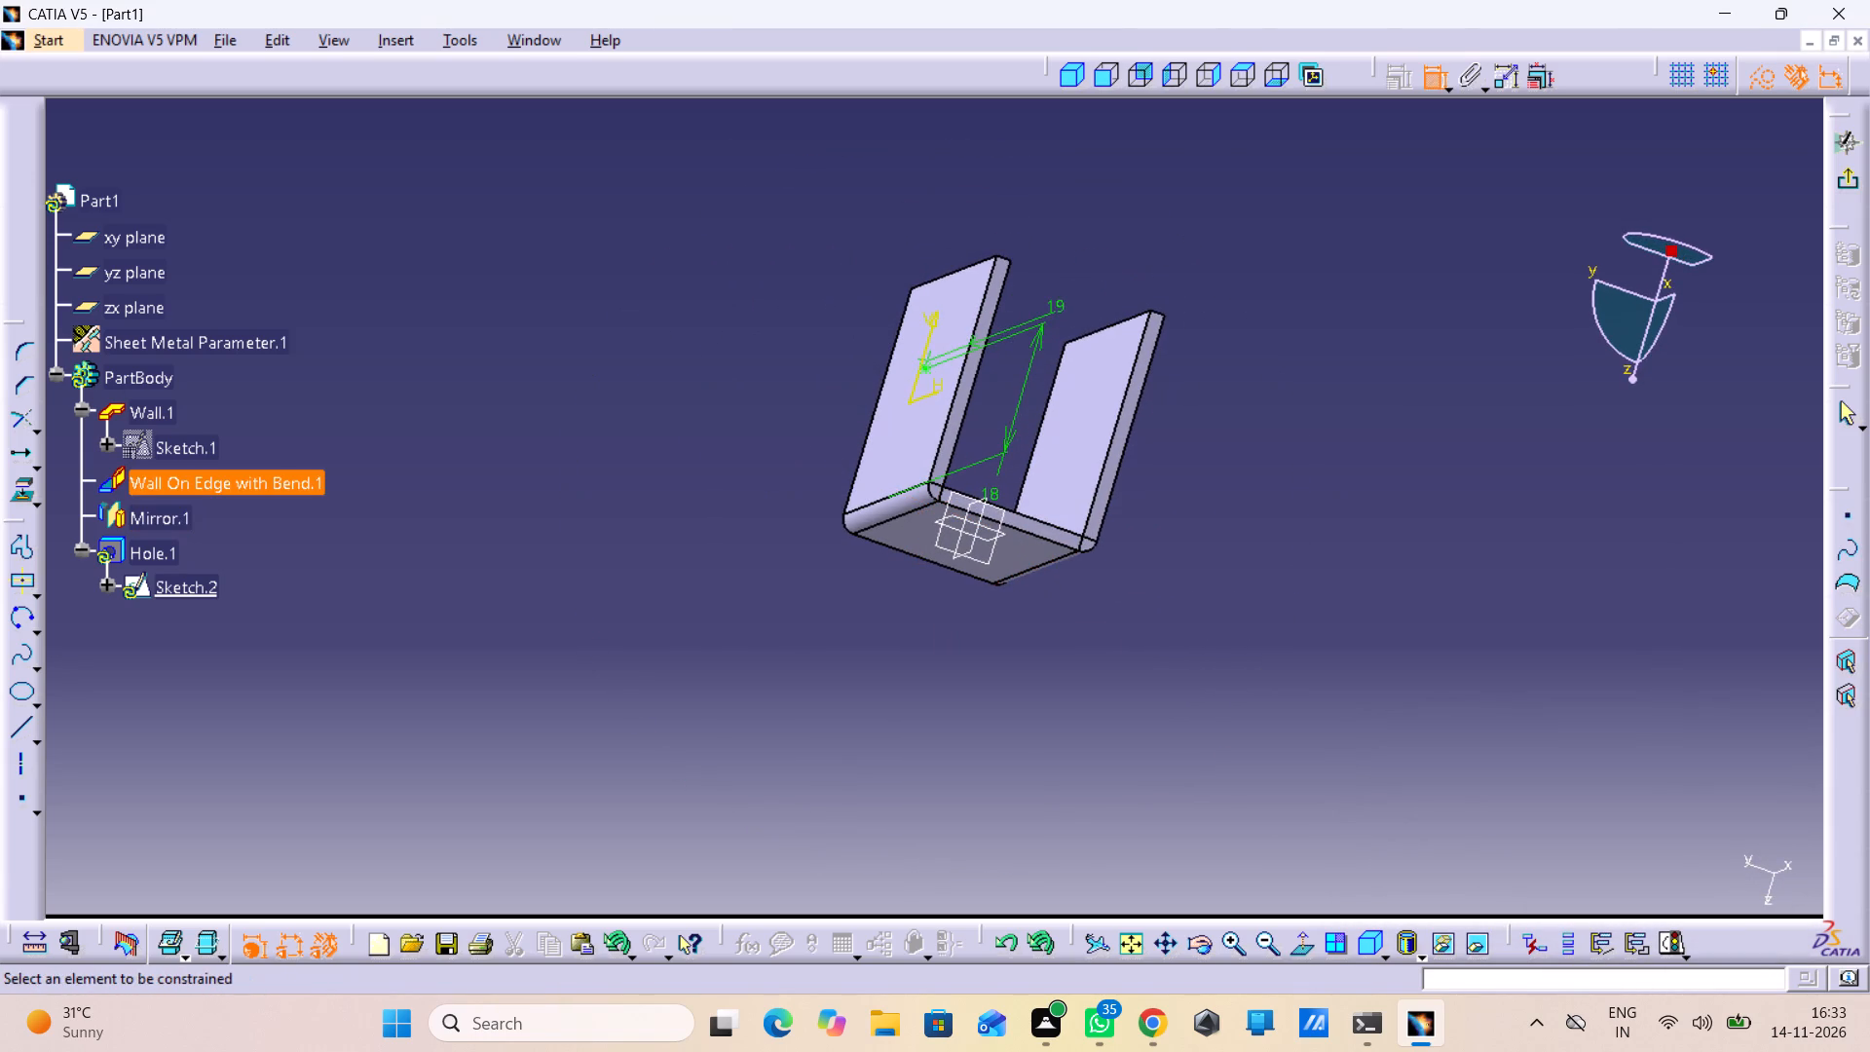
pyautogui.moveTo(780, 343); pyautogui.dragTo(803, 545, button='middle')
pyautogui.moveTo(780, 343); pyautogui.dragTo(803, 545, button='right')
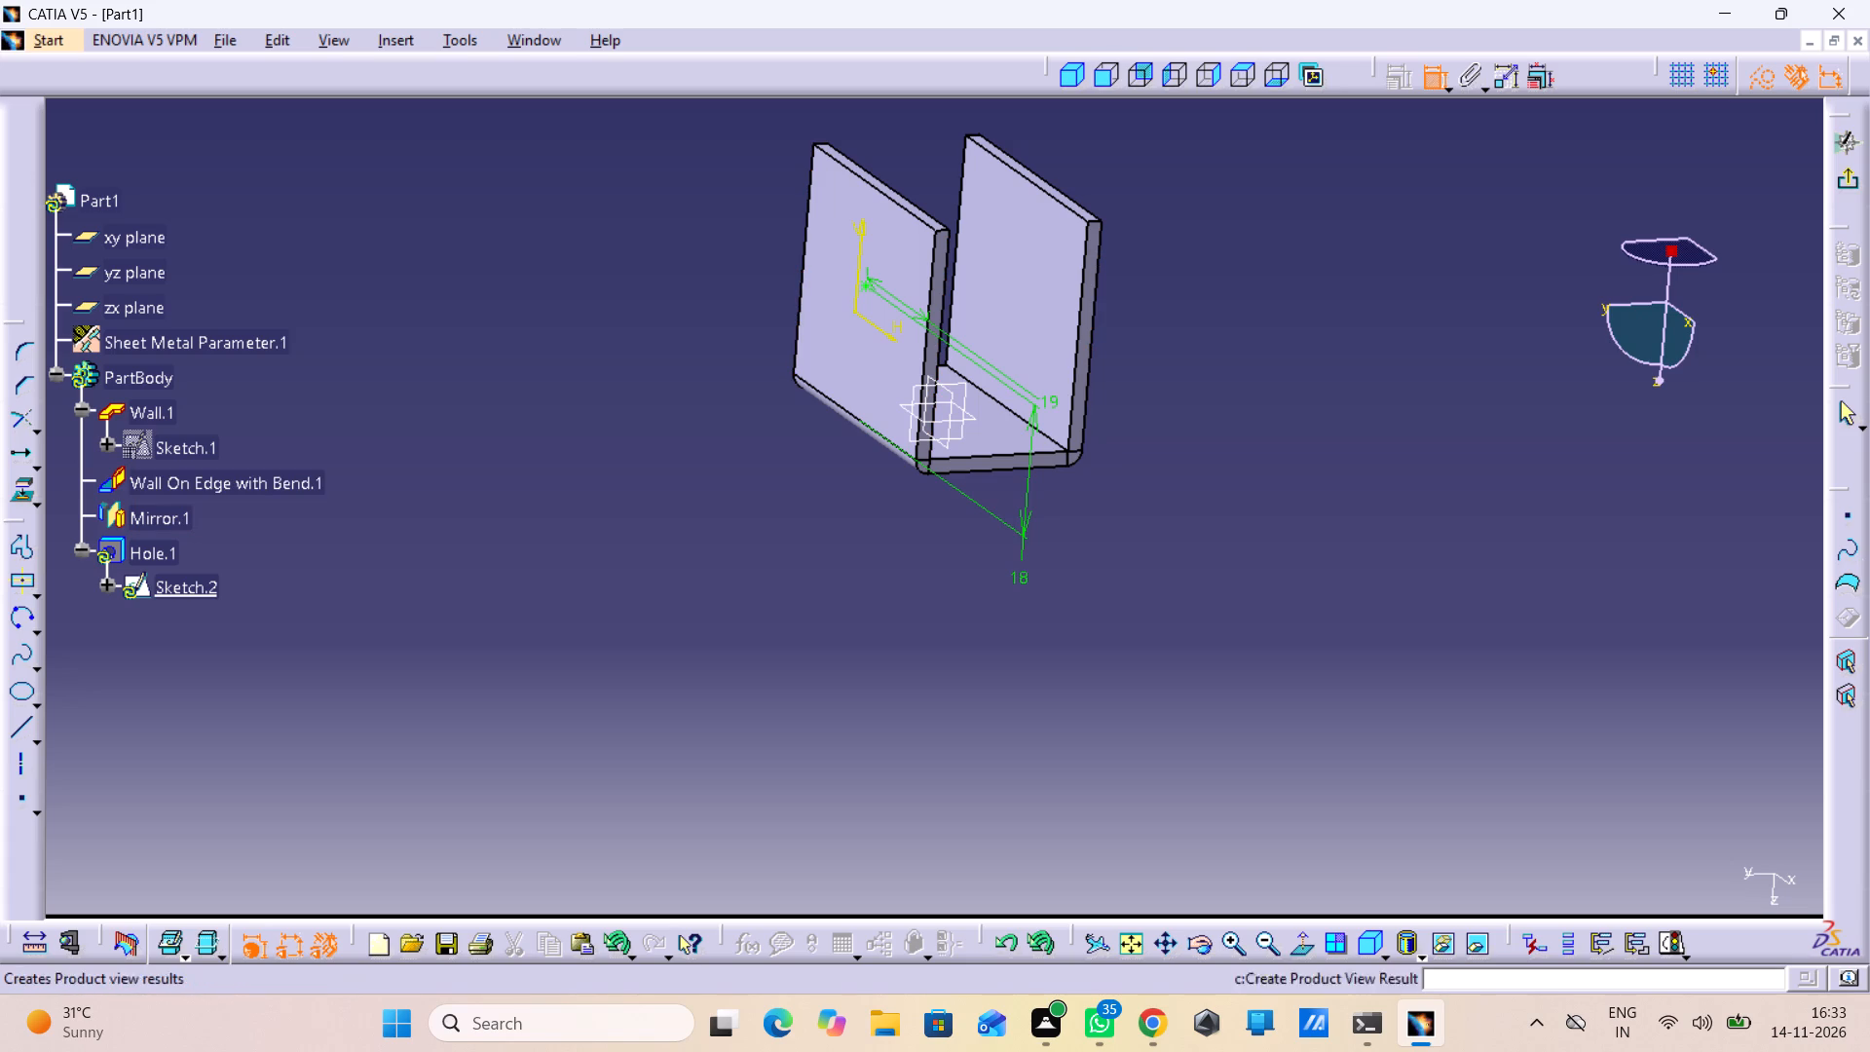
pyautogui.click(1843, 185)
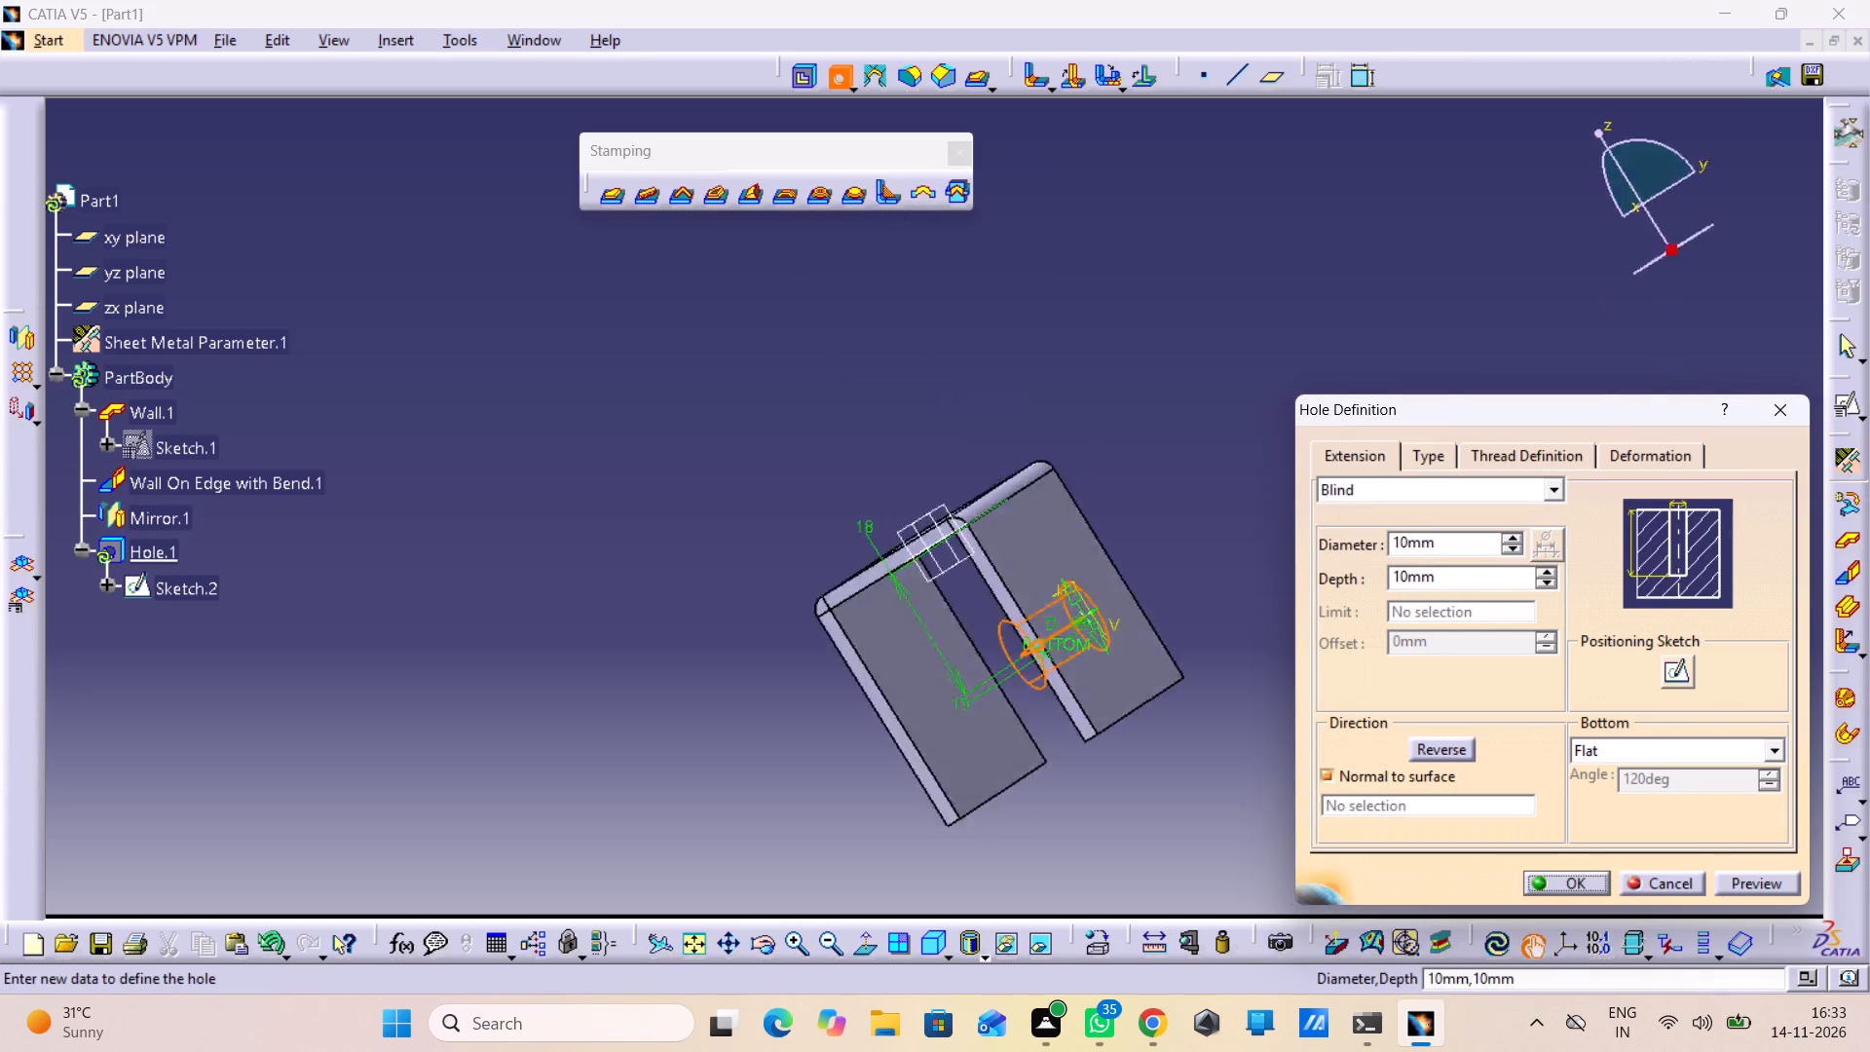
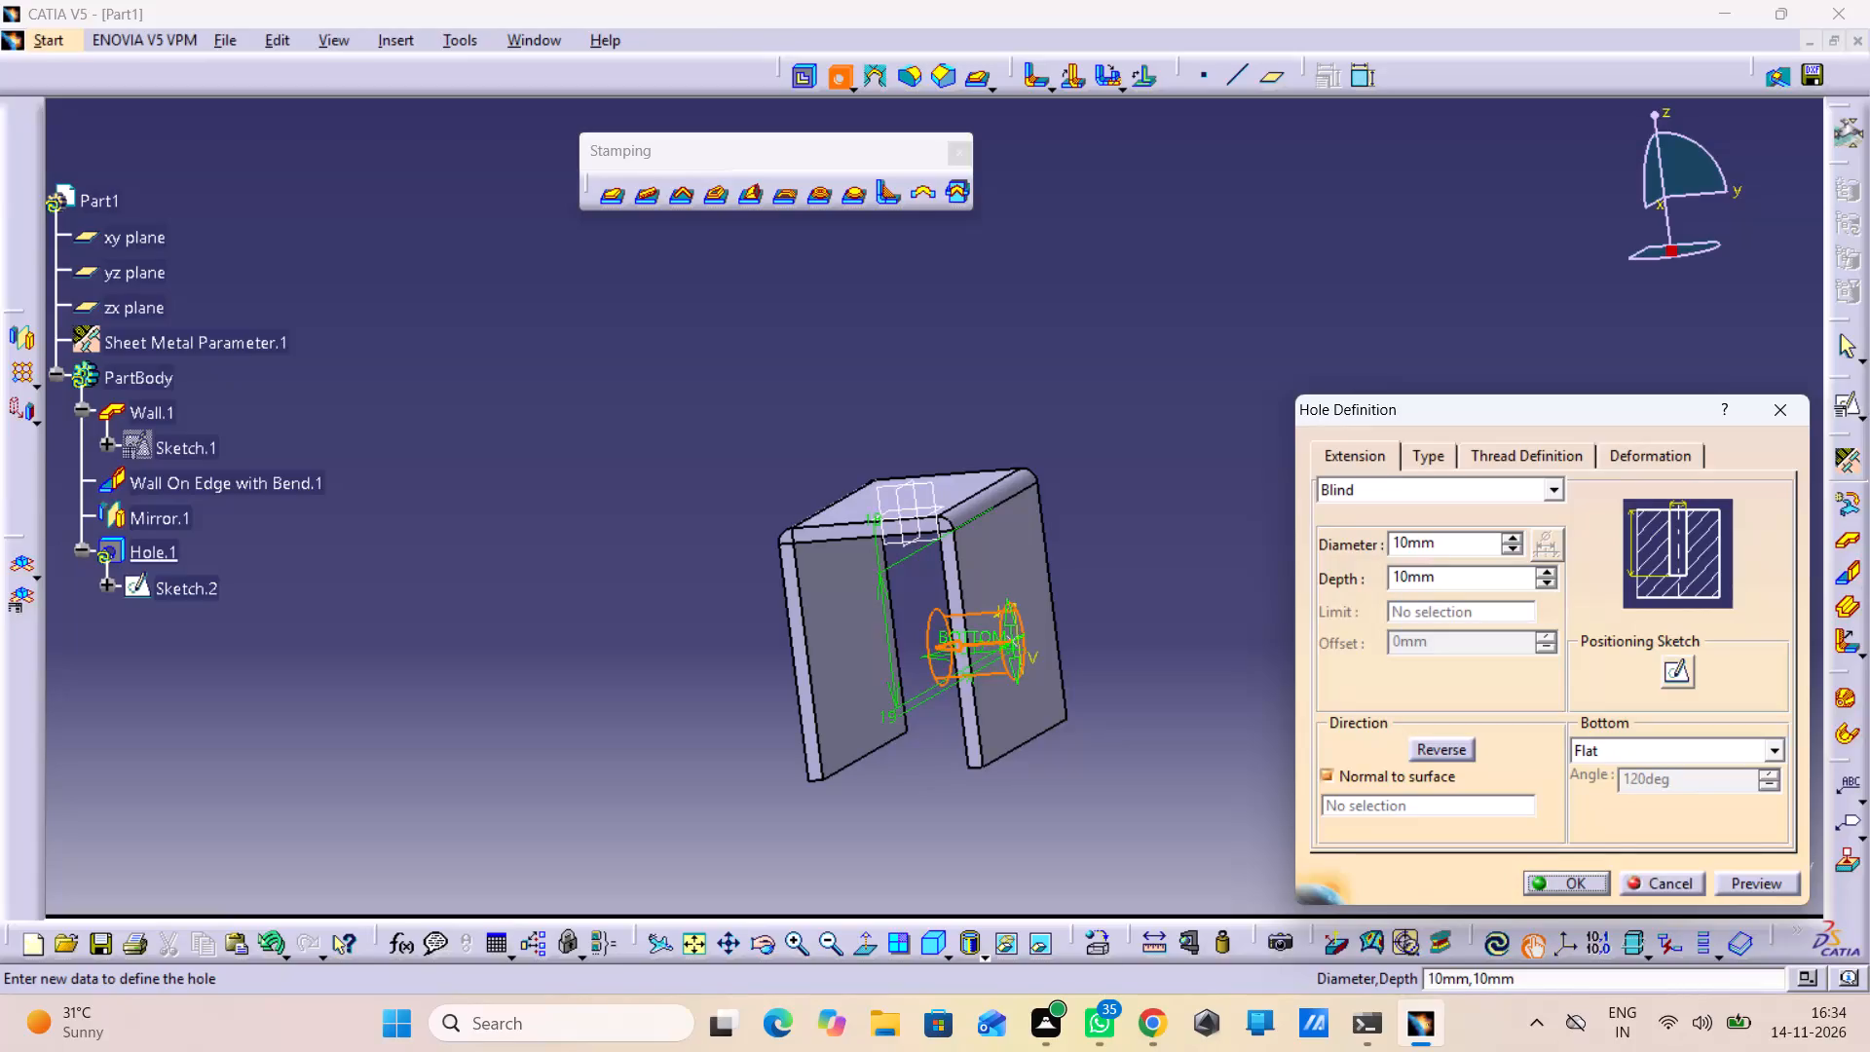
# Set the 10 mm side-wall hole's extension to Up To Last, preview it and complete the hole.
pyautogui.click(1185, 751)
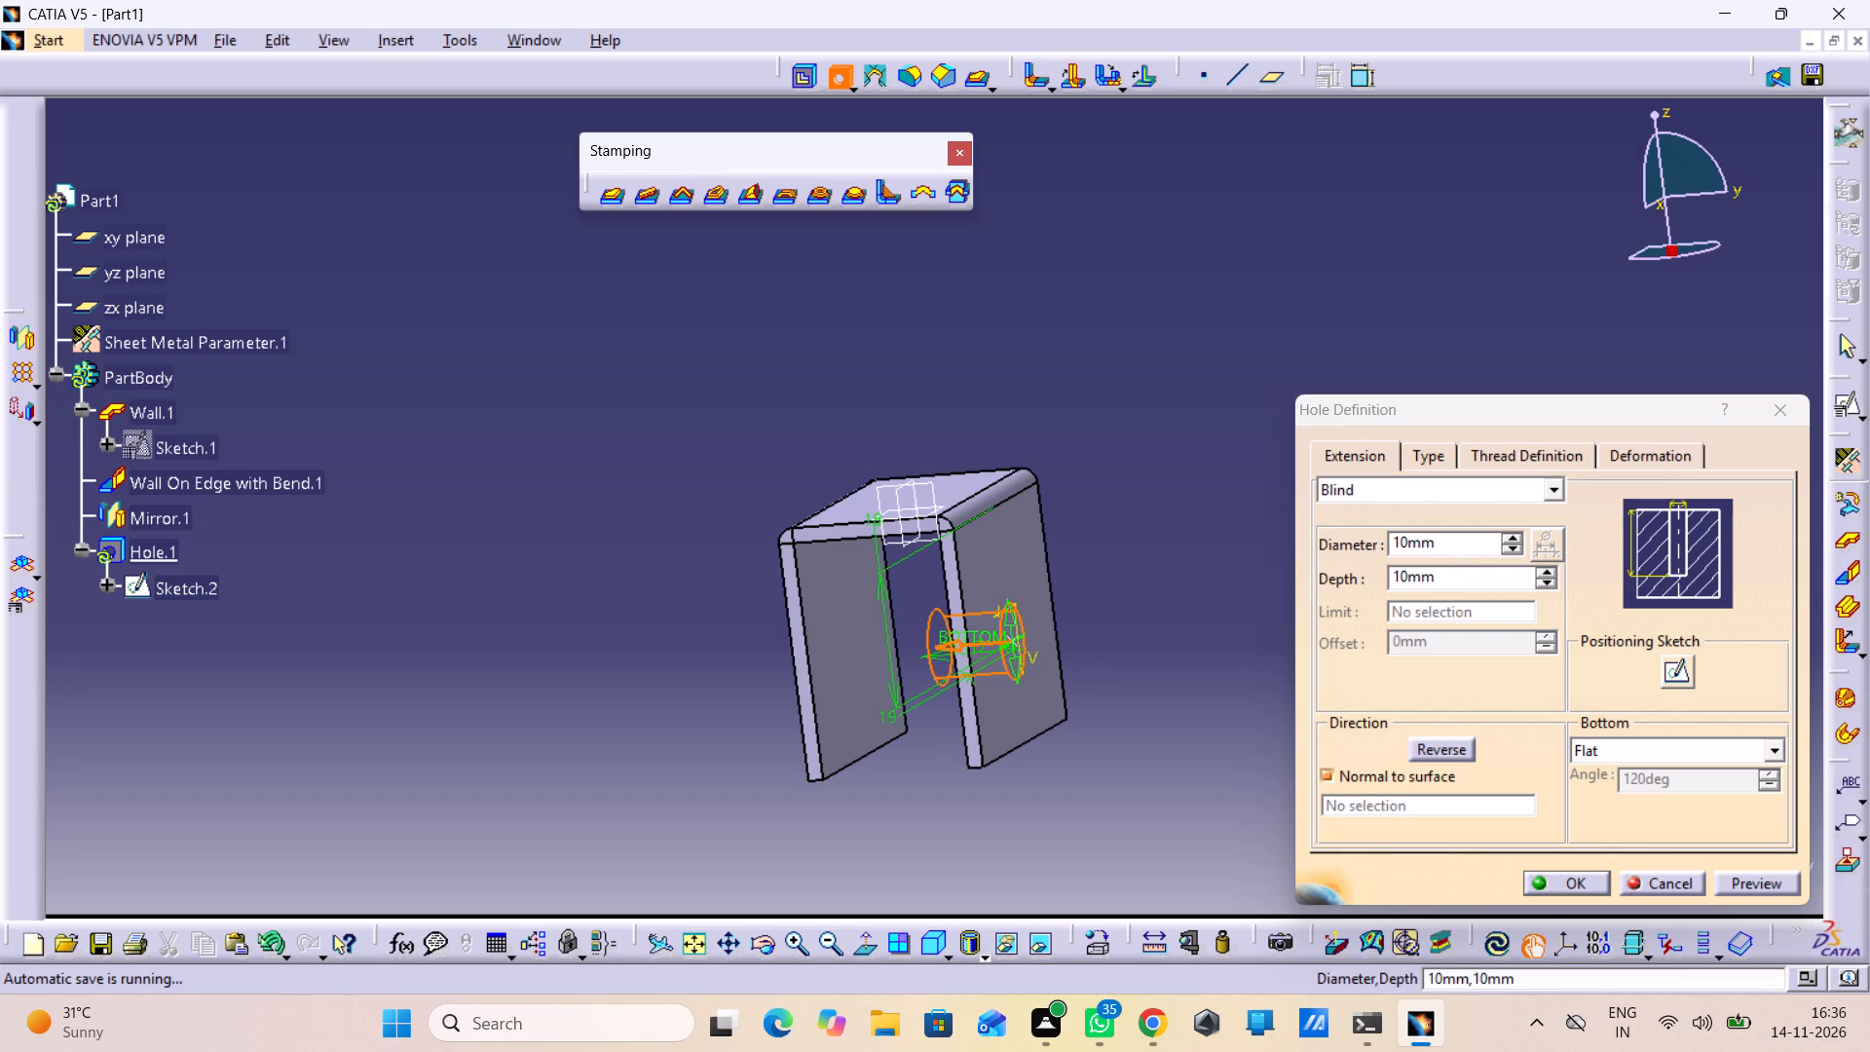
pyautogui.click(1528, 499)
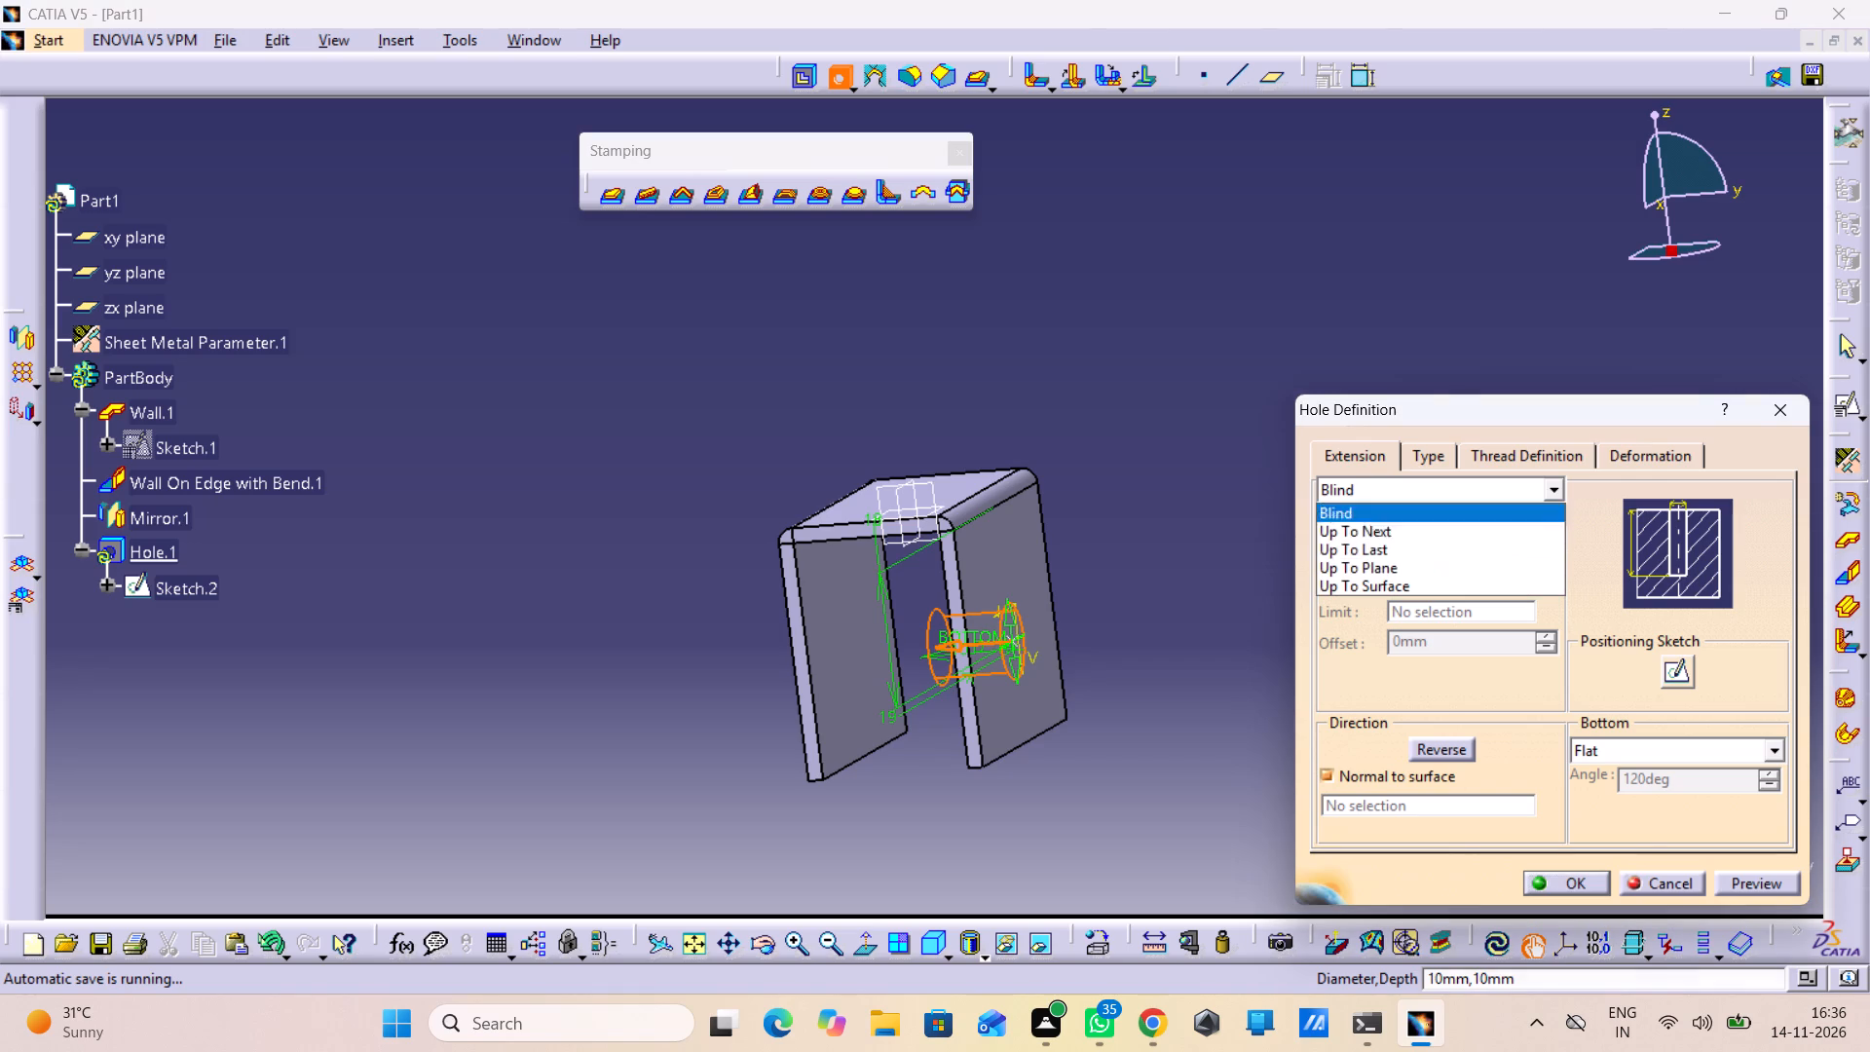
pyautogui.click(1488, 543)
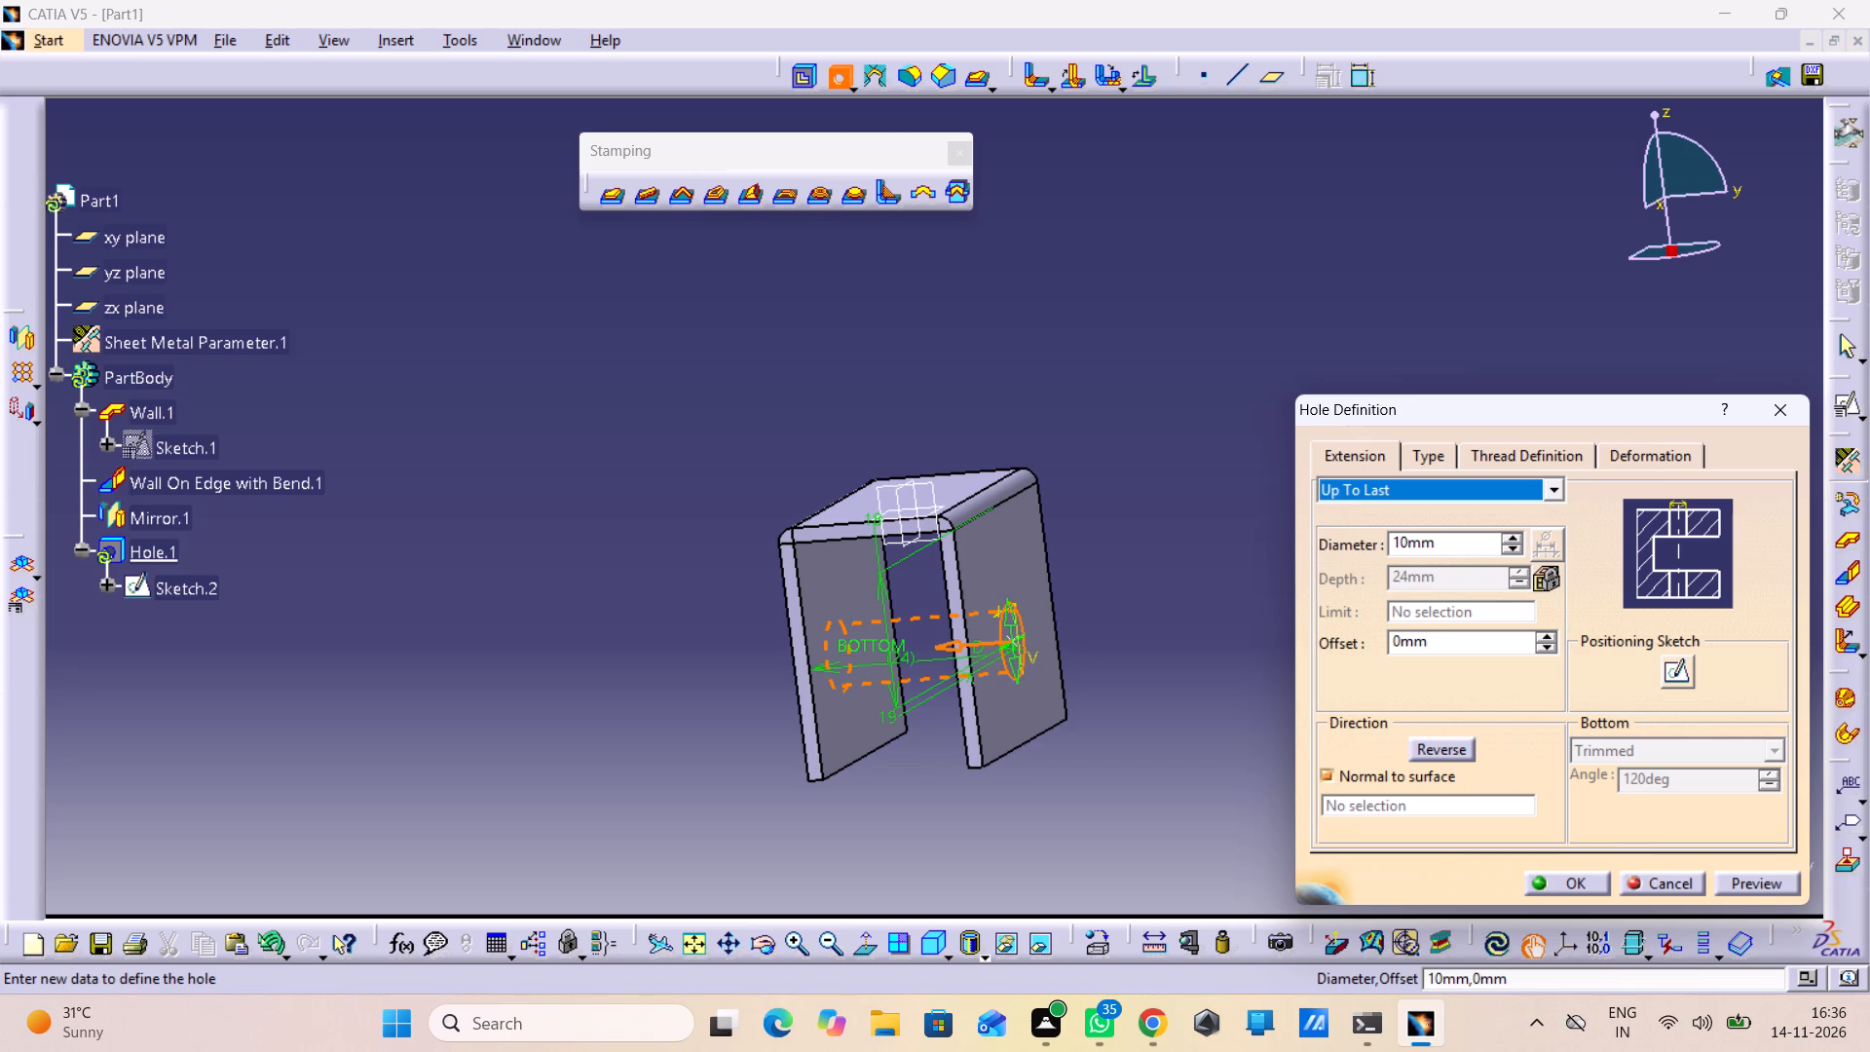
pyautogui.click(1727, 883)
pyautogui.click(1218, 713)
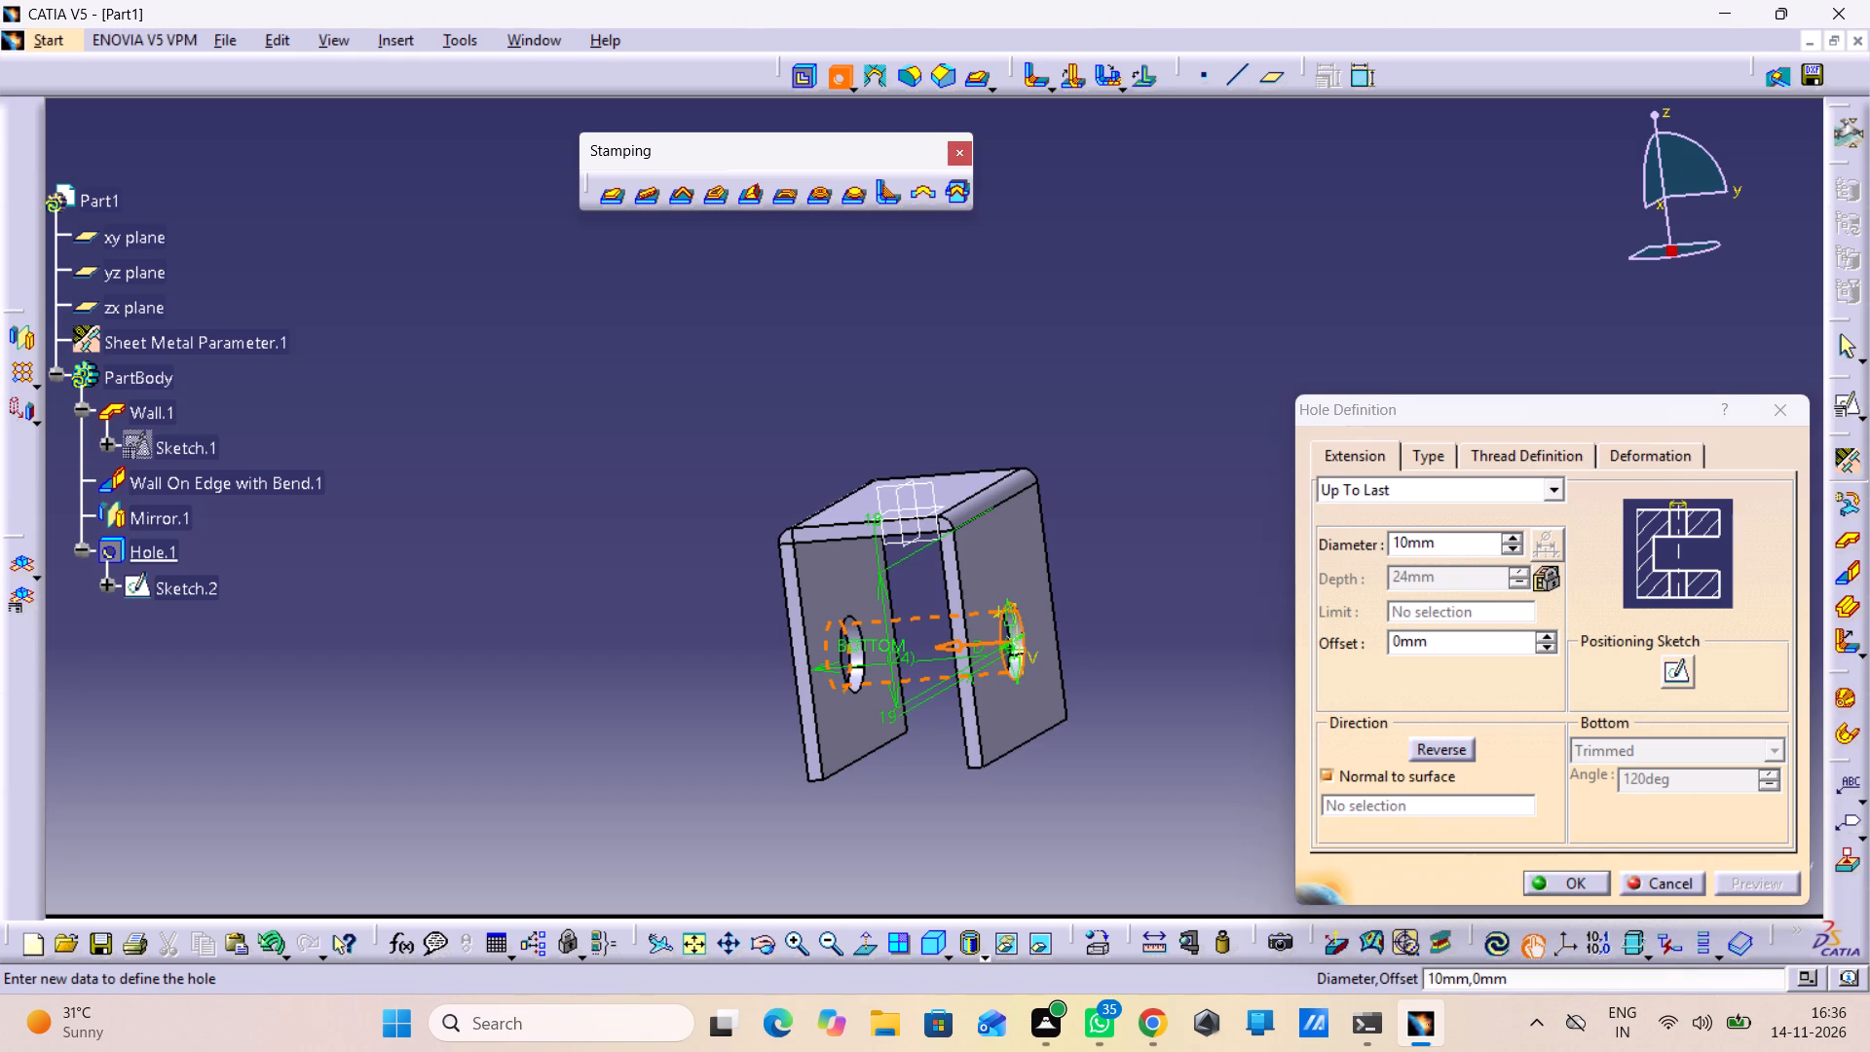
pyautogui.click(1544, 882)
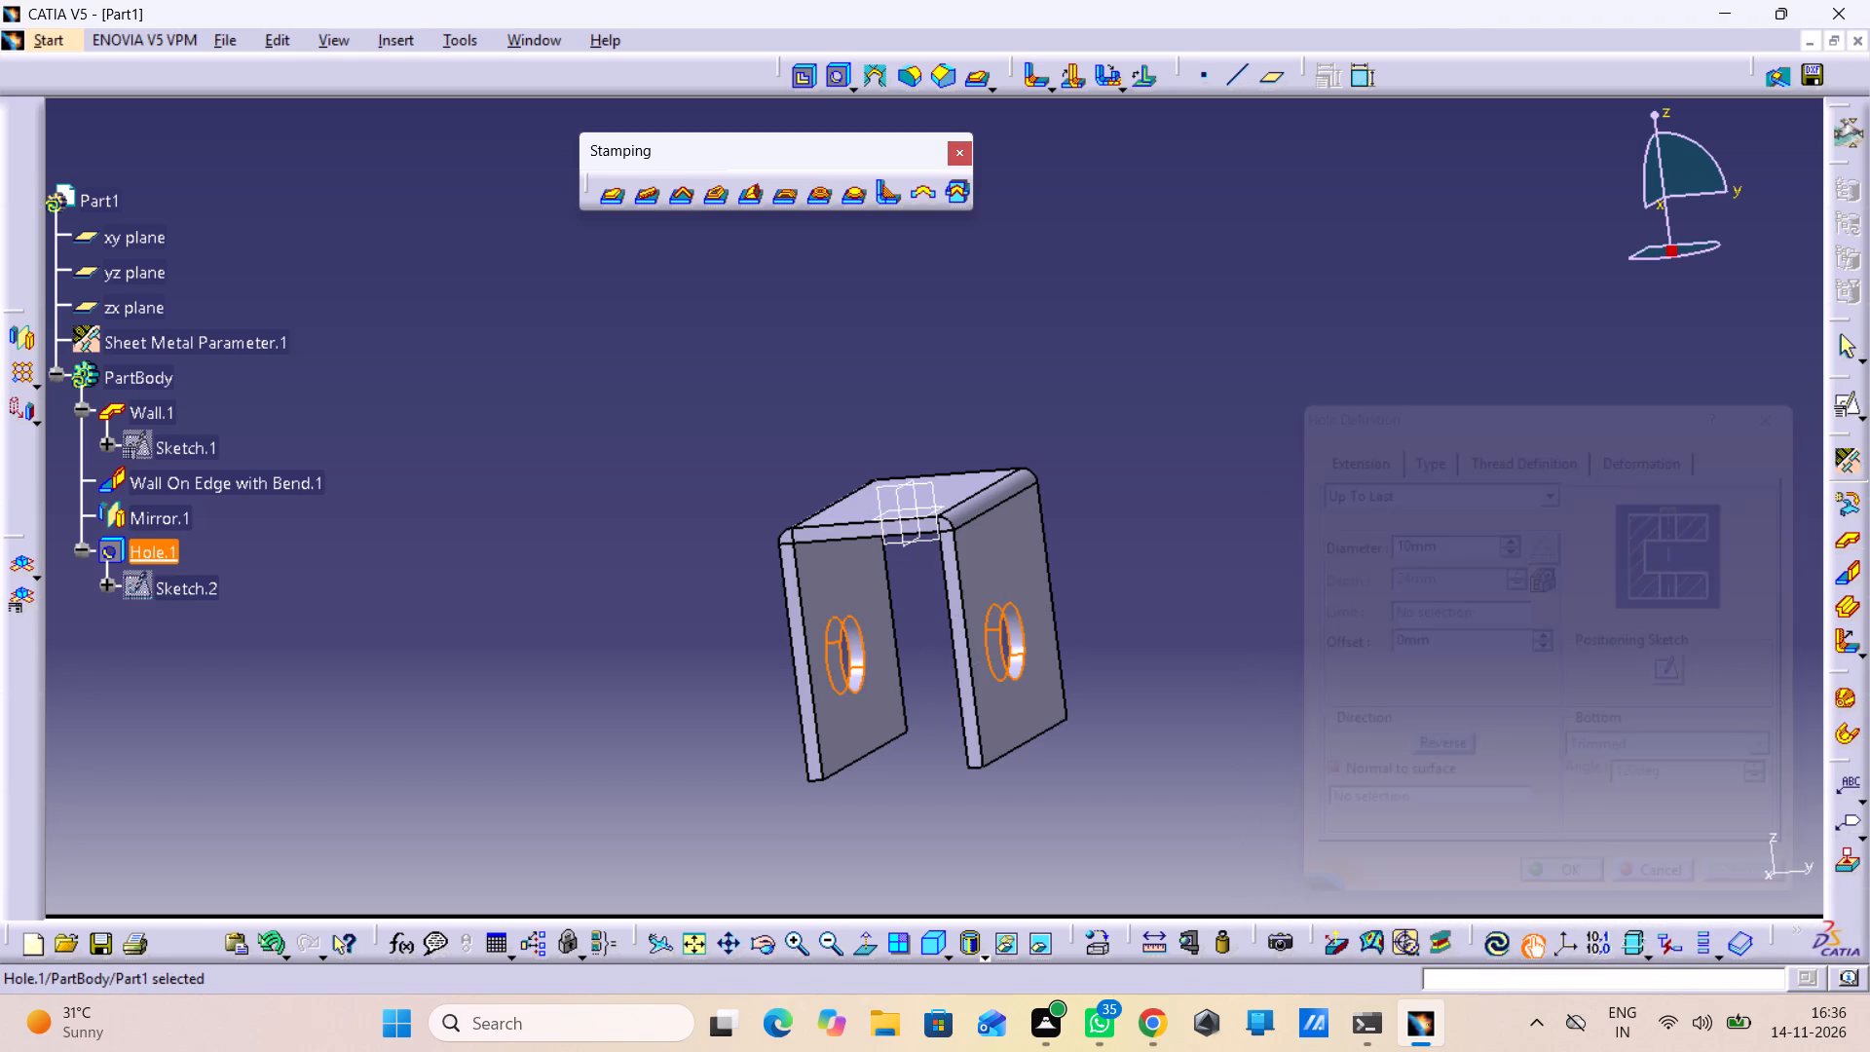
pyautogui.click(1328, 813)
# Examine the hole in the side walls from several angles.
pyautogui.moveTo(1202, 583); pyautogui.dragTo(1204, 599, button='middle')
pyautogui.rightClick(1202, 583)
pyautogui.moveTo(1168, 598); pyautogui.dragTo(1153, 574, button='middle')
pyautogui.rightClick(1168, 598)
pyautogui.moveTo(1134, 522); pyautogui.dragTo(1003, 246, button='middle')
pyautogui.rightClick(1134, 522)
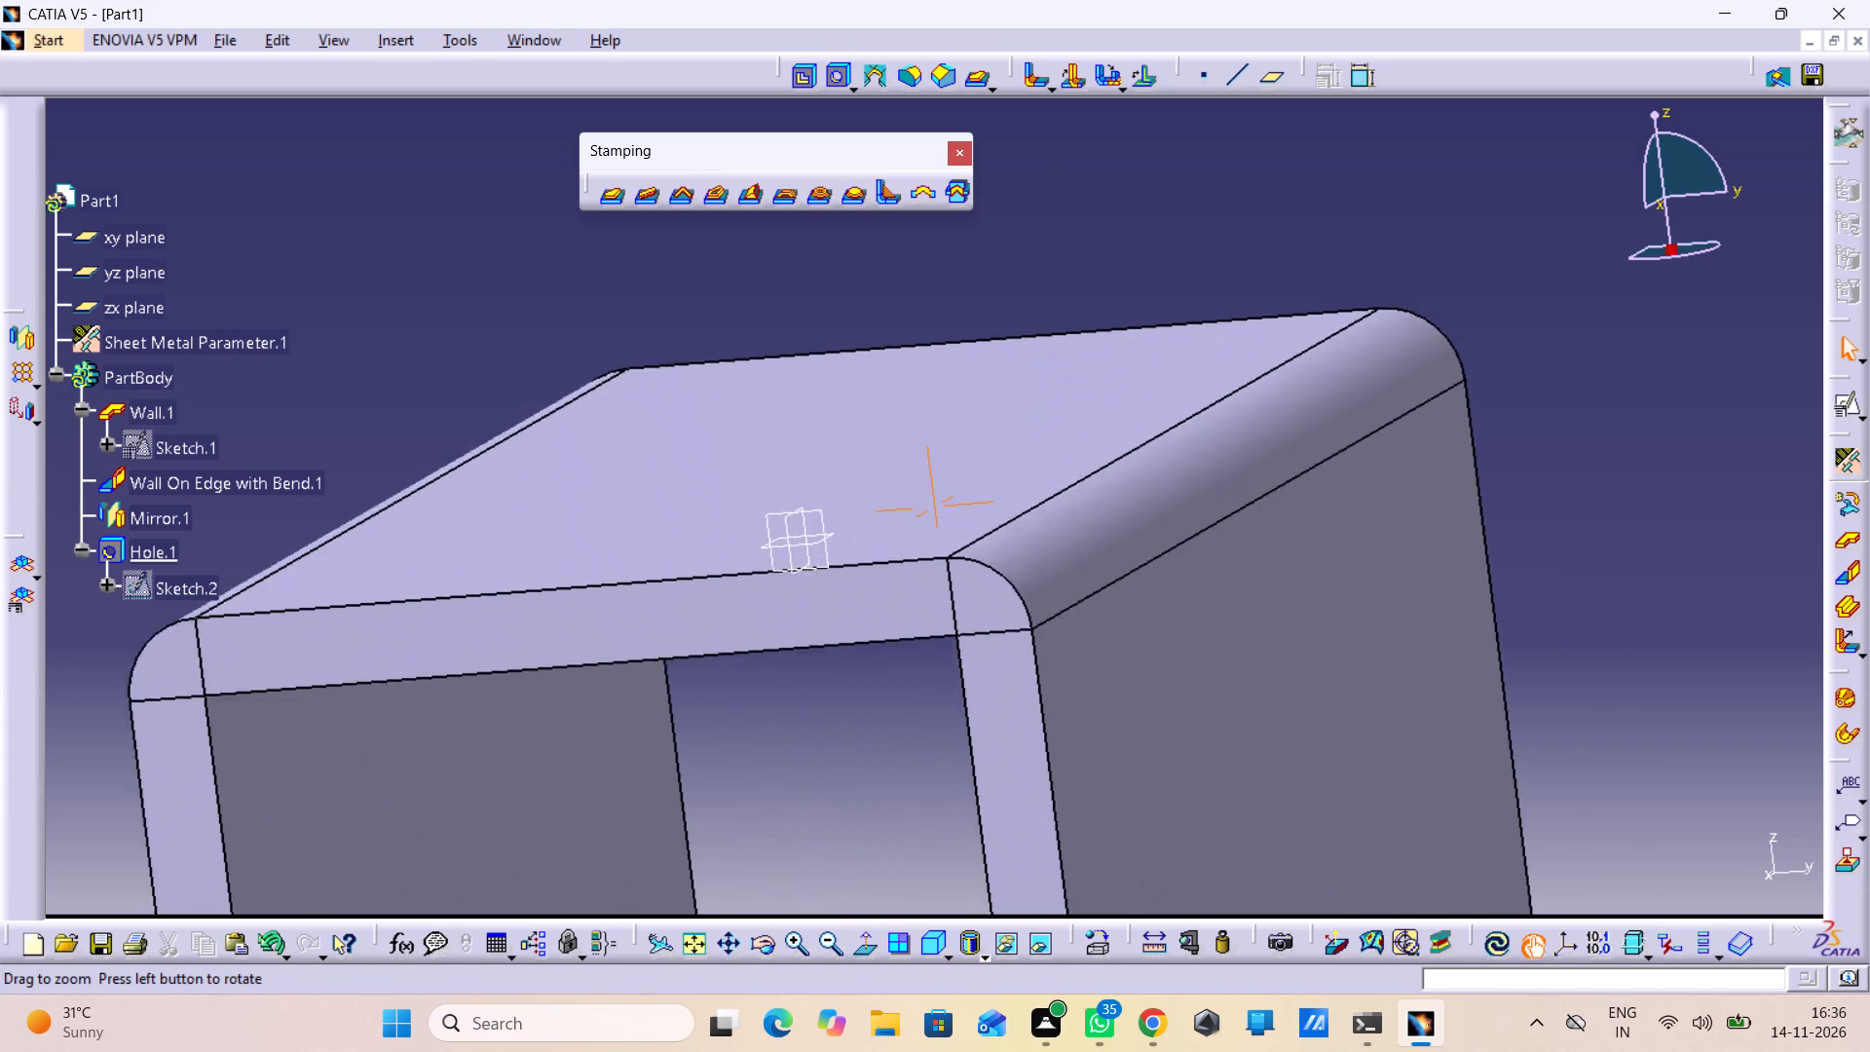
pyautogui.moveTo(1003, 246); pyautogui.dragTo(1052, 441, button='middle')
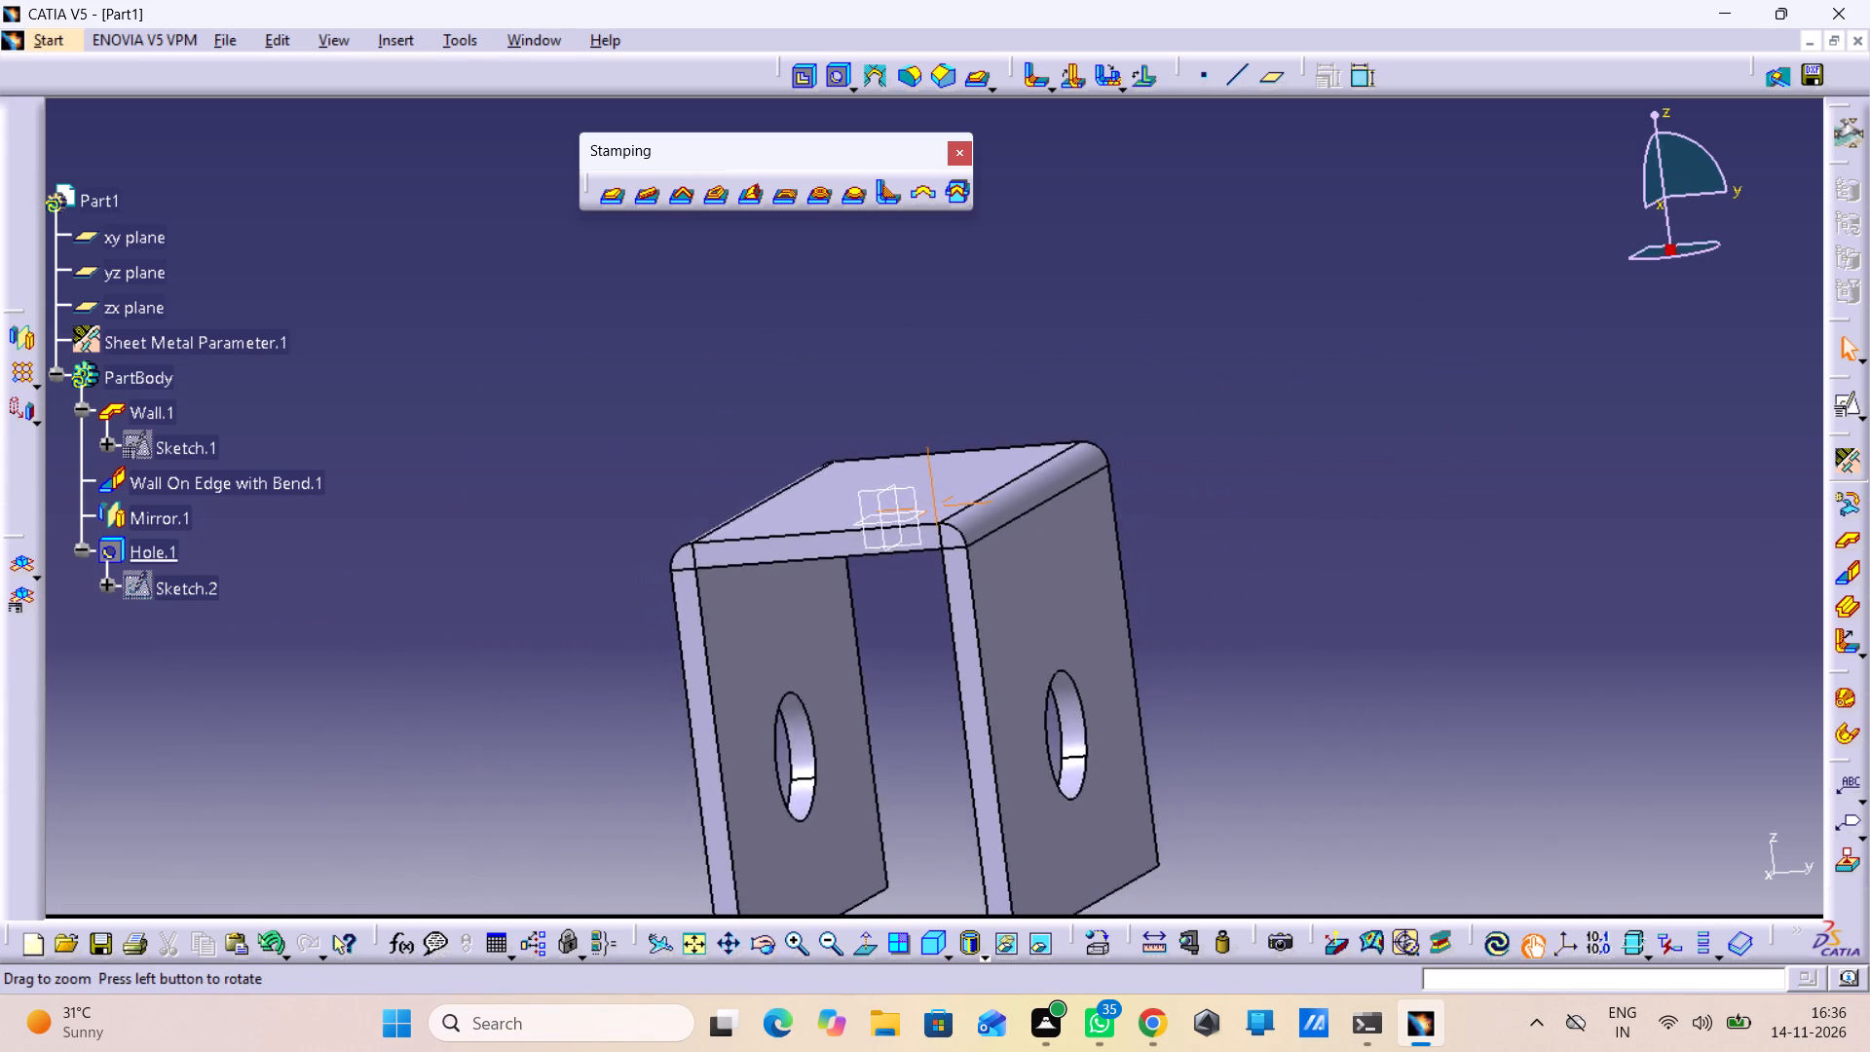
pyautogui.moveTo(1052, 441); pyautogui.dragTo(1062, 469, button='middle')
pyautogui.moveTo(1141, 504); pyautogui.dragTo(1153, 503, button='middle')
pyautogui.moveTo(1141, 504); pyautogui.dragTo(1153, 503, button='right')
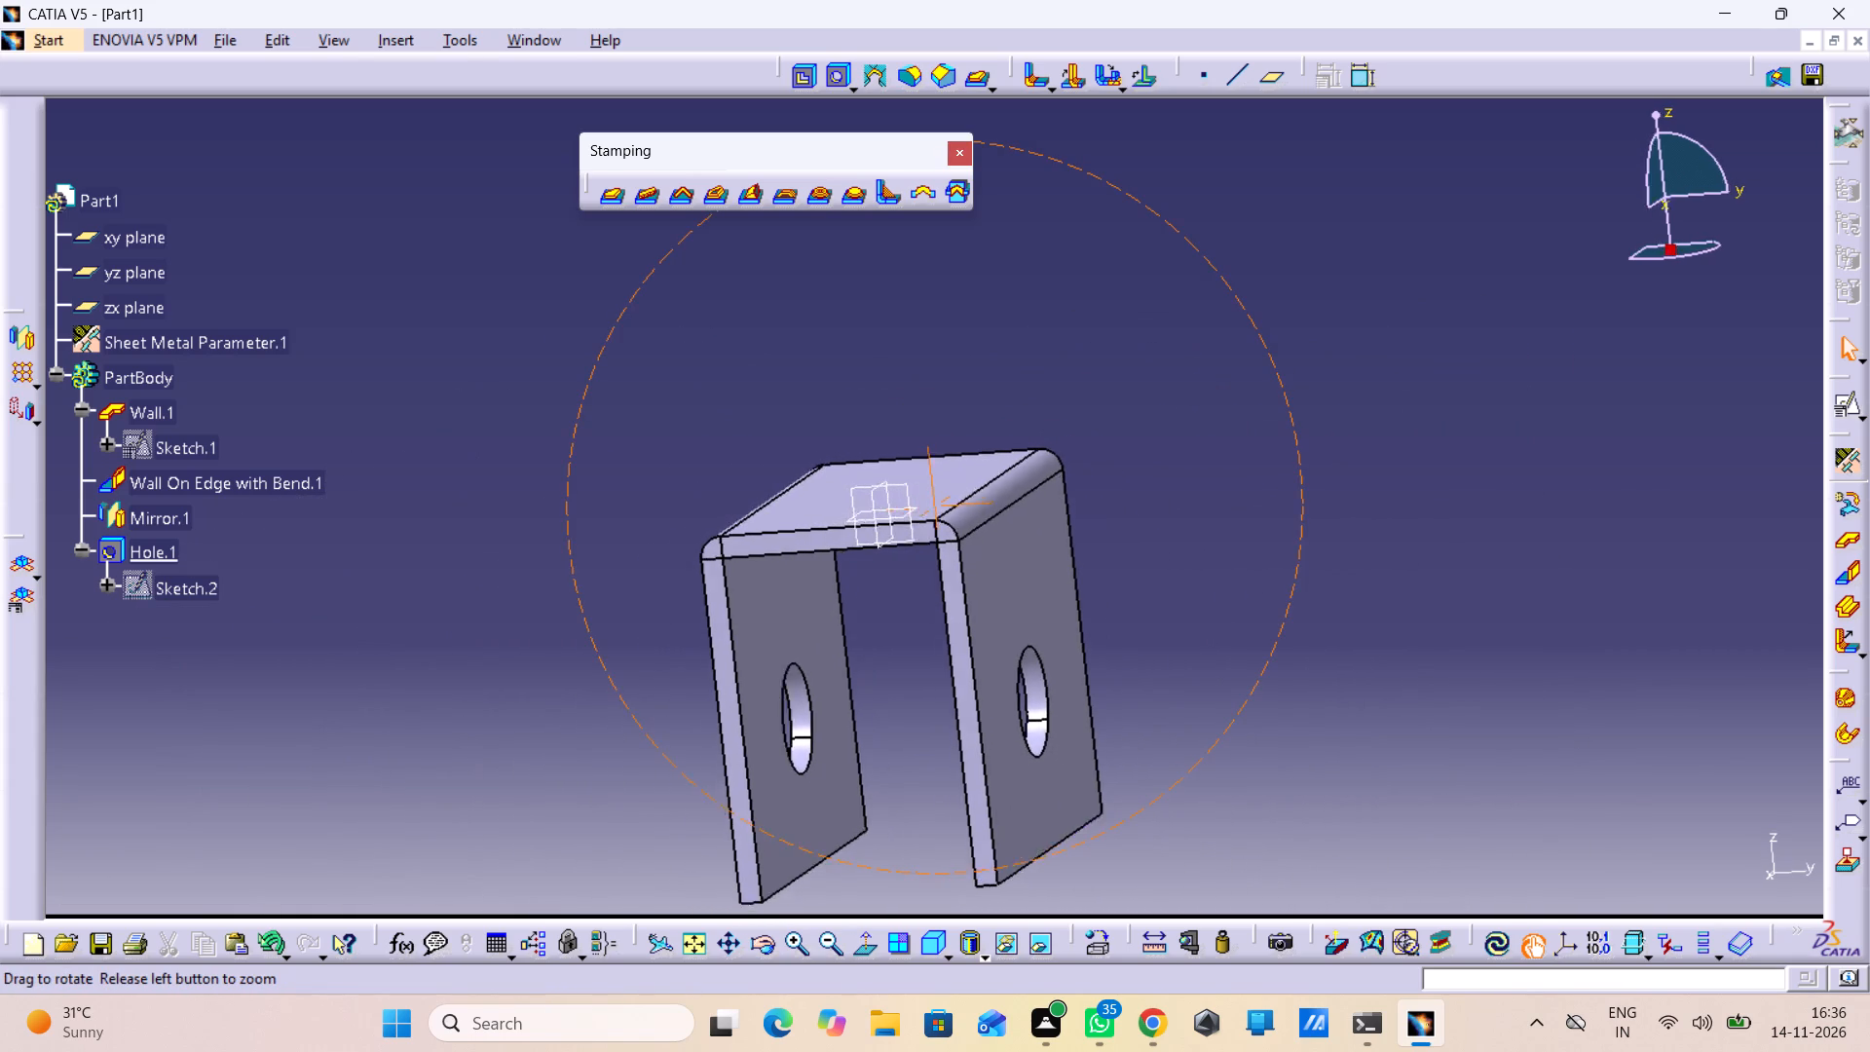
pyautogui.moveTo(1153, 503); pyautogui.dragTo(1299, 527, button='right')
pyautogui.moveTo(1153, 503); pyautogui.dragTo(1299, 527, button='middle')
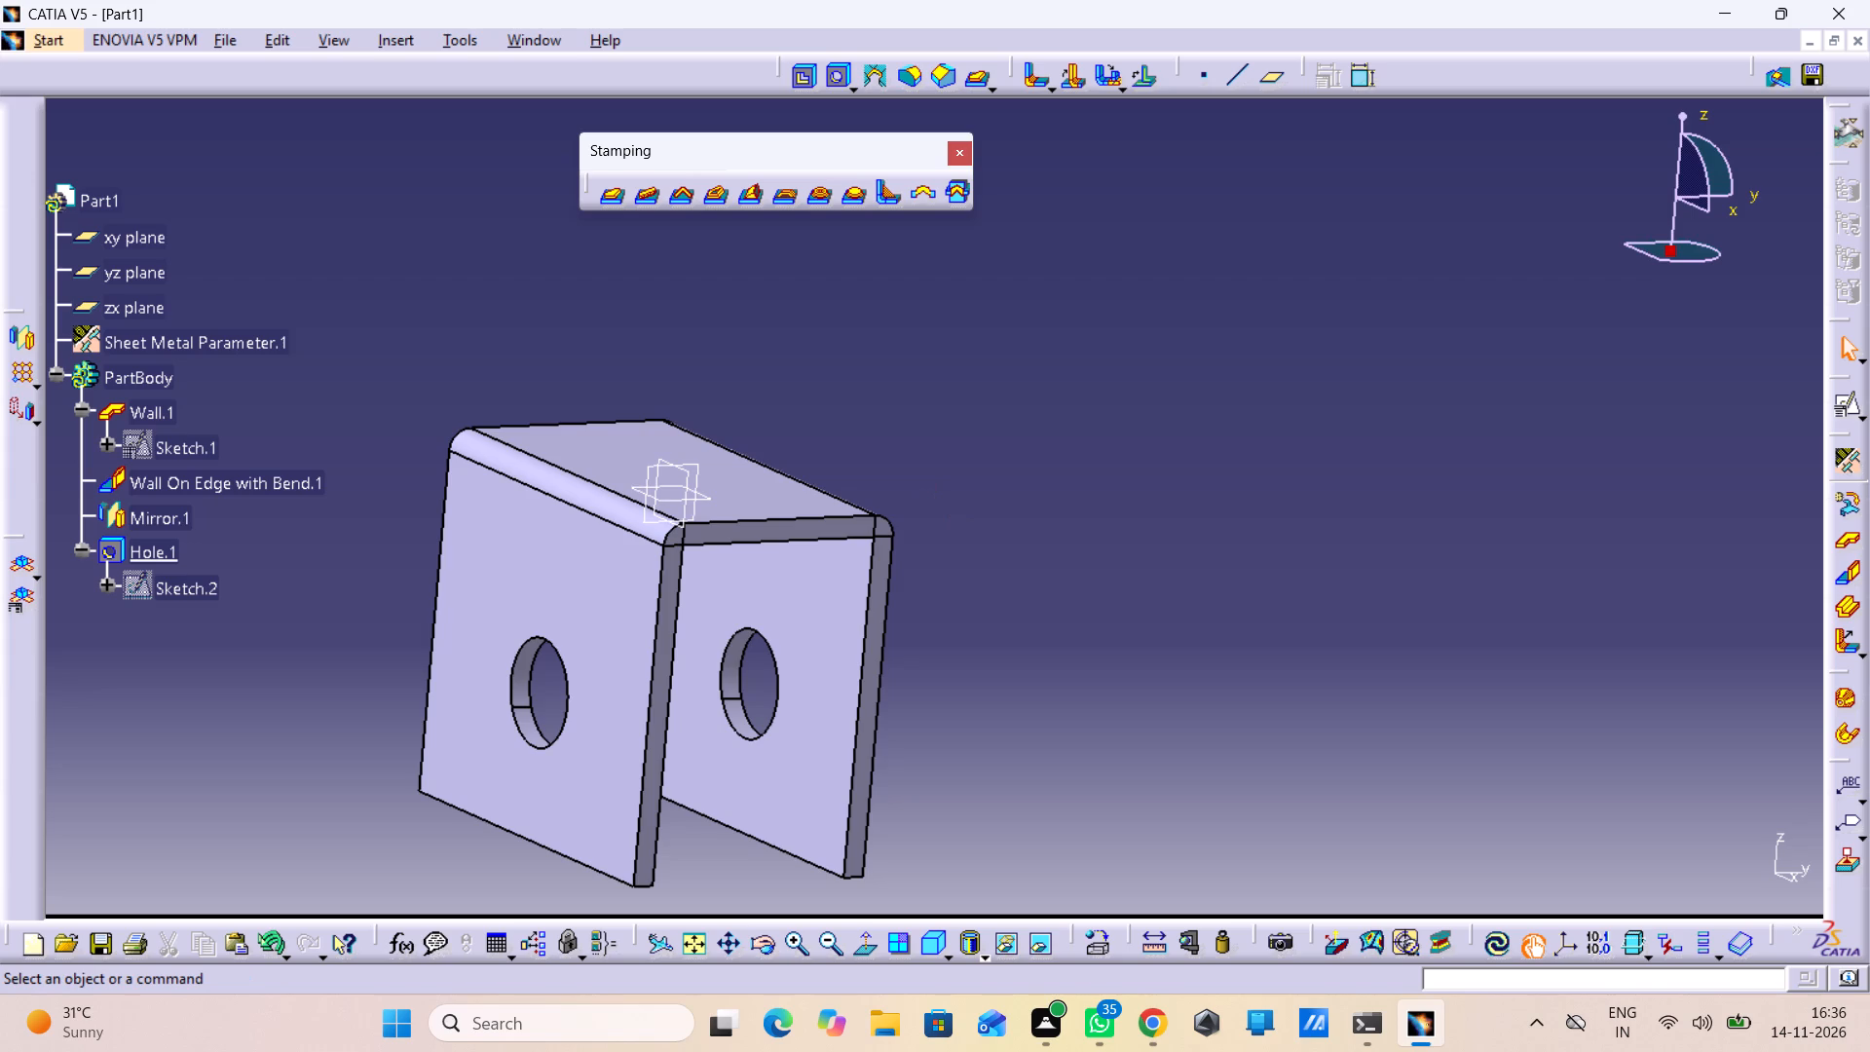
pyautogui.moveTo(1178, 618); pyautogui.dragTo(1391, 596, button='middle')
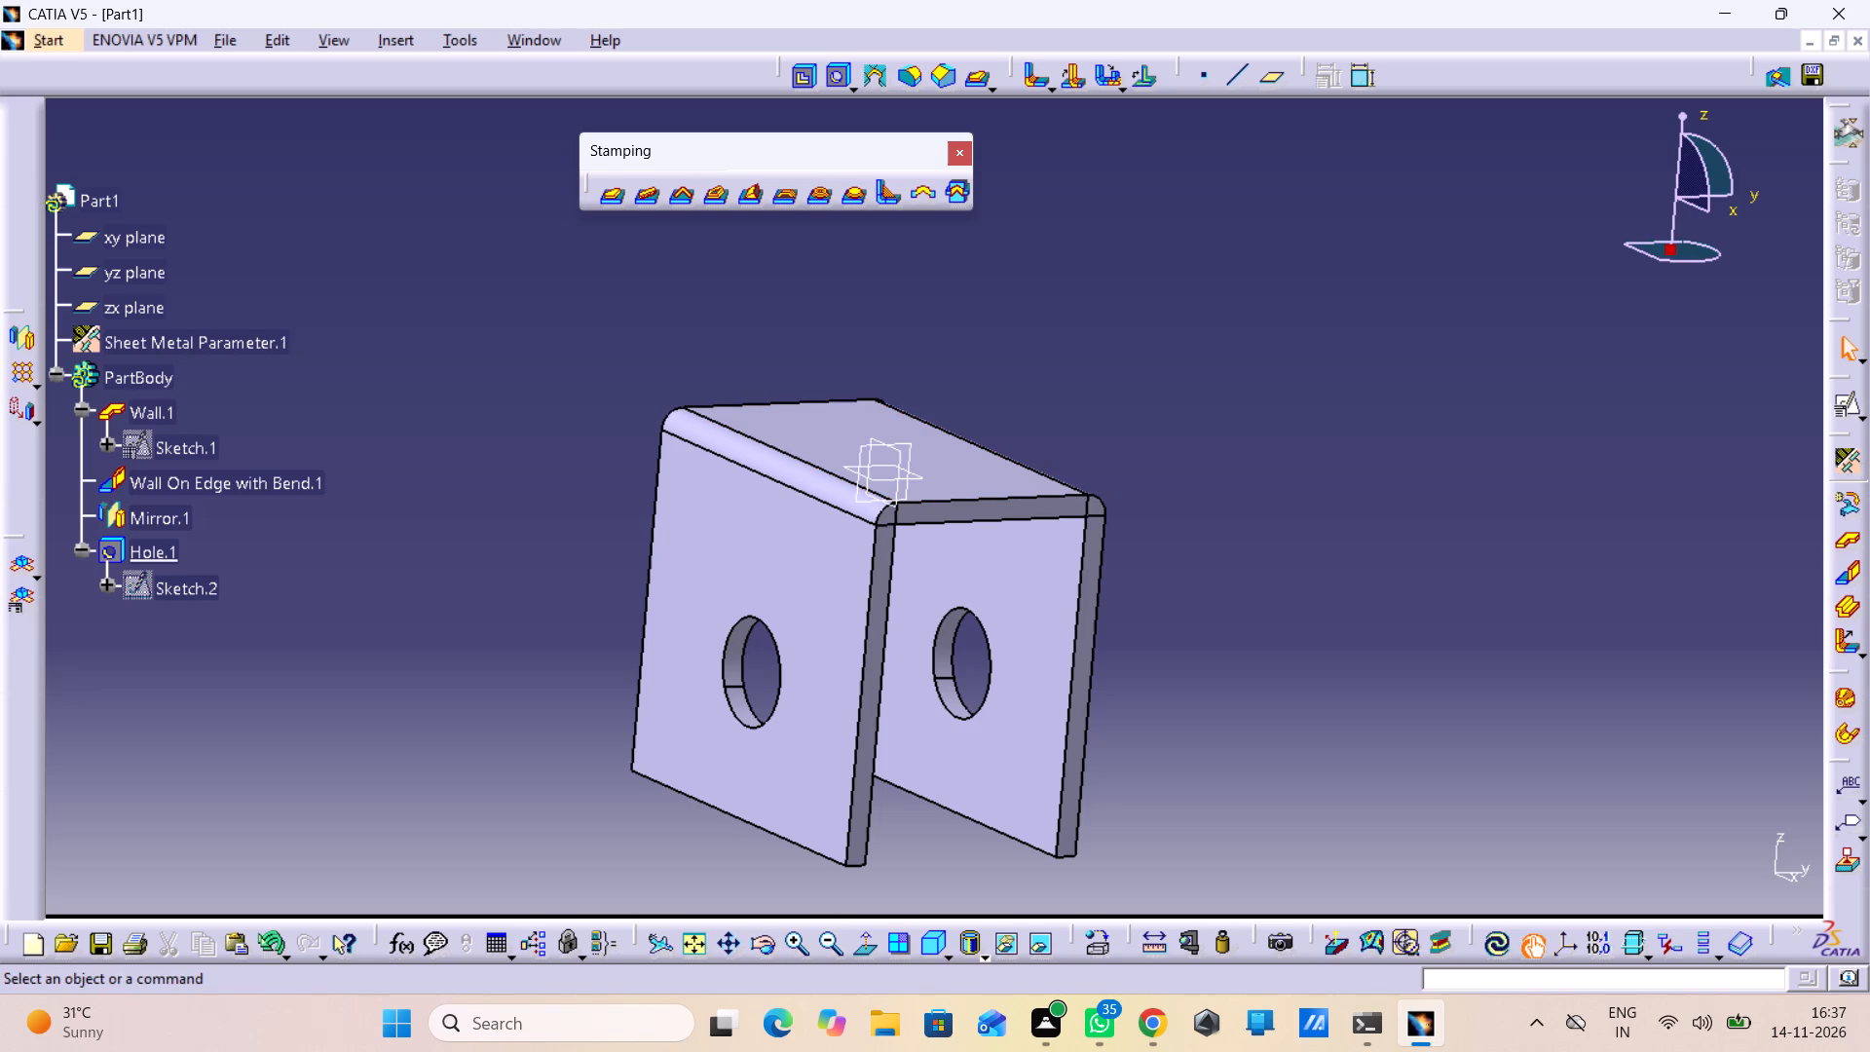
# Open a positioned sketch on the base wall's outer face with the axes swapped and the V direction reversed.
pyautogui.click(955, 457)
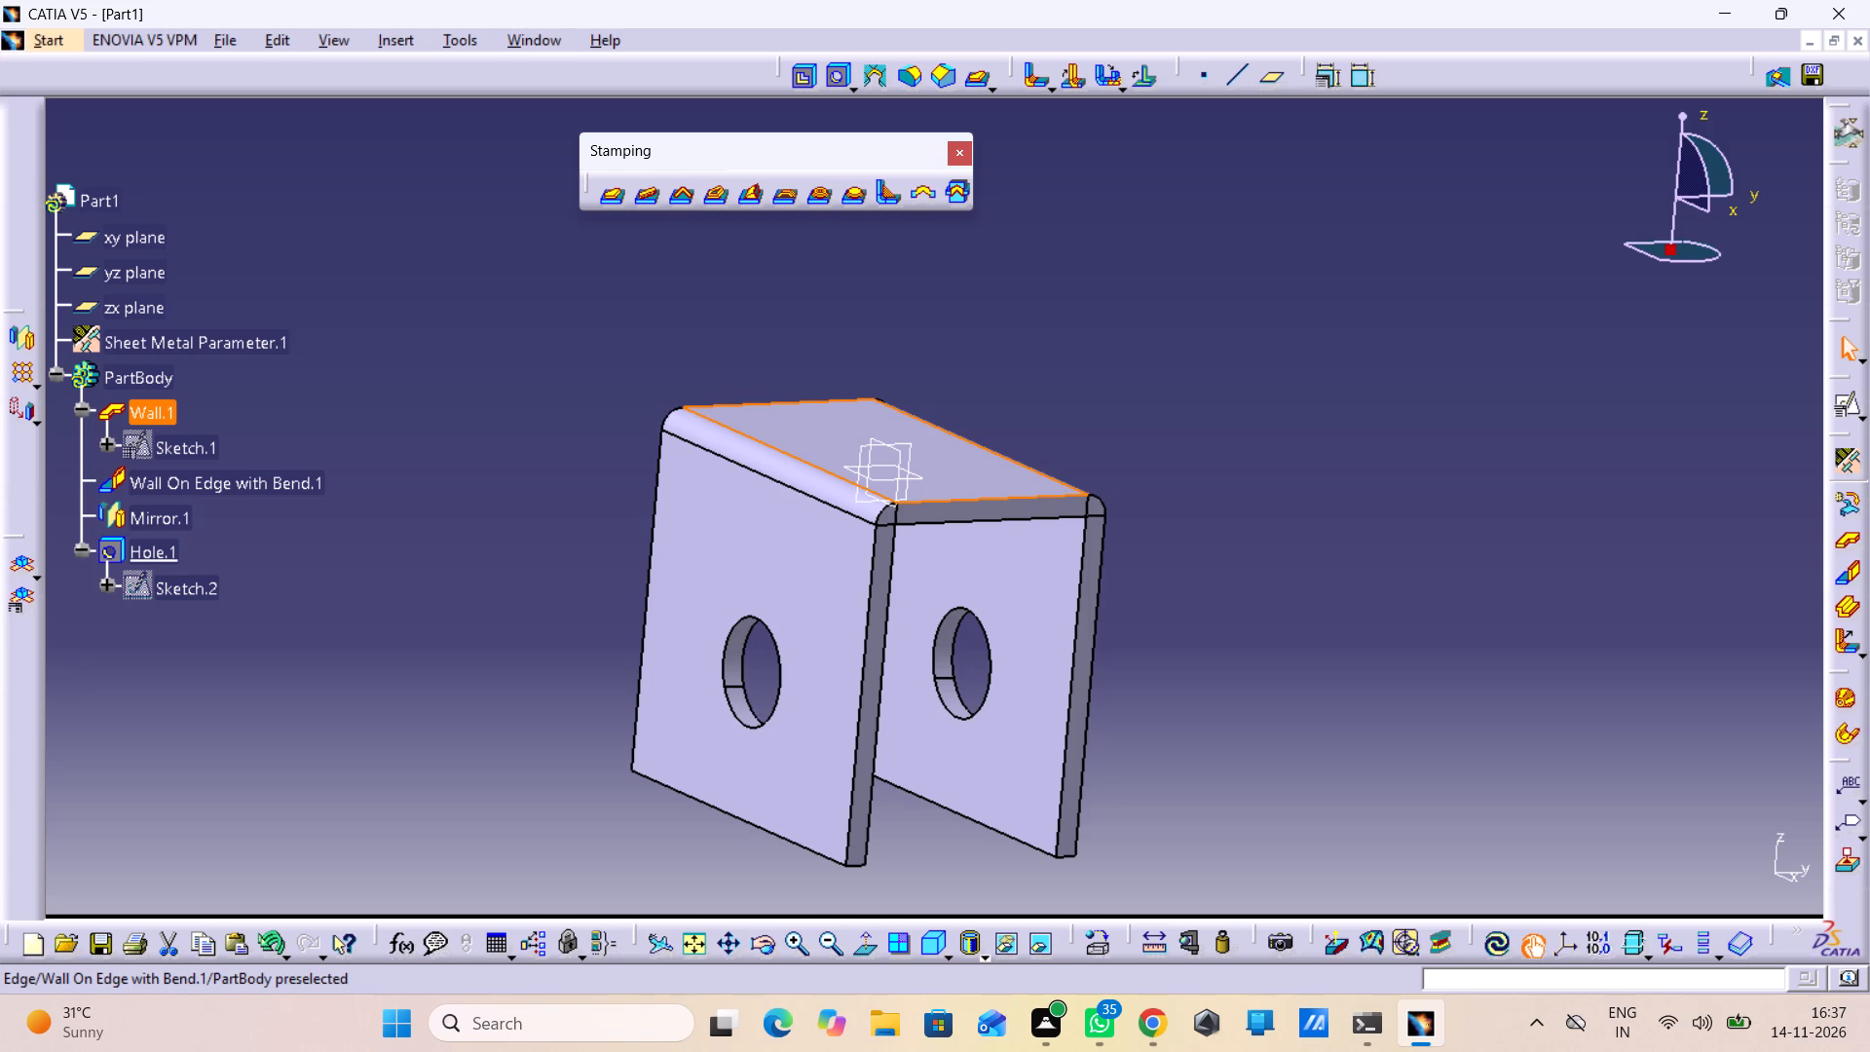
pyautogui.click(1846, 411)
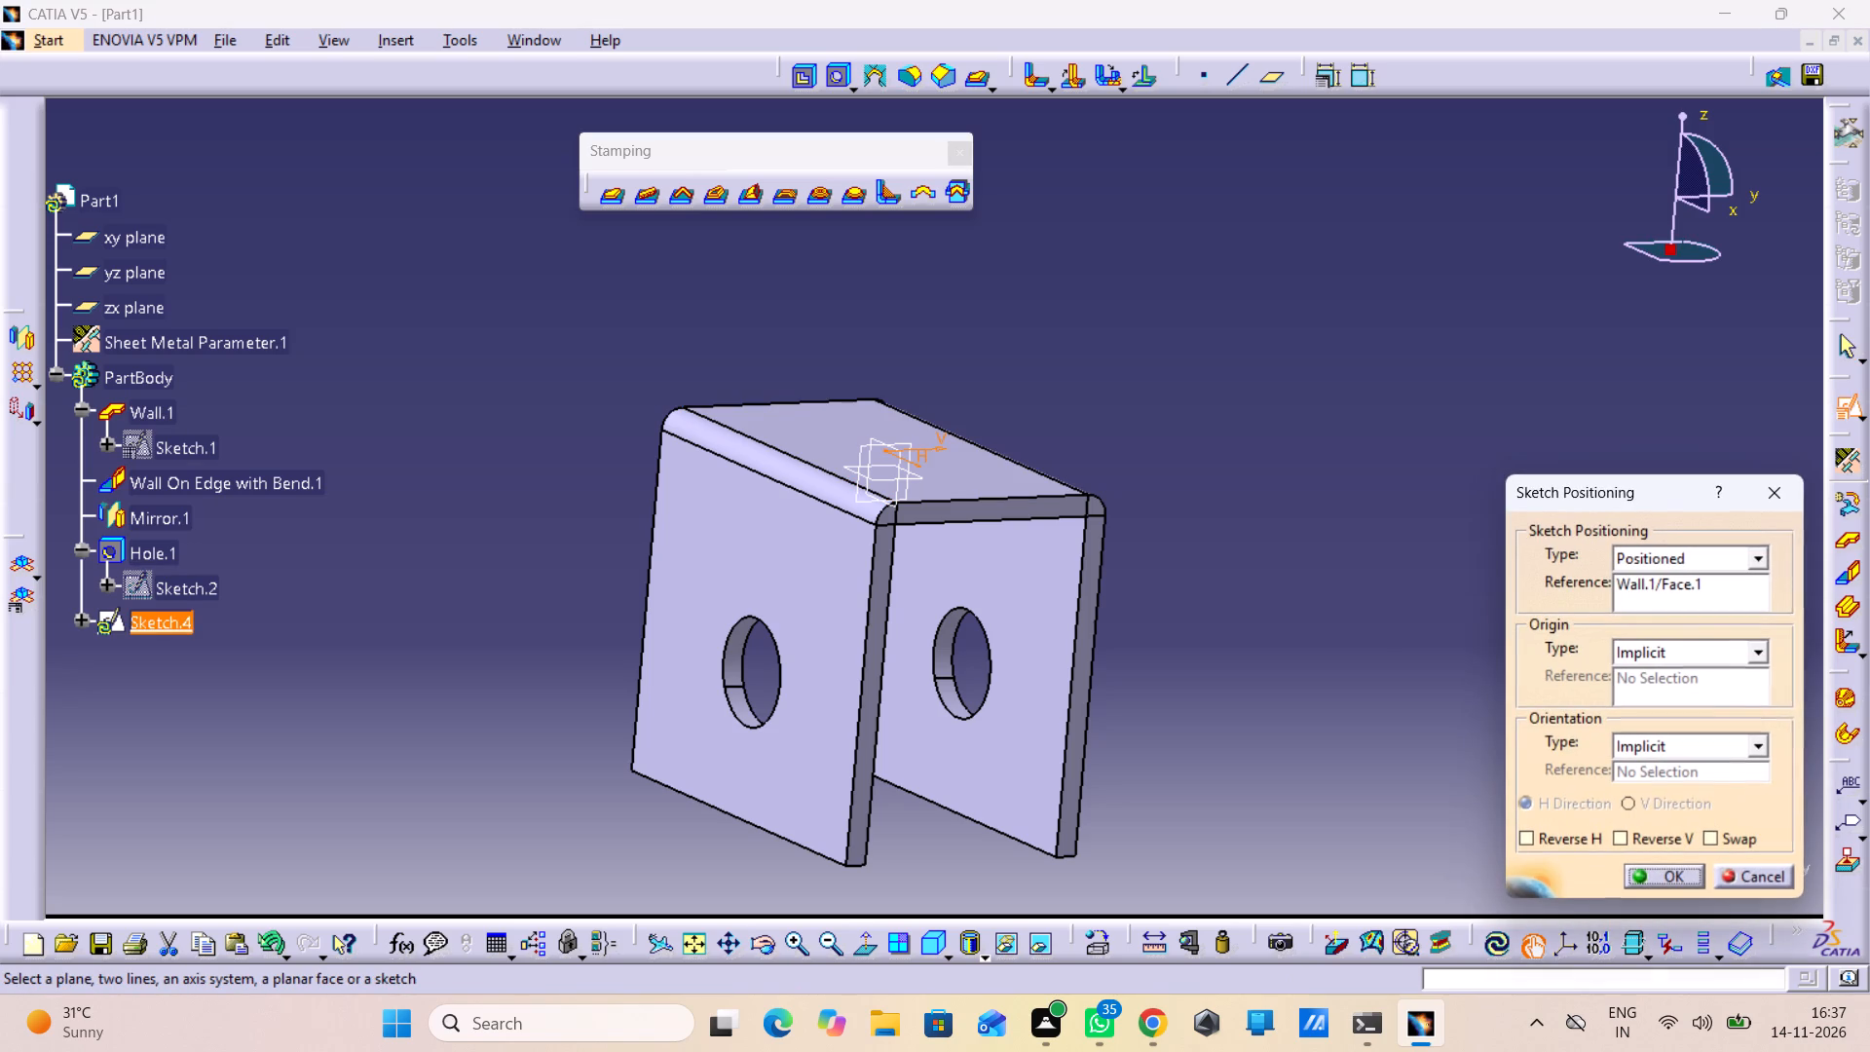
pyautogui.click(1714, 835)
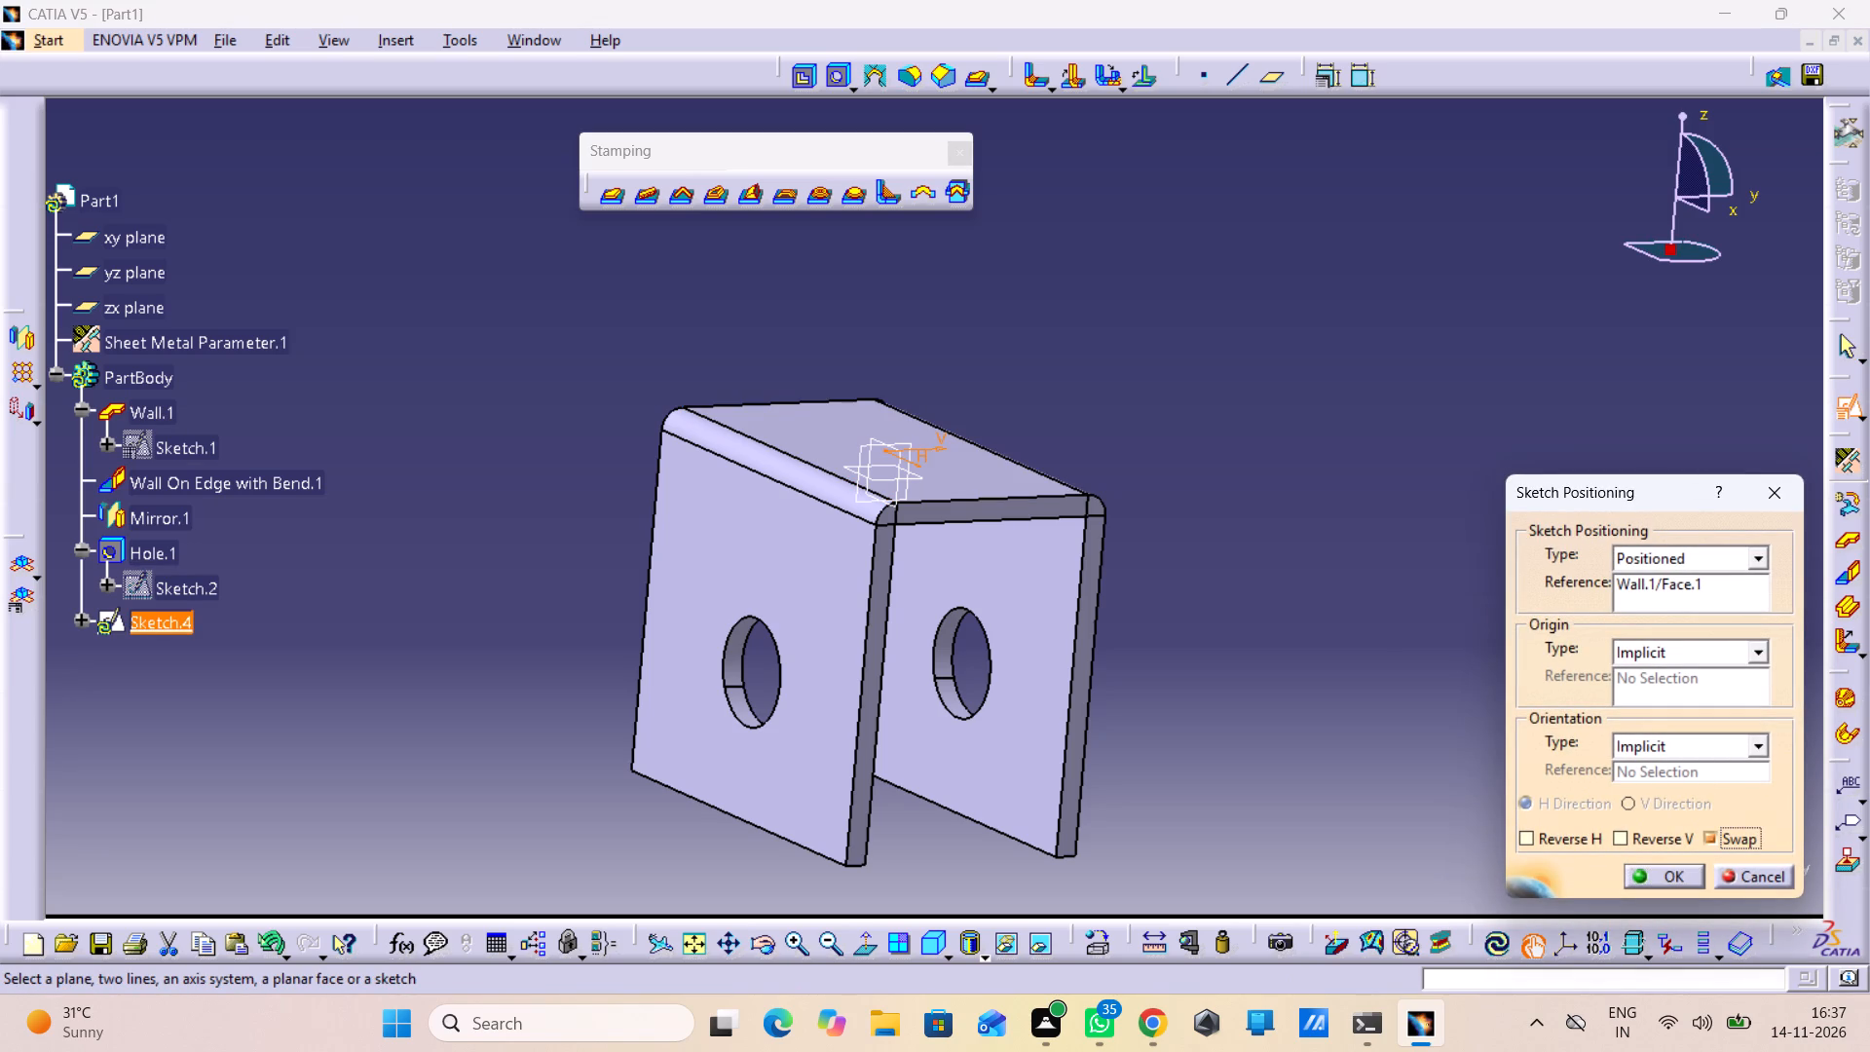
pyautogui.click(1651, 832)
pyautogui.click(1637, 881)
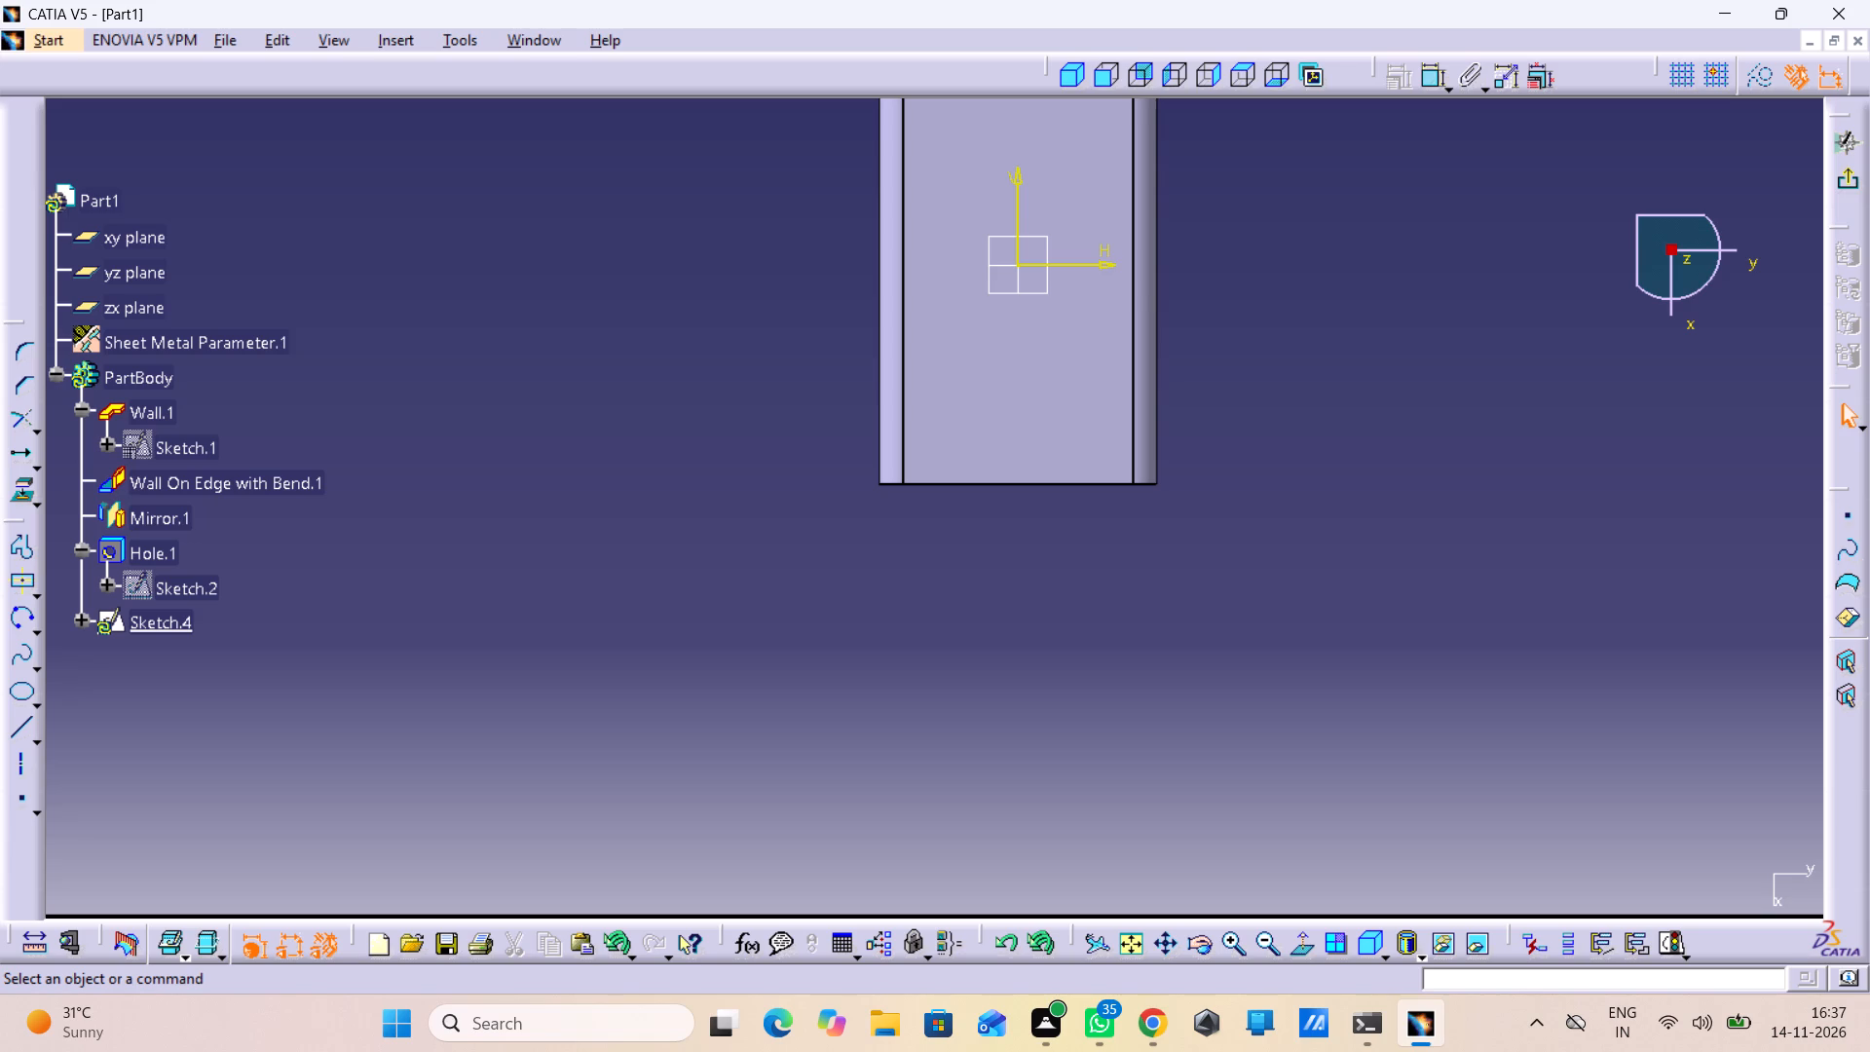
# Sketch a circle about 8 mm in diameter centred on the sketch origin of the base wall.
pyautogui.moveTo(1252, 308); pyautogui.dragTo(1293, 404, button='middle')
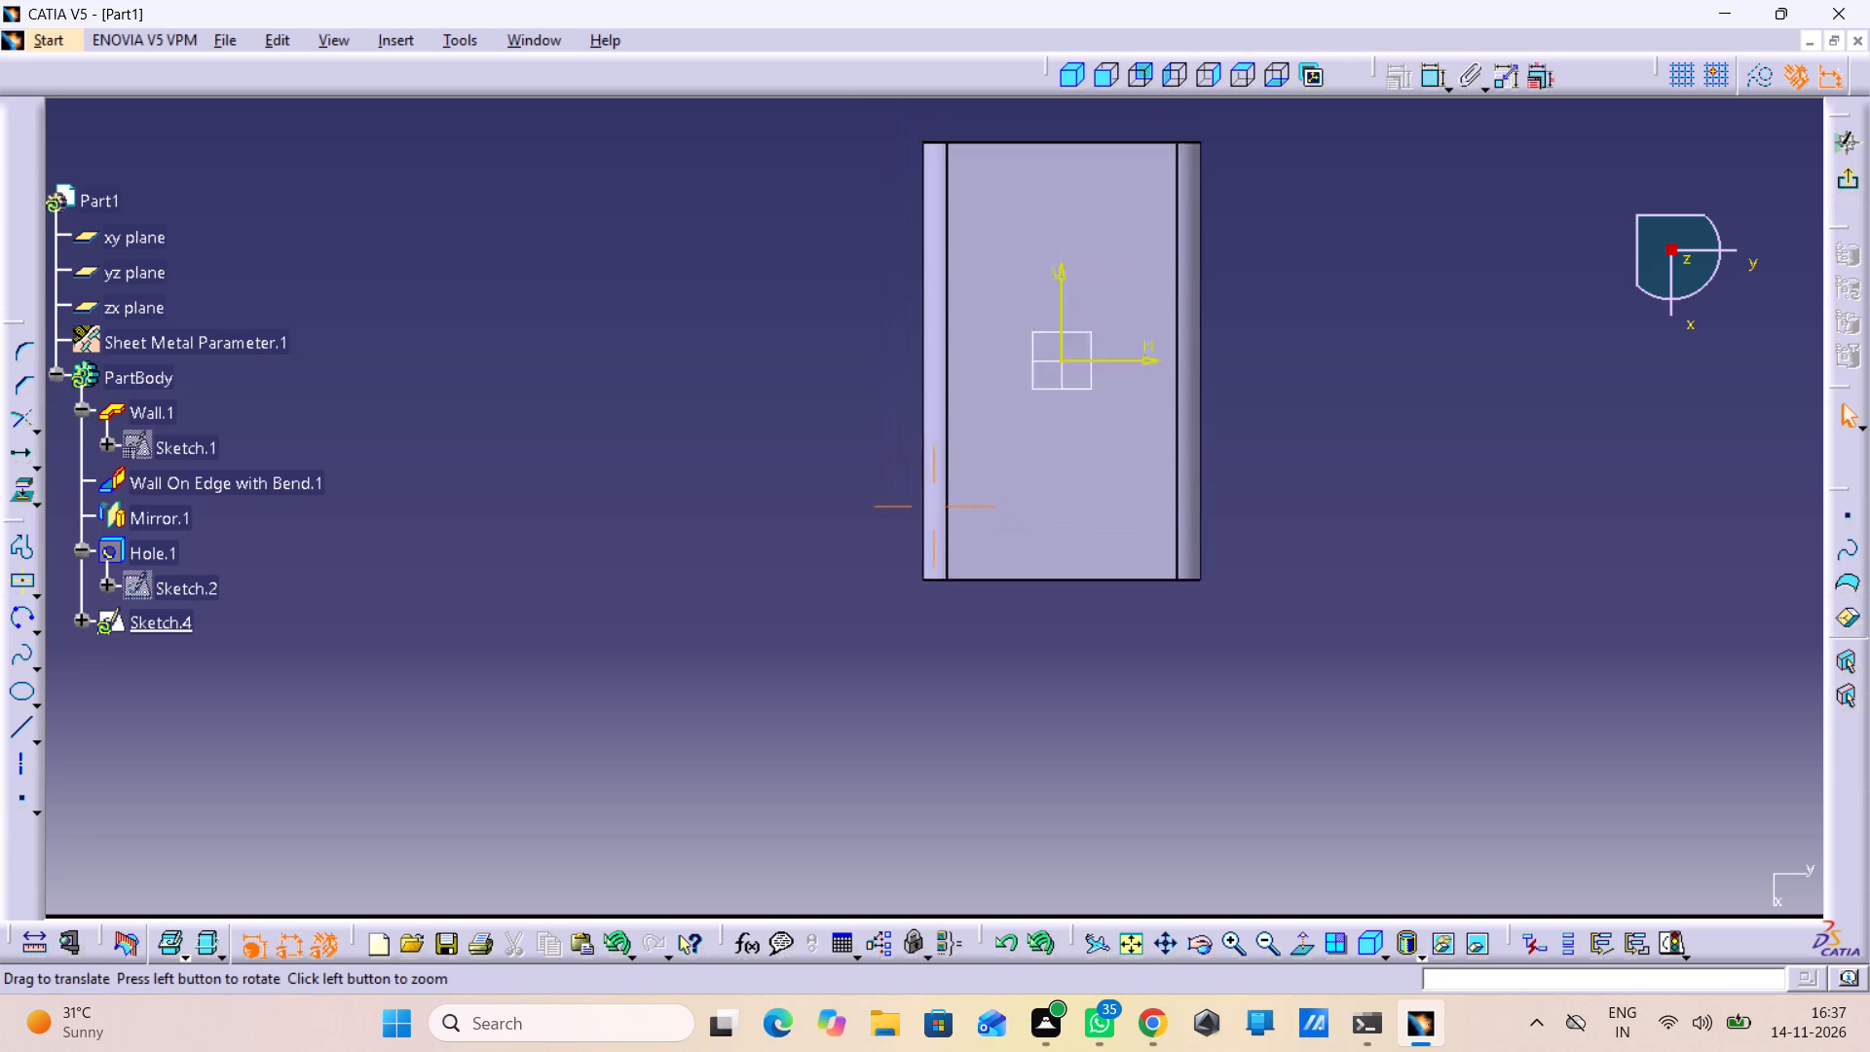
pyautogui.moveTo(1293, 404); pyautogui.dragTo(1327, 493, button='middle')
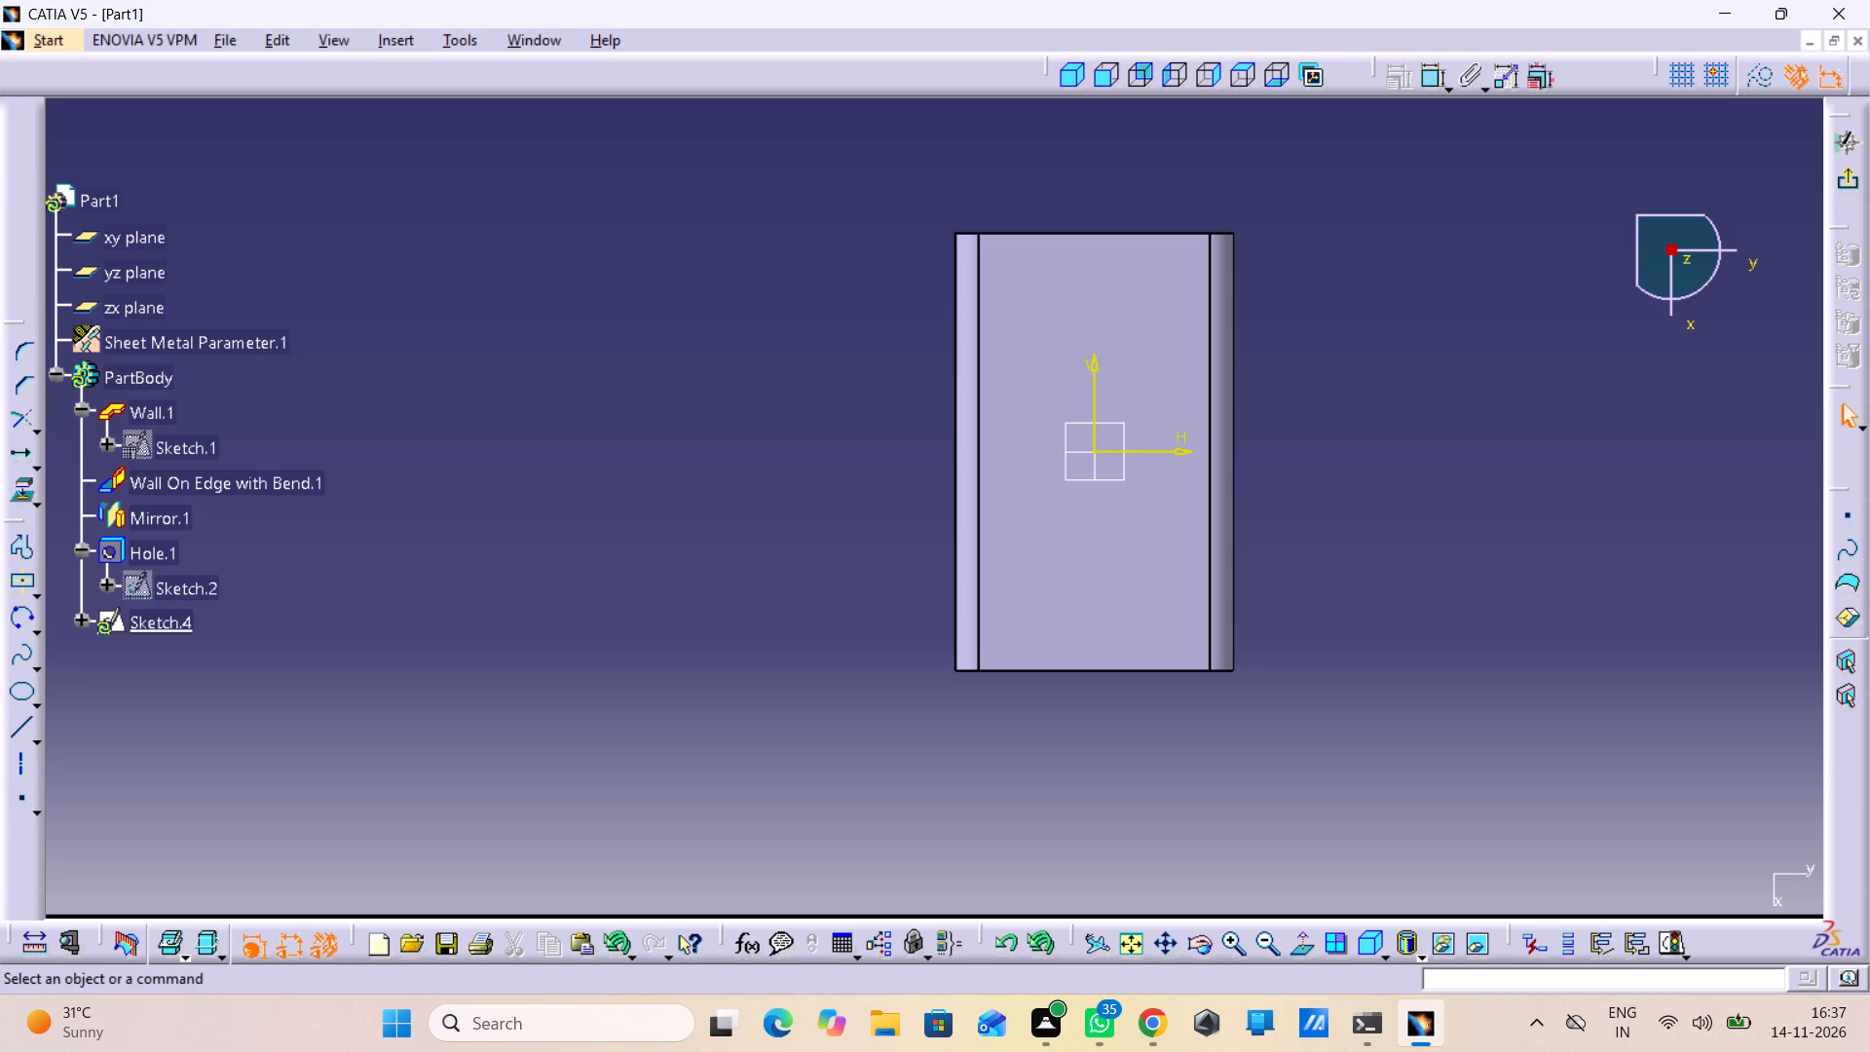
pyautogui.click(38, 635)
pyautogui.click(72, 657)
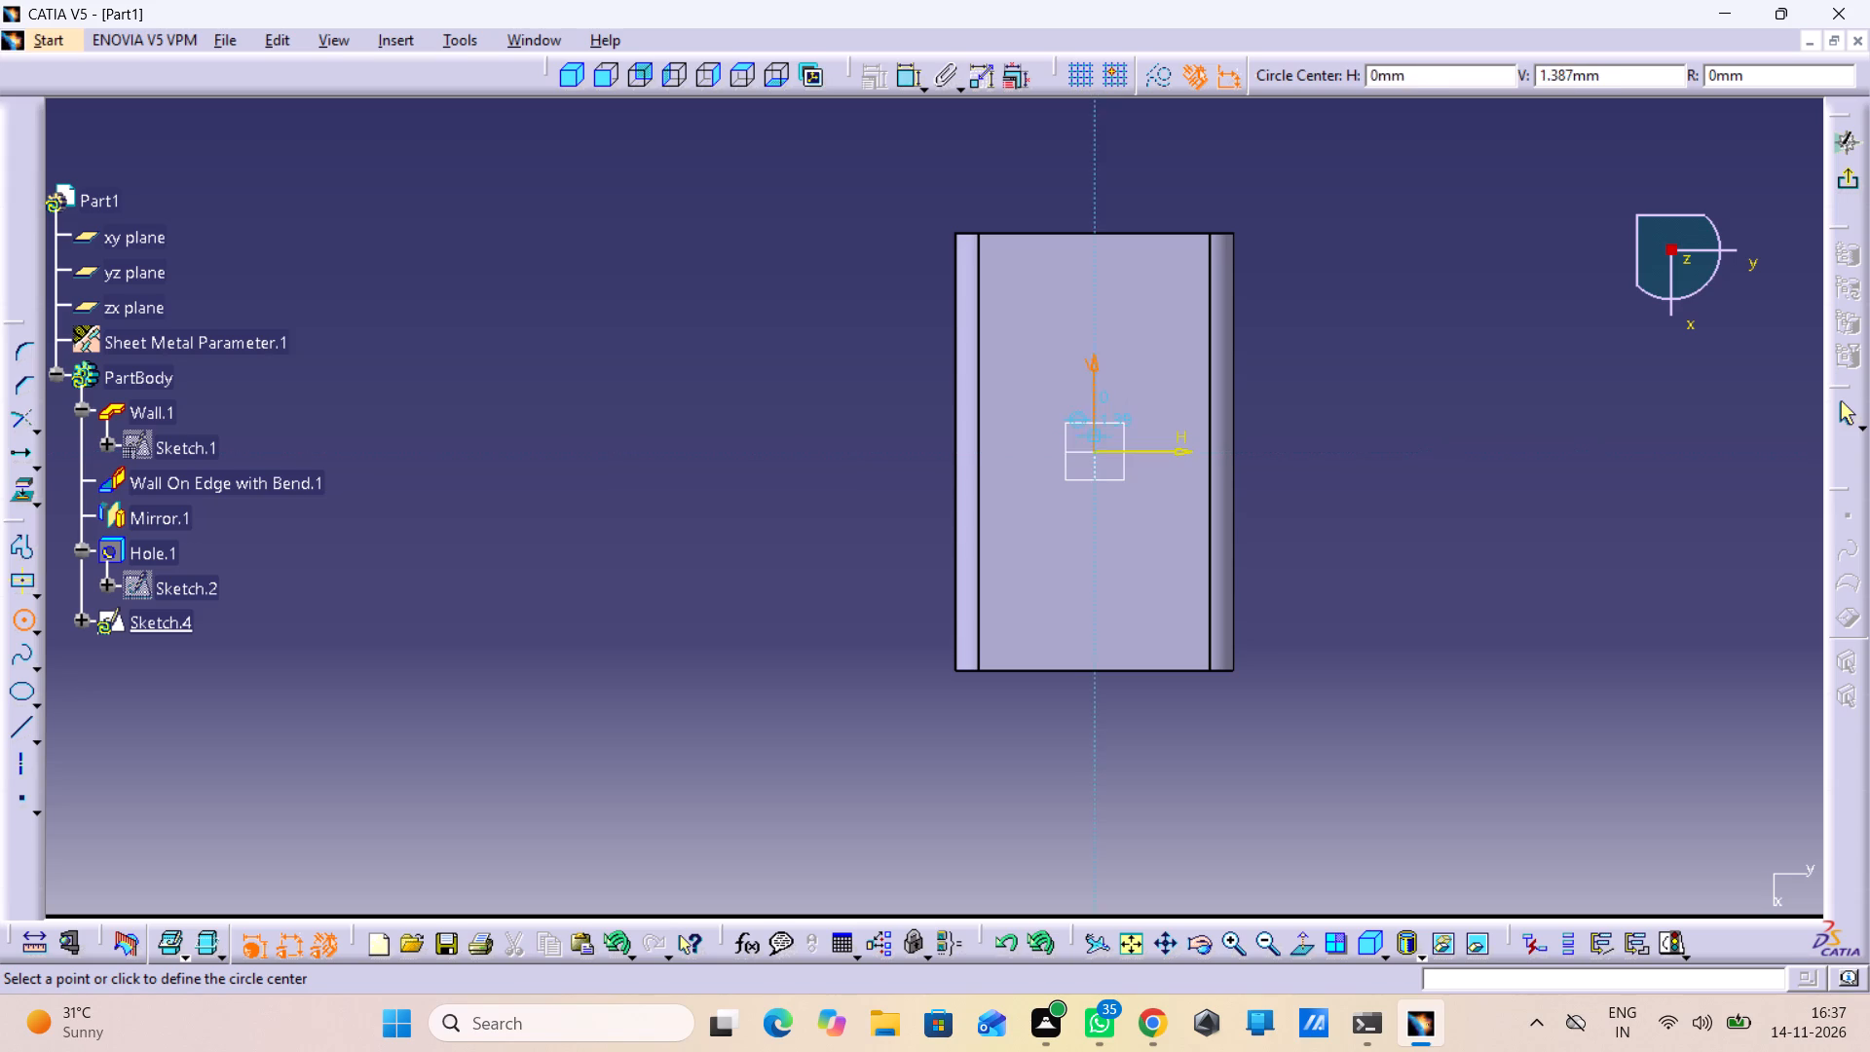
pyautogui.click(1092, 459)
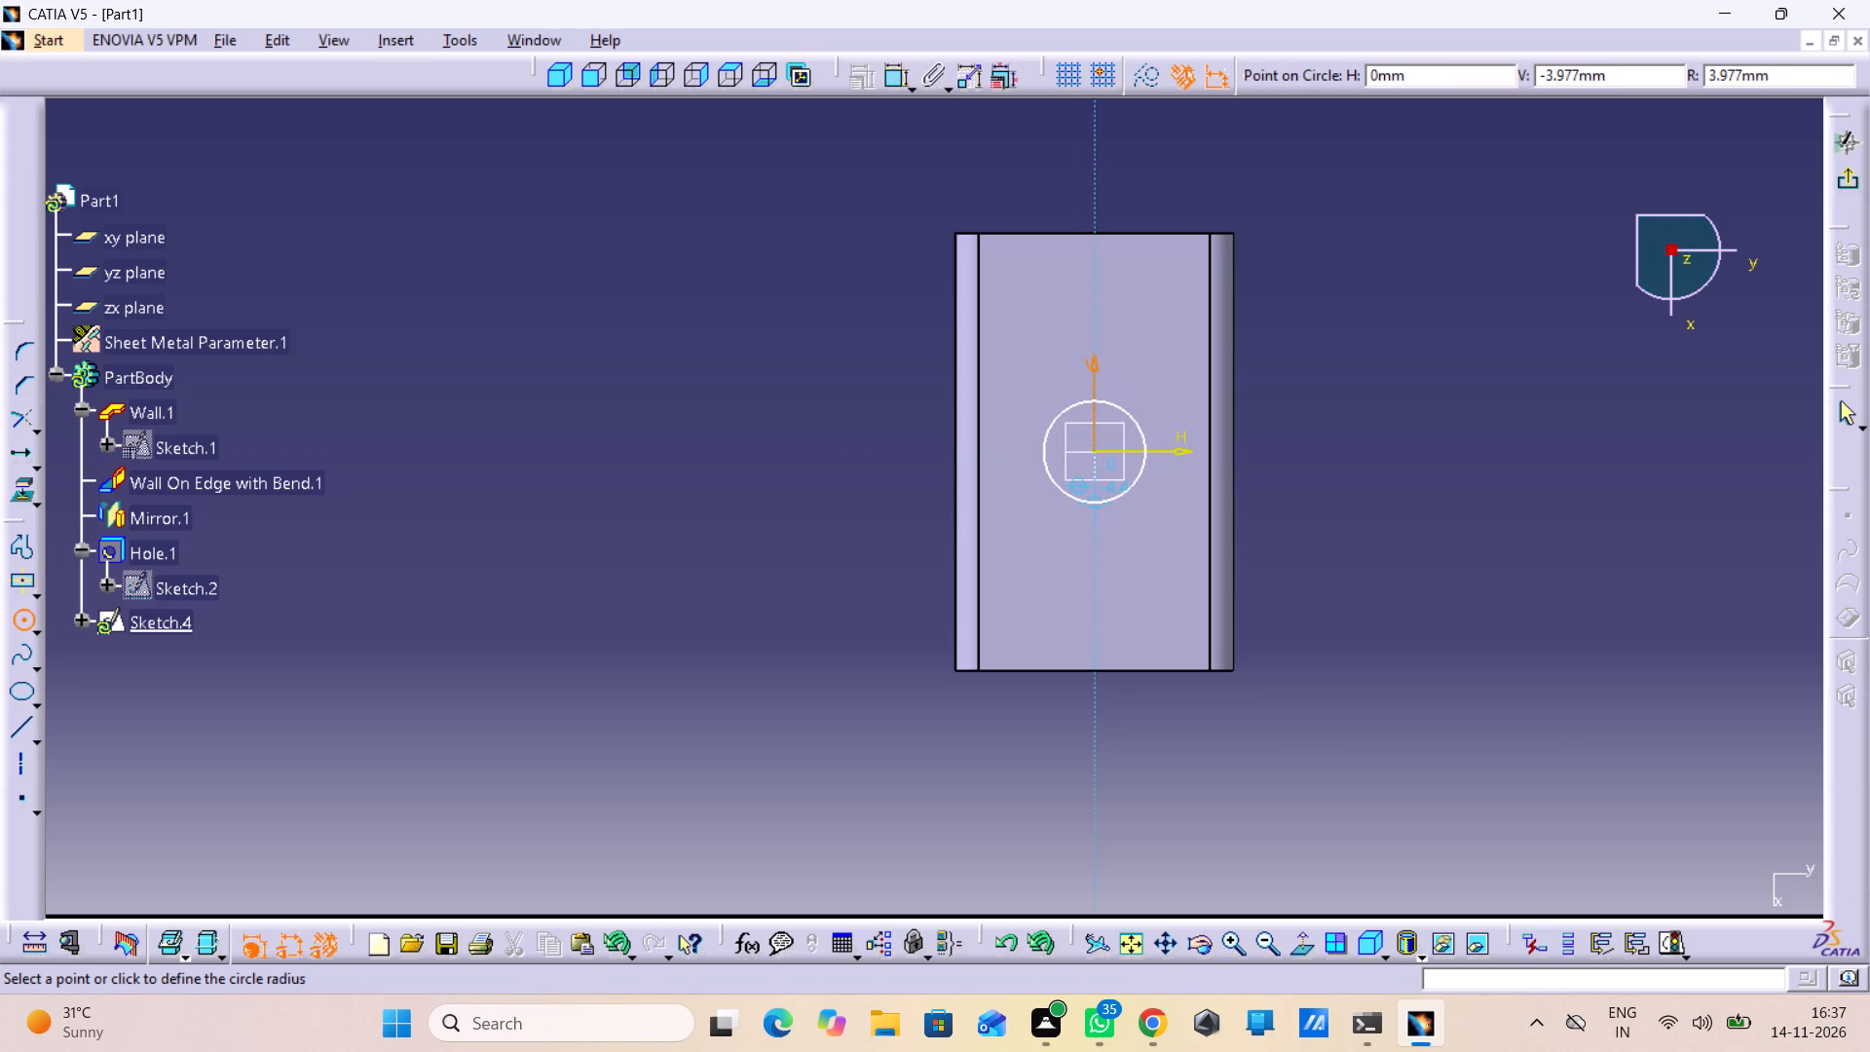
pyautogui.click(1096, 496)
pyautogui.click(1479, 324)
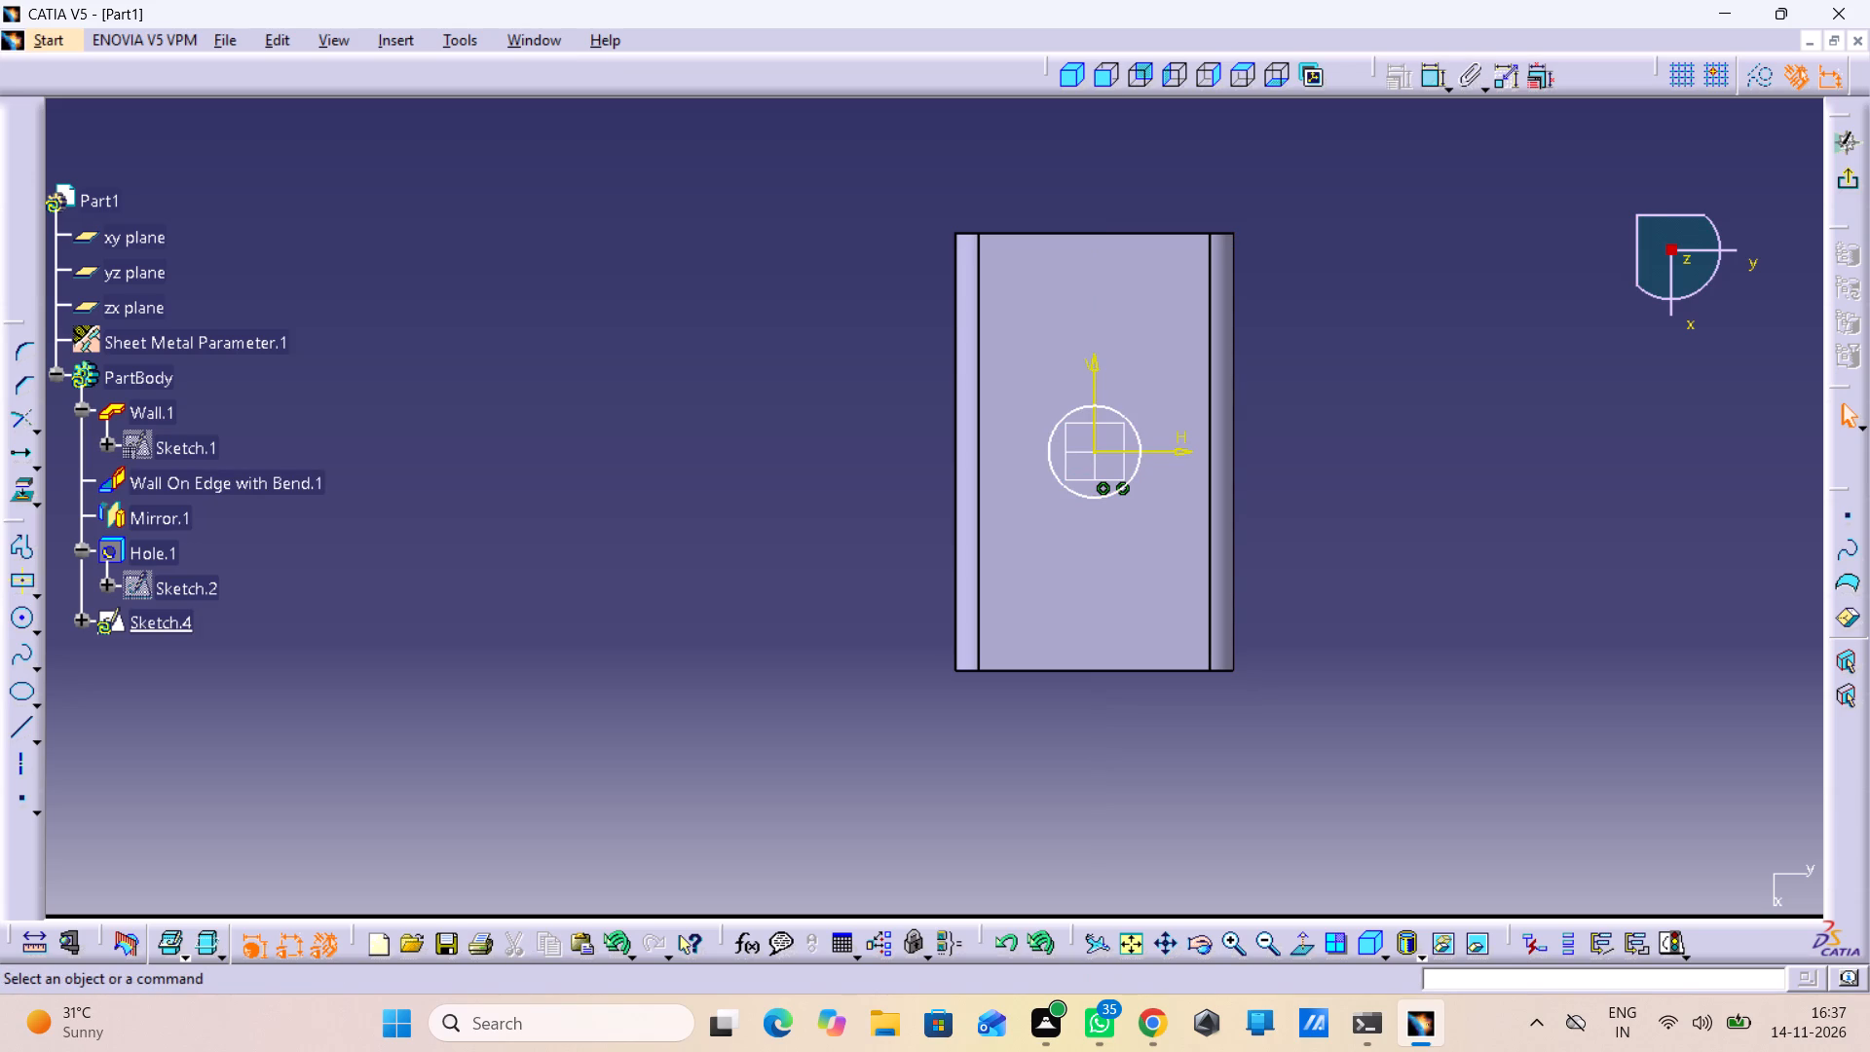
# Constrain the circle's diameter to 4 mm and exit the sketch.
pyautogui.click(1432, 86)
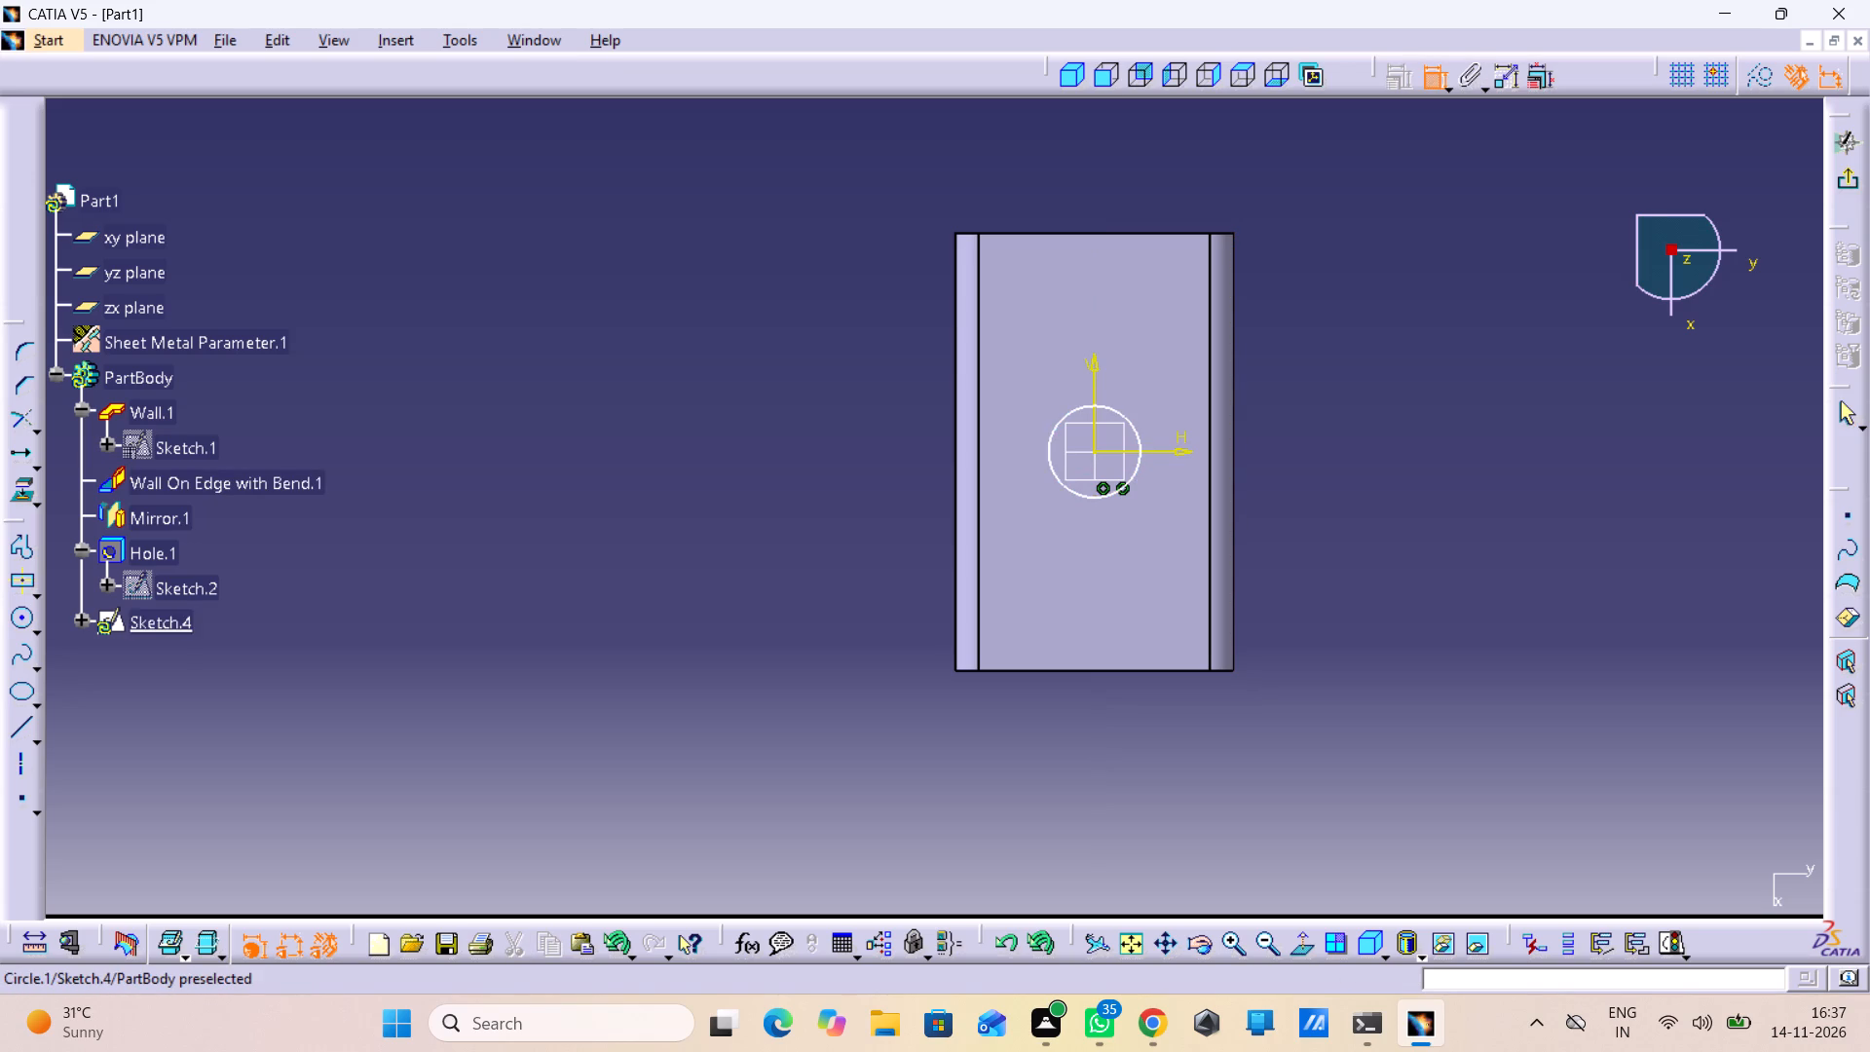
pyautogui.click(1139, 431)
pyautogui.click(1290, 369)
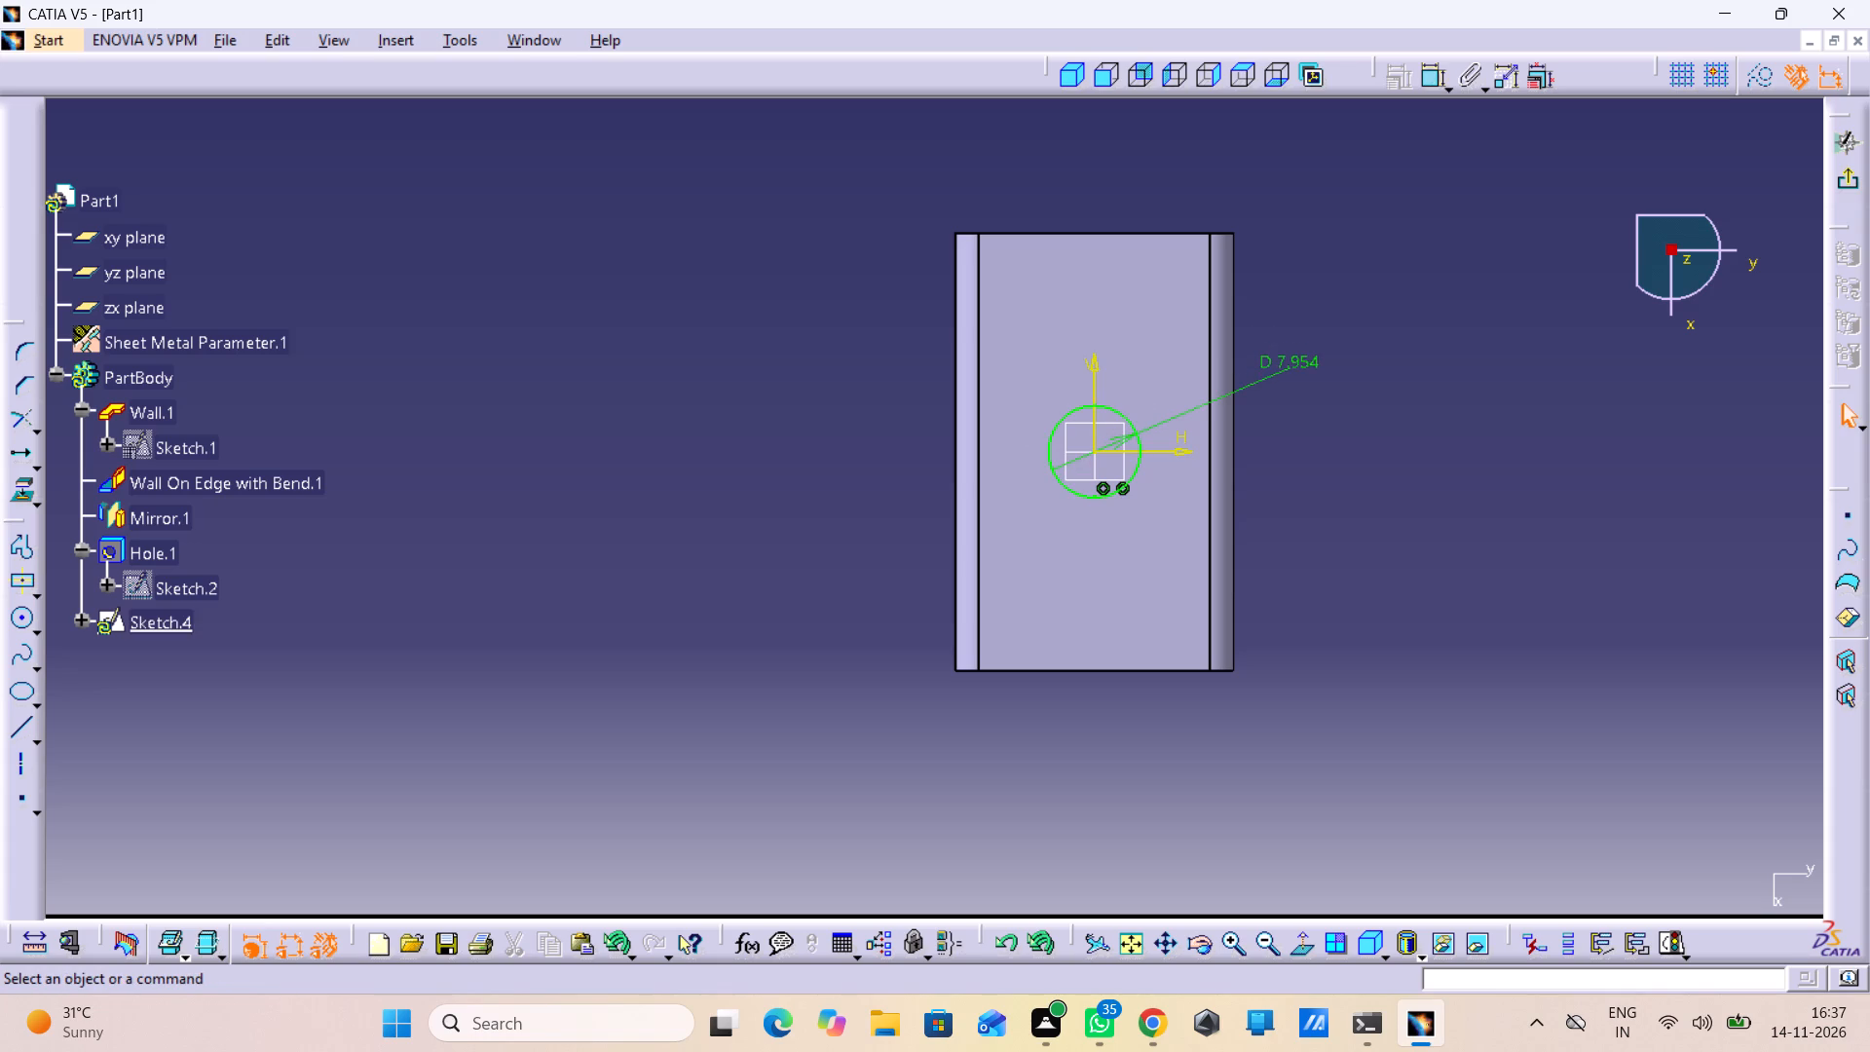
pyautogui.doubleClick(1289, 360)
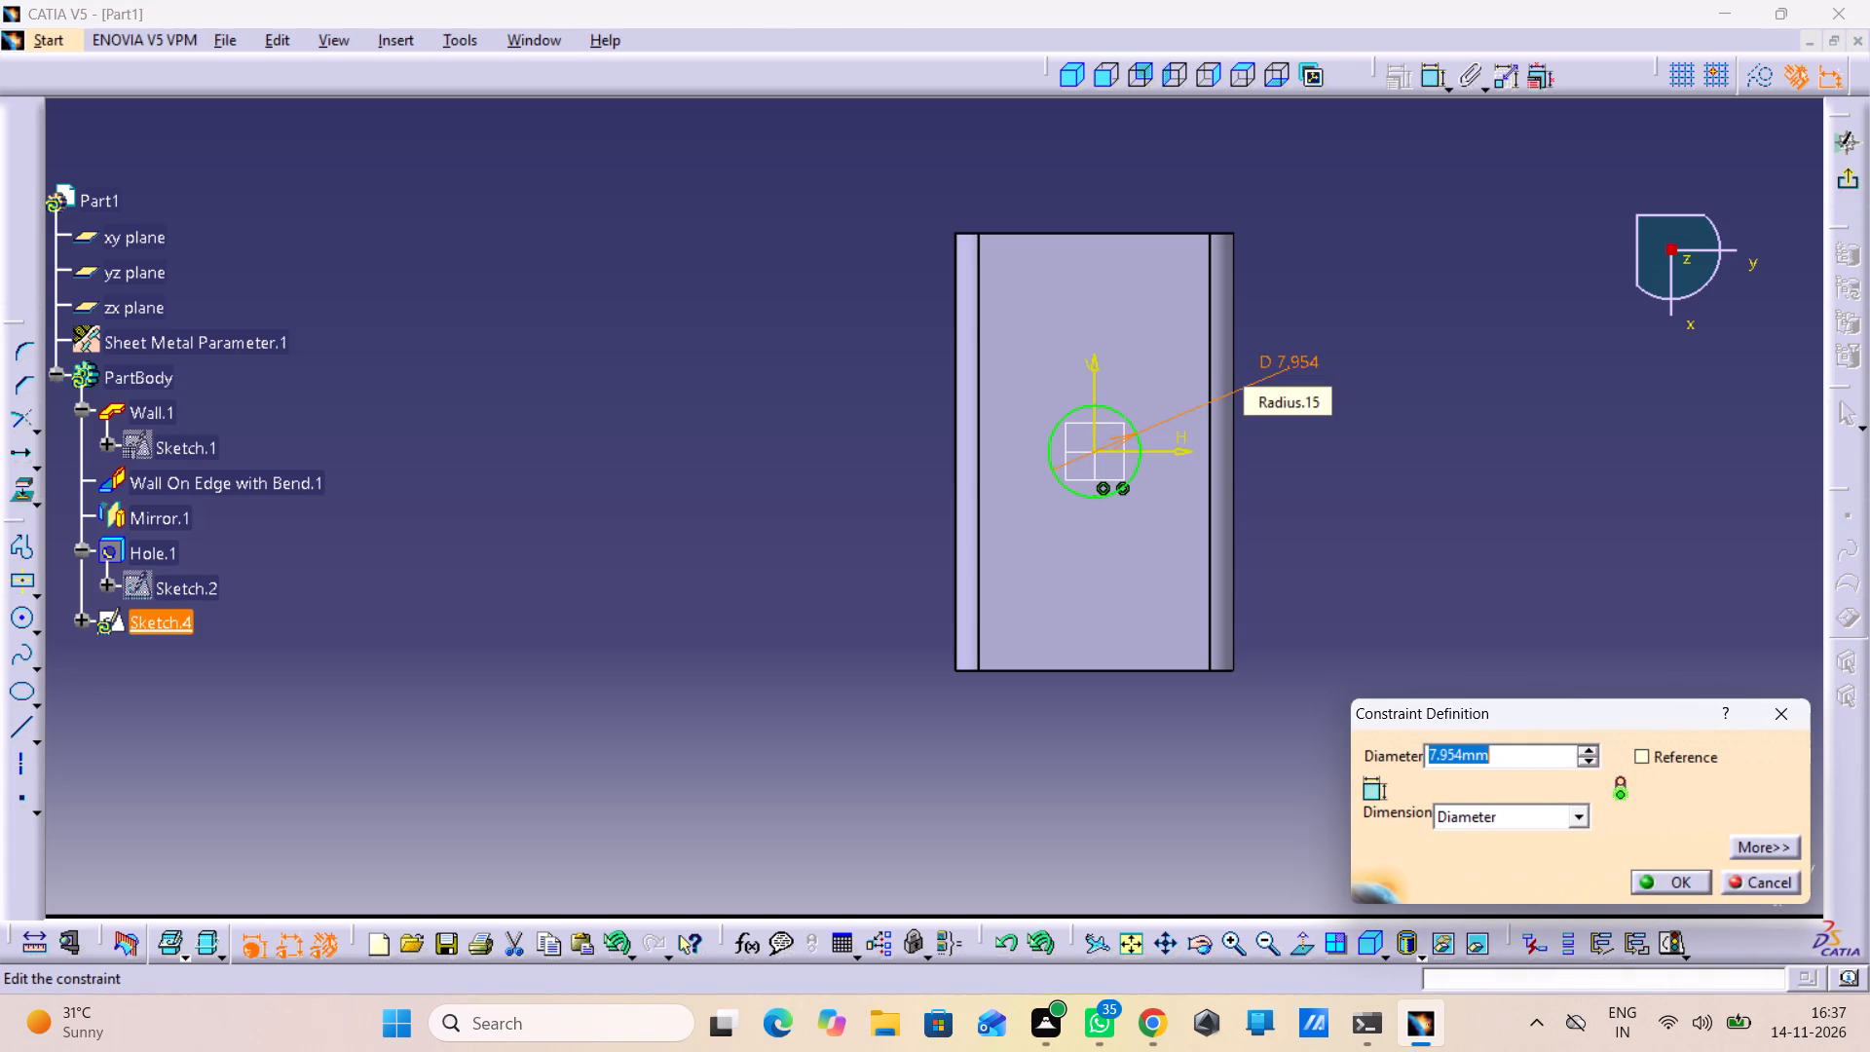
pyautogui.press('4')
pyautogui.press('Return')
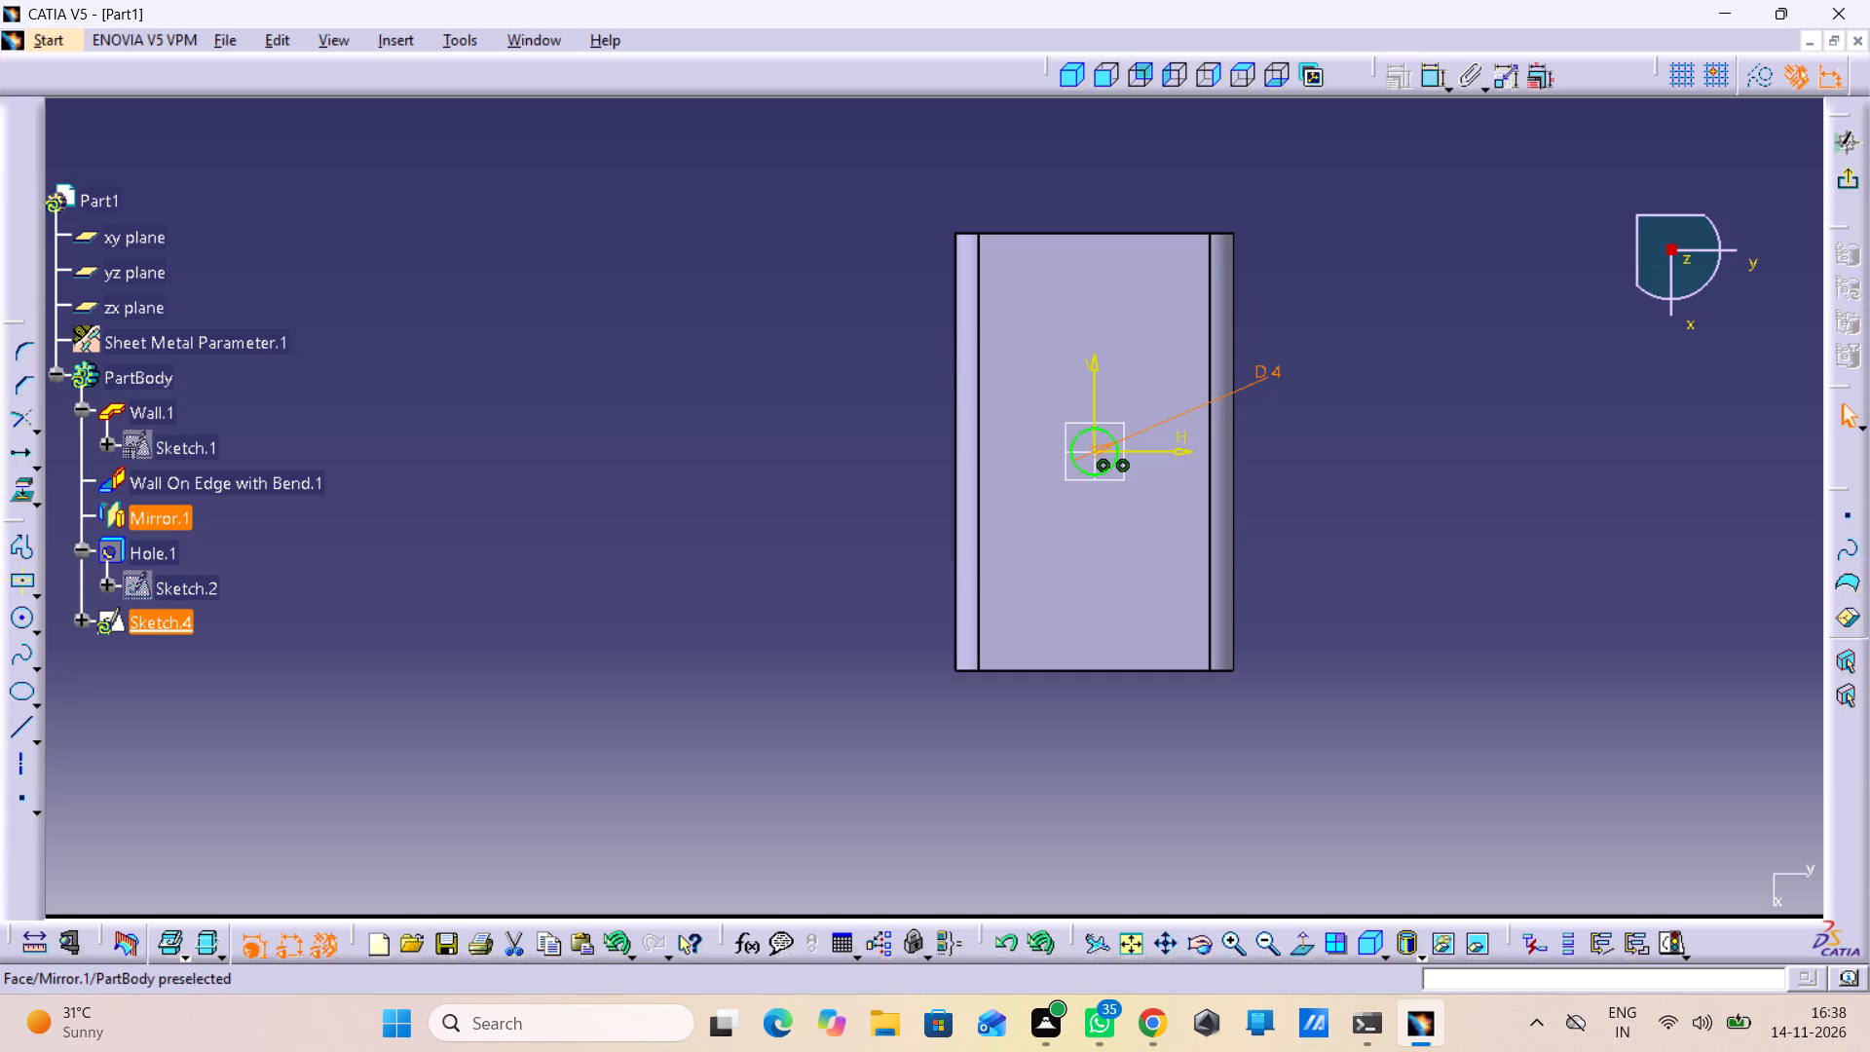
pyautogui.moveTo(1049, 729); pyautogui.dragTo(1089, 314, button='middle')
pyautogui.moveTo(1049, 729); pyautogui.dragTo(1090, 319, button='right')
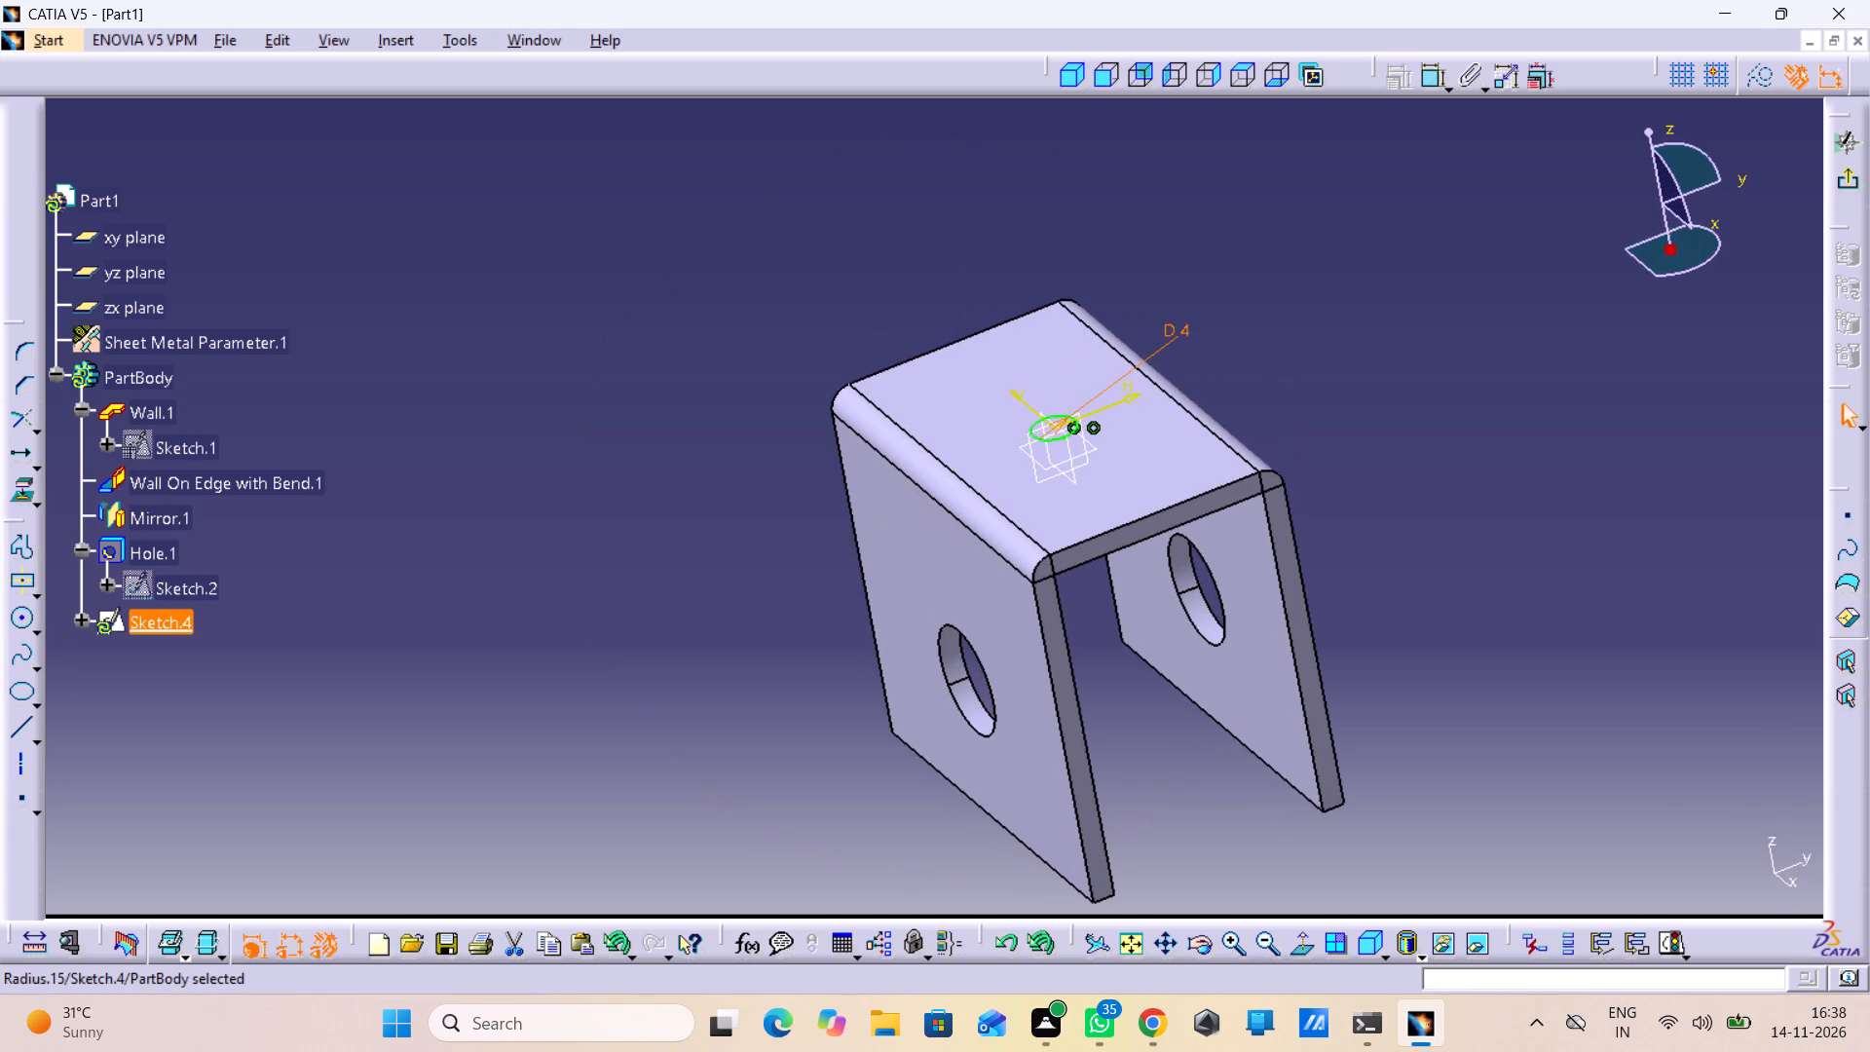
pyautogui.click(1845, 180)
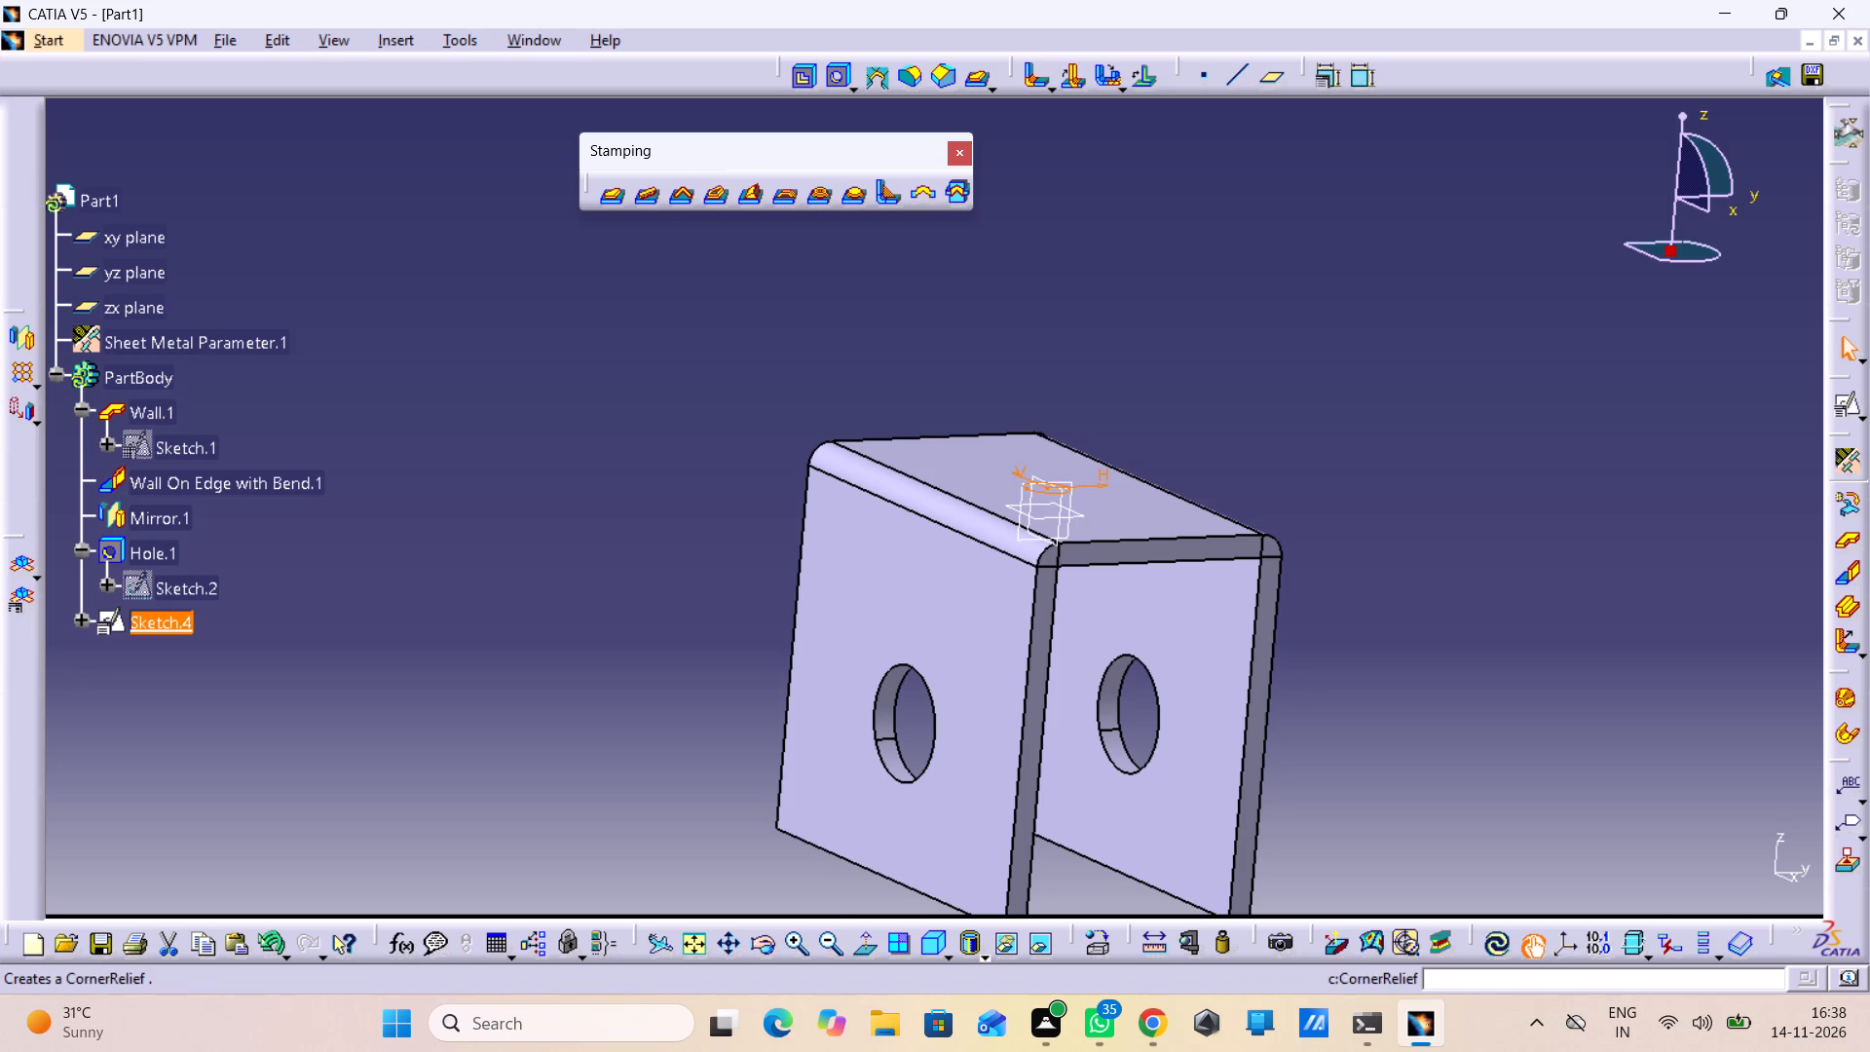
# Cut the circle sketch through the base wall with a Sheetmetal standard cutout limited Up to next, checking it from the underside.
pyautogui.click(843, 76)
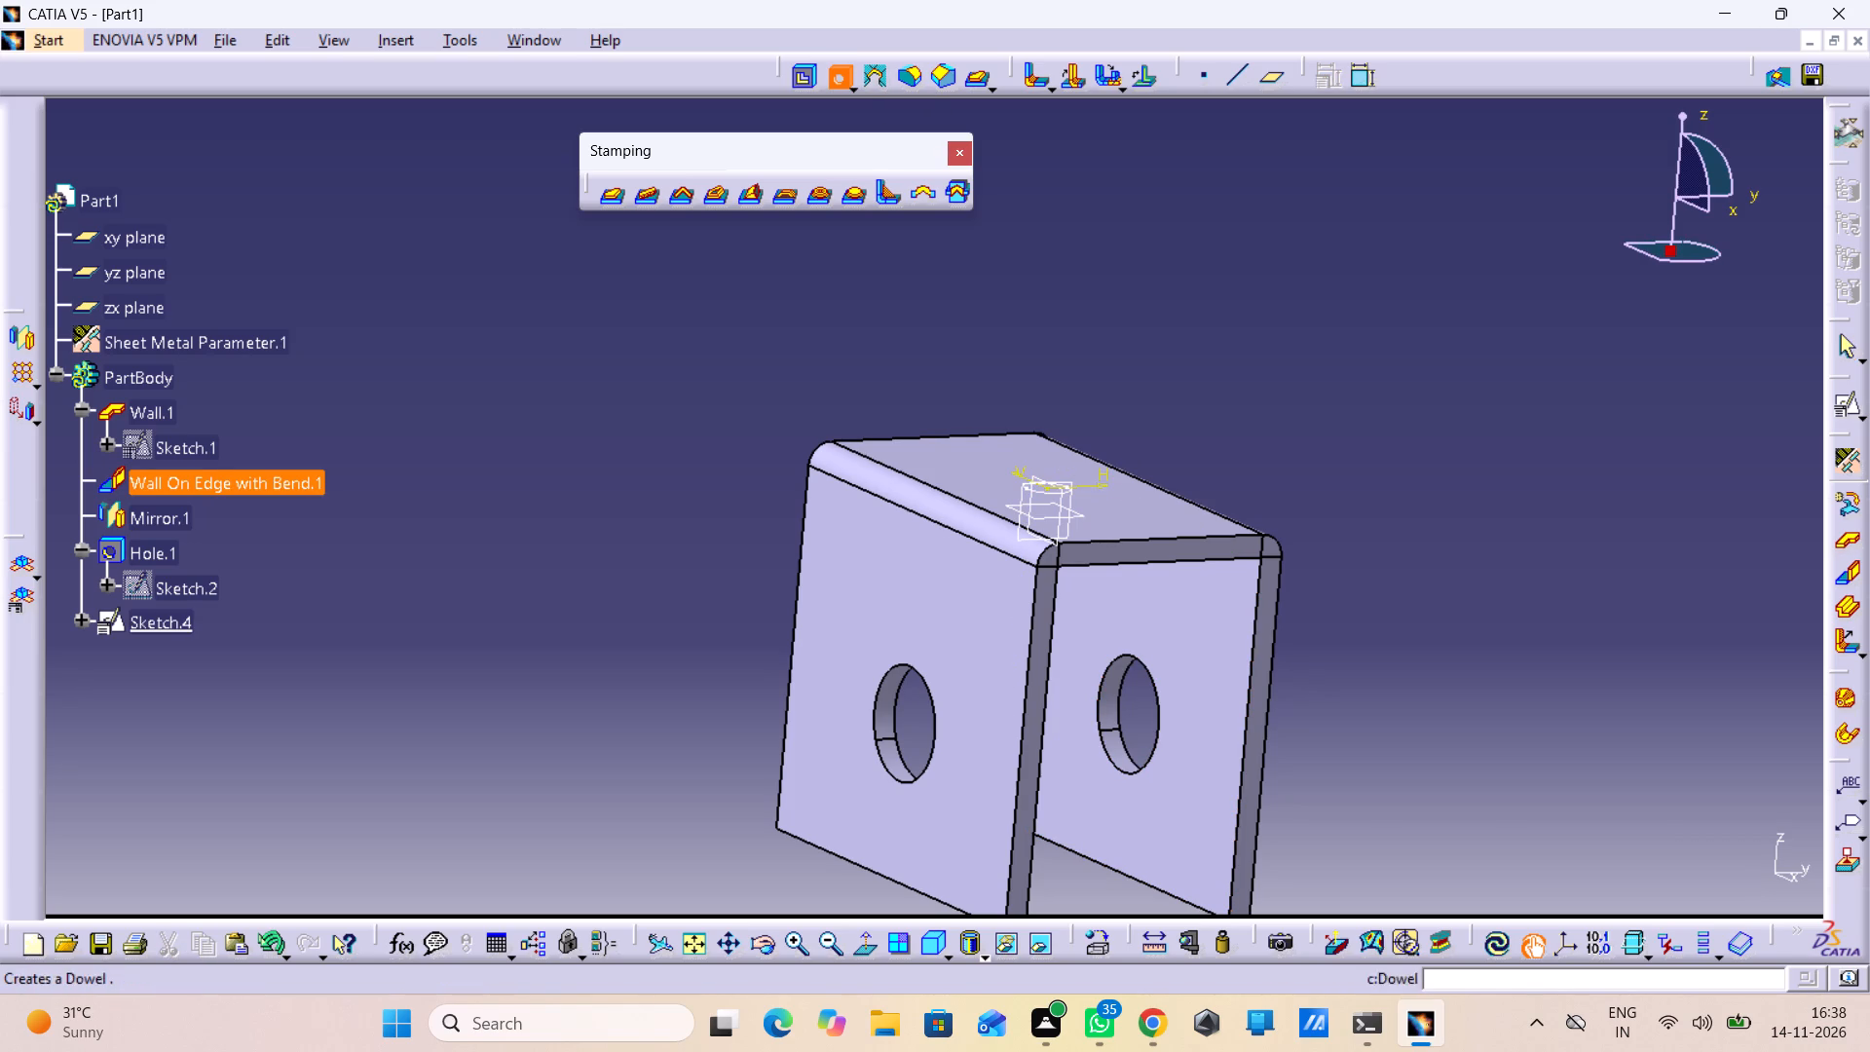
pyautogui.click(795, 72)
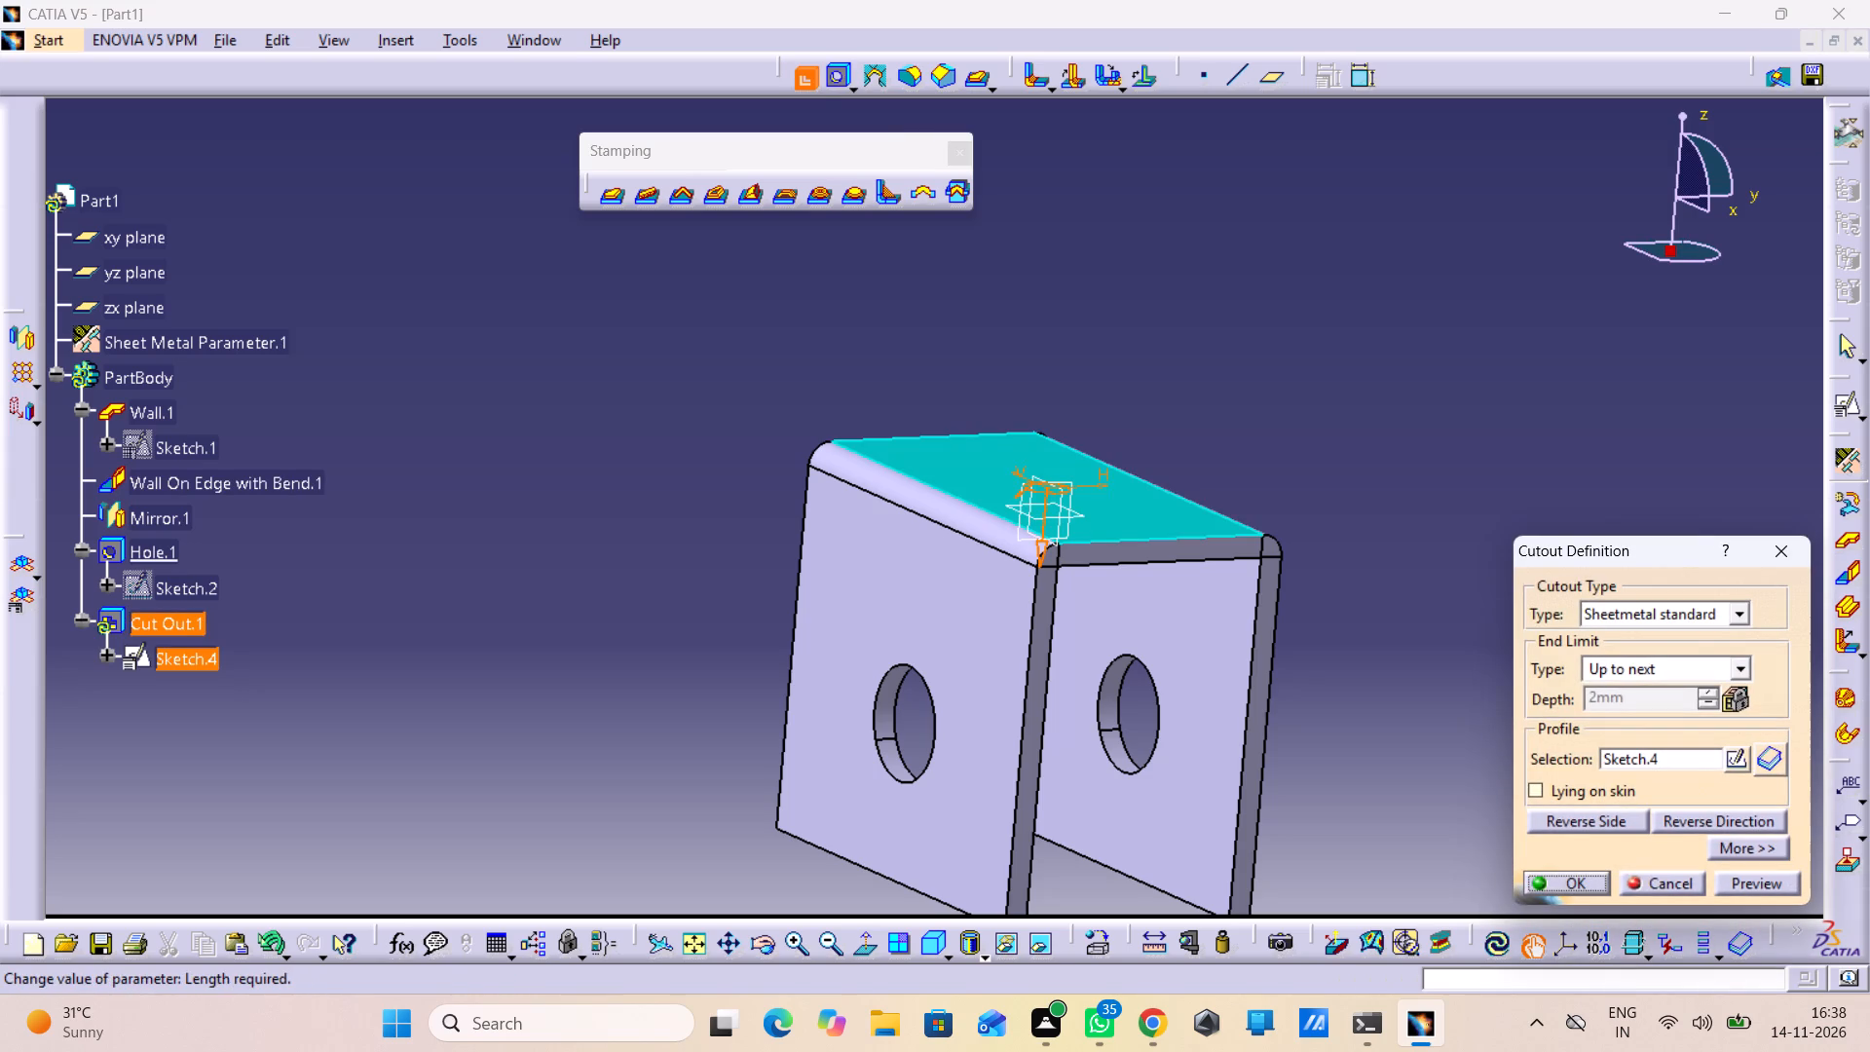
pyautogui.click(1756, 878)
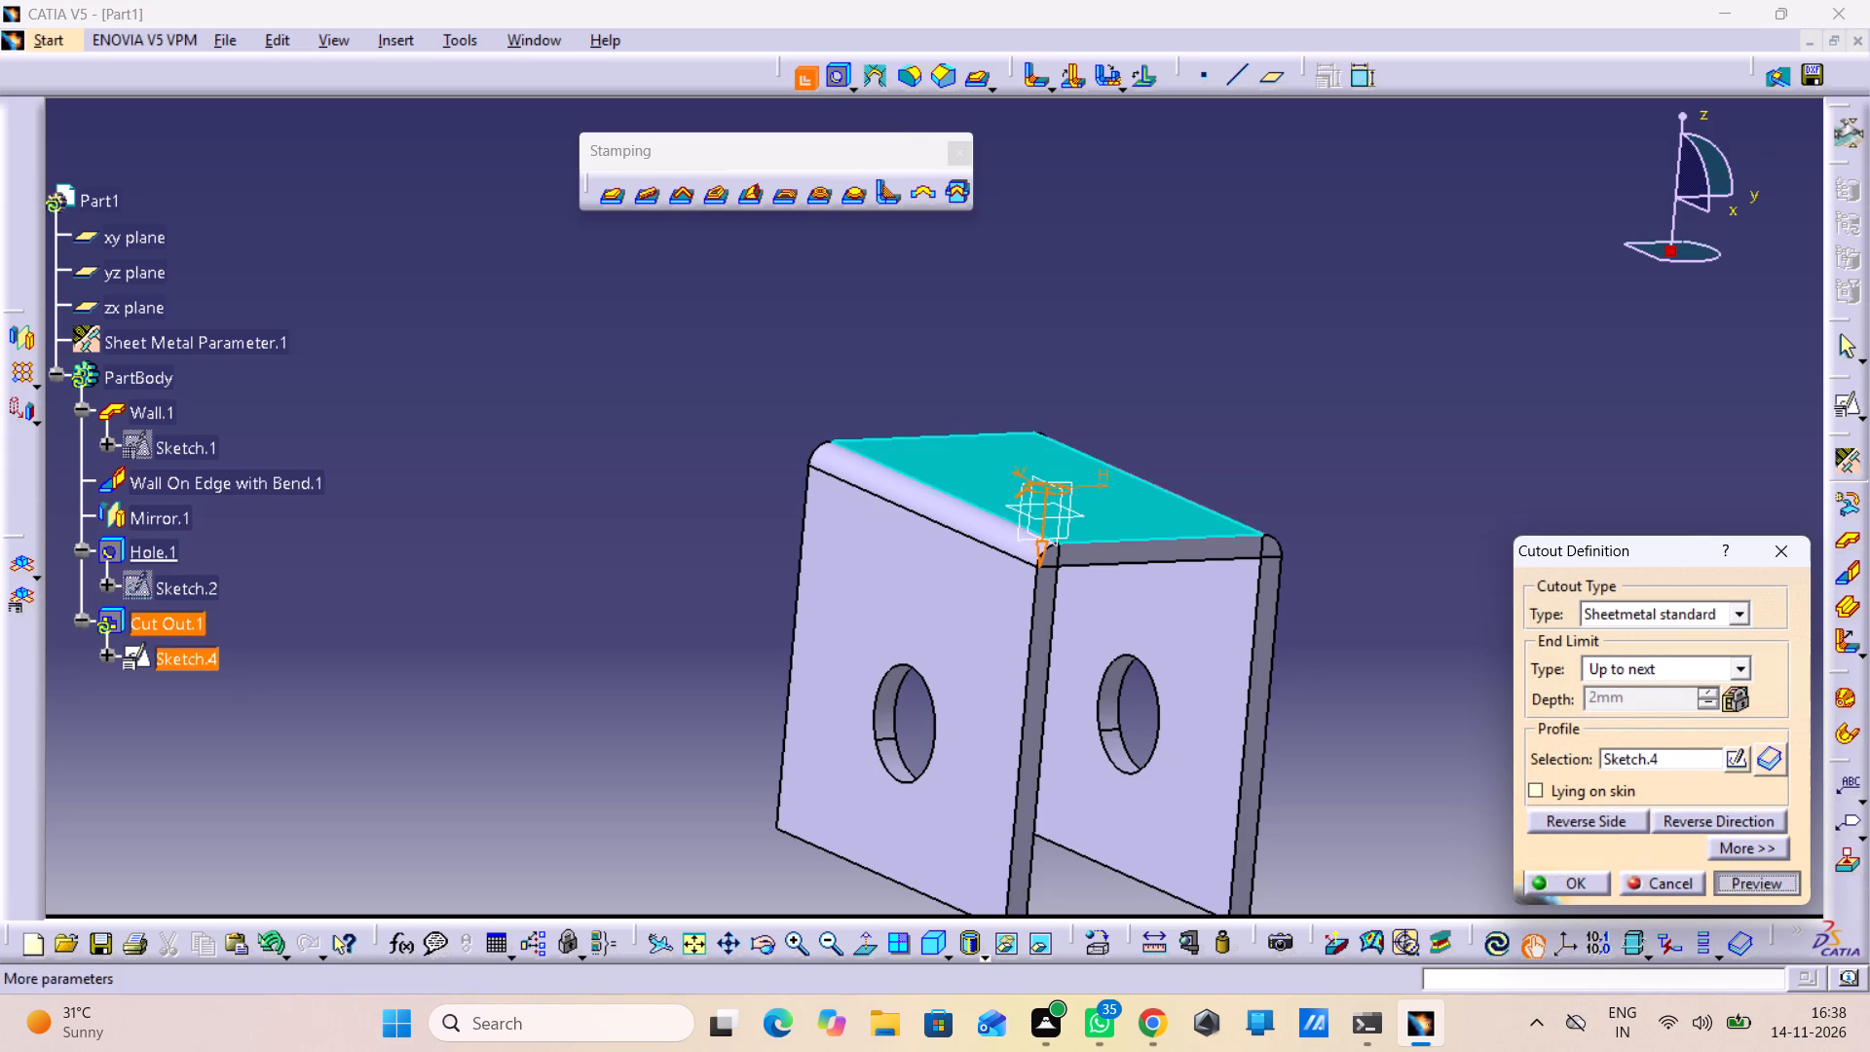
pyautogui.moveTo(1265, 718); pyautogui.dragTo(1175, 522, button='middle')
pyautogui.moveTo(1265, 718); pyautogui.dragTo(1175, 522, button='right')
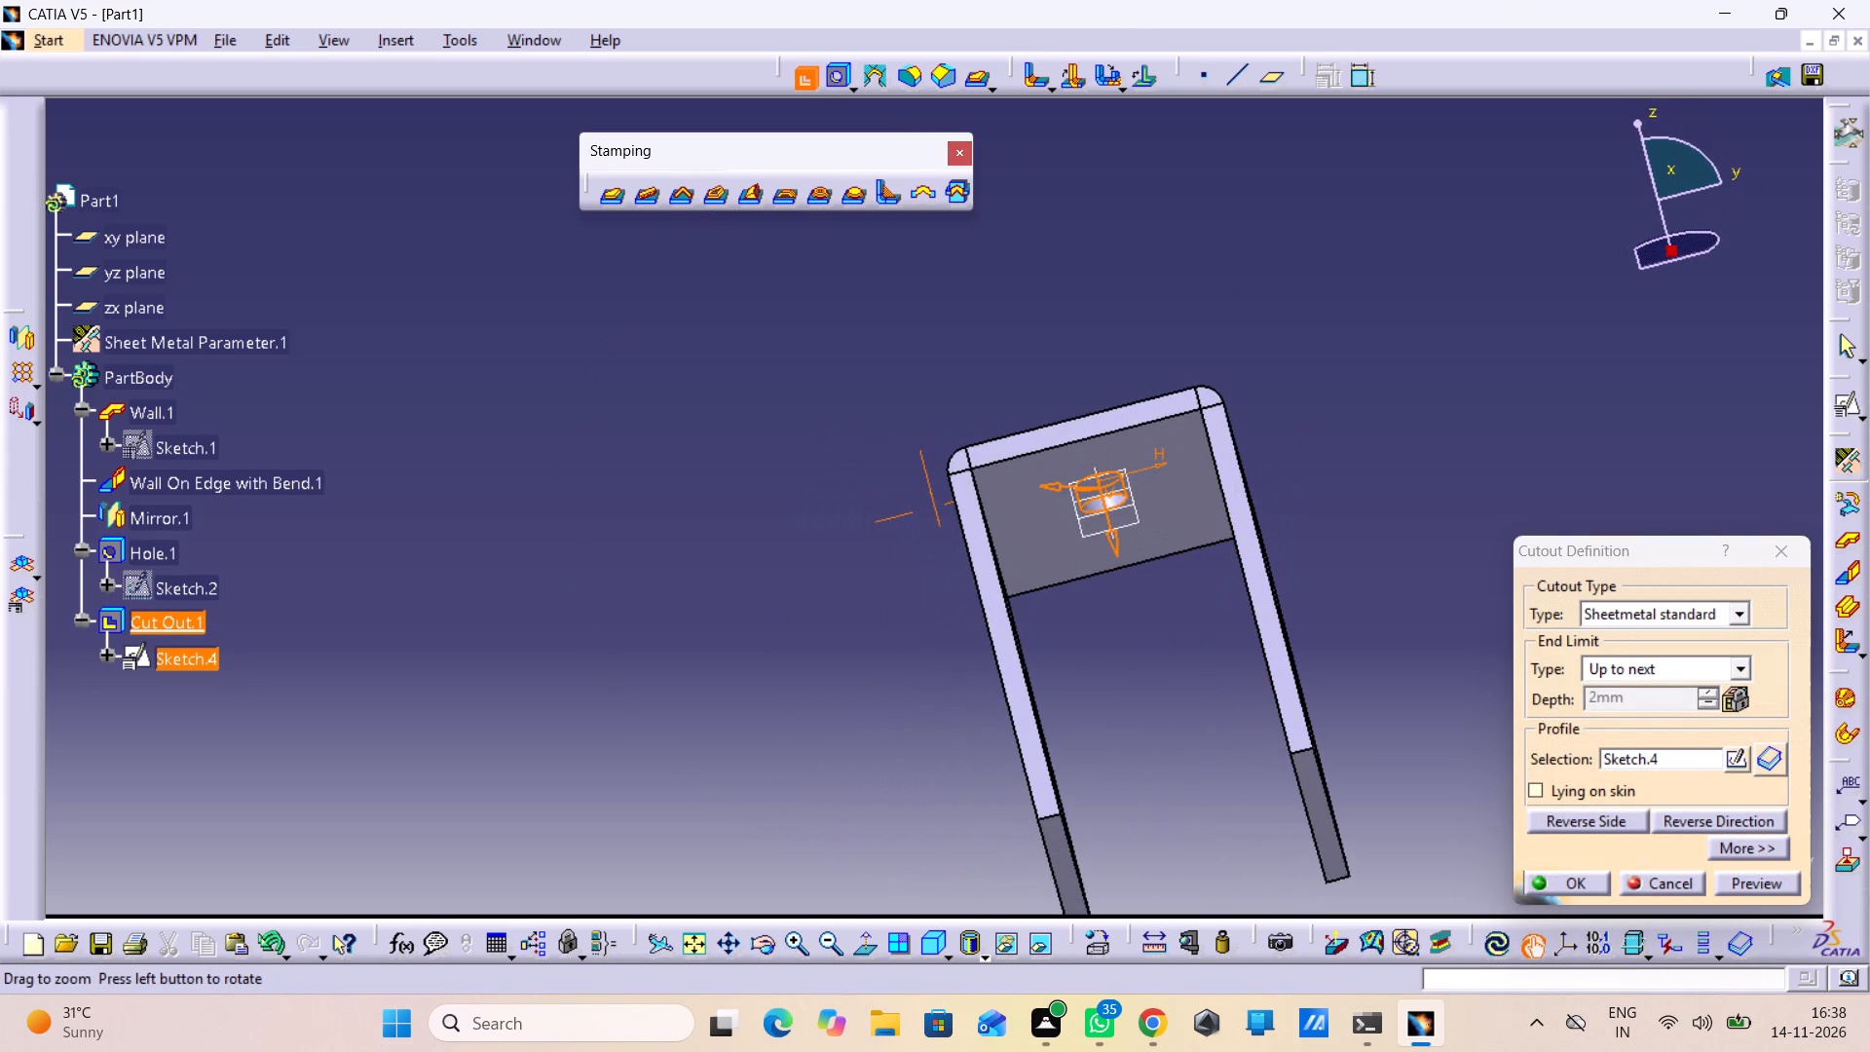
pyautogui.moveTo(1069, 357); pyautogui.dragTo(1023, 197, button='middle')
pyautogui.rightClick(1069, 357)
pyautogui.moveTo(1302, 394); pyautogui.dragTo(1234, 428, button='middle')
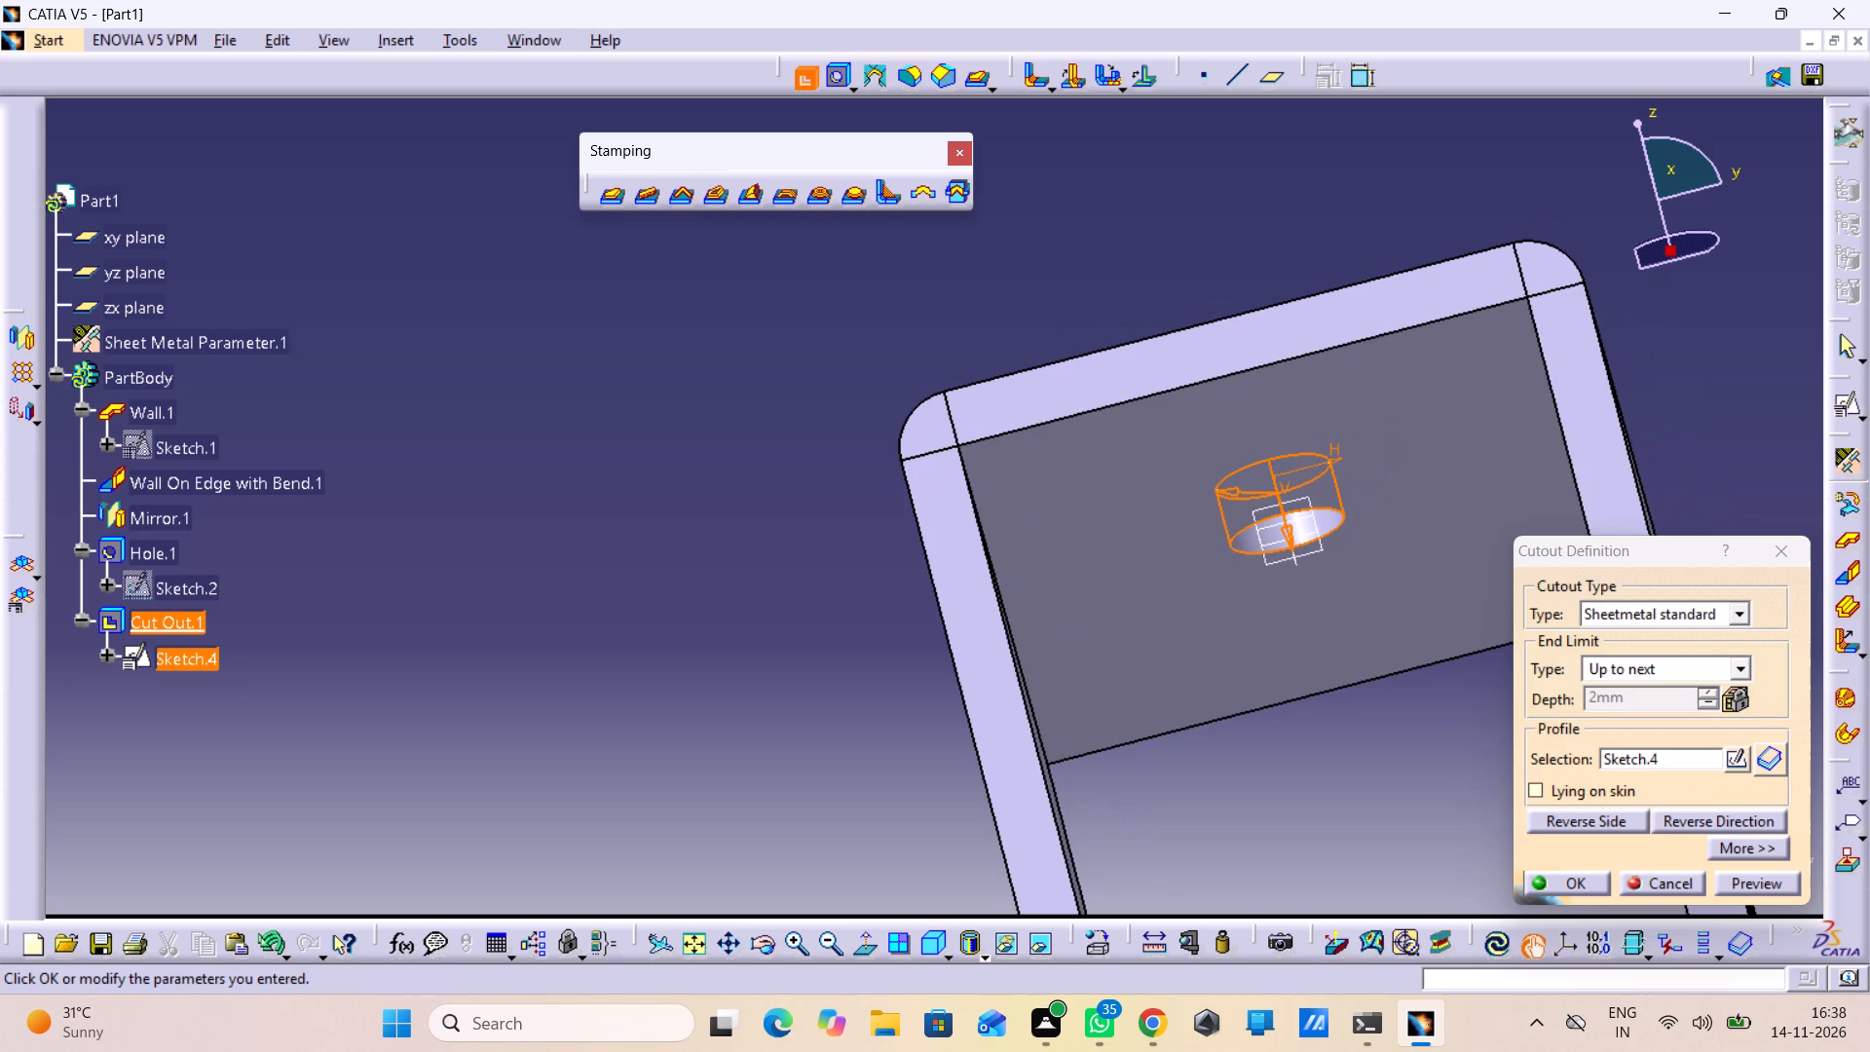
pyautogui.click(841, 545)
pyautogui.click(1559, 885)
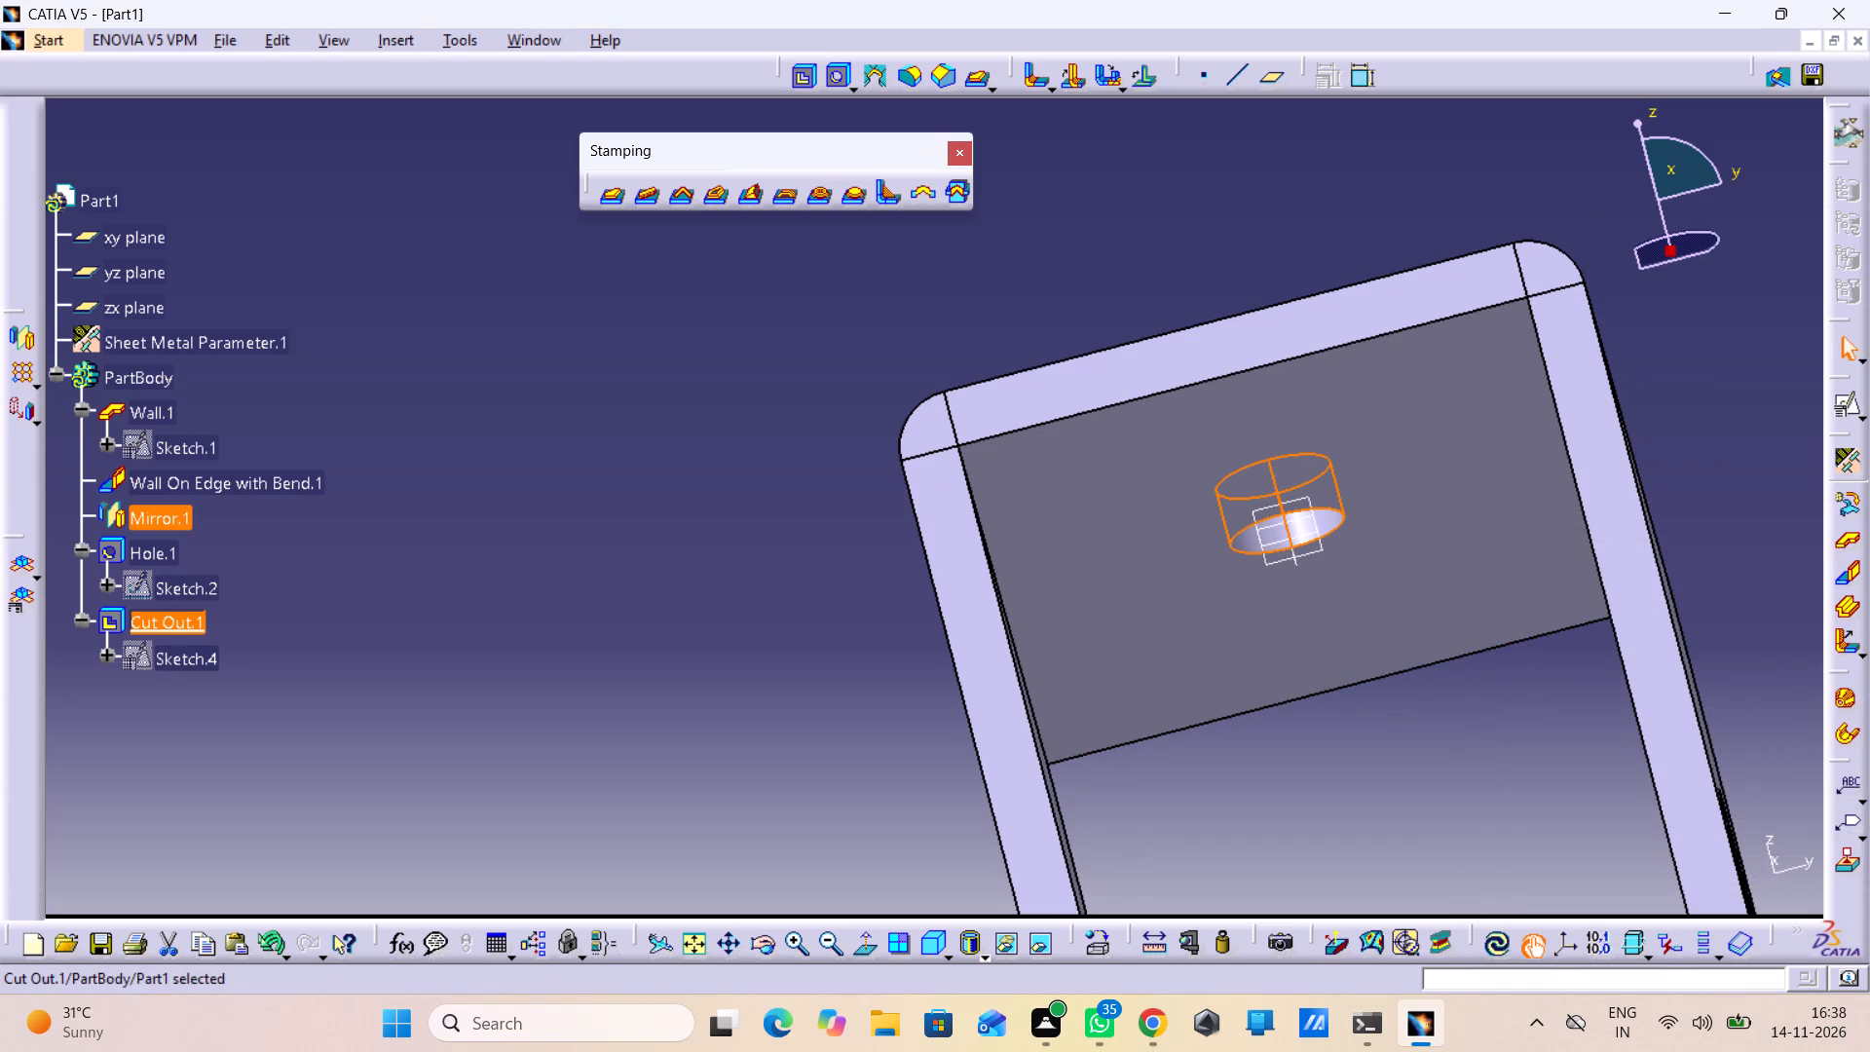
pyautogui.click(789, 631)
# Examine the base wall's circular cutout and the overall U-shaped part from several angles.
pyautogui.moveTo(1334, 490); pyautogui.dragTo(1346, 566, button='middle')
pyautogui.rightClick(1334, 490)
pyautogui.scroll(-1, 1334, 490)
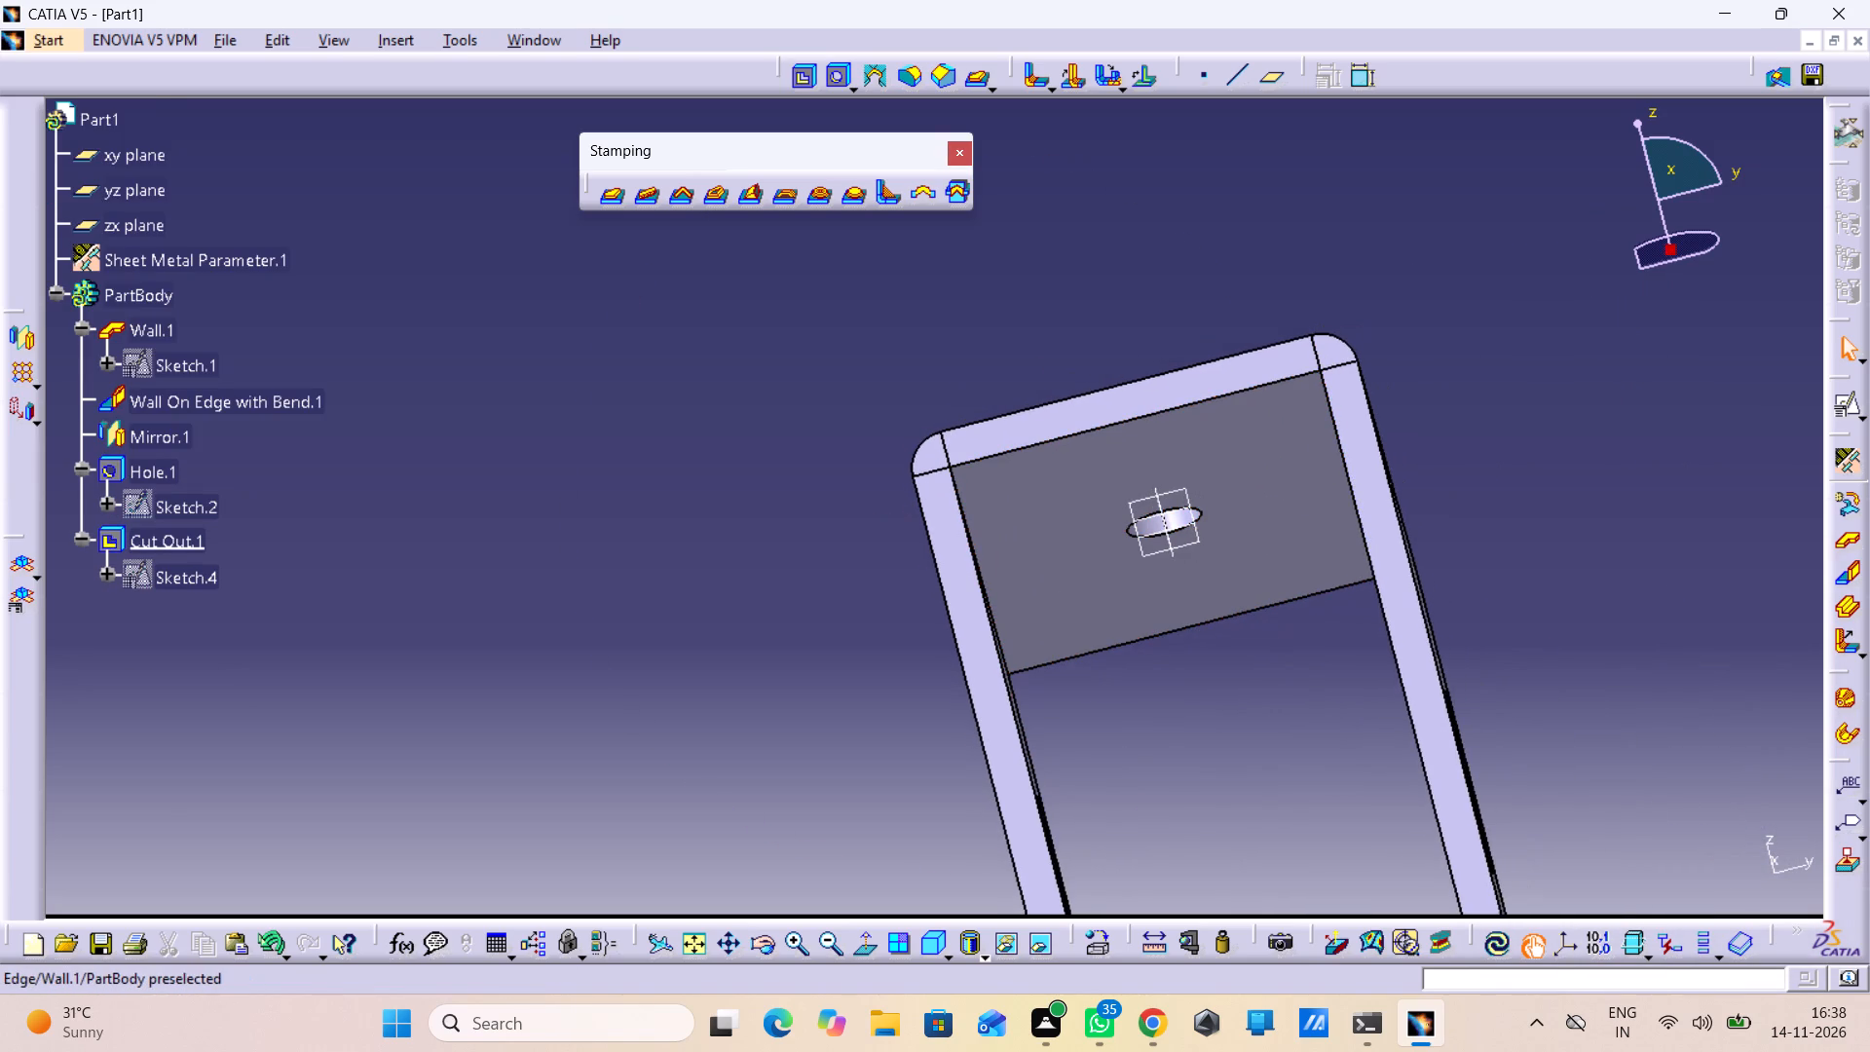
pyautogui.moveTo(1225, 294); pyautogui.dragTo(1240, 600, button='middle')
pyautogui.moveTo(1225, 294); pyautogui.dragTo(1240, 600, button='right')
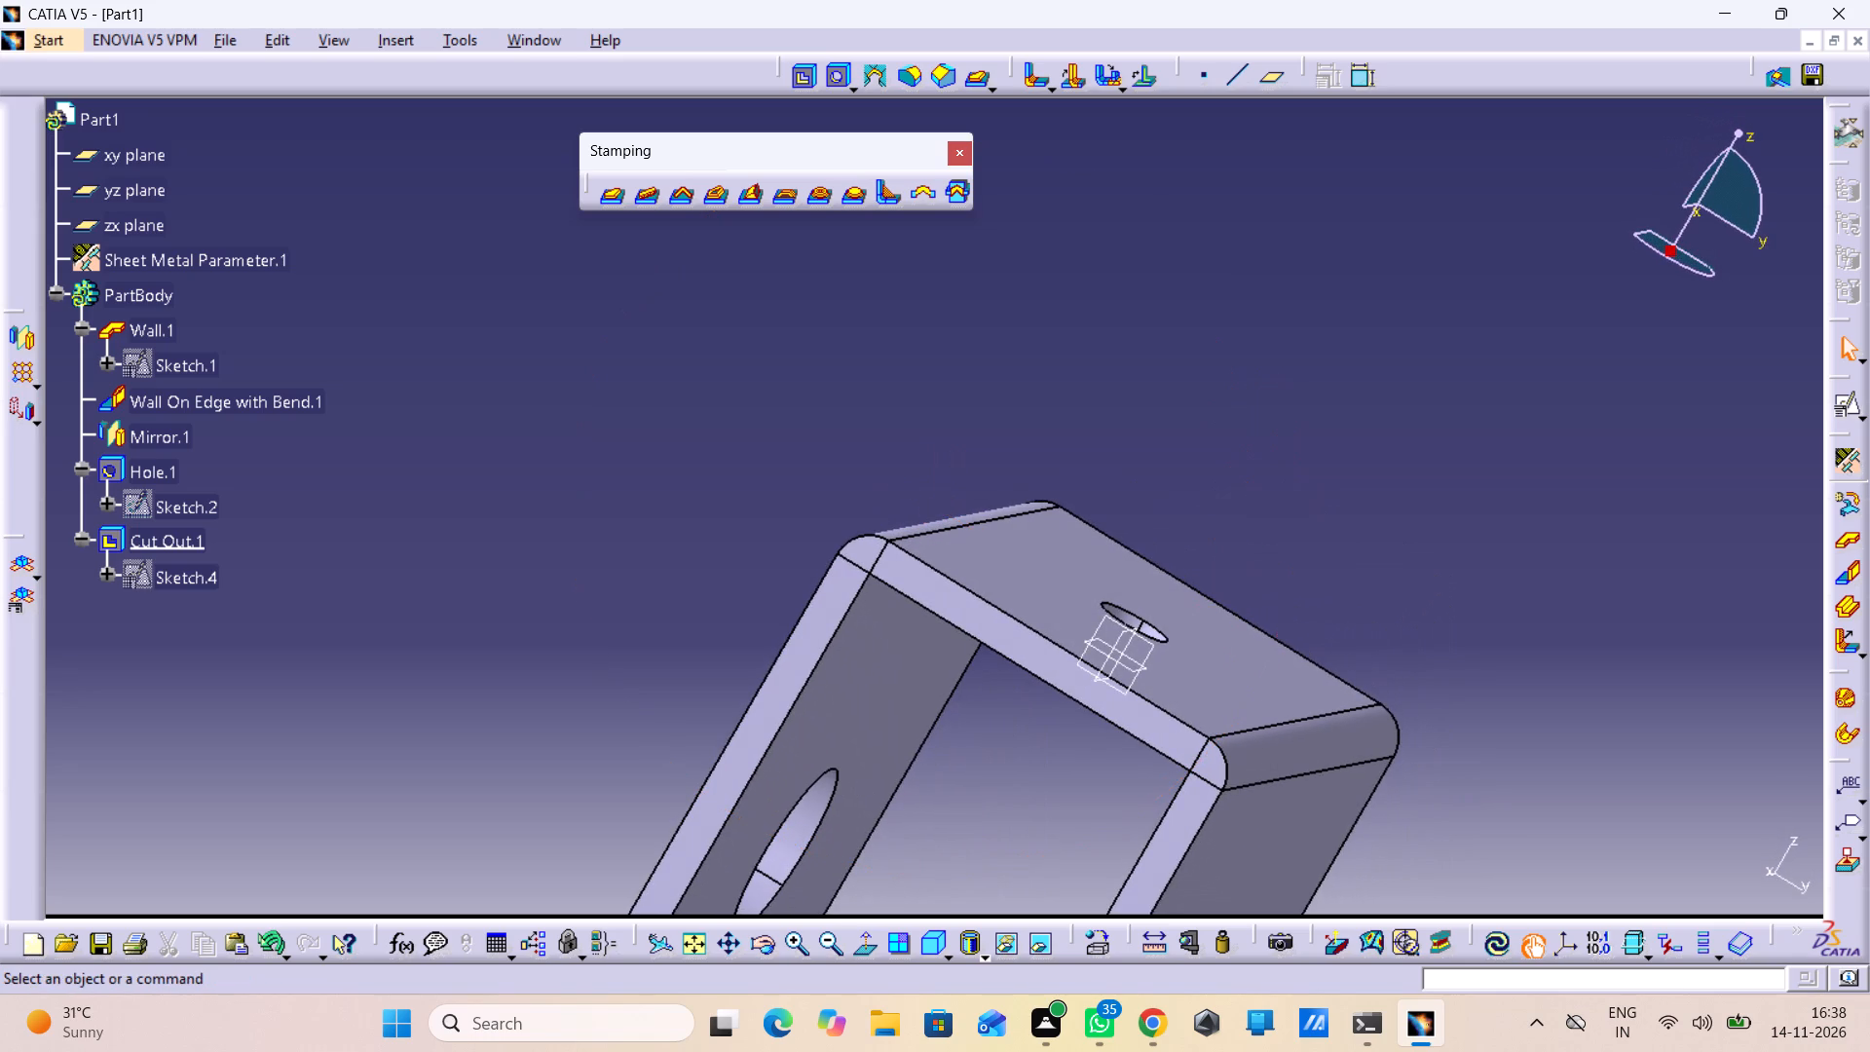
pyautogui.moveTo(1343, 498); pyautogui.dragTo(1325, 621, button='middle')
pyautogui.rightClick(1345, 498)
pyautogui.moveTo(1321, 634); pyautogui.dragTo(1325, 584, button='middle')
pyautogui.moveTo(1321, 634); pyautogui.dragTo(1325, 584, button='right')
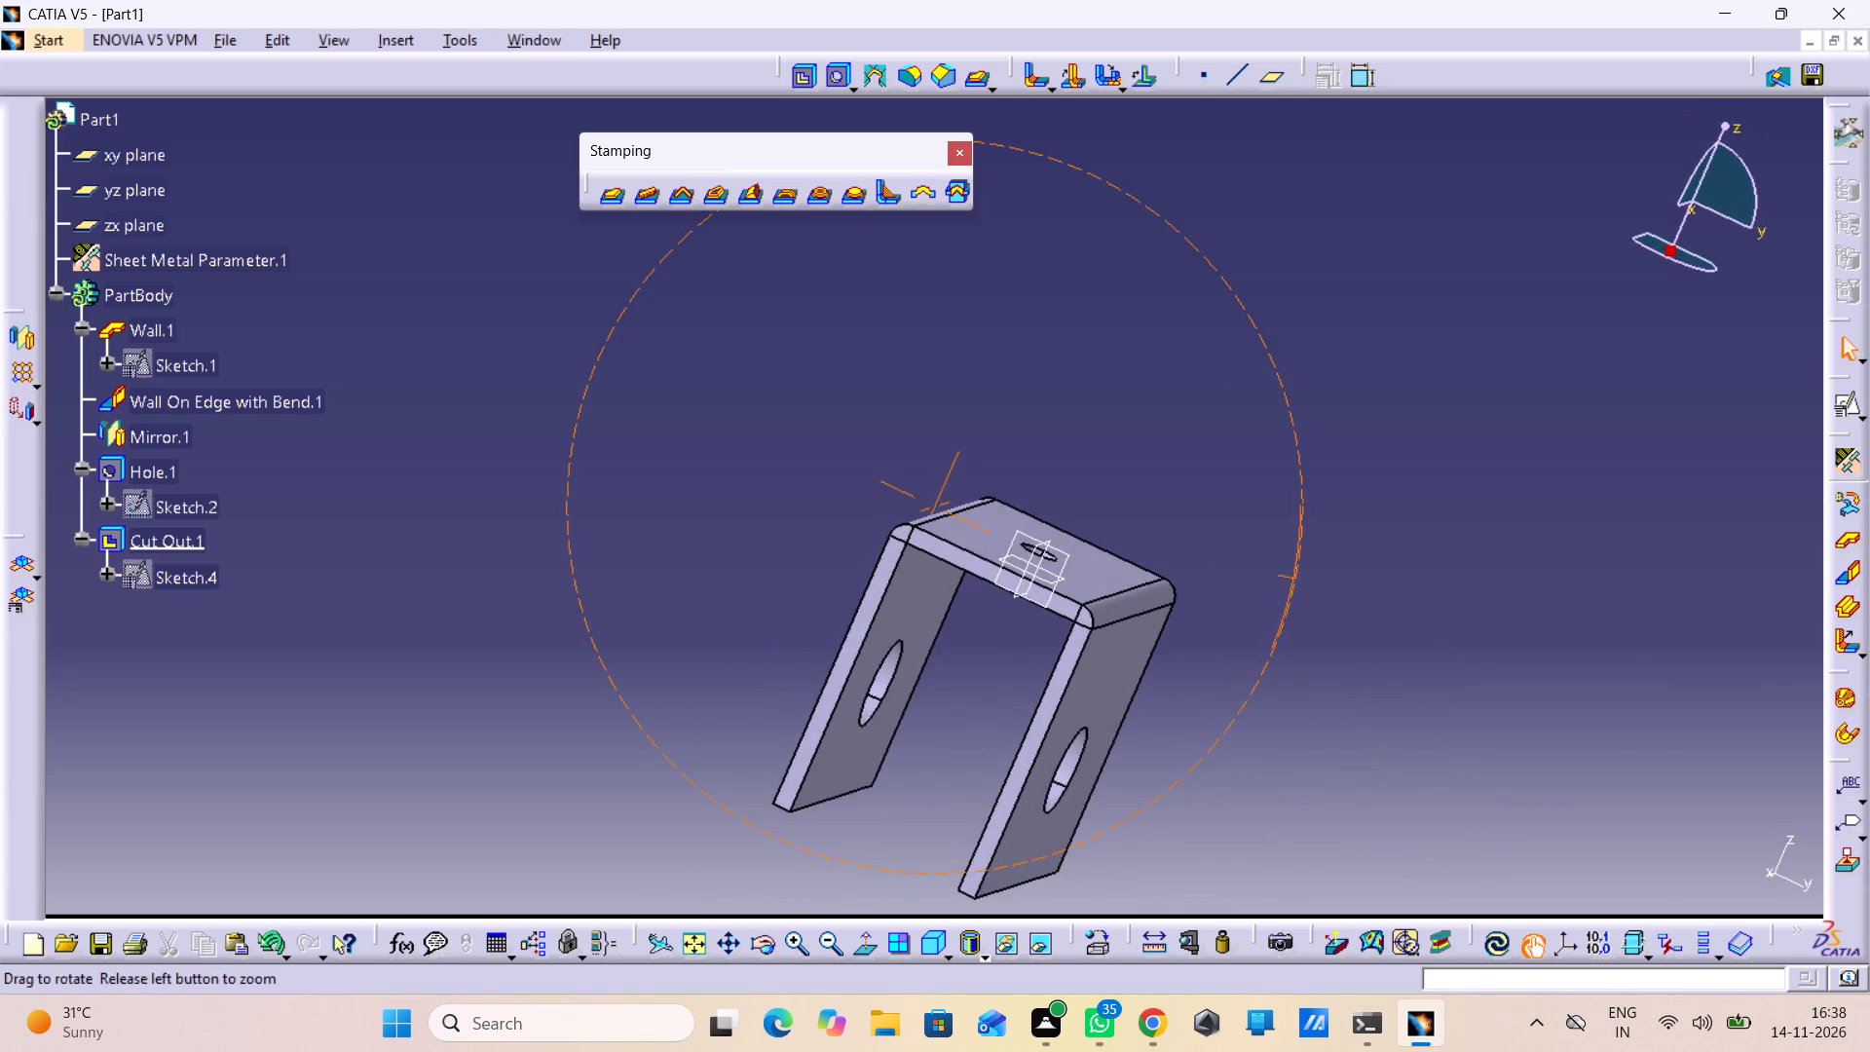
# Examine the U-shaped part's side-wall holes and base-wall cutout from several angles, finishing in the standard isometric view.
pyautogui.moveTo(1325, 584); pyautogui.dragTo(1317, 560, button='right')
pyautogui.moveTo(1325, 584); pyautogui.dragTo(1317, 560, button='middle')
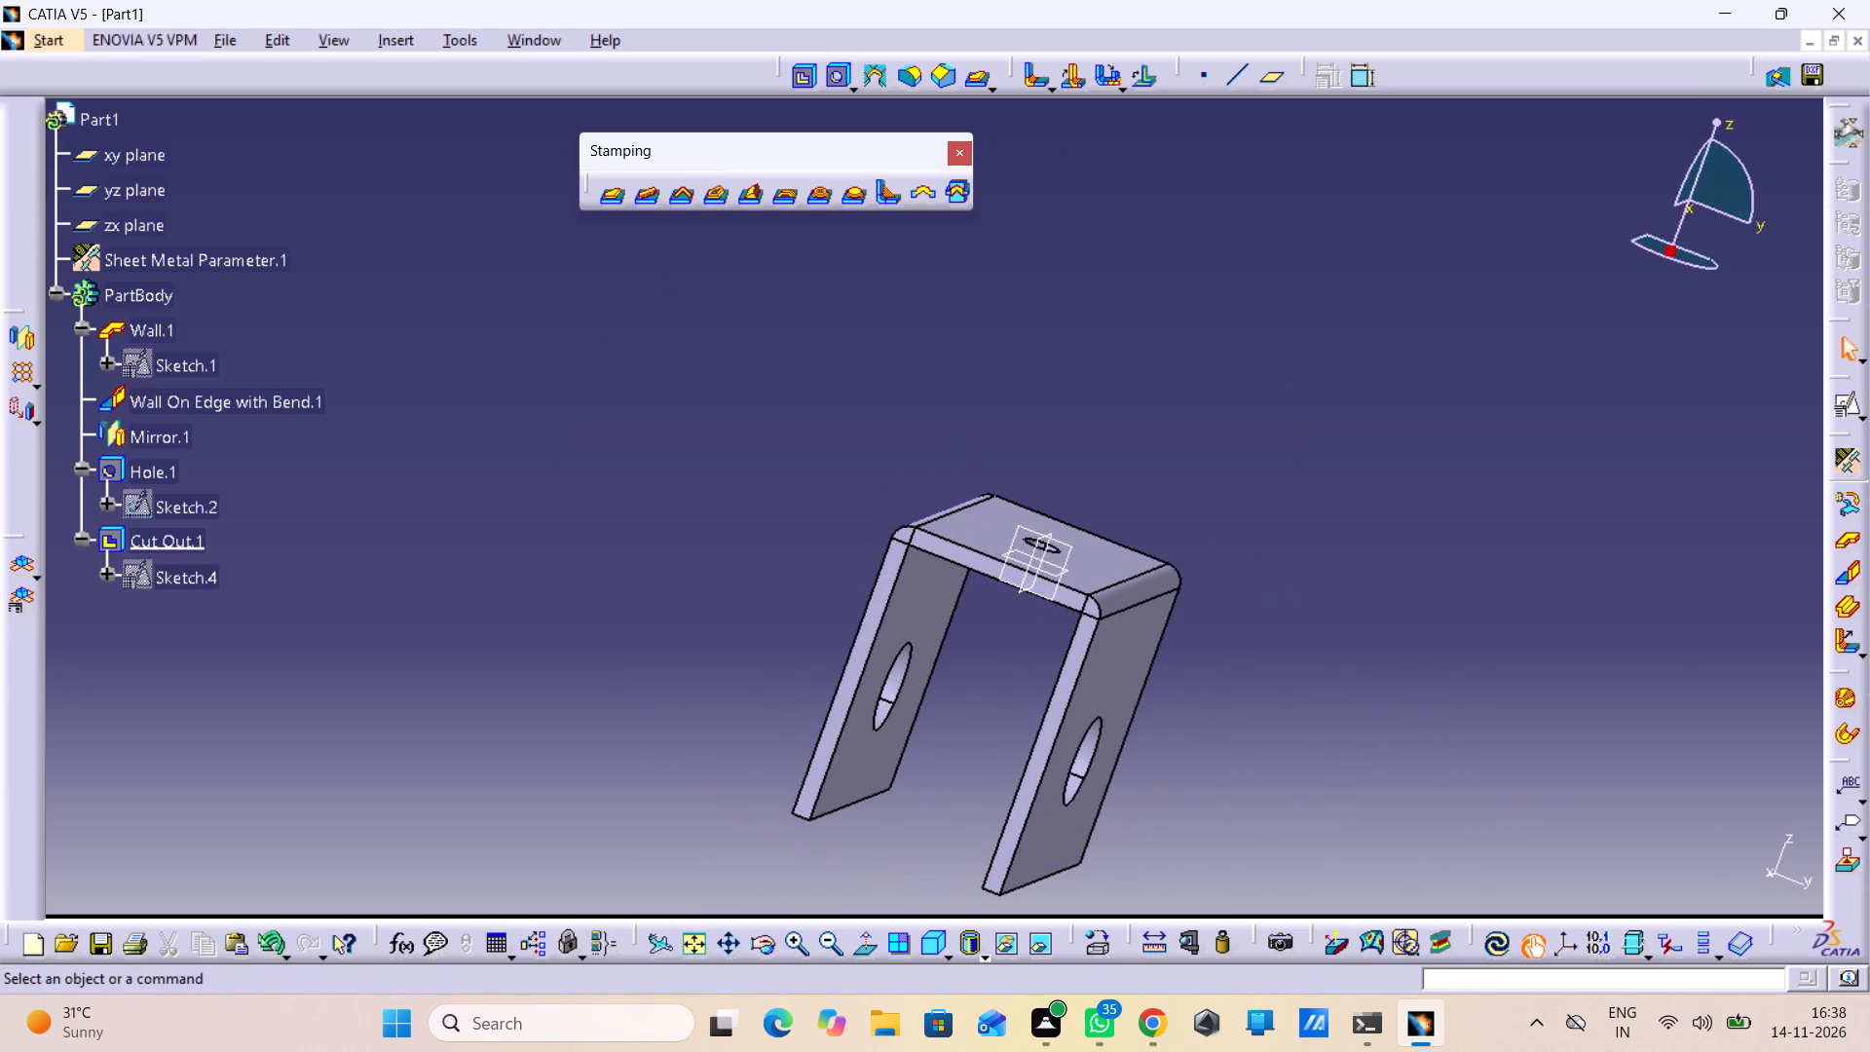
pyautogui.moveTo(1215, 758); pyautogui.dragTo(1134, 639, button='middle')
pyautogui.moveTo(1215, 732); pyautogui.dragTo(1134, 639, button='right')
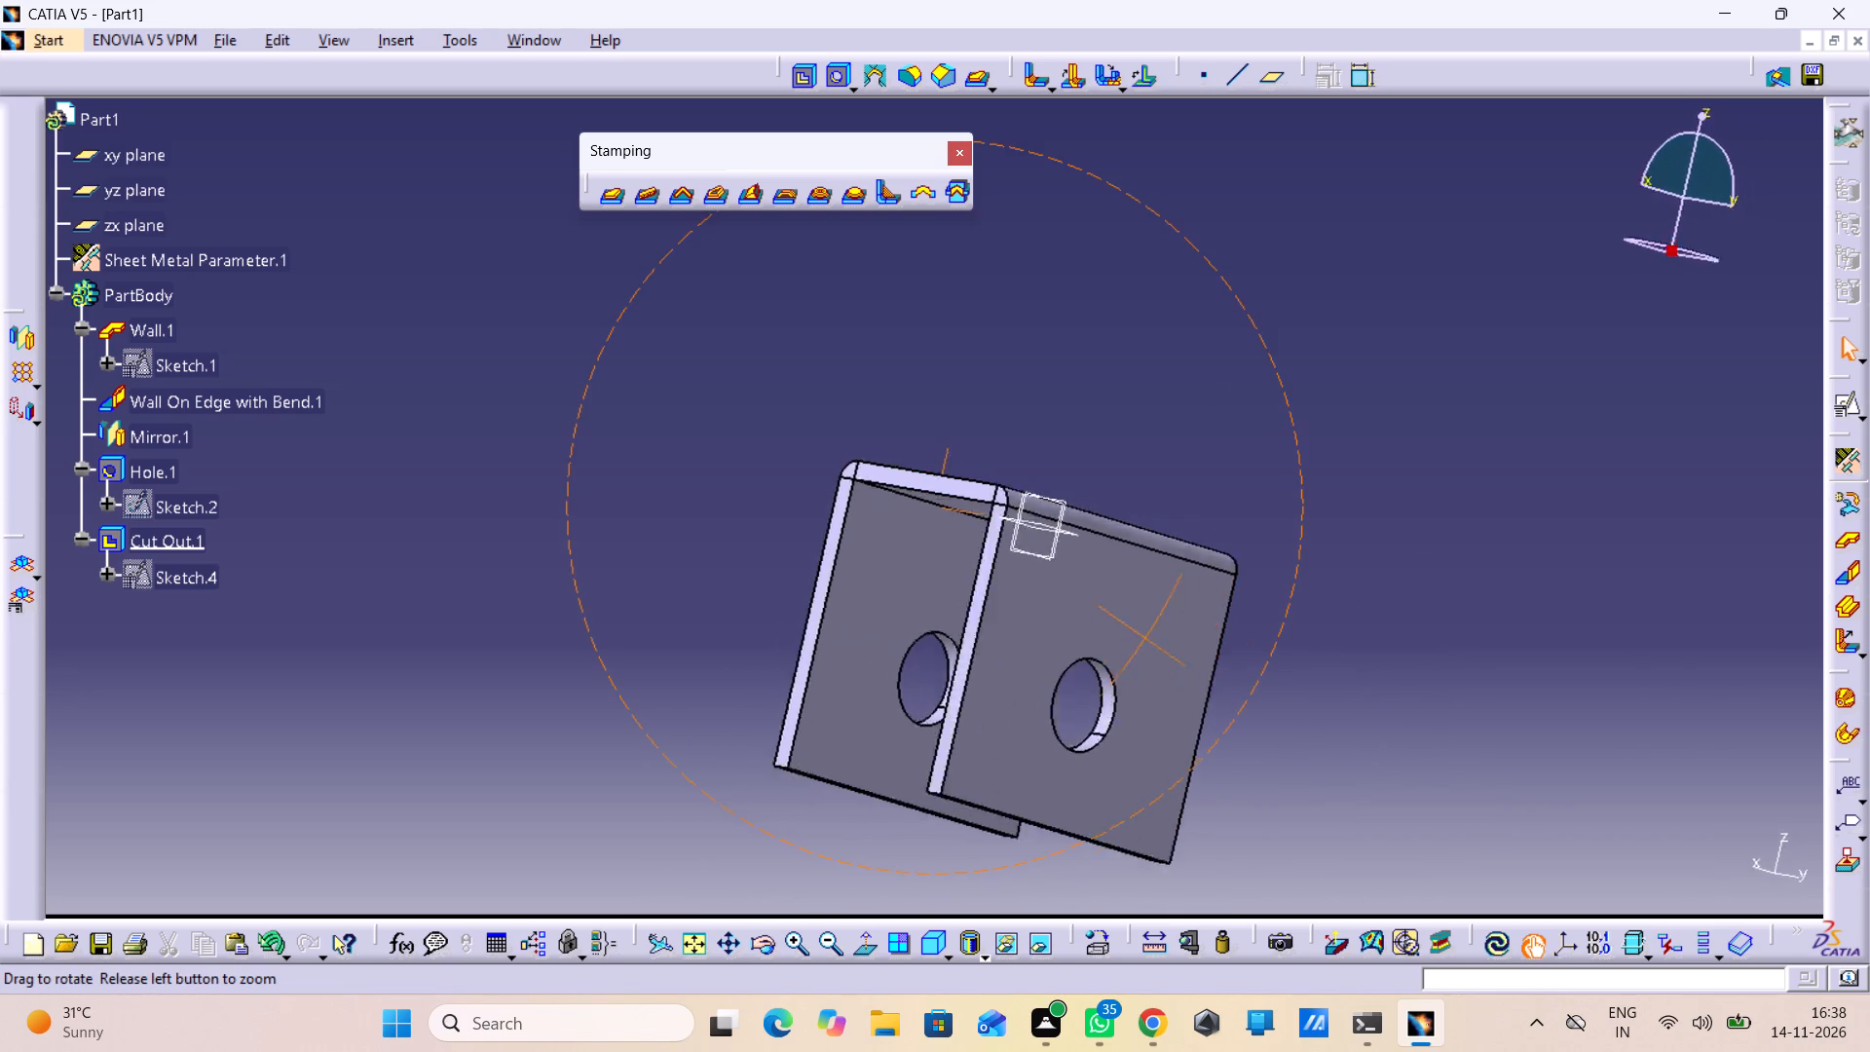
pyautogui.moveTo(1134, 639); pyautogui.dragTo(1317, 753, button='right')
pyautogui.moveTo(1134, 639); pyautogui.dragTo(1317, 753, button='middle')
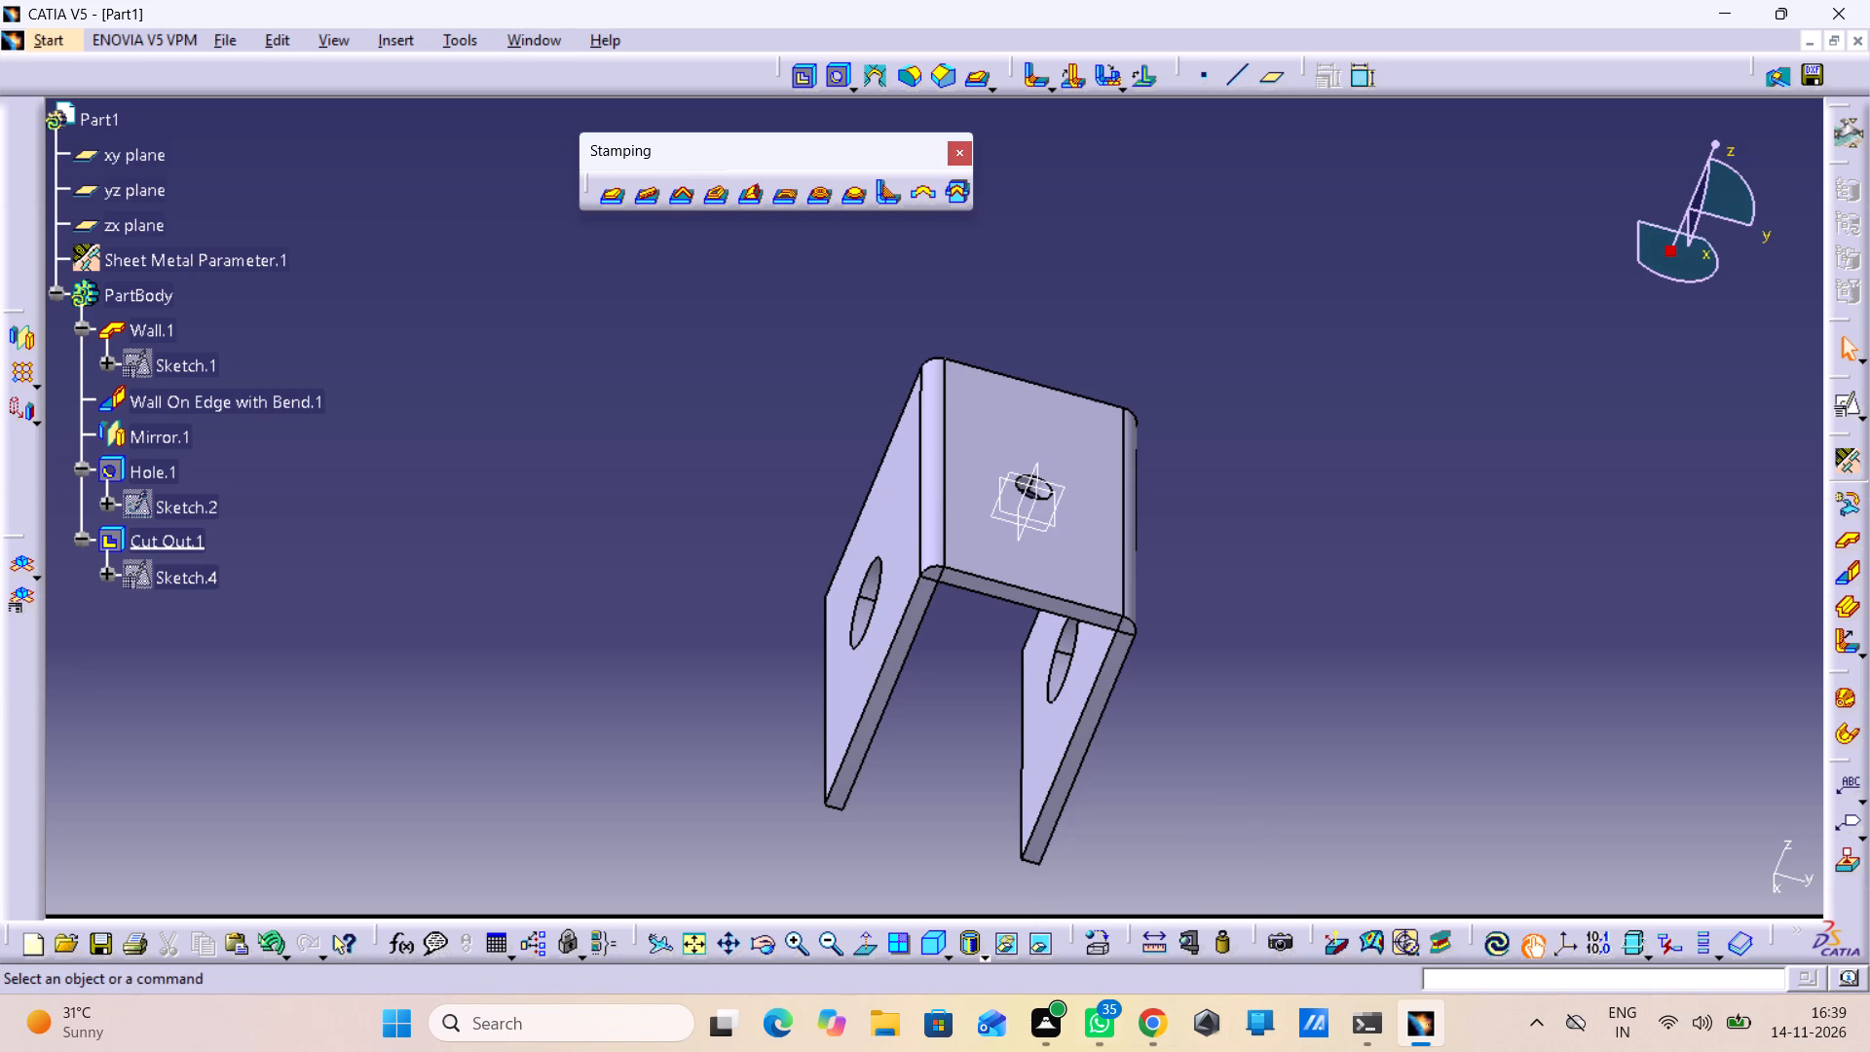
pyautogui.click(937, 955)
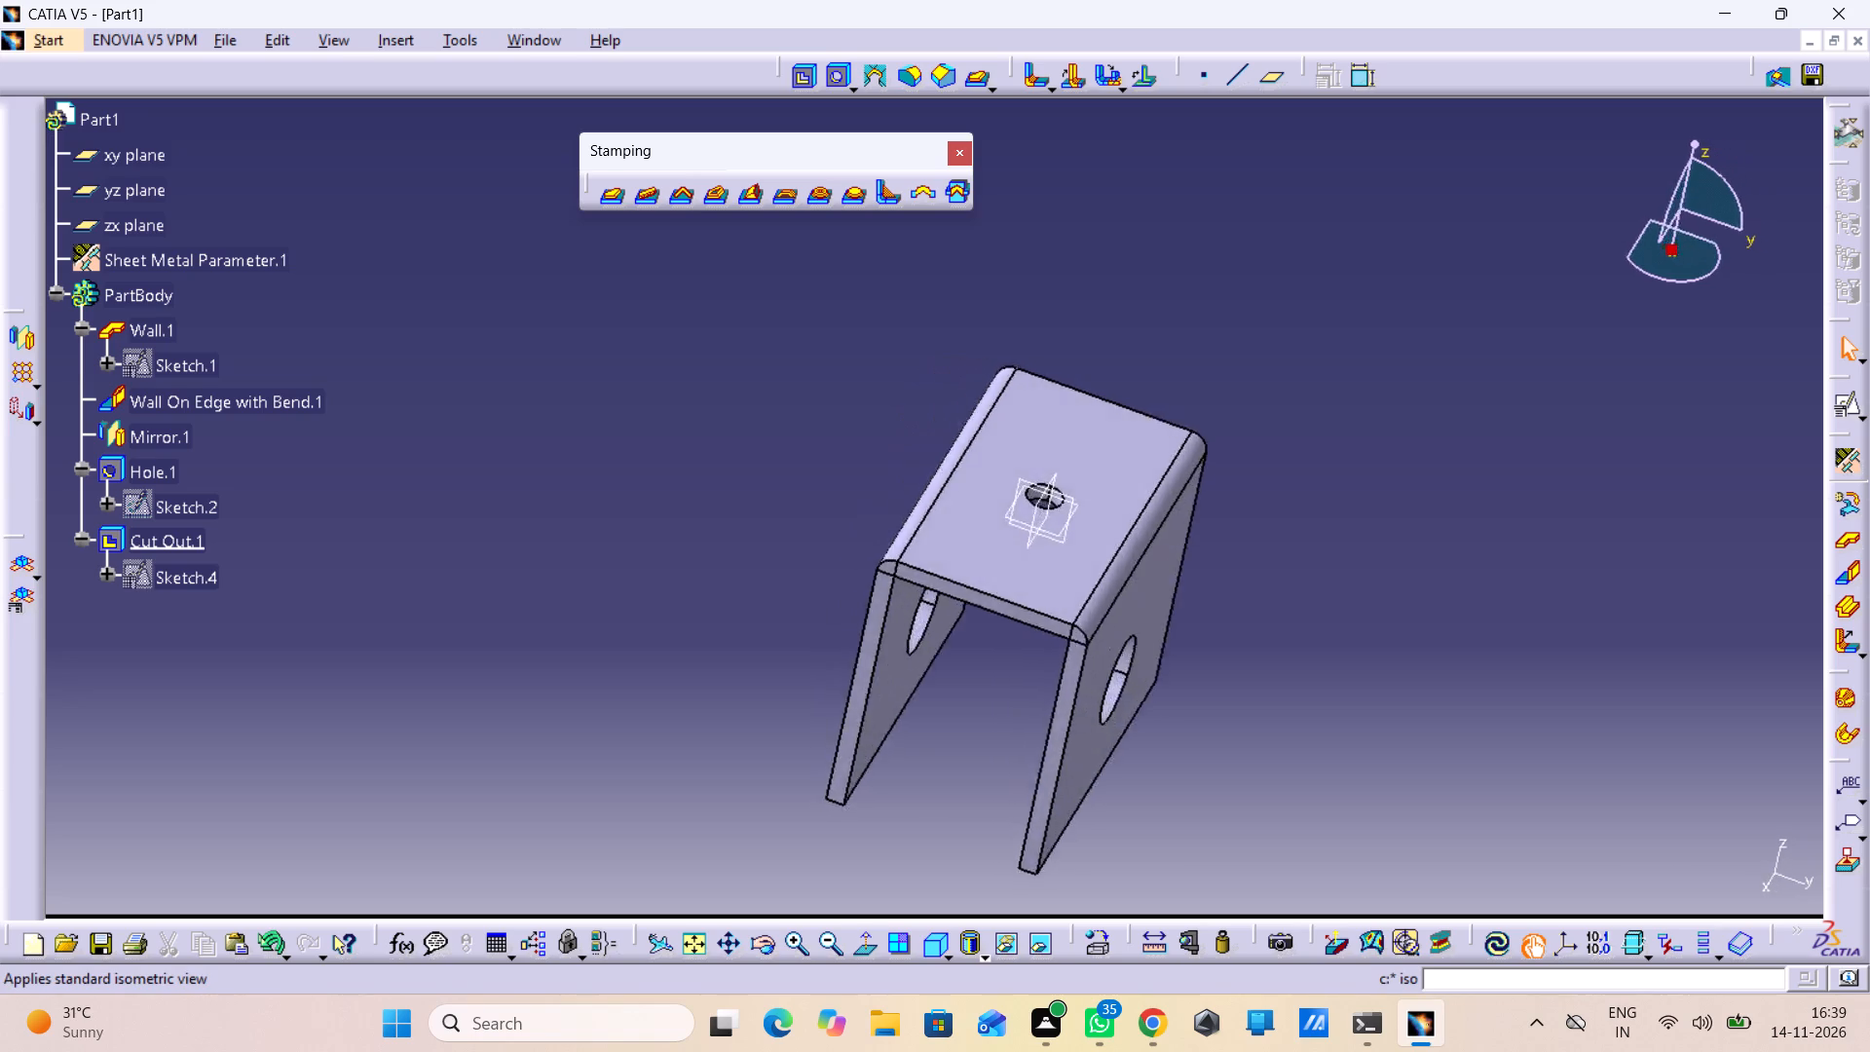
pyautogui.moveTo(1113, 757); pyautogui.dragTo(1129, 805, button='middle')
pyautogui.rightClick(1113, 757)
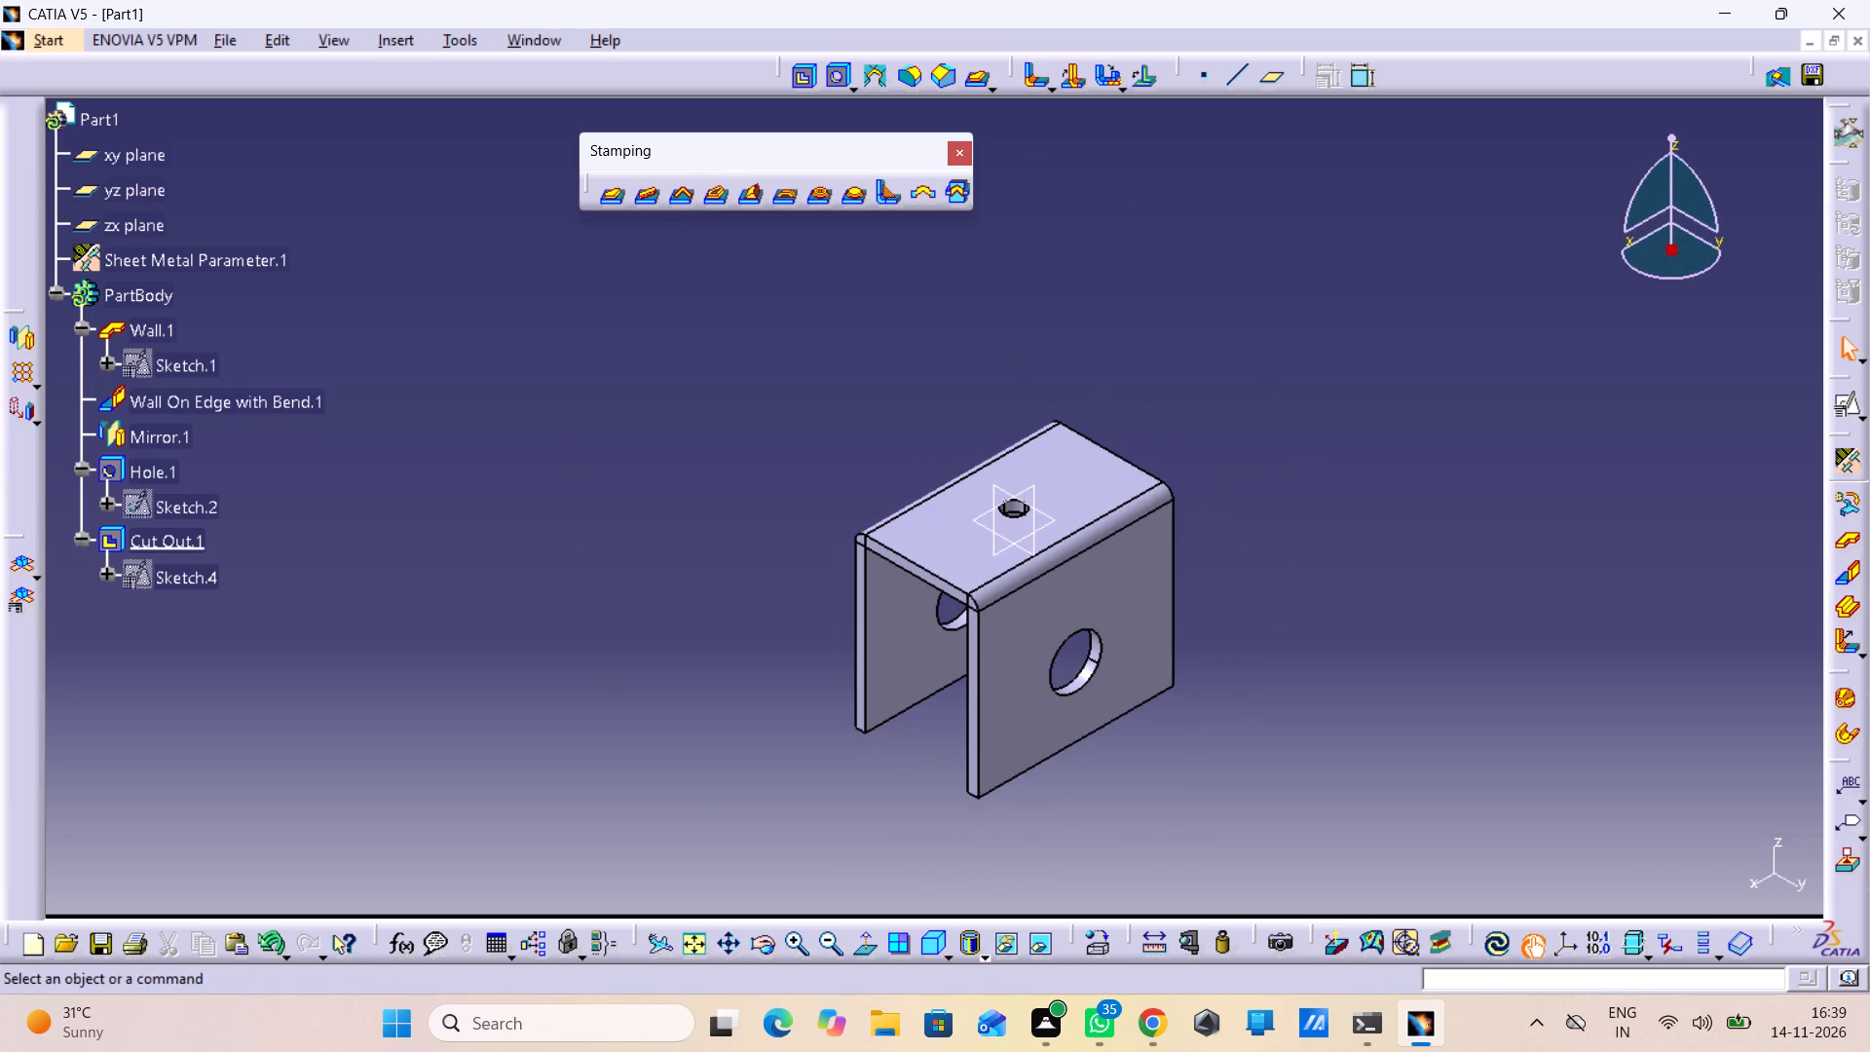
pyautogui.moveTo(1129, 805); pyautogui.dragTo(1151, 732, button='middle')
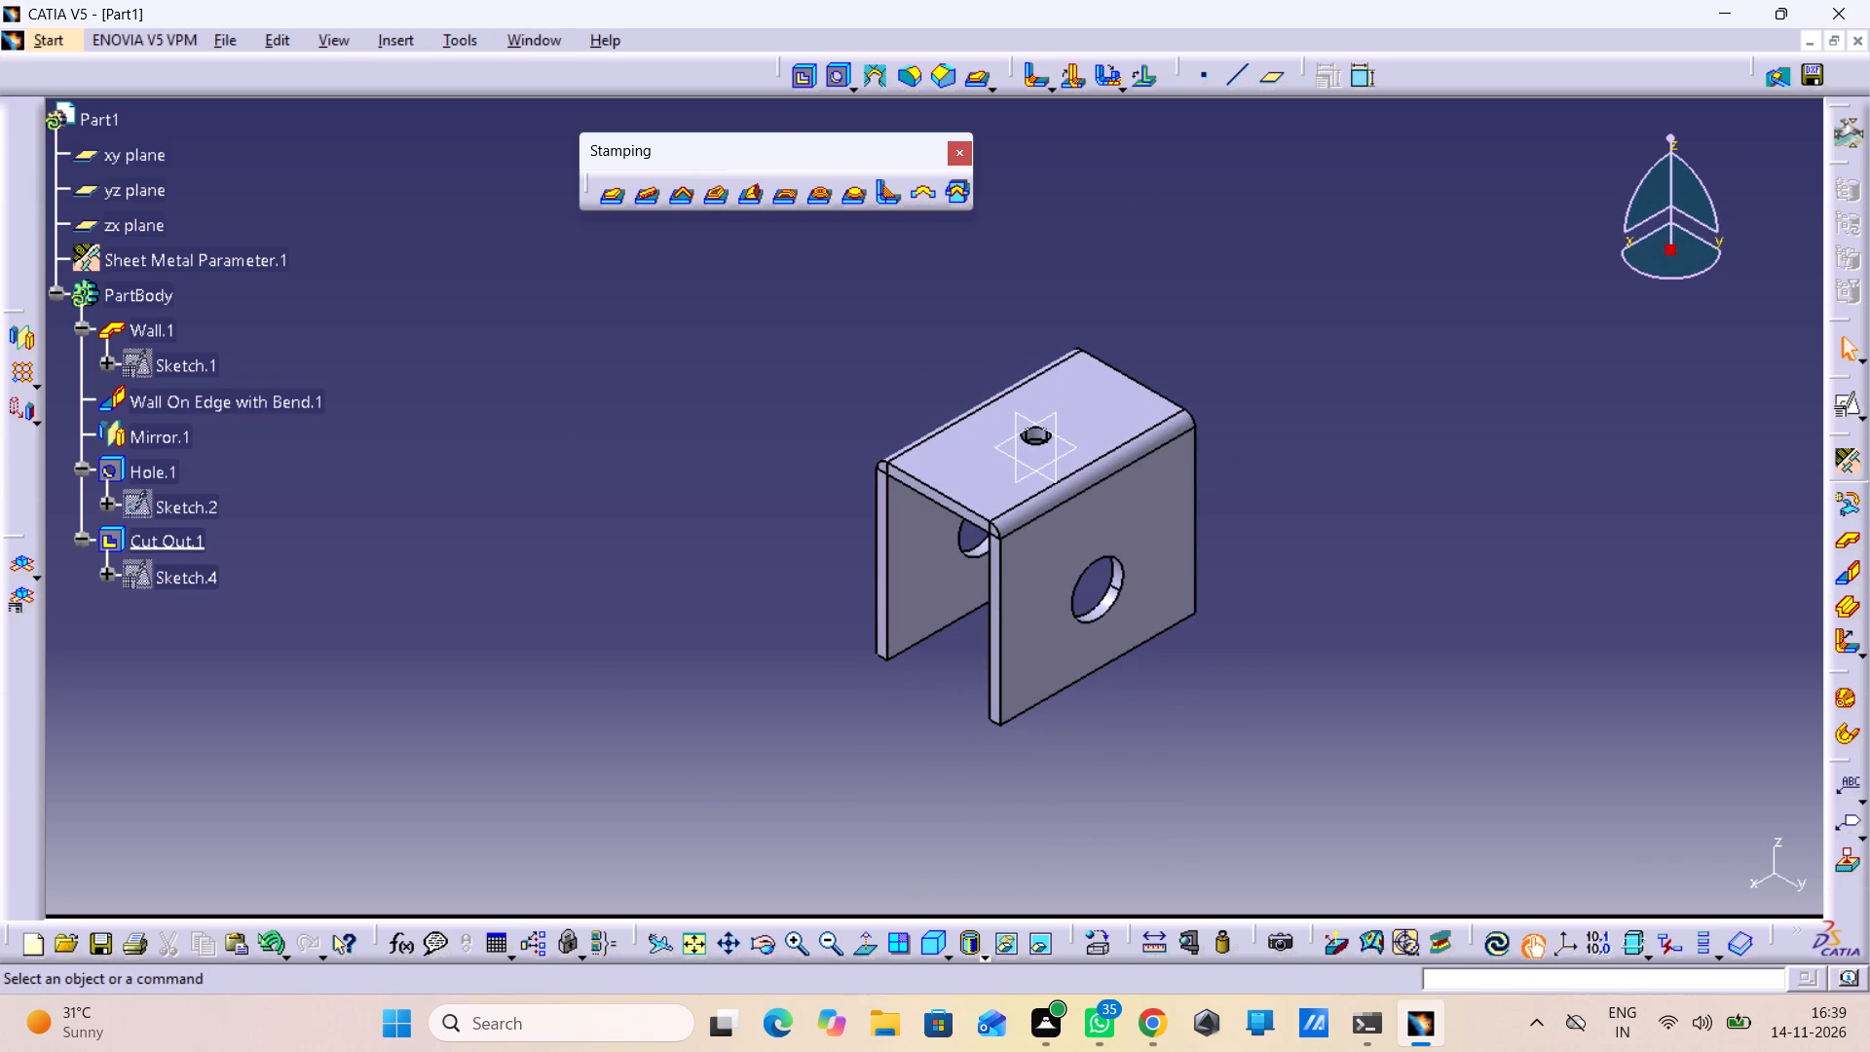
# Dock the floating Stamping toolbar alongside the other sheet metal tools, clear of the model area.
pyautogui.moveTo(692, 157); pyautogui.dragTo(619, 64)
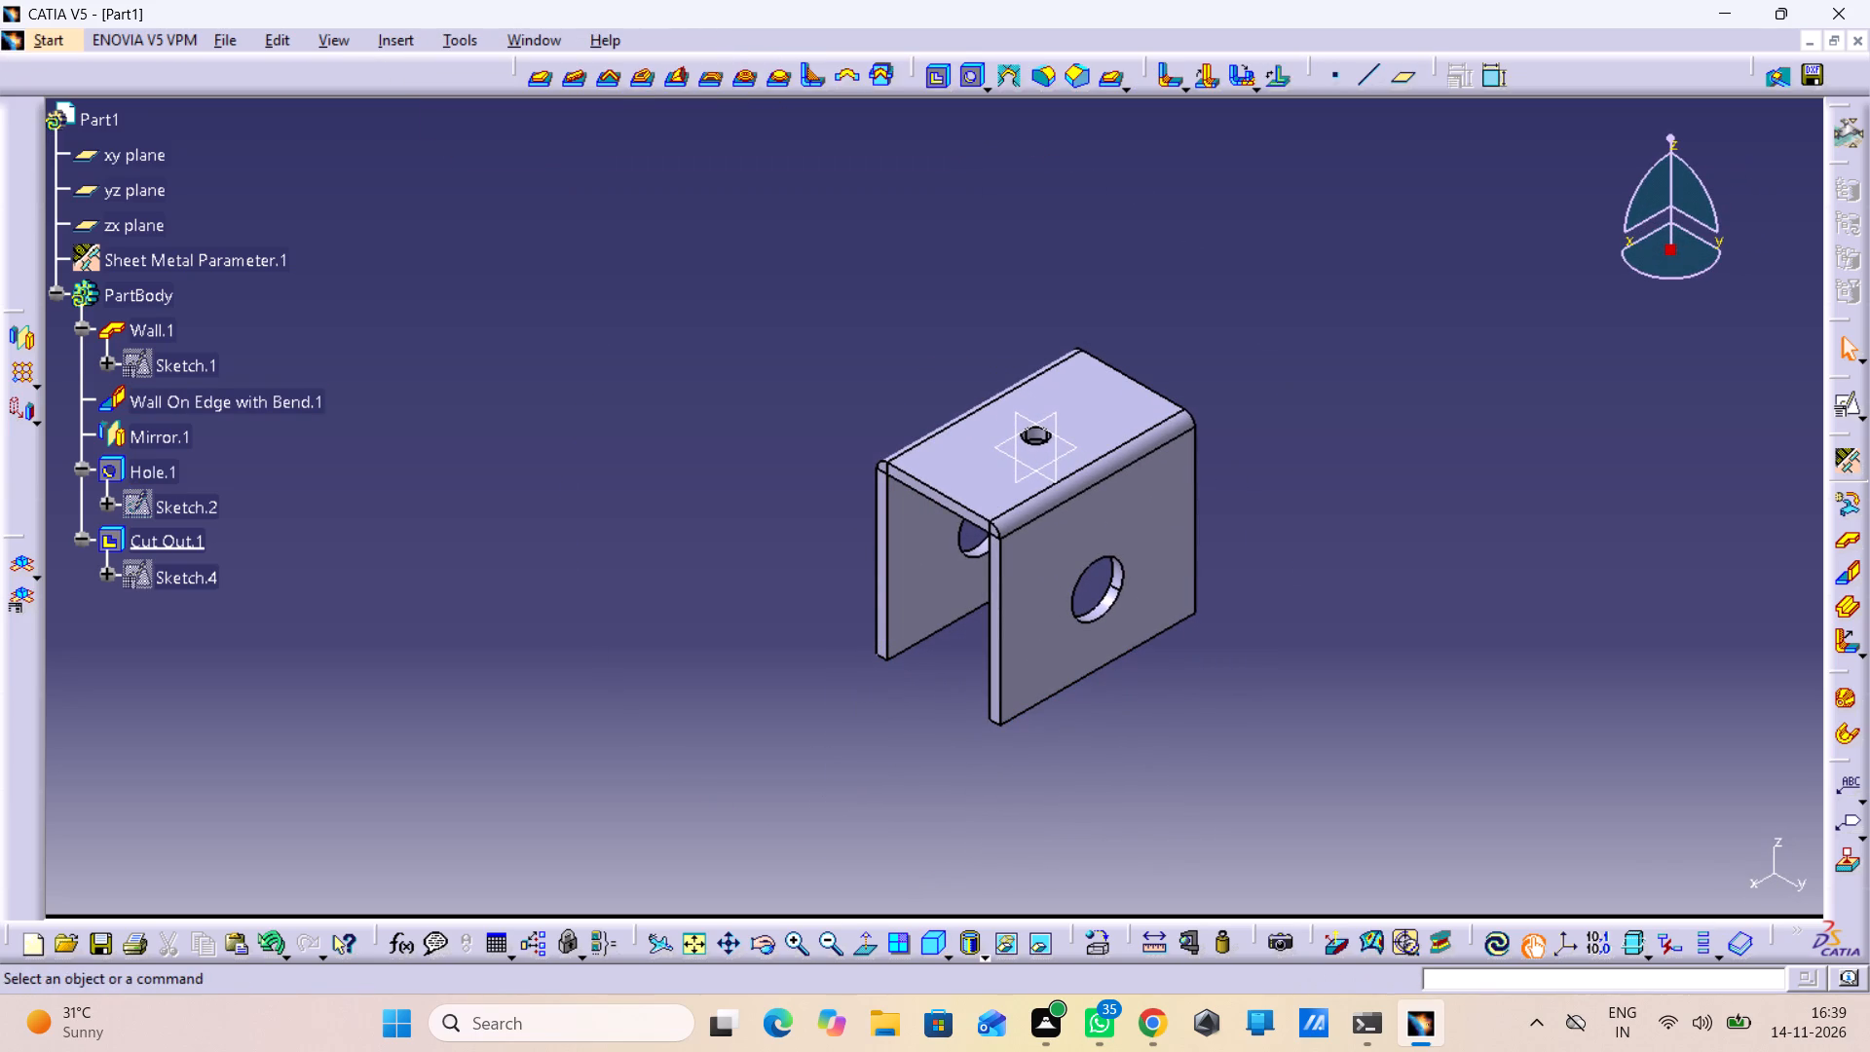
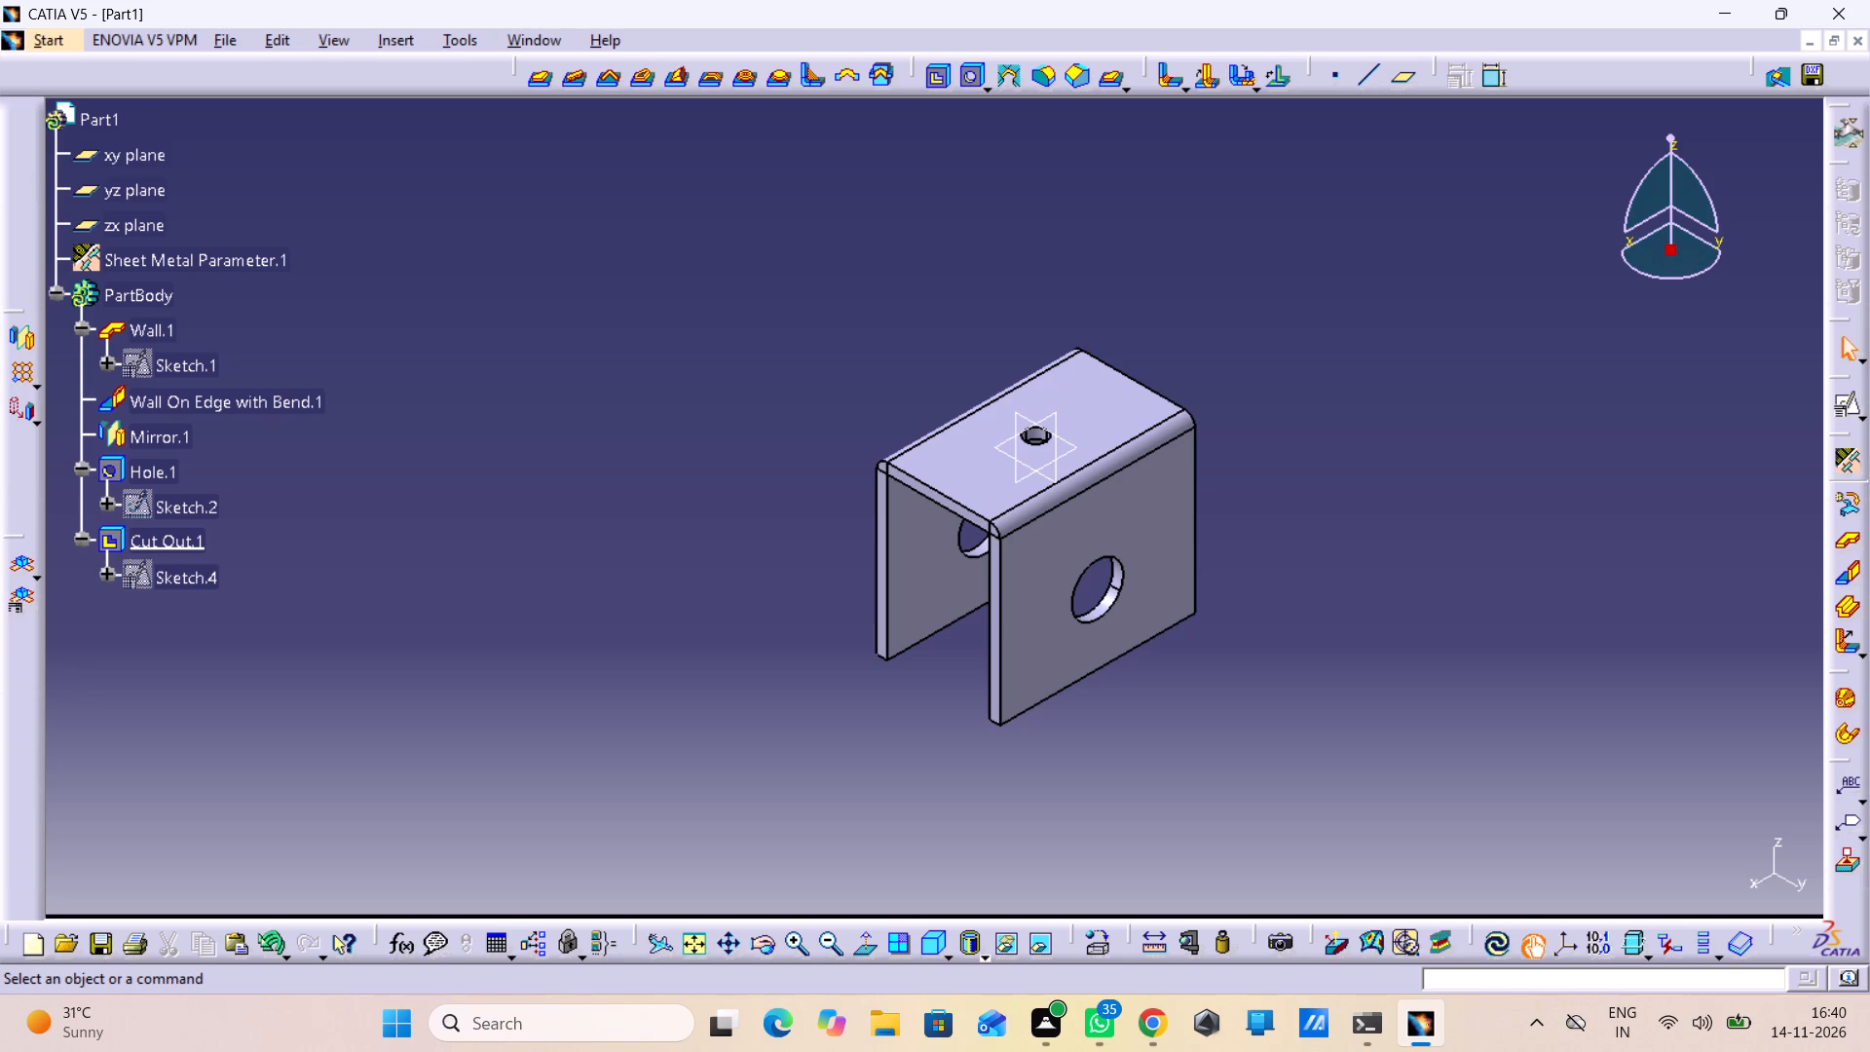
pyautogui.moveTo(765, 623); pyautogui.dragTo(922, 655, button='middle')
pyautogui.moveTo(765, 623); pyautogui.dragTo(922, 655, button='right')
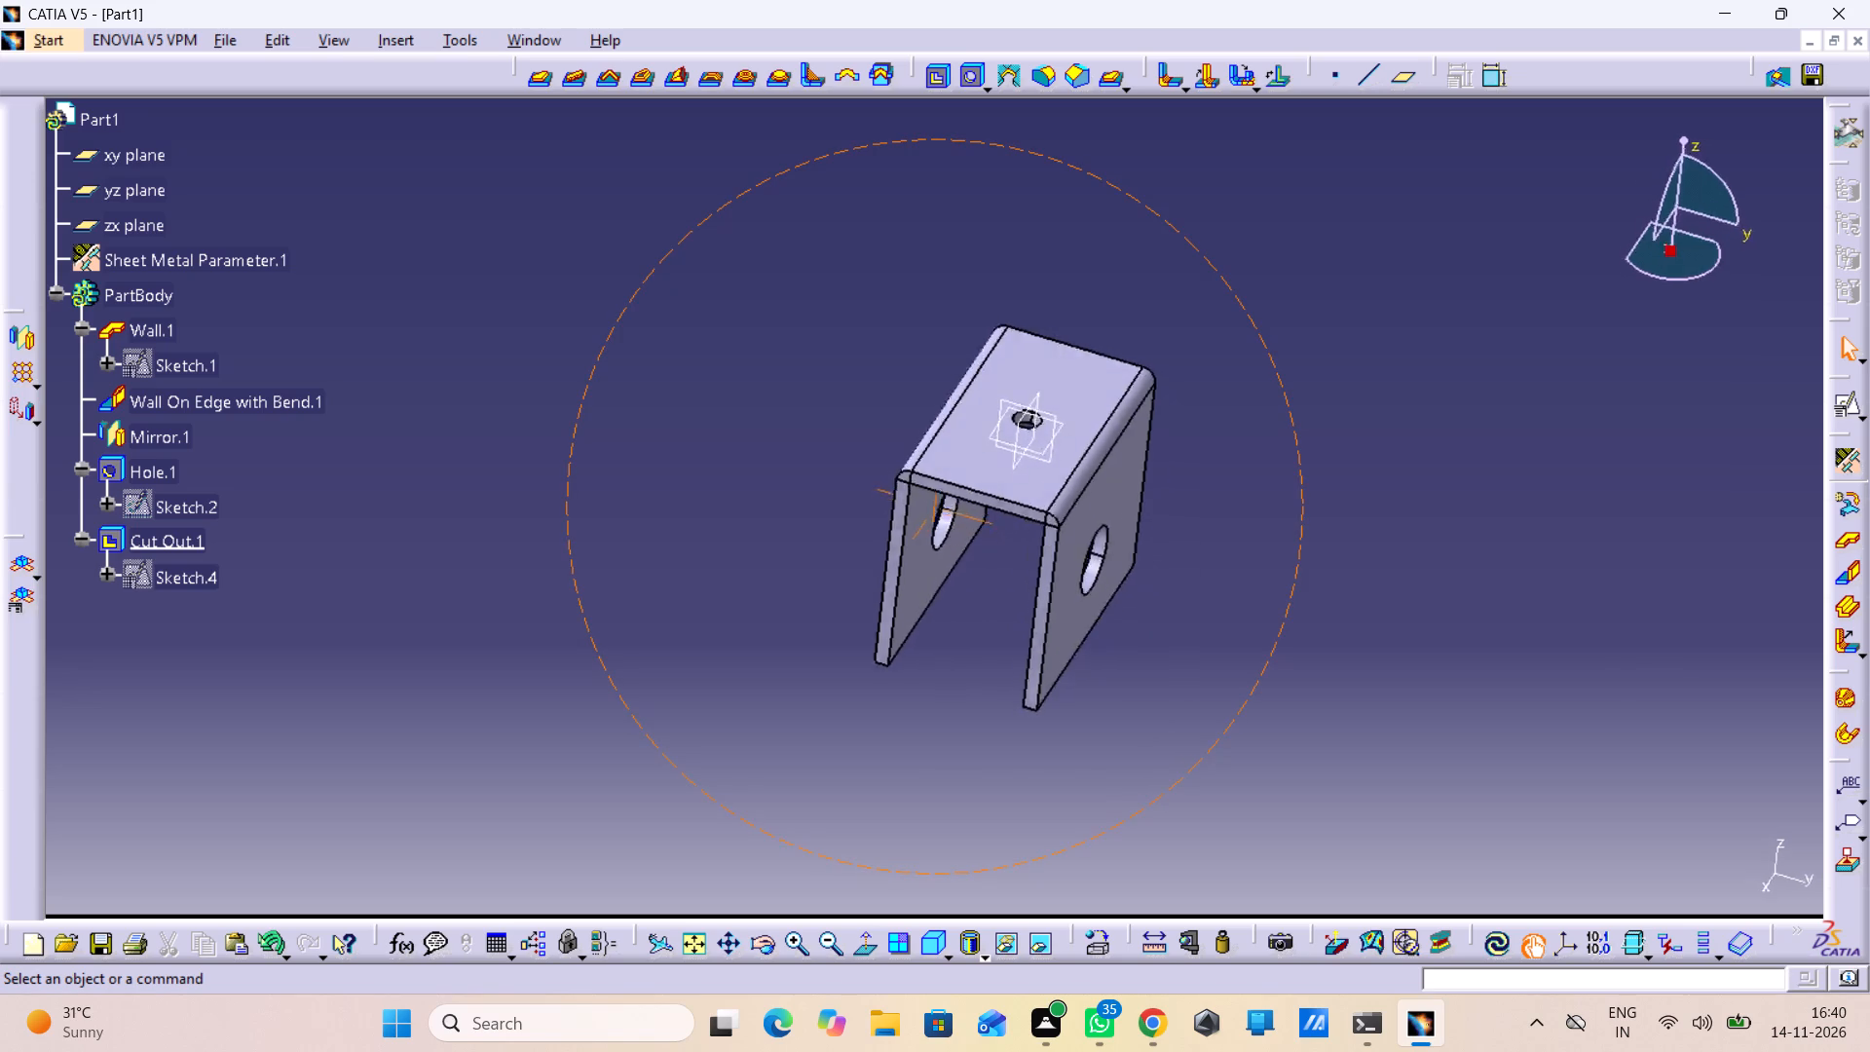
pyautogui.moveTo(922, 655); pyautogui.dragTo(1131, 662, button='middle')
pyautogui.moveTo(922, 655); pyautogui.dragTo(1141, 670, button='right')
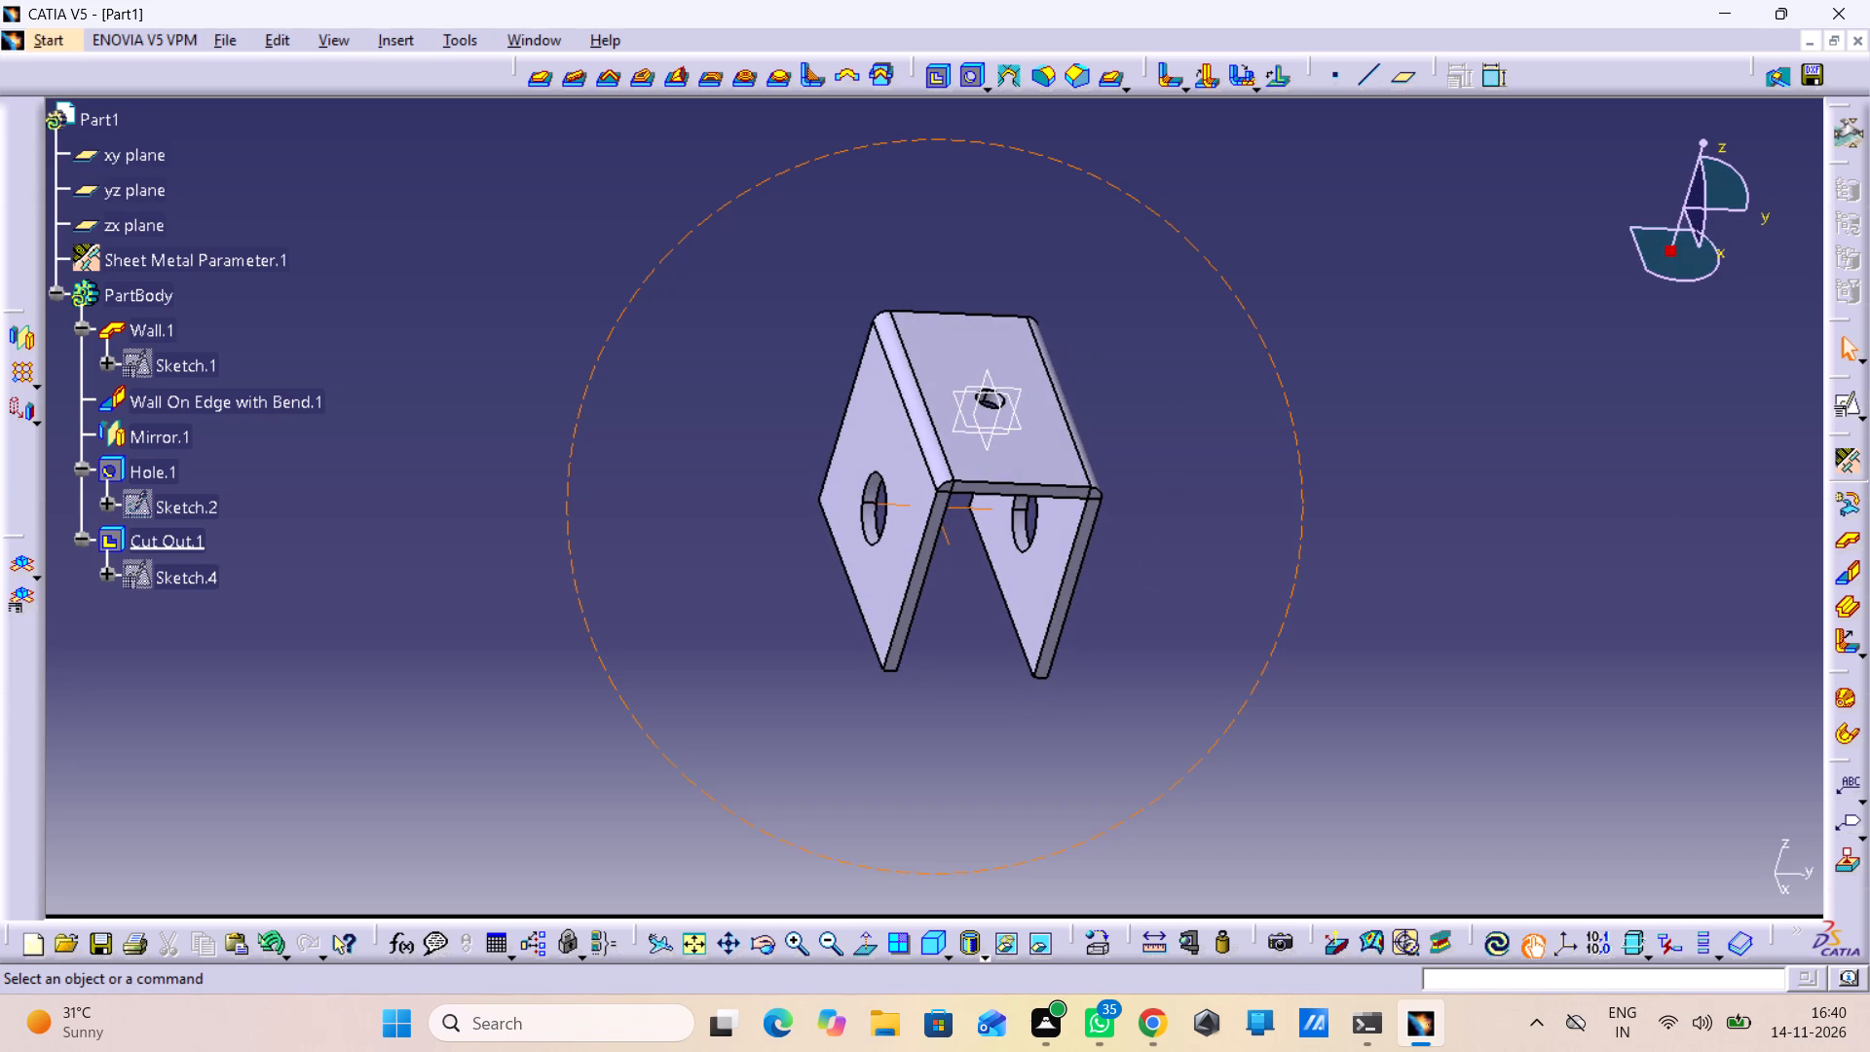
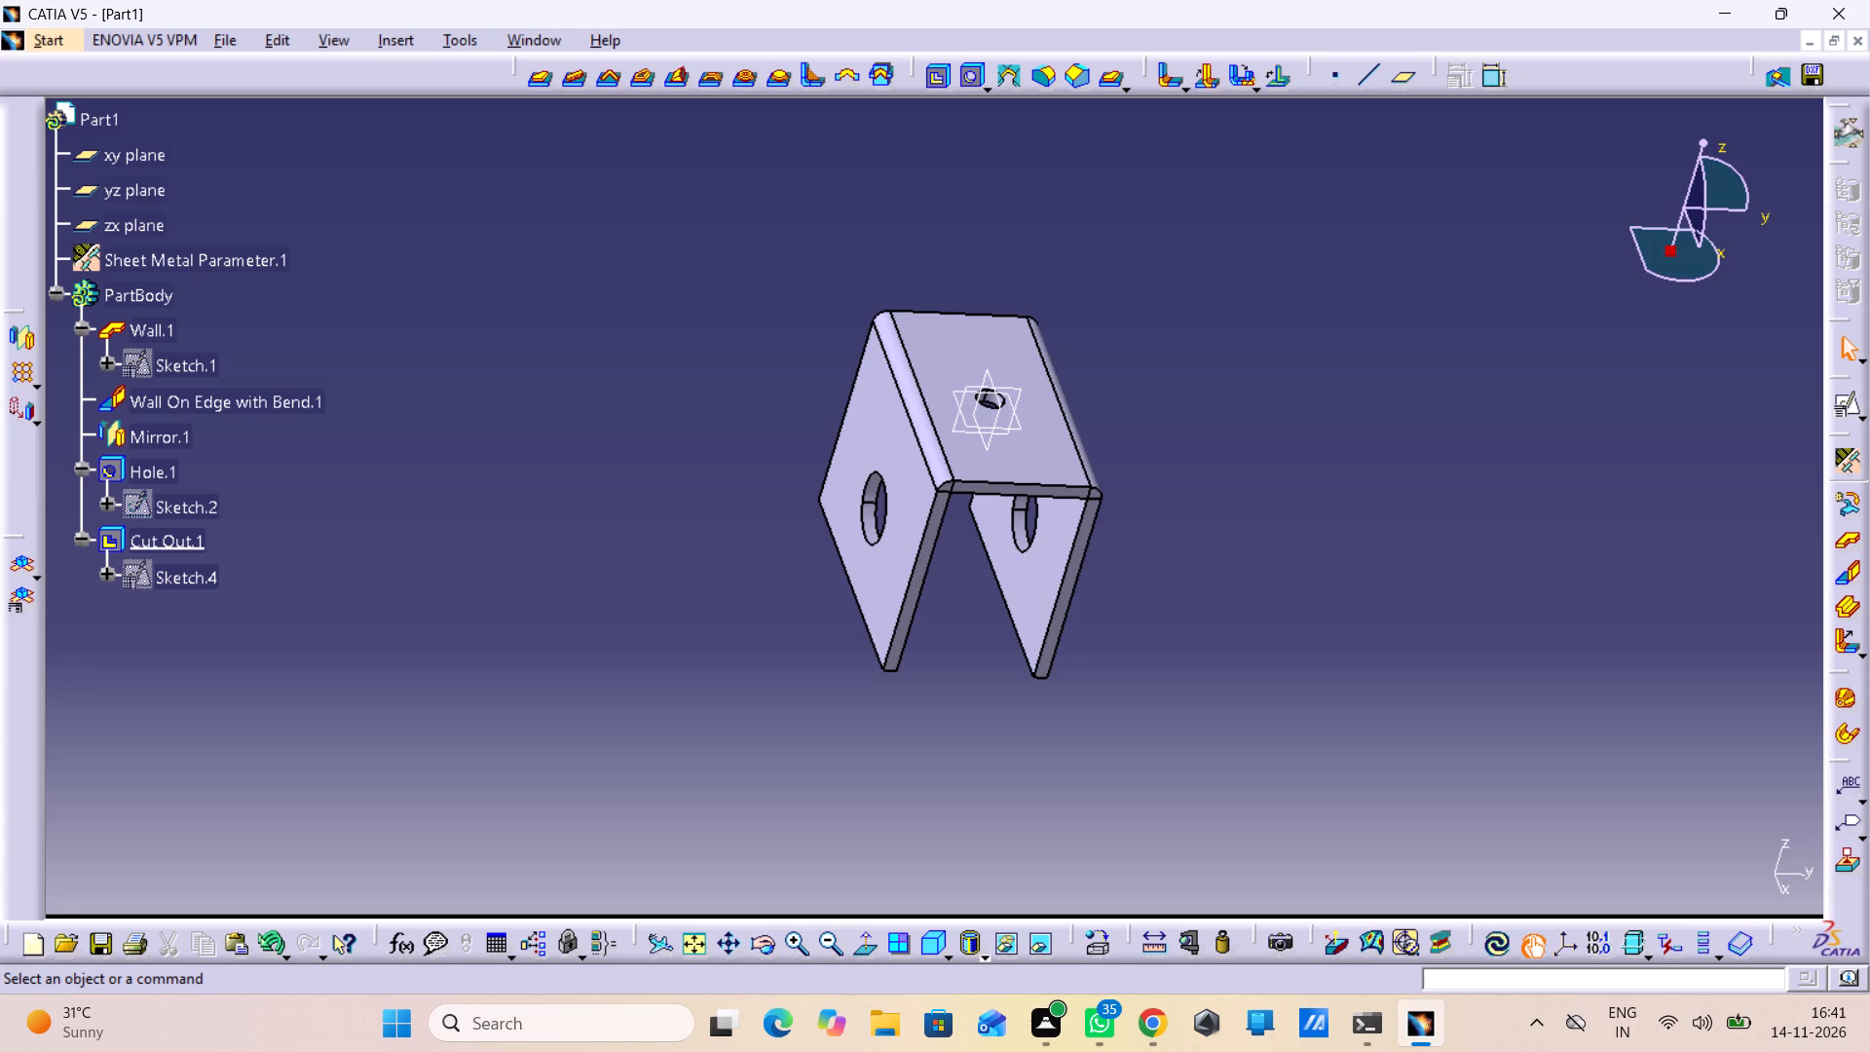
# Add an outward Basic flange, 10 mm long at 90° with 0 mm radius, along the free bottom edge of the original bent side wall.
pyautogui.moveTo(1128, 672); pyautogui.dragTo(986, 560, button='middle')
pyautogui.moveTo(1108, 673); pyautogui.dragTo(986, 560, button='right')
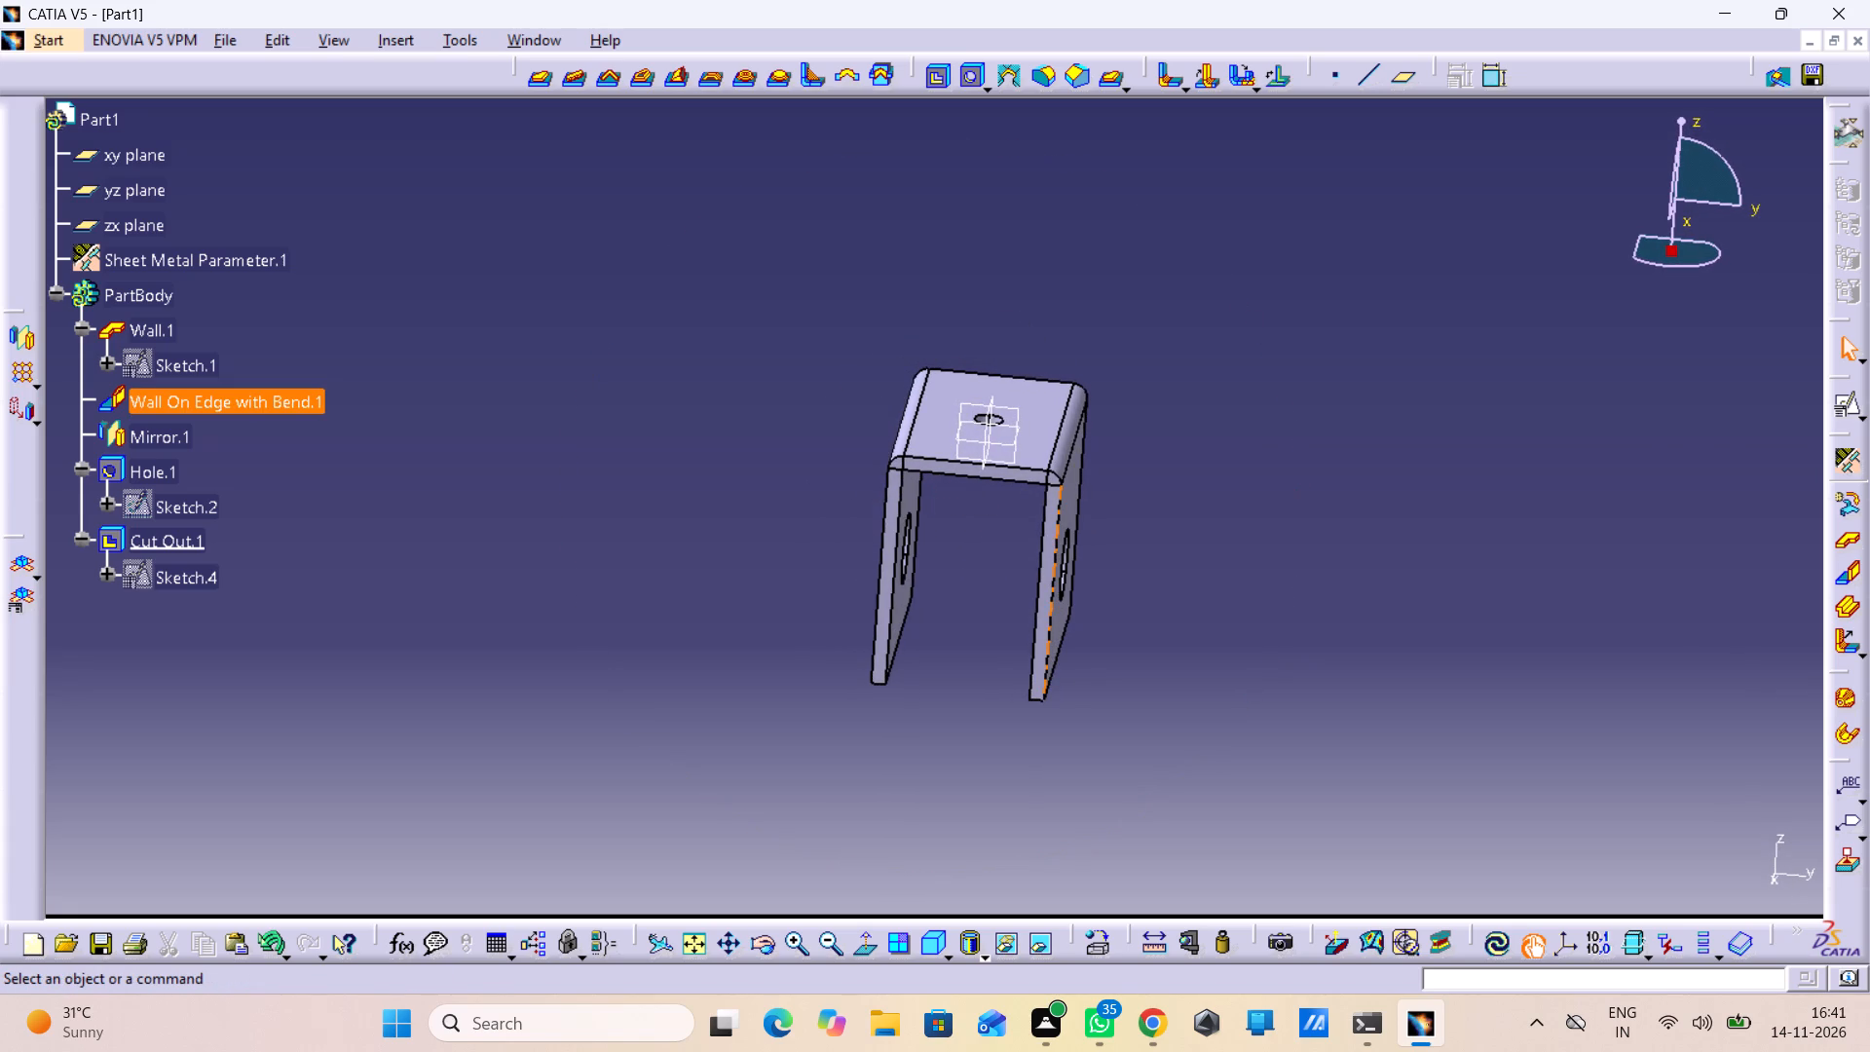
pyautogui.click(1848, 580)
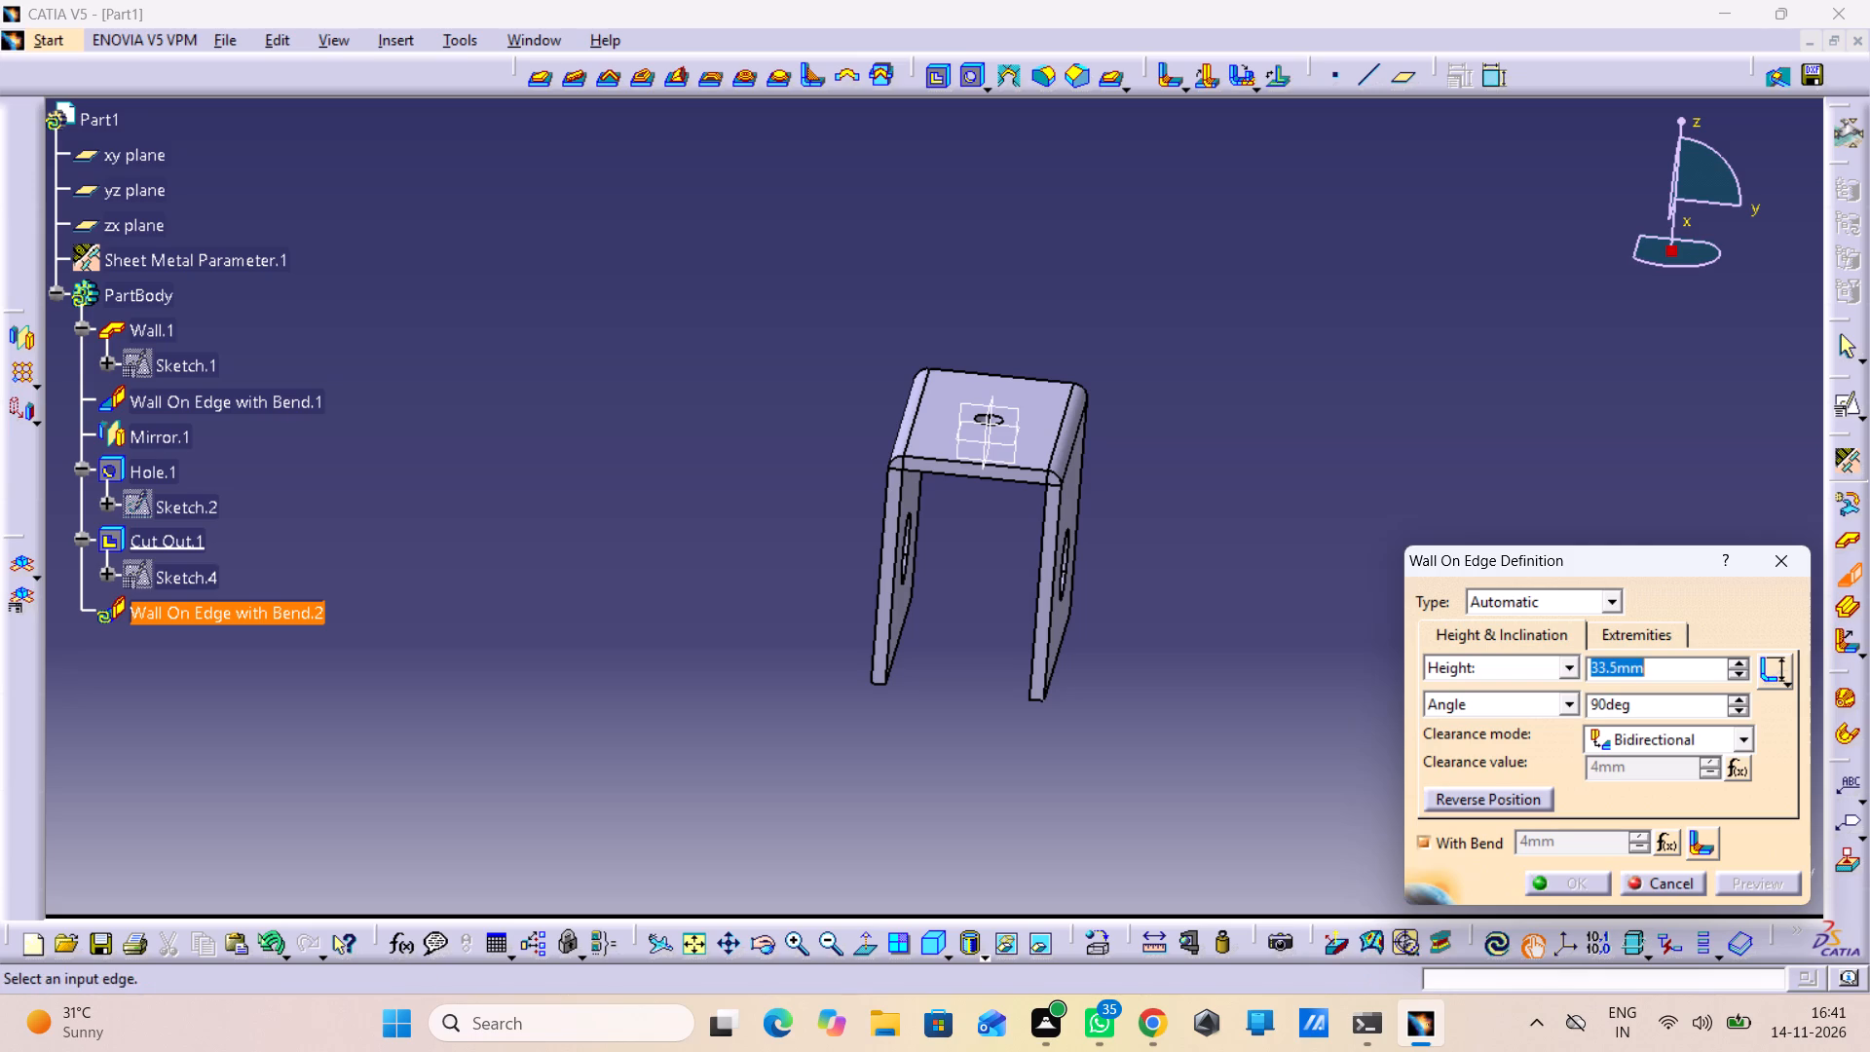
pyautogui.click(1789, 573)
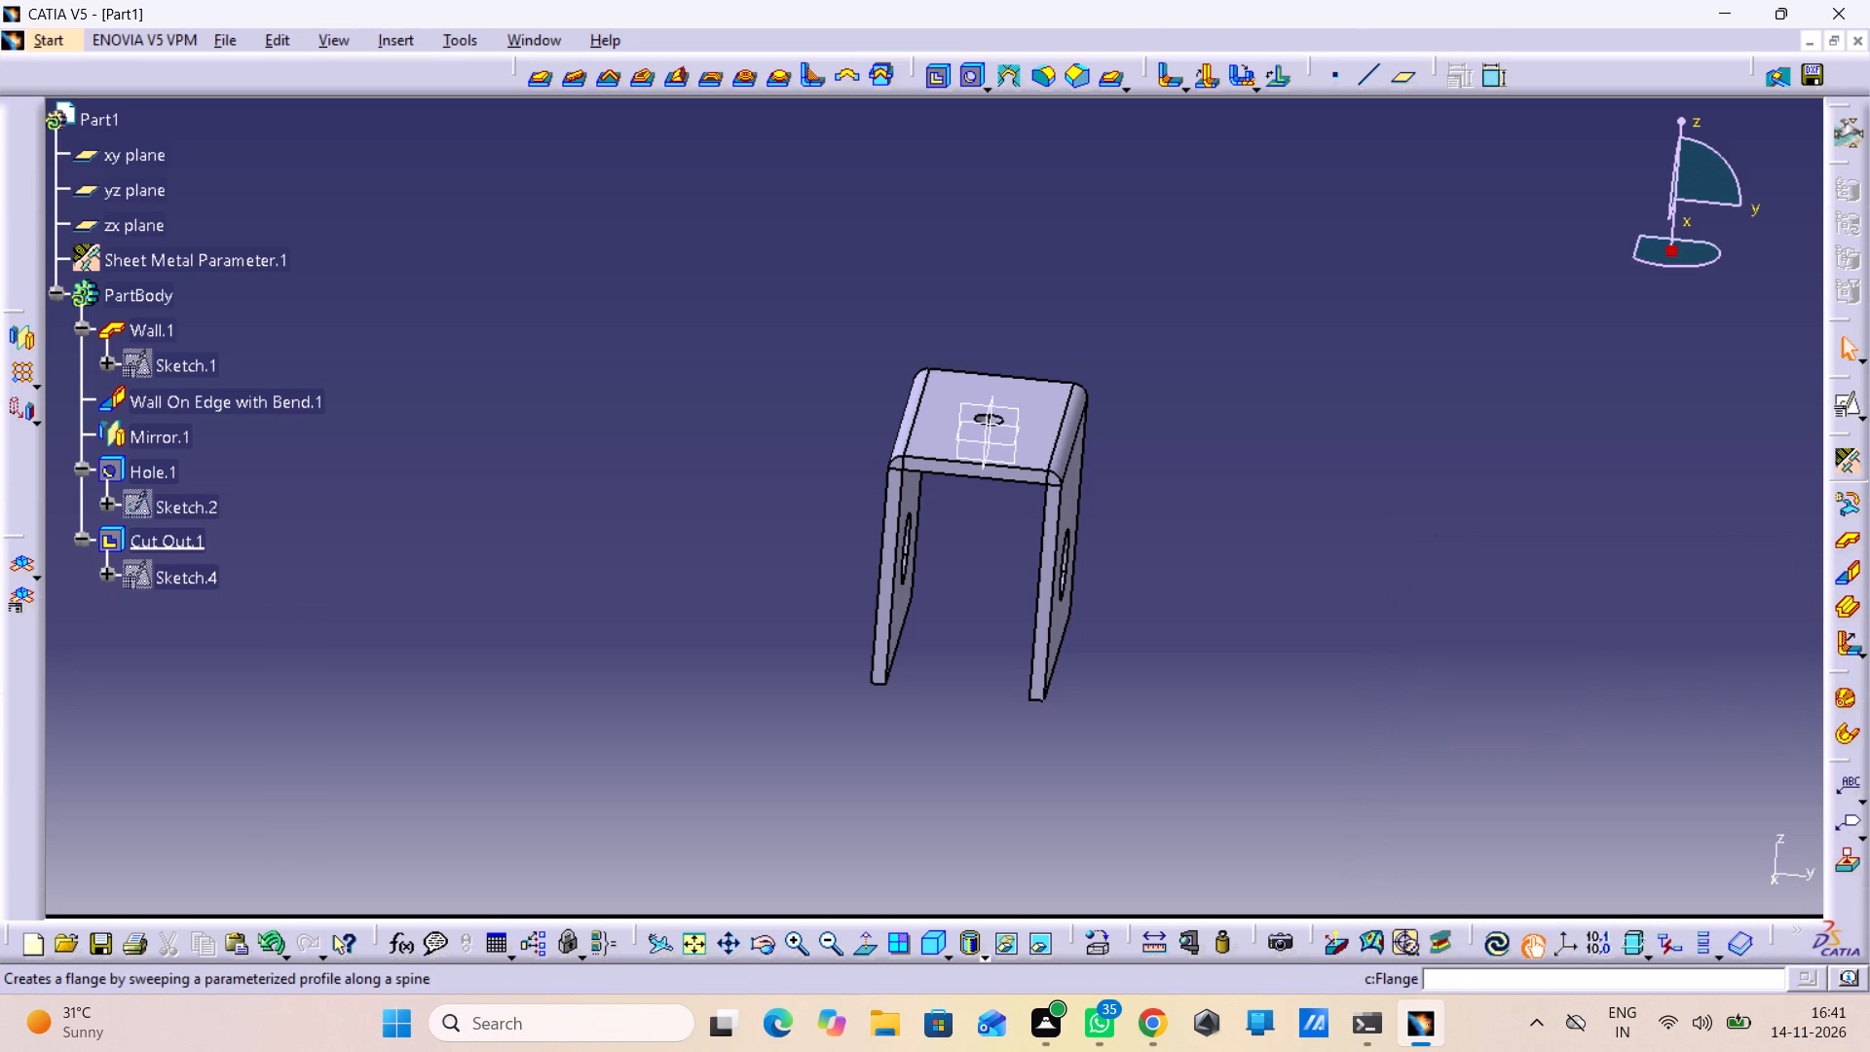
pyautogui.click(1843, 647)
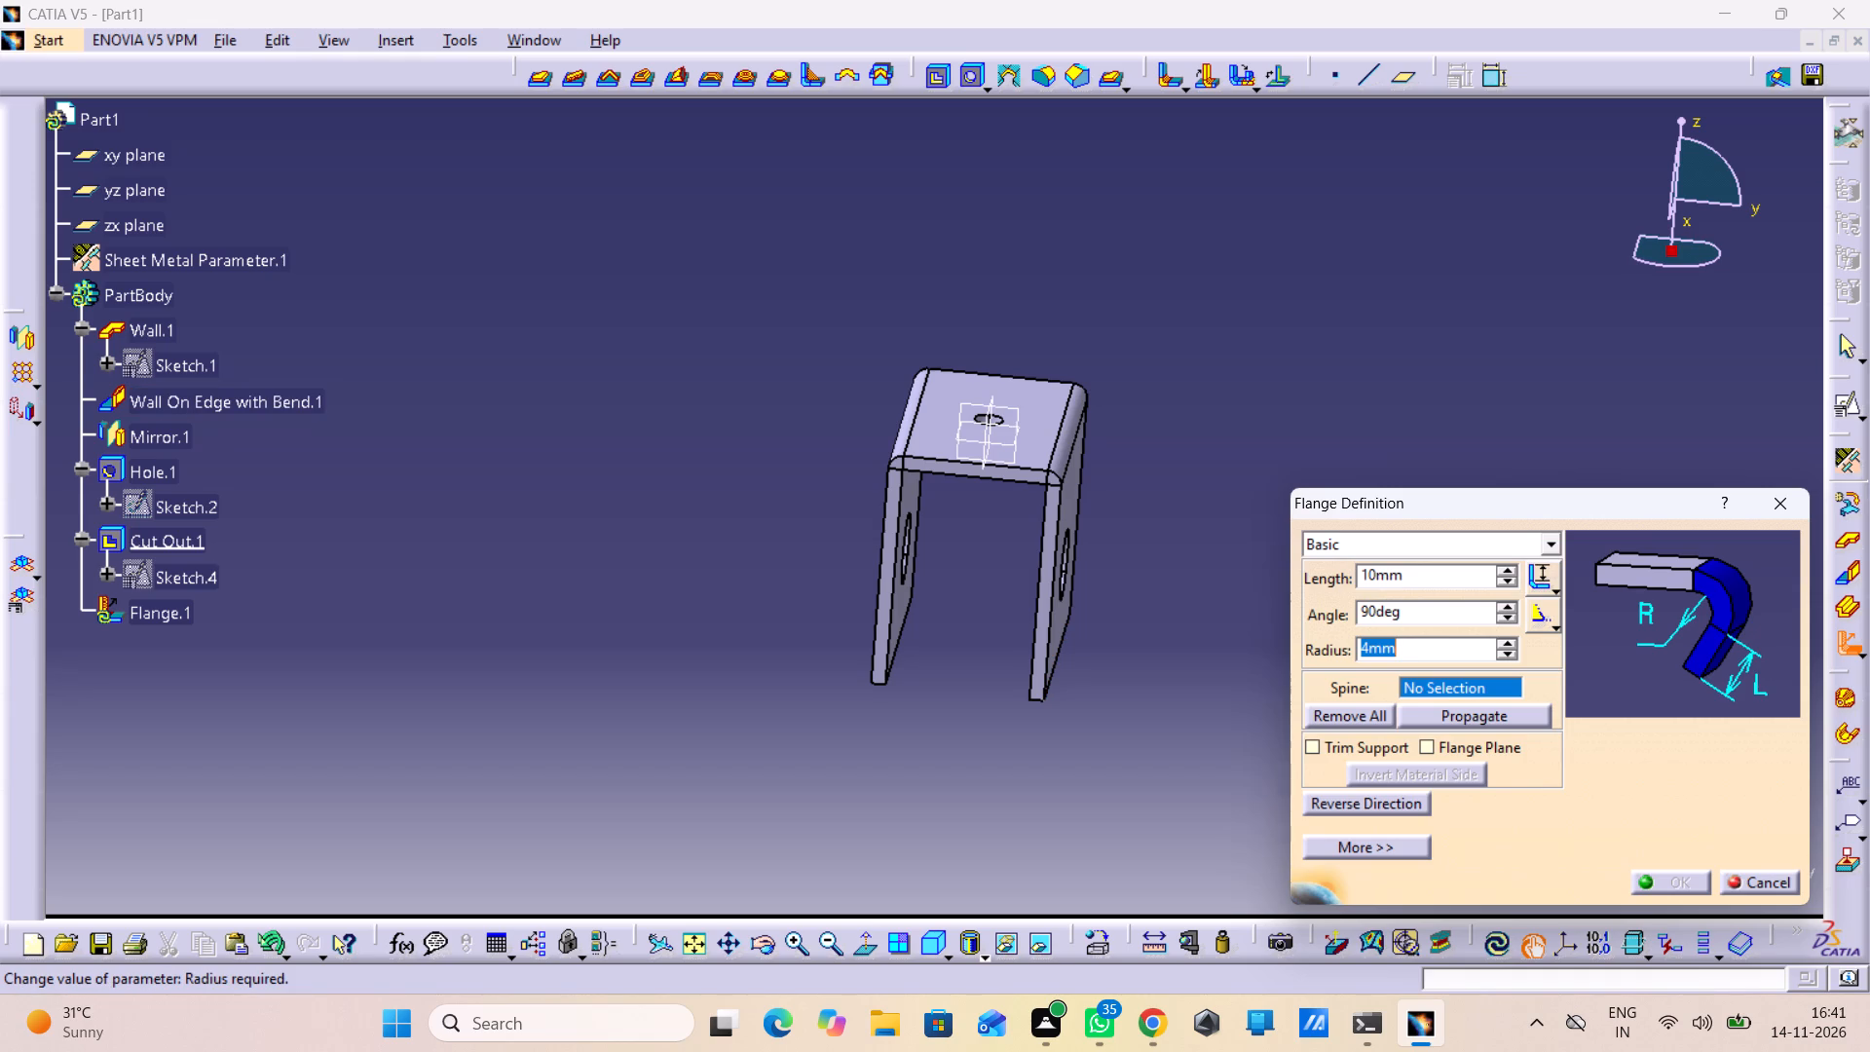
pyautogui.press('0')
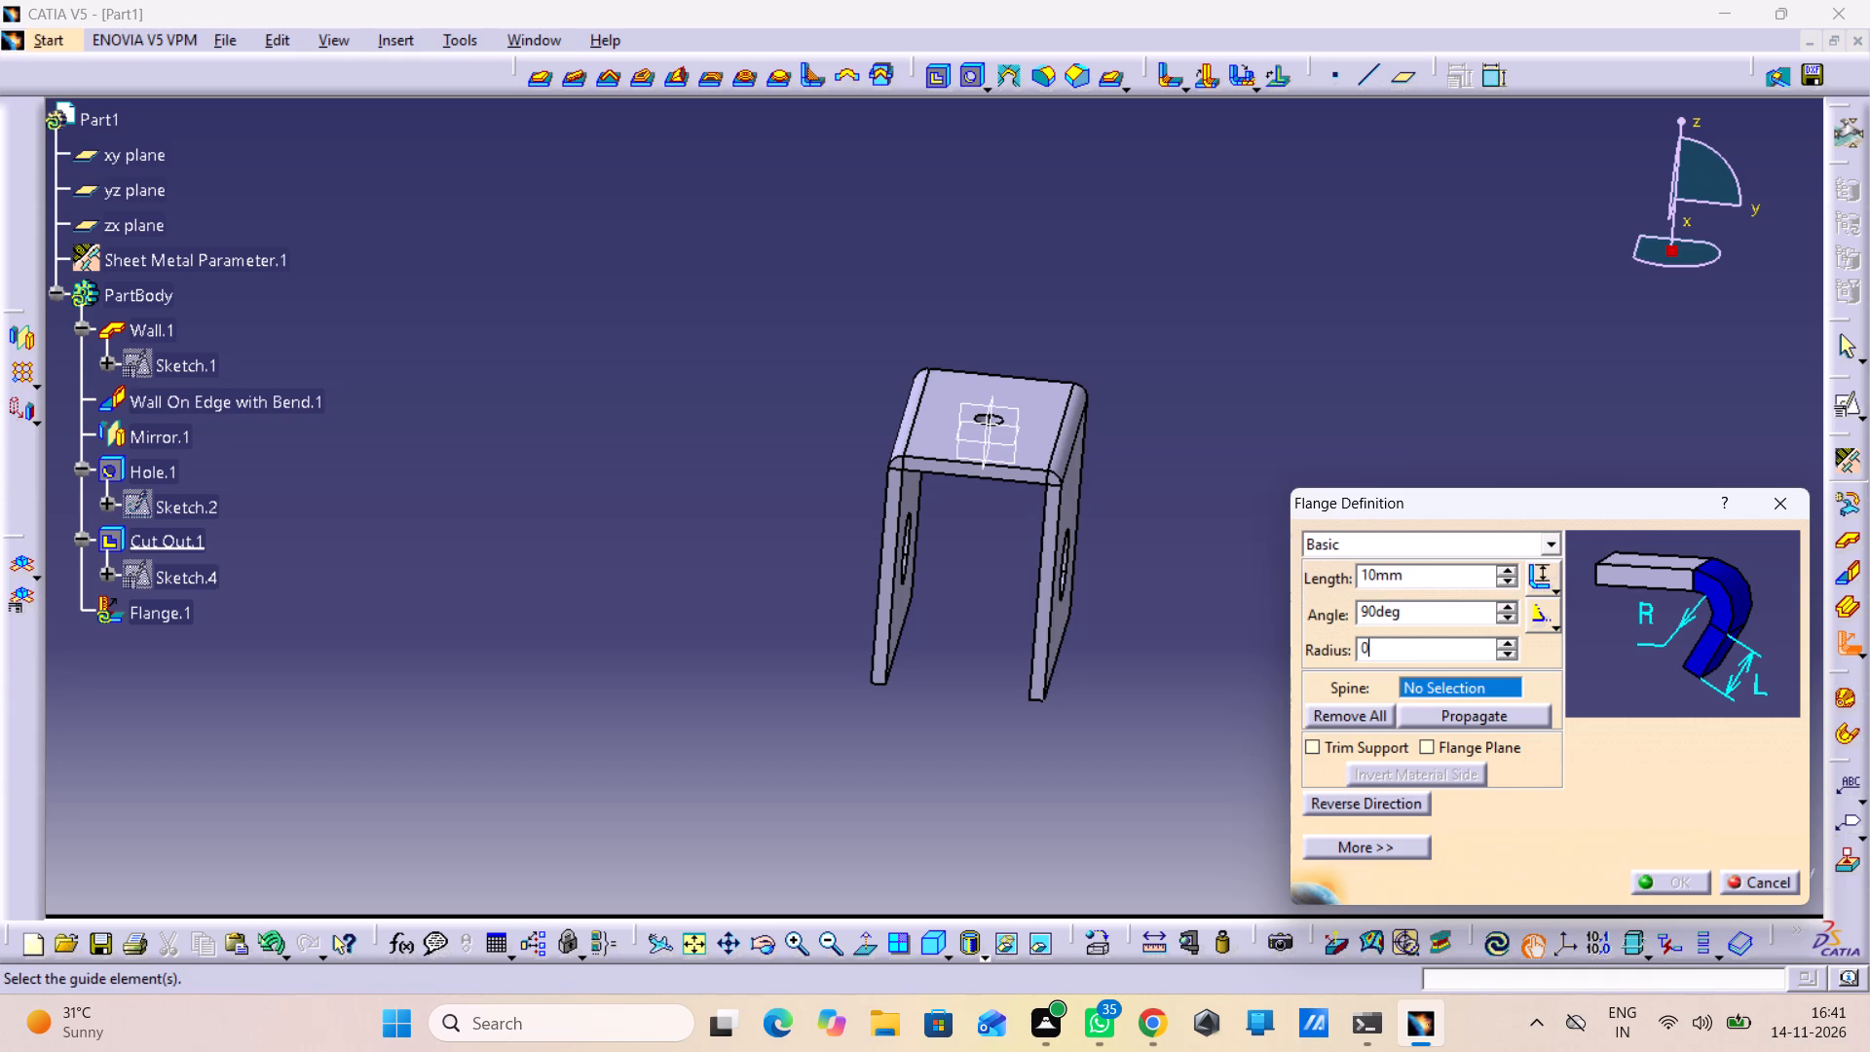
pyautogui.moveTo(1042, 728); pyautogui.dragTo(1004, 443, button='middle')
pyautogui.moveTo(1042, 728); pyautogui.dragTo(1004, 443, button='right')
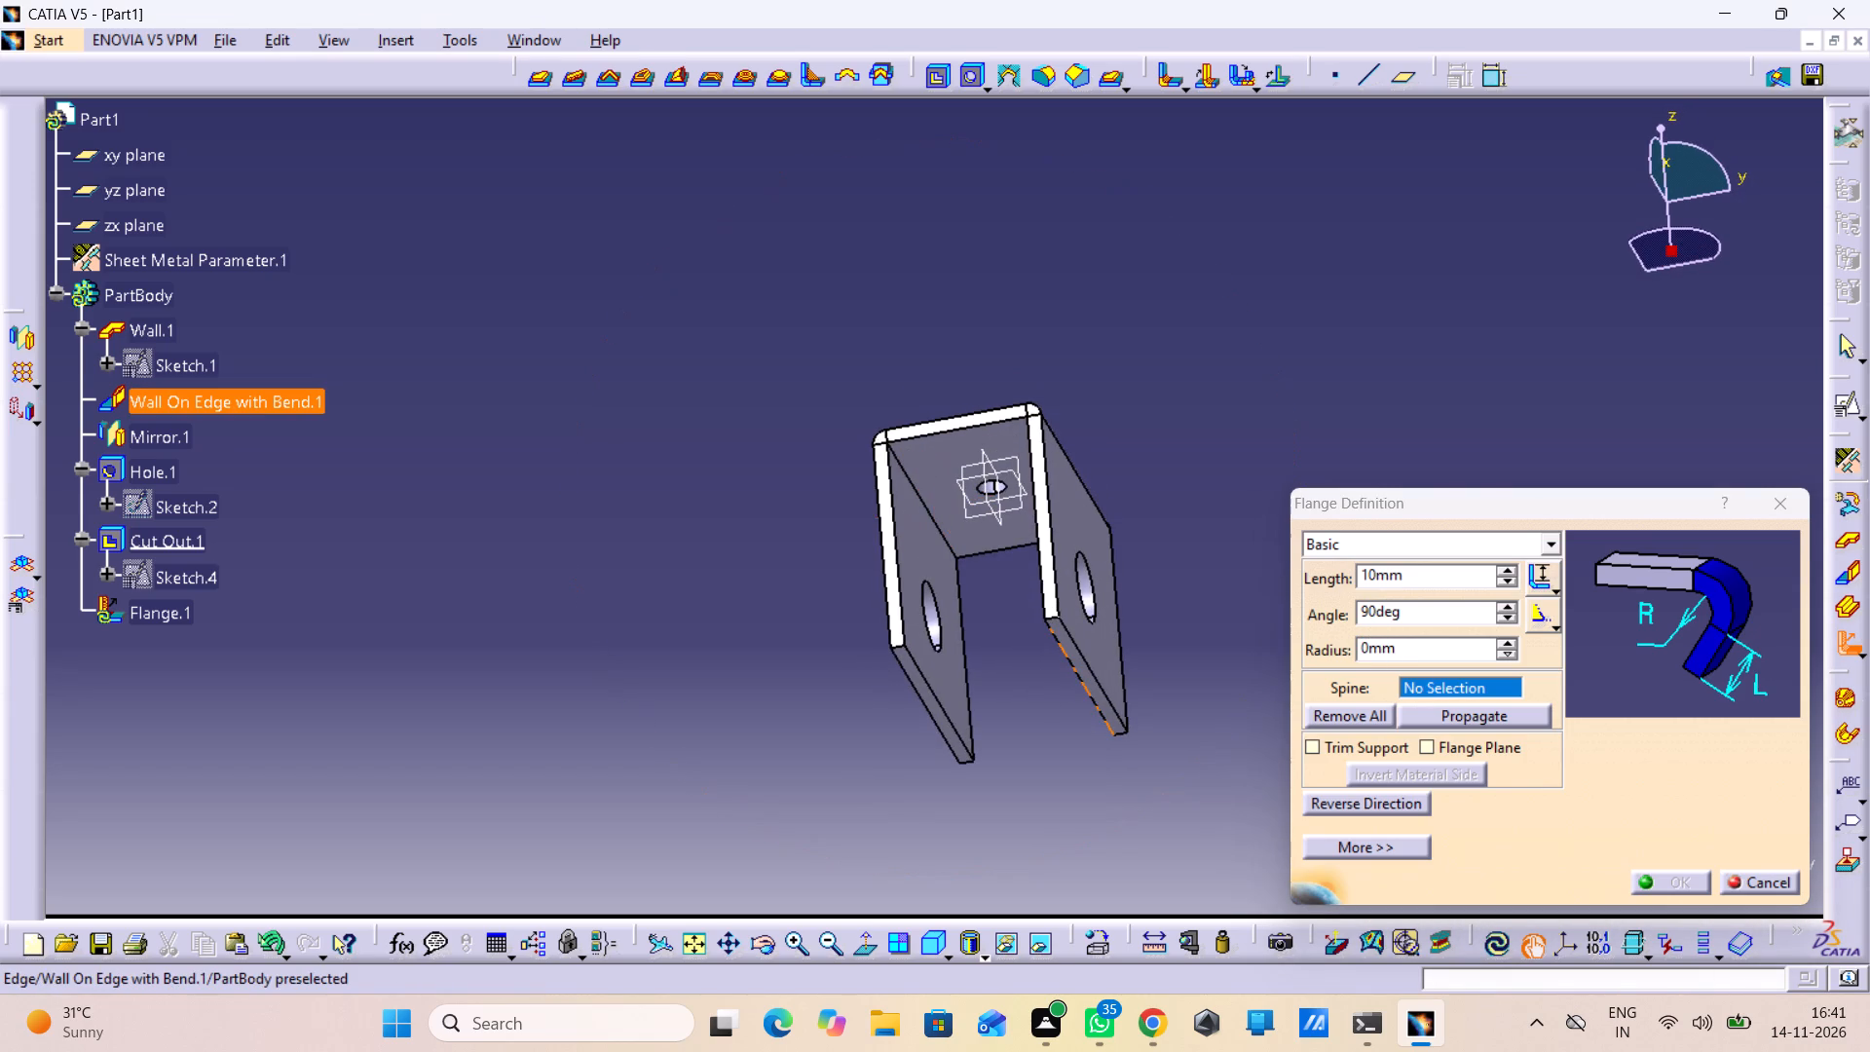
pyautogui.click(1068, 663)
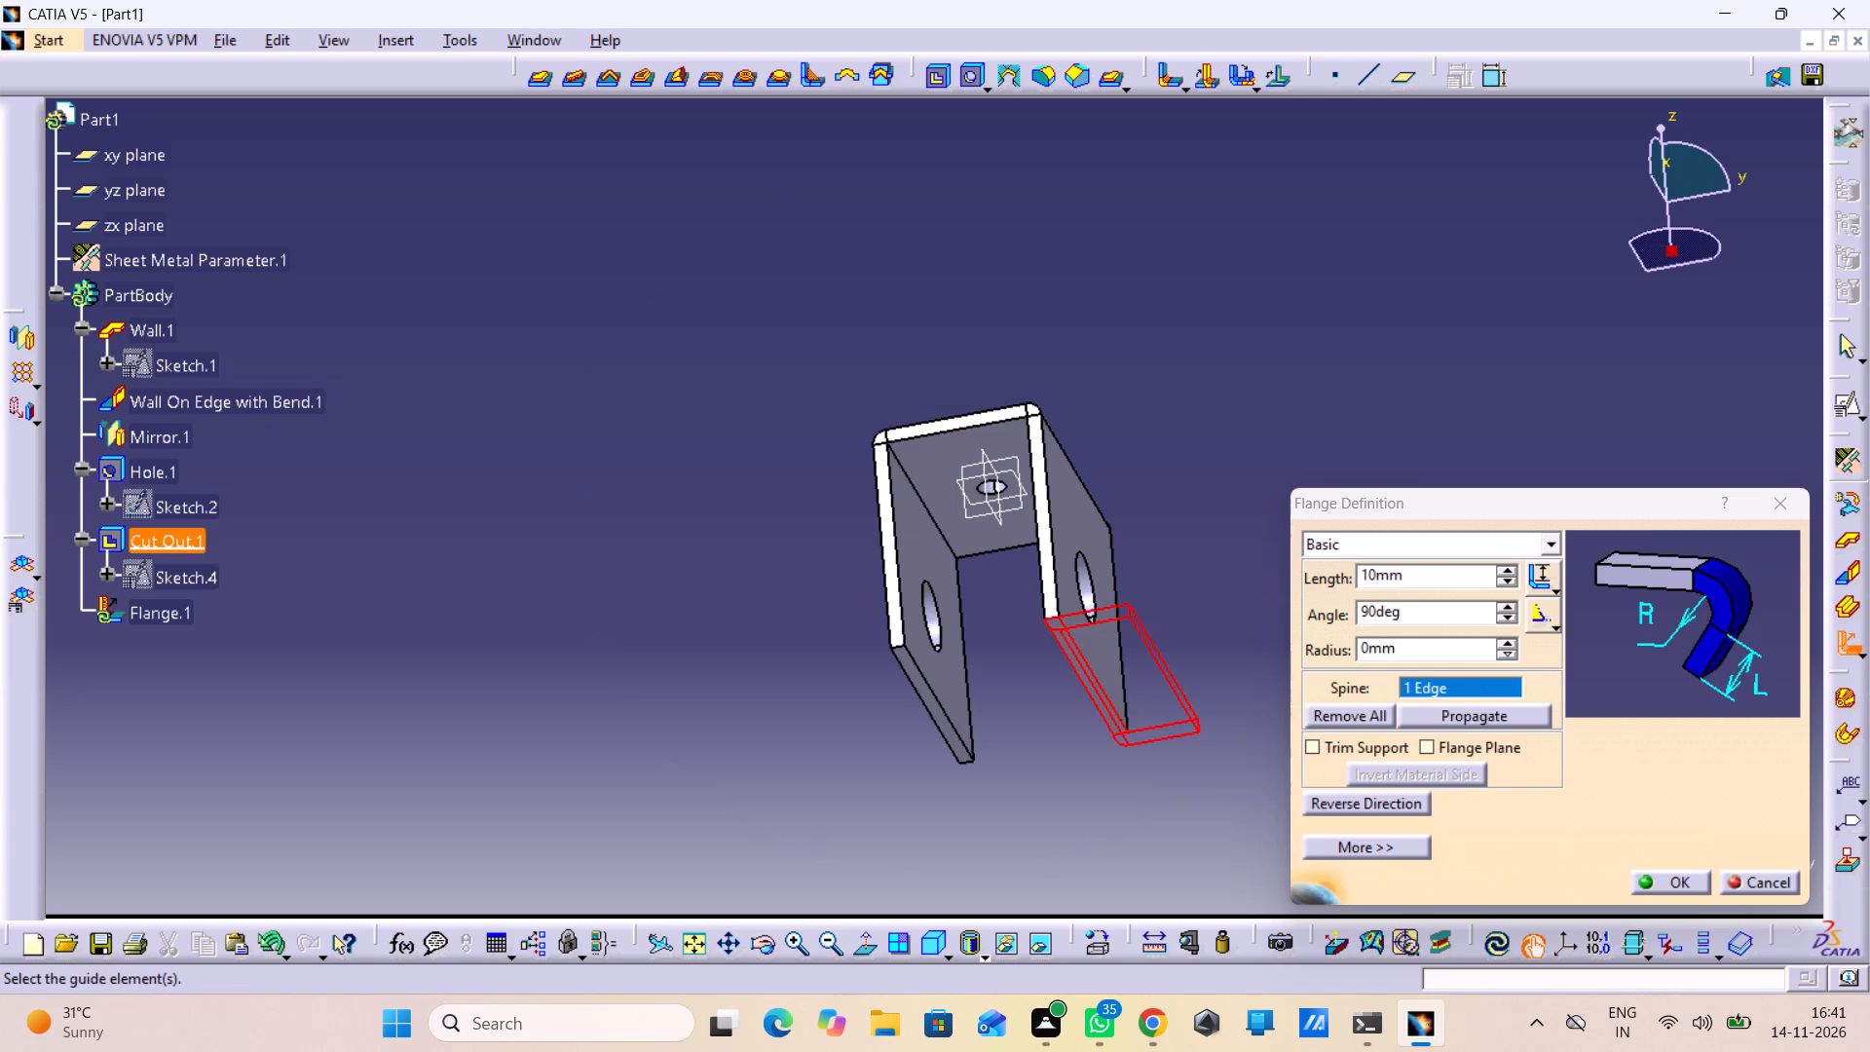
pyautogui.click(1688, 887)
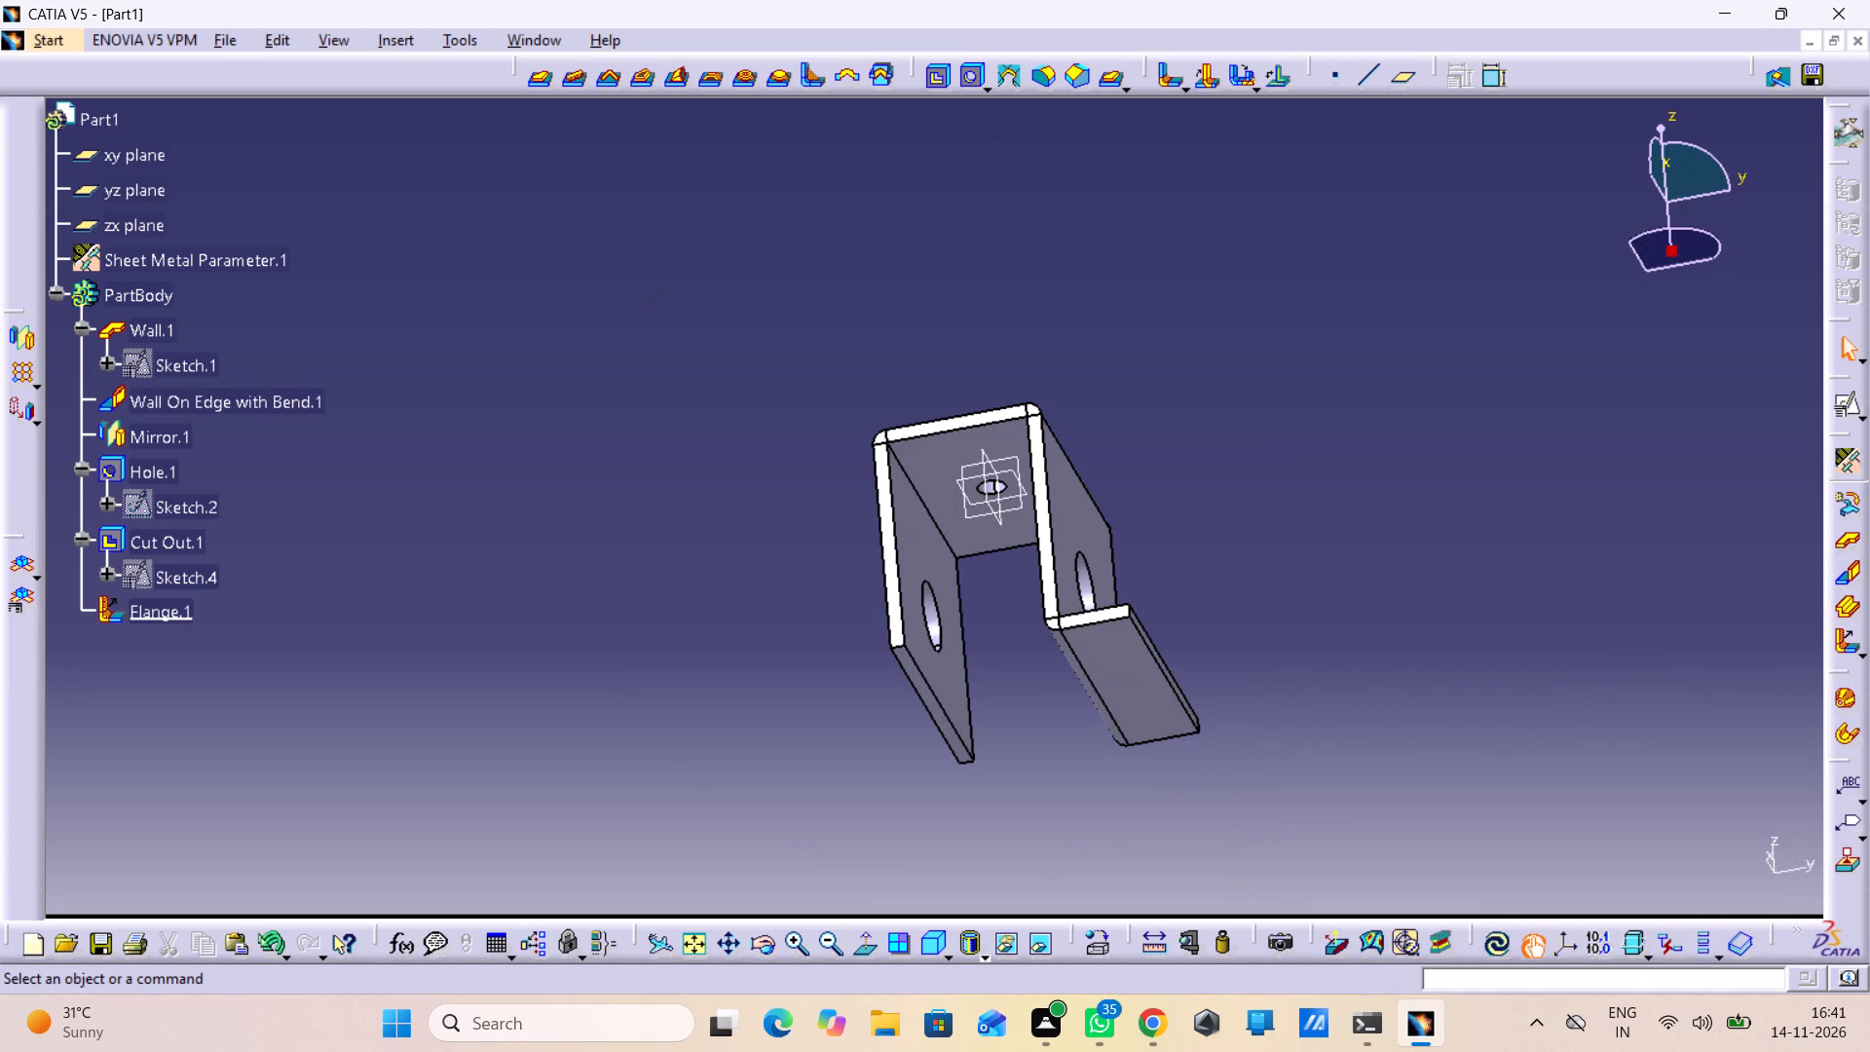
pyautogui.click(1320, 764)
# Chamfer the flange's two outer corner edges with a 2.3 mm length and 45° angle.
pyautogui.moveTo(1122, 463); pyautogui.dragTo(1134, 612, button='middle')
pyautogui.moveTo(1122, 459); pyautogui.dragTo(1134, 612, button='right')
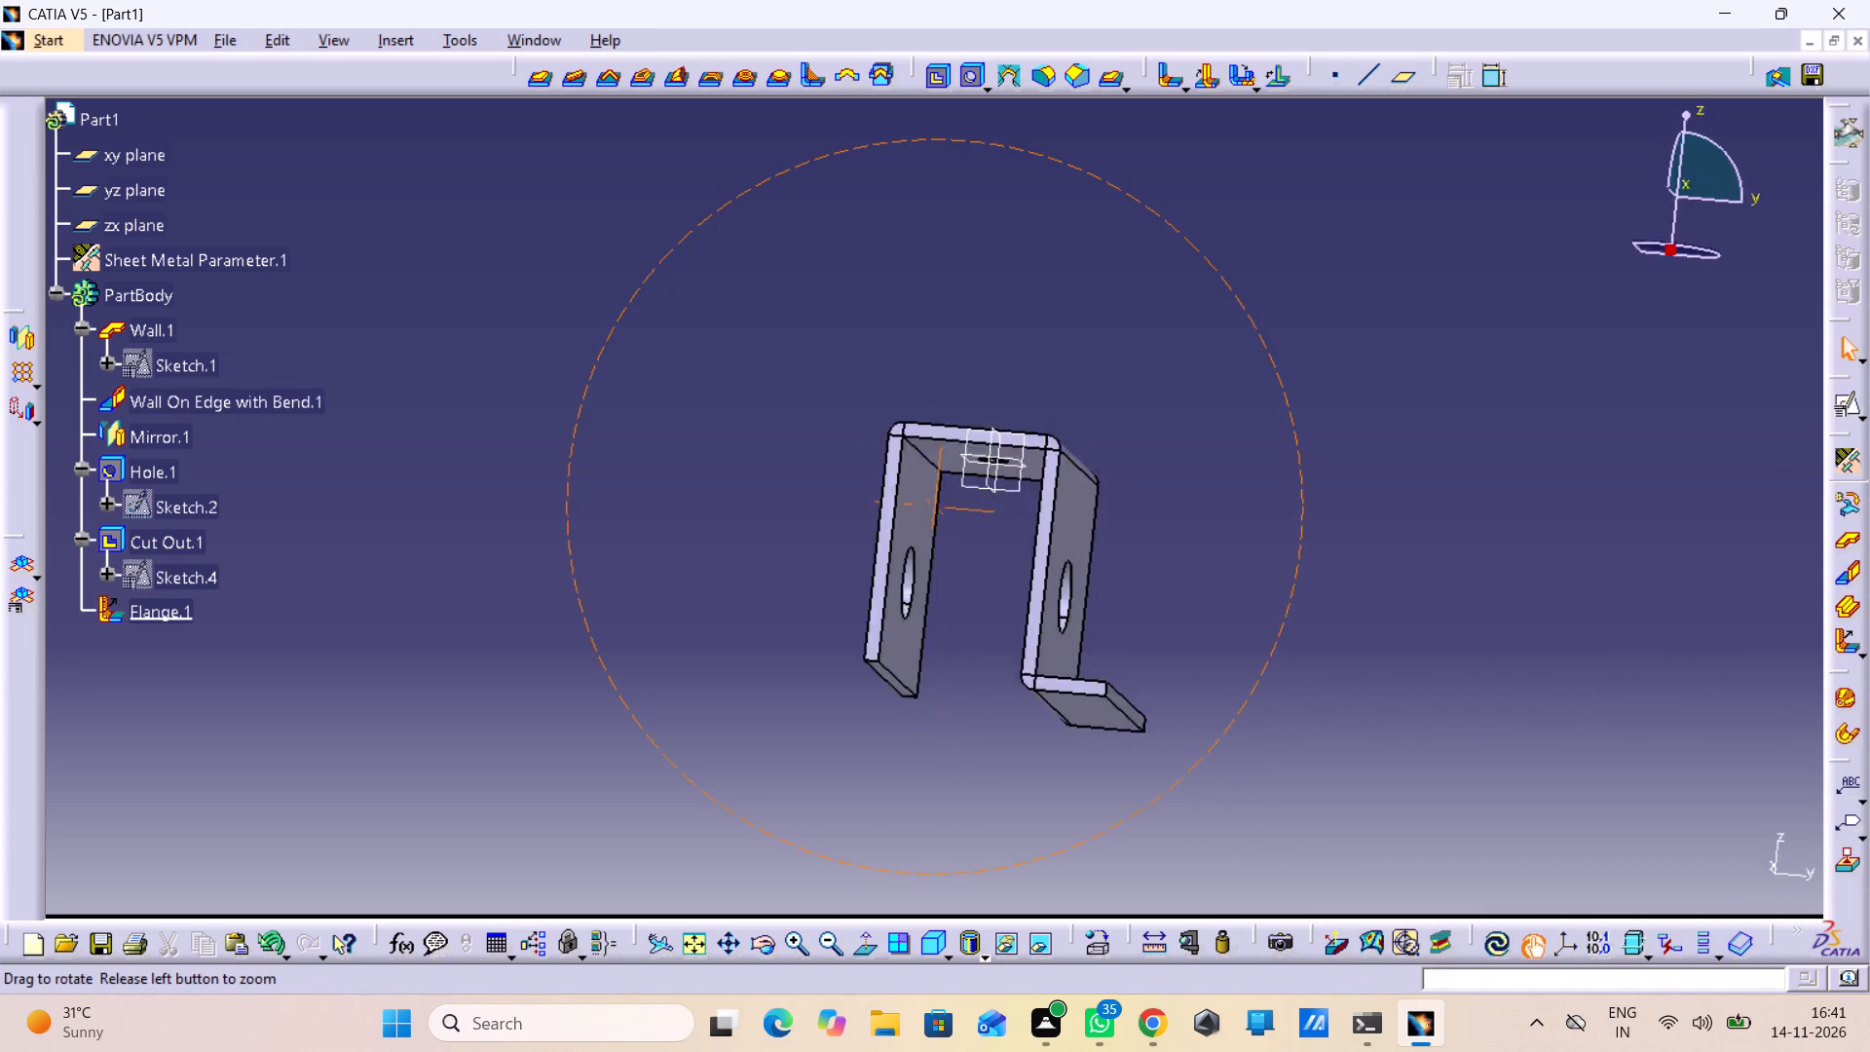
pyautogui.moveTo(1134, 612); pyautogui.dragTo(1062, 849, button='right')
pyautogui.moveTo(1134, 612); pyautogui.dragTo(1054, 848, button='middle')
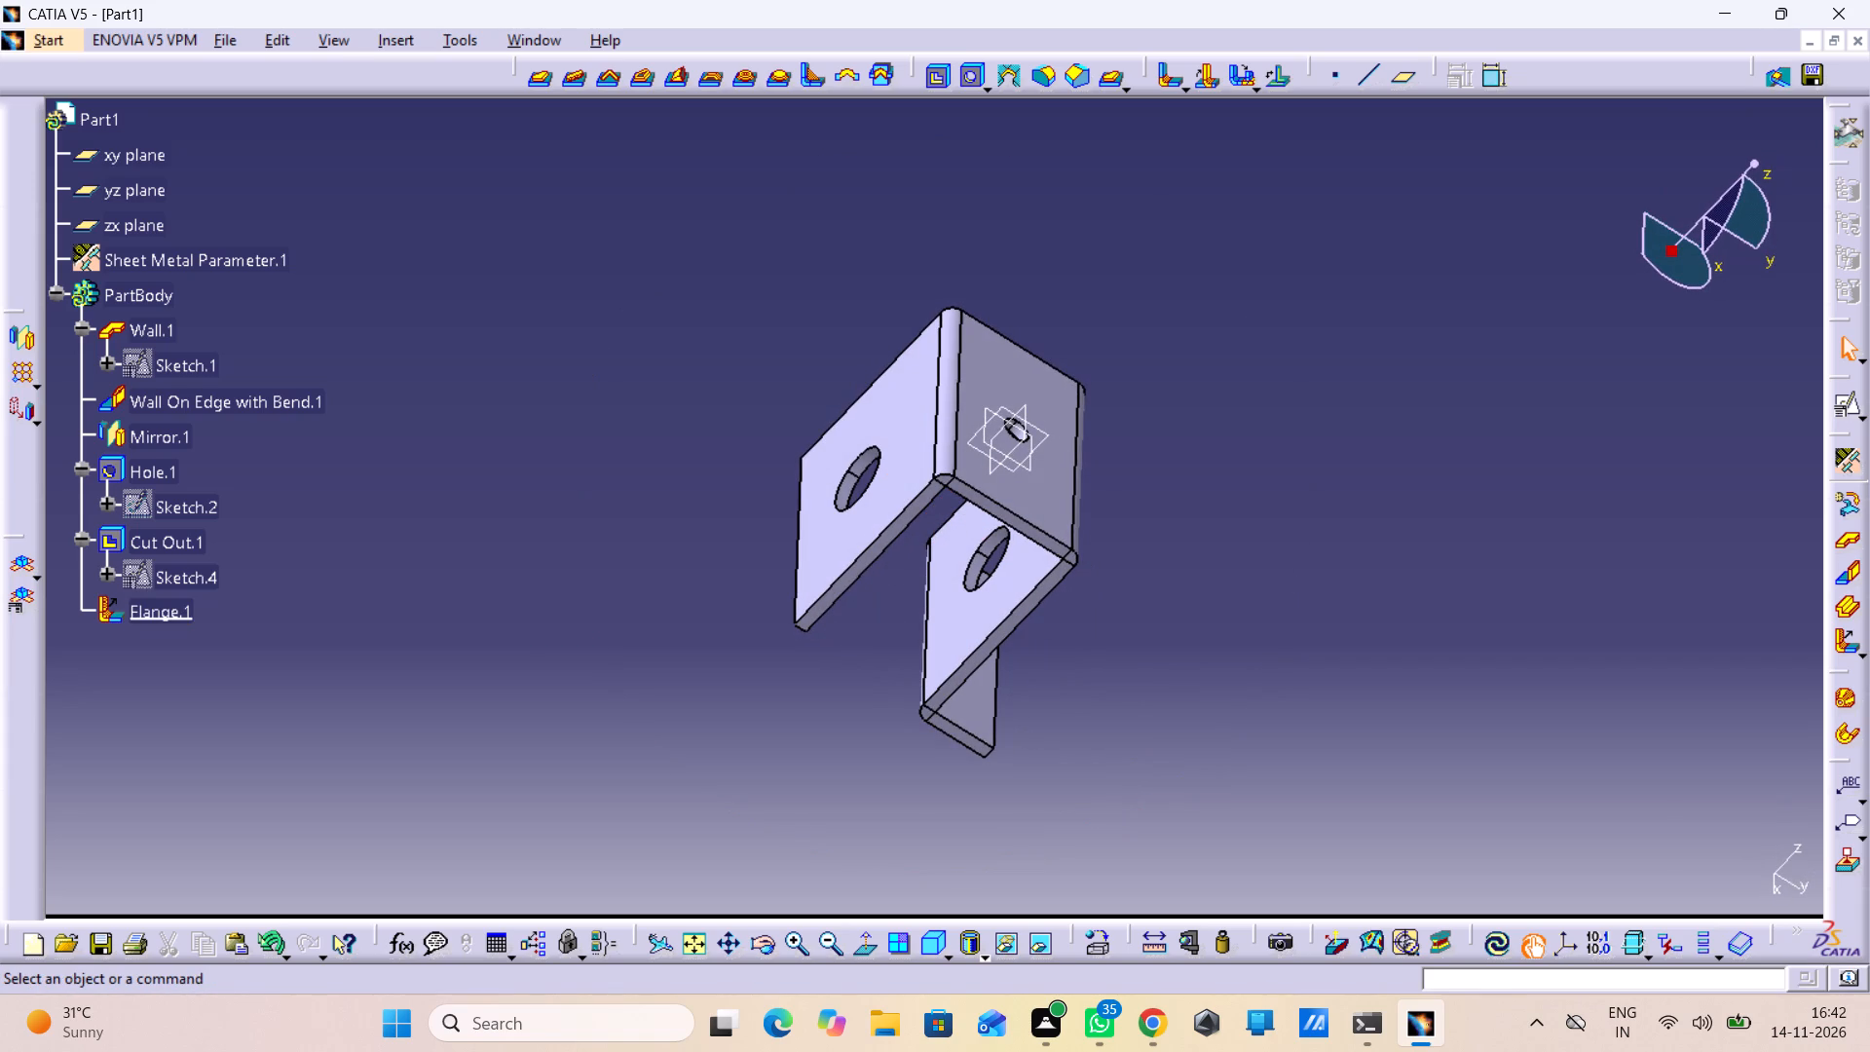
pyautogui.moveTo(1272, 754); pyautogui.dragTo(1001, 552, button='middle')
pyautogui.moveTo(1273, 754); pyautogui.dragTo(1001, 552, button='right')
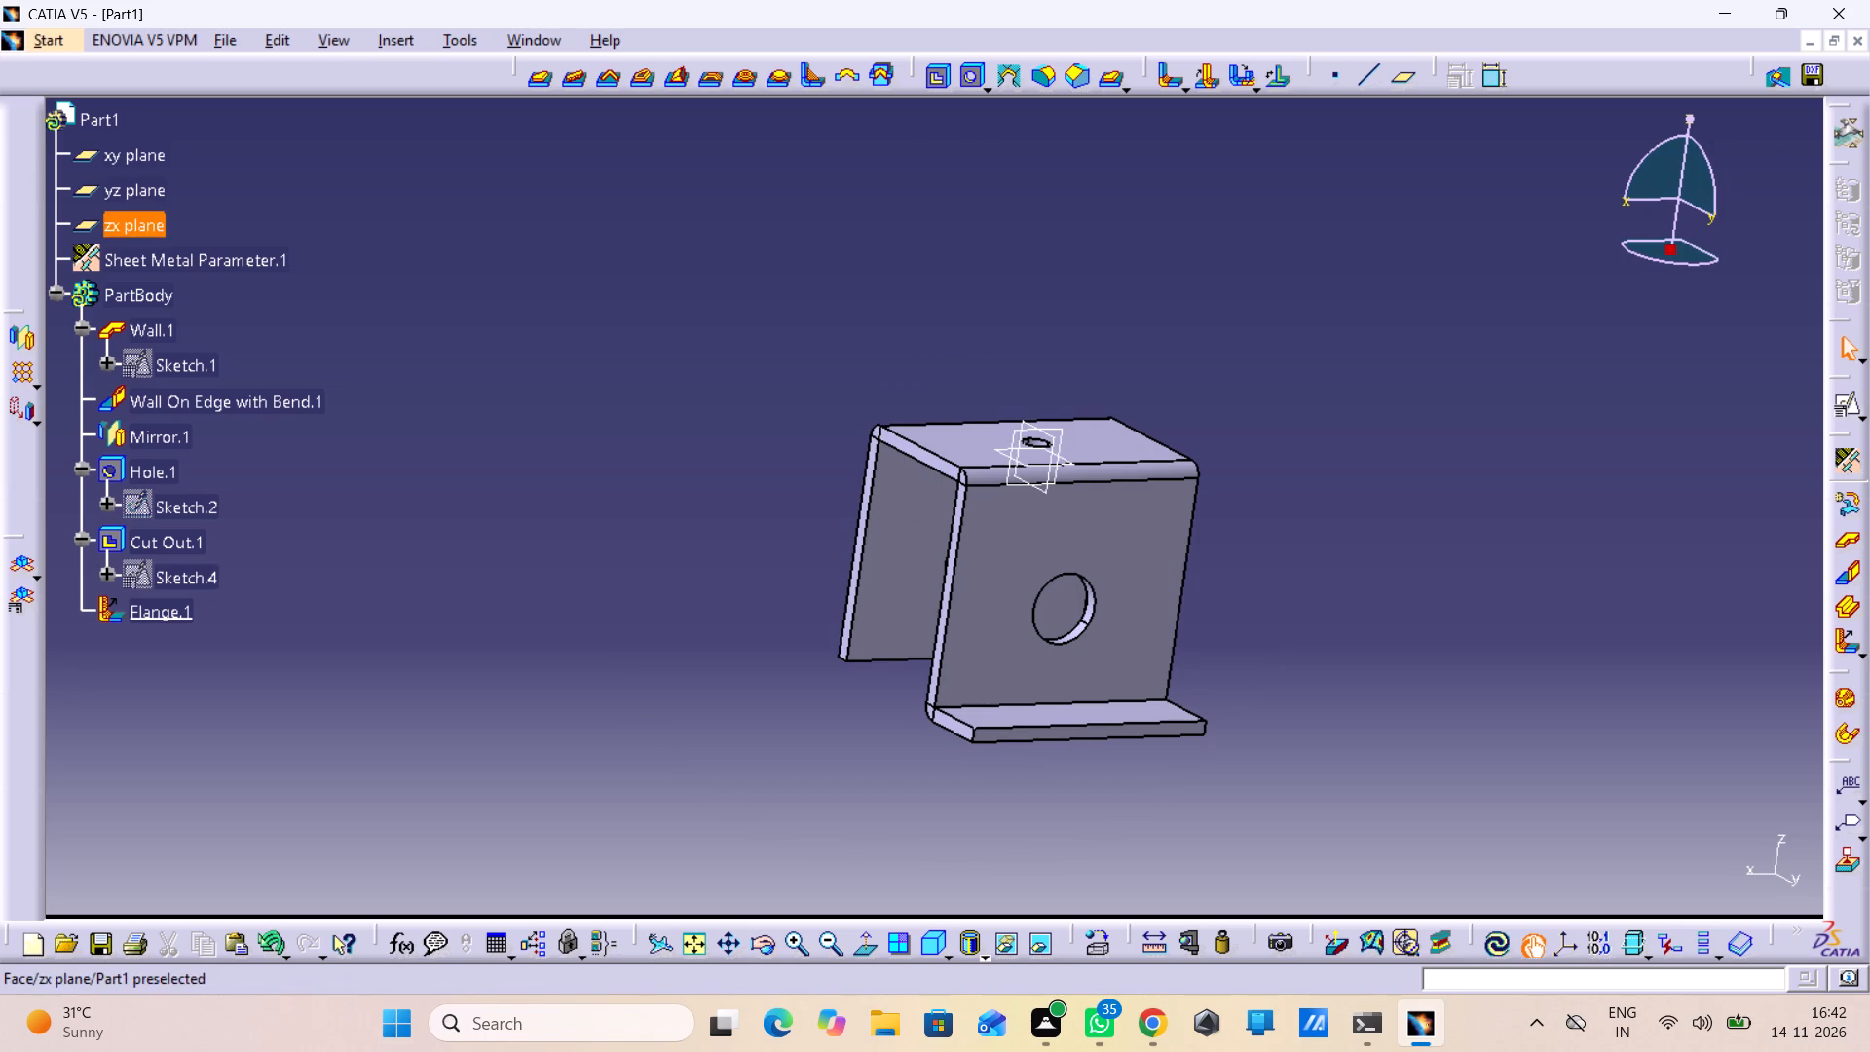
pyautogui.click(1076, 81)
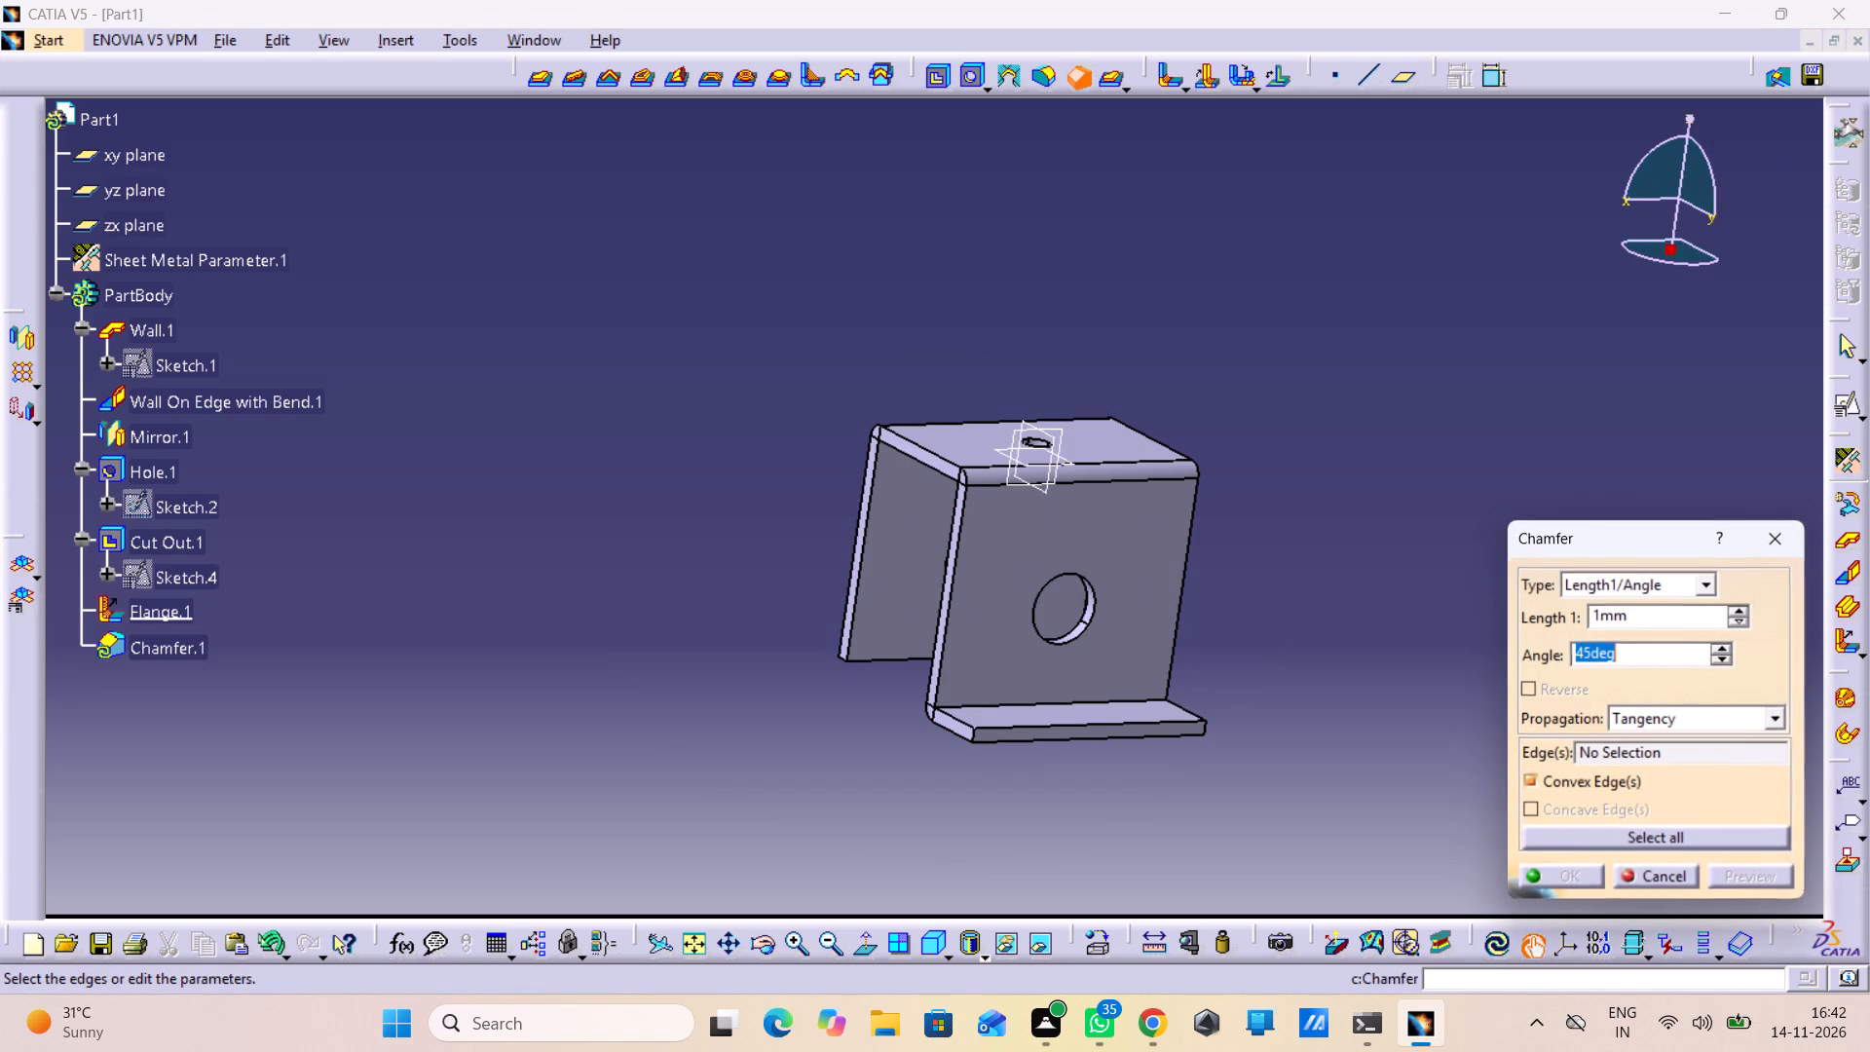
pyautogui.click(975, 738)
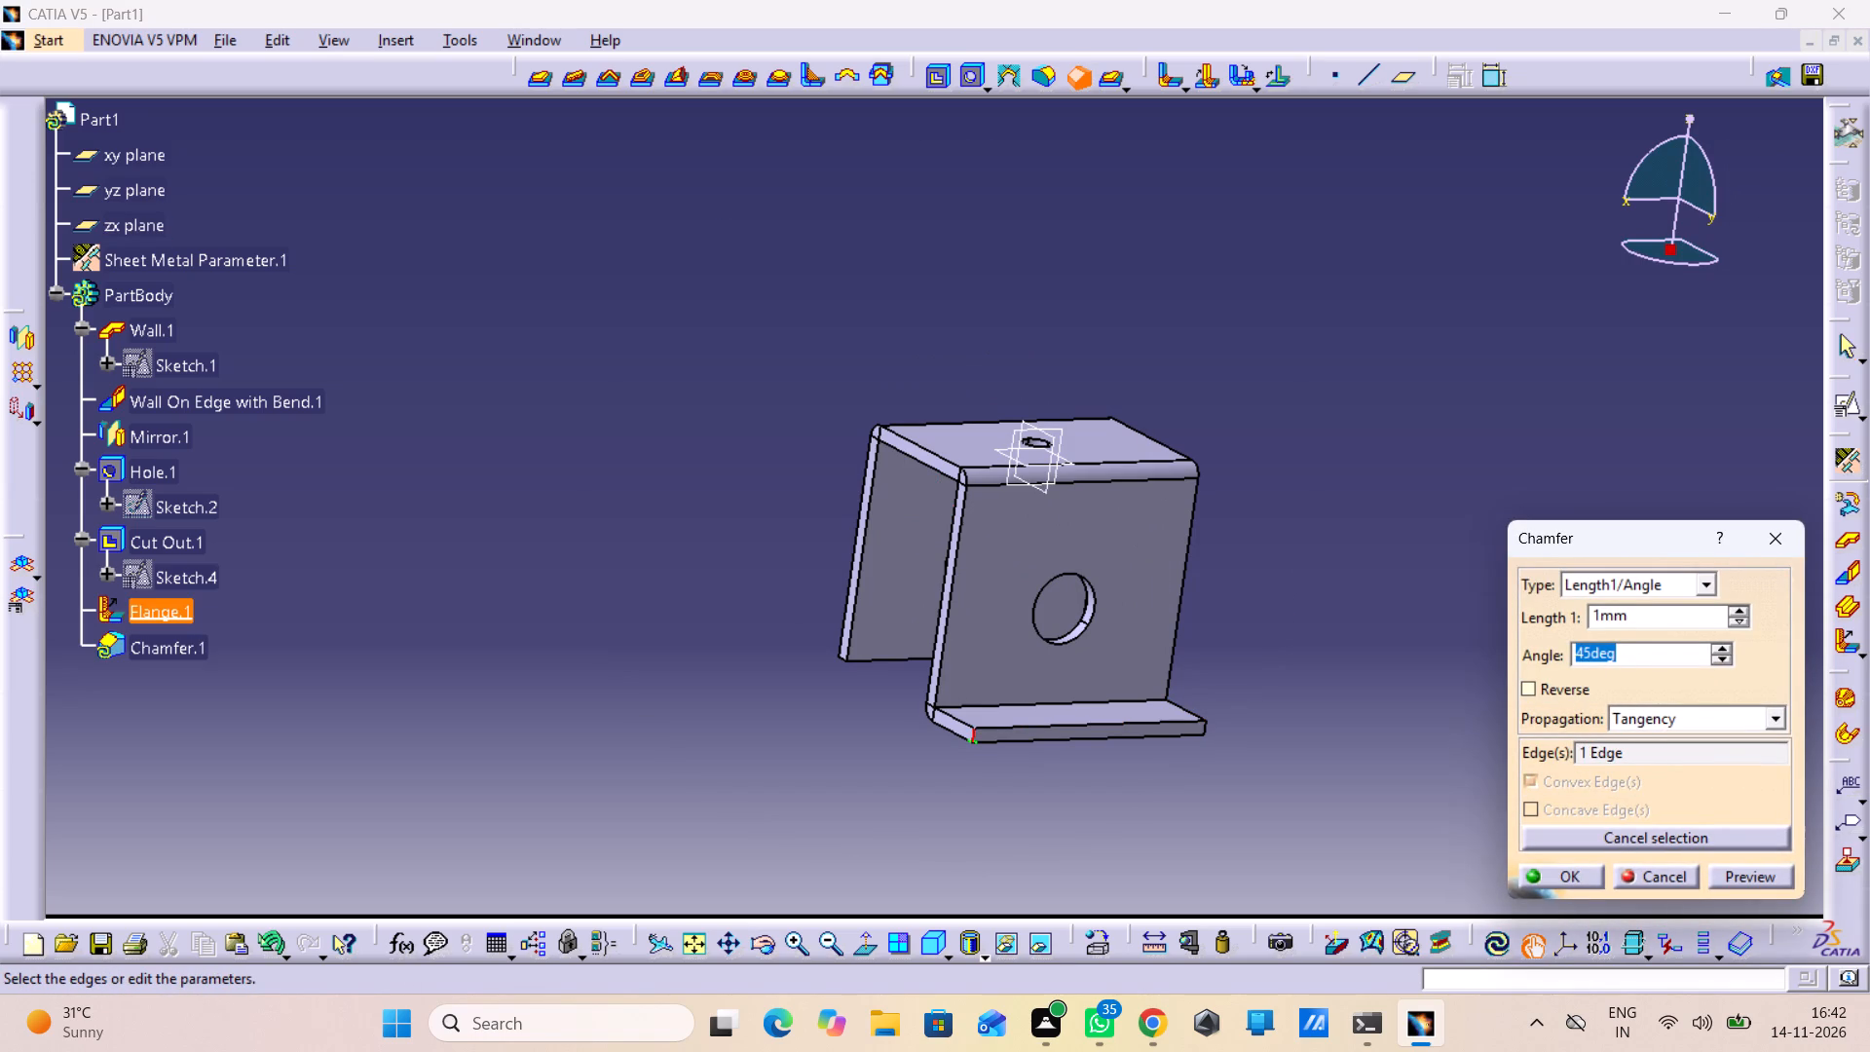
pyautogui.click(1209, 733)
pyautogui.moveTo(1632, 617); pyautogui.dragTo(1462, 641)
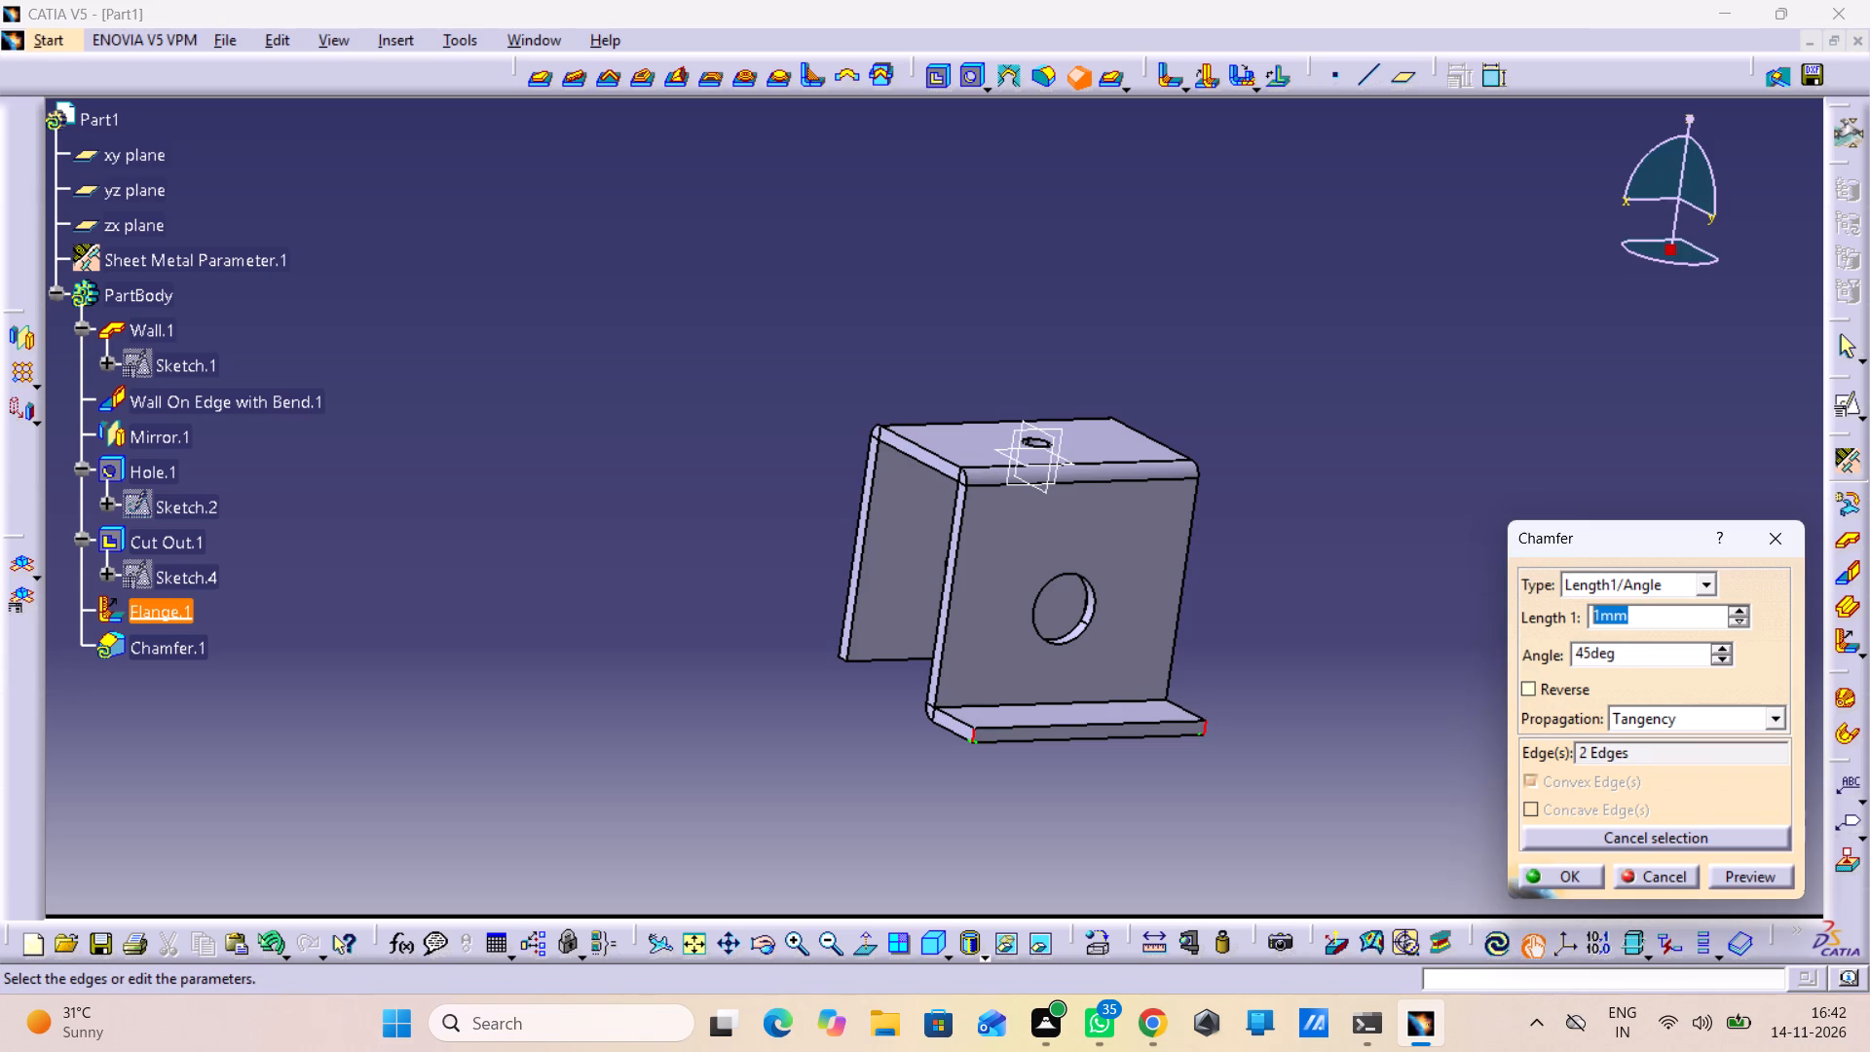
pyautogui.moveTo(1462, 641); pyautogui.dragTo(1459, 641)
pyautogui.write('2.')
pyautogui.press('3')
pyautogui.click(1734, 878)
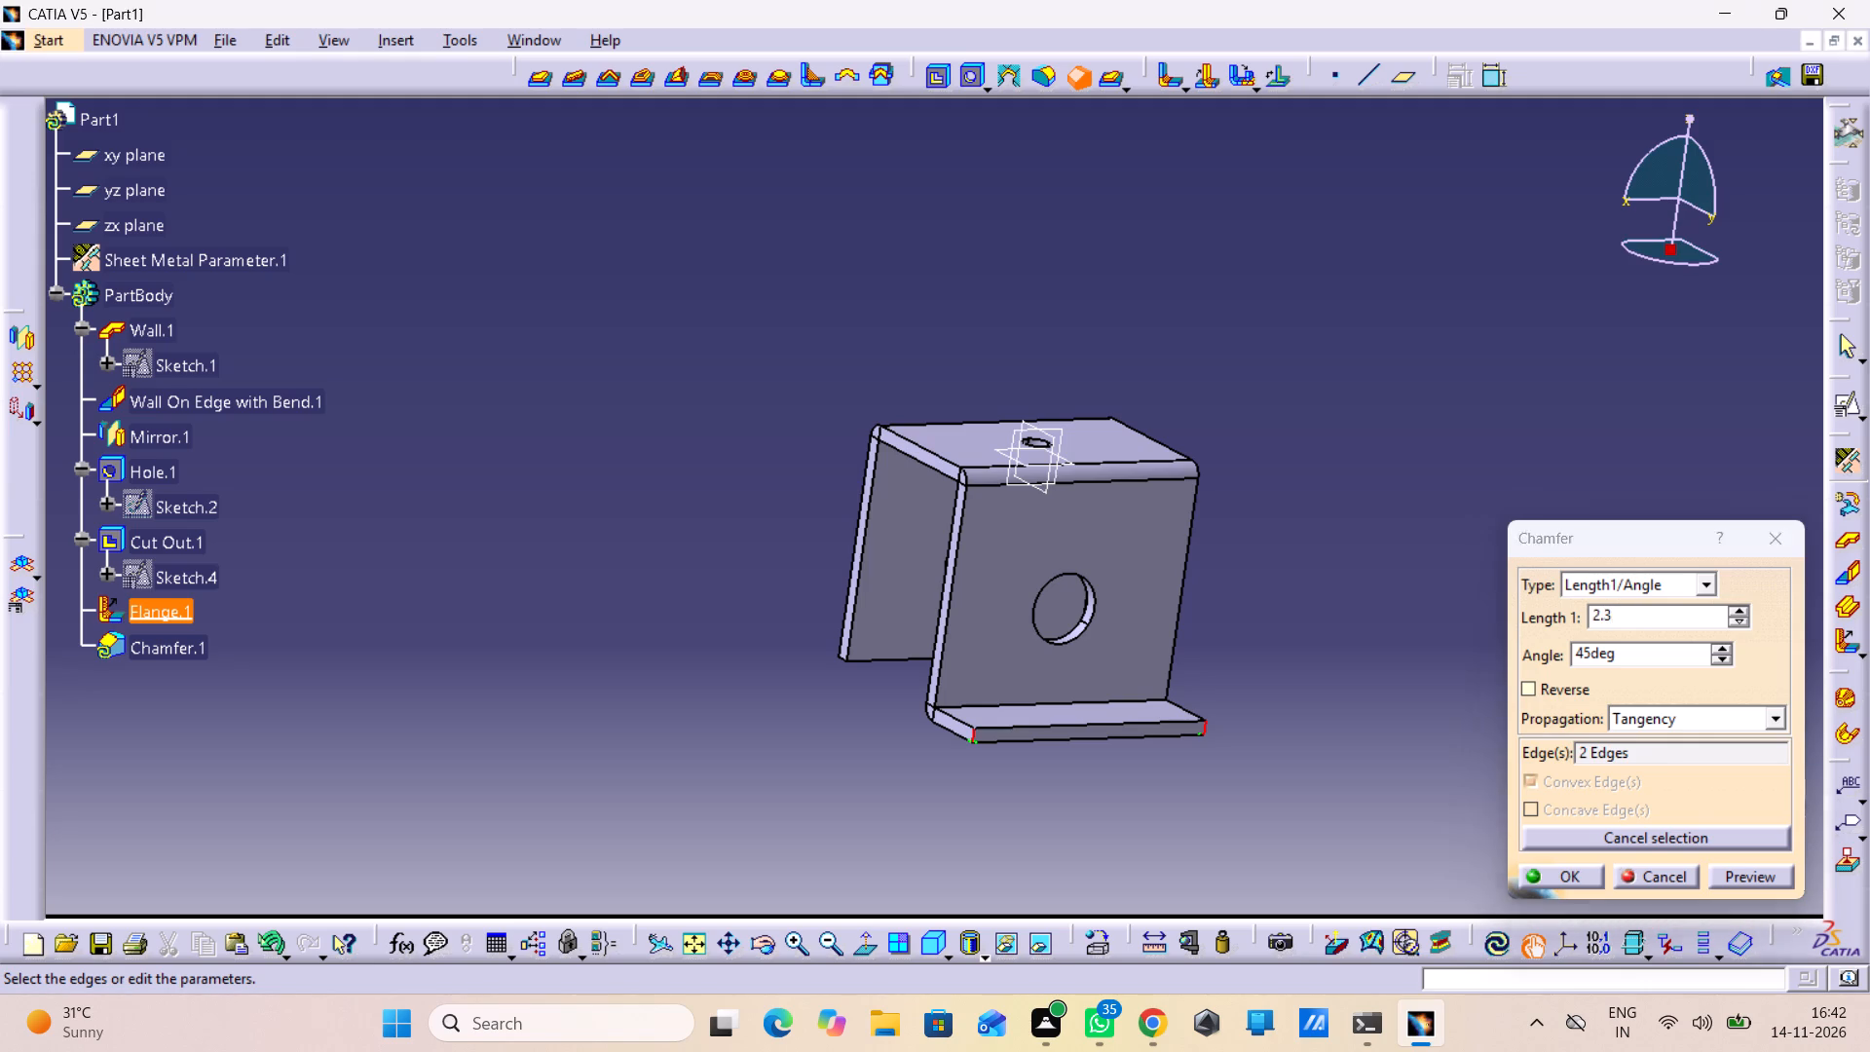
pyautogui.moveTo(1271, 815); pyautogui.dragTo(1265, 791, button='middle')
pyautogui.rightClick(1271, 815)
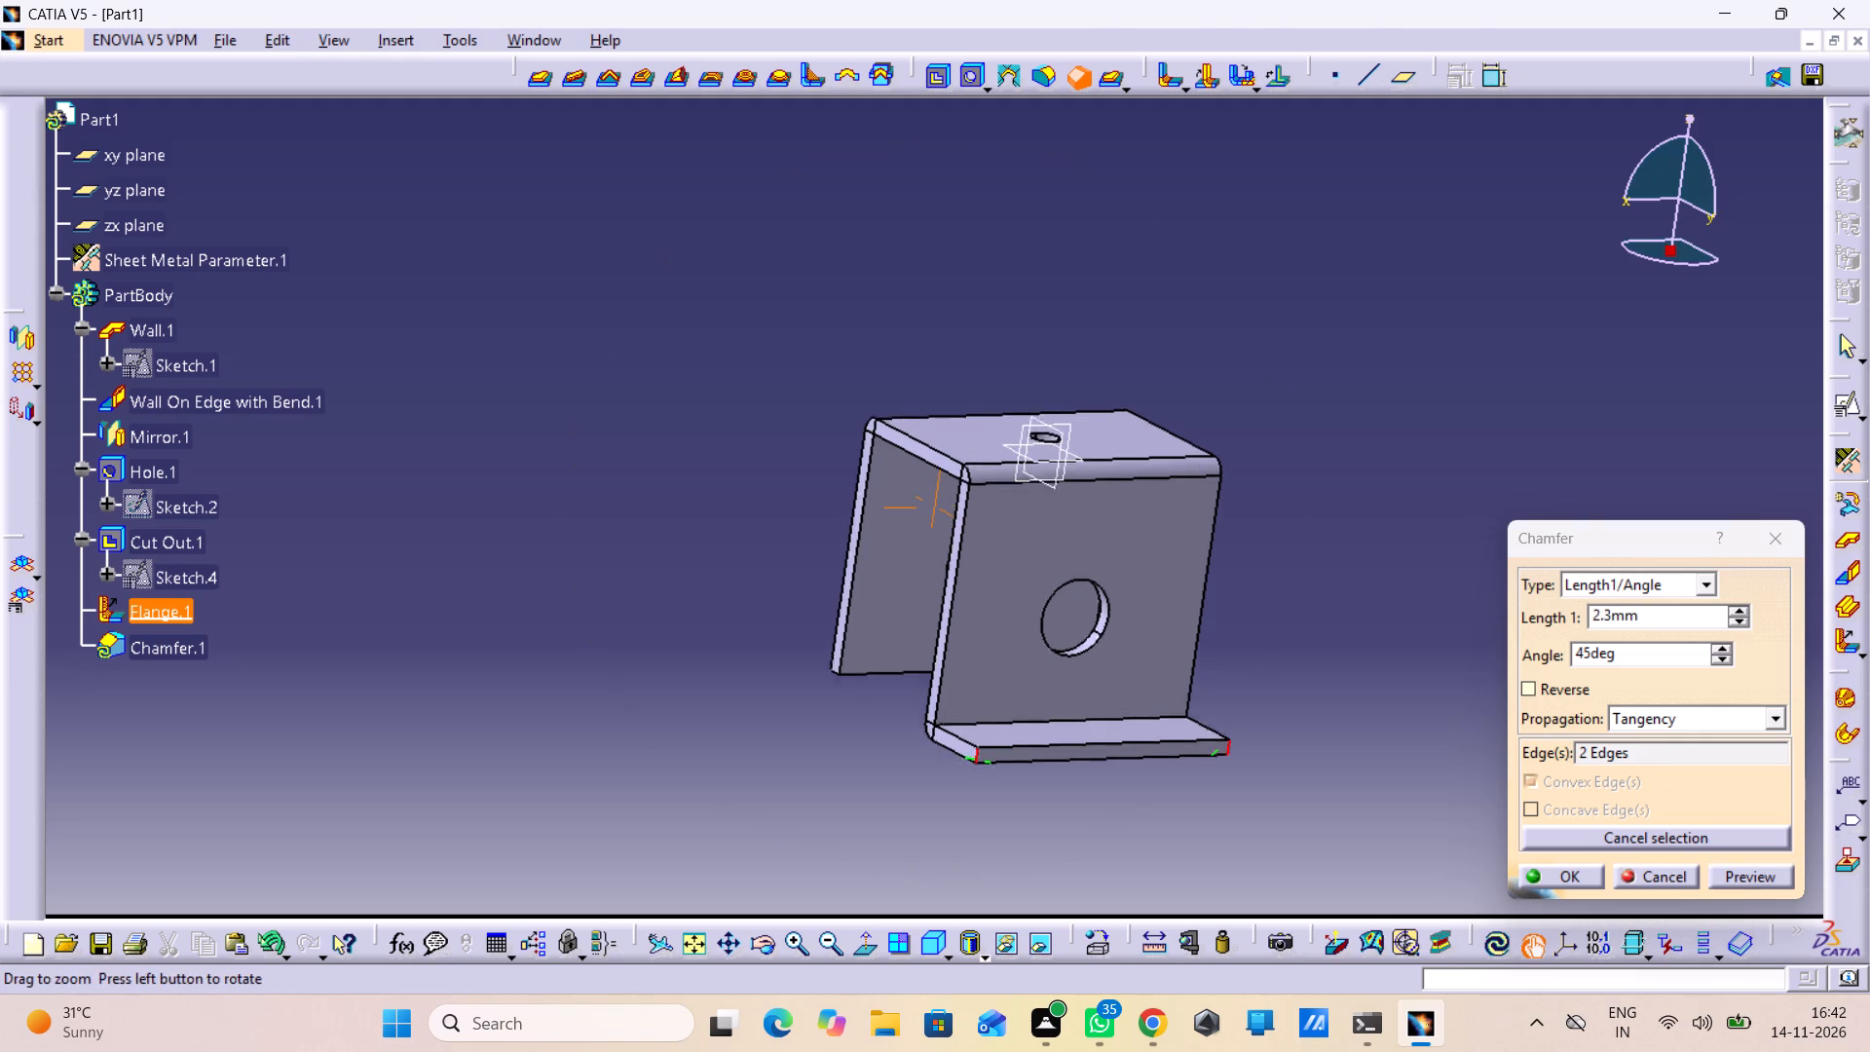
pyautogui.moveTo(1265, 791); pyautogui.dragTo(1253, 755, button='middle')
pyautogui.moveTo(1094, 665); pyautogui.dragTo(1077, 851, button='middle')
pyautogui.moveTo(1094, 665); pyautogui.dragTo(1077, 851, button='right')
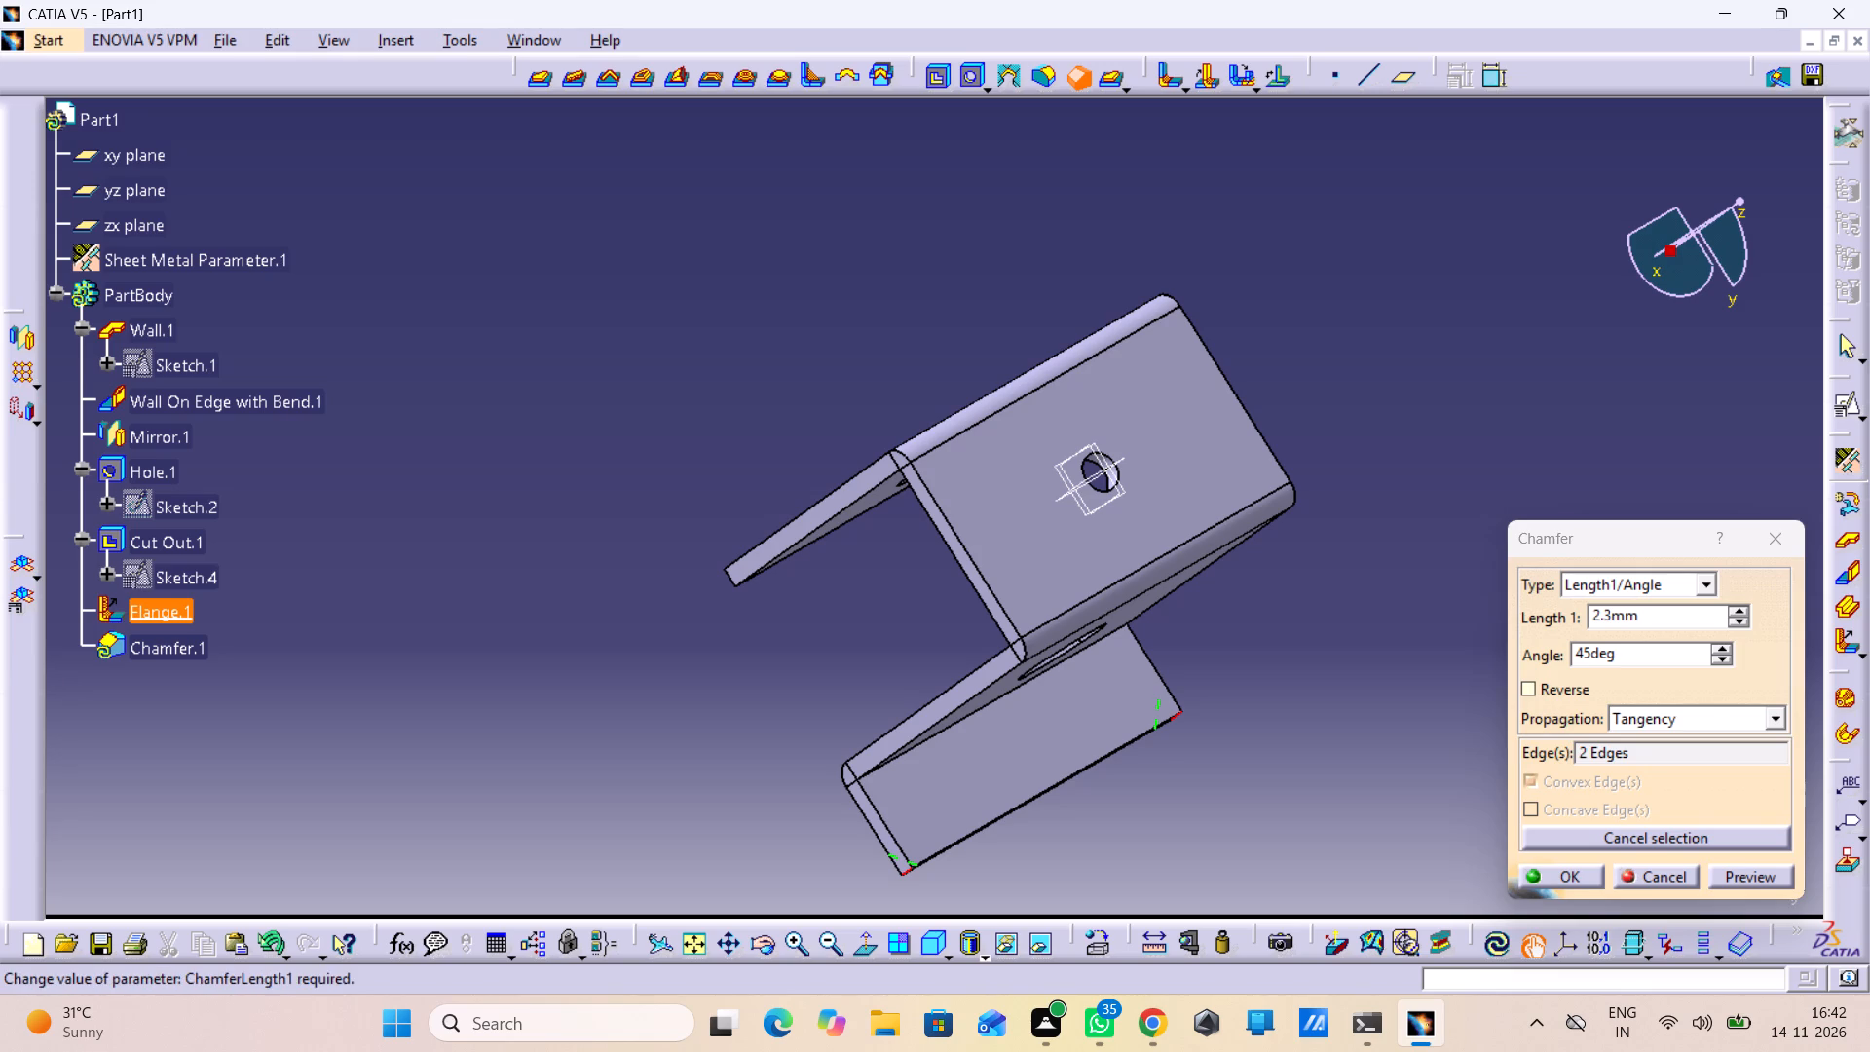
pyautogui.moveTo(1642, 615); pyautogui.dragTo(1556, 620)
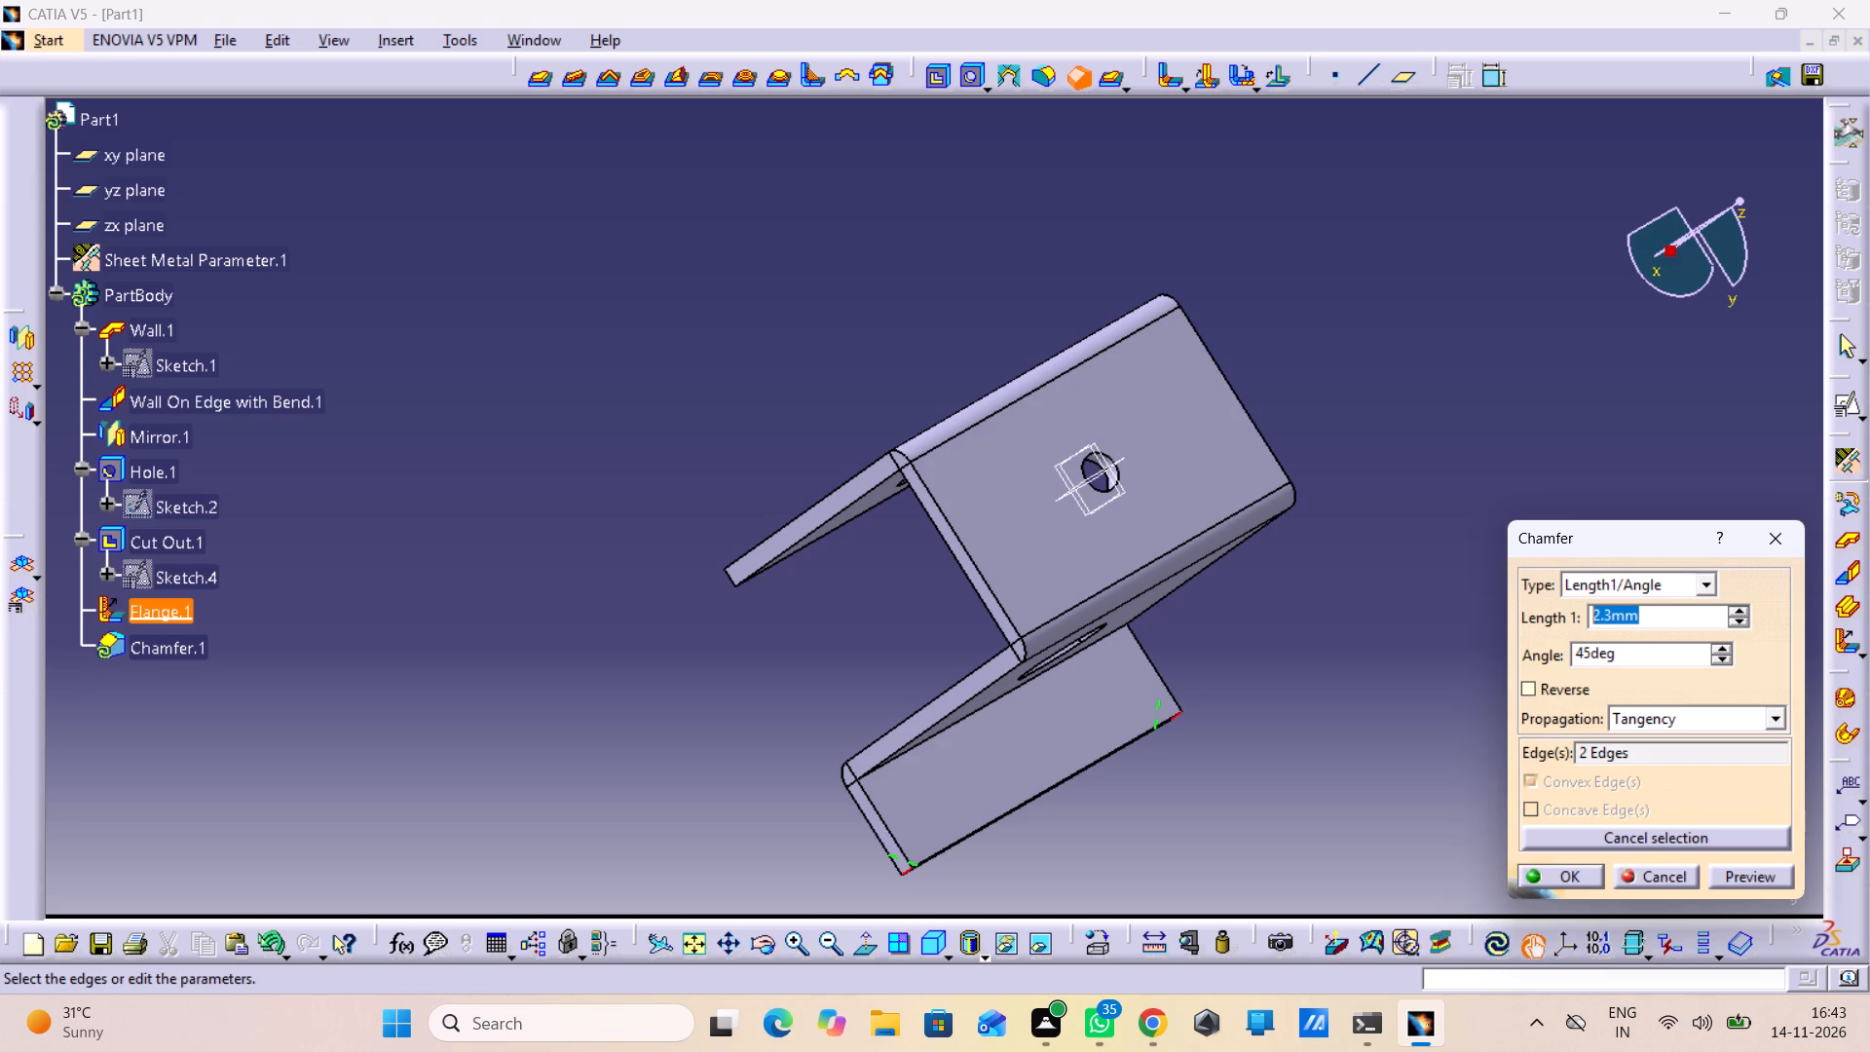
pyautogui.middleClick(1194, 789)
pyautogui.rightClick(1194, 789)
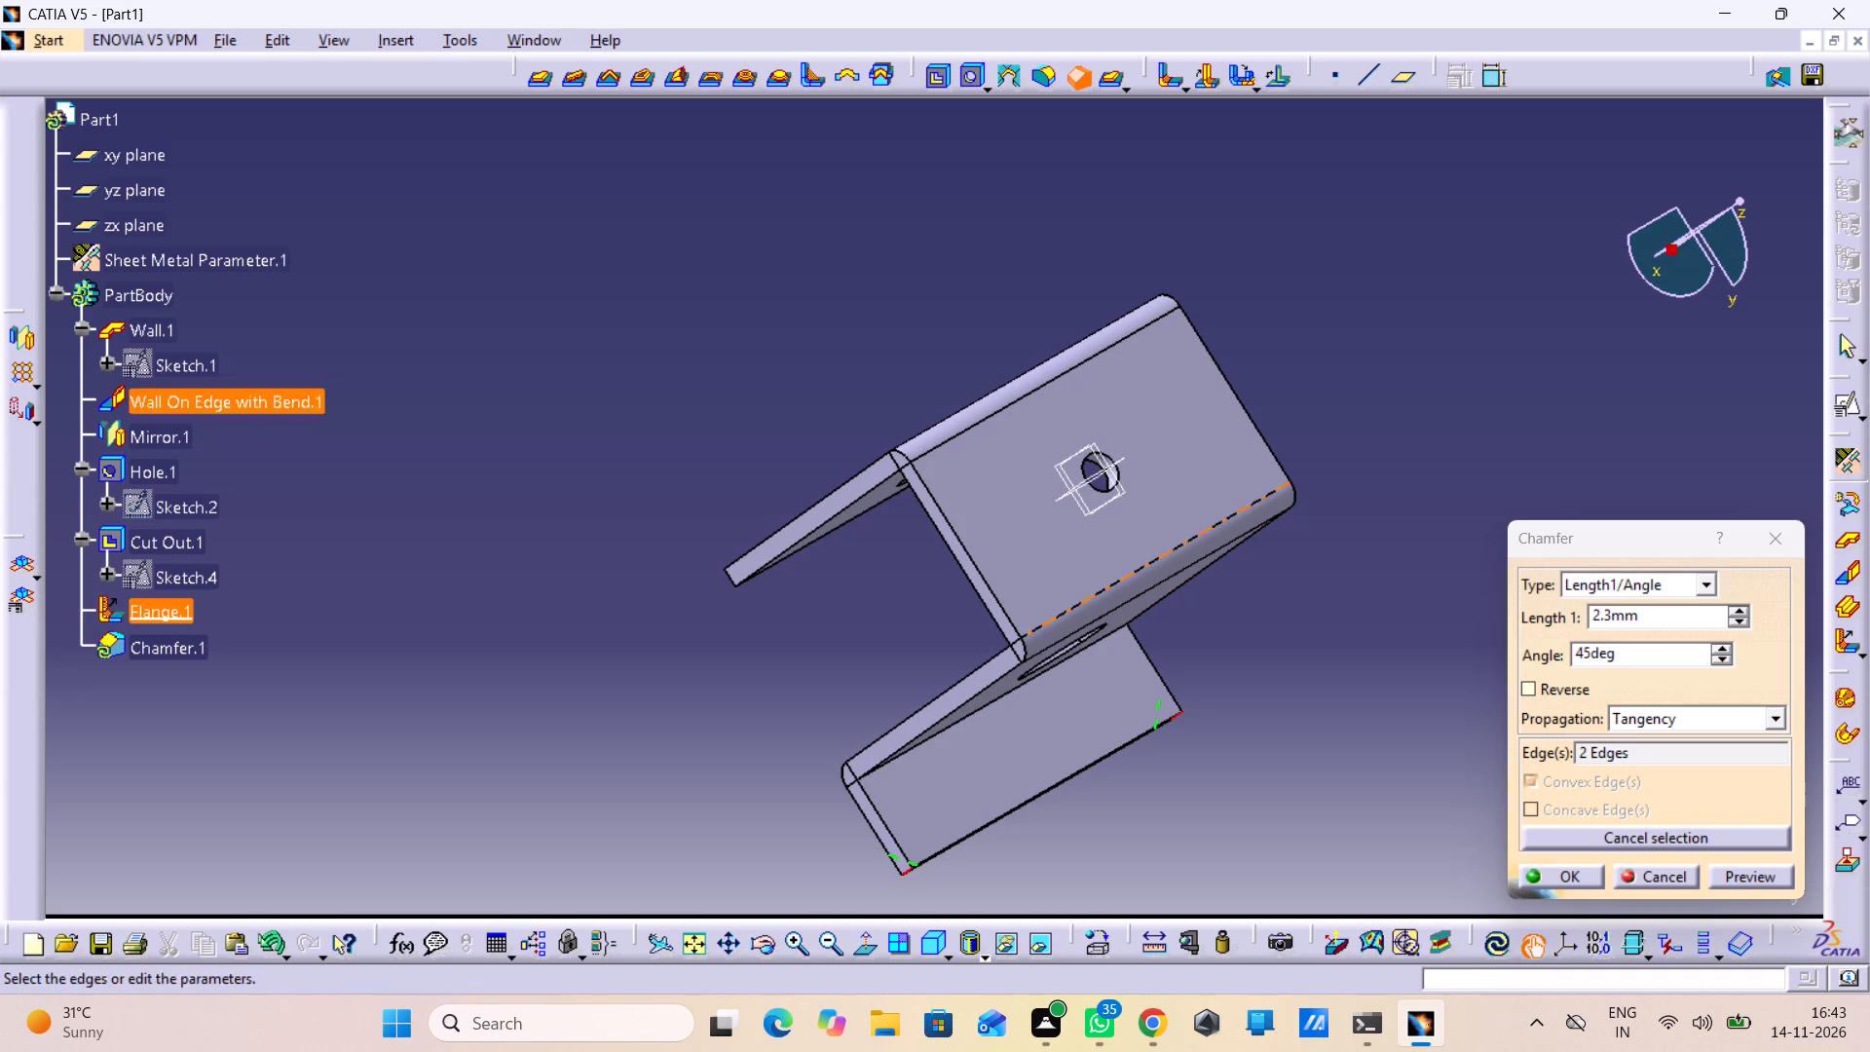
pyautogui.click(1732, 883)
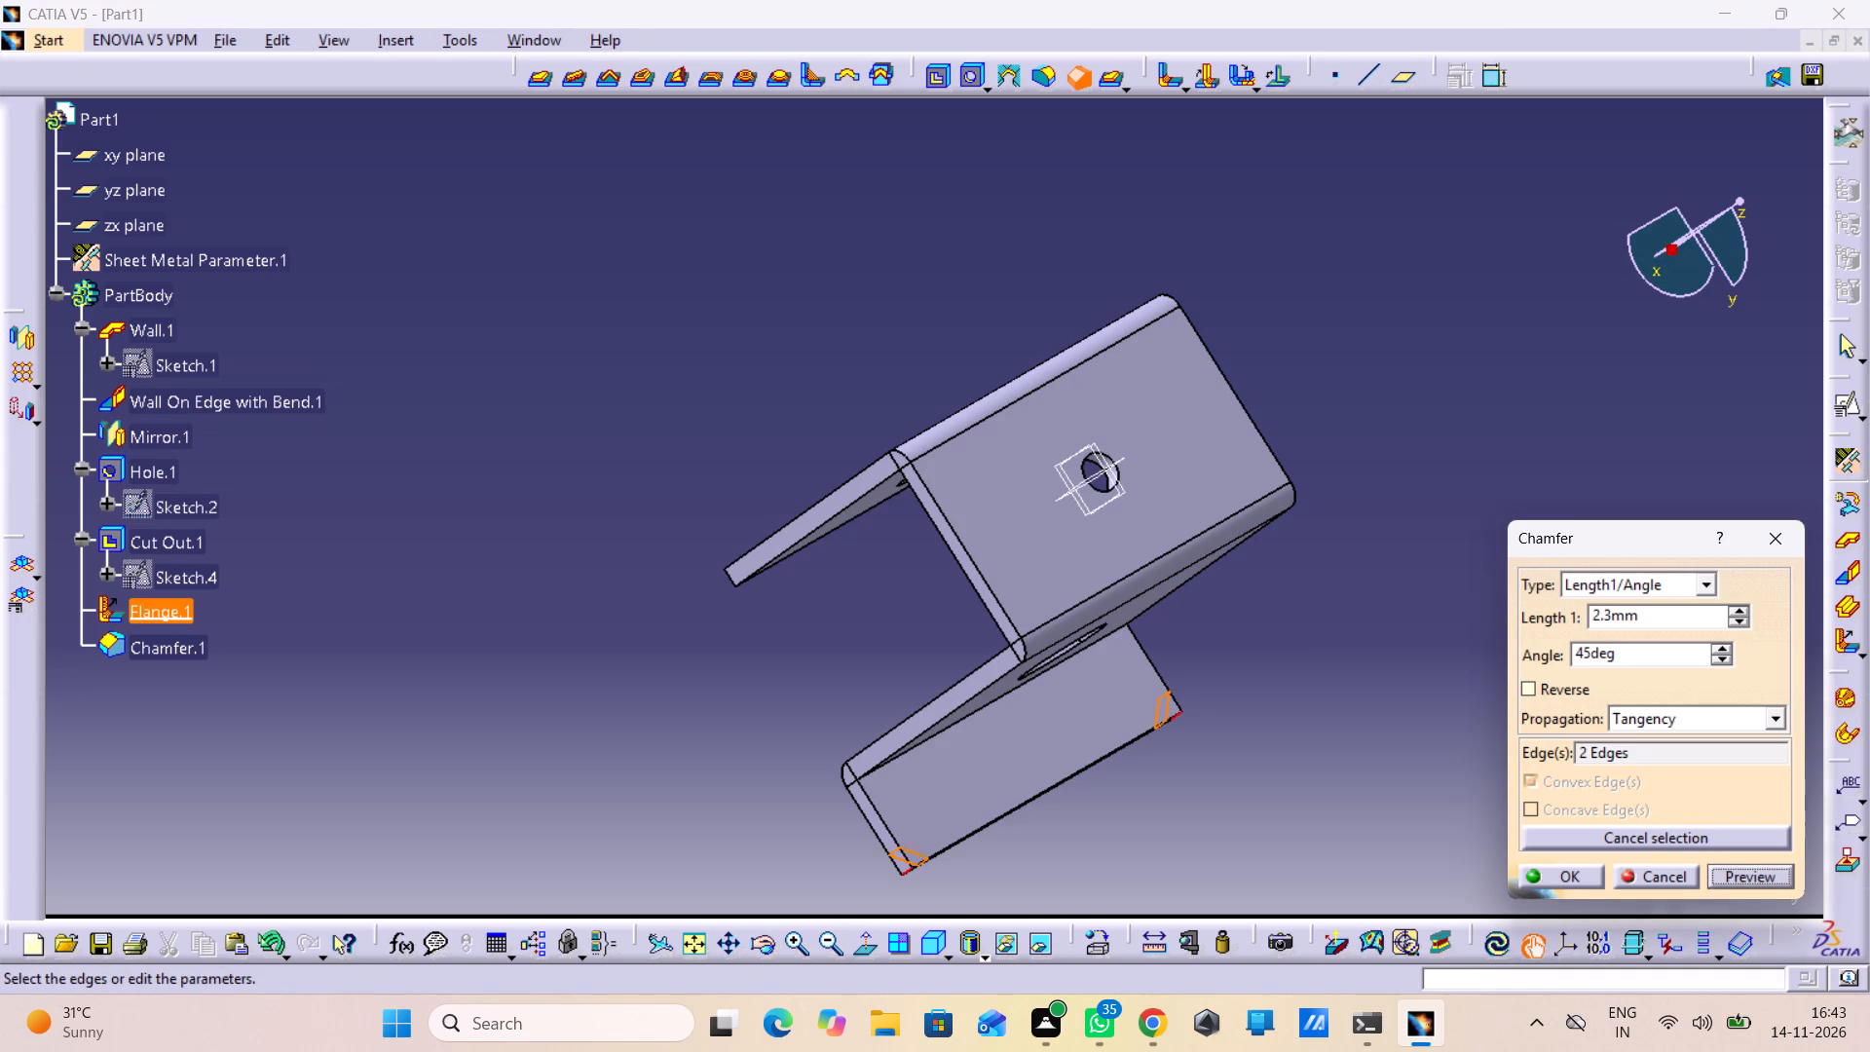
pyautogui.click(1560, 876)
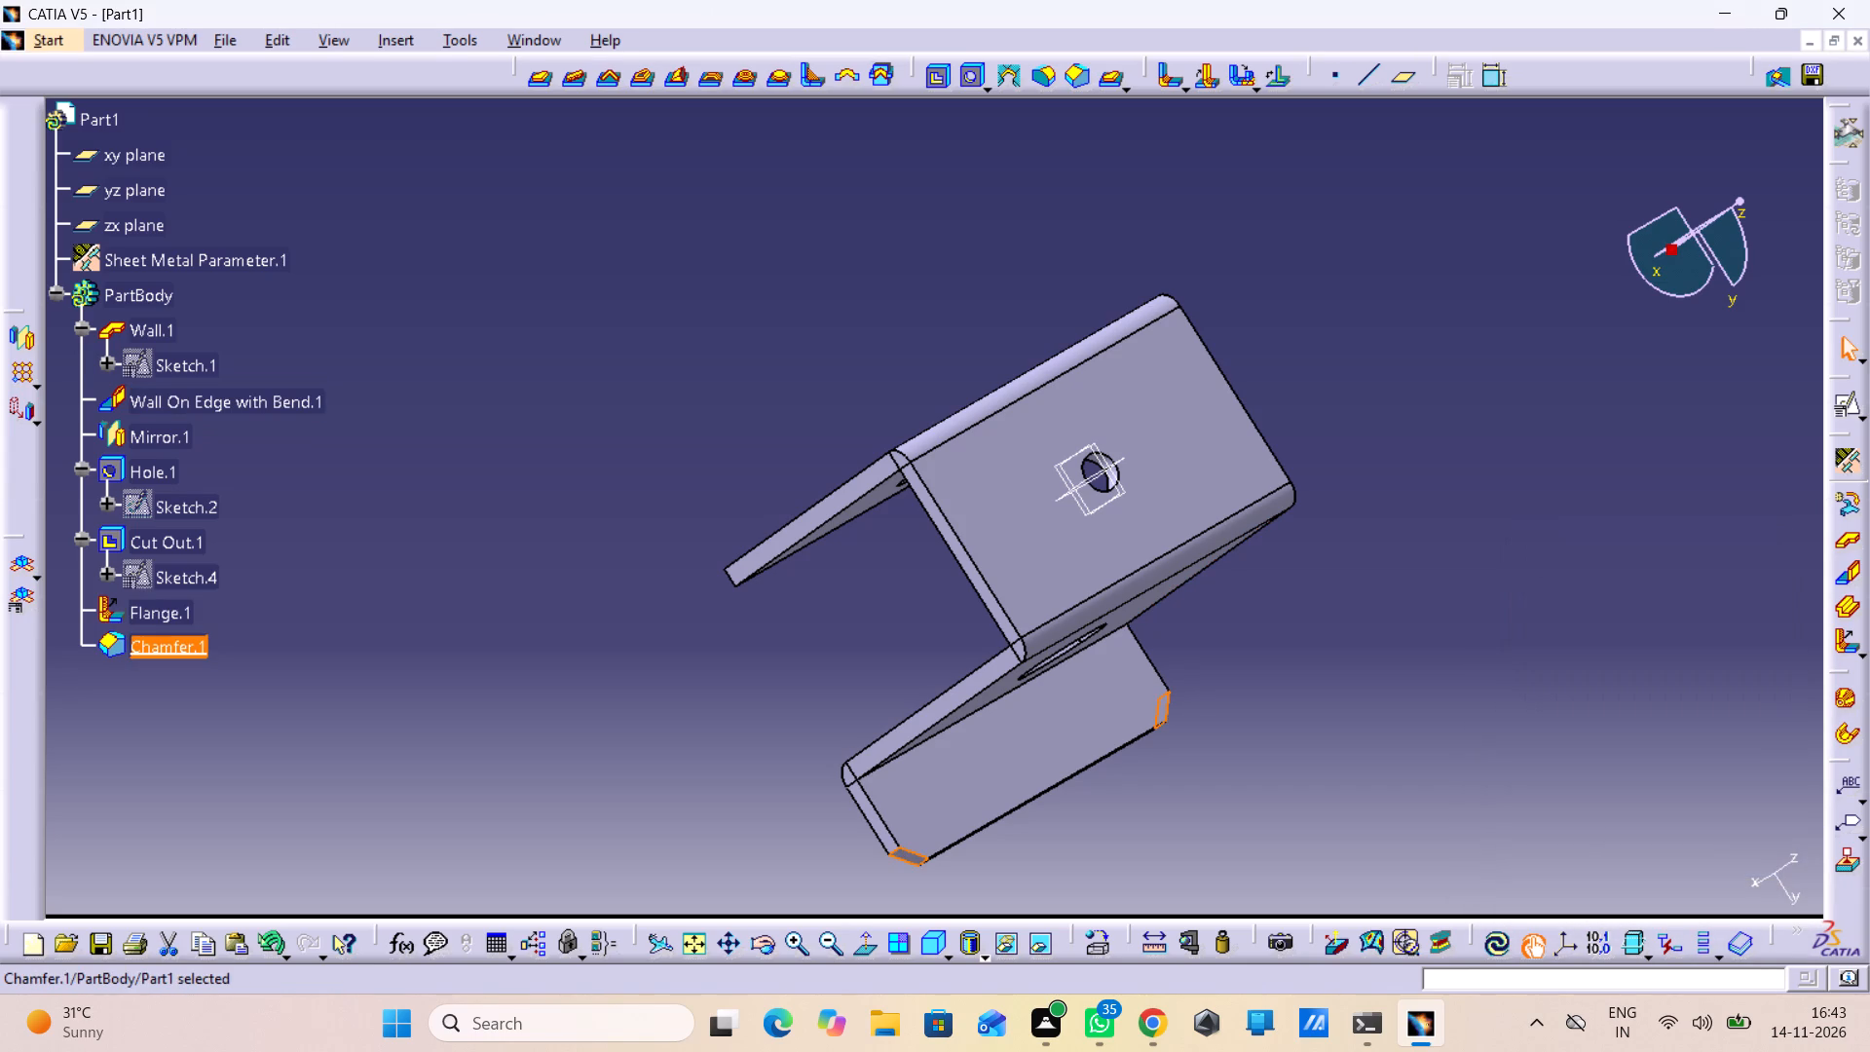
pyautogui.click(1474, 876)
# Inspect the chamfered flange corners up close and review the chamfer's definition.
pyautogui.moveTo(1087, 880); pyautogui.dragTo(1052, 737, button='middle')
pyautogui.moveTo(1087, 880); pyautogui.dragTo(1052, 737, button='right')
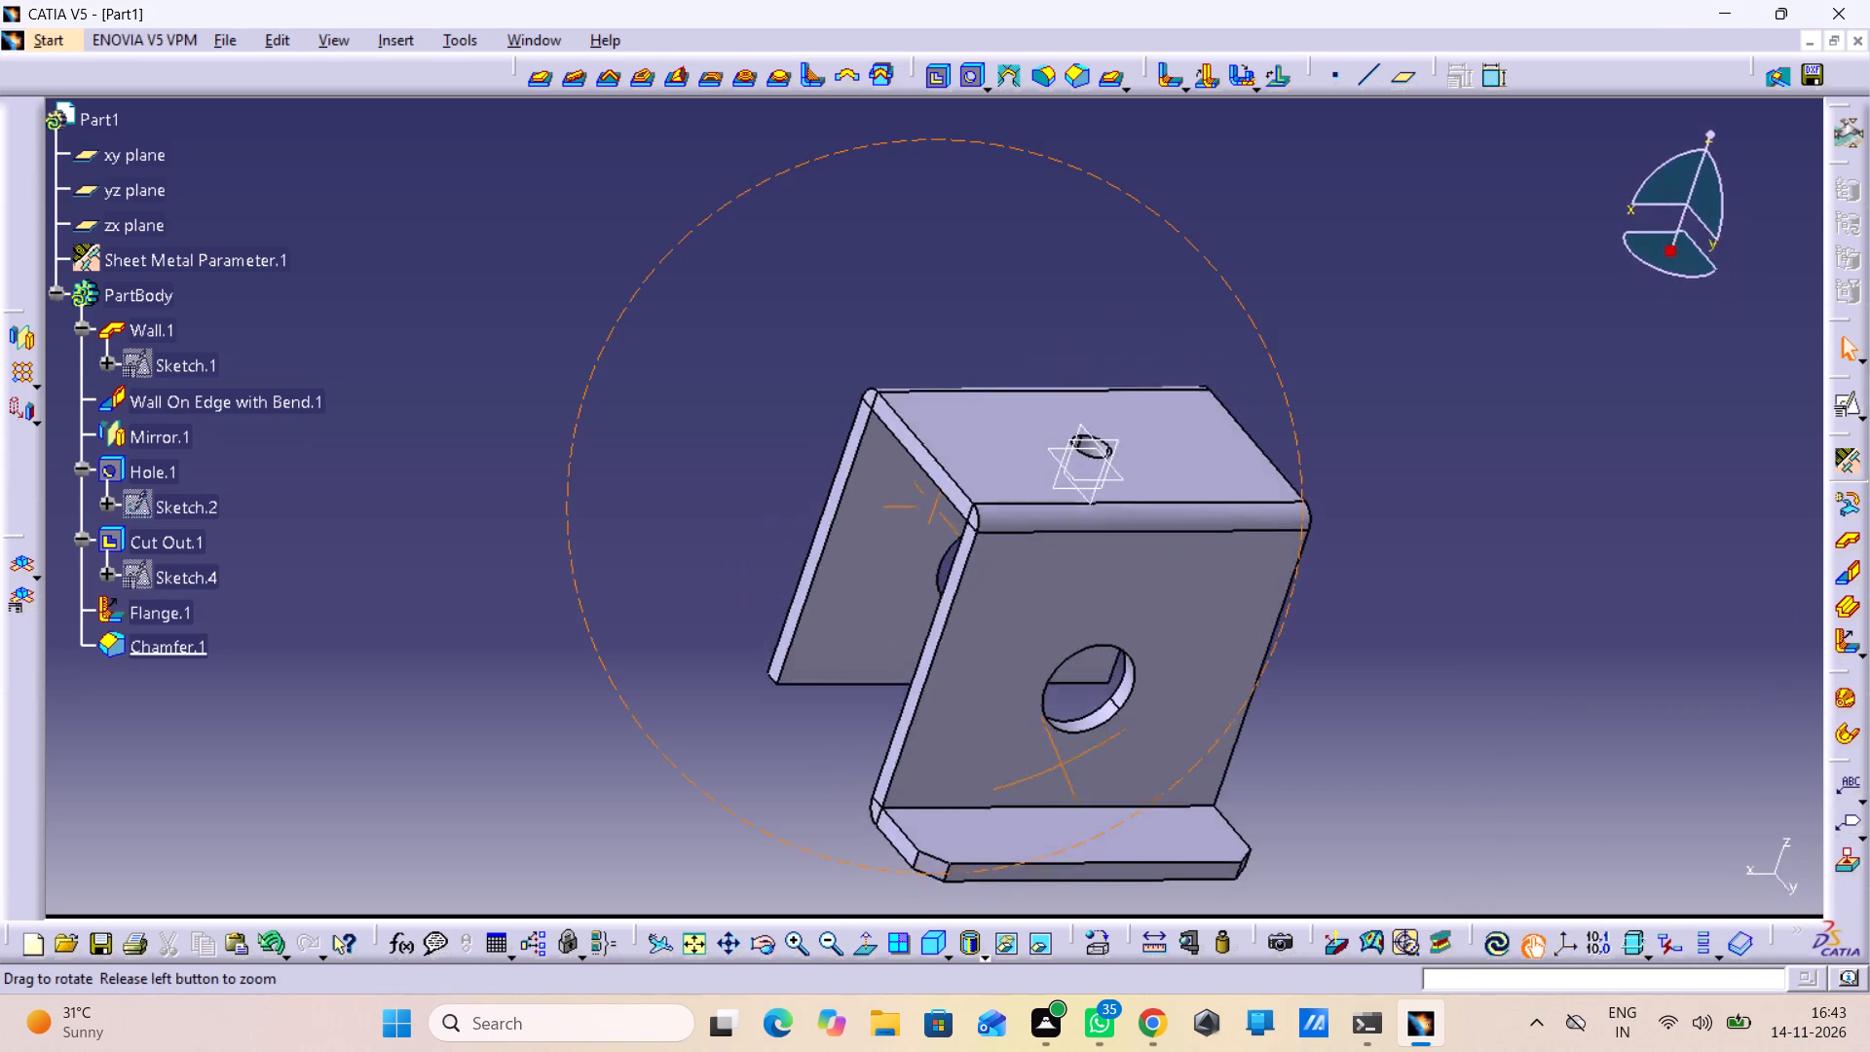
pyautogui.moveTo(1052, 737); pyautogui.dragTo(1036, 671, button='right')
pyautogui.moveTo(1052, 737); pyautogui.dragTo(1036, 671, button='middle')
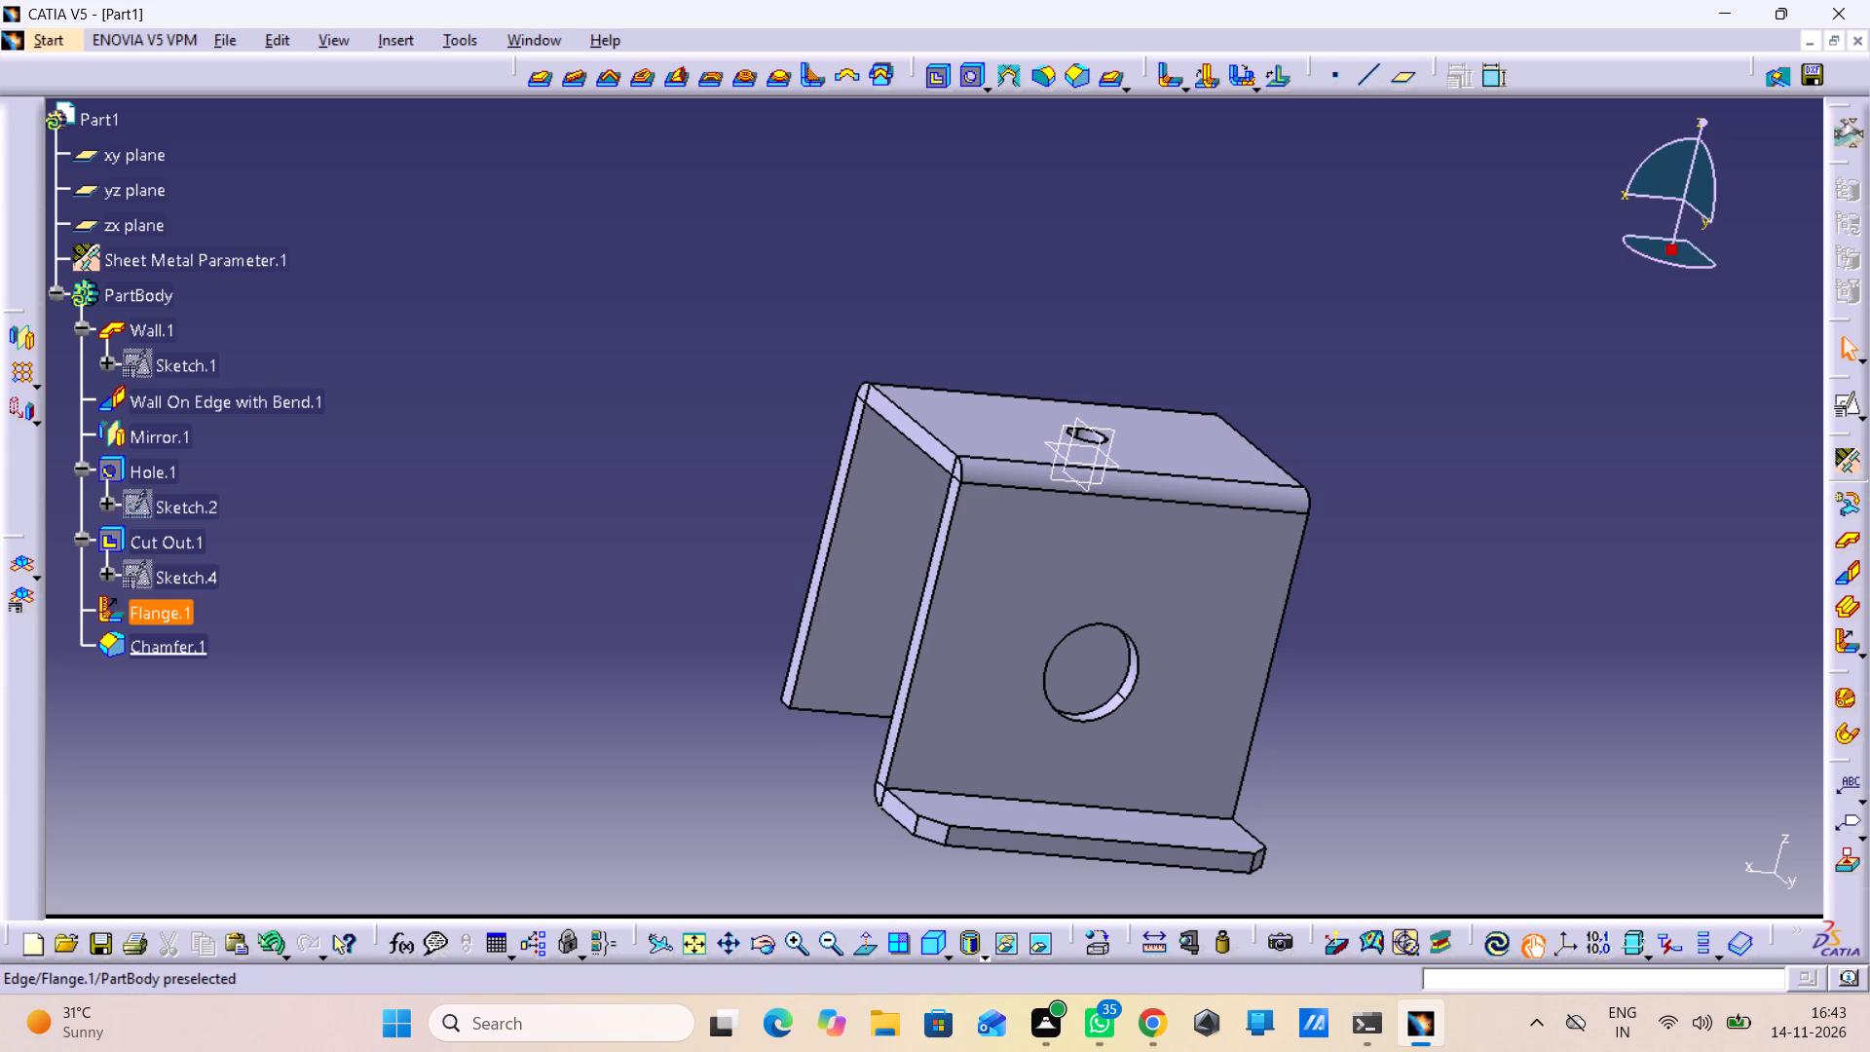
pyautogui.moveTo(960, 863); pyautogui.dragTo(954, 735, button='middle')
pyautogui.rightClick(962, 865)
pyautogui.moveTo(956, 728); pyautogui.dragTo(984, 238, button='middle')
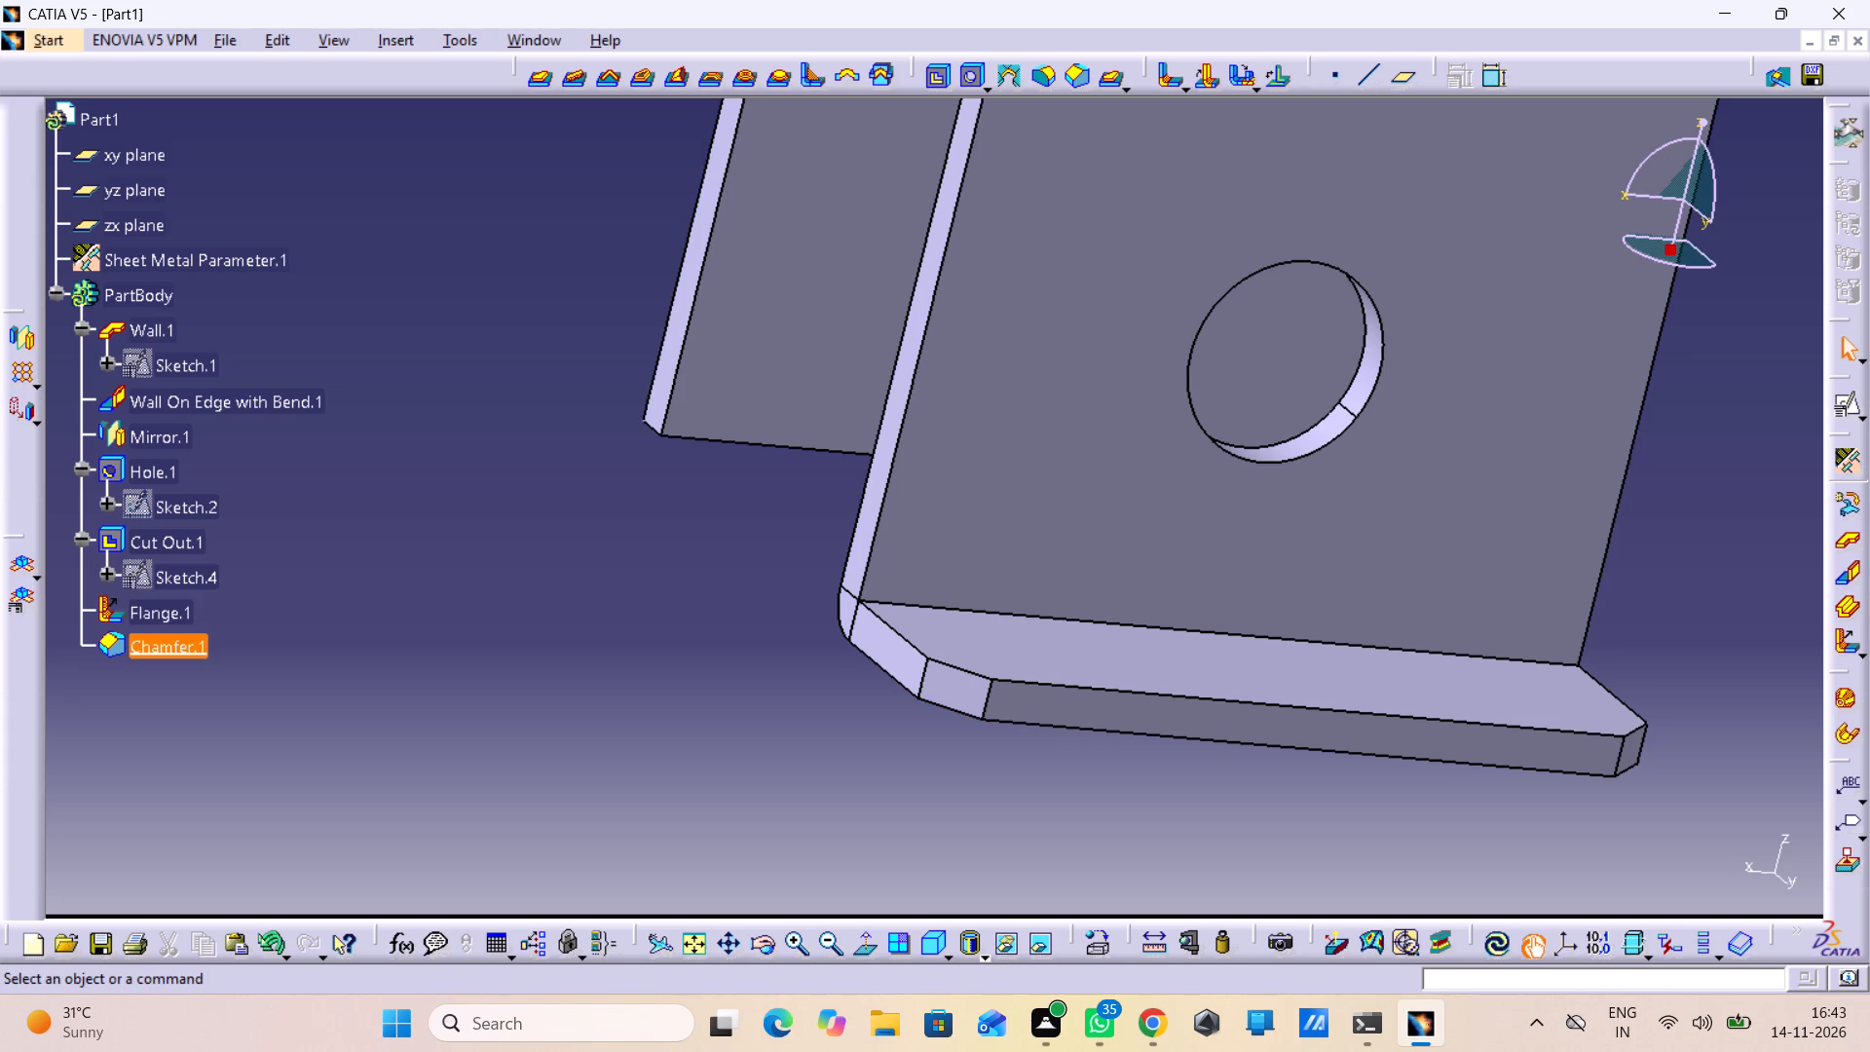
pyautogui.click(118, 642)
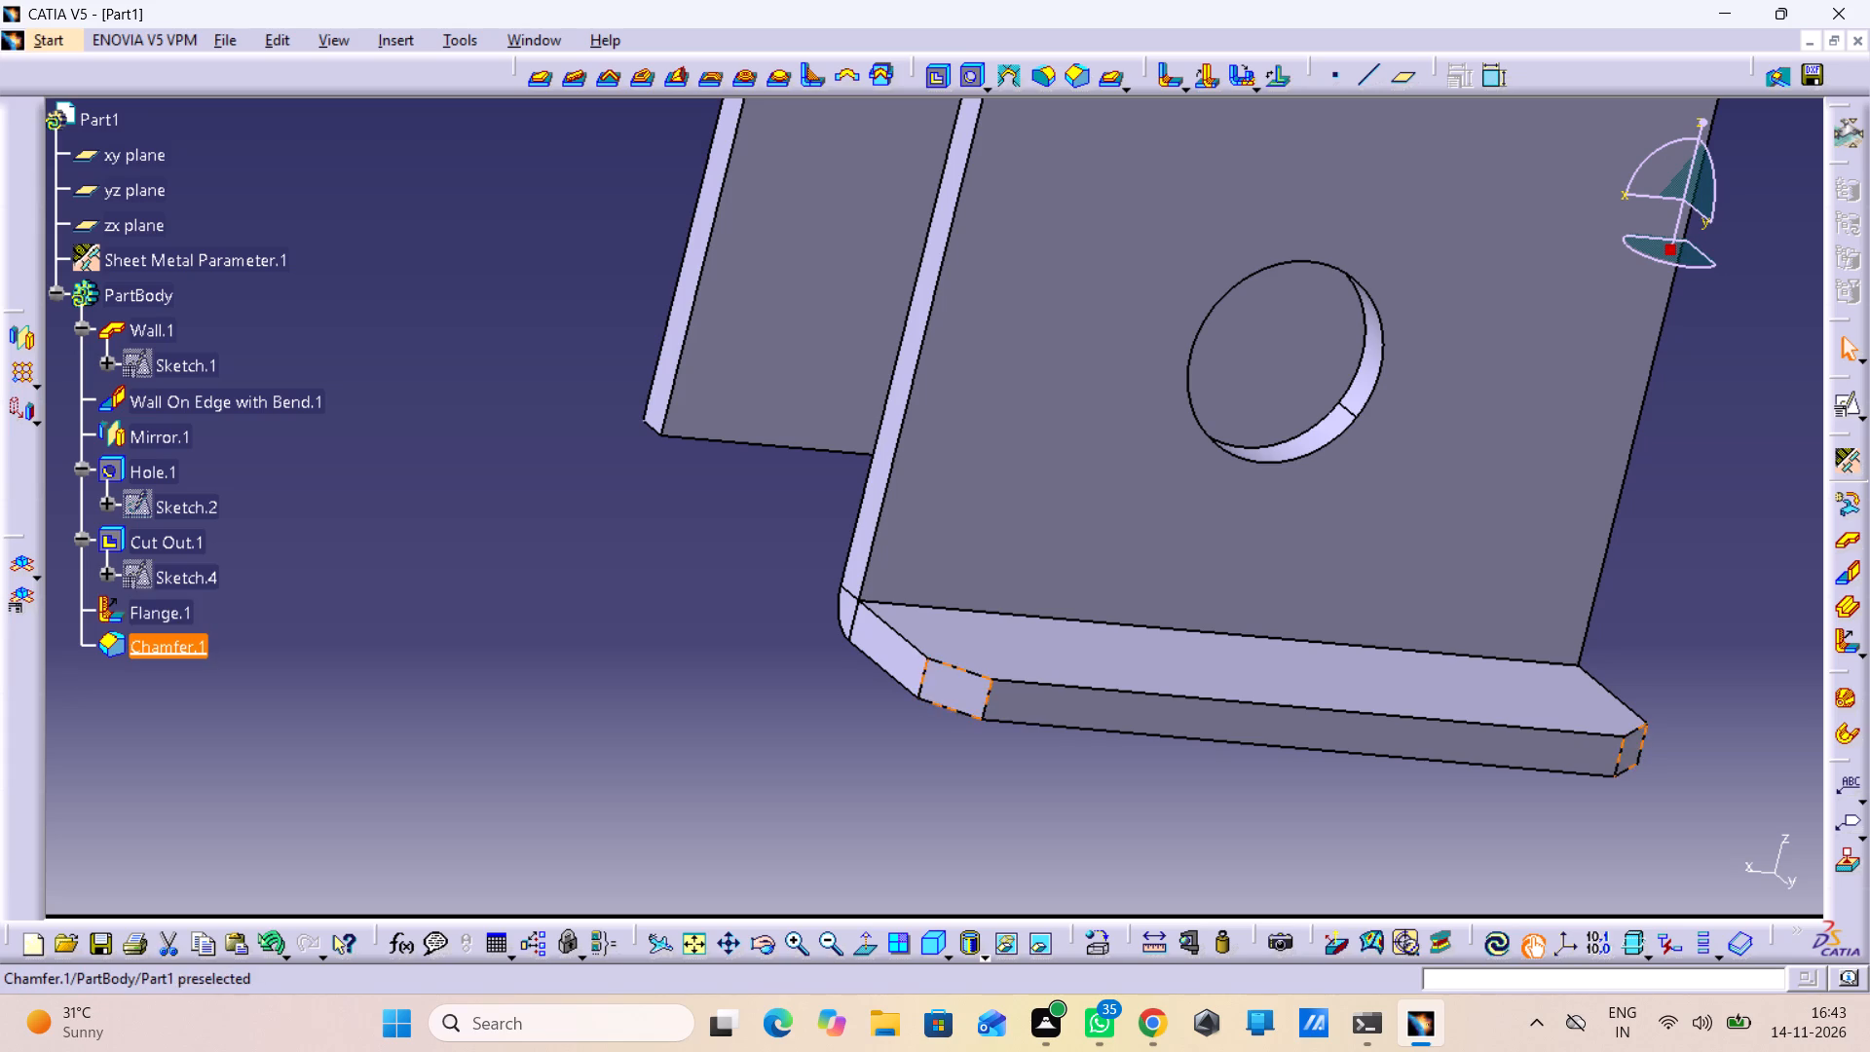
pyautogui.doubleClick(118, 642)
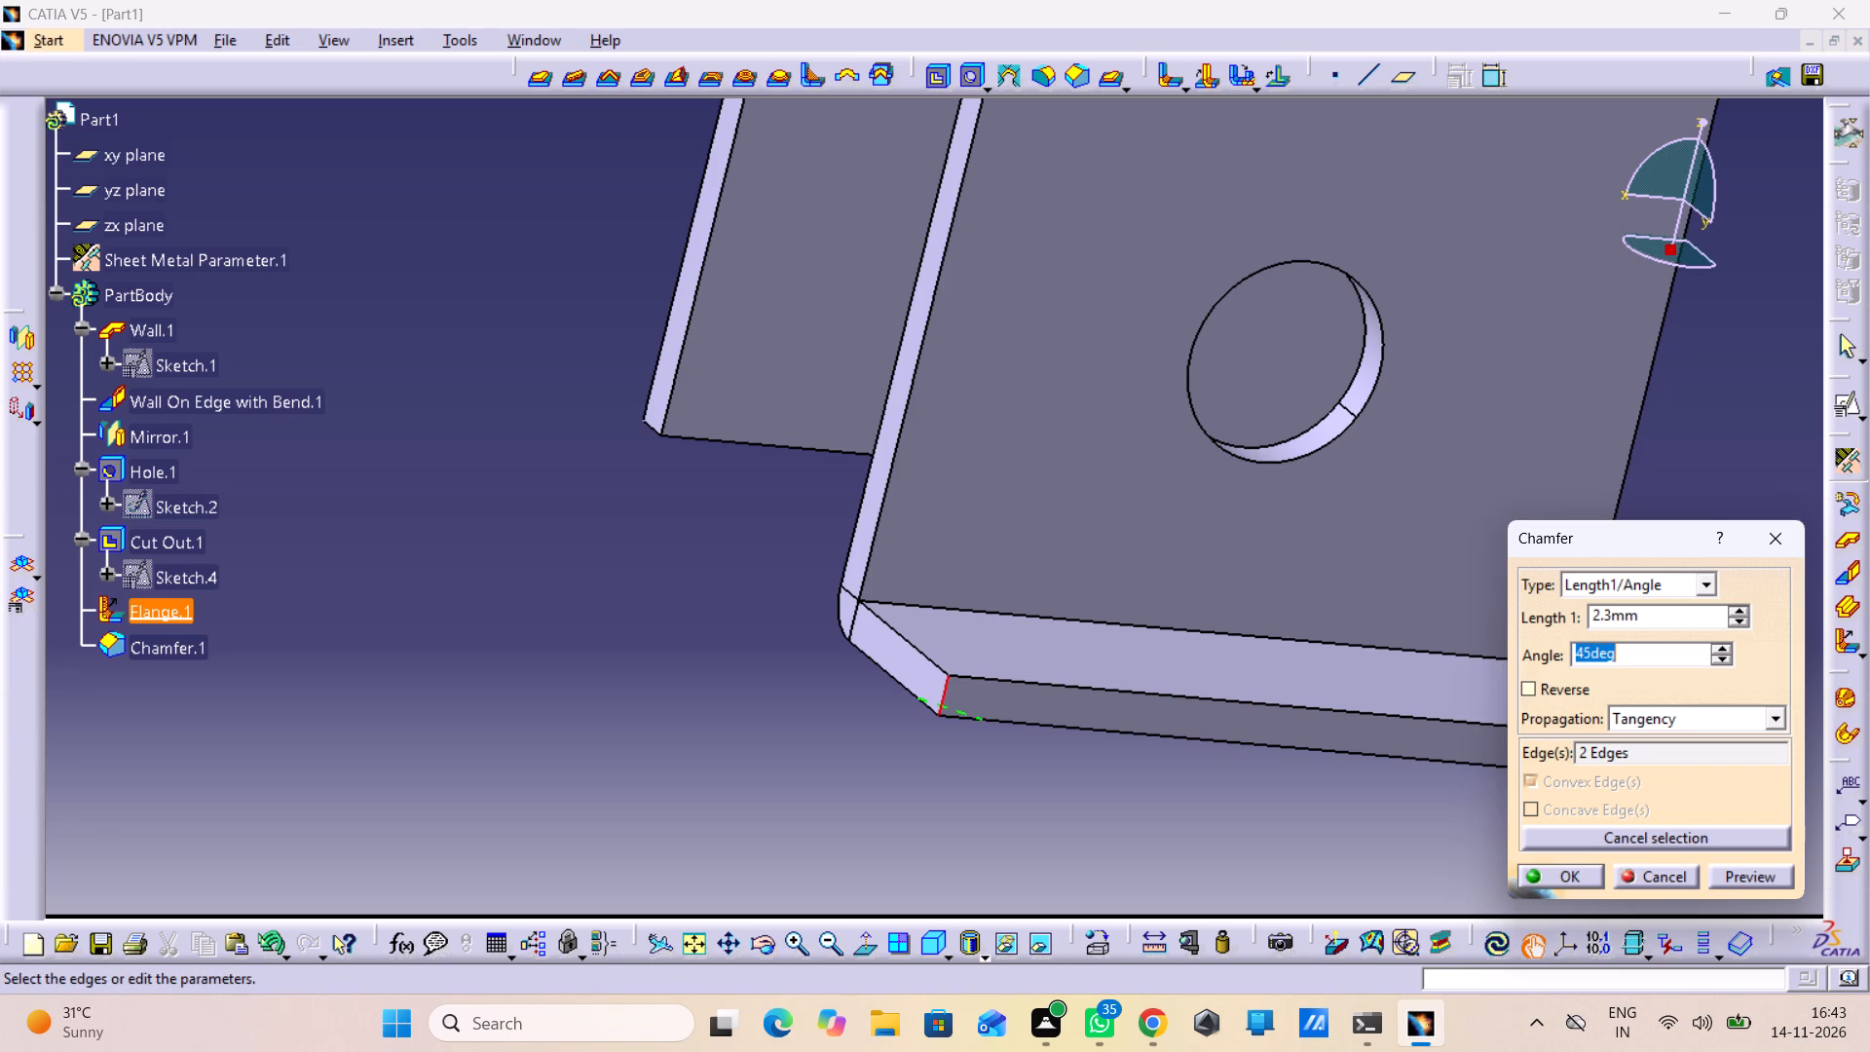
pyautogui.click(1680, 881)
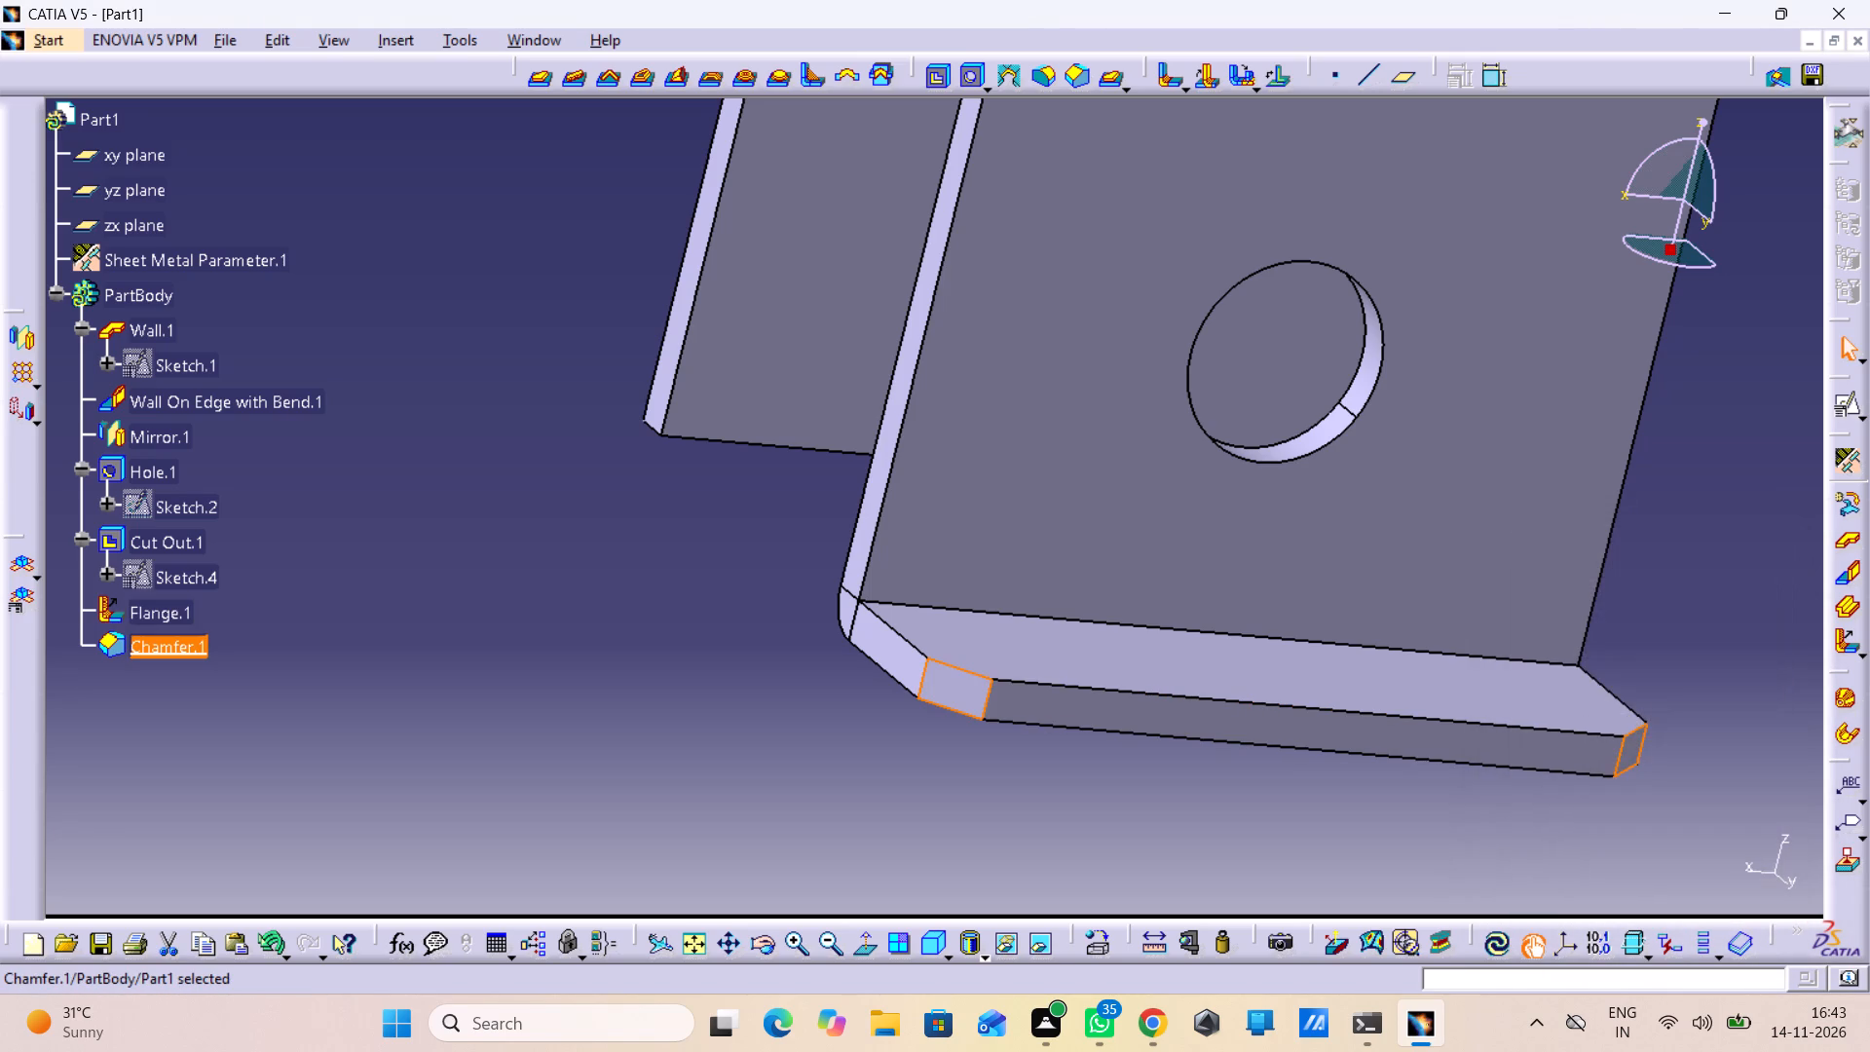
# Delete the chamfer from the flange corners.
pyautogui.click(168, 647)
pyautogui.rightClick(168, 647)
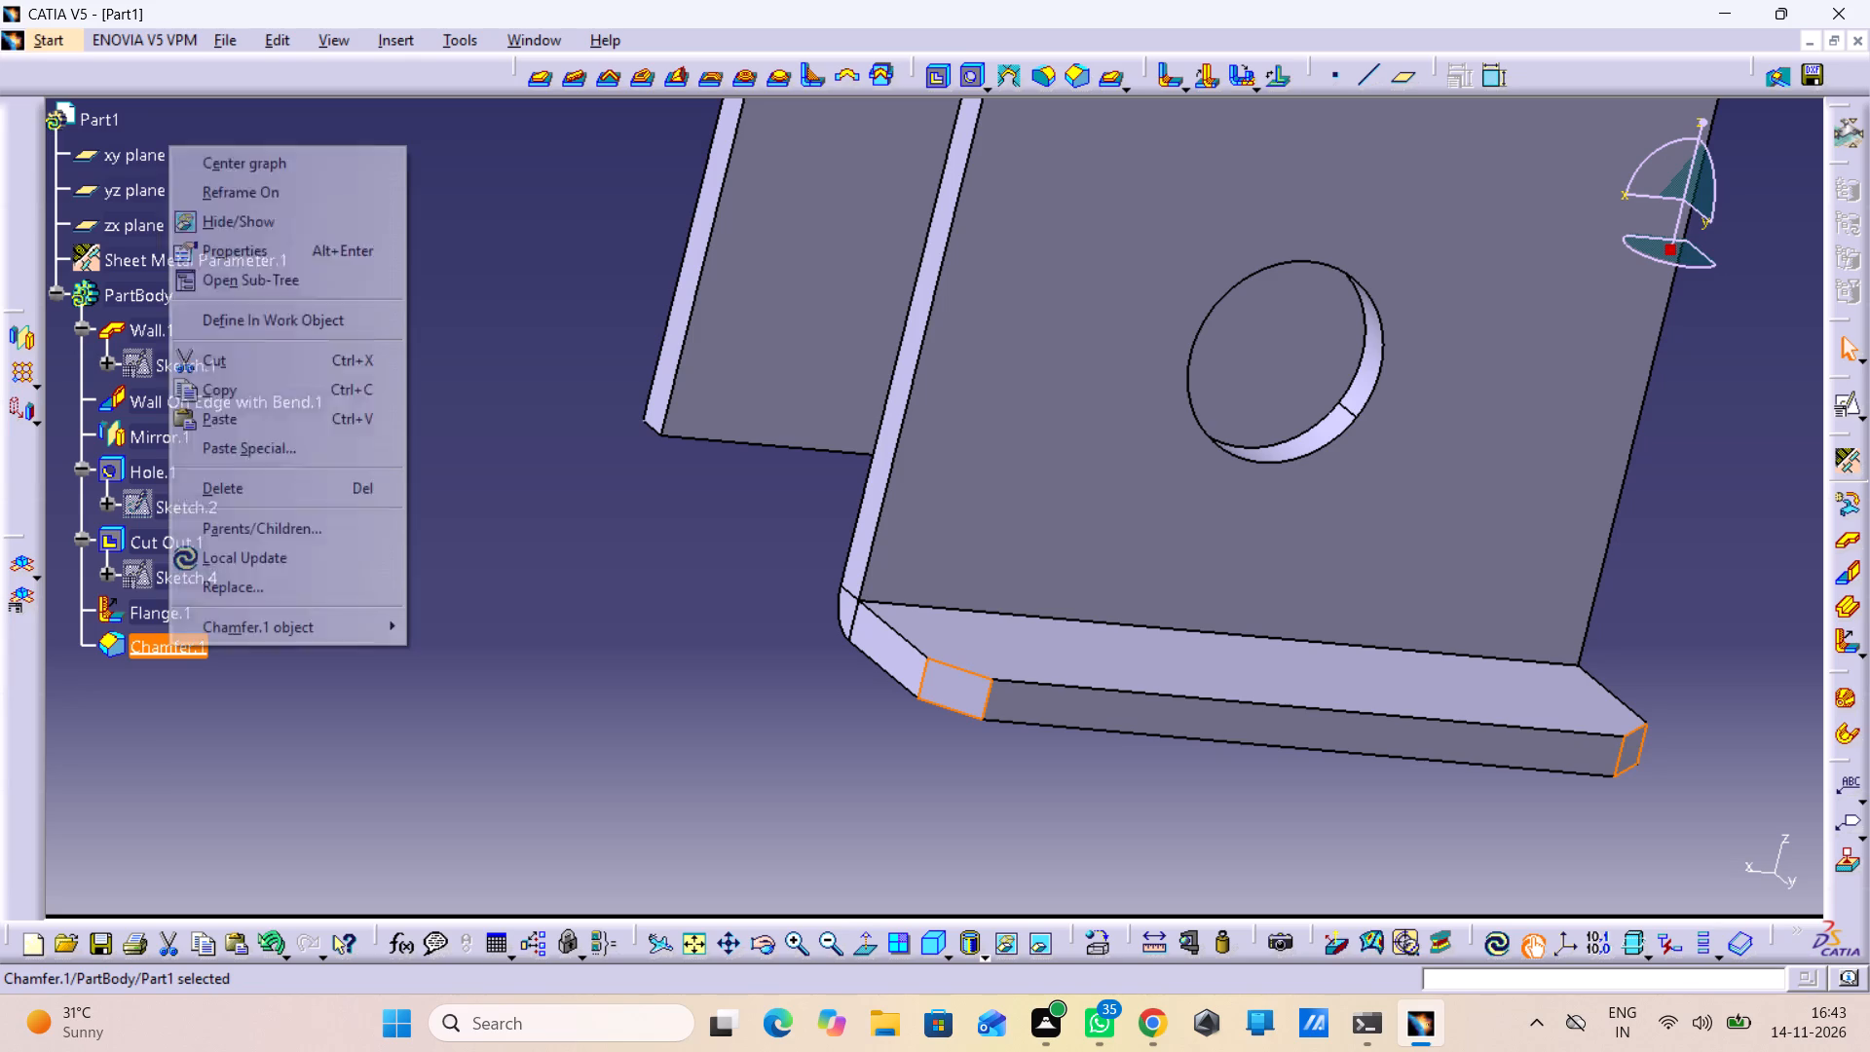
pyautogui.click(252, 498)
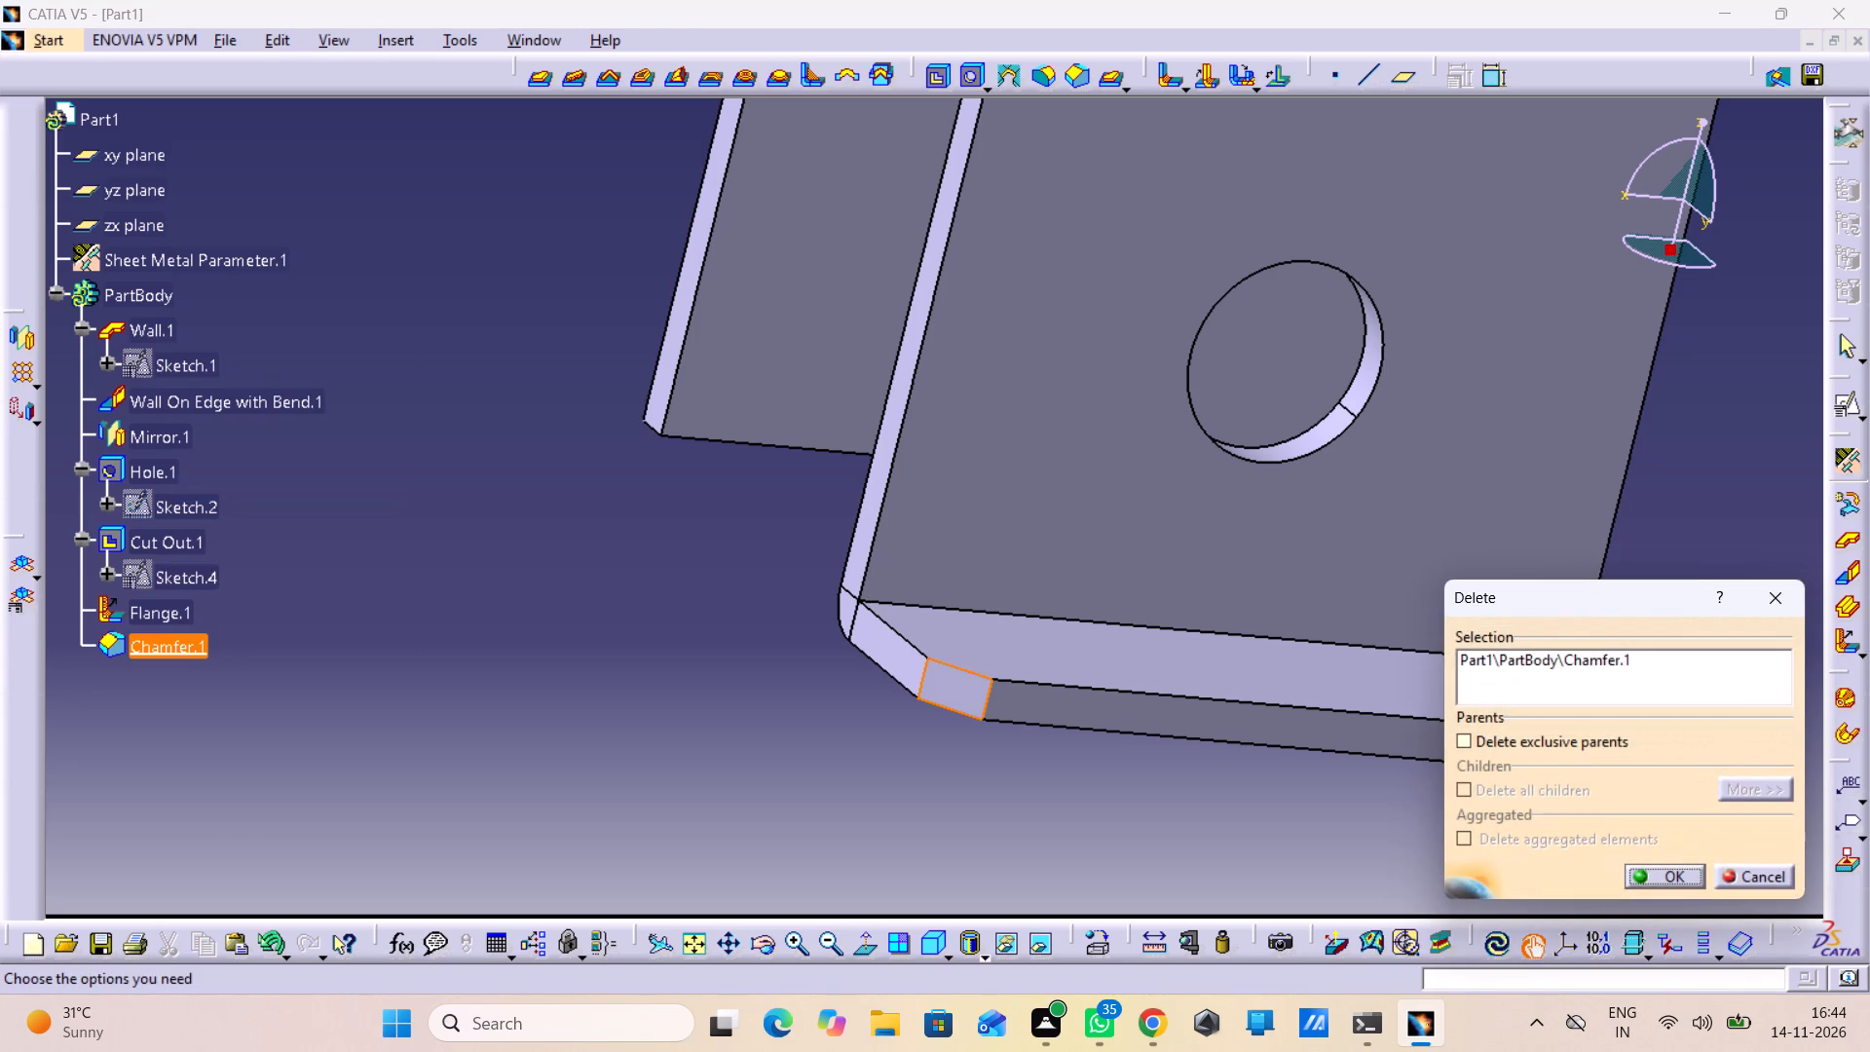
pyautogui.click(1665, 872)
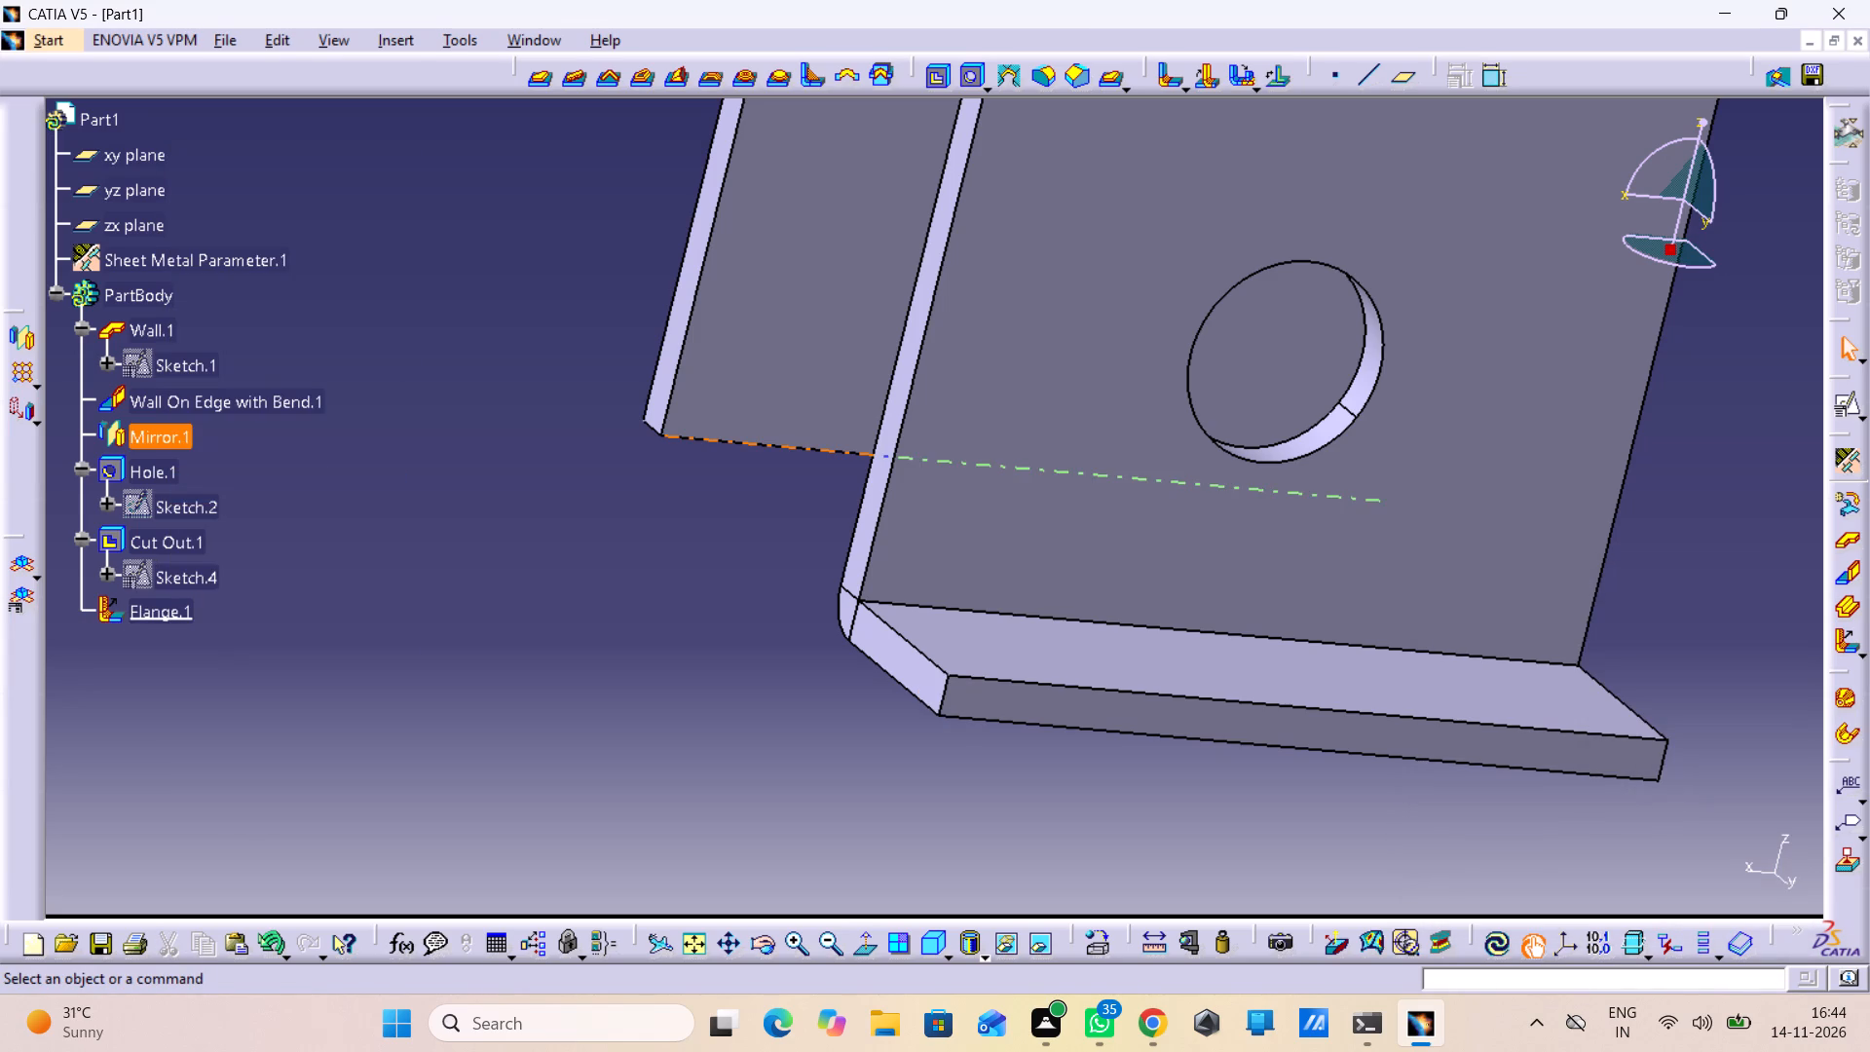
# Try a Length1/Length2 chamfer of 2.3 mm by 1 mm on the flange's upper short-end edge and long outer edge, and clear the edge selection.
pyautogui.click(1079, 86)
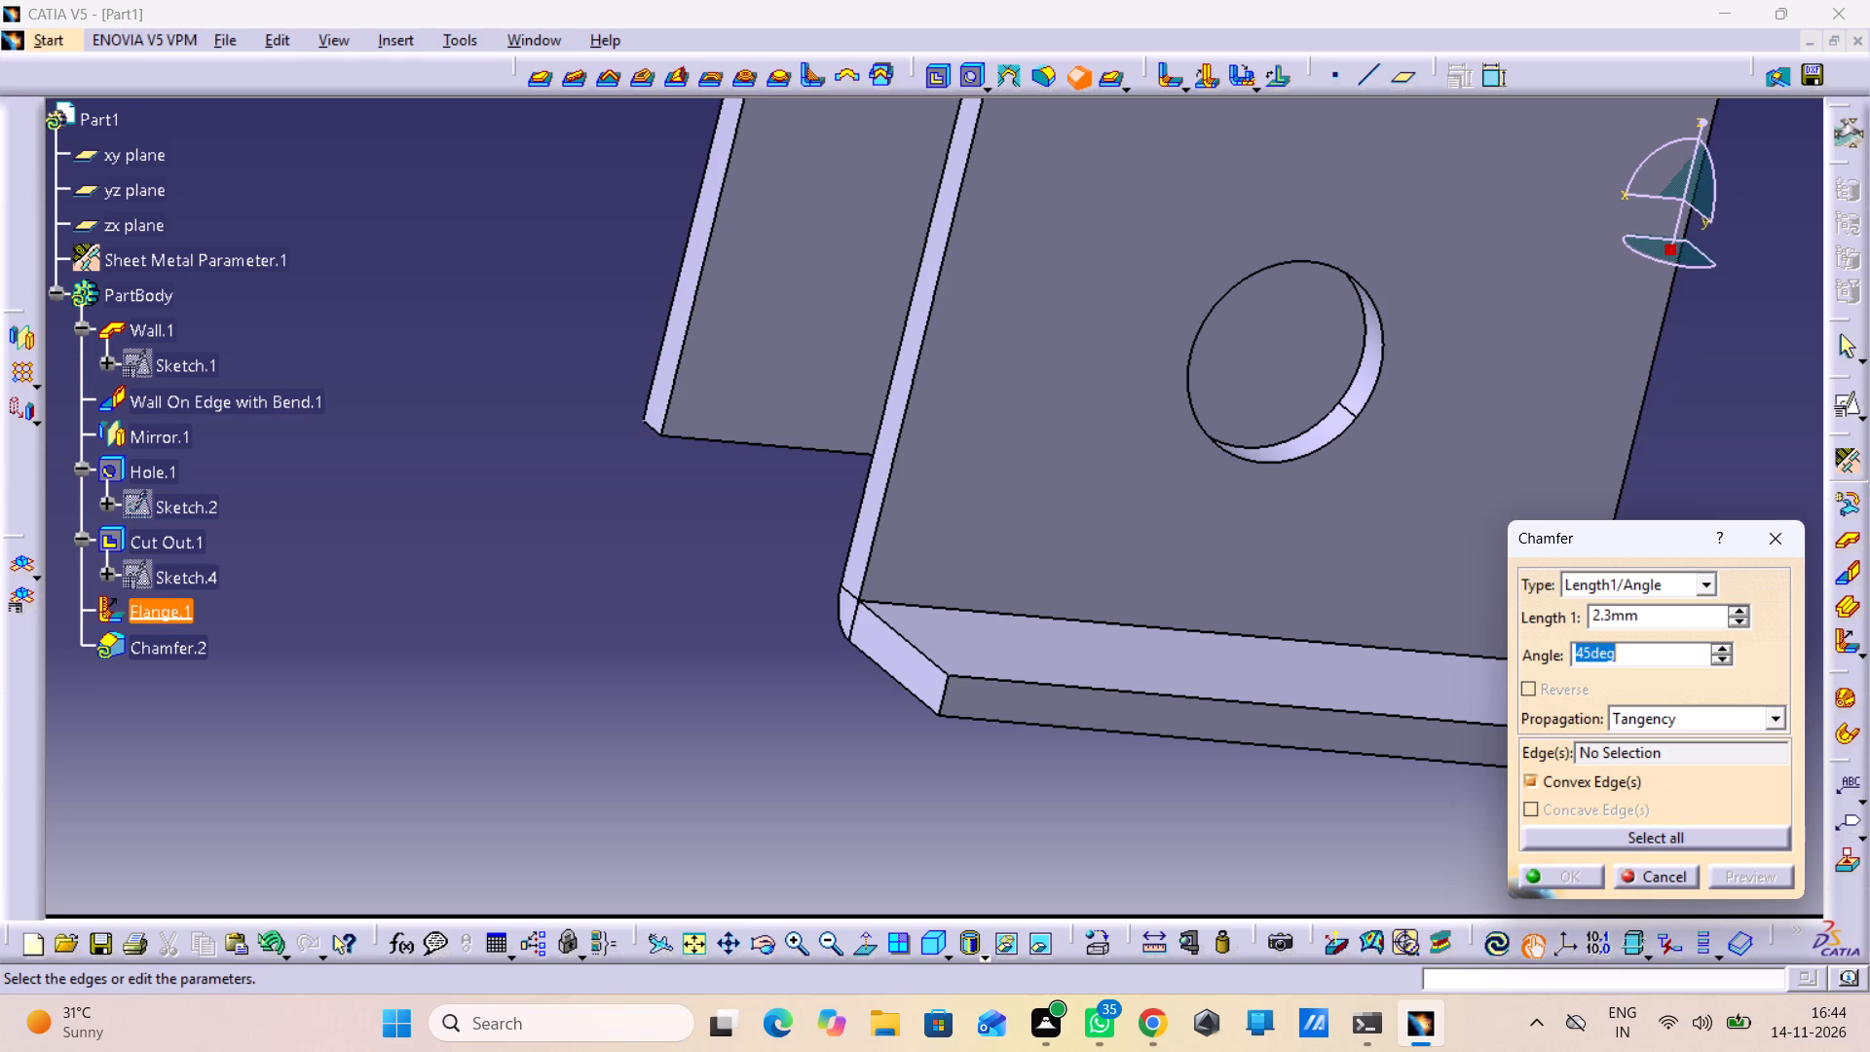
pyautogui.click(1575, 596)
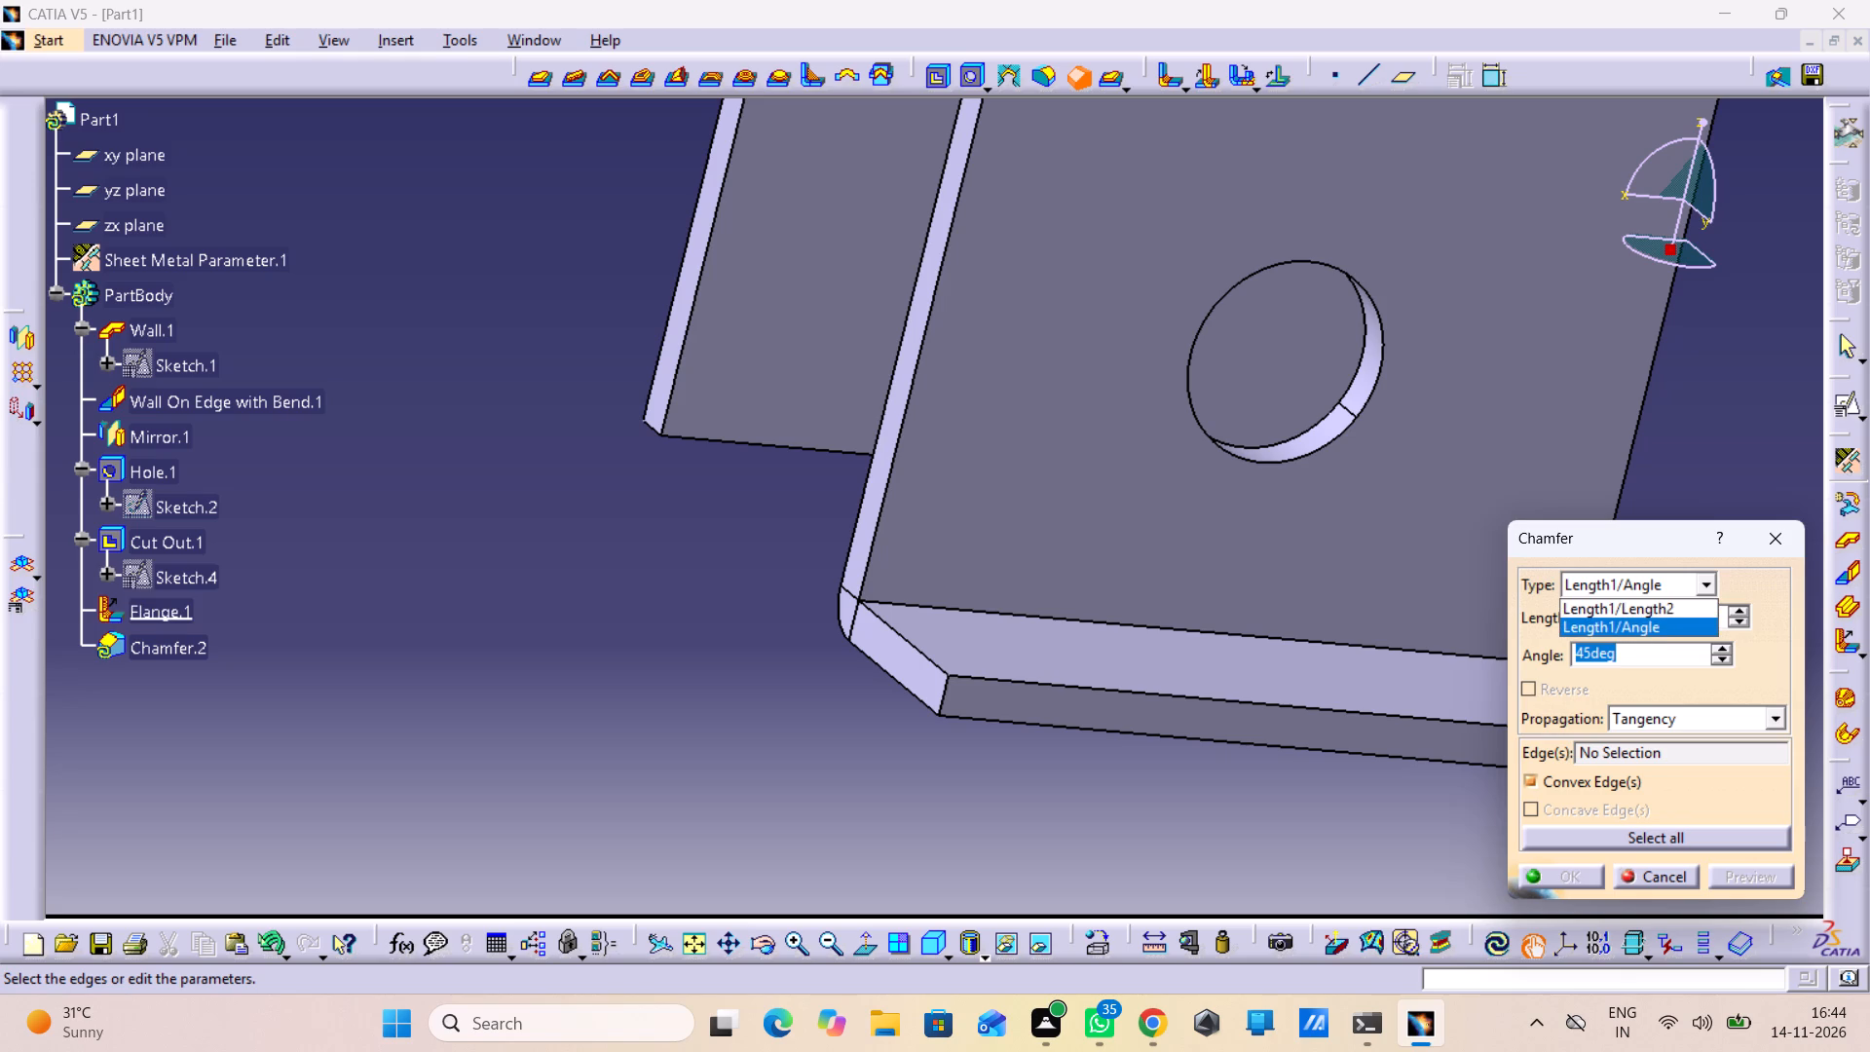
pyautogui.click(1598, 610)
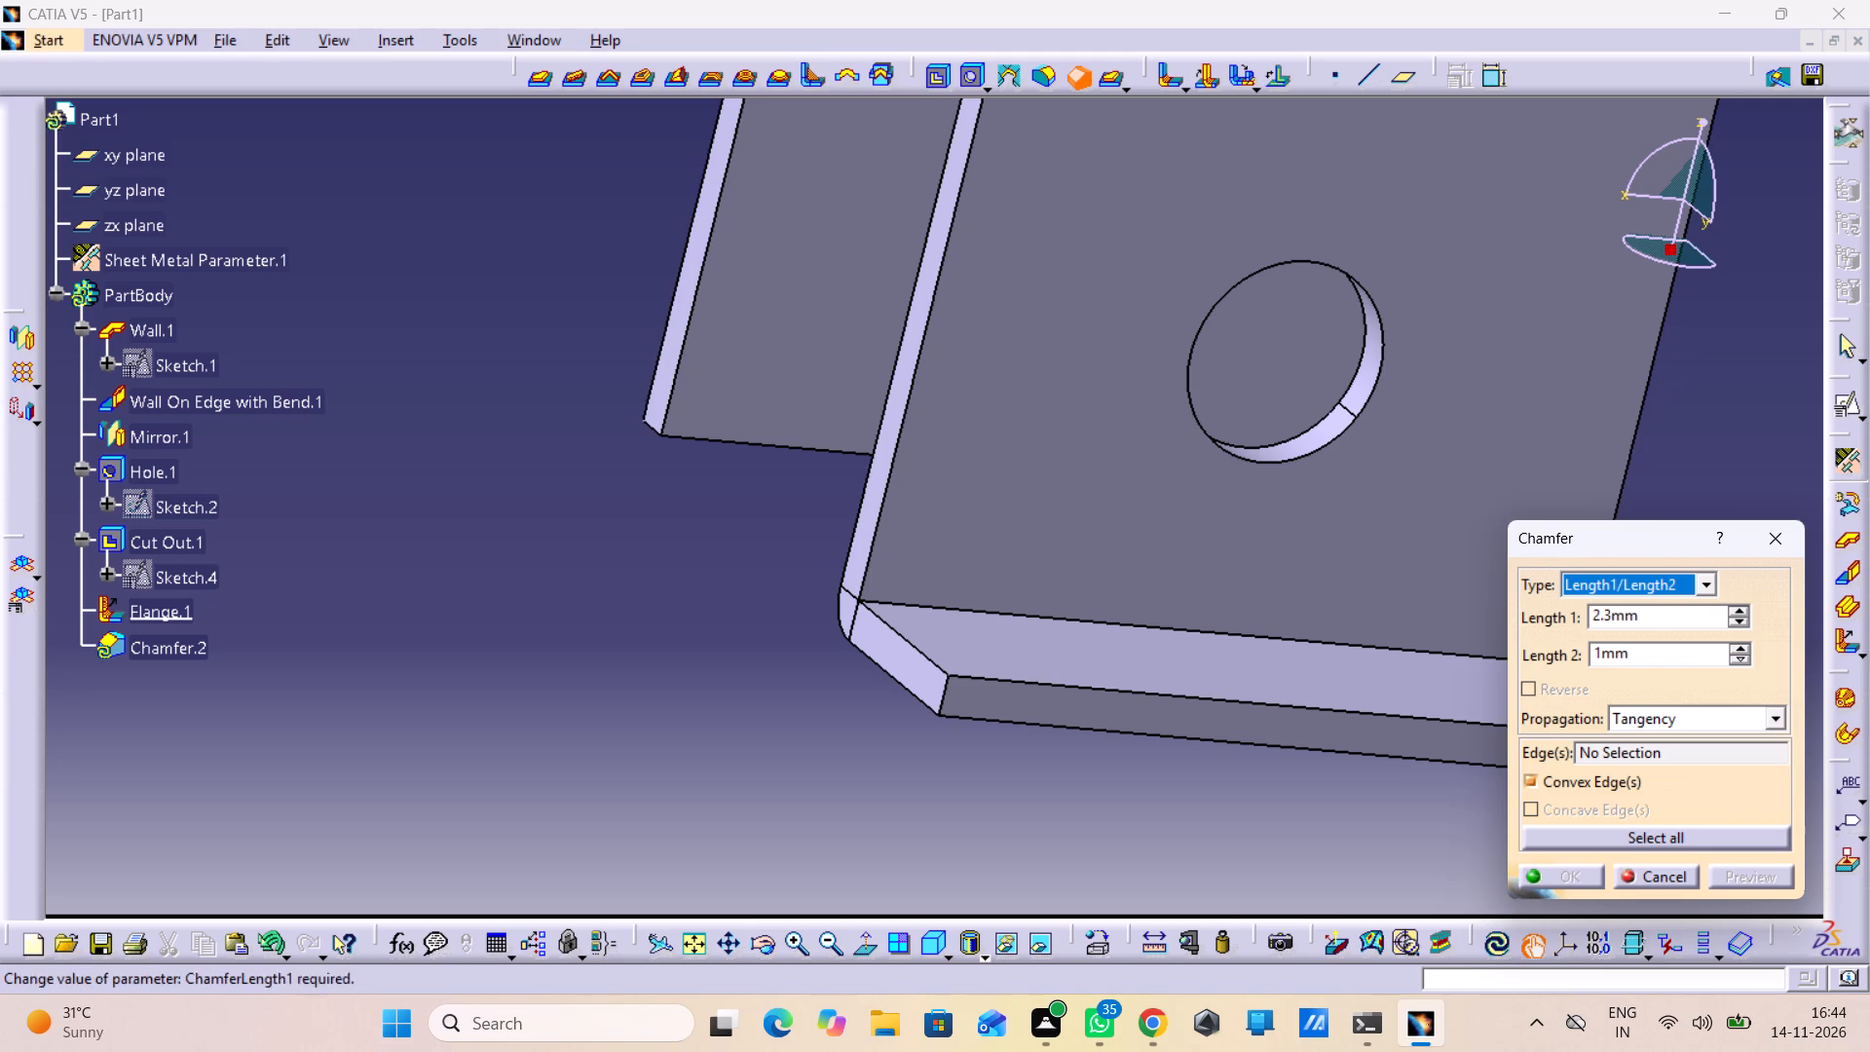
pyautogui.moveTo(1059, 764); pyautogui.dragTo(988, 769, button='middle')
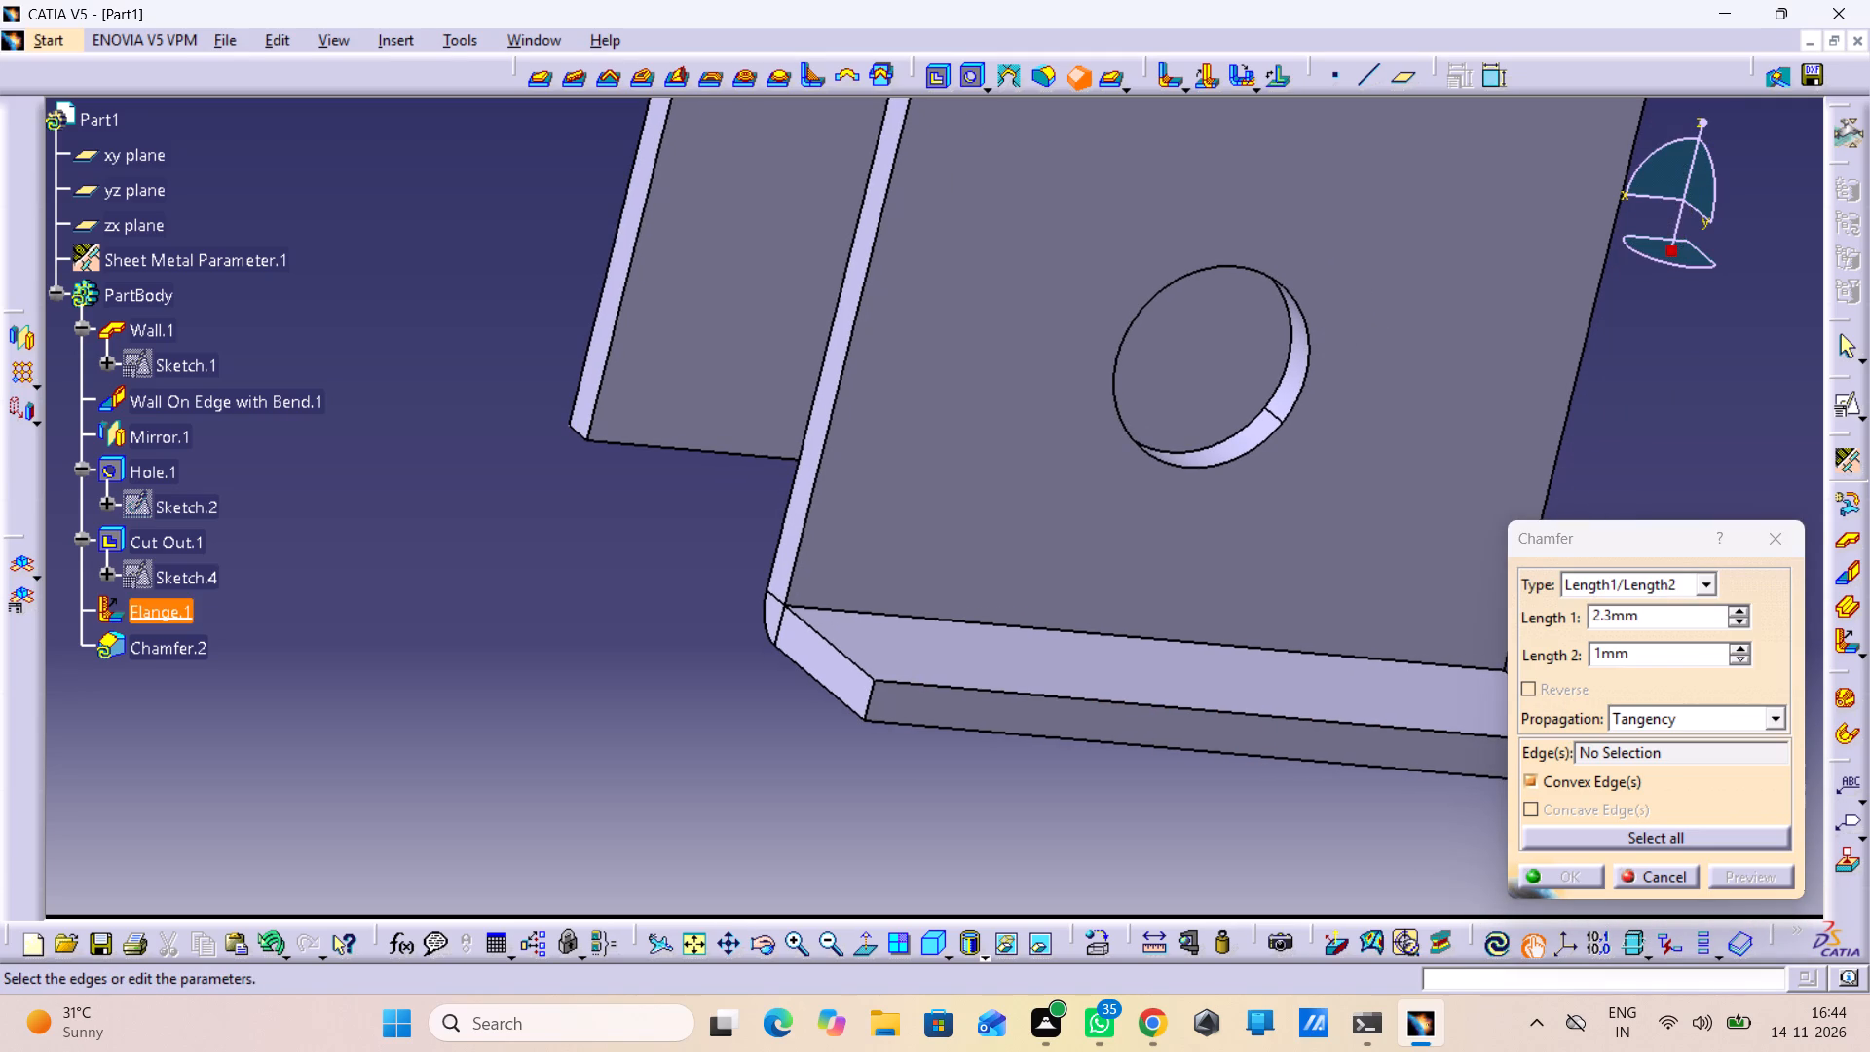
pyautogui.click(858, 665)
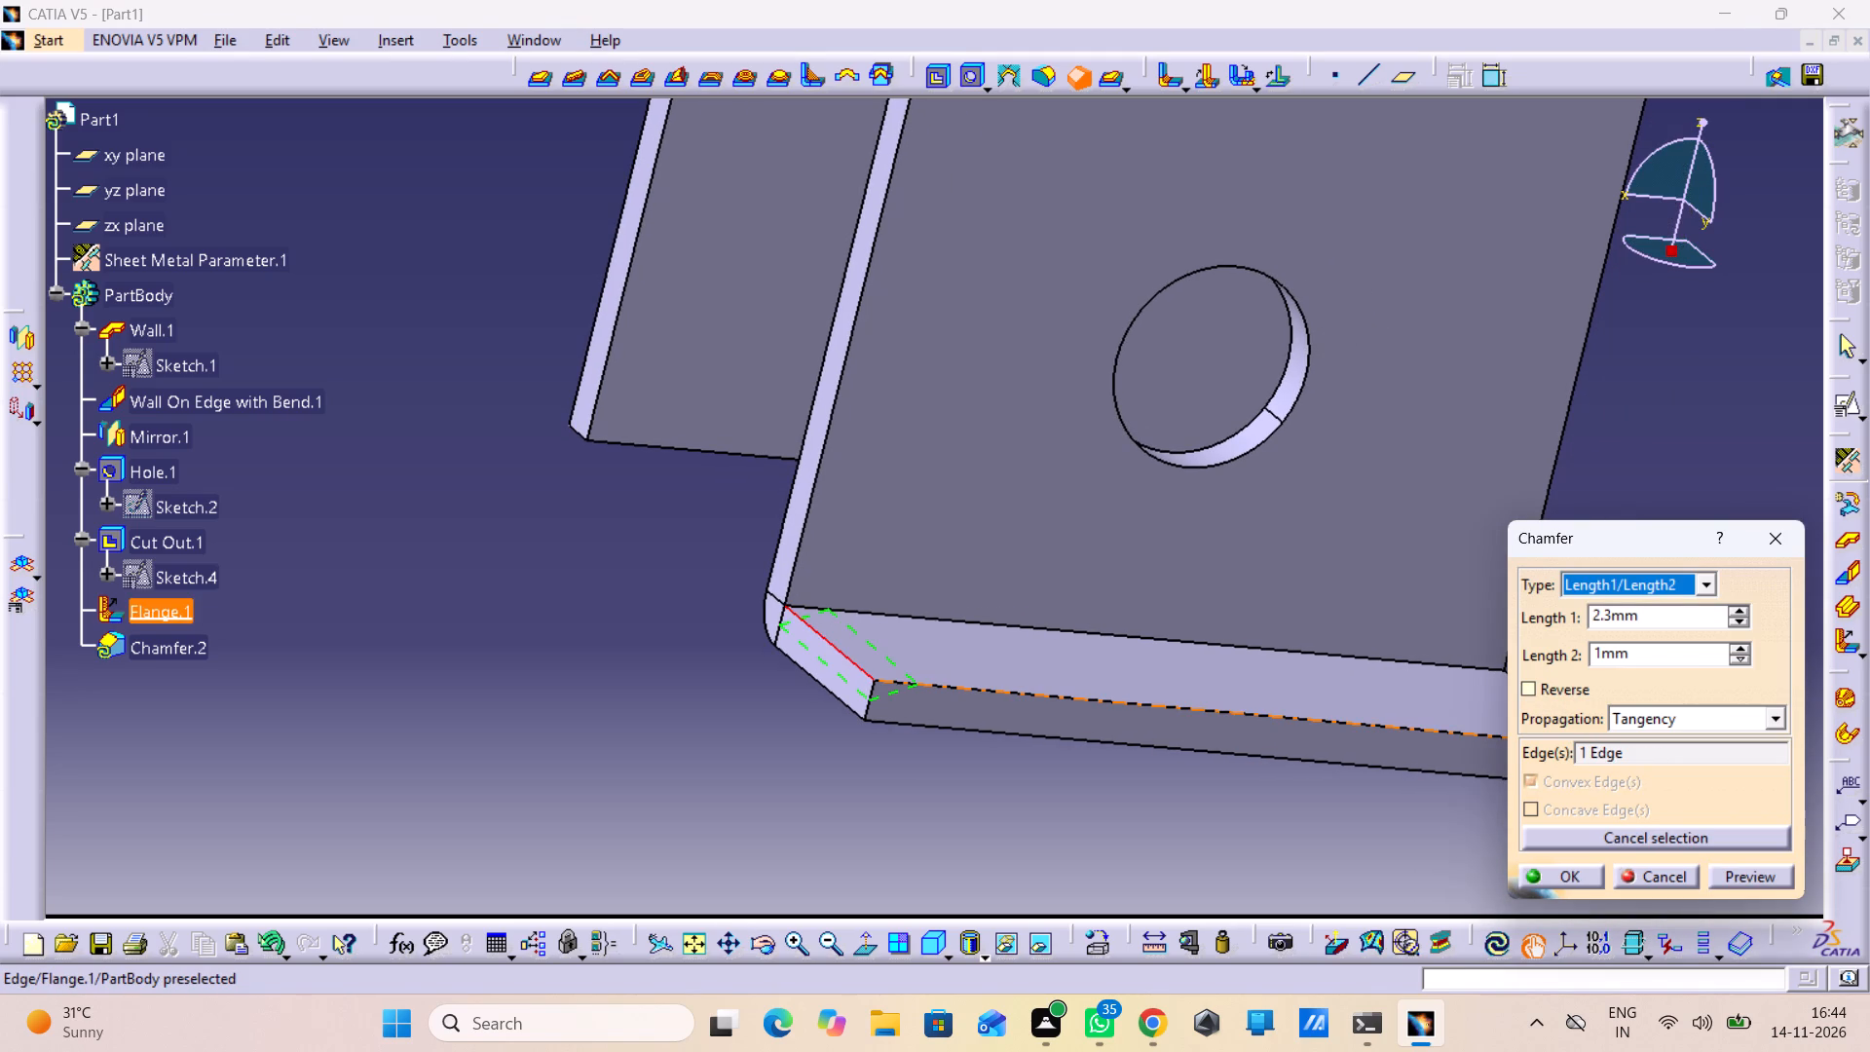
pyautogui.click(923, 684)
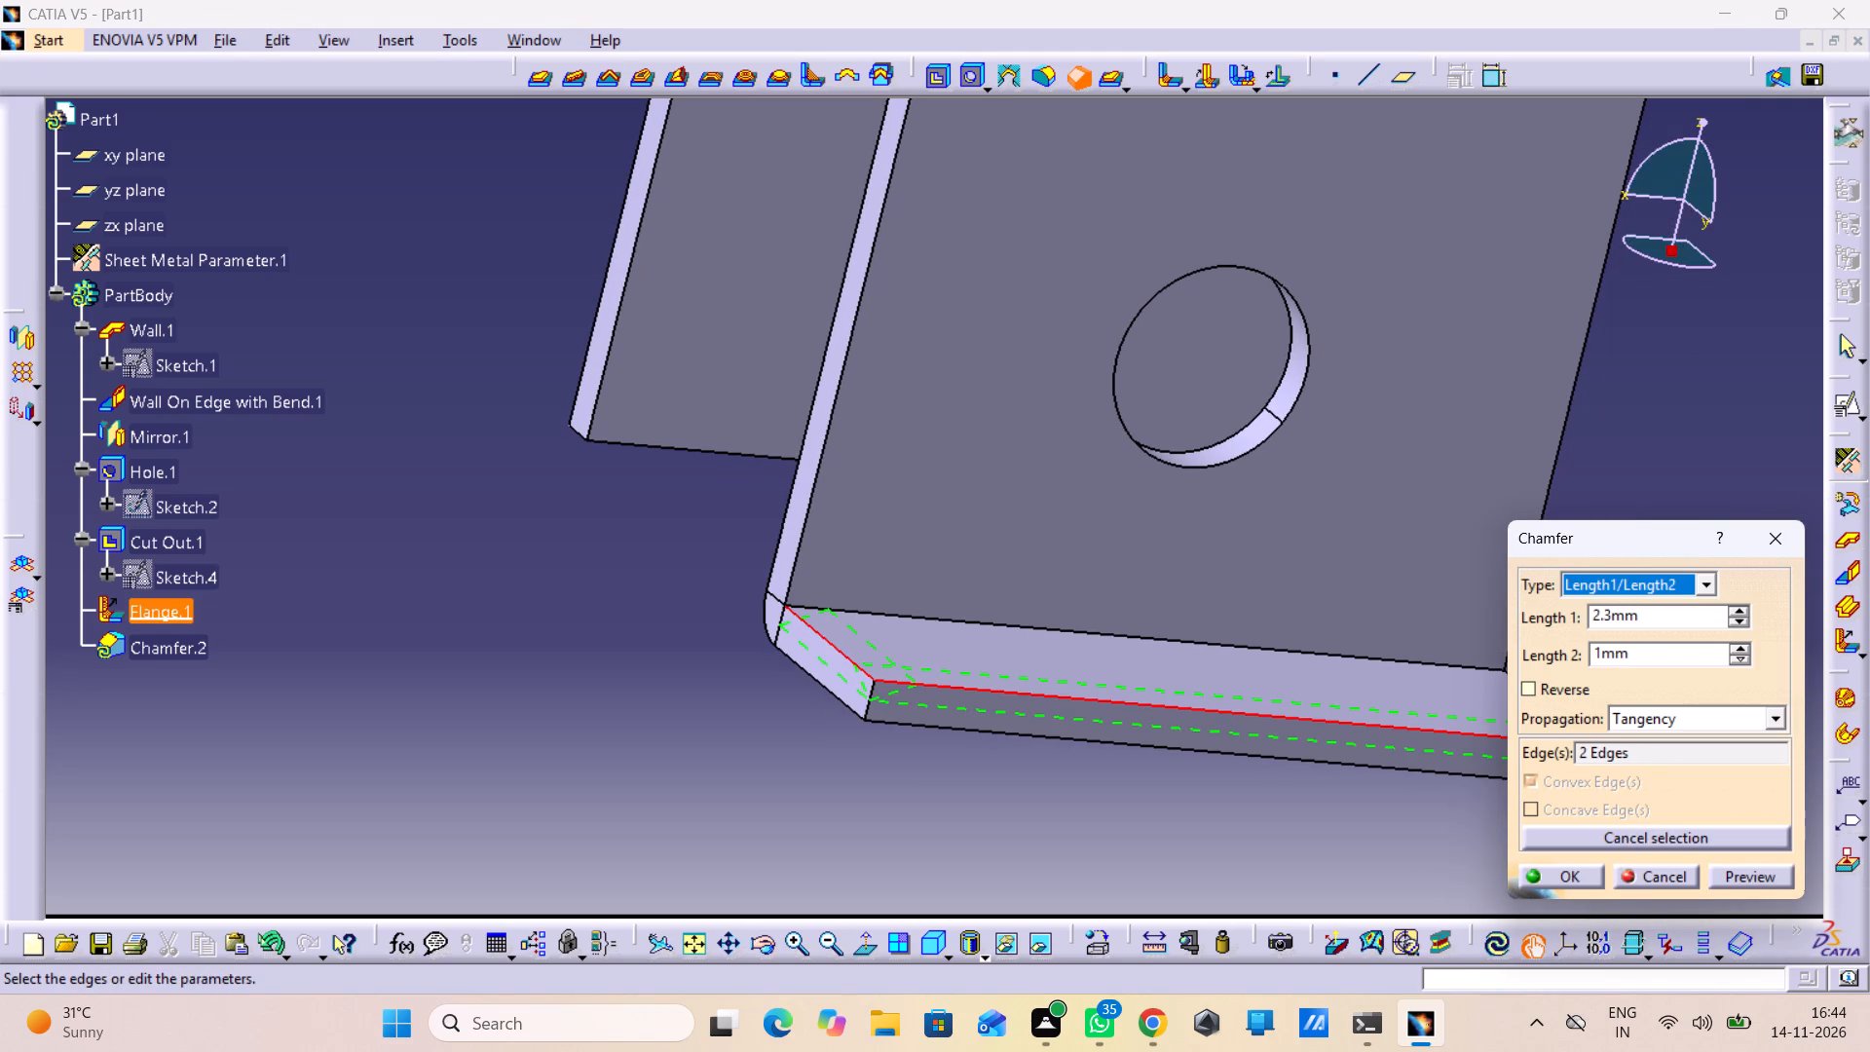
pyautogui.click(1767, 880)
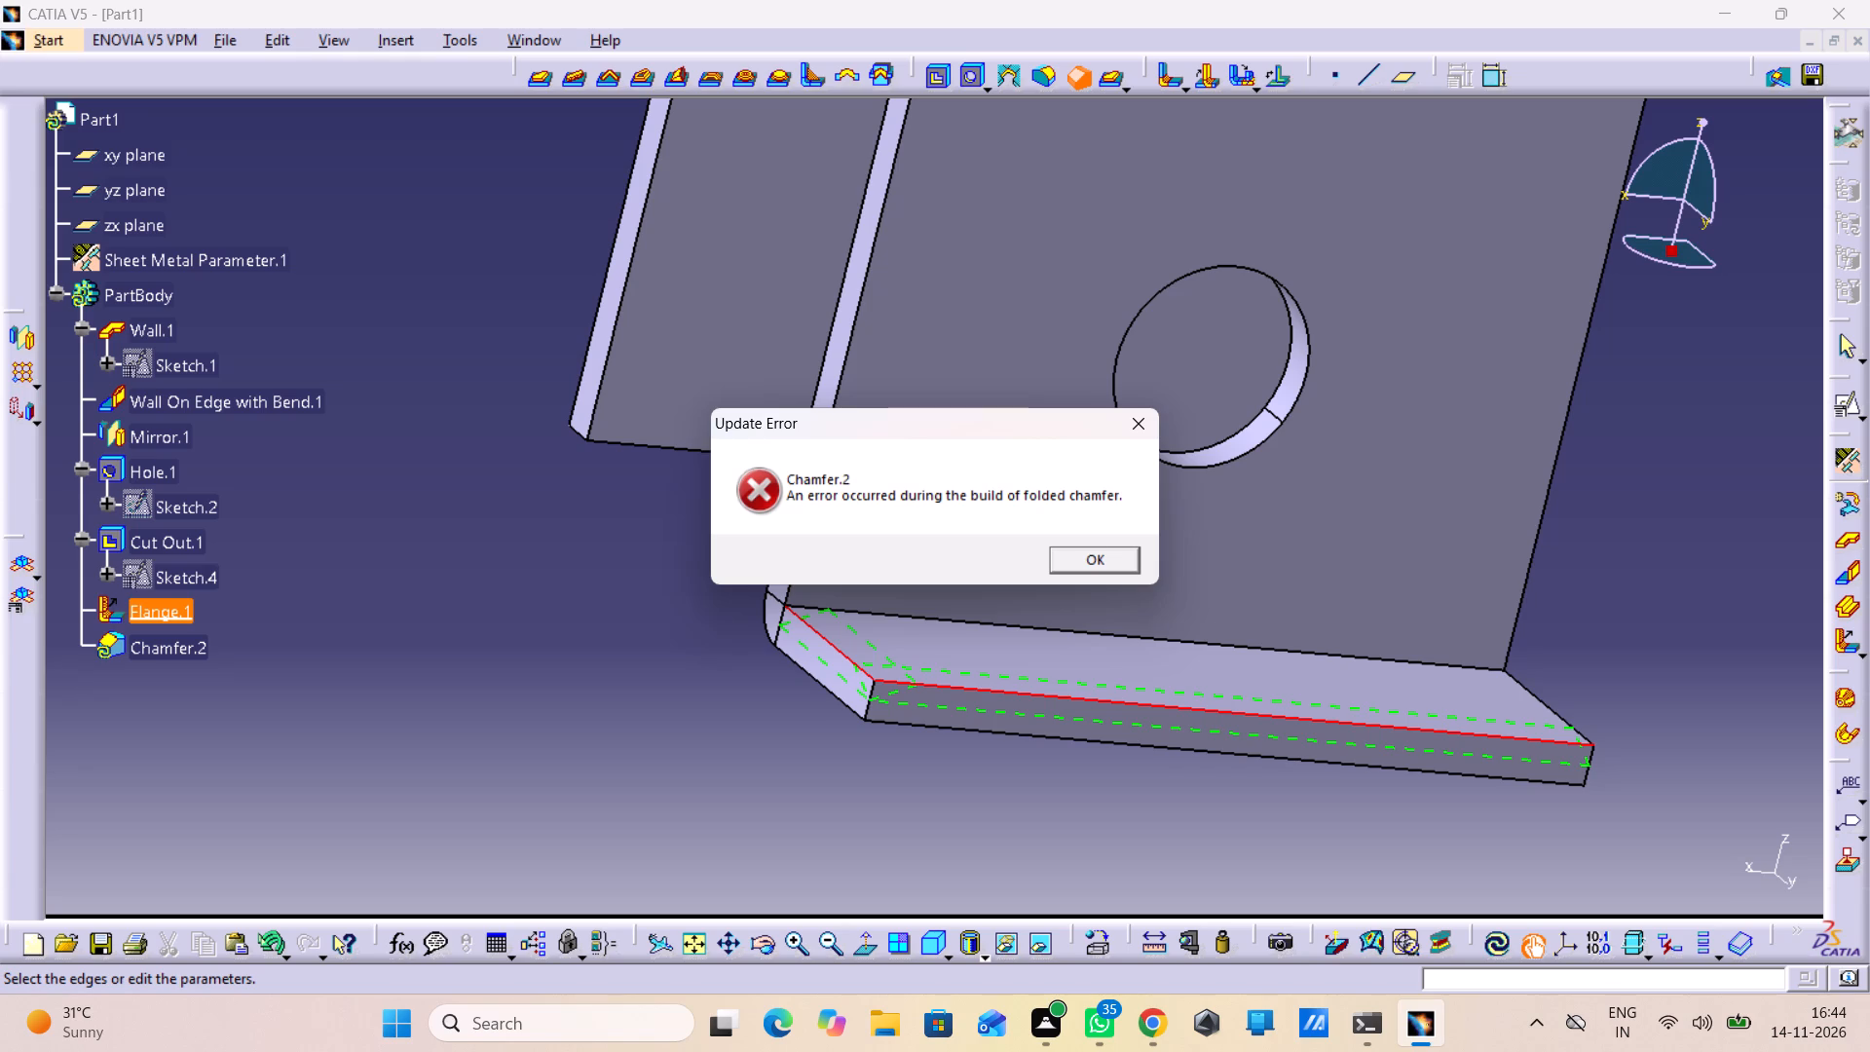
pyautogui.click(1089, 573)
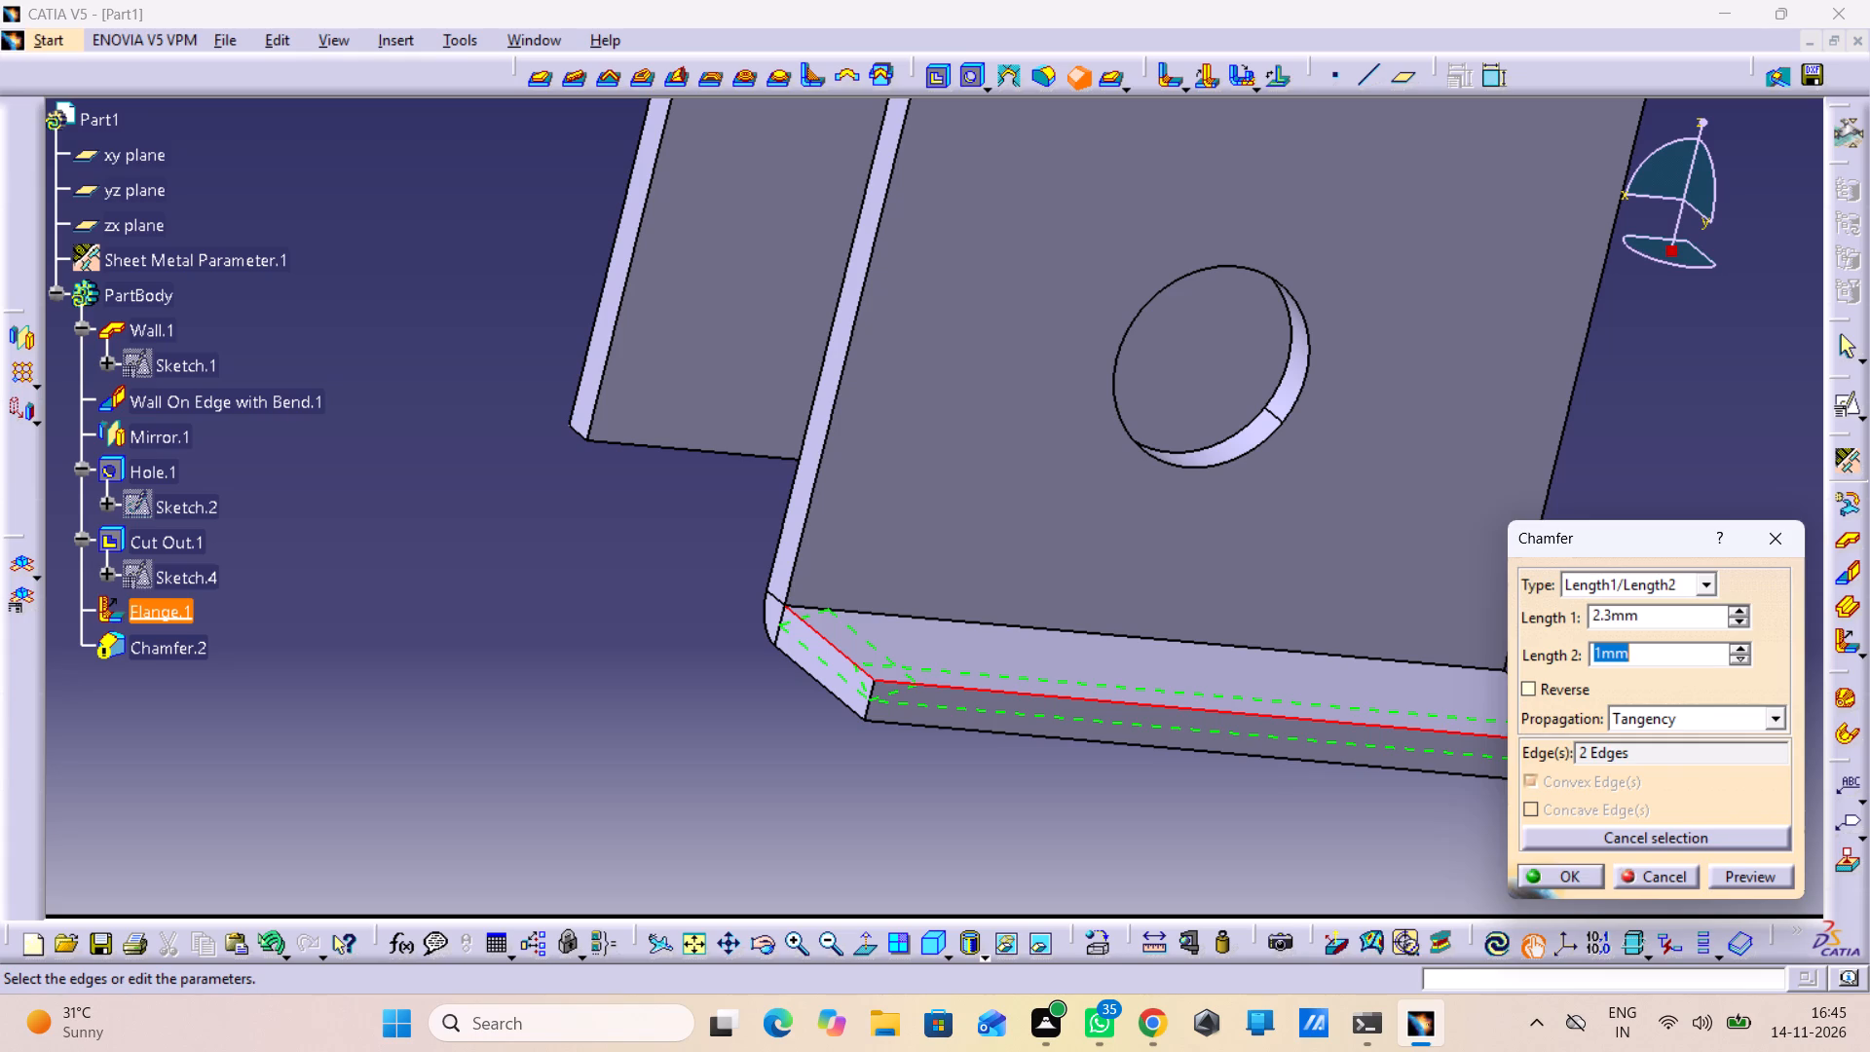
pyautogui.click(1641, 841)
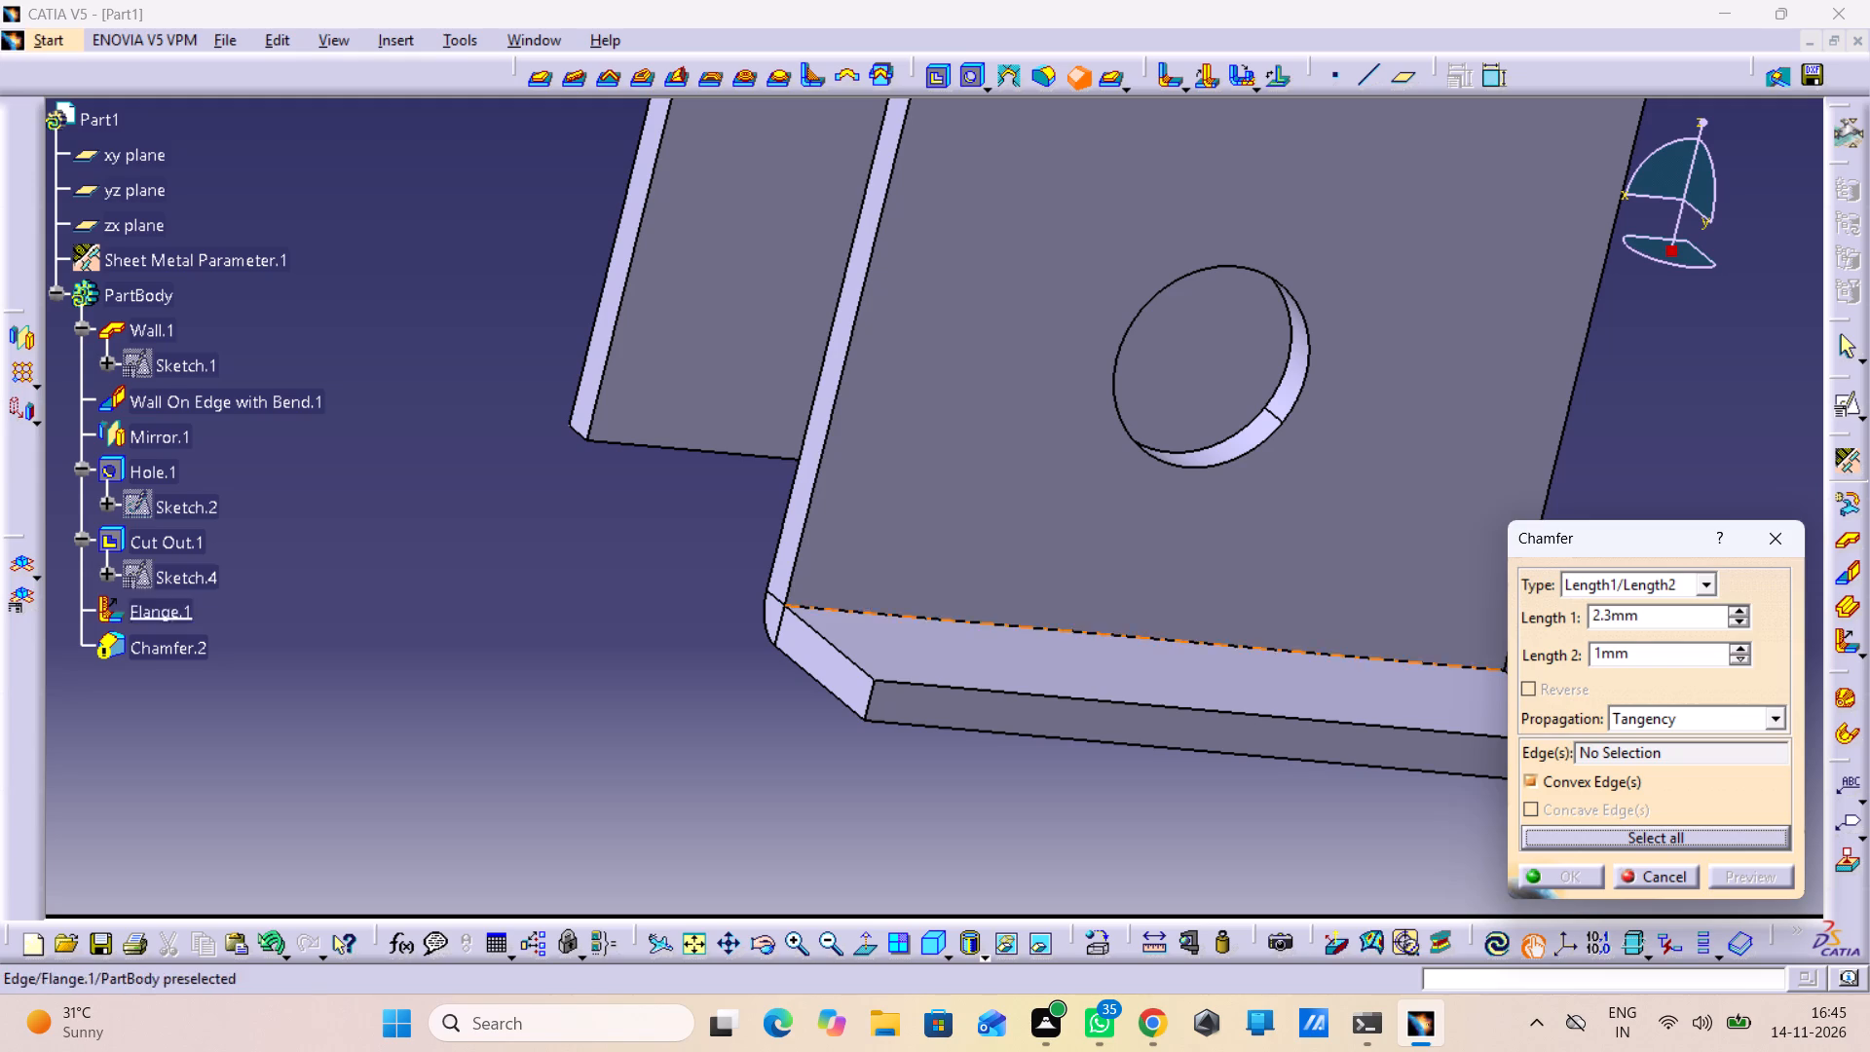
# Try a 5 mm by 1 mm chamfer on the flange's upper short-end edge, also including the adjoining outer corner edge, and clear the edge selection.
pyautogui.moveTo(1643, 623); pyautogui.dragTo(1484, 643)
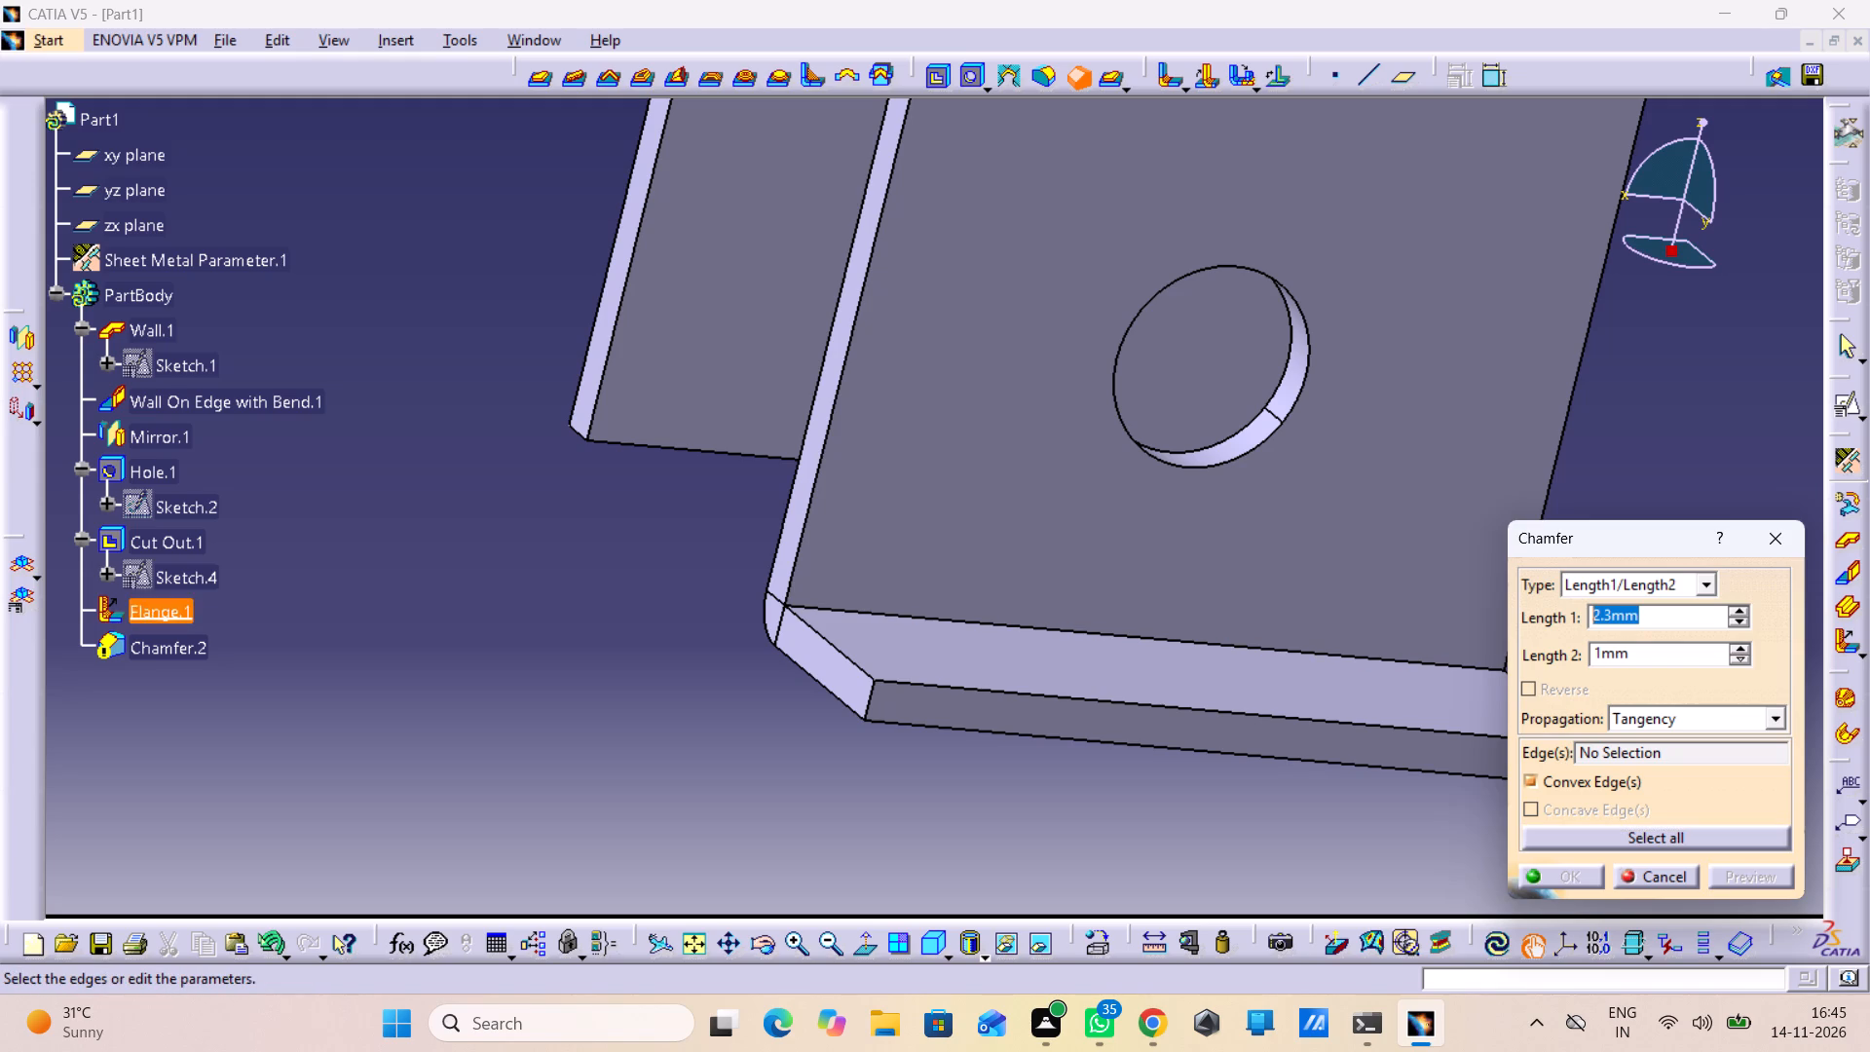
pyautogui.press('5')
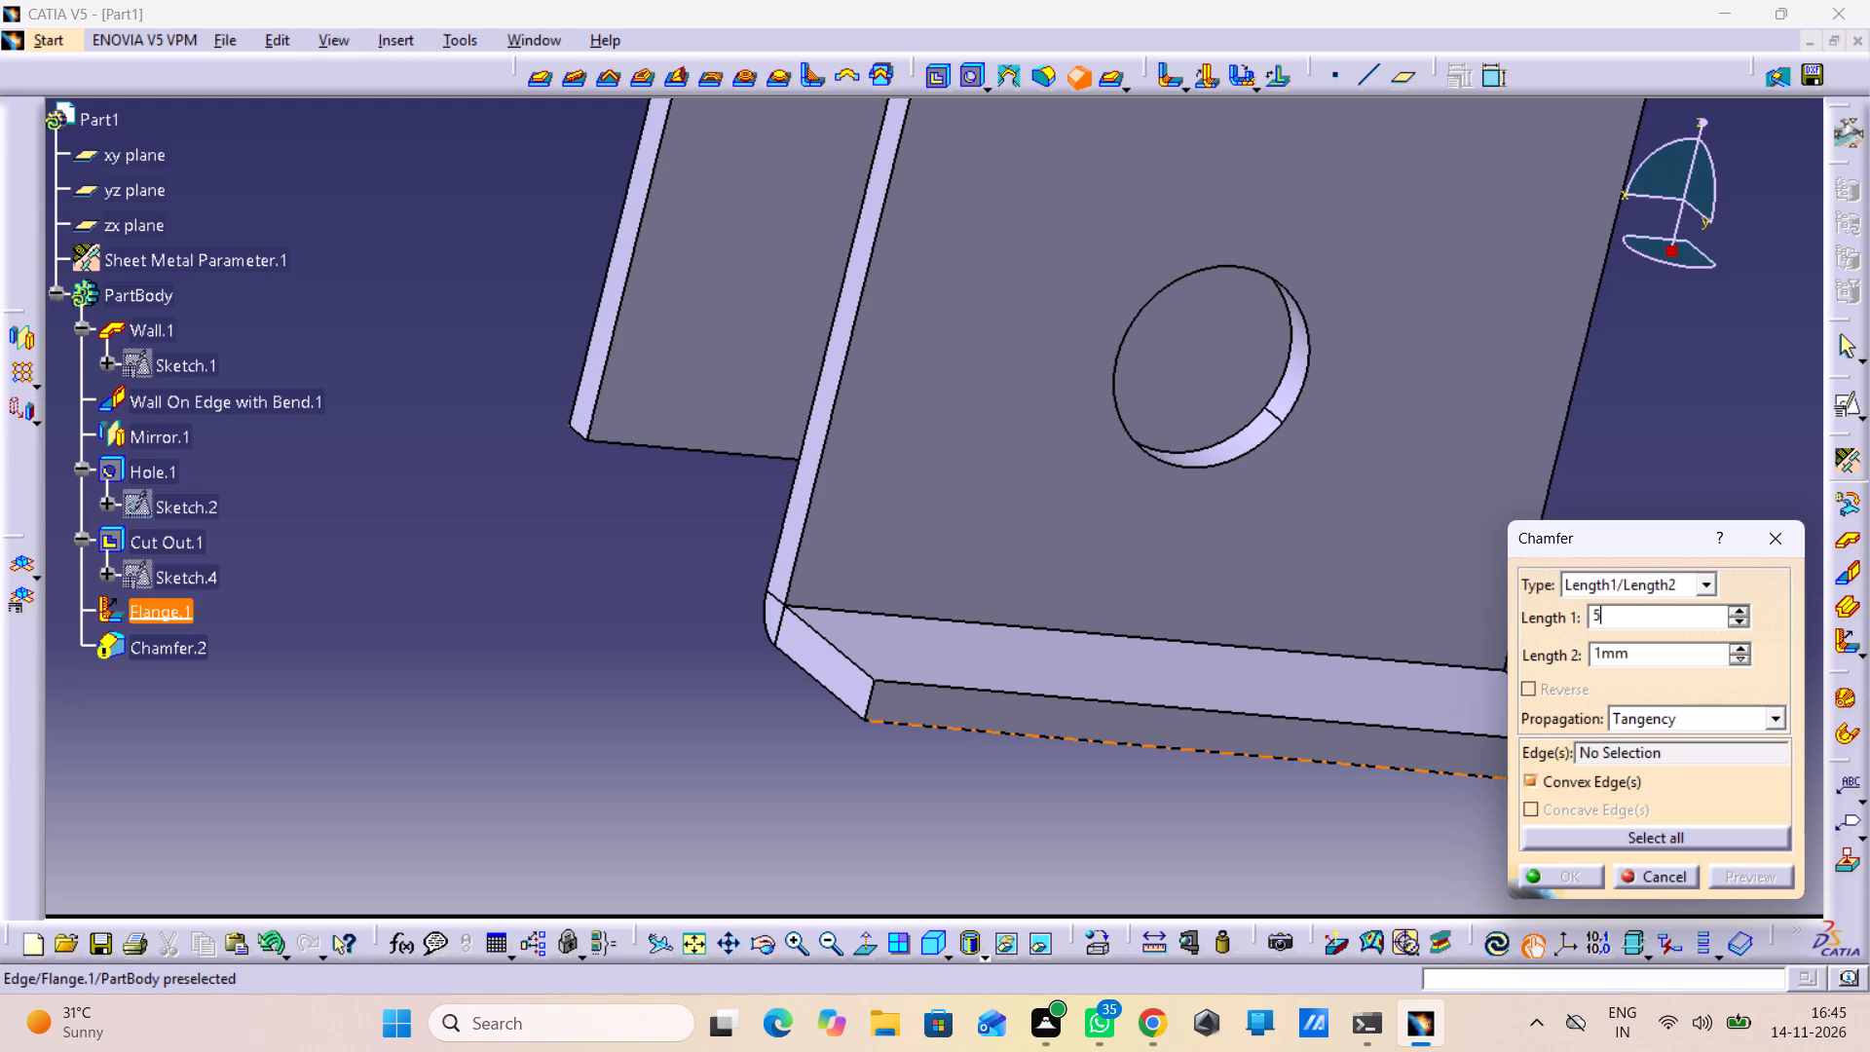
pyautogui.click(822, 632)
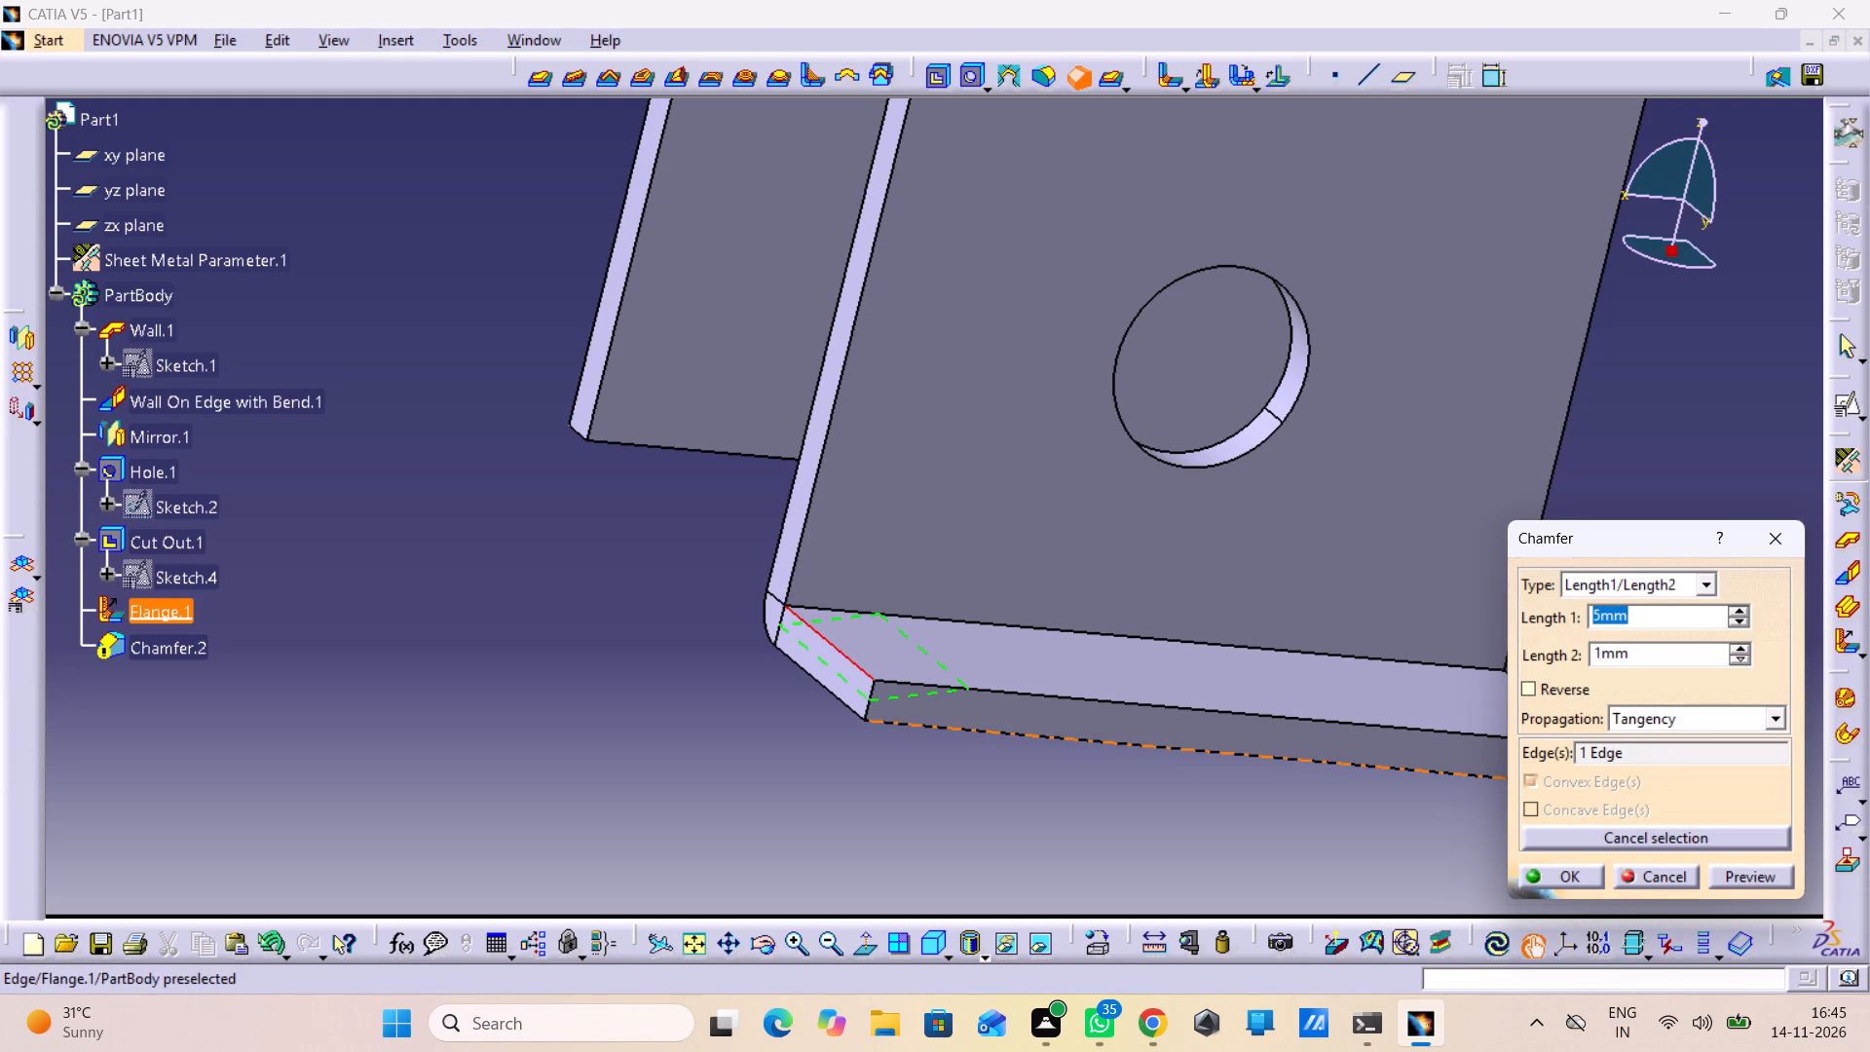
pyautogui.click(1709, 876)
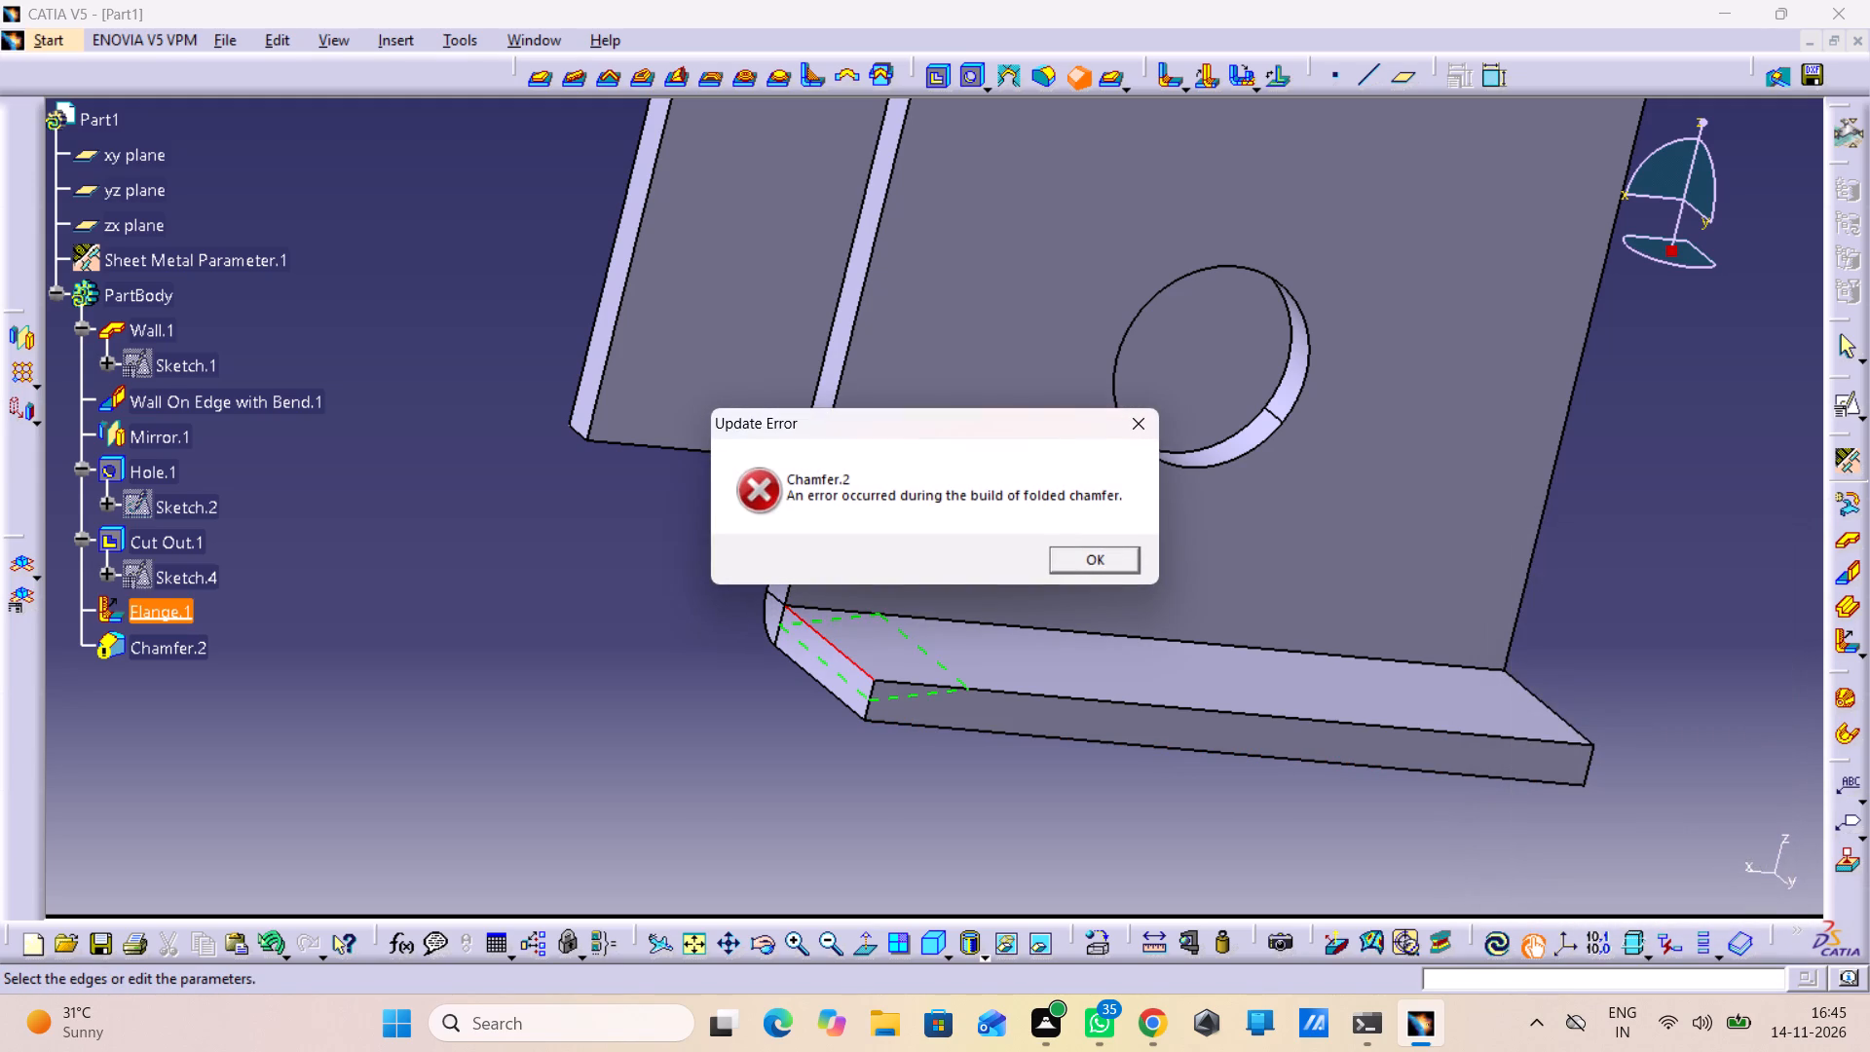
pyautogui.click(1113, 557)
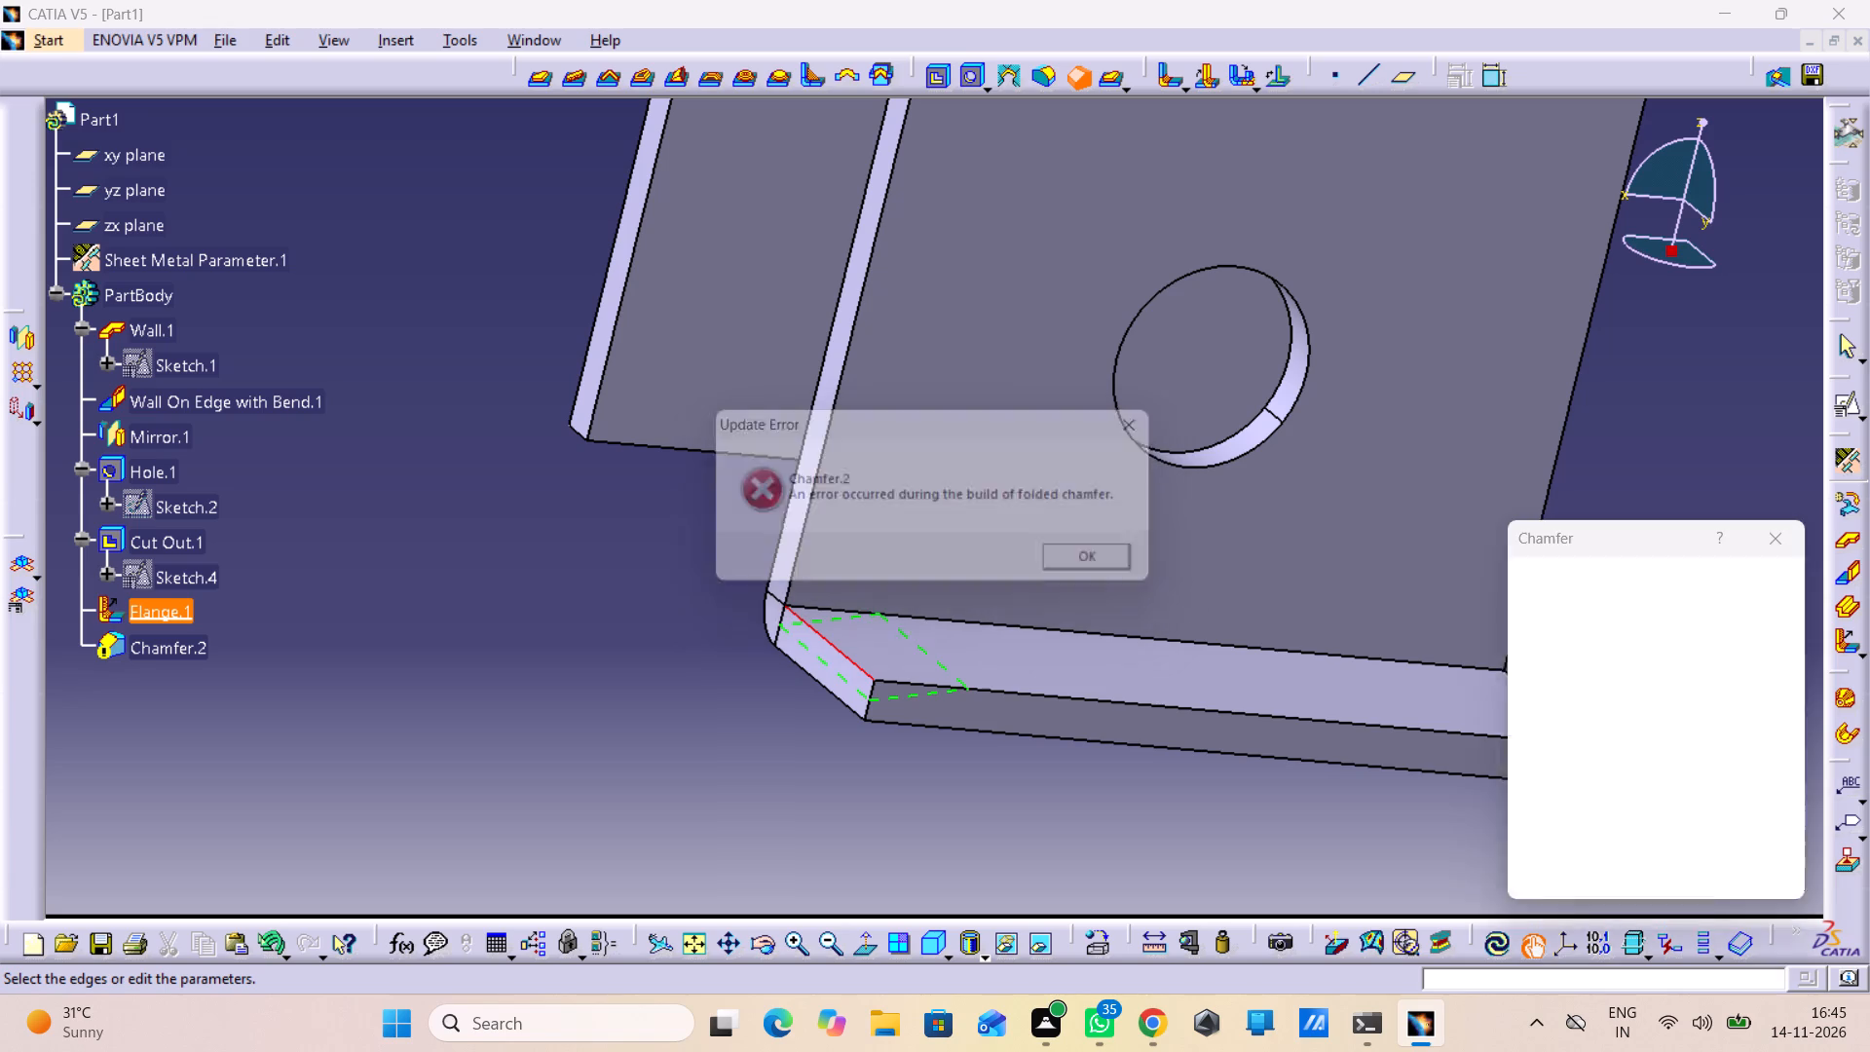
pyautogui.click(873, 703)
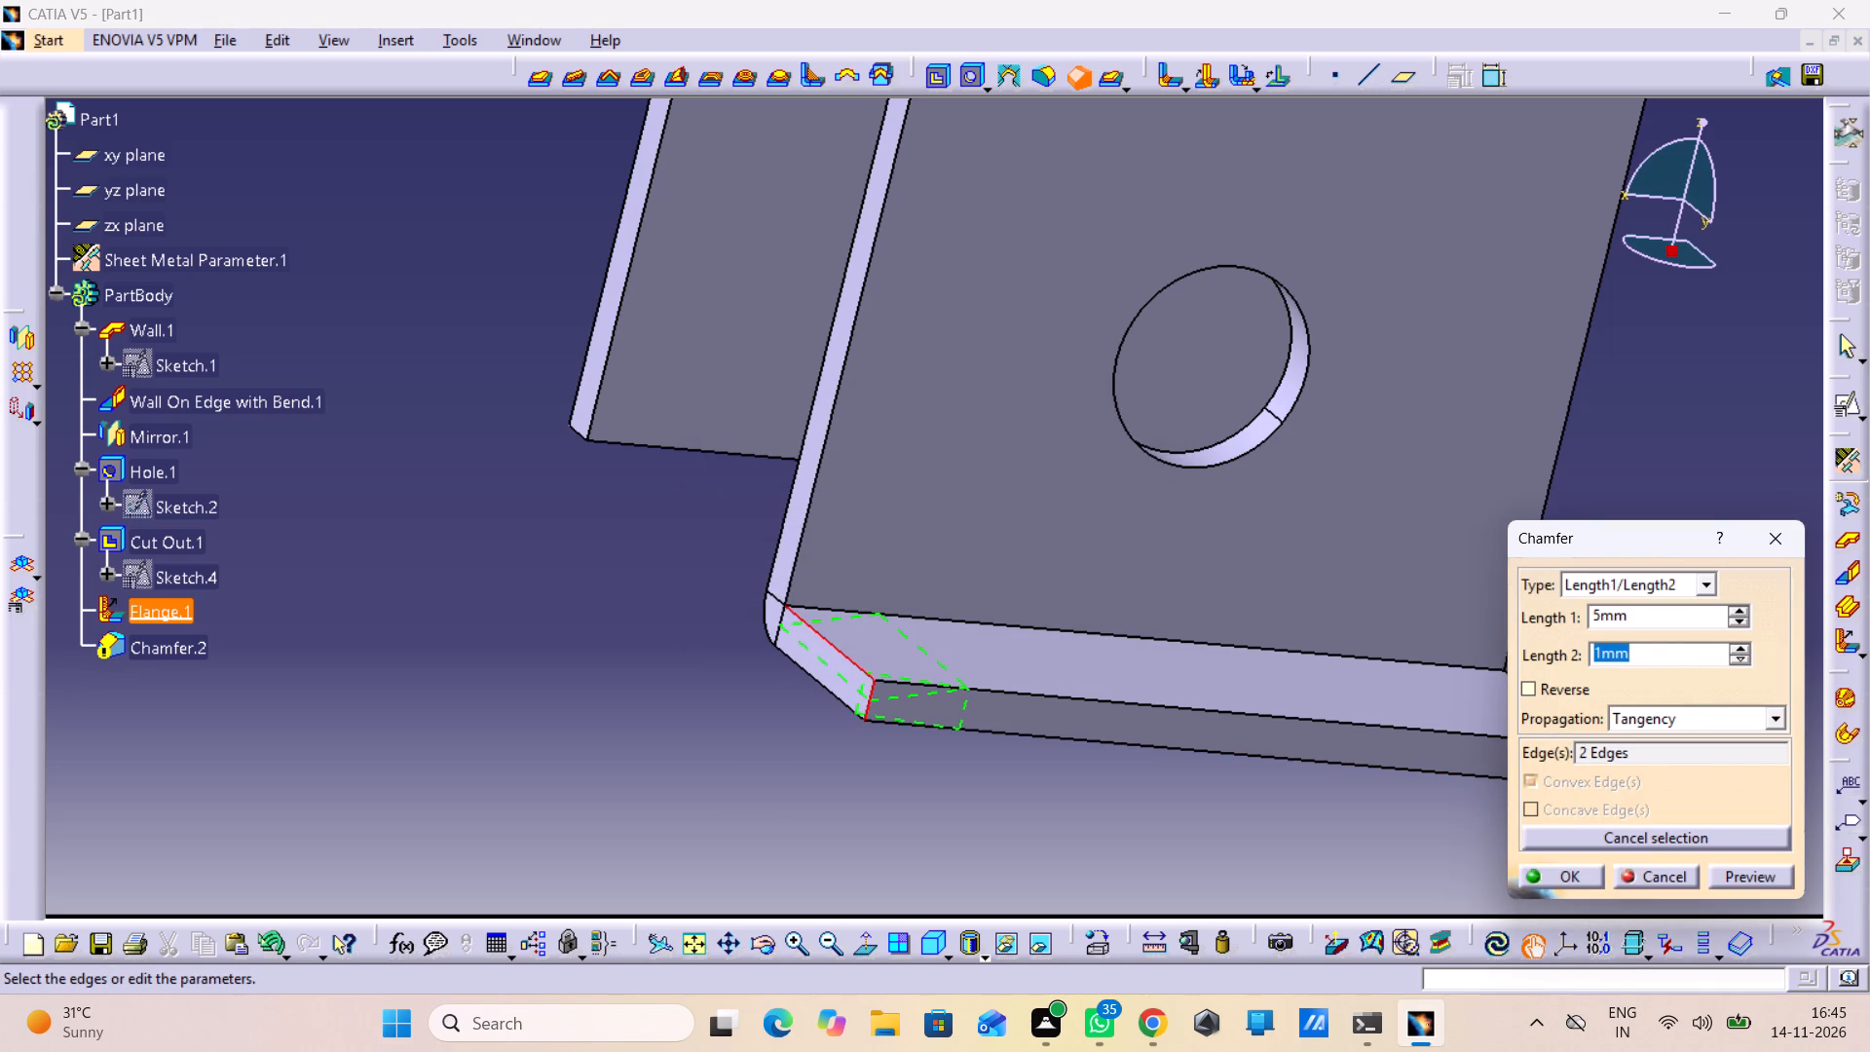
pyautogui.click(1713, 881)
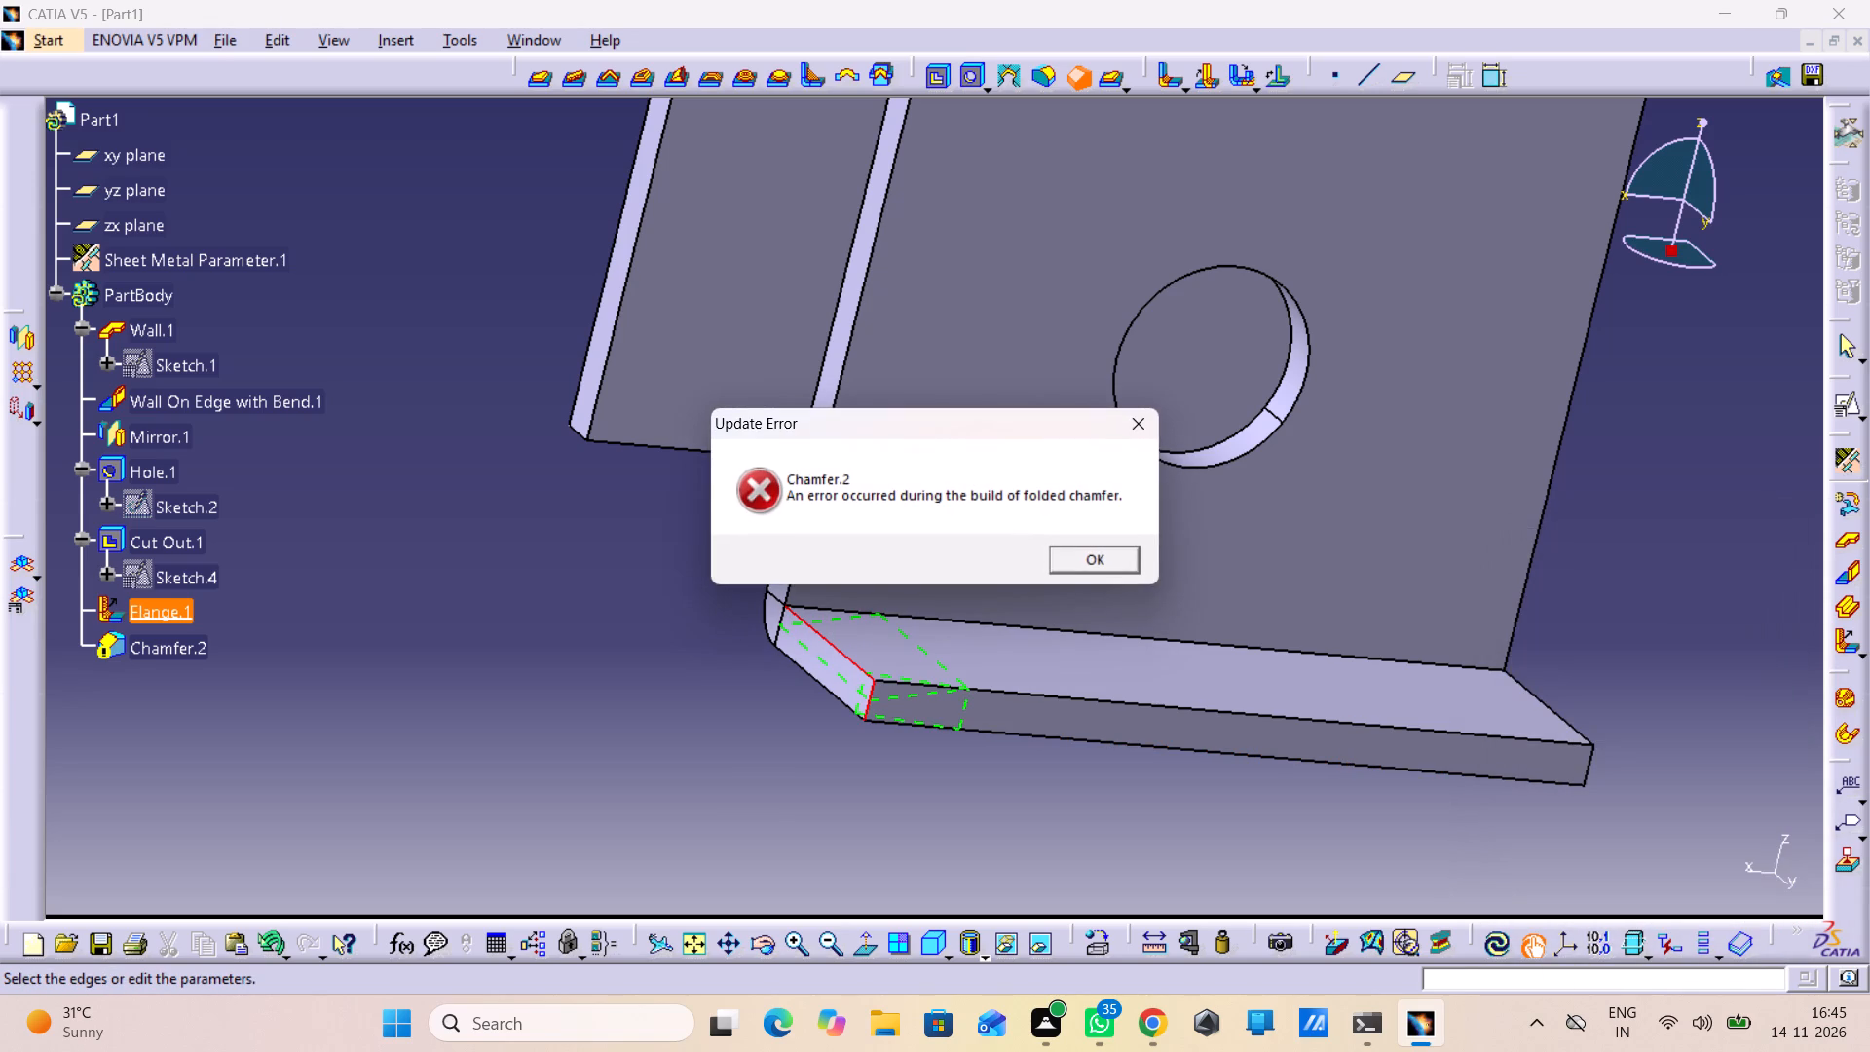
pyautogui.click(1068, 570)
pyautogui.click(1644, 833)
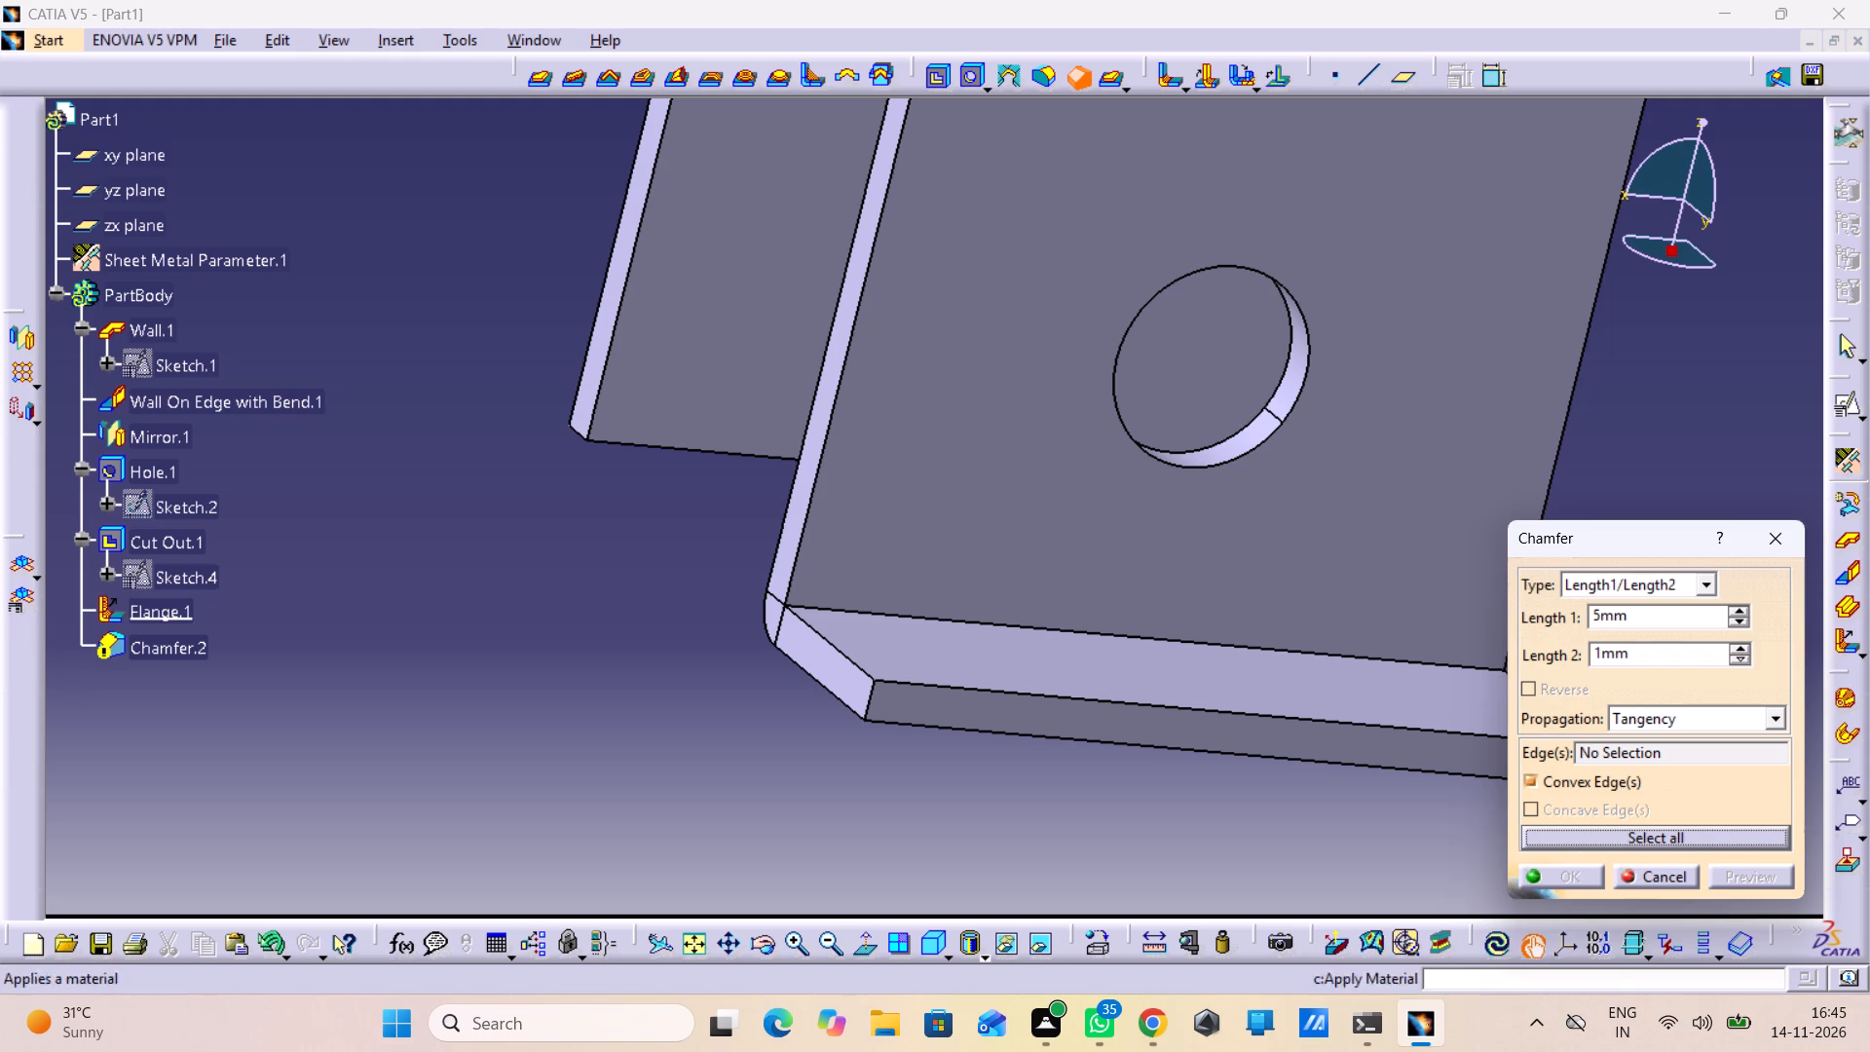
# Examine the flange, its end corners and the holed side walls from several angles, including the underside.
pyautogui.moveTo(974, 861); pyautogui.dragTo(1102, 795, button='middle')
pyautogui.moveTo(974, 861); pyautogui.dragTo(1102, 795, button='right')
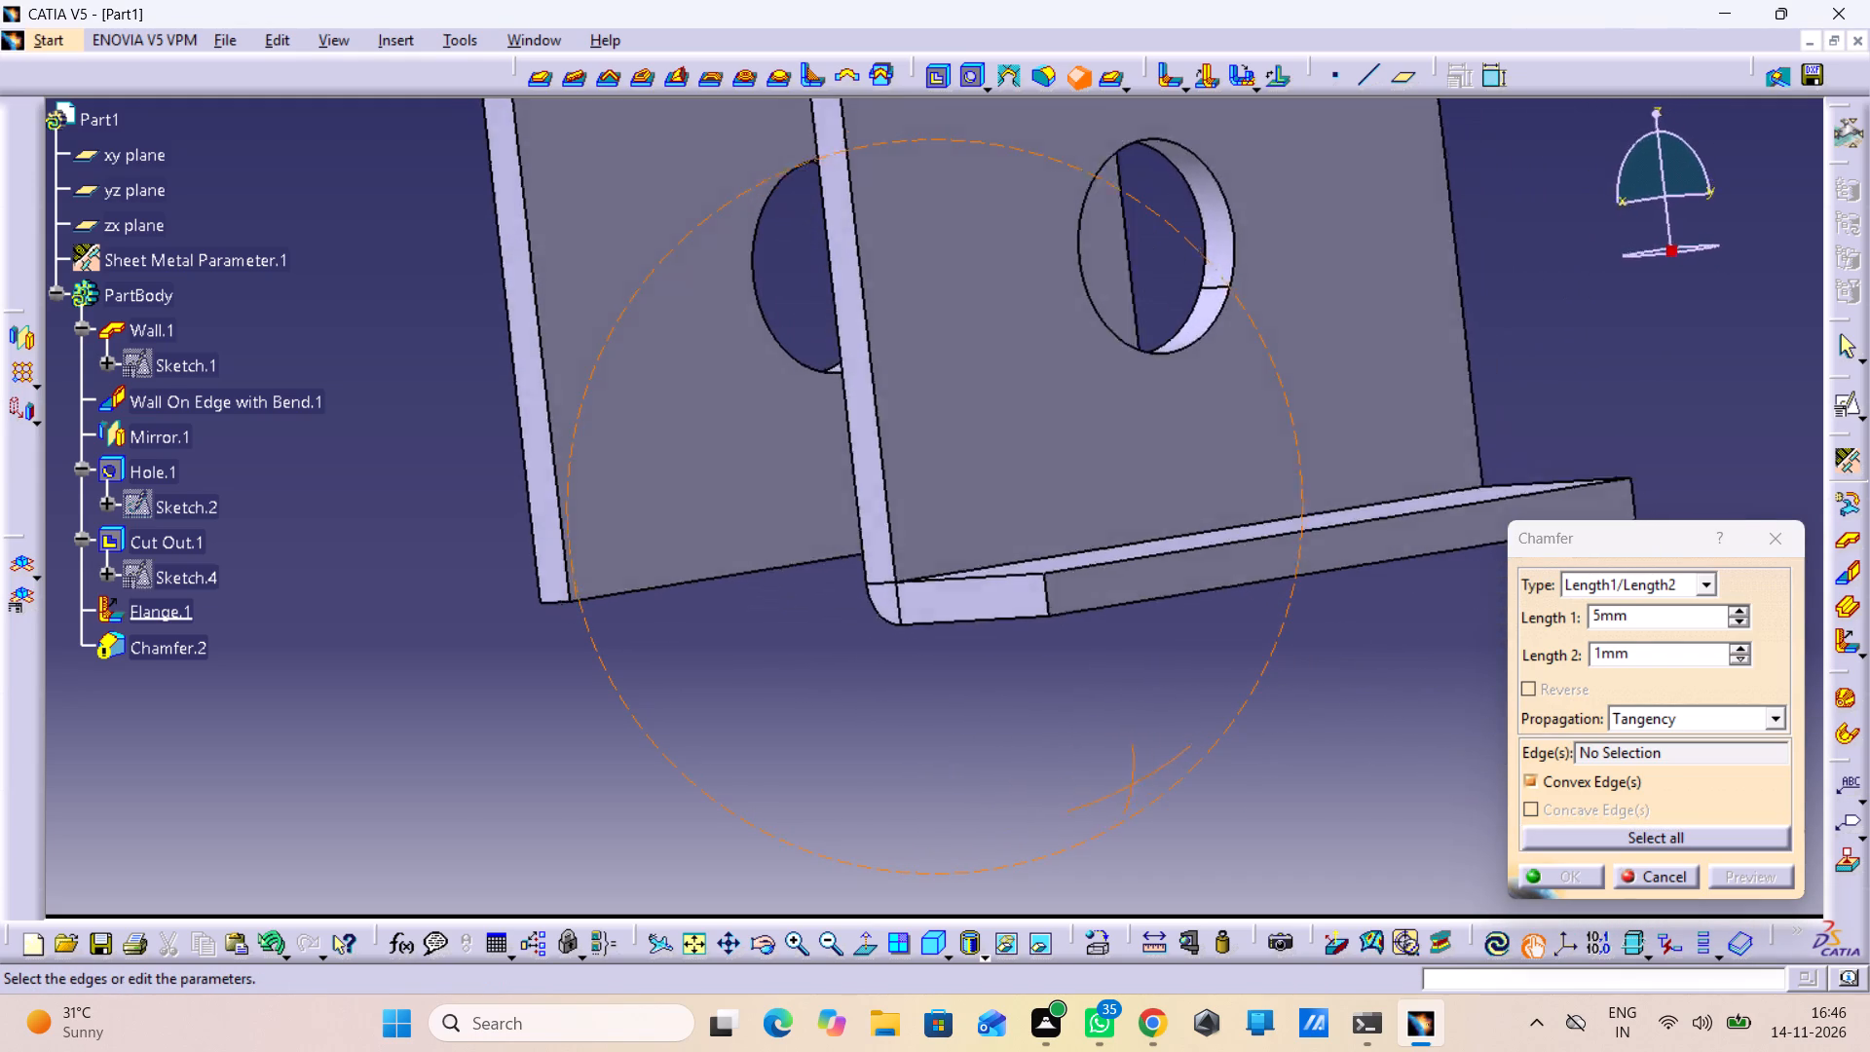
pyautogui.moveTo(1102, 795); pyautogui.dragTo(777, 747, button='middle')
pyautogui.moveTo(1102, 795); pyautogui.dragTo(777, 747, button='right')
pyautogui.moveTo(906, 761); pyautogui.dragTo(804, 718, button='middle')
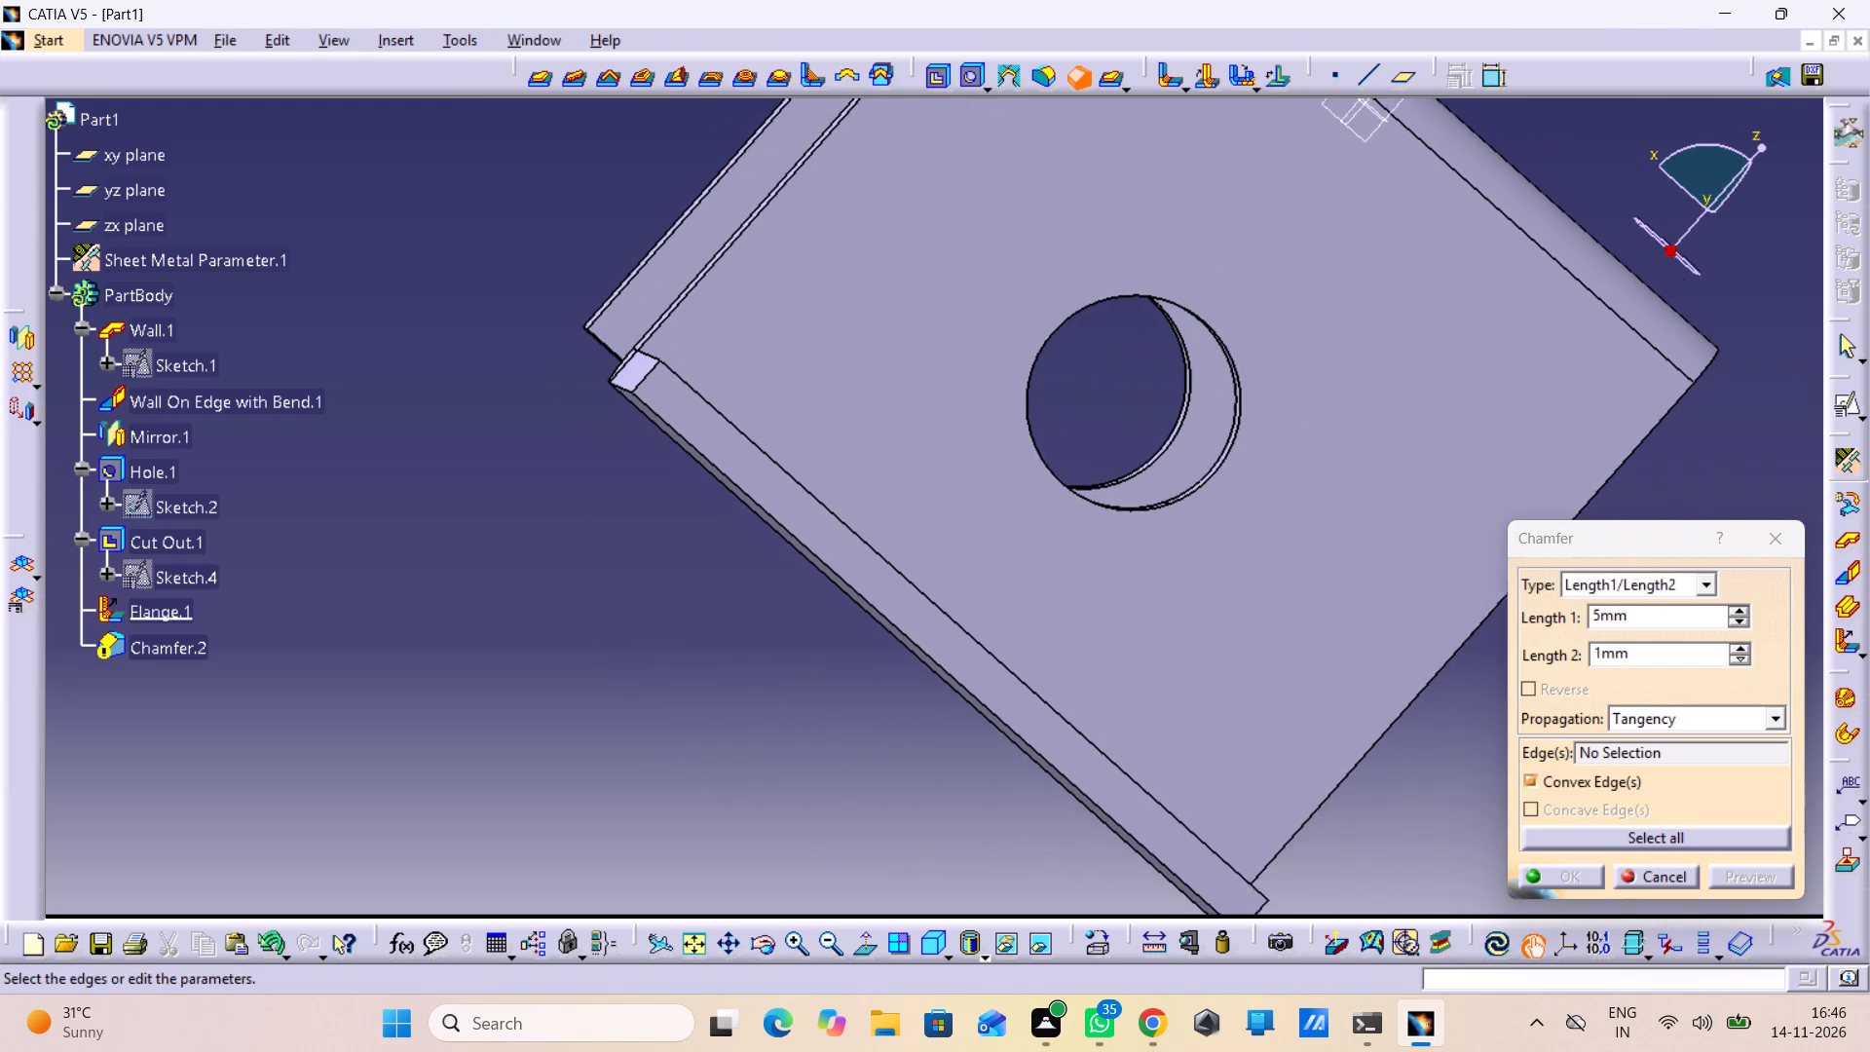
pyautogui.moveTo(804, 718); pyautogui.dragTo(767, 709, button='middle')
pyautogui.moveTo(1420, 829); pyautogui.dragTo(1195, 591, button='middle')
pyautogui.moveTo(1420, 829); pyautogui.dragTo(1195, 591, button='right')
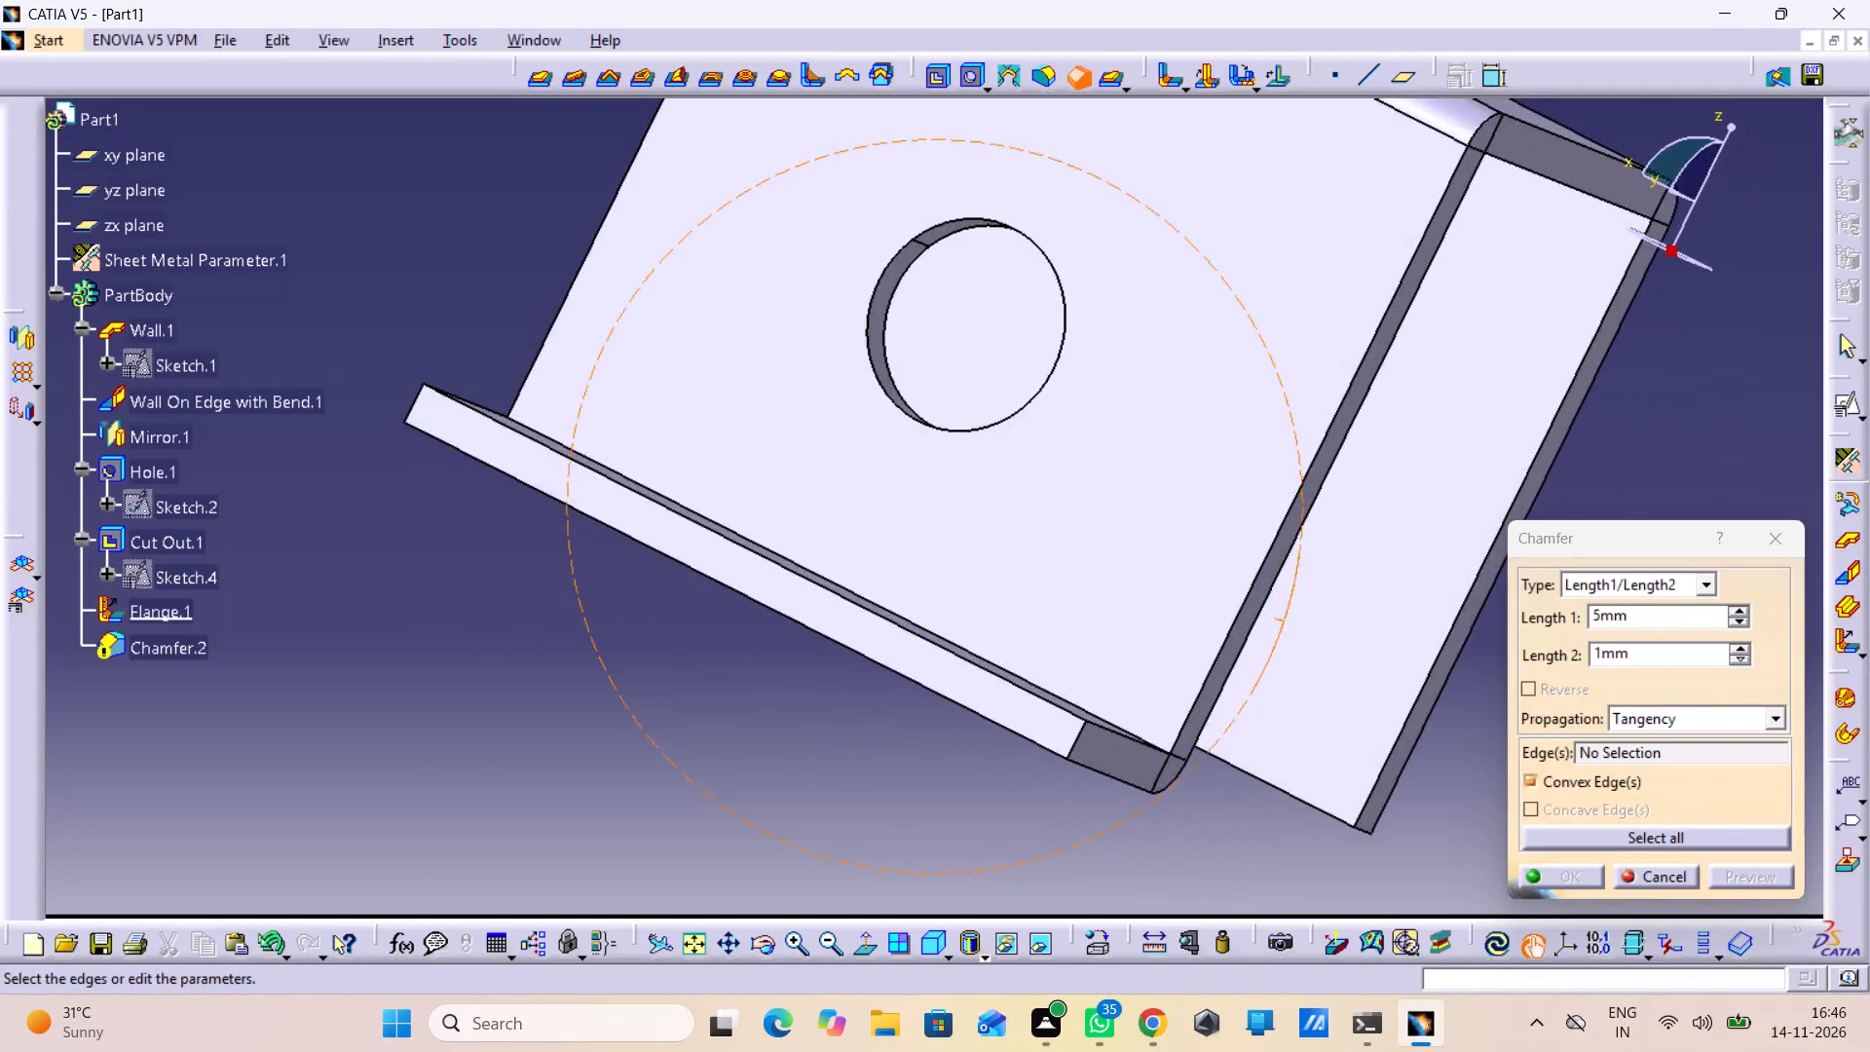
pyautogui.moveTo(1195, 591); pyautogui.dragTo(1283, 601, button='middle')
pyautogui.moveTo(1195, 591); pyautogui.dragTo(1283, 601, button='right')
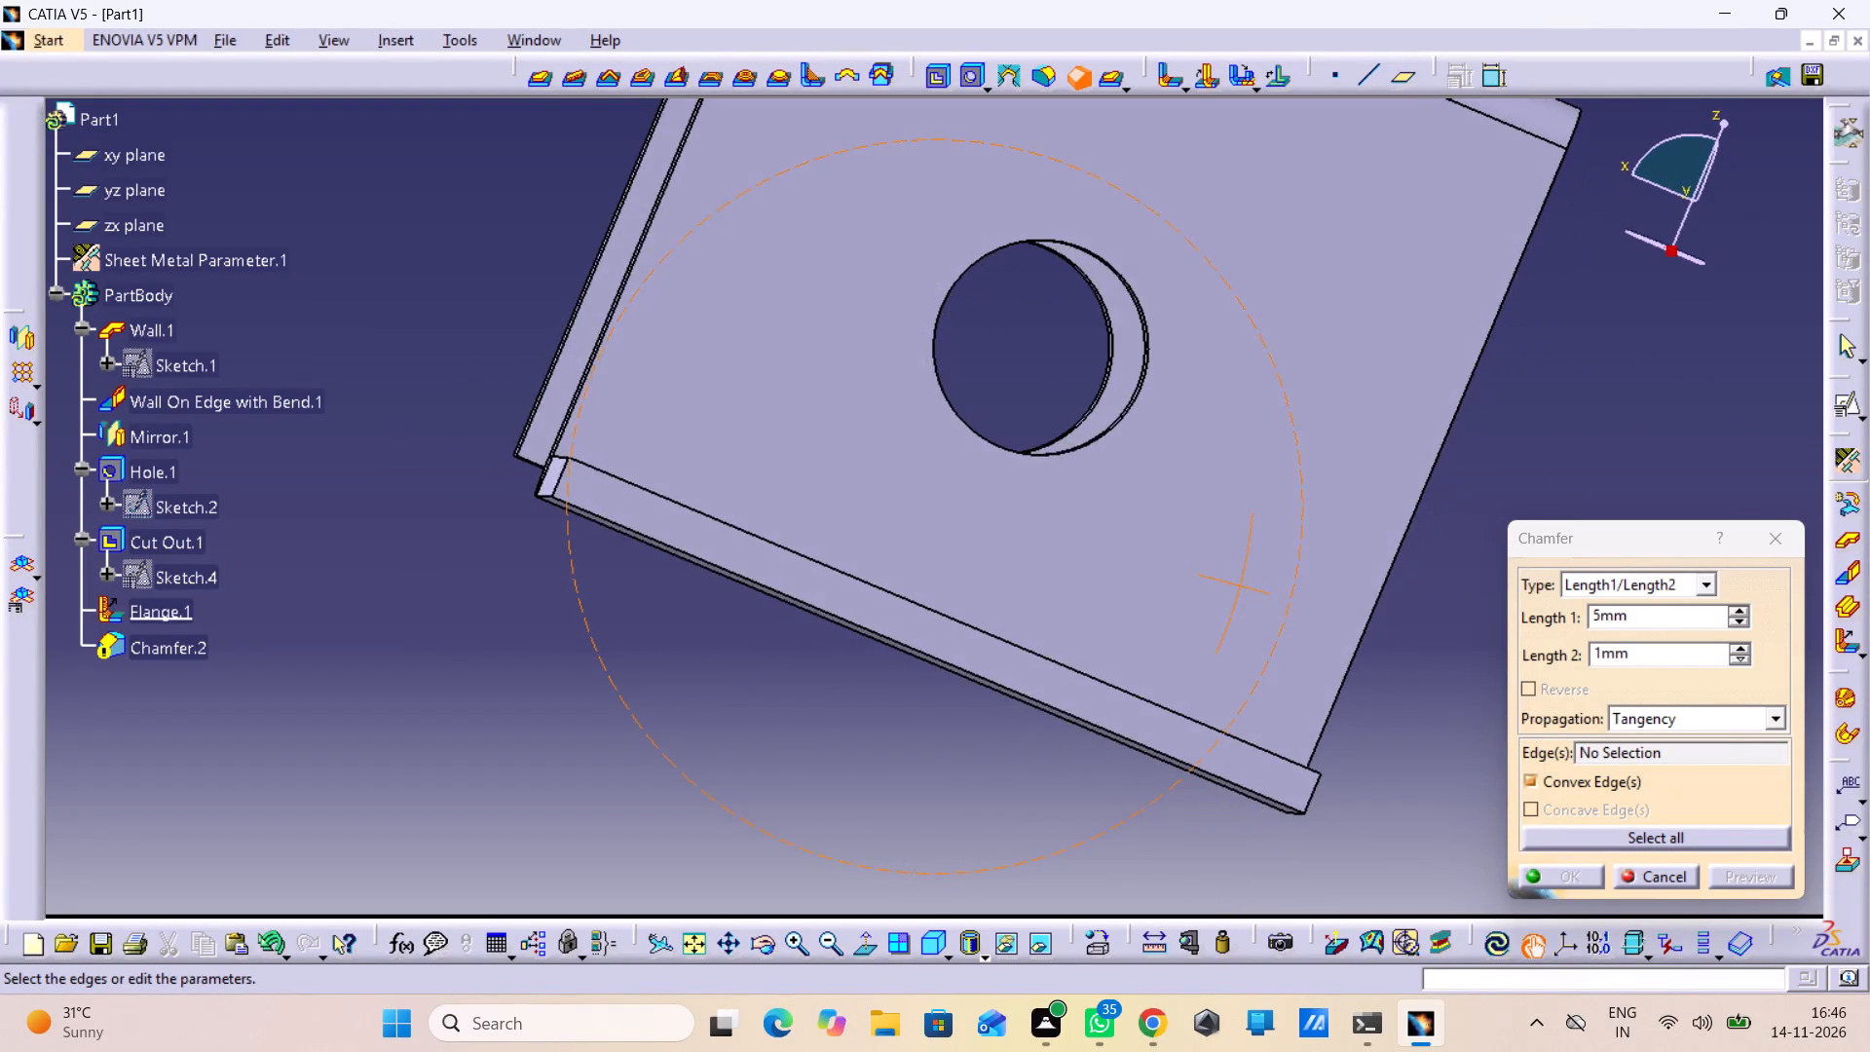
pyautogui.moveTo(1283, 601); pyautogui.dragTo(1276, 622, button='middle')
pyautogui.moveTo(1283, 601); pyautogui.dragTo(1276, 622, button='right')
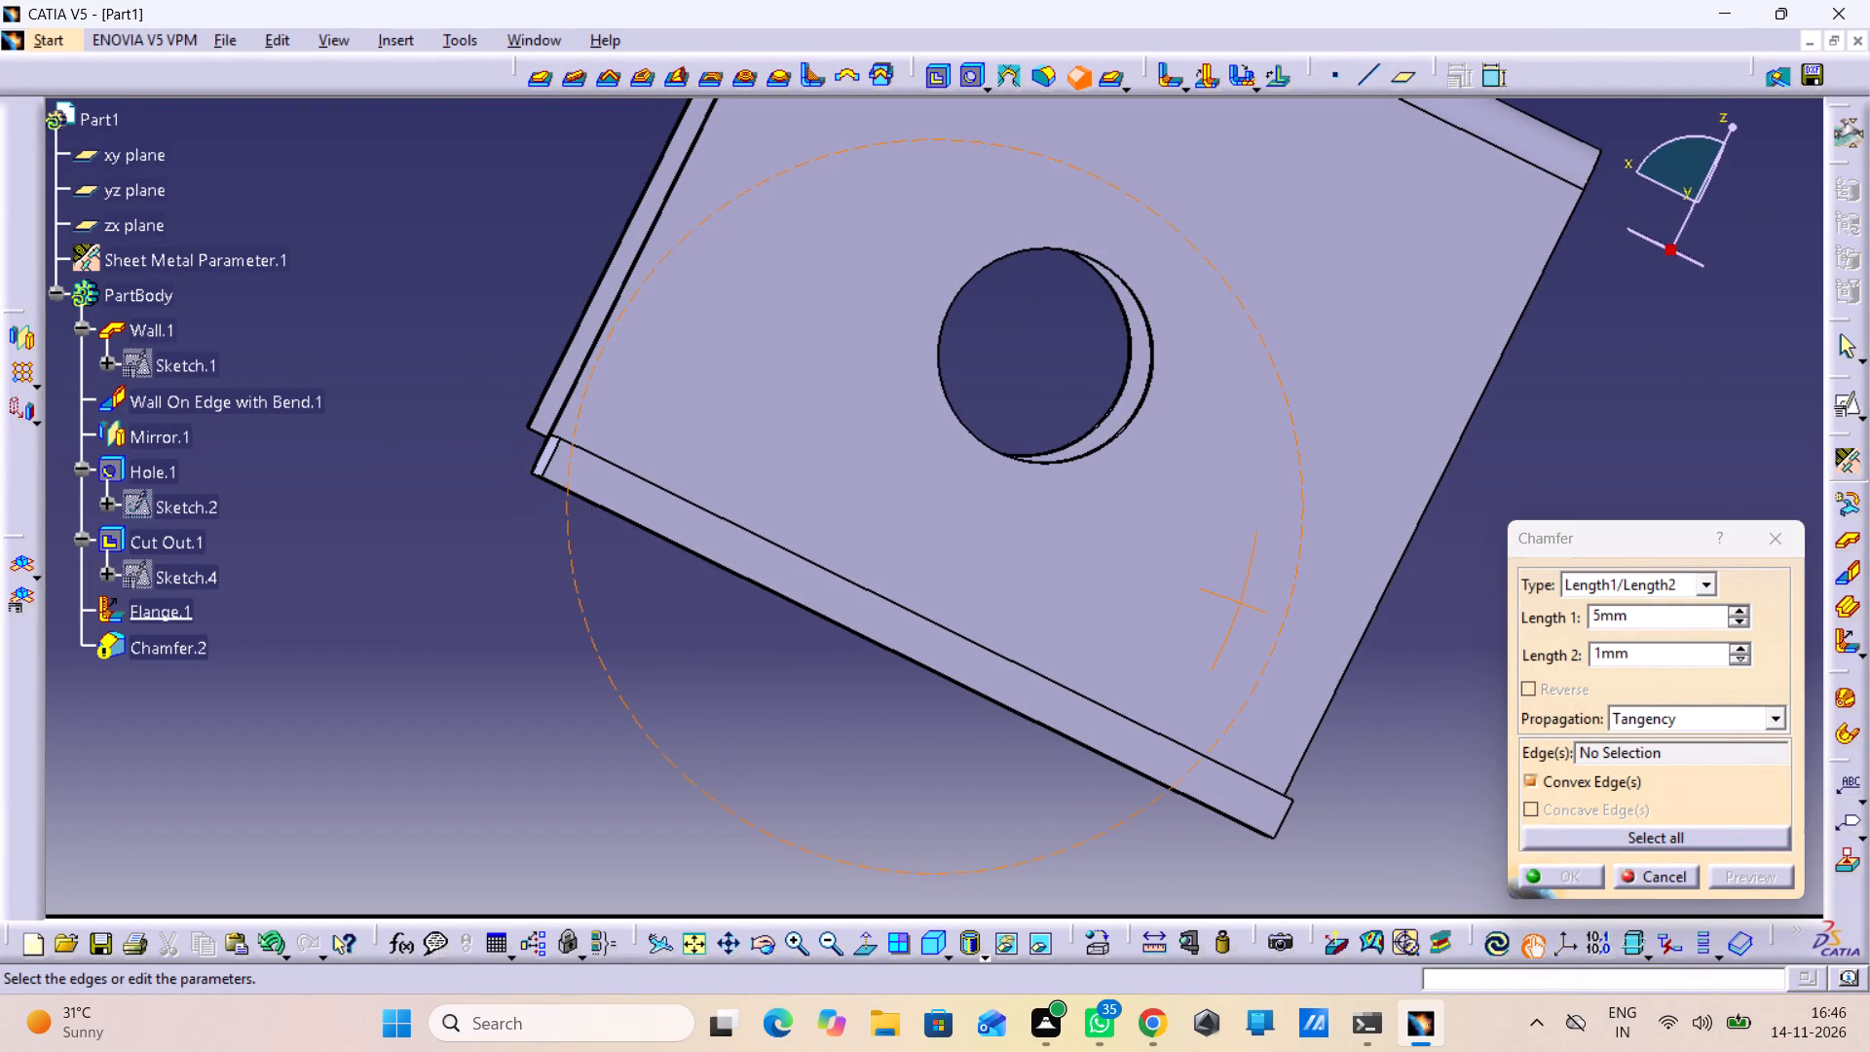
pyautogui.moveTo(1276, 622); pyautogui.dragTo(1268, 625, button='middle')
pyautogui.moveTo(1276, 622); pyautogui.dragTo(1268, 625, button='right')
pyautogui.moveTo(484, 592); pyautogui.dragTo(502, 652, button='middle')
pyautogui.rightClick(484, 592)
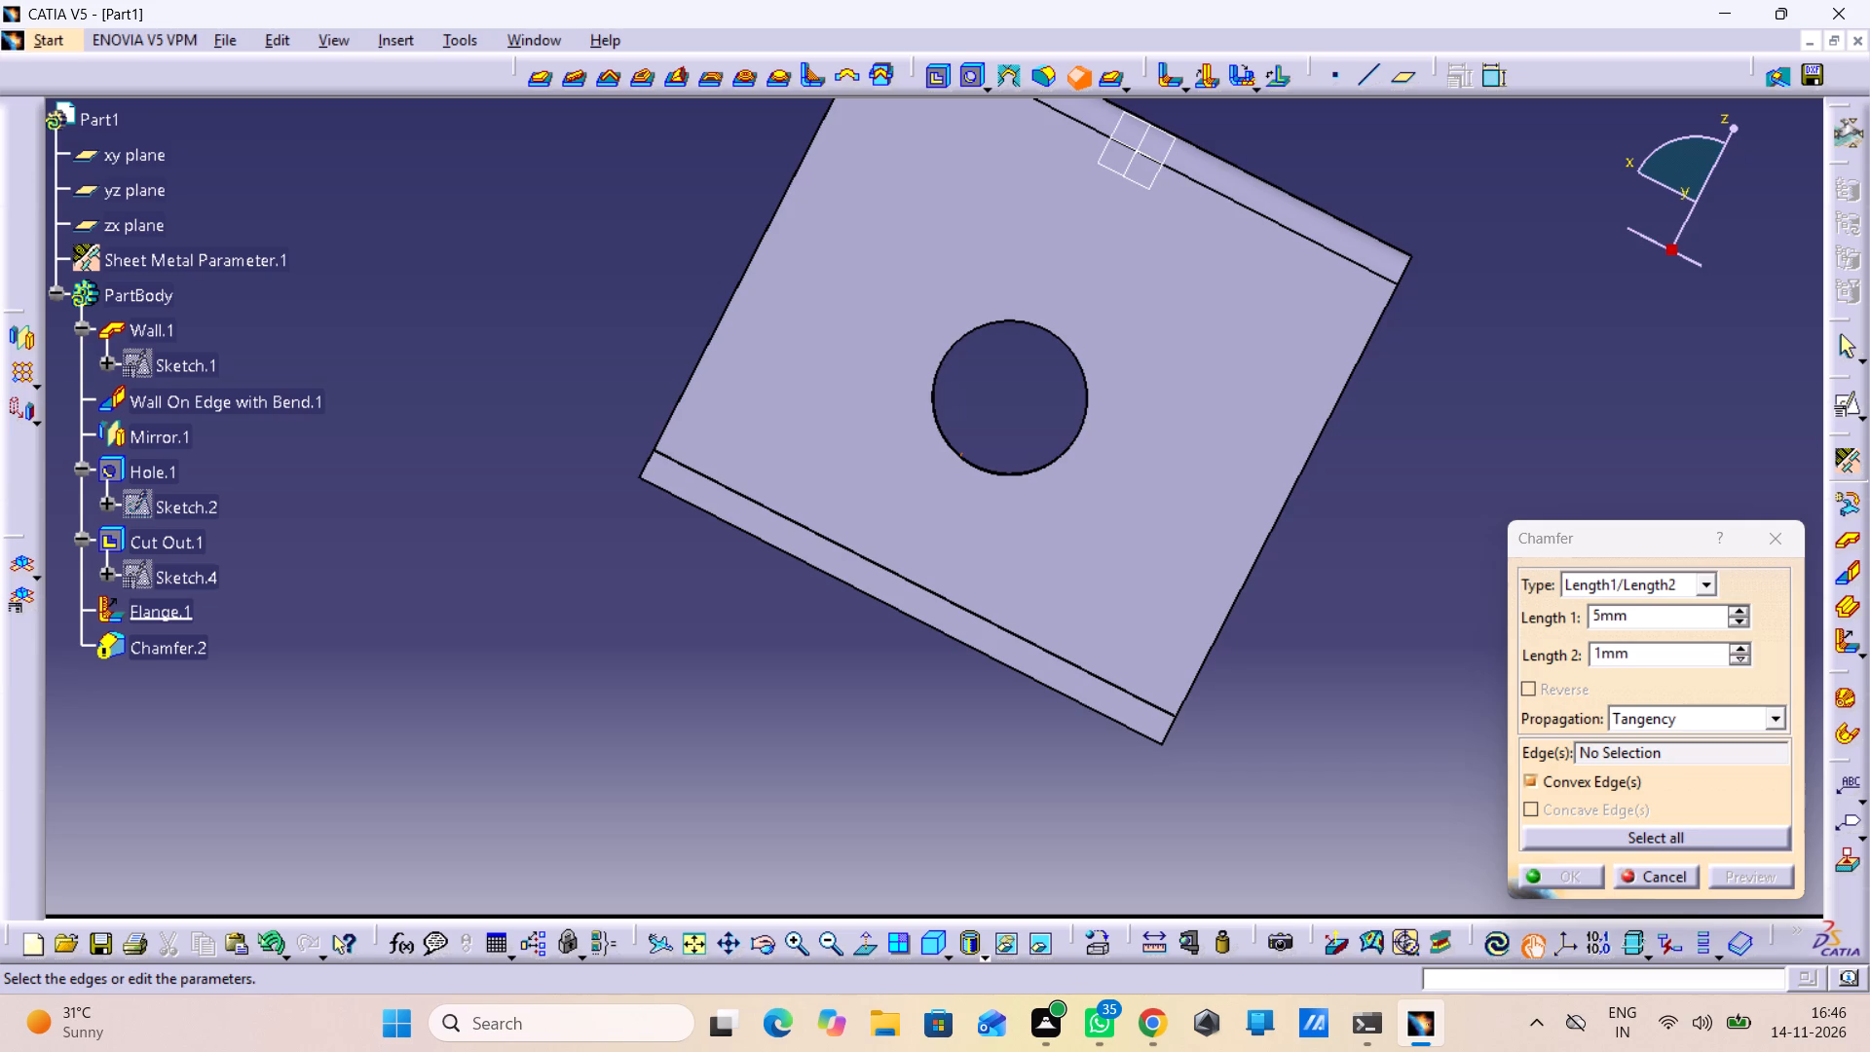
pyautogui.moveTo(454, 786); pyautogui.dragTo(520, 826, button='middle')
pyautogui.rightClick(507, 827)
pyautogui.moveTo(560, 582); pyautogui.dragTo(606, 817, button='middle')
pyautogui.moveTo(560, 582); pyautogui.dragTo(606, 817, button='right')
pyautogui.moveTo(477, 616); pyautogui.dragTo(678, 638, button='middle')
pyautogui.moveTo(477, 616); pyautogui.dragTo(678, 638, button='right')
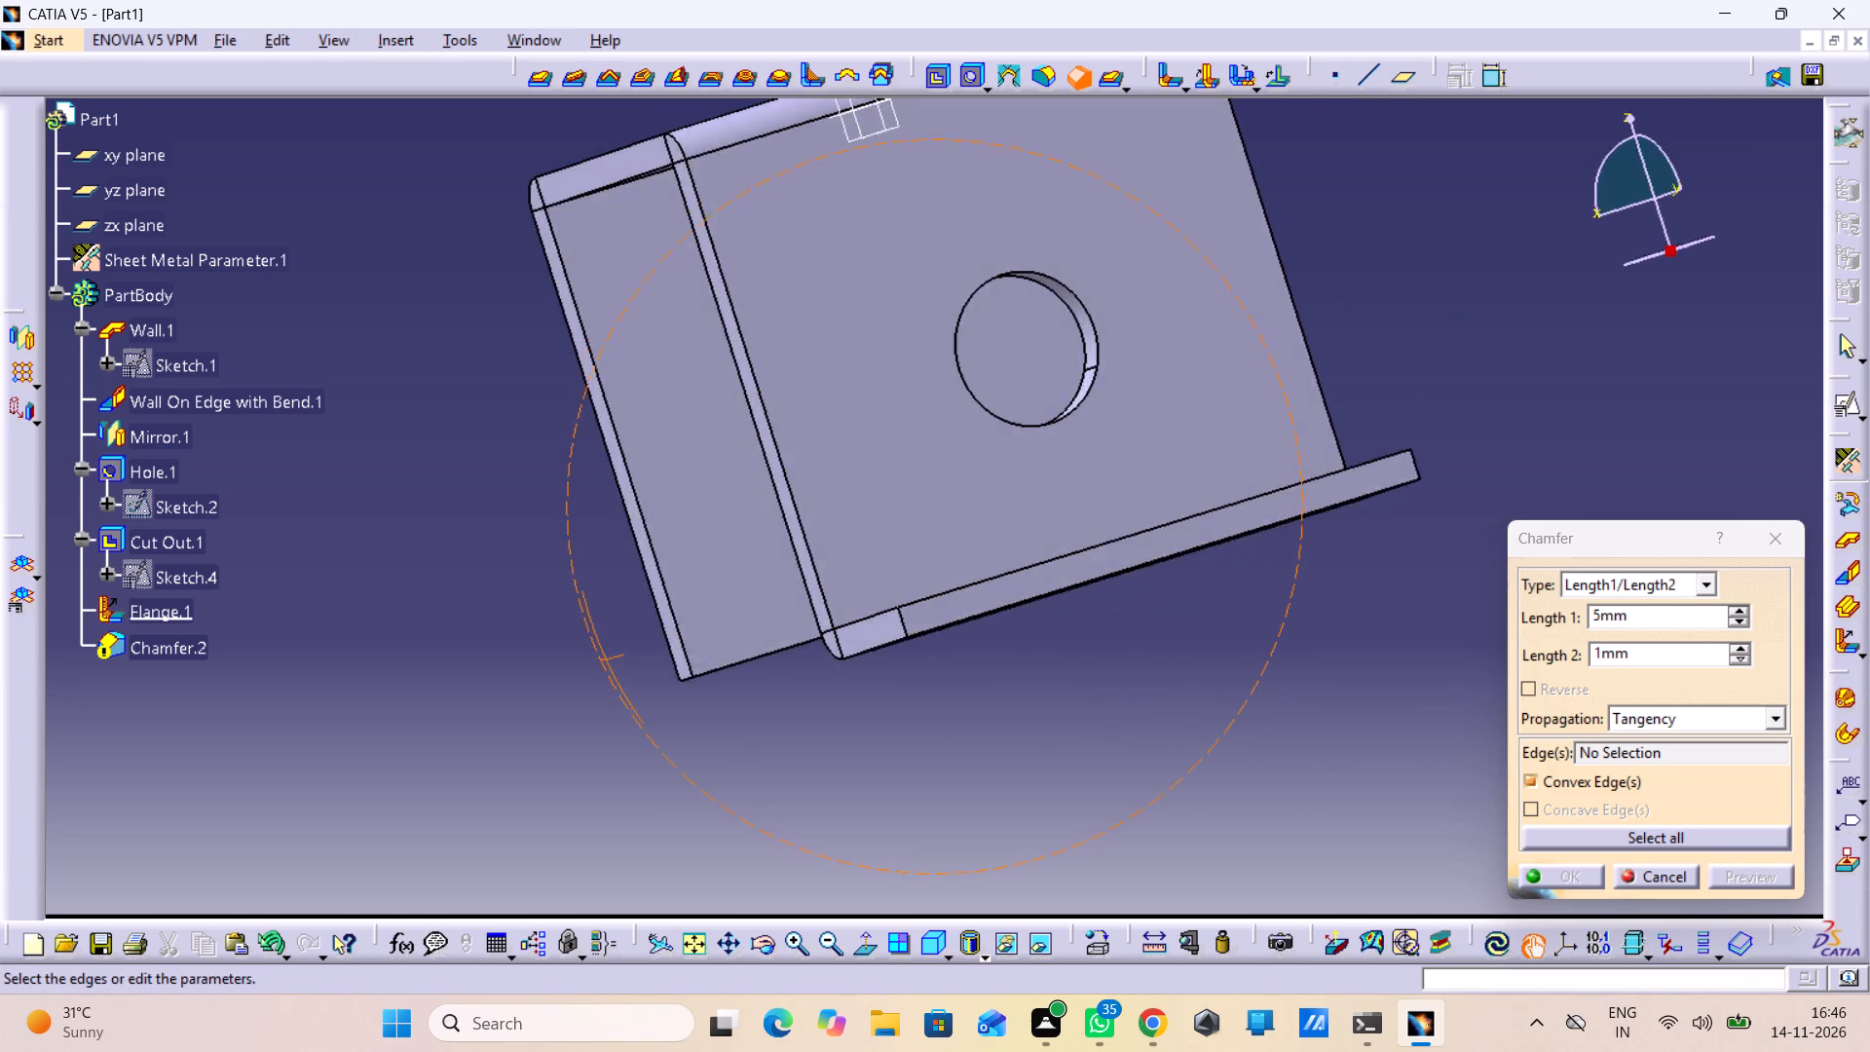
pyautogui.moveTo(678, 638); pyautogui.dragTo(767, 717, button='right')
pyautogui.moveTo(678, 638); pyautogui.dragTo(767, 717, button='middle')
pyautogui.moveTo(1066, 707); pyautogui.dragTo(1085, 808, button='middle')
pyautogui.moveTo(1067, 707); pyautogui.dragTo(1085, 808, button='right')
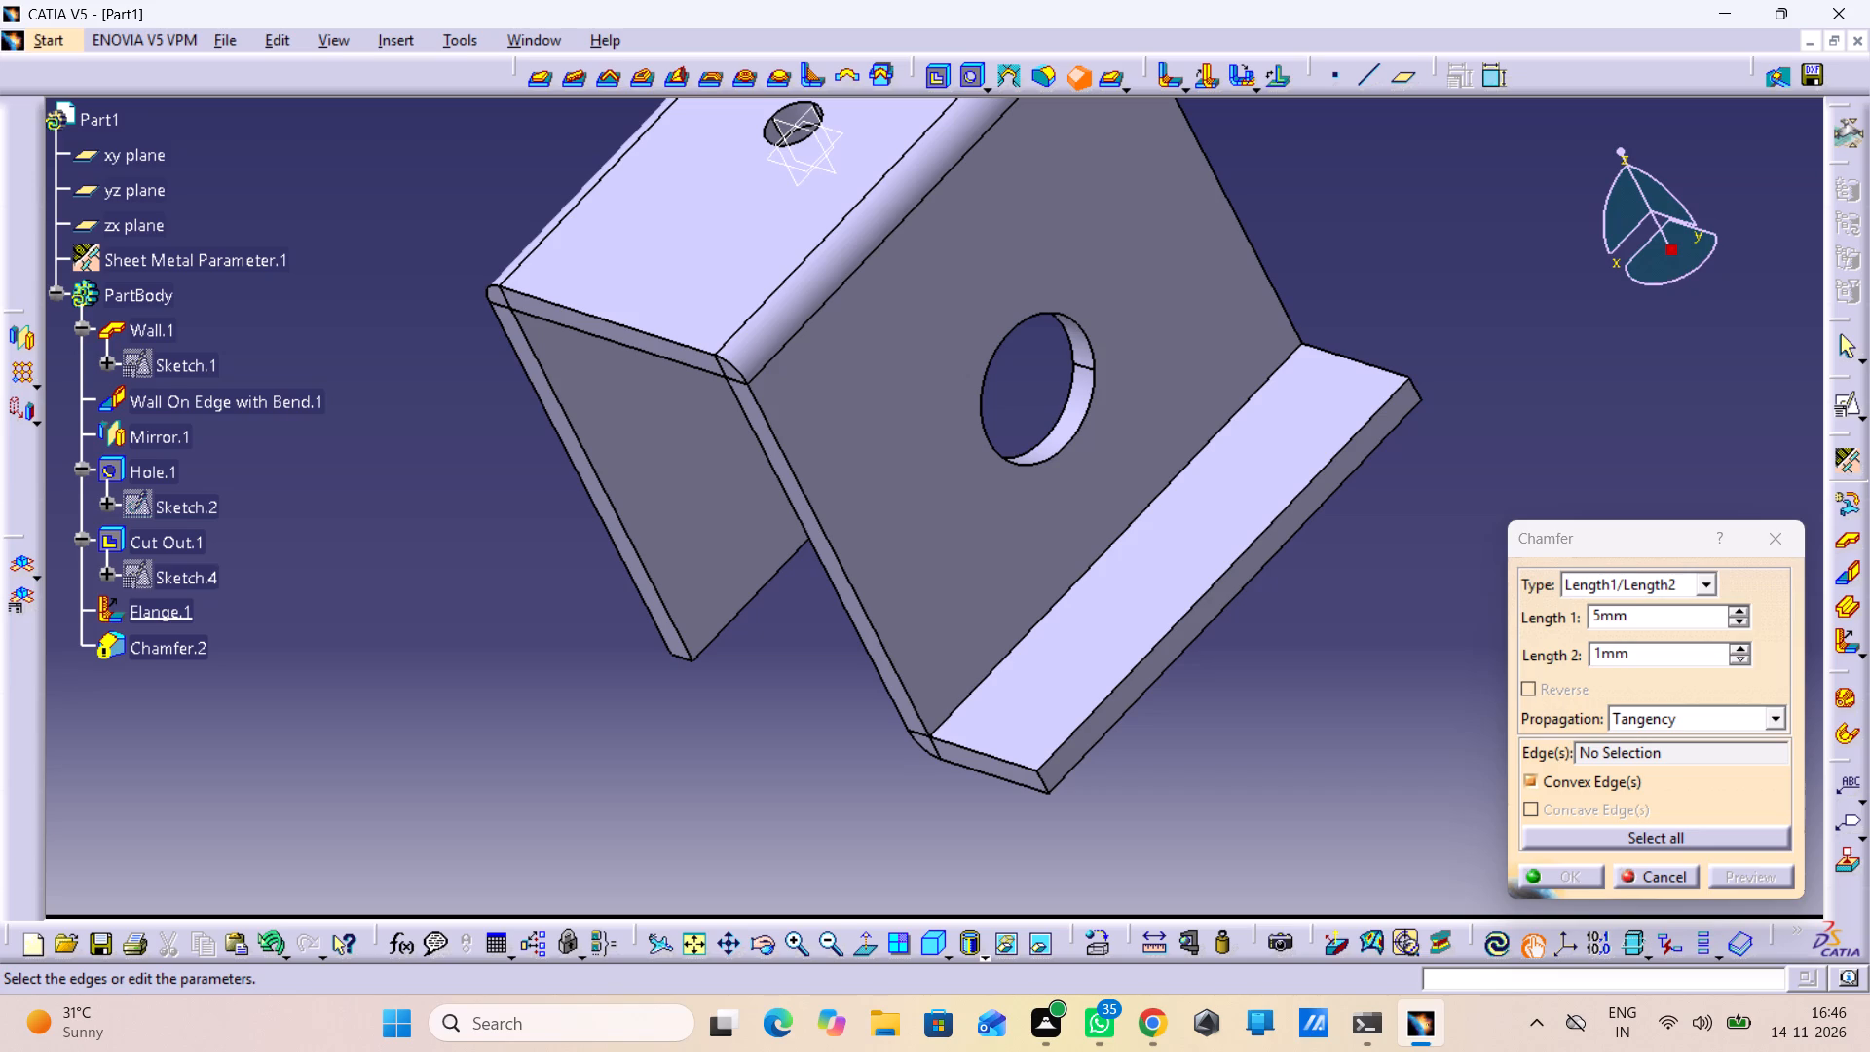
pyautogui.scroll(-1, 1076, 789)
pyautogui.moveTo(1087, 804); pyautogui.dragTo(1054, 754, button='middle')
pyautogui.moveTo(1087, 804); pyautogui.dragTo(1054, 760, button='right')
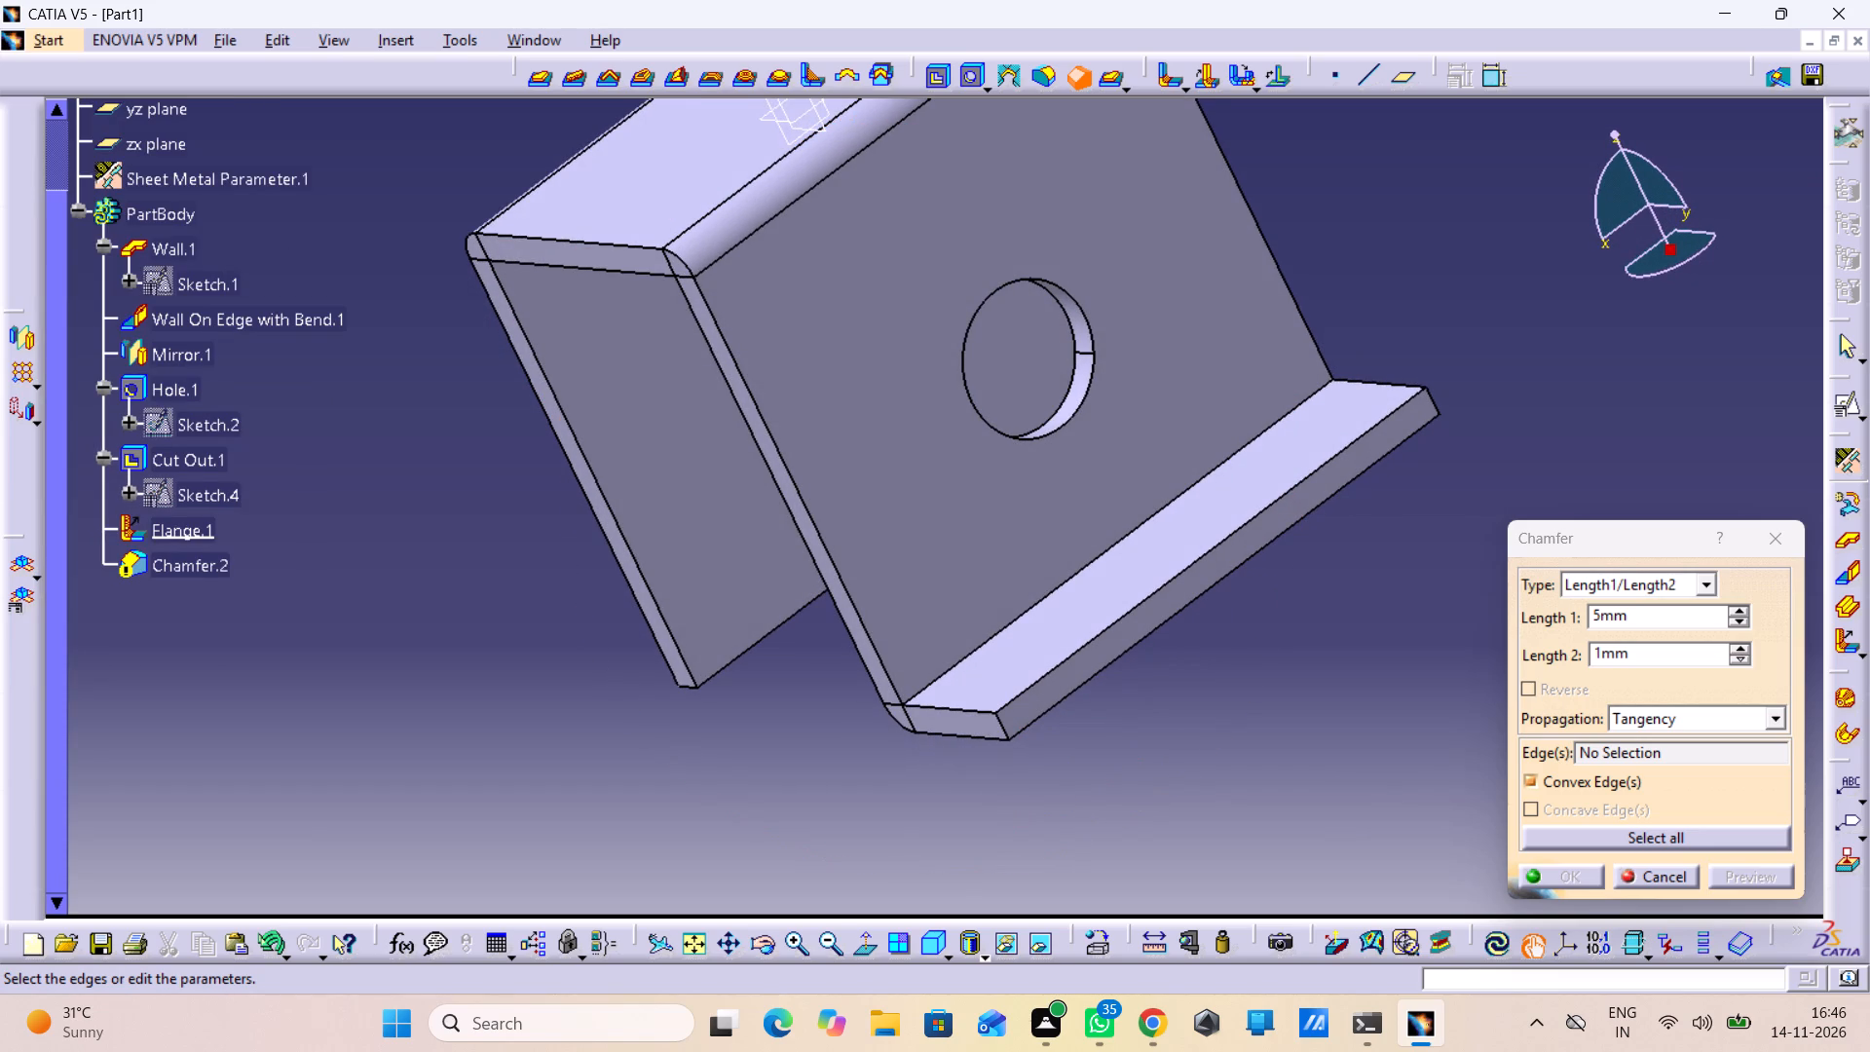
pyautogui.scroll(1, 1313, 661)
pyautogui.moveTo(1228, 688); pyautogui.dragTo(1141, 738, button='middle')
pyautogui.moveTo(1228, 688); pyautogui.dragTo(1141, 738, button='right')
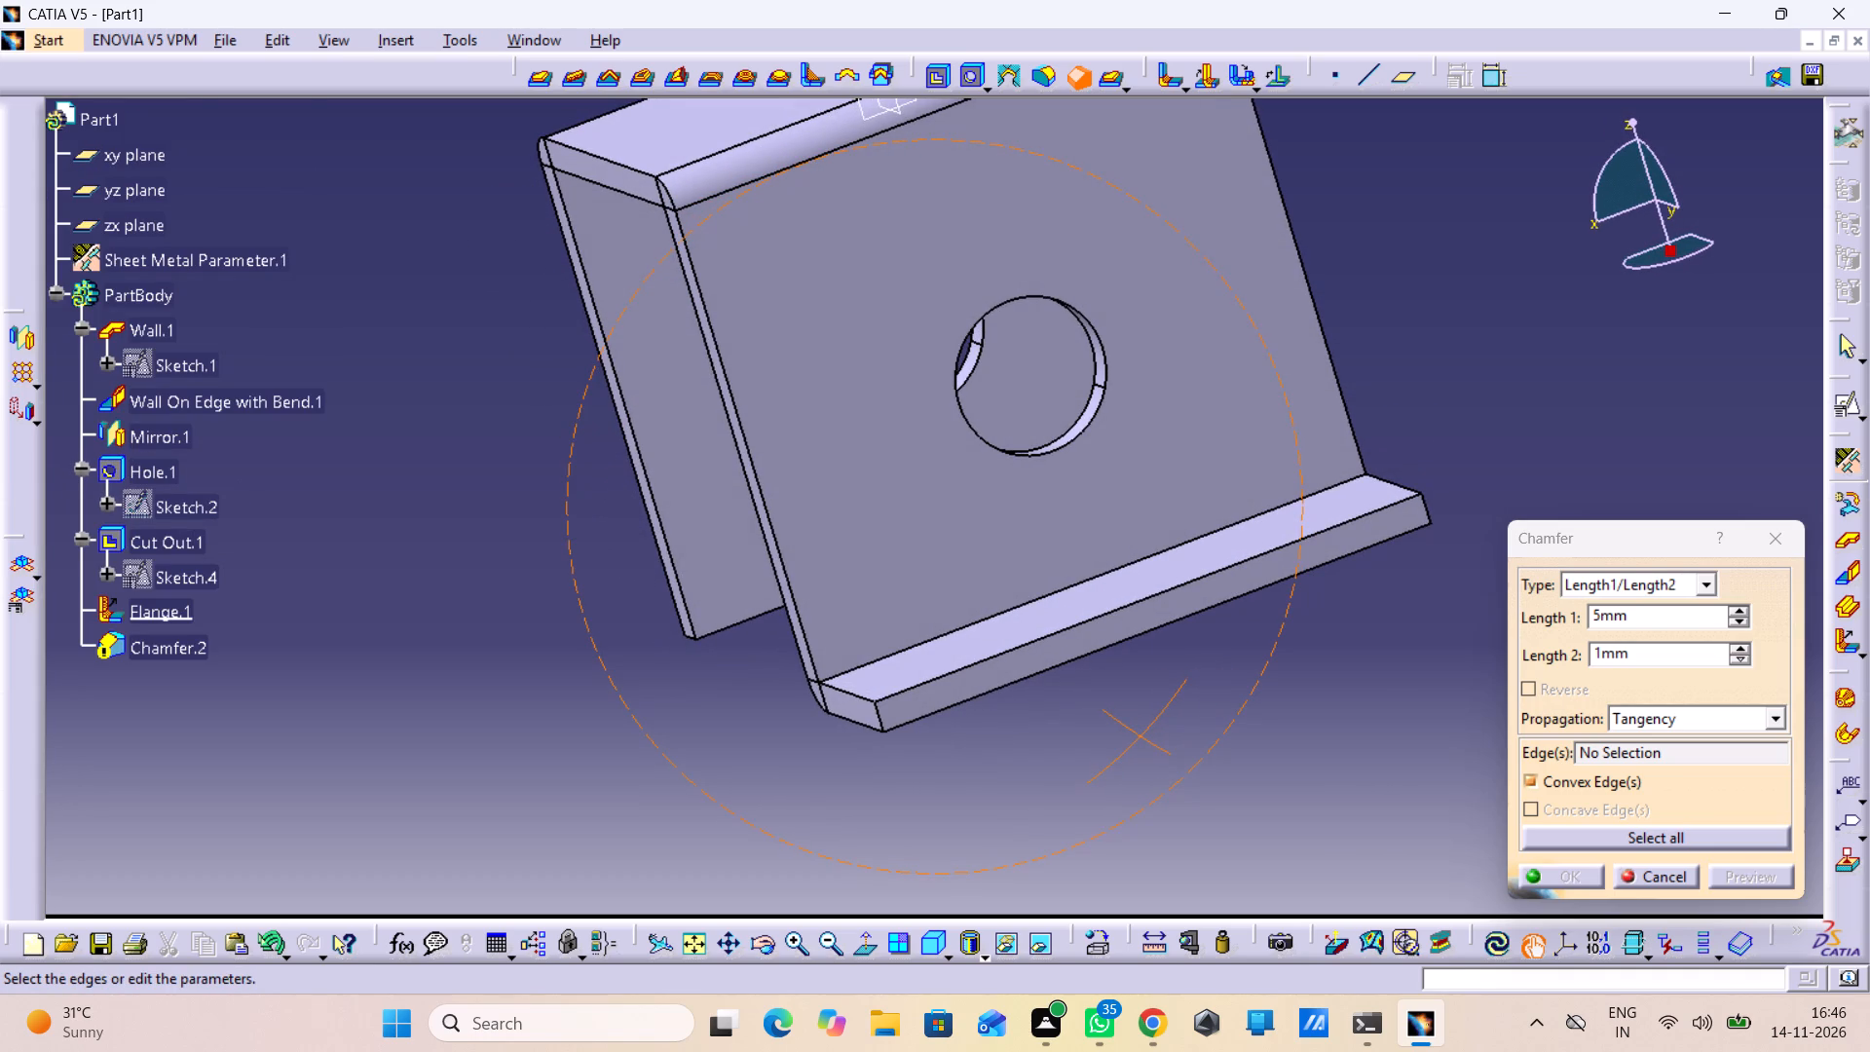
pyautogui.moveTo(1208, 918); pyautogui.dragTo(1207, 918, button='middle')
pyautogui.moveTo(1207, 918); pyautogui.dragTo(1169, 886, button='right')
pyautogui.moveTo(1207, 918); pyautogui.dragTo(1169, 886, button='middle')
pyautogui.moveTo(1161, 833); pyautogui.dragTo(1145, 798, button='middle')
pyautogui.moveTo(1161, 833); pyautogui.dragTo(1145, 798, button='right')
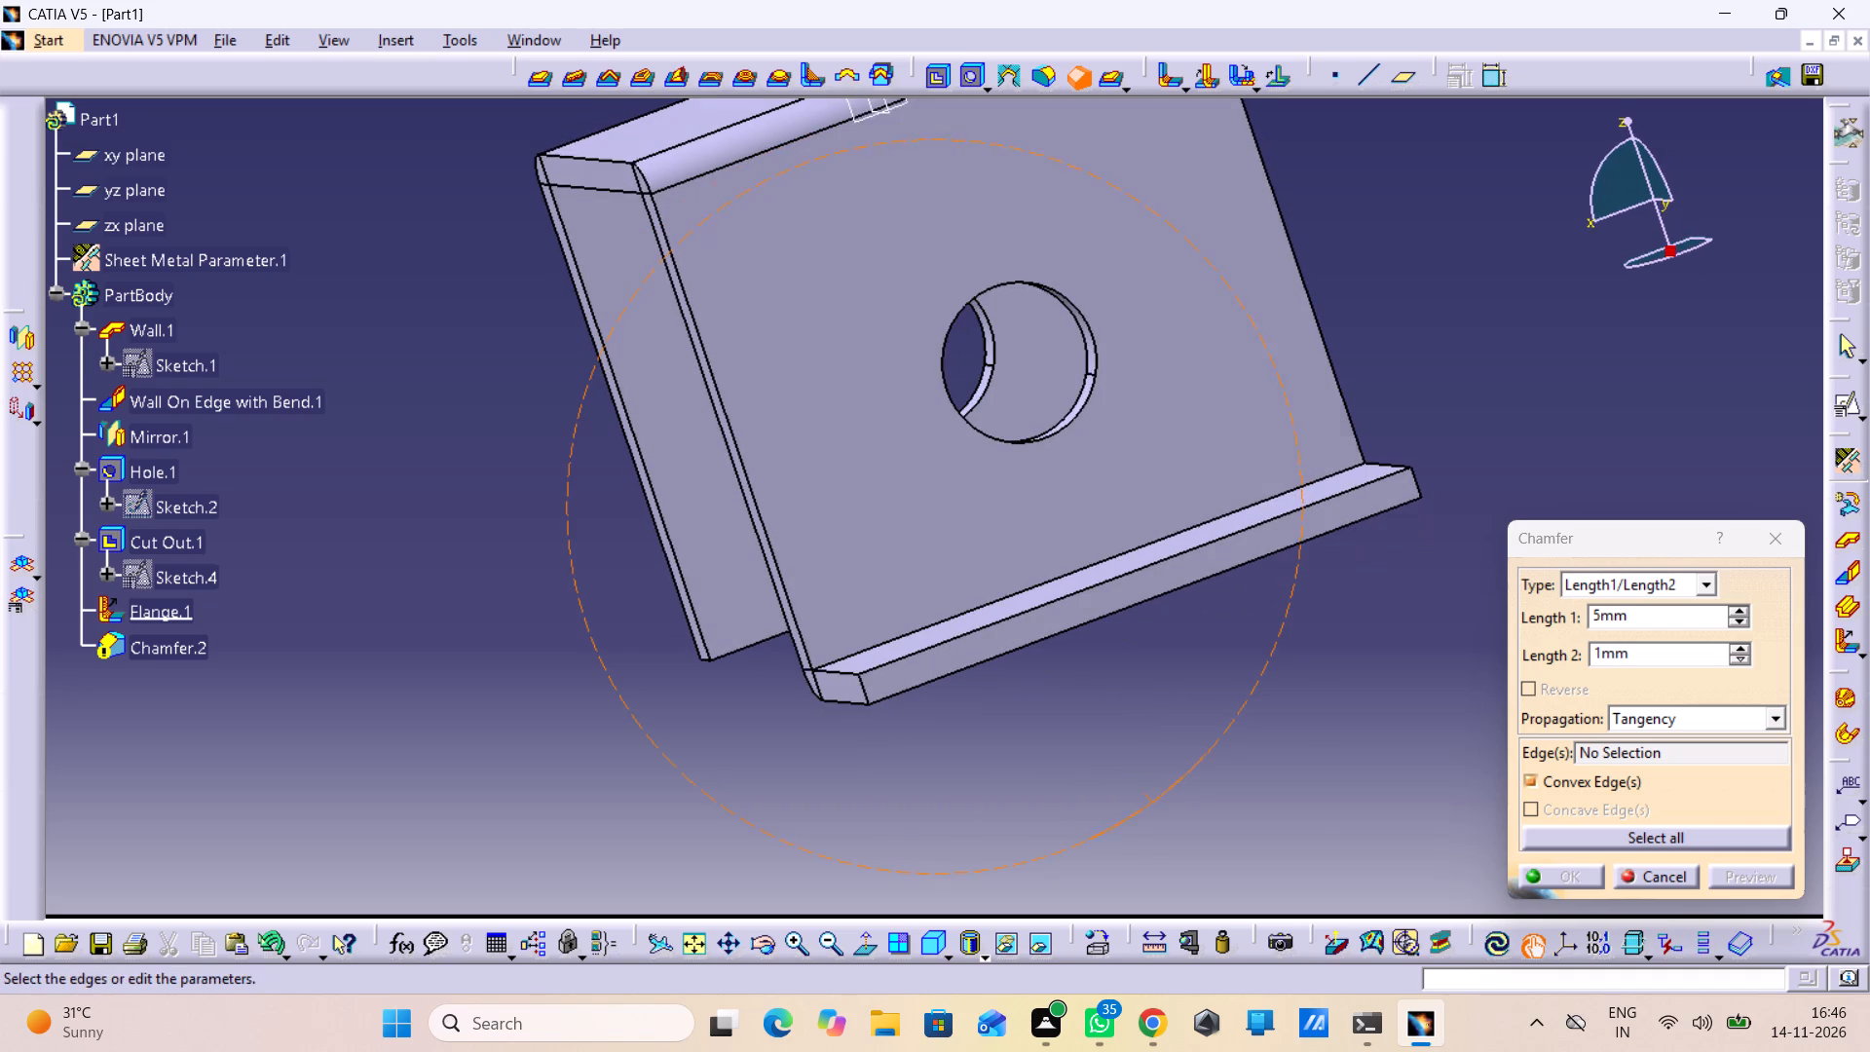
pyautogui.moveTo(1145, 798); pyautogui.dragTo(1145, 796, button='right')
pyautogui.moveTo(1145, 798); pyautogui.dragTo(1145, 796, button='middle')
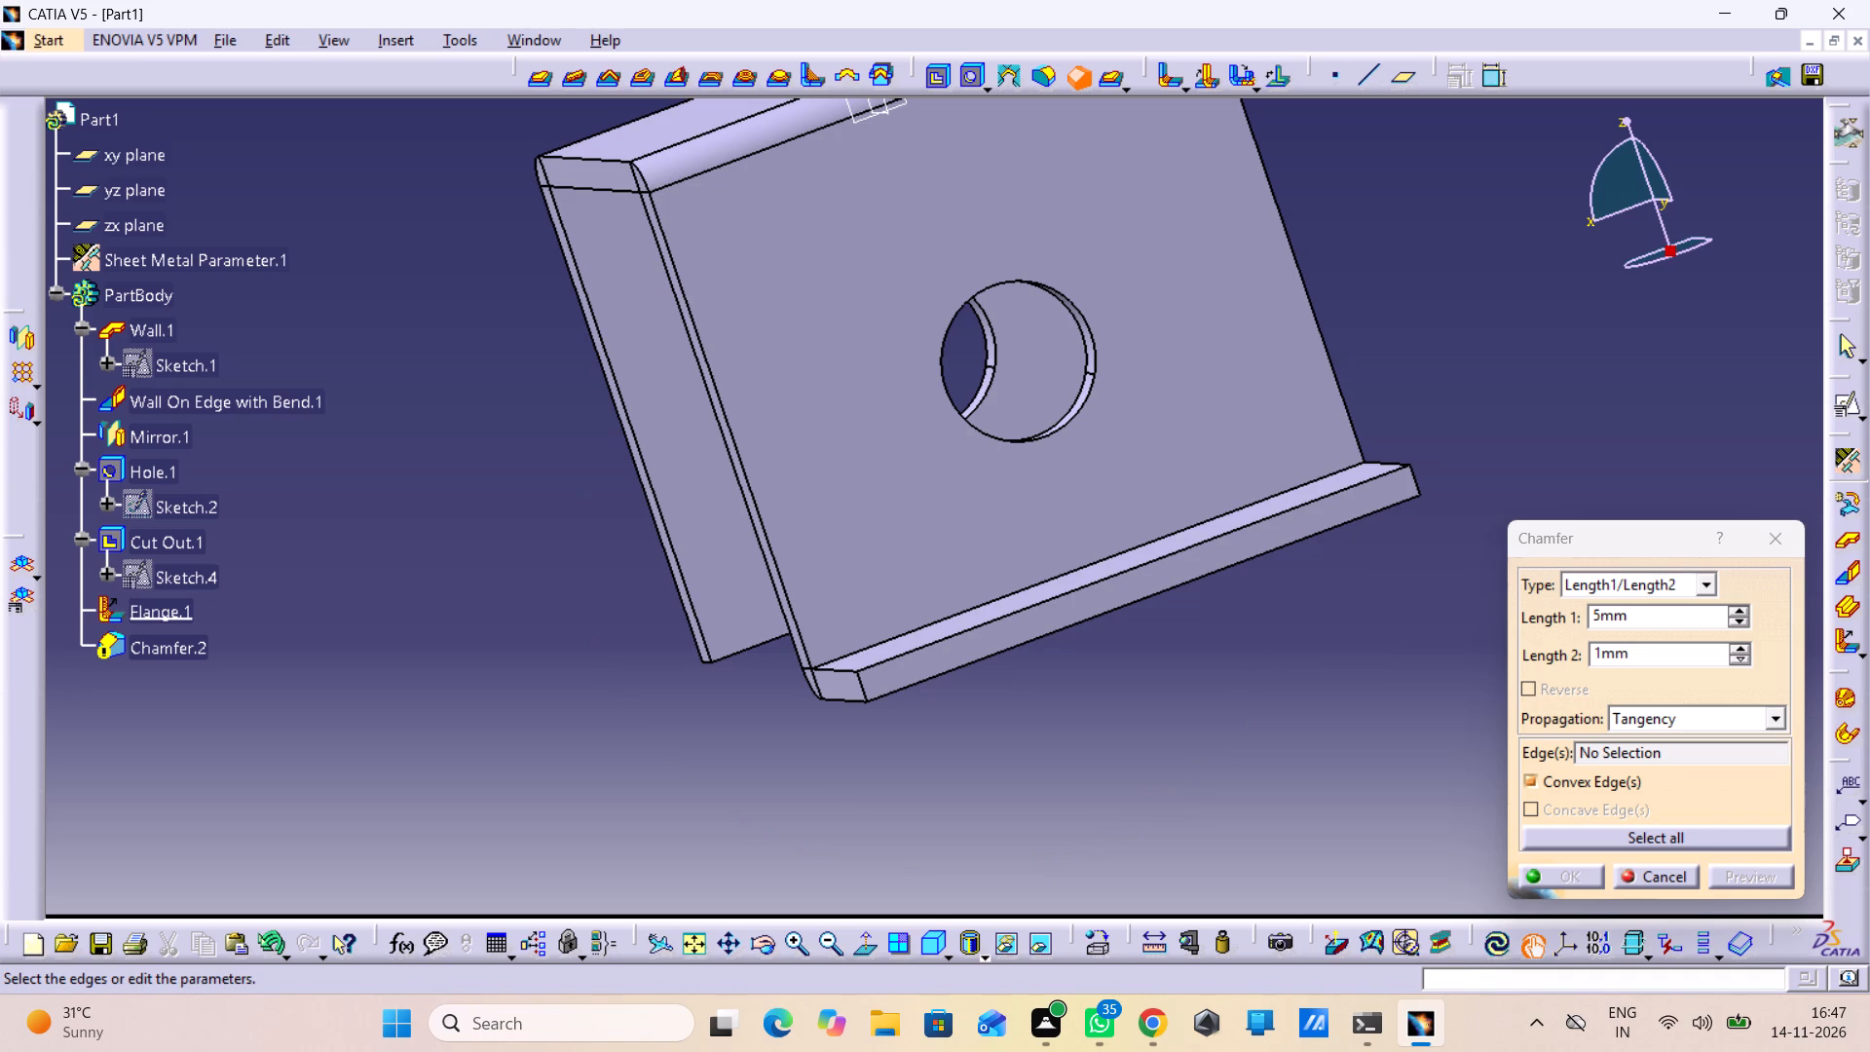
pyautogui.moveTo(1090, 799); pyautogui.dragTo(1073, 797, button='middle')
pyautogui.moveTo(1090, 799); pyautogui.dragTo(1073, 797, button='right')
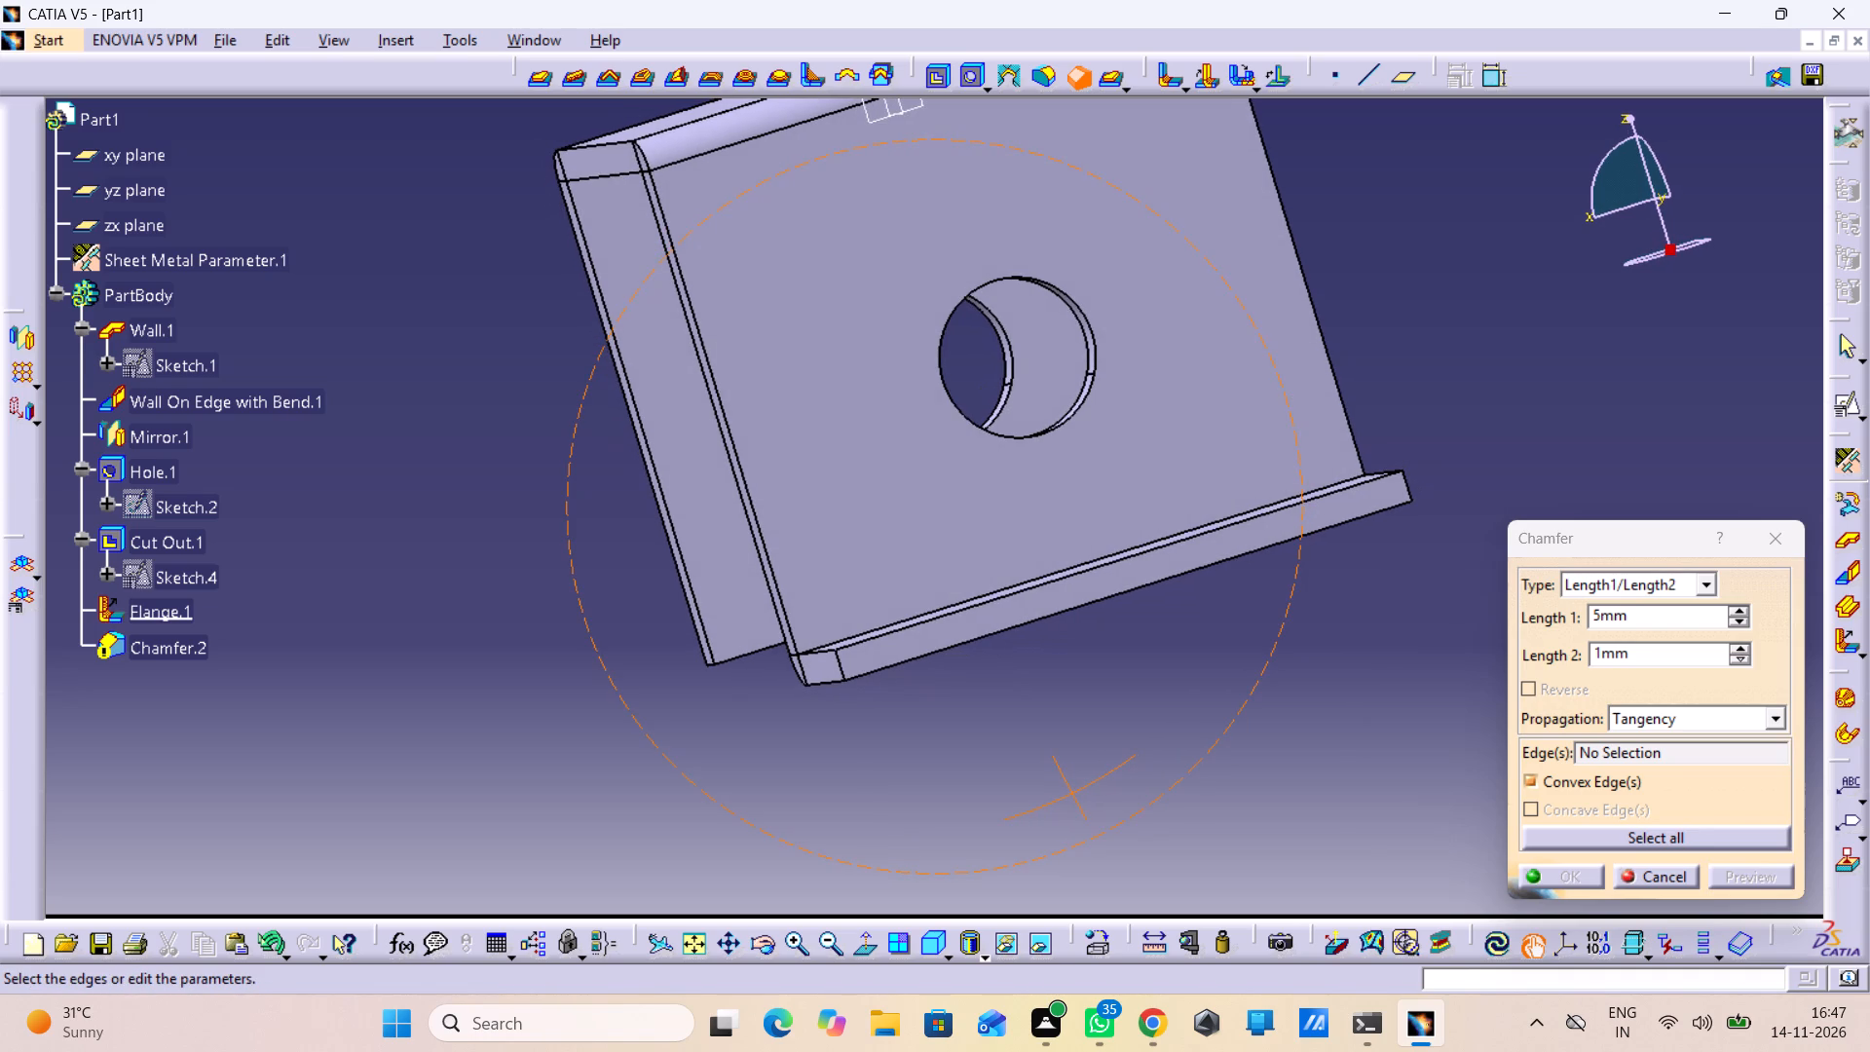
pyautogui.moveTo(1074, 797); pyautogui.dragTo(1036, 823, button='middle')
pyautogui.moveTo(1074, 797); pyautogui.dragTo(1036, 823, button='right')
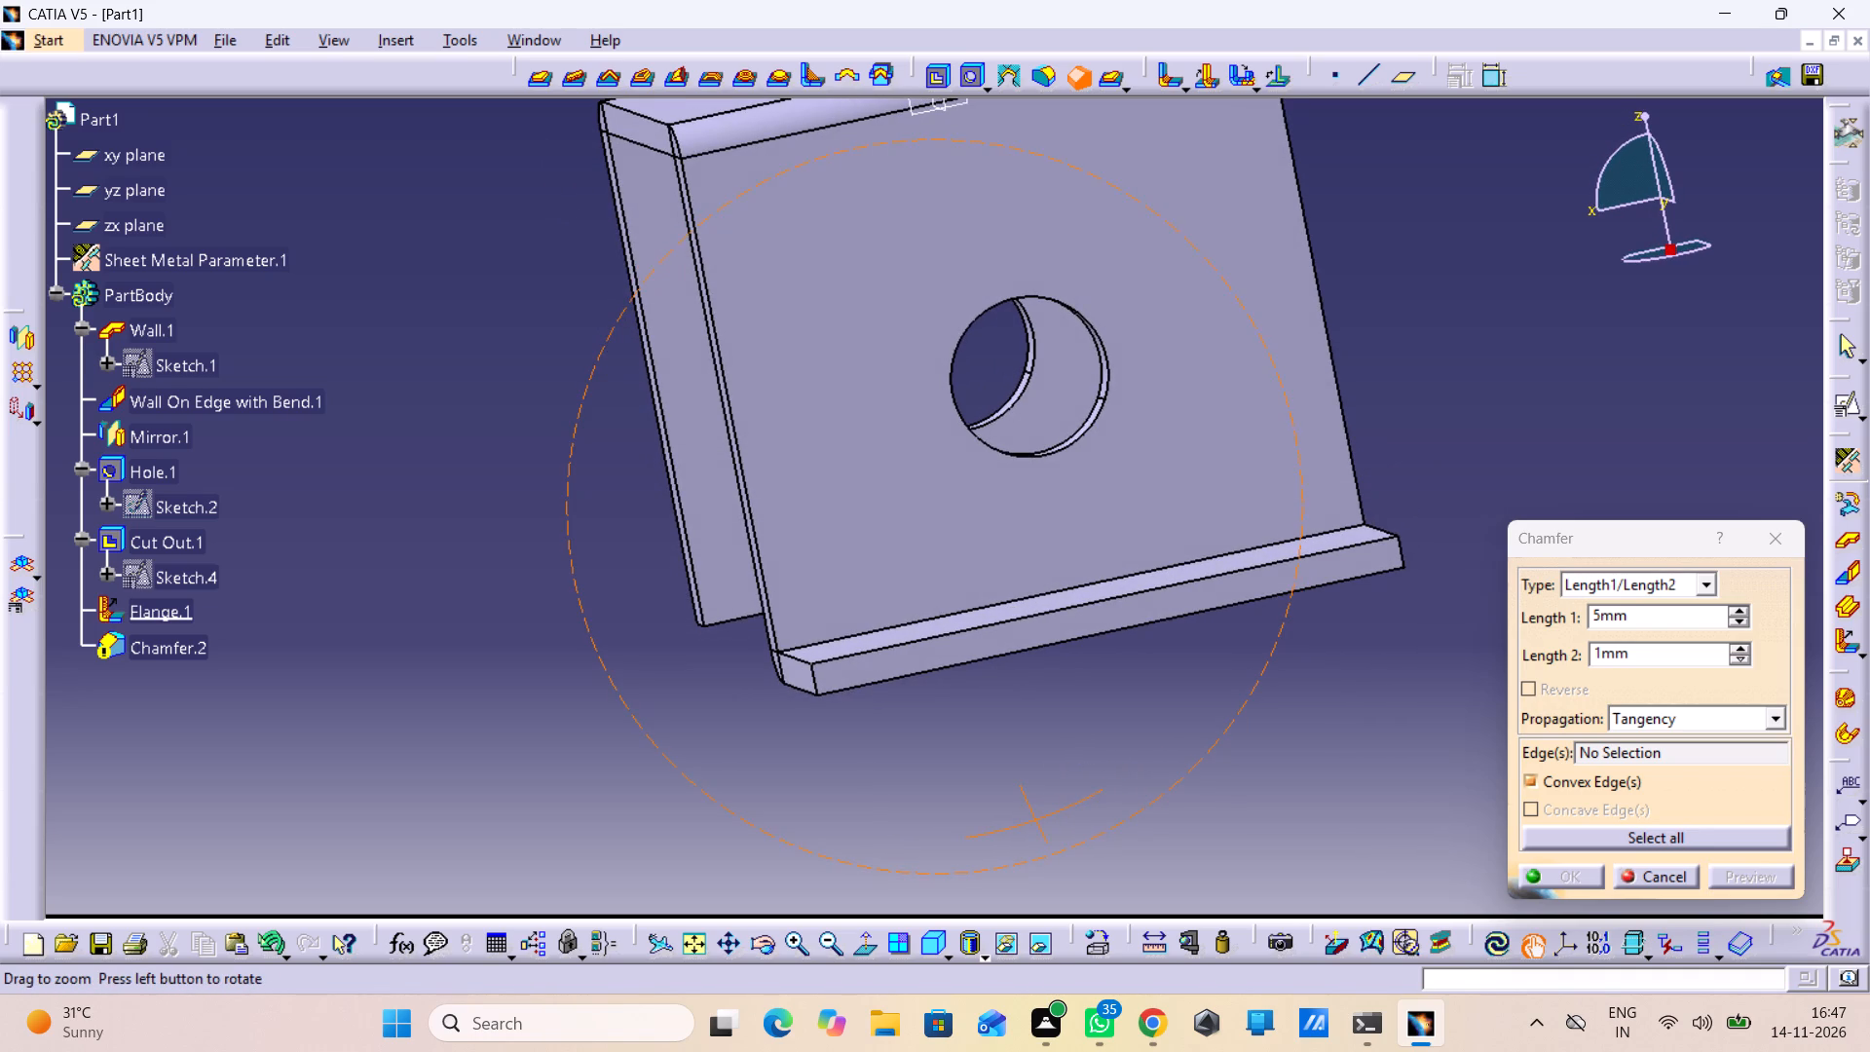
pyautogui.moveTo(1087, 772); pyautogui.dragTo(1055, 773, button='middle')
pyautogui.moveTo(1087, 772); pyautogui.dragTo(1055, 773, button='right')
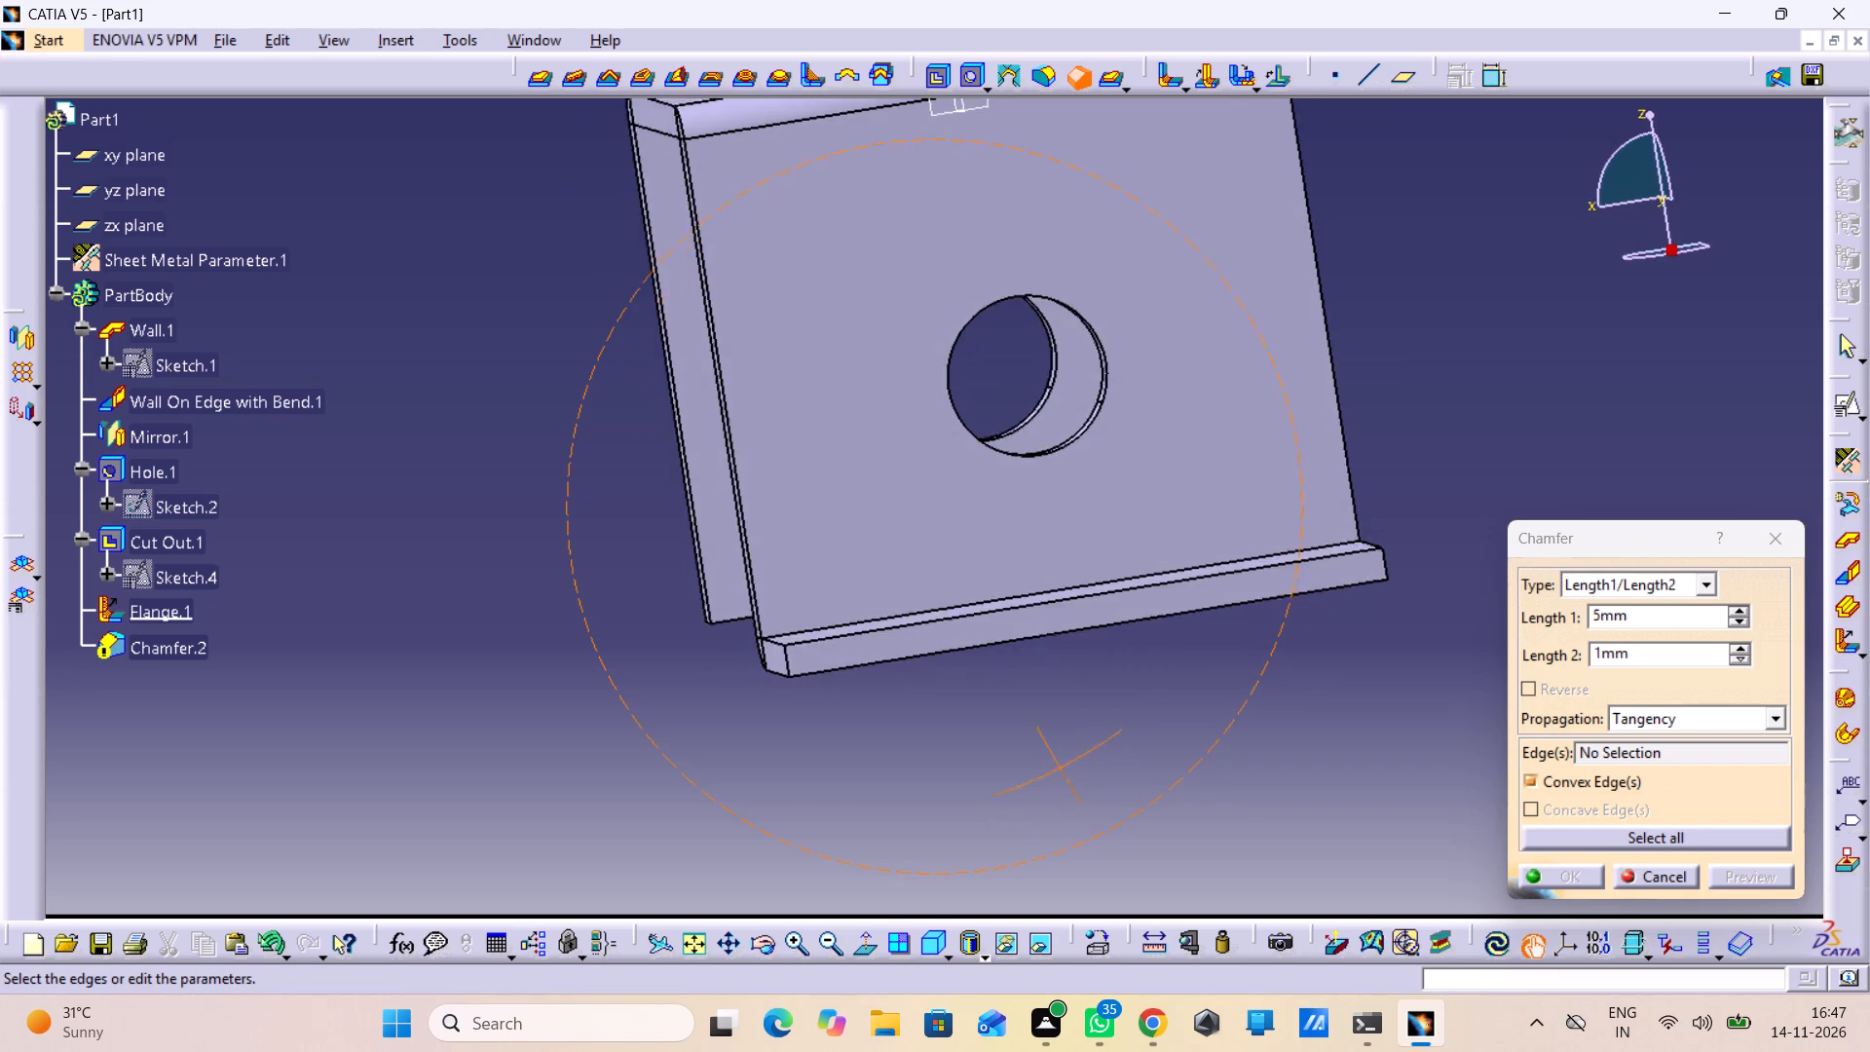
pyautogui.moveTo(1055, 773); pyautogui.dragTo(1040, 747, button='right')
pyautogui.moveTo(1055, 773); pyautogui.dragTo(1040, 747, button='middle')
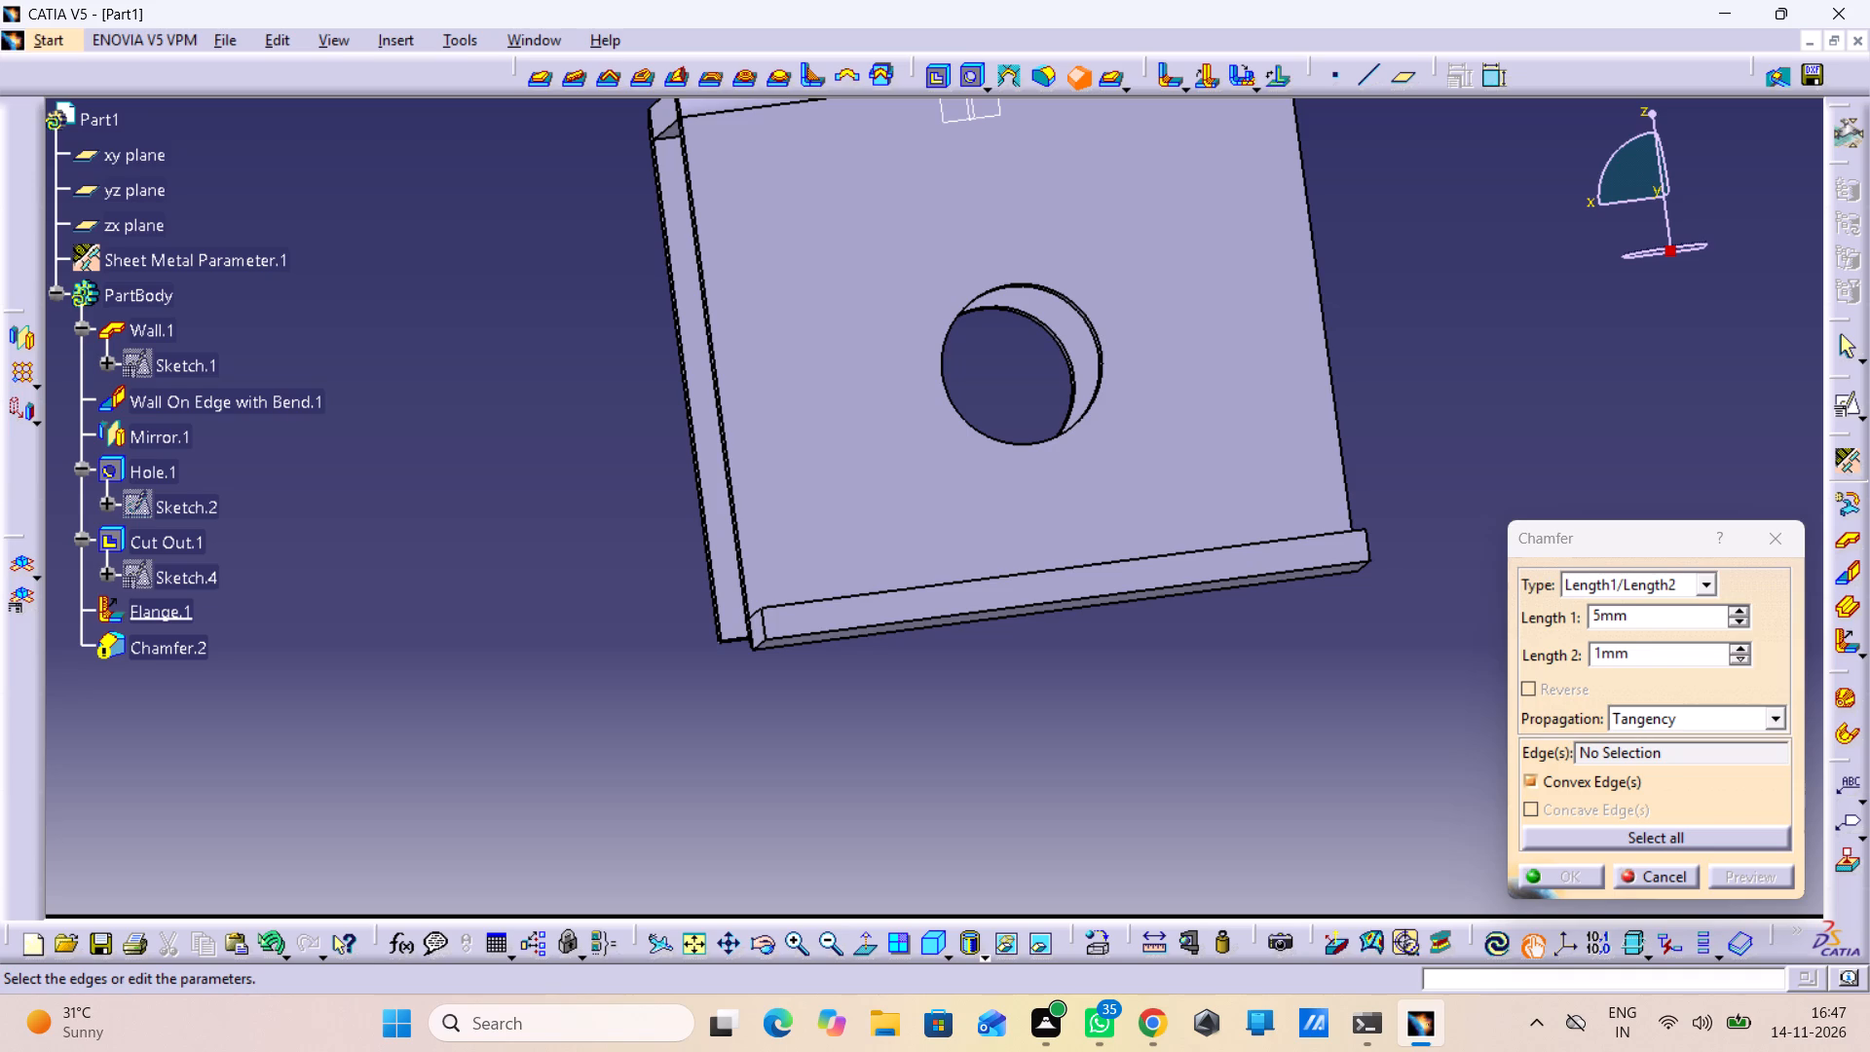
pyautogui.moveTo(1009, 774); pyautogui.dragTo(941, 620, button='middle')
pyautogui.moveTo(994, 775); pyautogui.dragTo(941, 620, button='right')
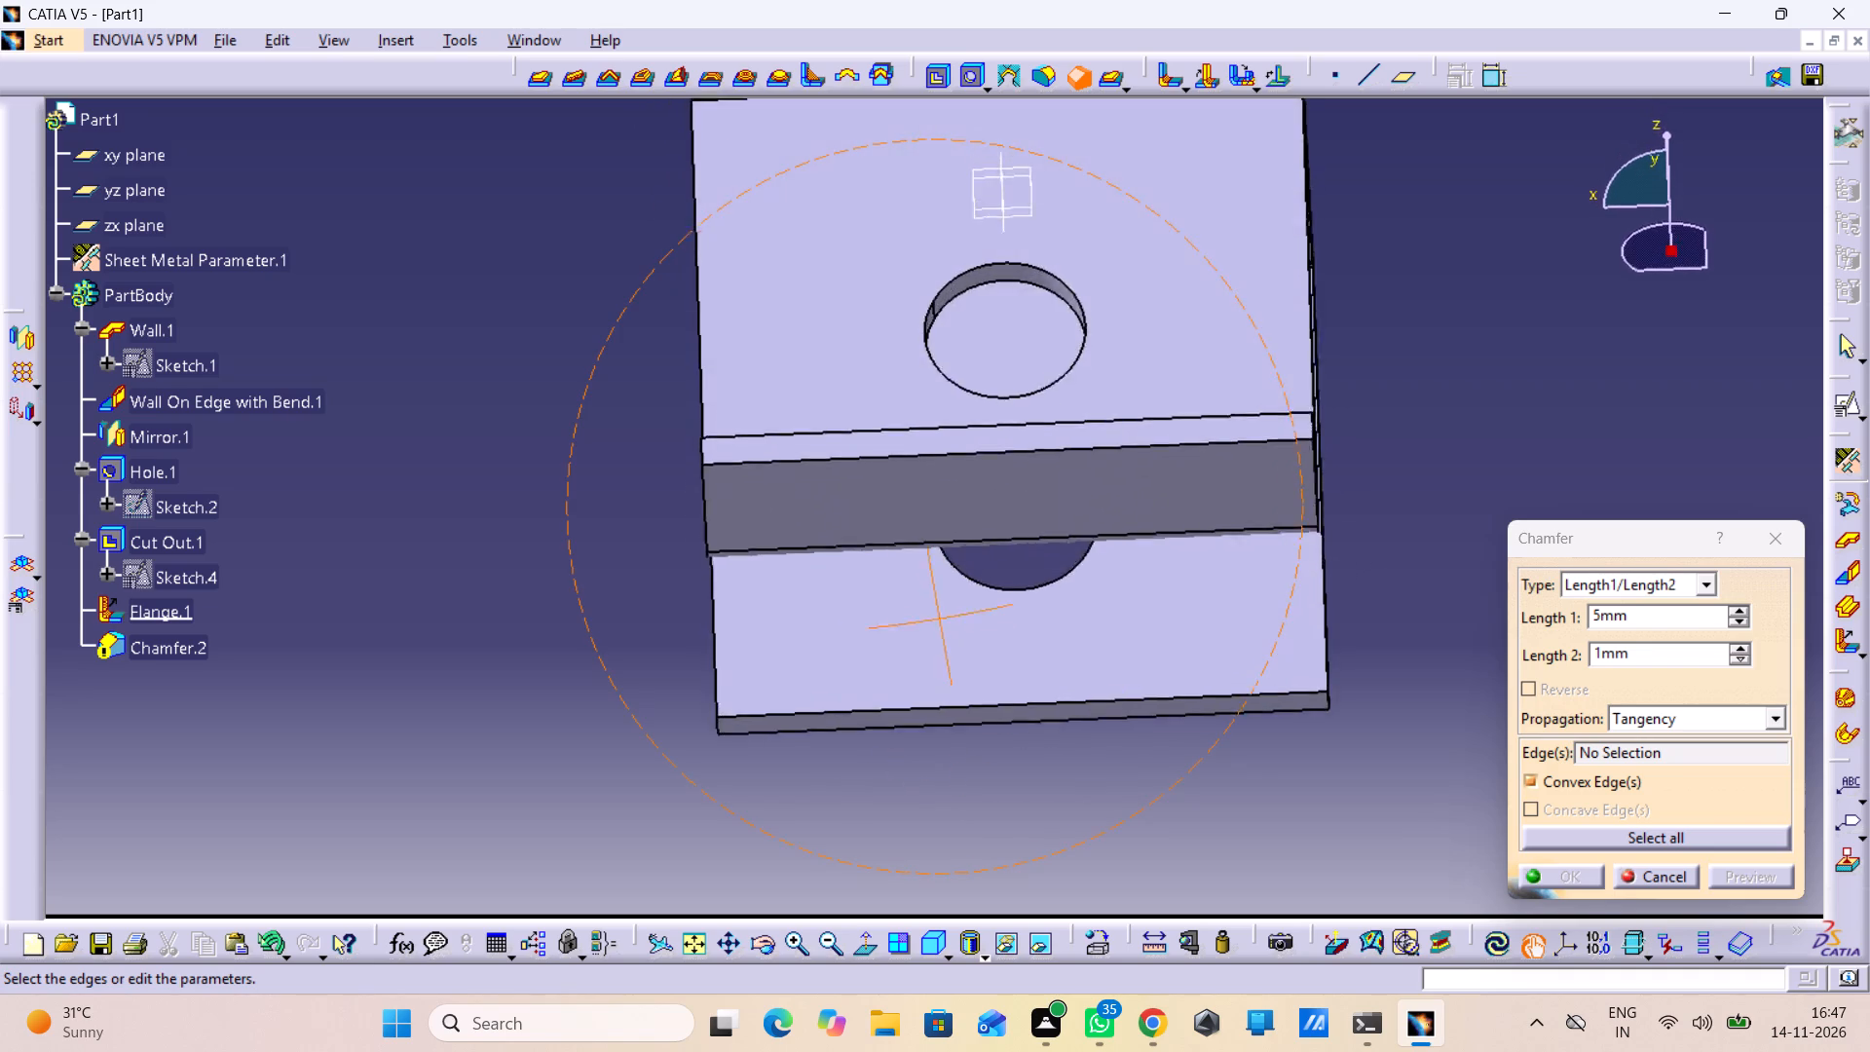
pyautogui.moveTo(941, 620); pyautogui.dragTo(955, 486, button='right')
pyautogui.moveTo(941, 620); pyautogui.dragTo(955, 486, button='middle')
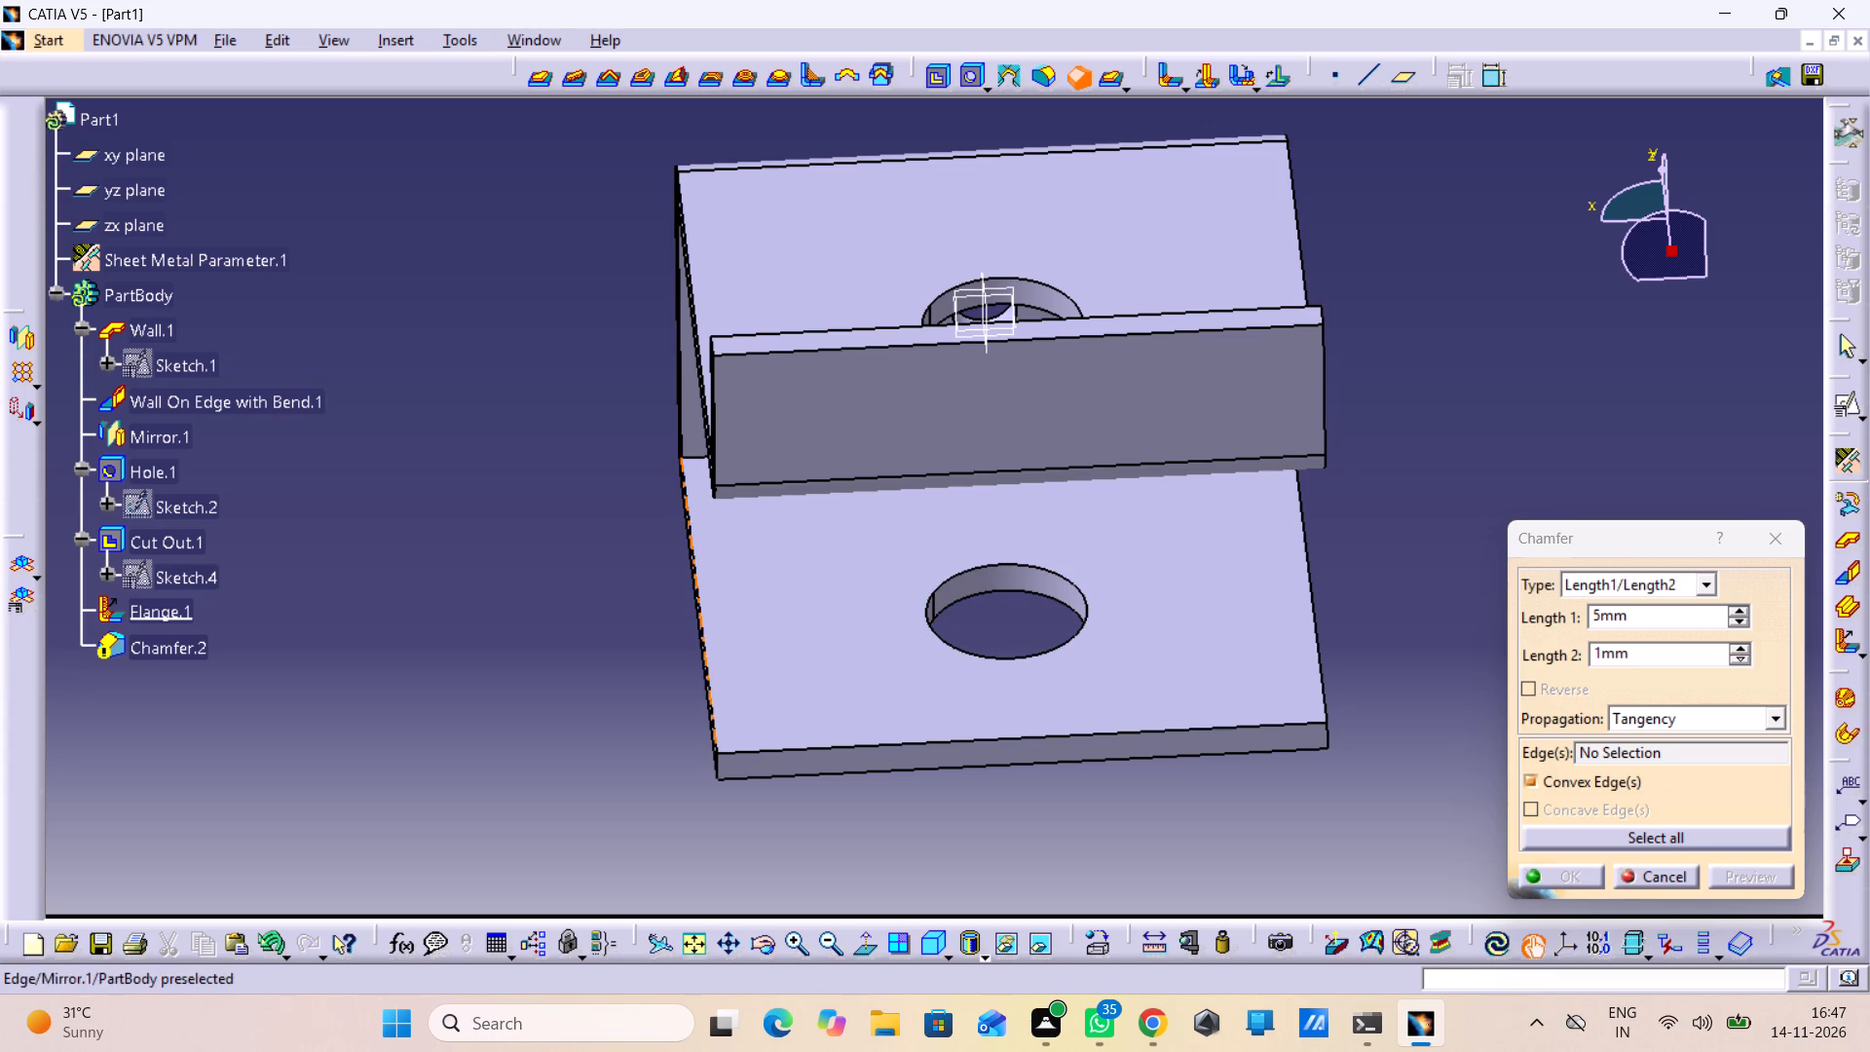
# Examine the flange, its end corners and the holed side walls from several angles, and abandon the pending chamfer.
pyautogui.moveTo(580, 468); pyautogui.dragTo(633, 641, button='middle')
pyautogui.moveTo(580, 468); pyautogui.dragTo(633, 641, button='right')
pyautogui.moveTo(741, 390); pyautogui.dragTo(768, 472, button='middle')
pyautogui.moveTo(753, 404); pyautogui.dragTo(768, 472, button='right')
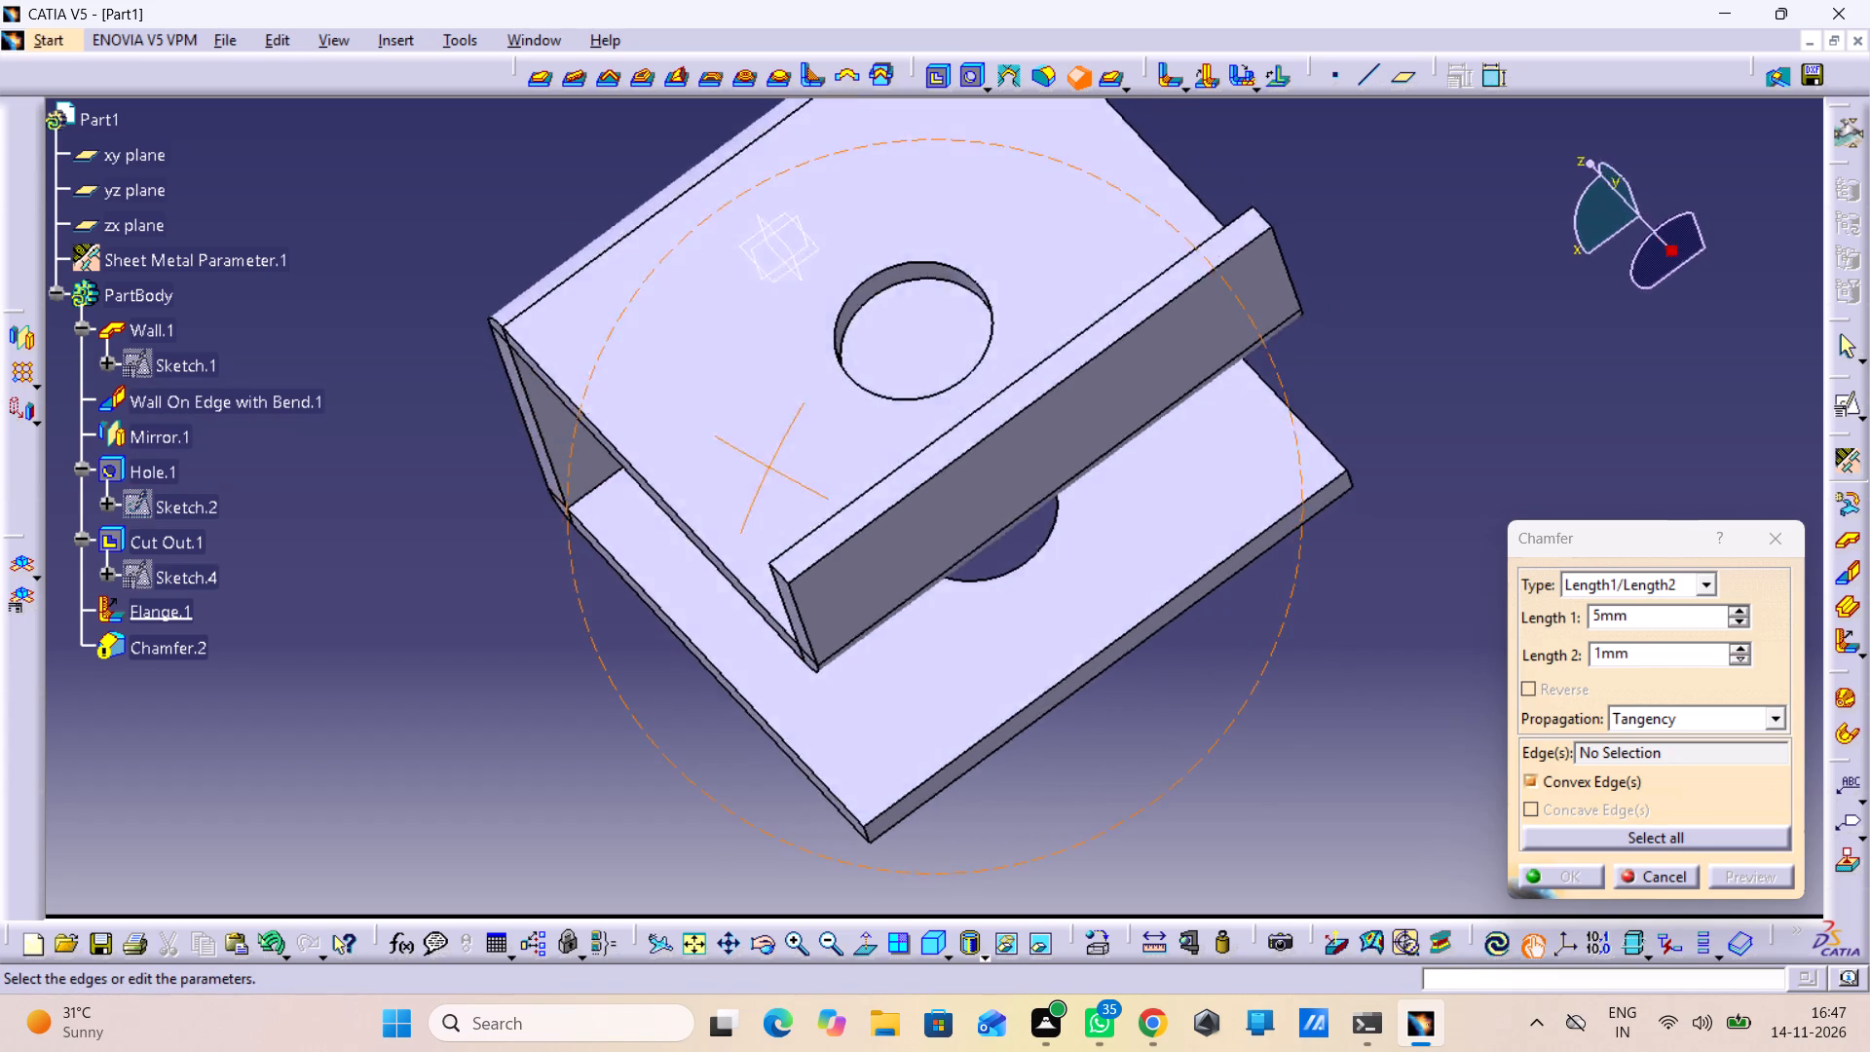
pyautogui.moveTo(768, 472); pyautogui.dragTo(973, 629, button='right')
pyautogui.moveTo(768, 472); pyautogui.dragTo(975, 630, button='middle')
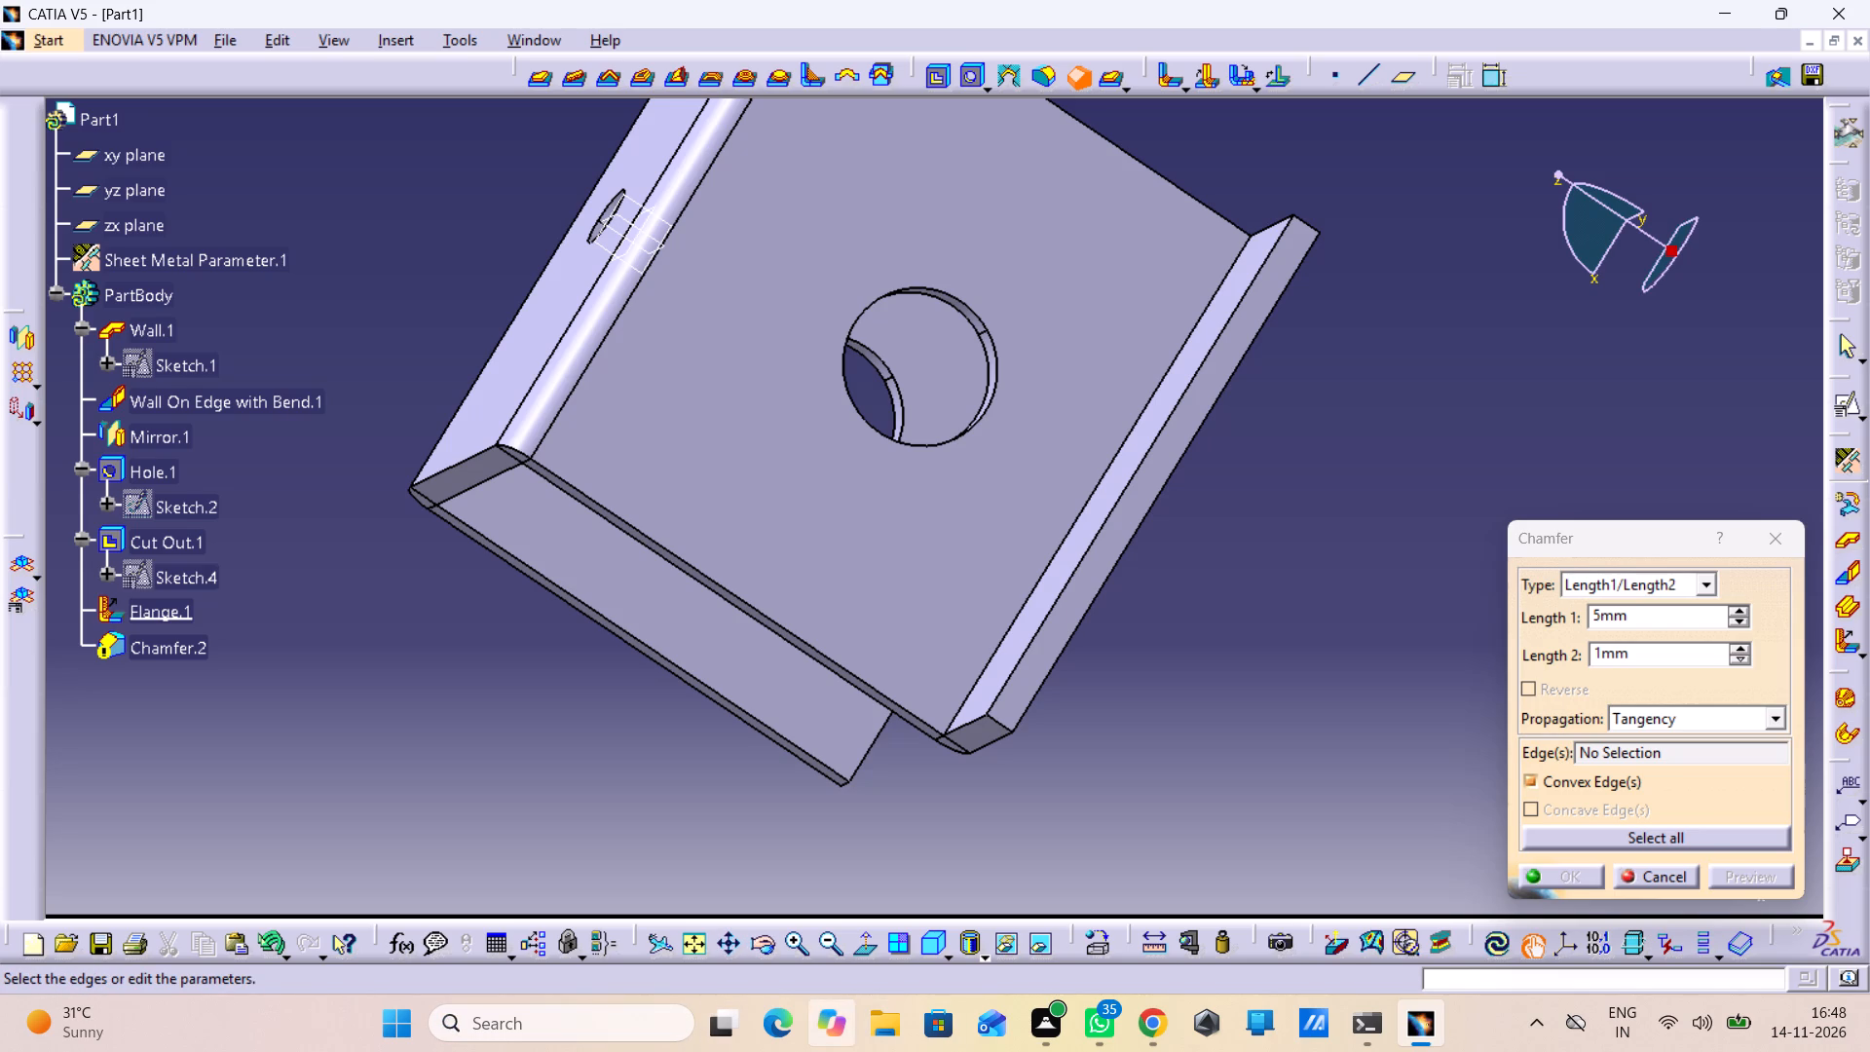
pyautogui.moveTo(941, 782); pyautogui.dragTo(770, 651, button='middle')
pyautogui.moveTo(946, 753); pyautogui.dragTo(770, 651, button='right')
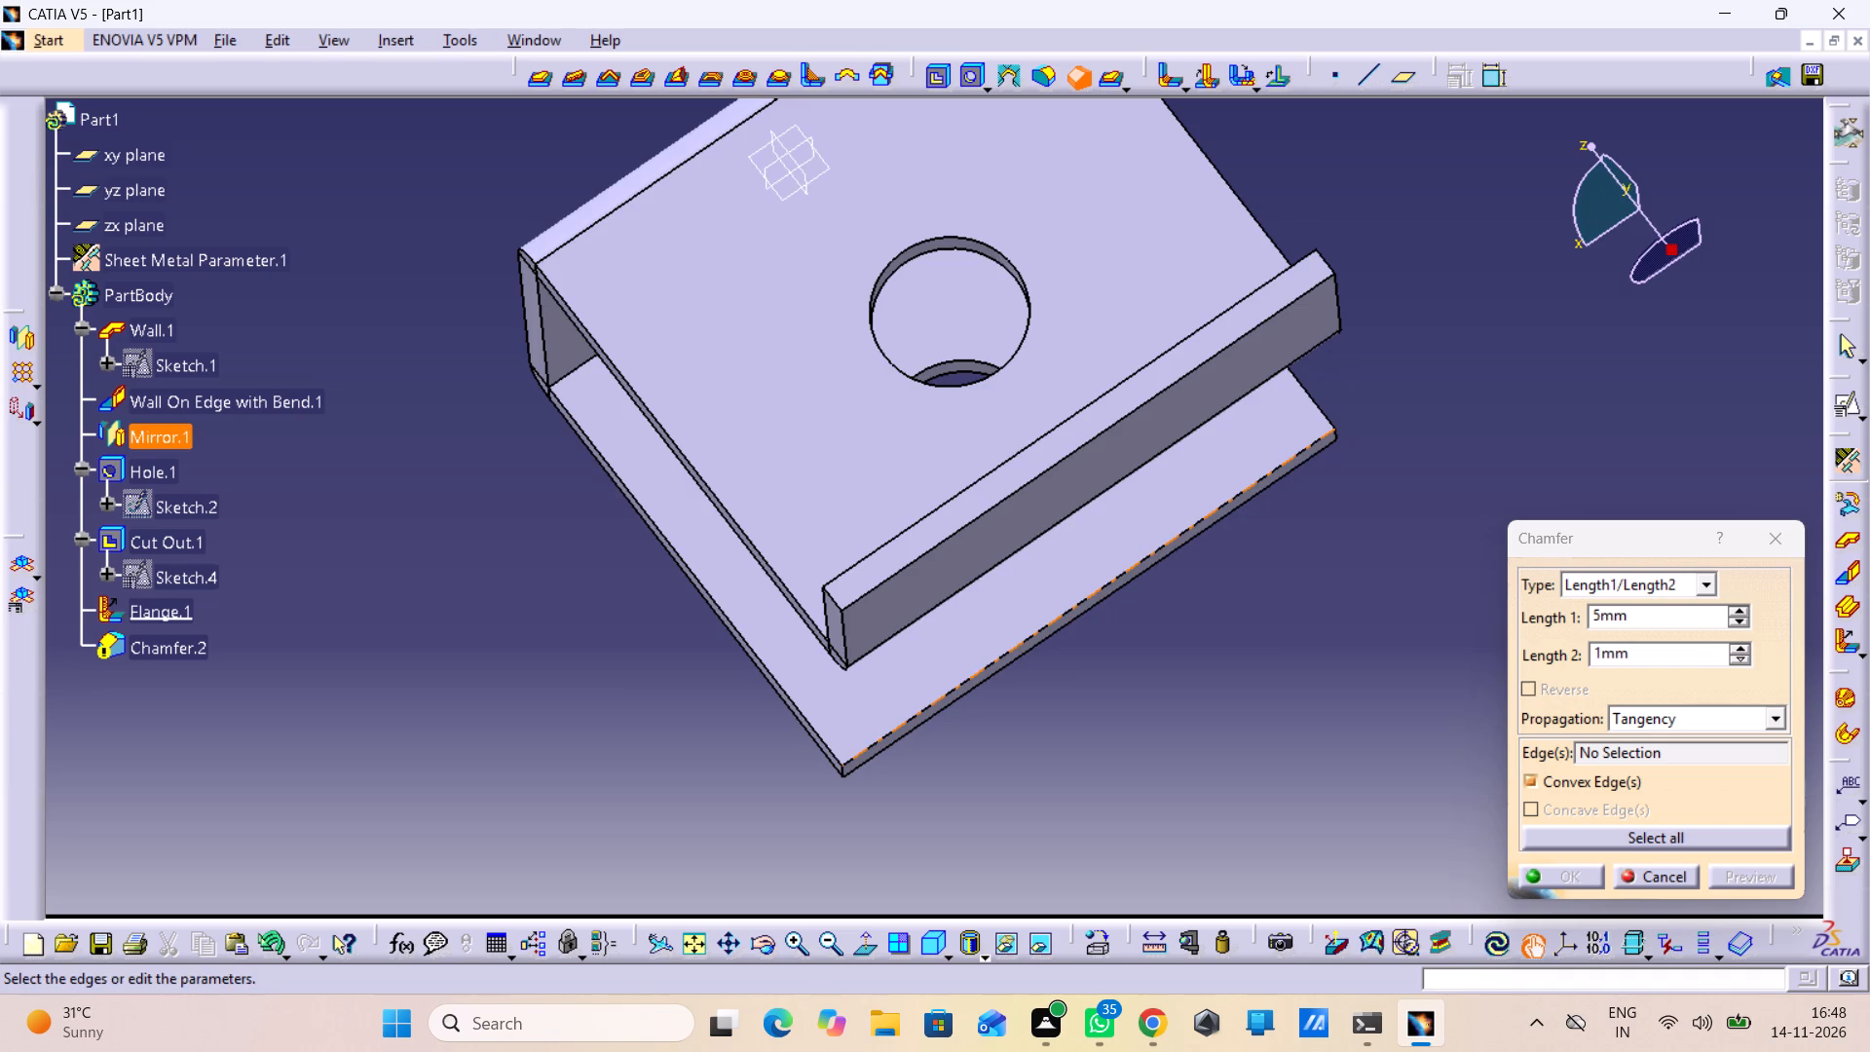
pyautogui.moveTo(1046, 654); pyautogui.dragTo(962, 792, button='middle')
pyautogui.moveTo(1046, 654); pyautogui.dragTo(962, 792, button='right')
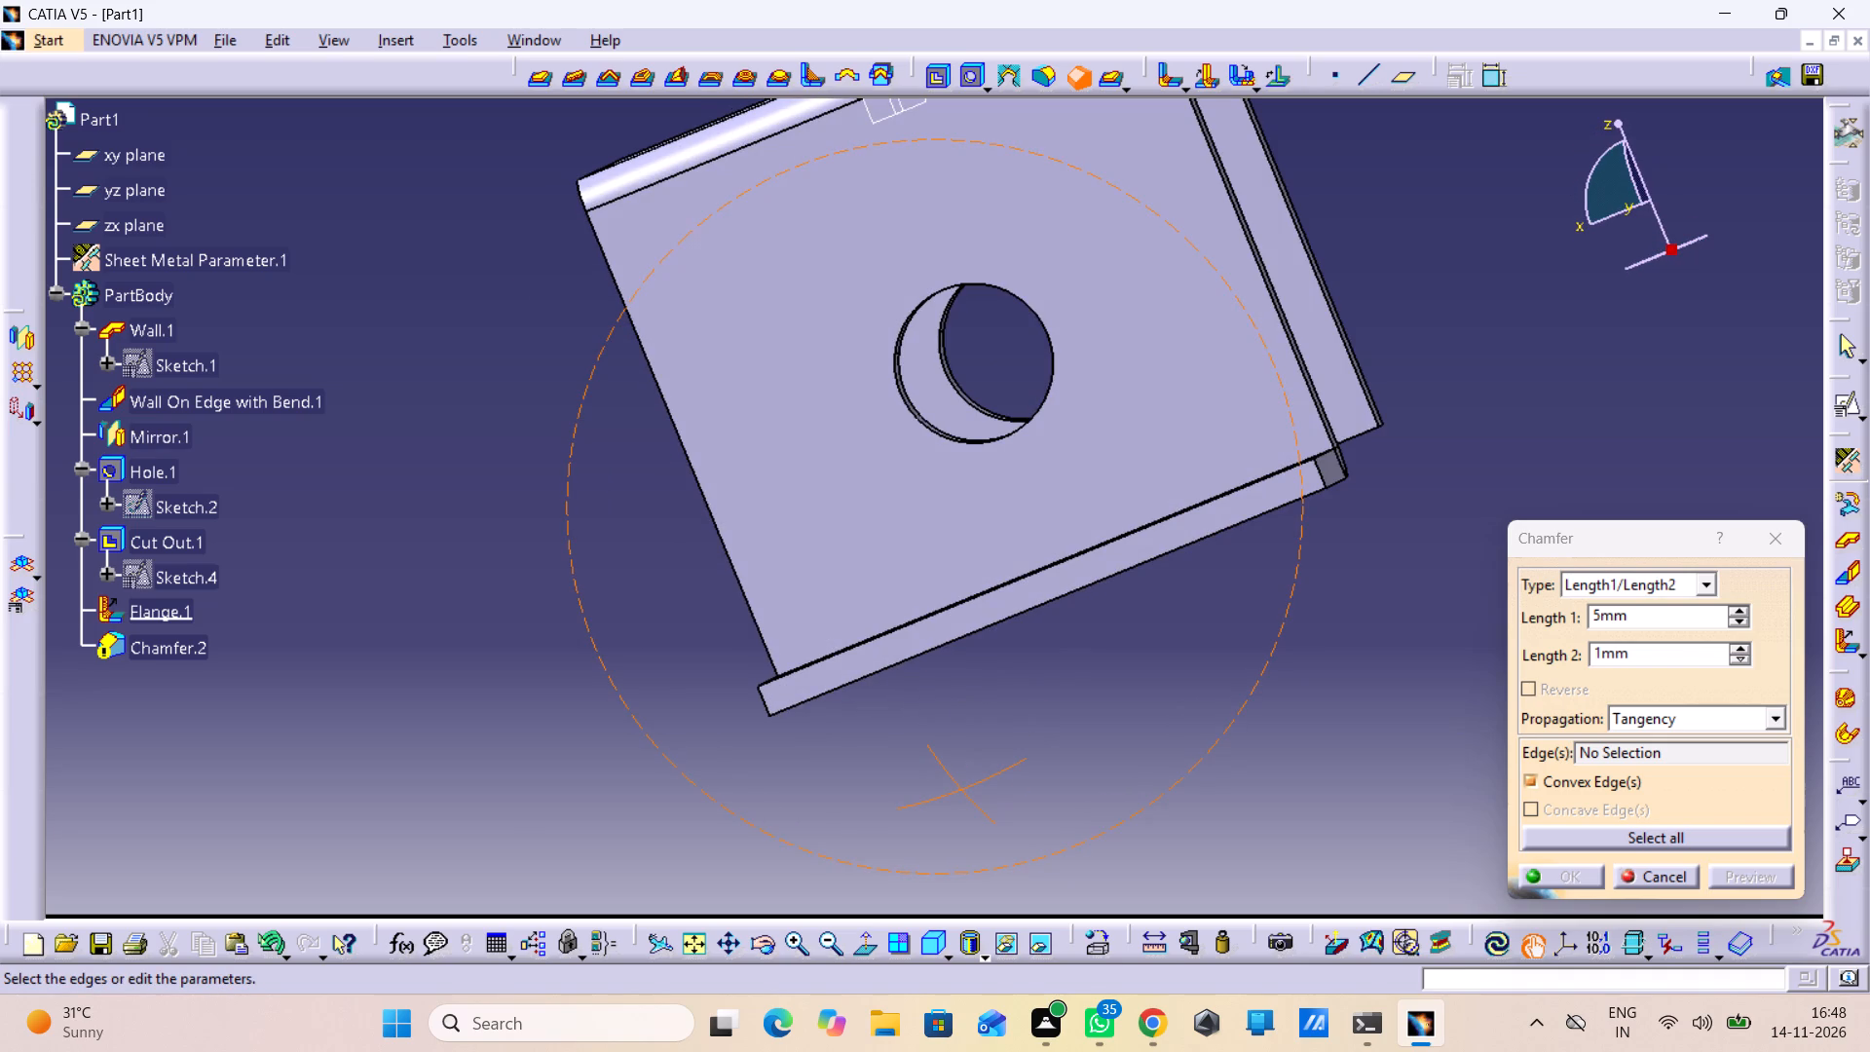
pyautogui.moveTo(1016, 789); pyautogui.dragTo(921, 749, button='middle')
pyautogui.moveTo(1003, 790); pyautogui.dragTo(921, 749, button='right')
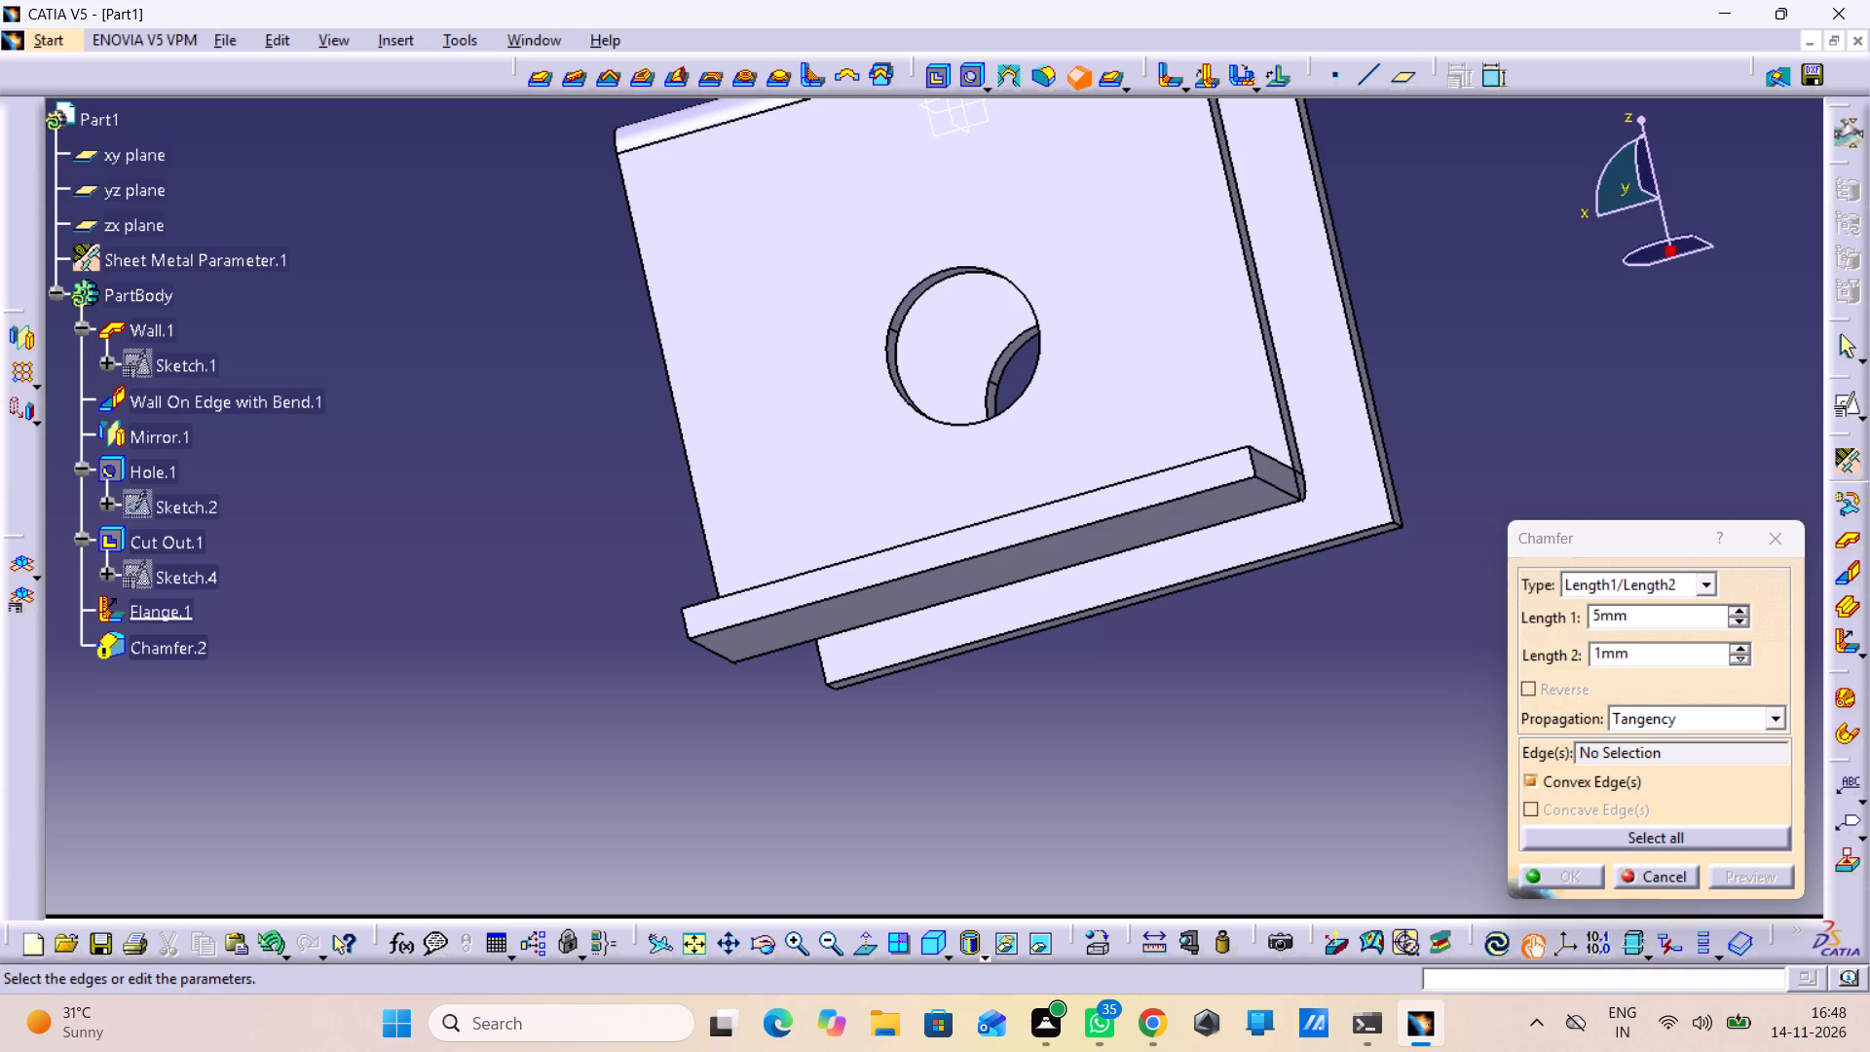
pyautogui.moveTo(913, 730); pyautogui.dragTo(911, 860, button='middle')
pyautogui.moveTo(913, 730); pyautogui.dragTo(911, 860, button='right')
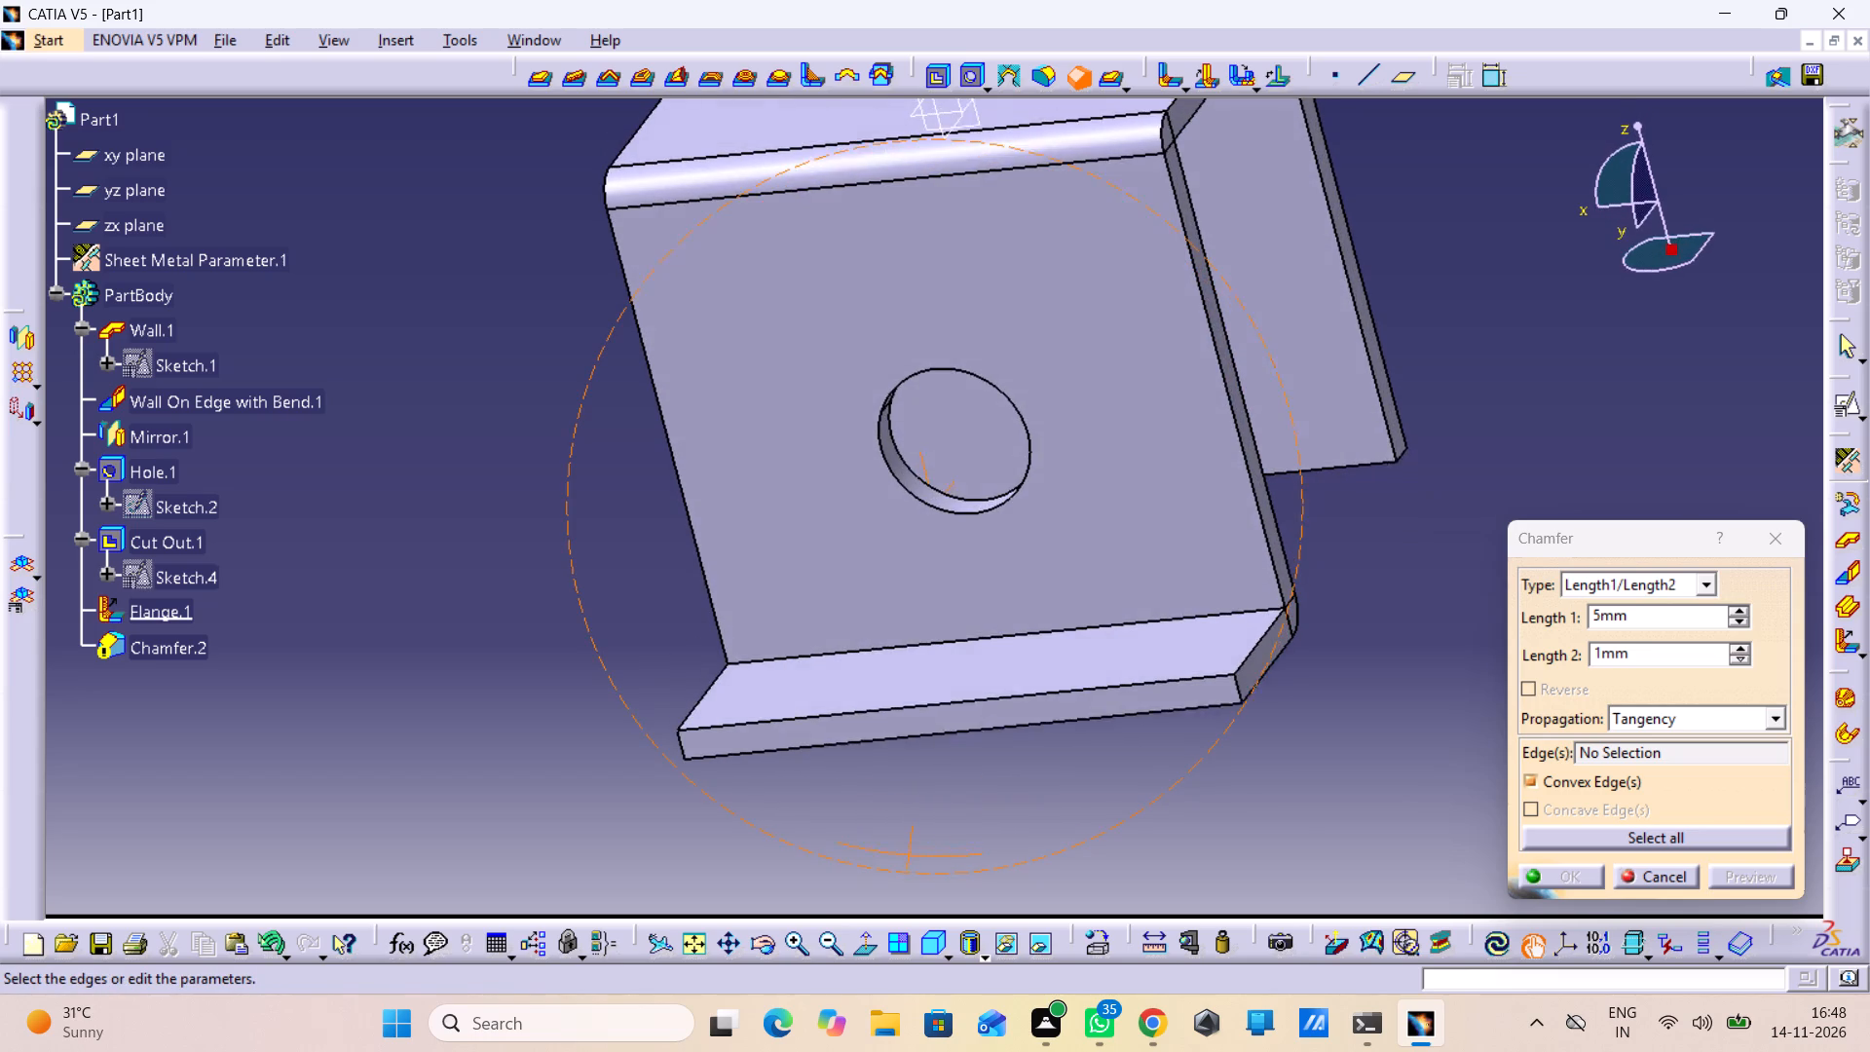
pyautogui.moveTo(911, 860); pyautogui.dragTo(912, 861, button='right')
pyautogui.moveTo(911, 860); pyautogui.dragTo(912, 861, button='middle')
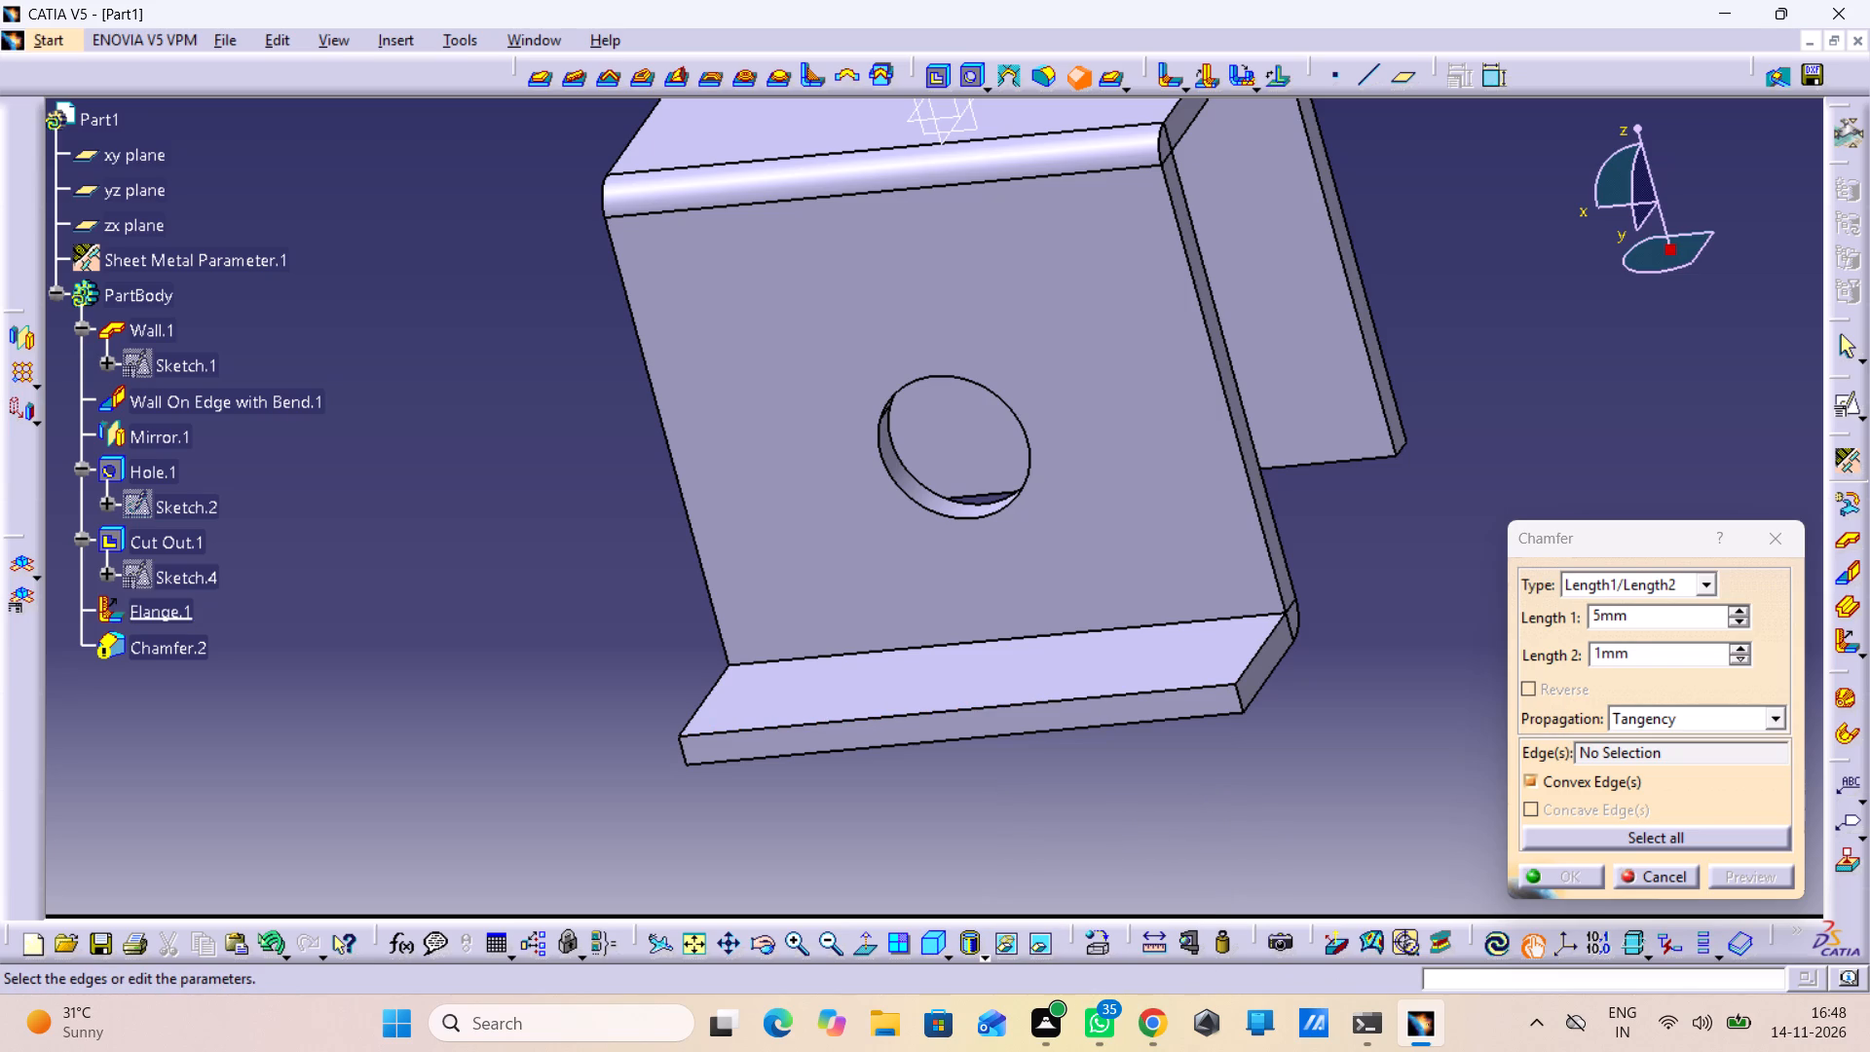
pyautogui.moveTo(486, 400); pyautogui.dragTo(576, 580, button='middle')
pyautogui.moveTo(486, 400); pyautogui.dragTo(576, 580, button='right')
pyautogui.moveTo(960, 428); pyautogui.dragTo(960, 431, button='middle')
pyautogui.moveTo(960, 428); pyautogui.dragTo(960, 431, button='right')
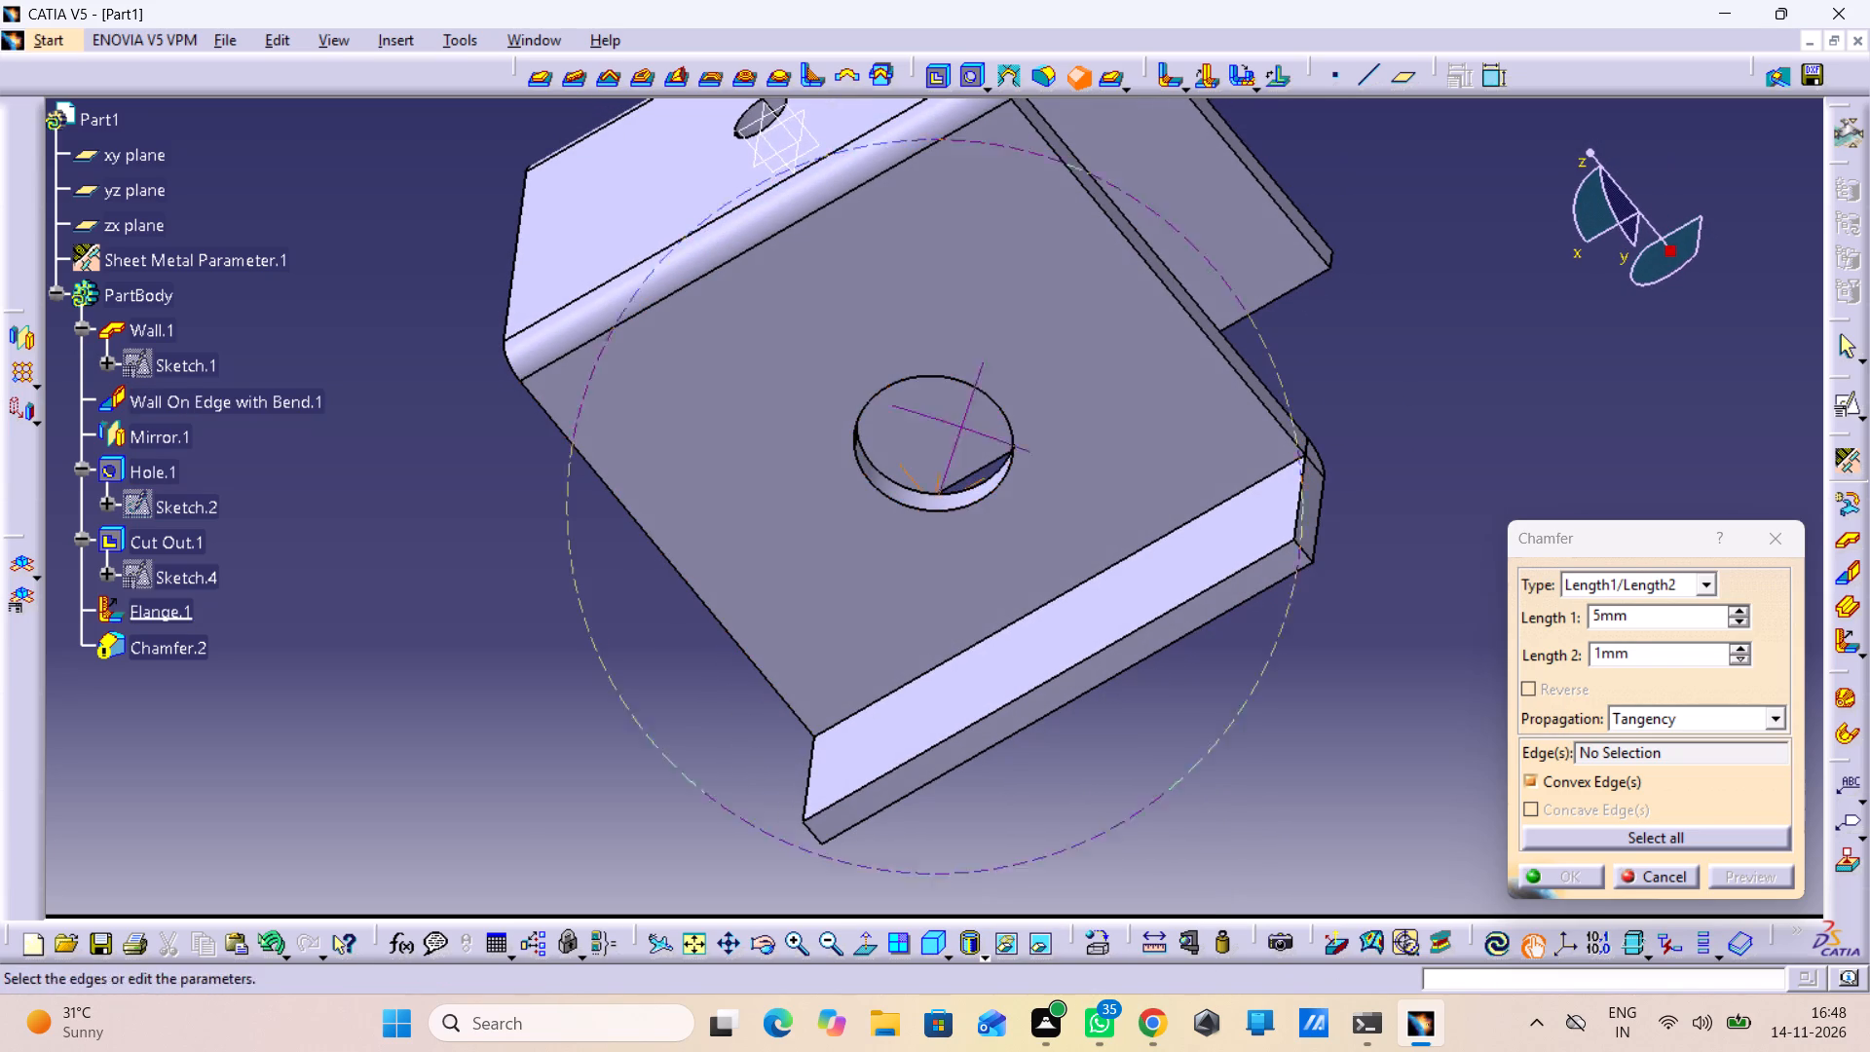
pyautogui.moveTo(960, 431); pyautogui.dragTo(1163, 683, button='right')
pyautogui.moveTo(960, 431); pyautogui.dragTo(1163, 683, button='middle')
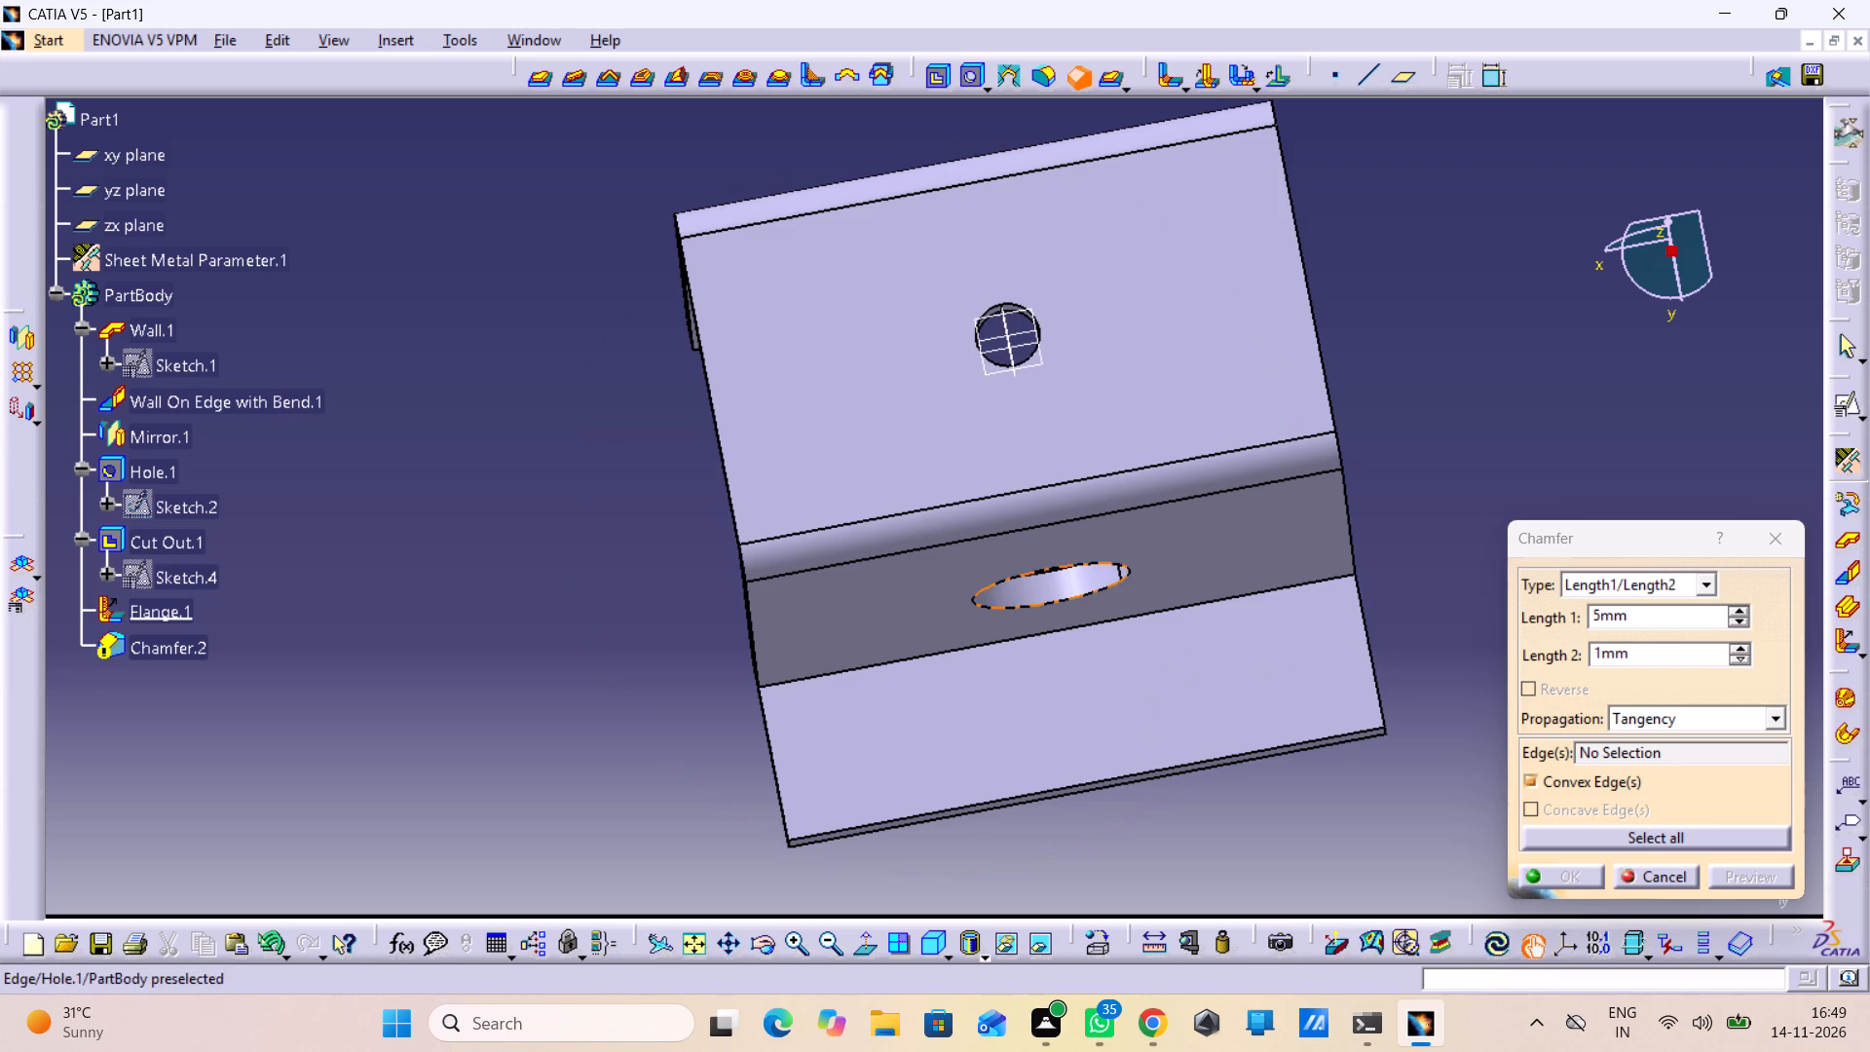
pyautogui.click(1638, 886)
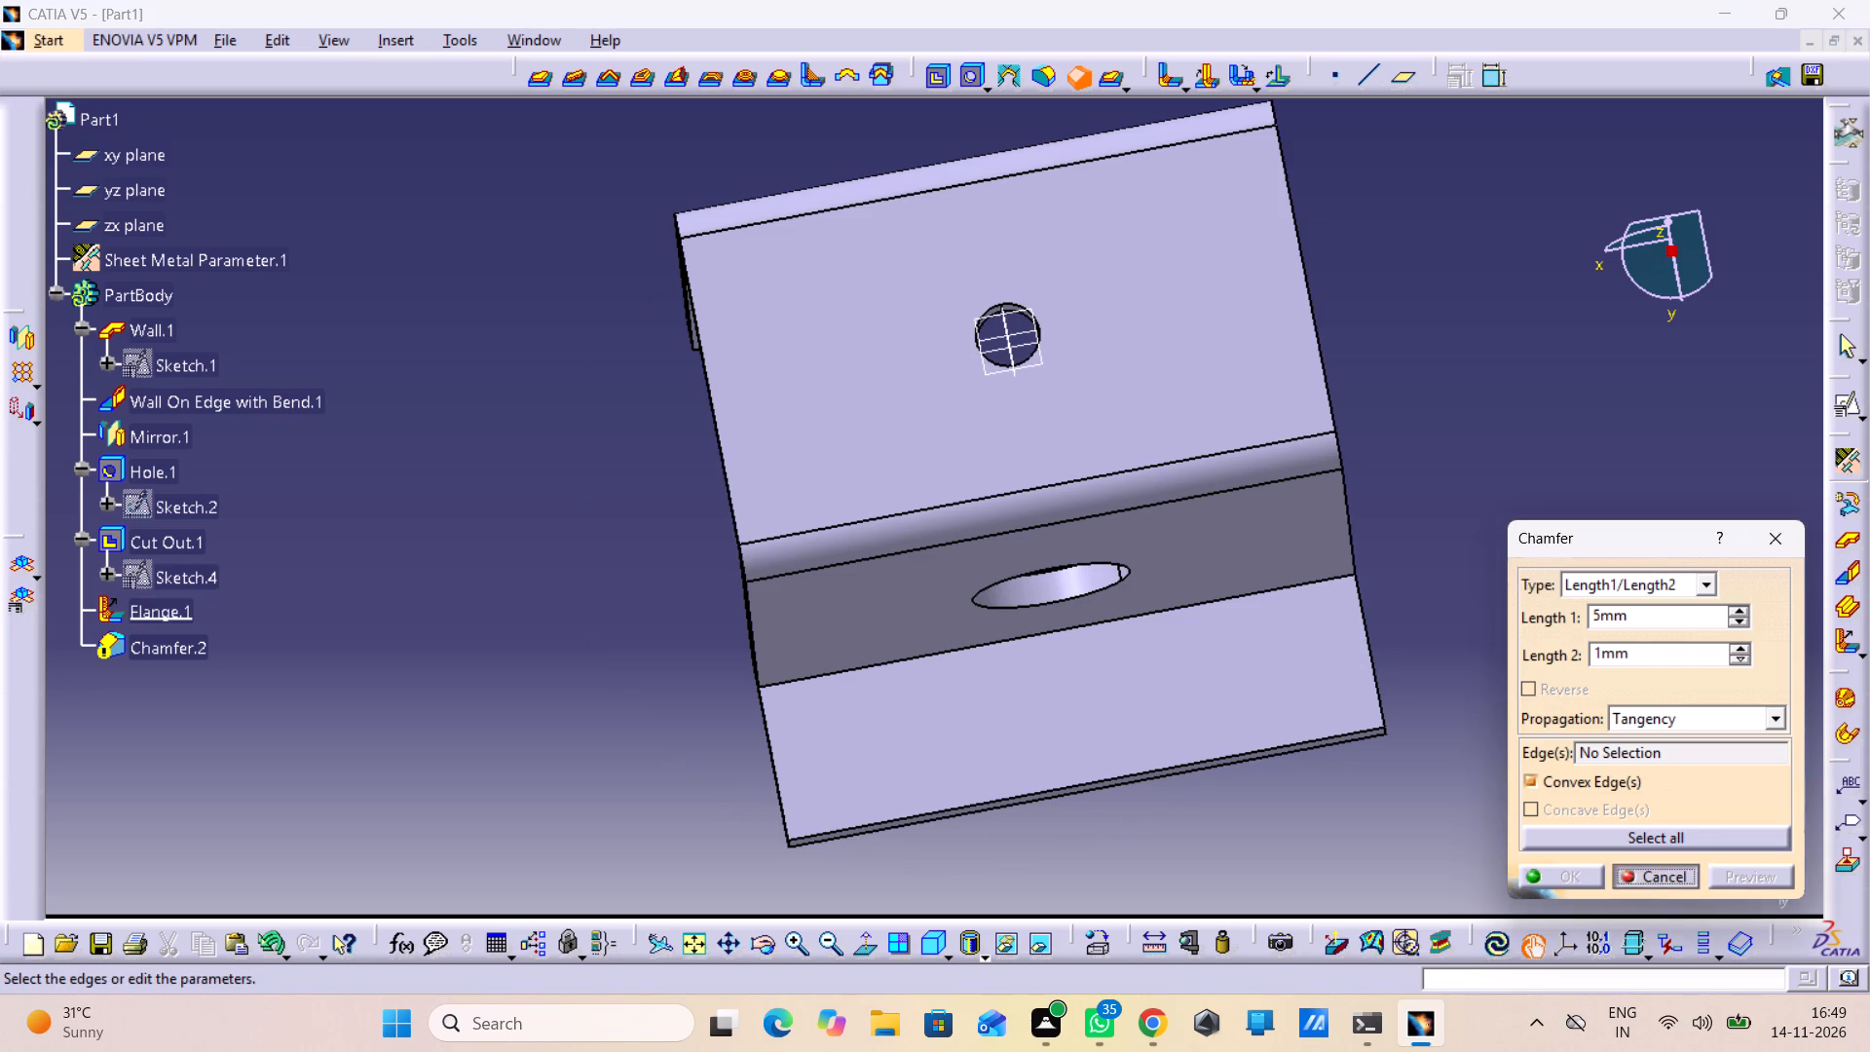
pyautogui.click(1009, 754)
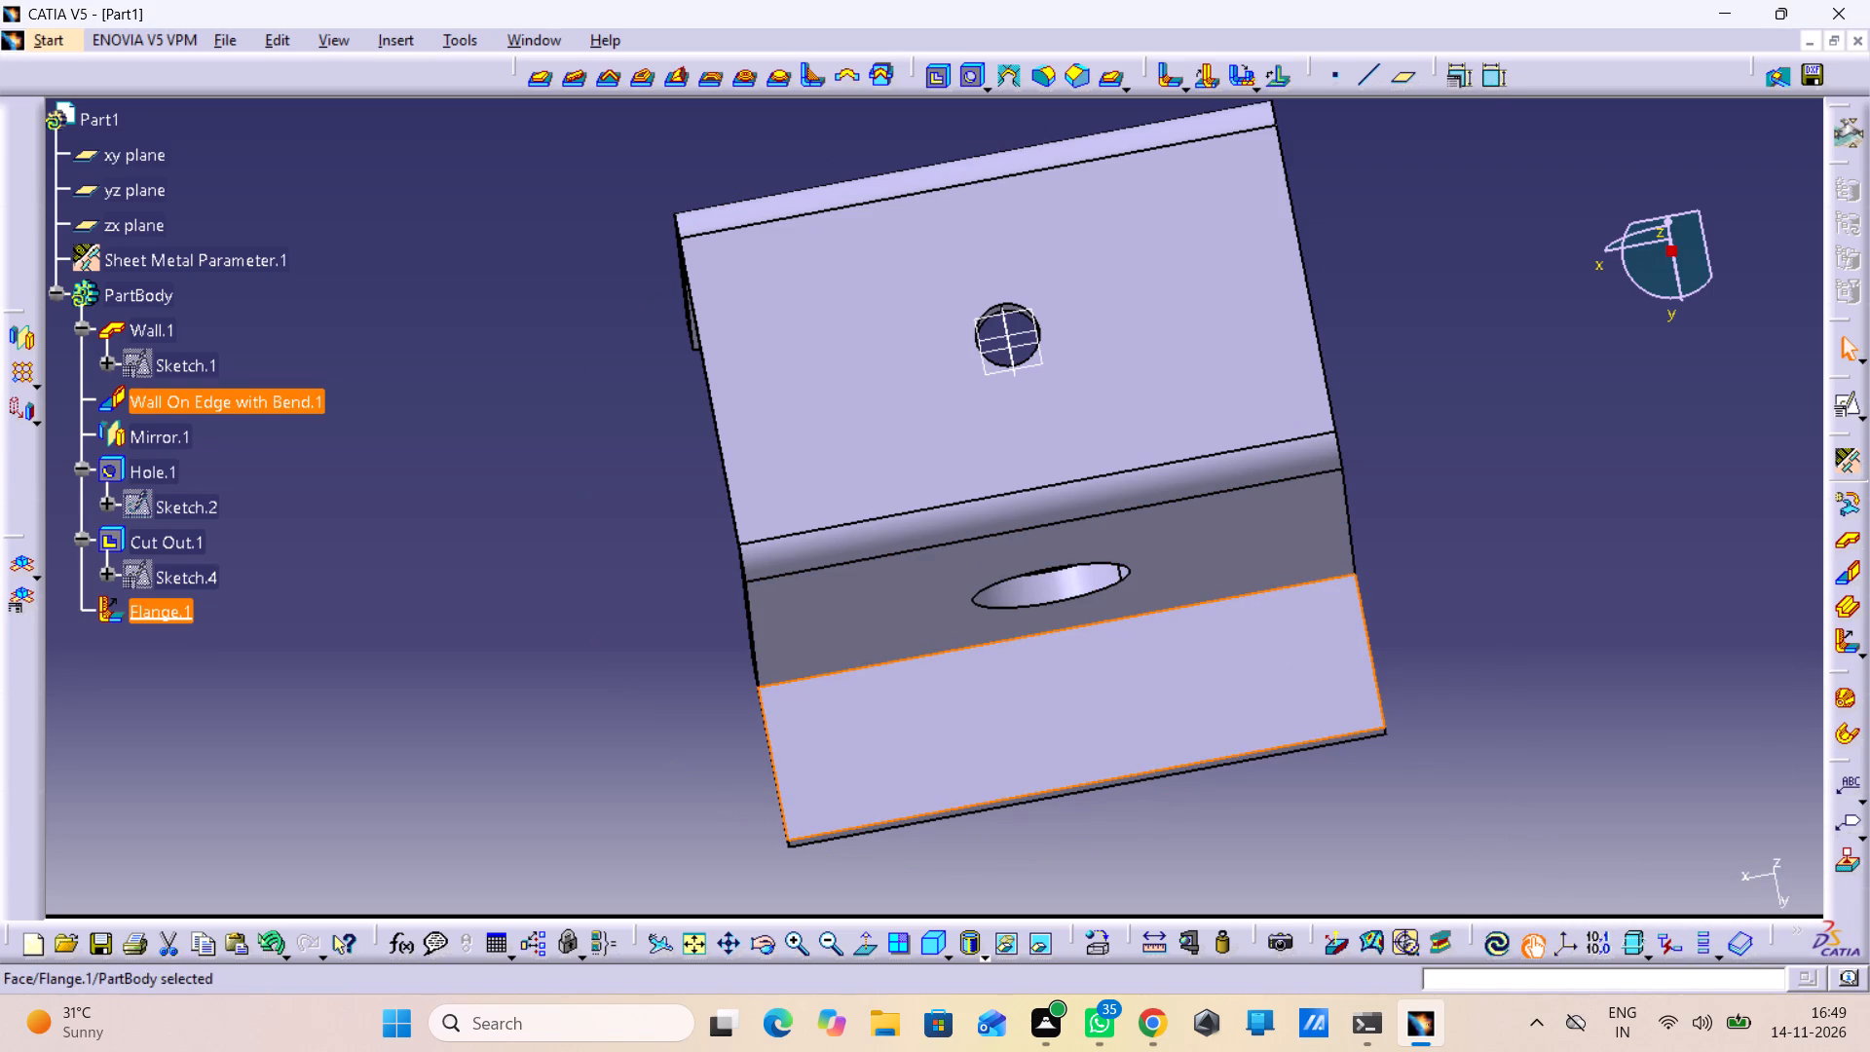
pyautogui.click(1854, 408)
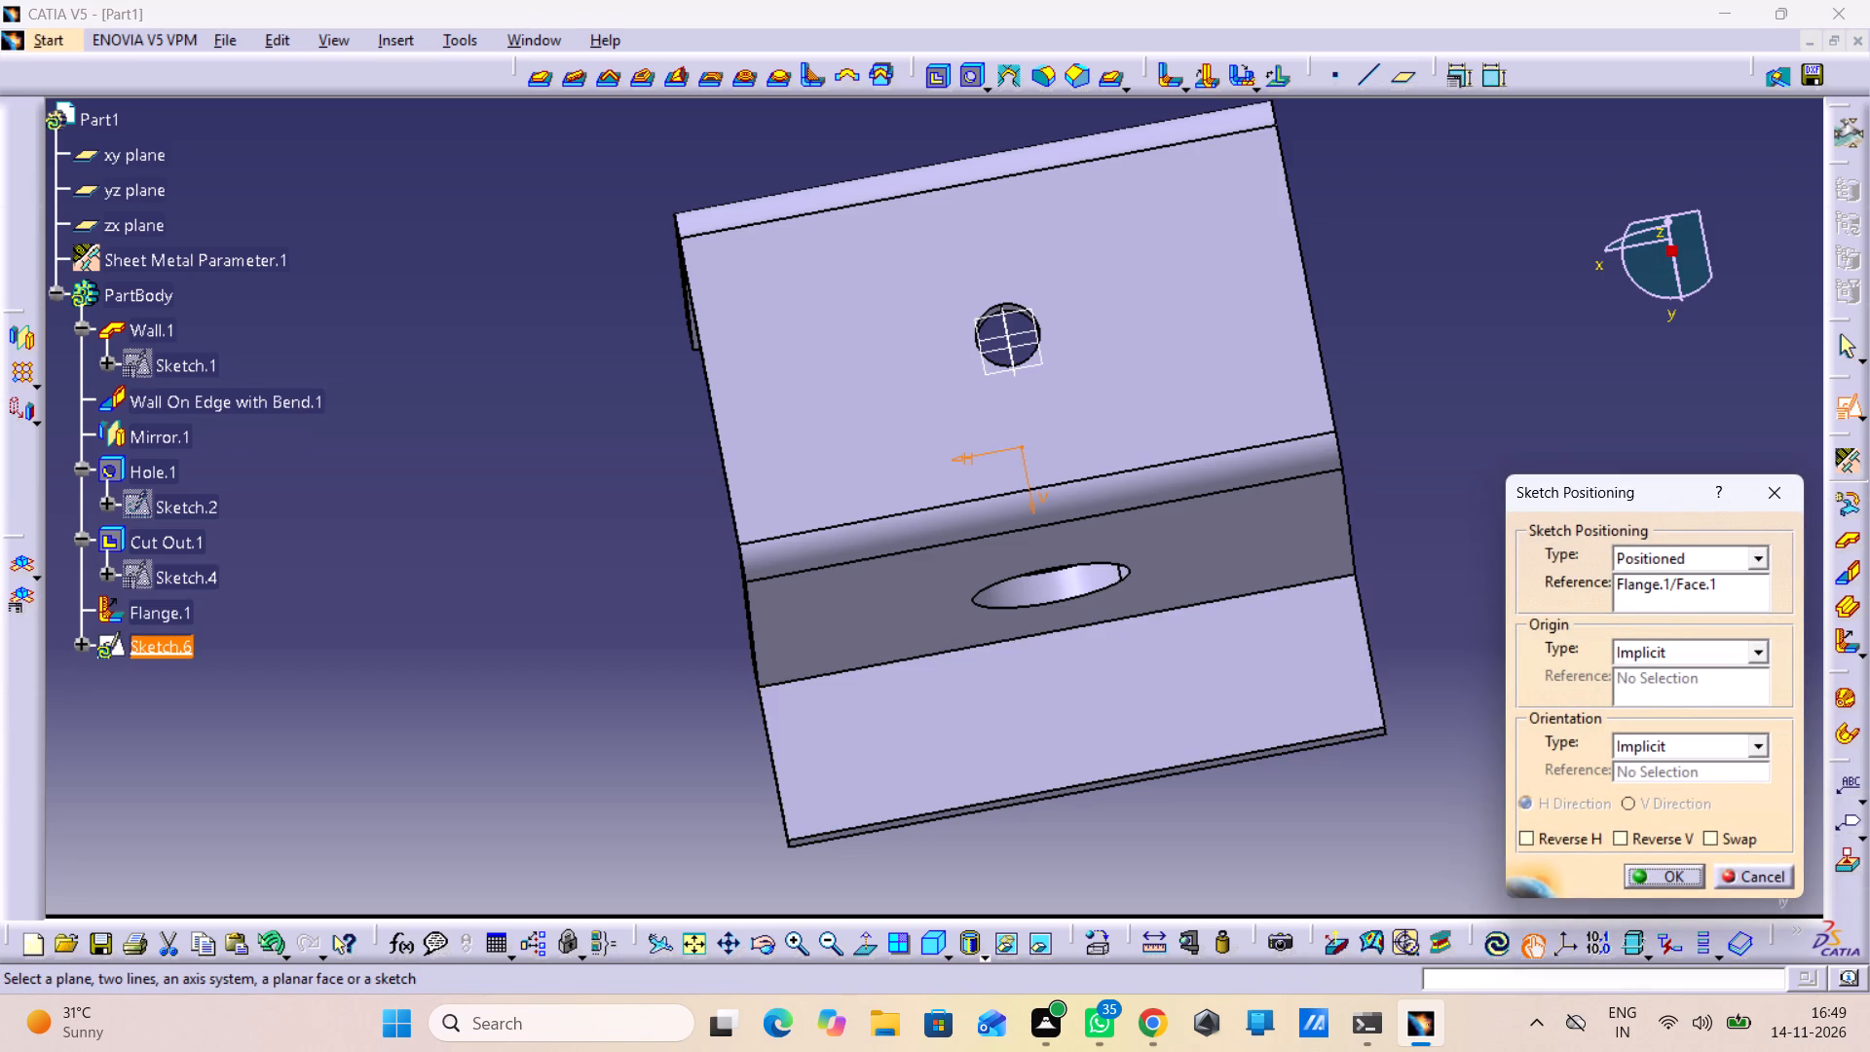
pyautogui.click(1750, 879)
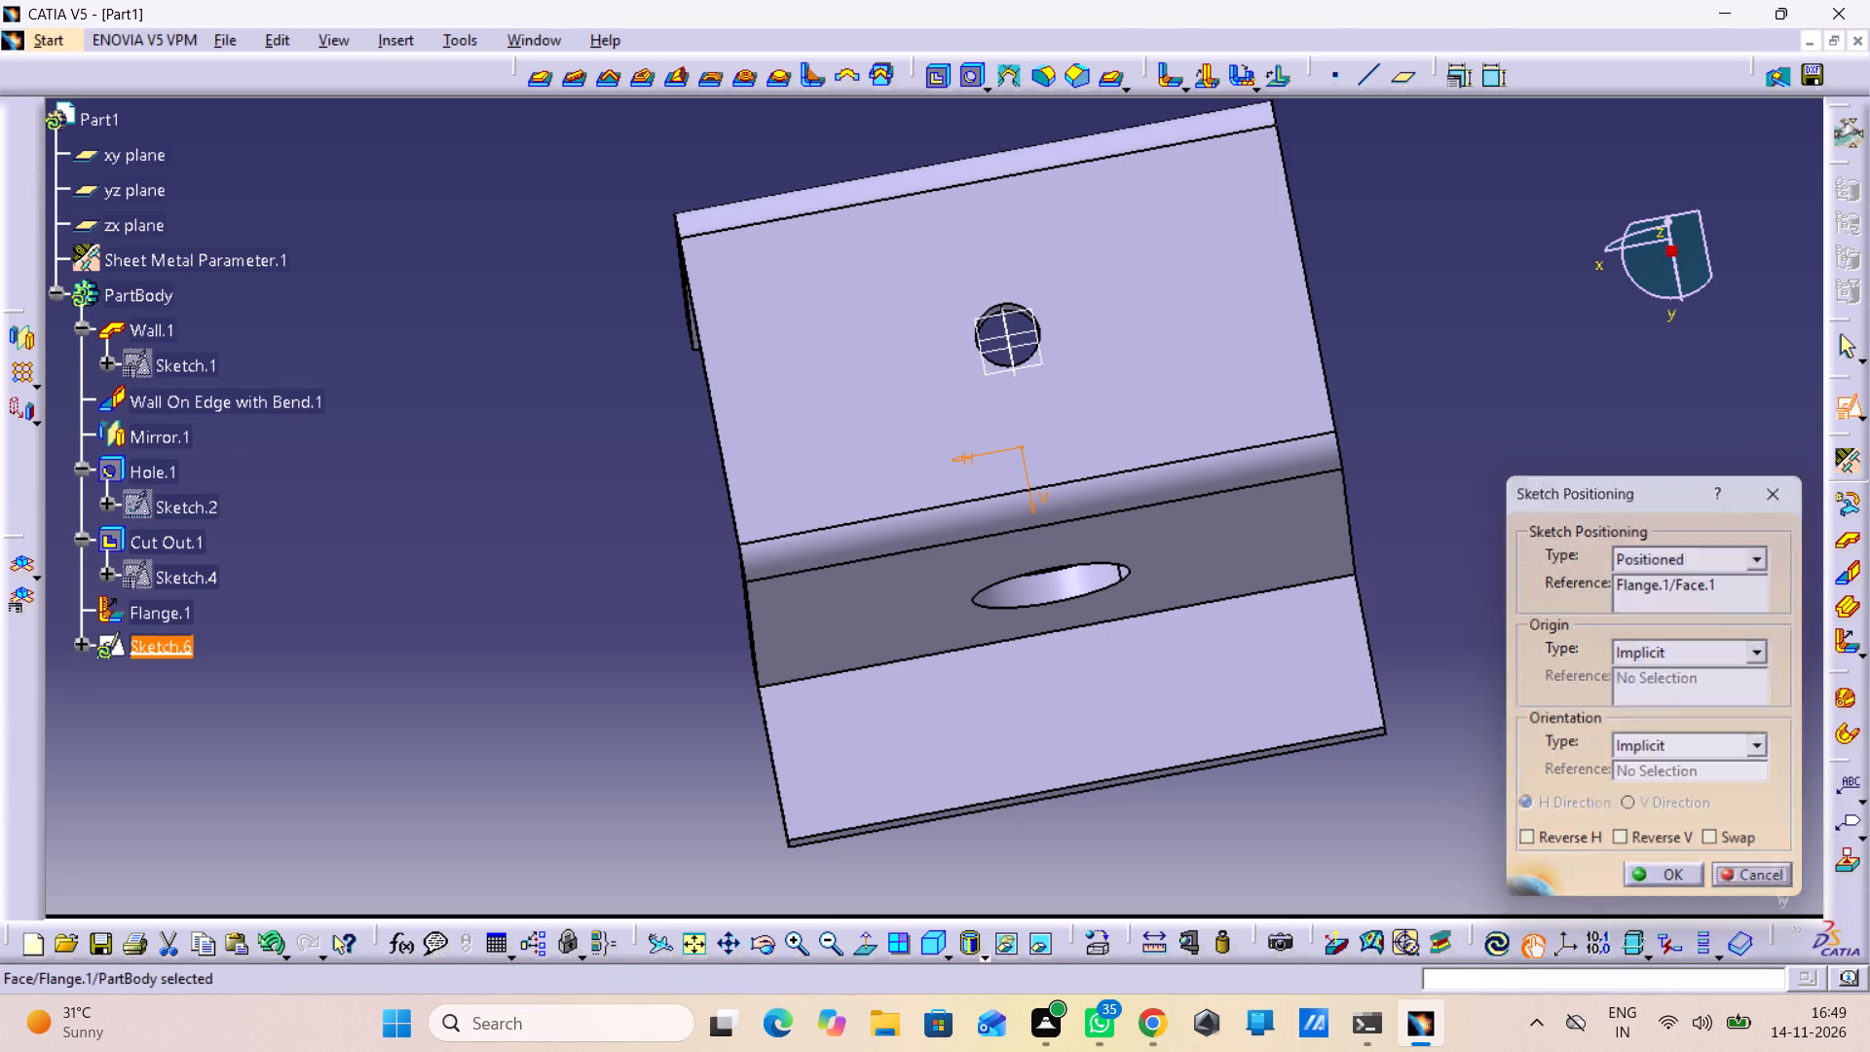
# Create a positioned sketch on the flange's broad outer face with the axes swapped and both H and V reversed.
pyautogui.click(1187, 695)
pyautogui.click(1186, 694)
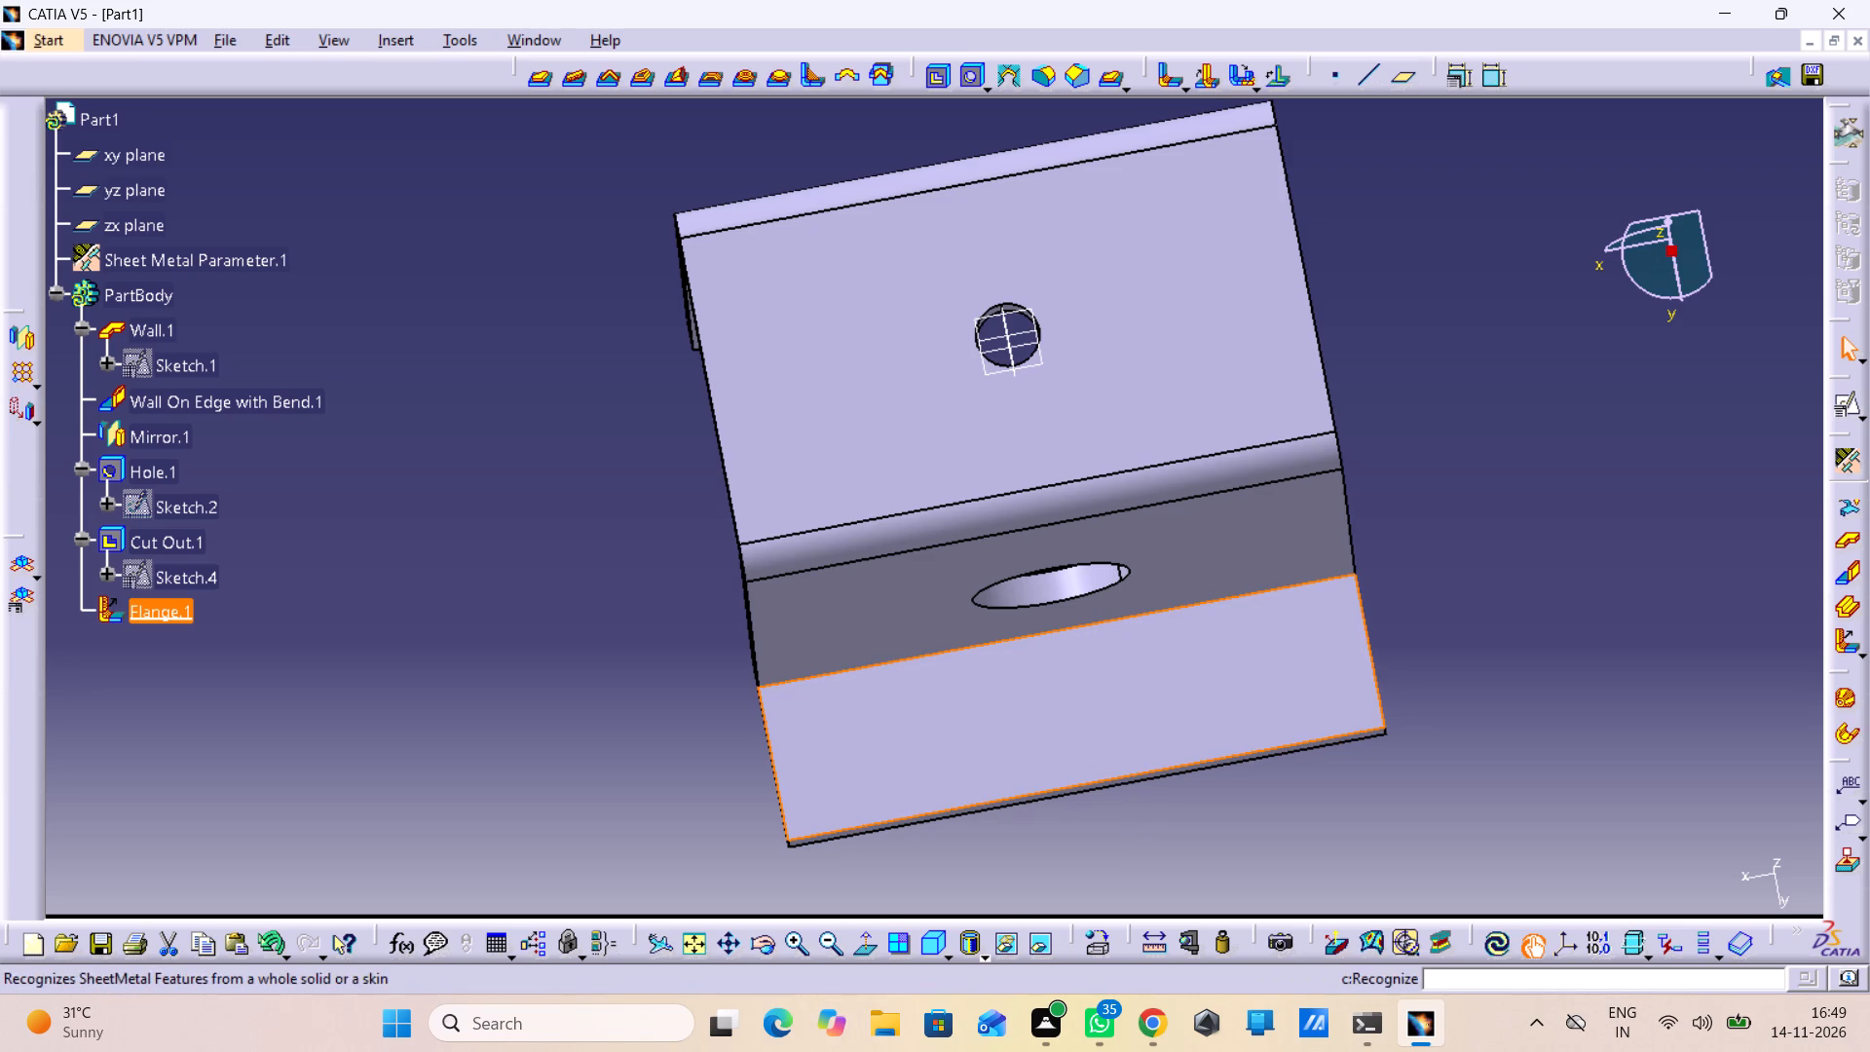
pyautogui.click(1845, 400)
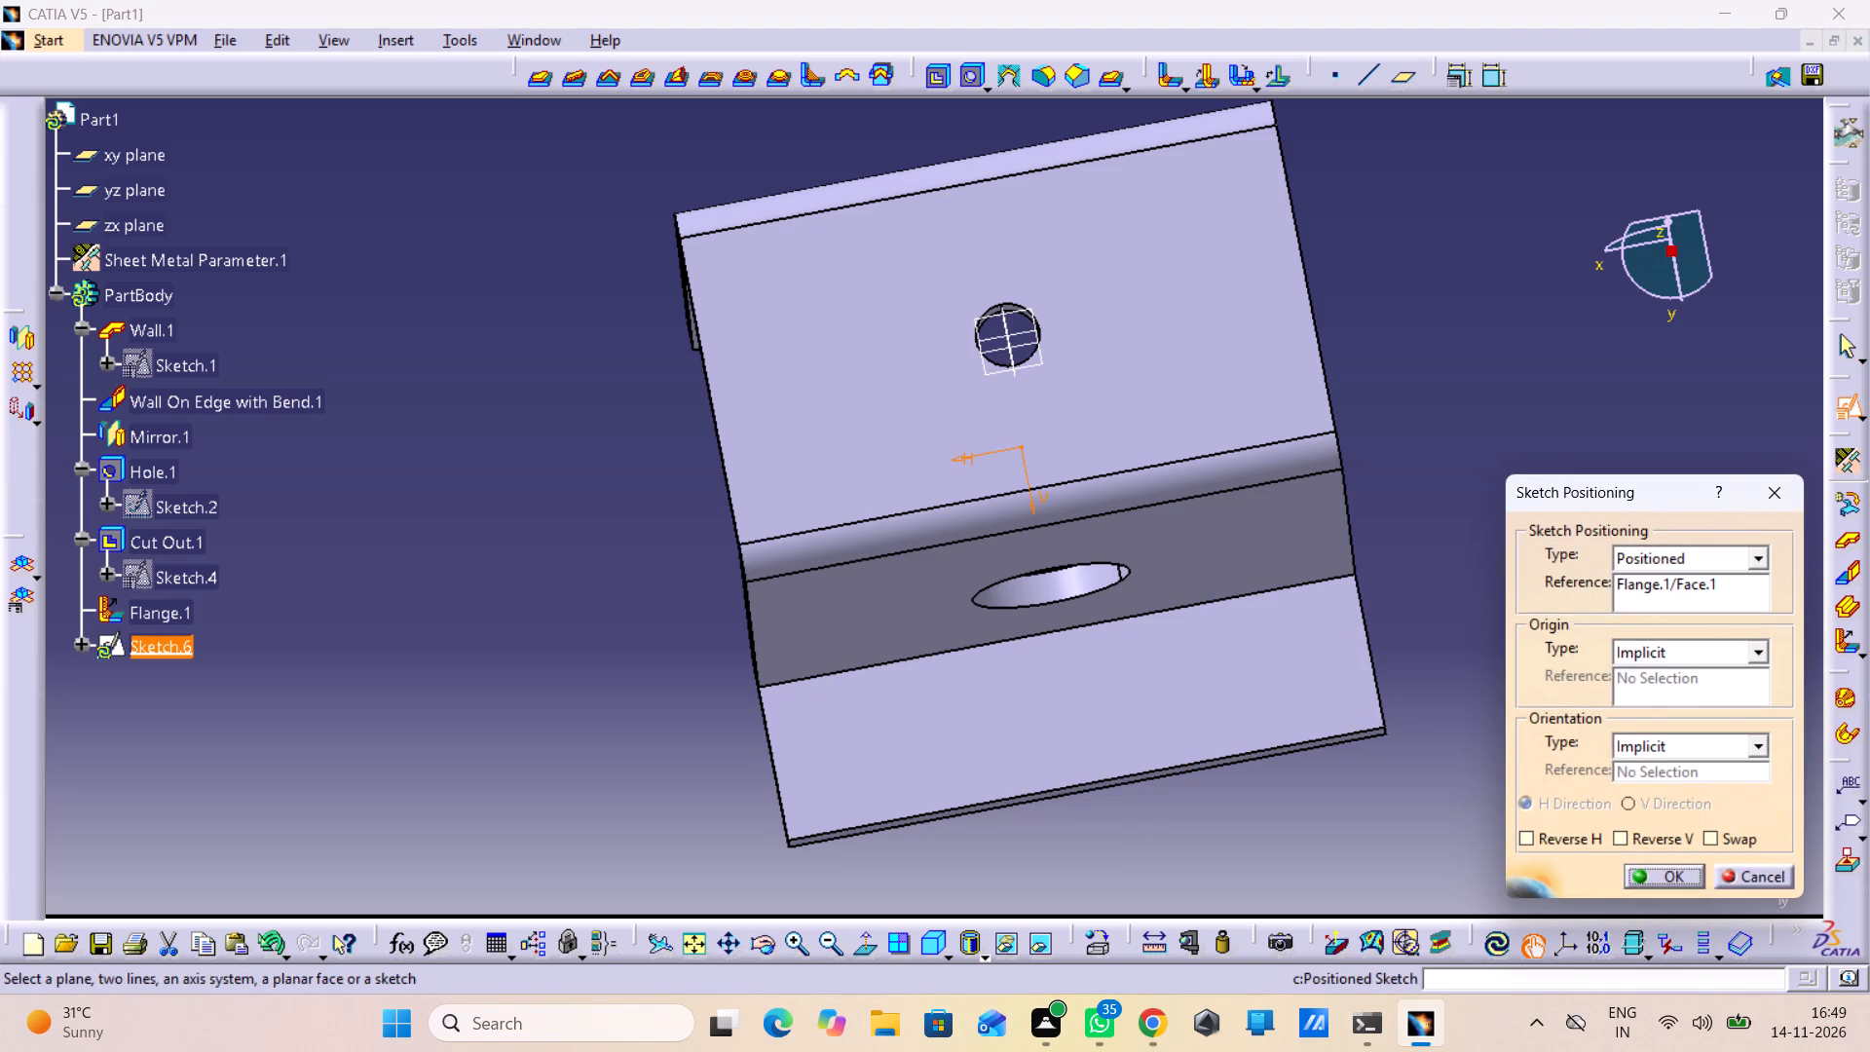
pyautogui.moveTo(1720, 839); pyautogui.dragTo(1737, 827)
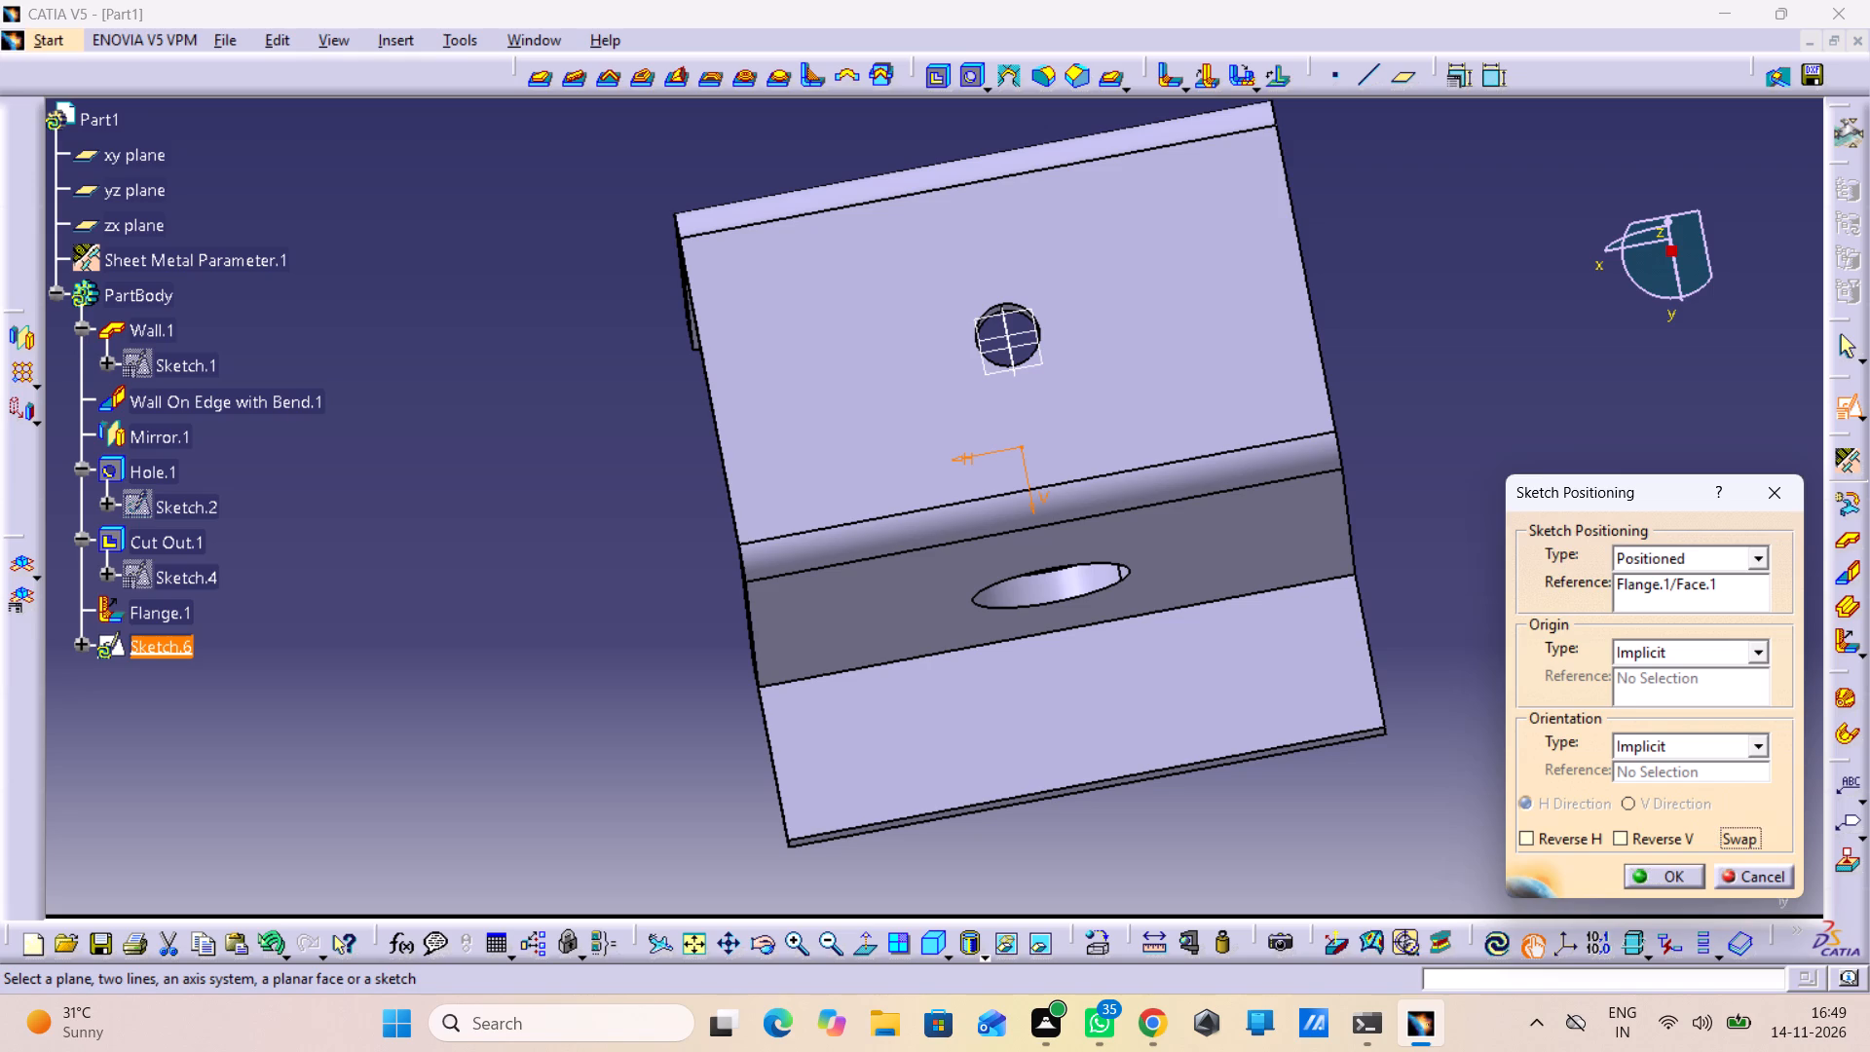
pyautogui.click(1638, 840)
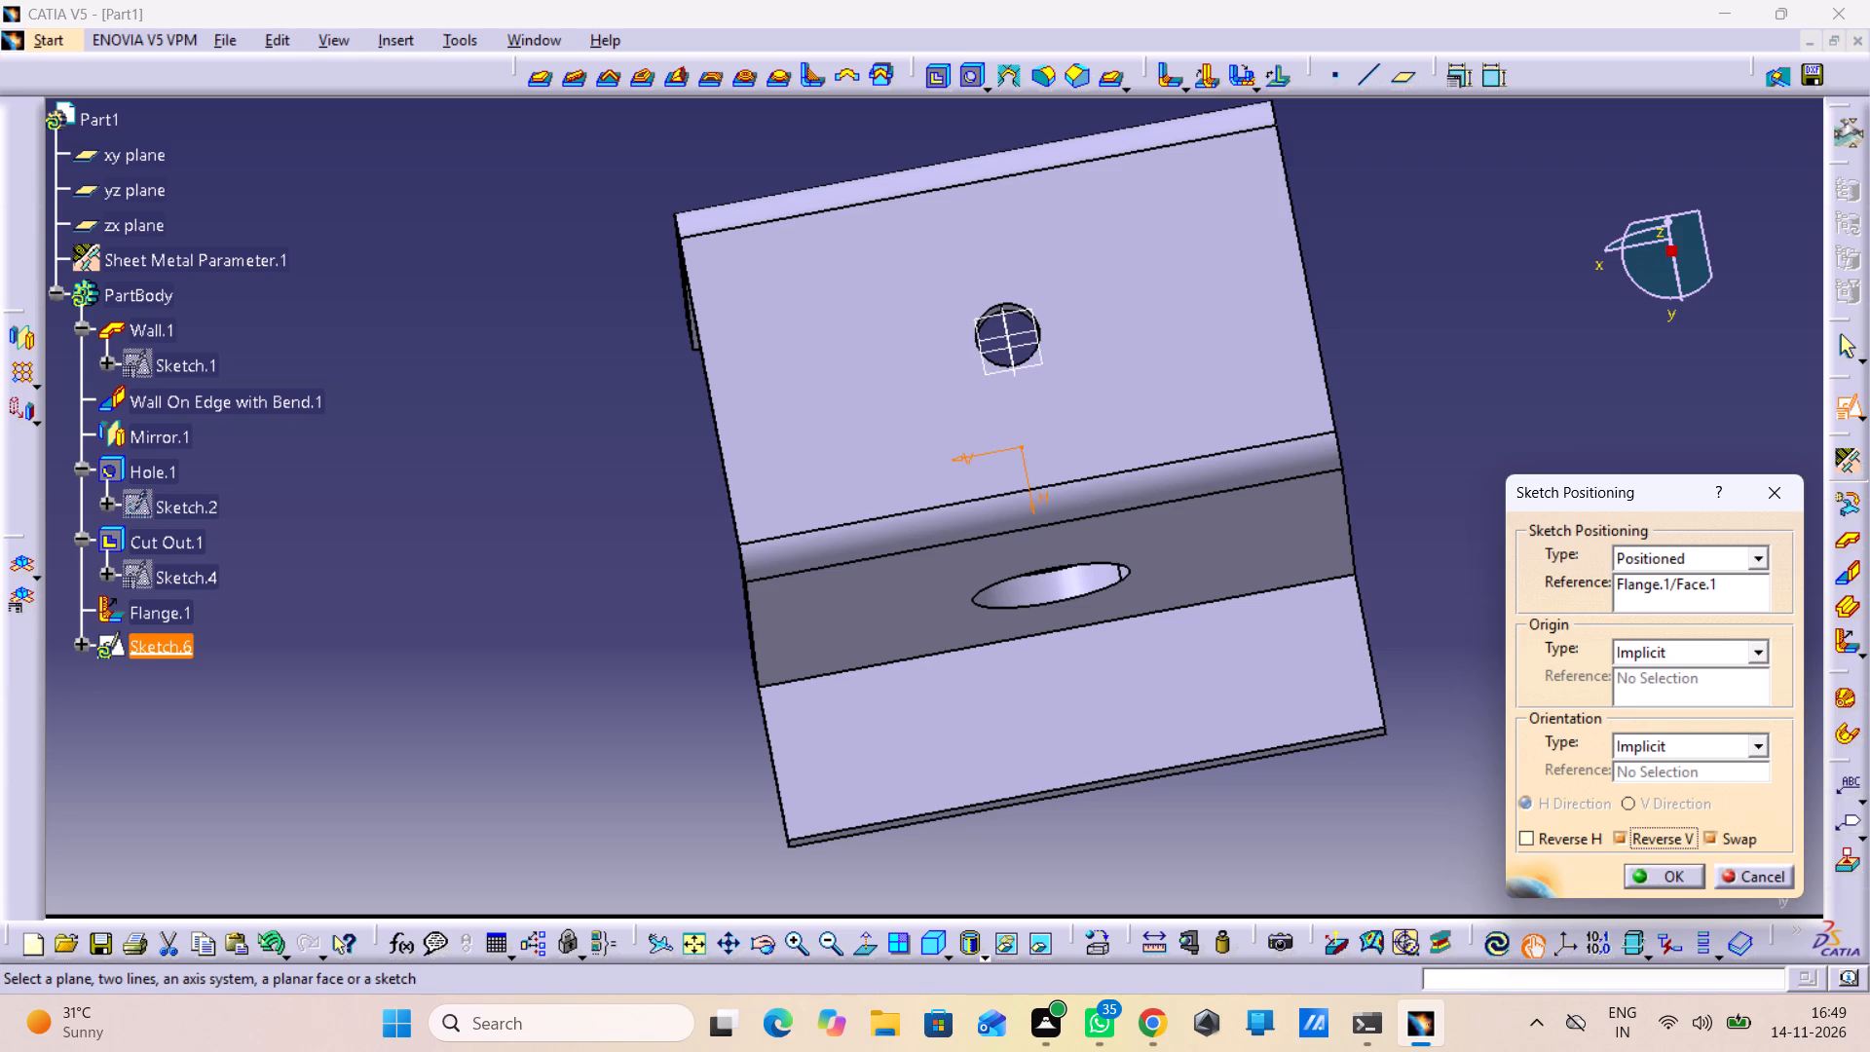
pyautogui.click(1575, 841)
pyautogui.click(1654, 879)
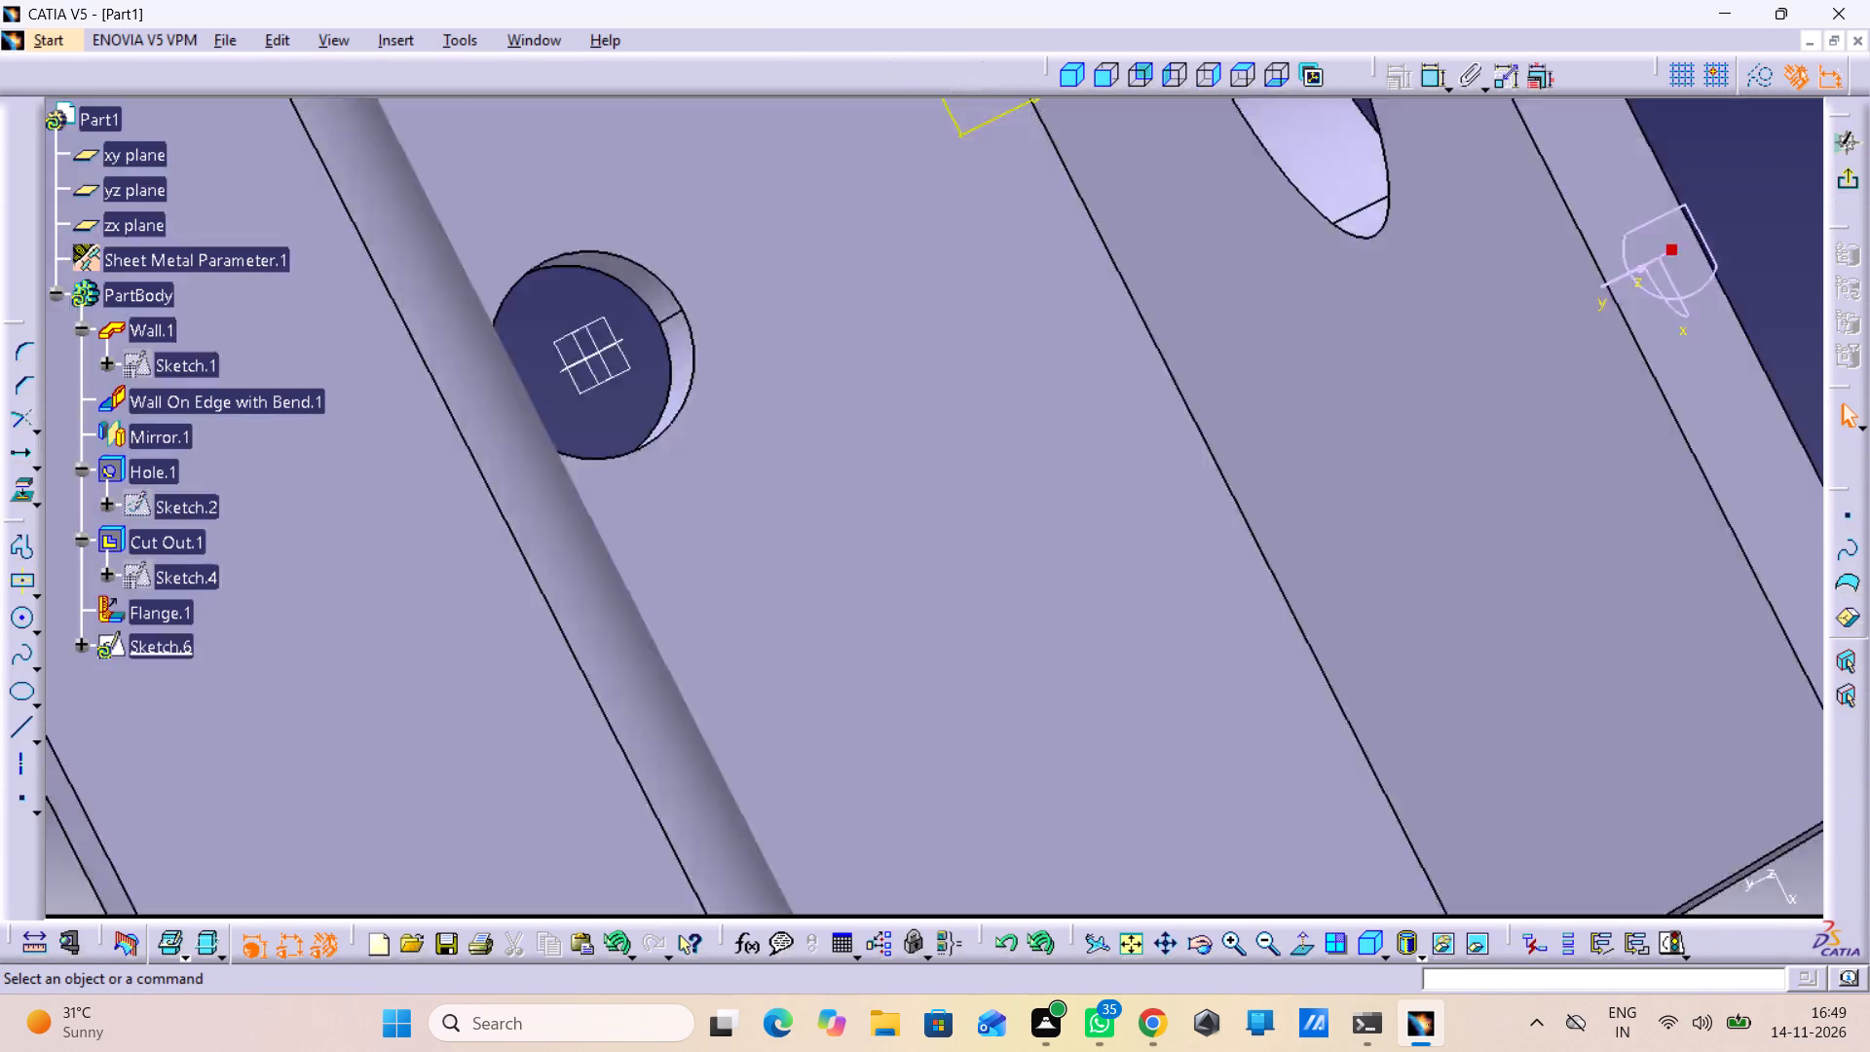
# Viewed normal to the sketch, draw two circles near opposite ends of the flange face, centres about 23 mm apart, the upper about 5.5 mm in diameter.
pyautogui.middleClick(1469, 706)
pyautogui.rightClick(1469, 706)
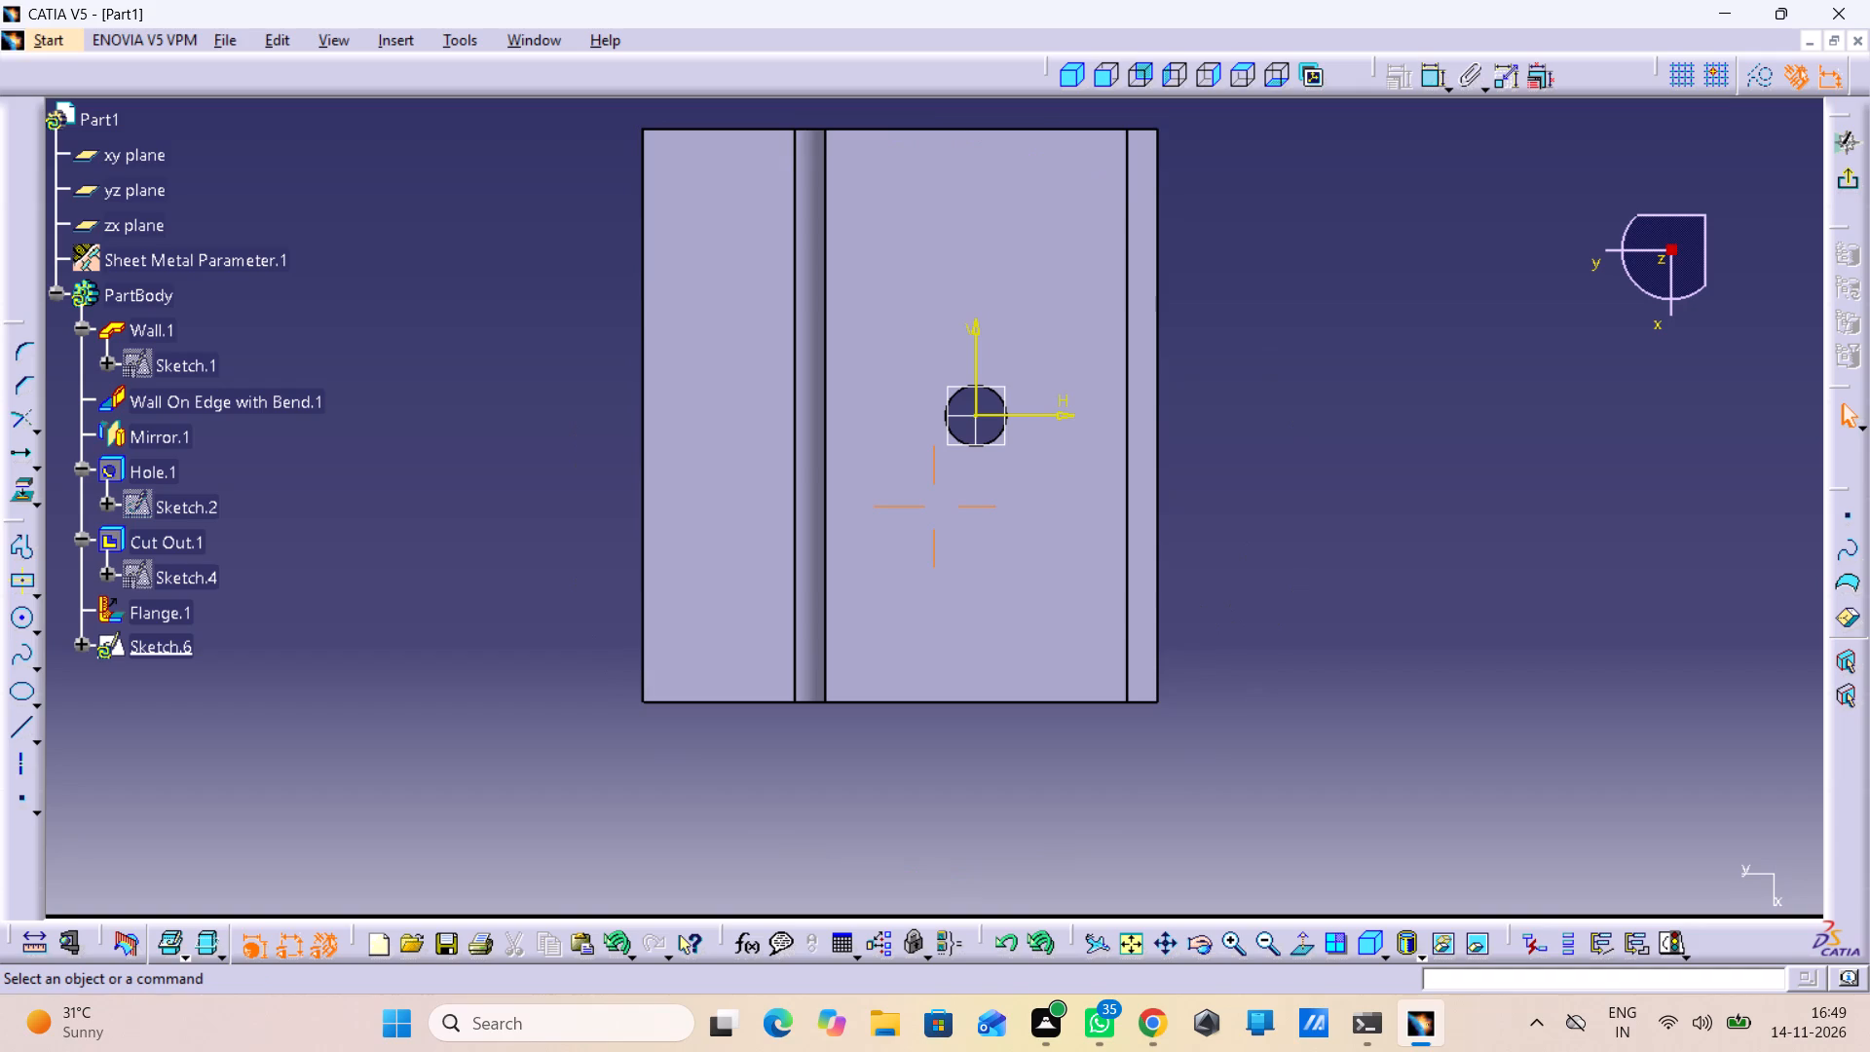
pyautogui.moveTo(1437, 705); pyautogui.dragTo(1437, 600, button='middle')
pyautogui.rightClick(1437, 705)
pyautogui.moveTo(1430, 740); pyautogui.dragTo(1437, 600, button='right')
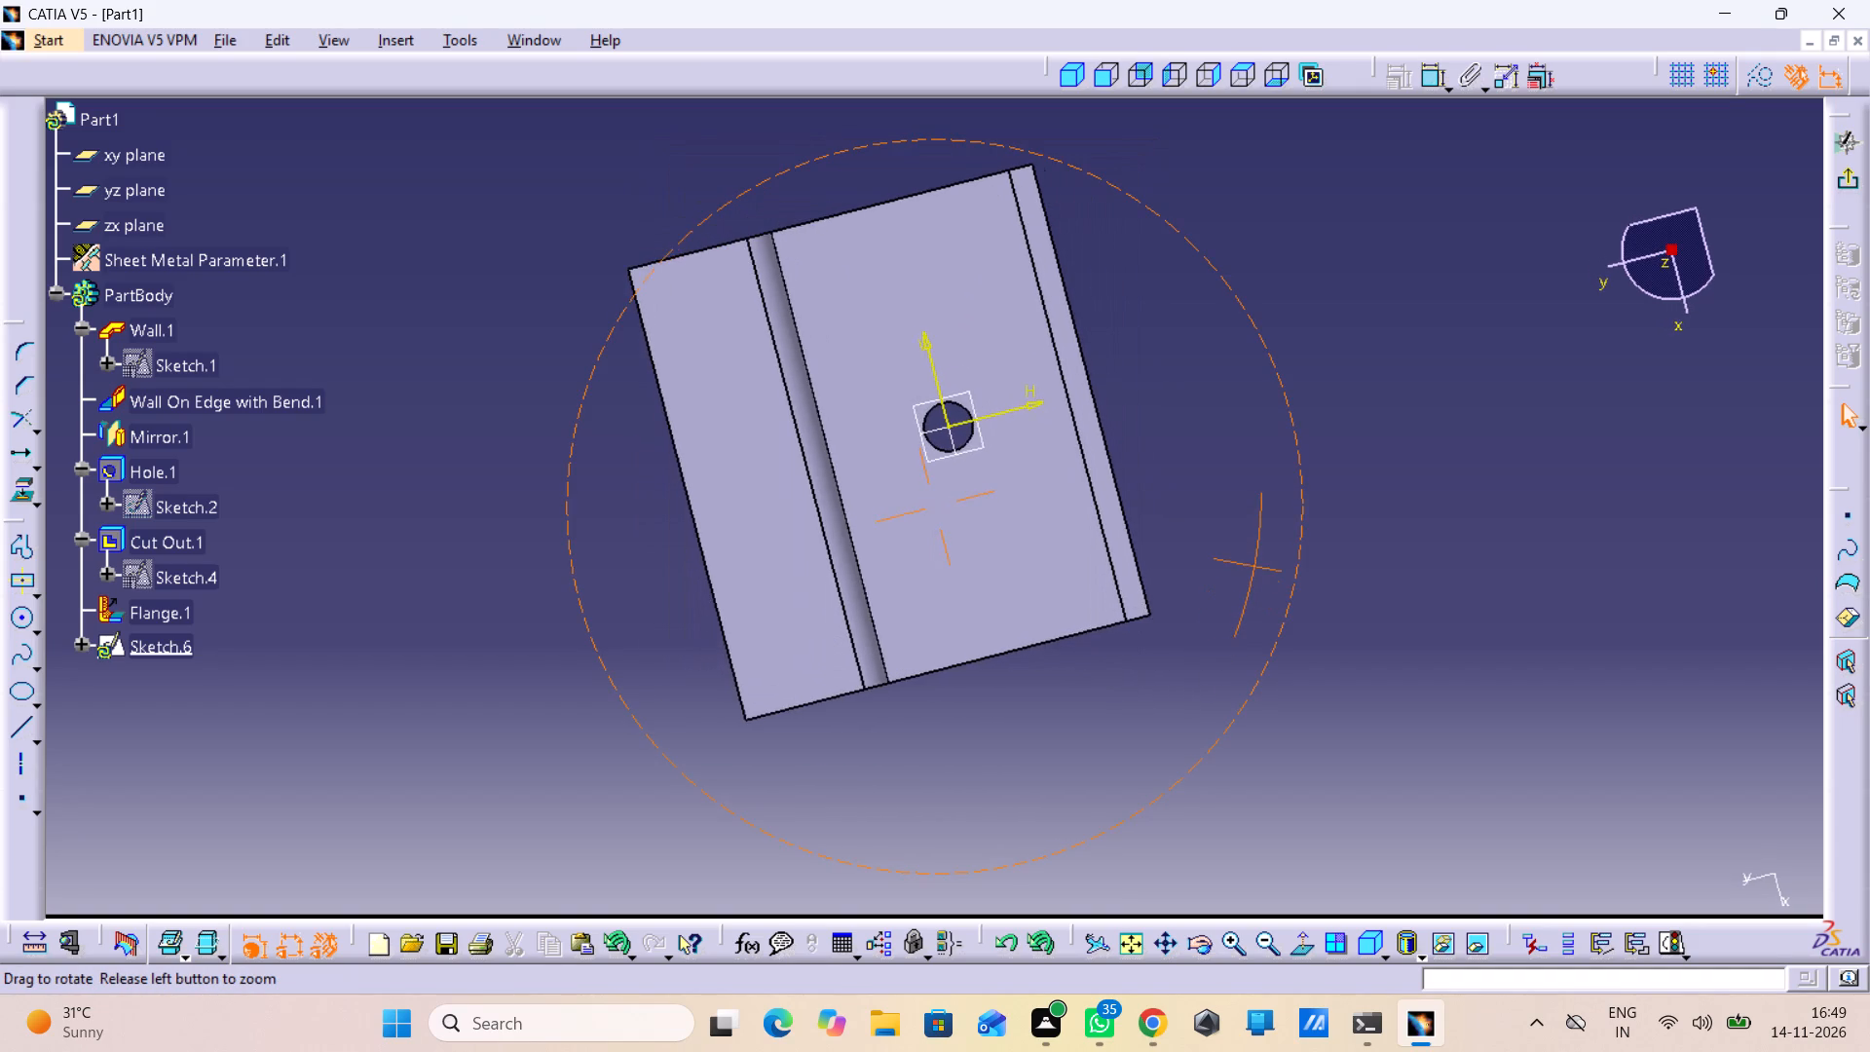
pyautogui.moveTo(1437, 600); pyautogui.dragTo(1286, 655, button='middle')
pyautogui.moveTo(1437, 600); pyautogui.dragTo(1286, 655, button='right')
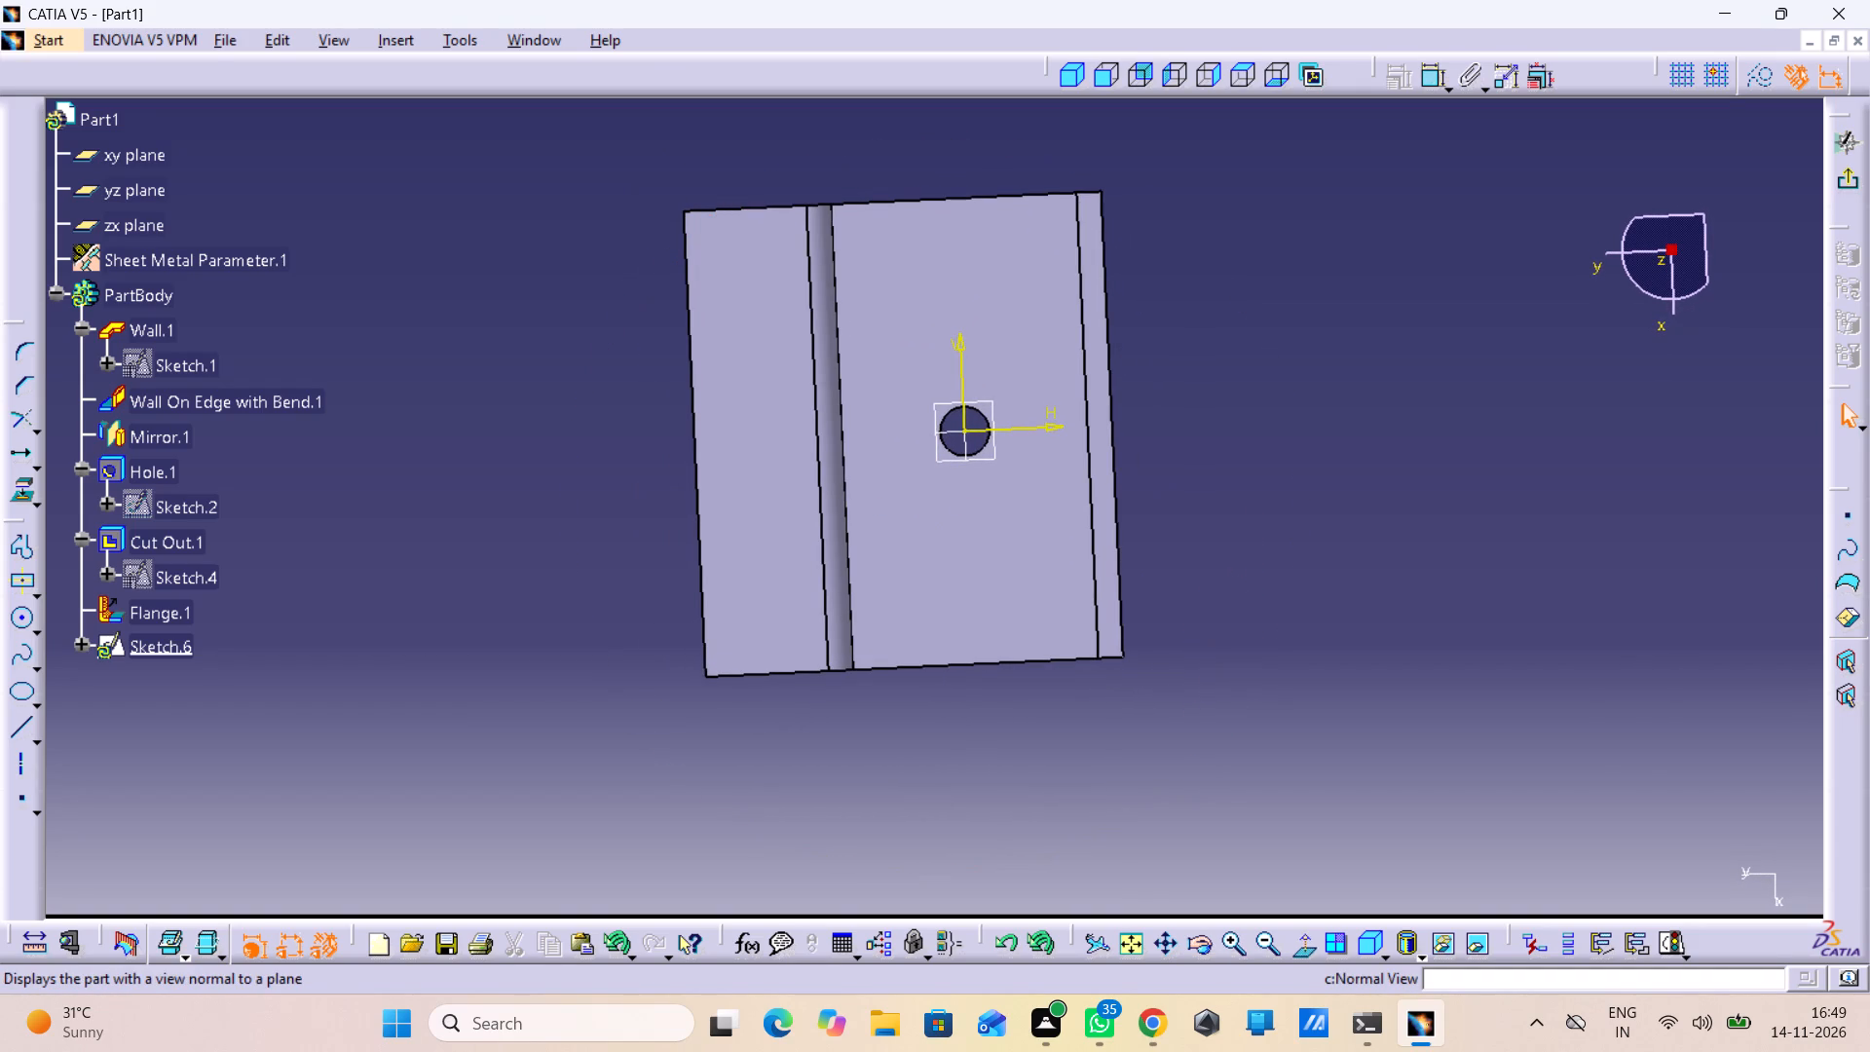
pyautogui.click(1308, 954)
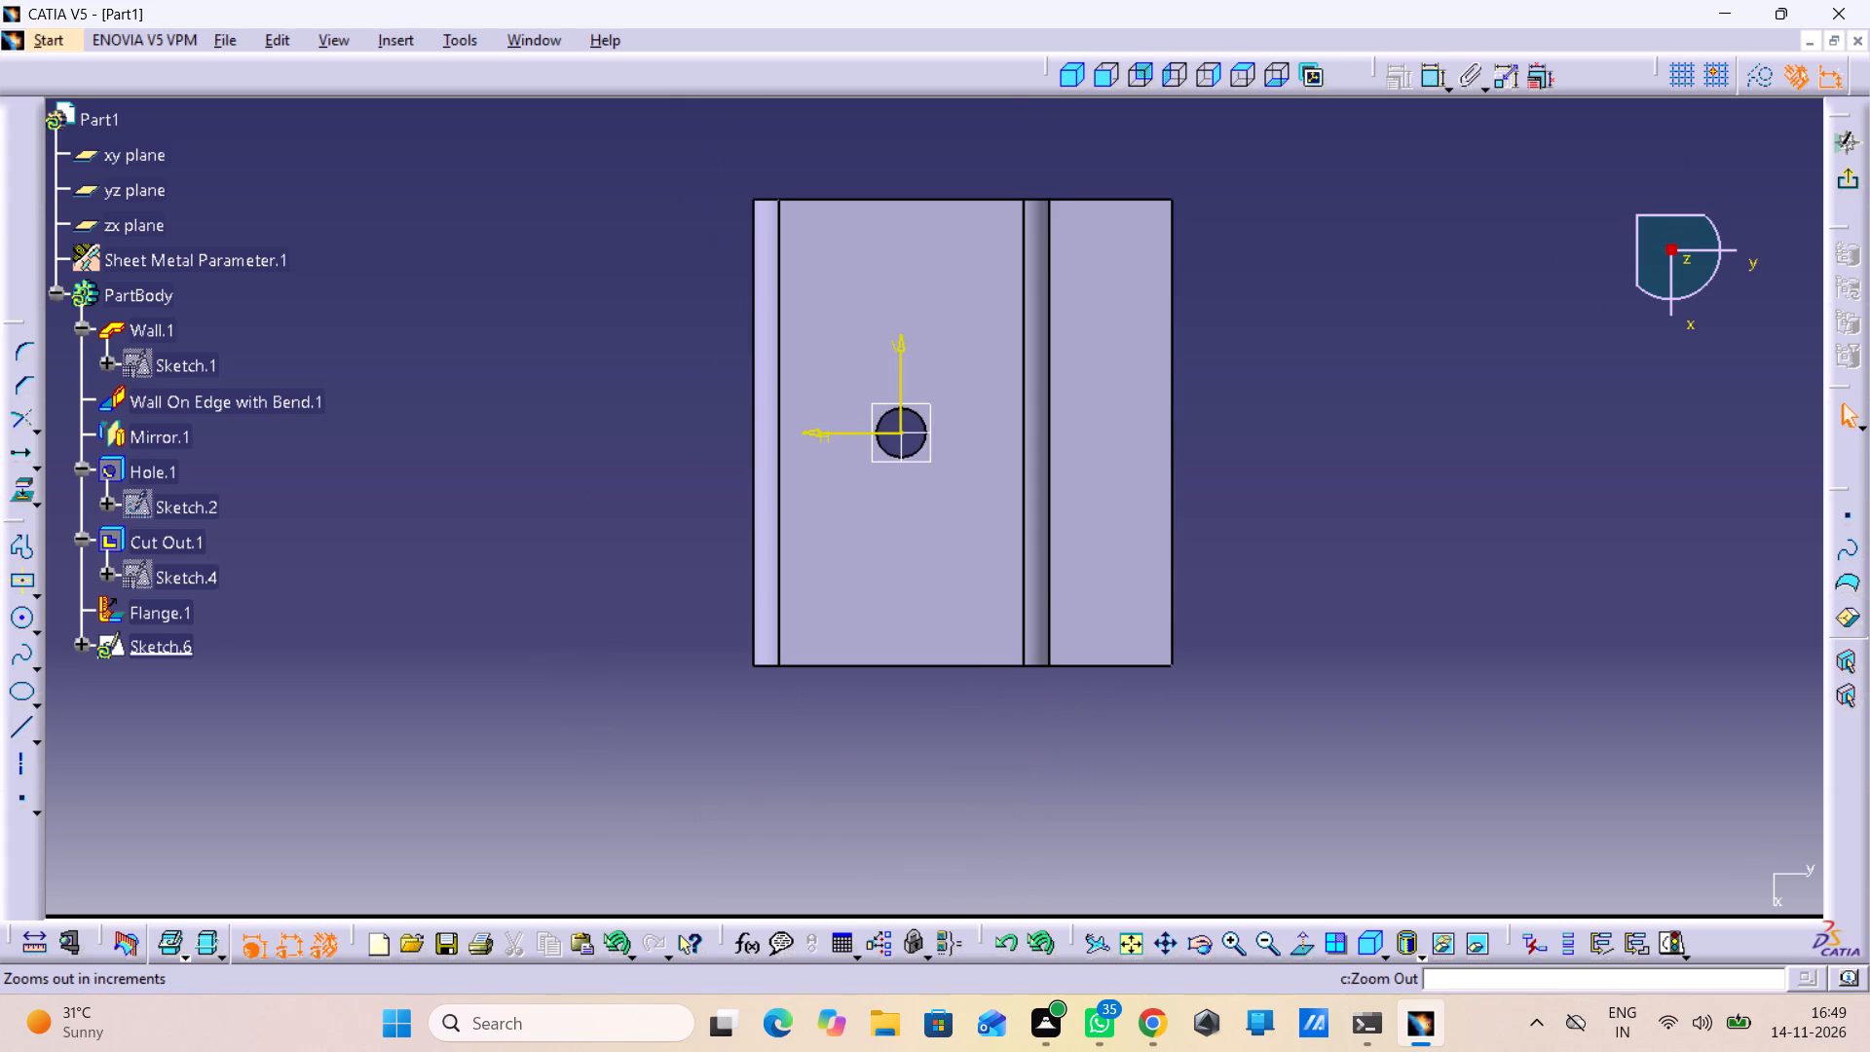
pyautogui.click(27, 621)
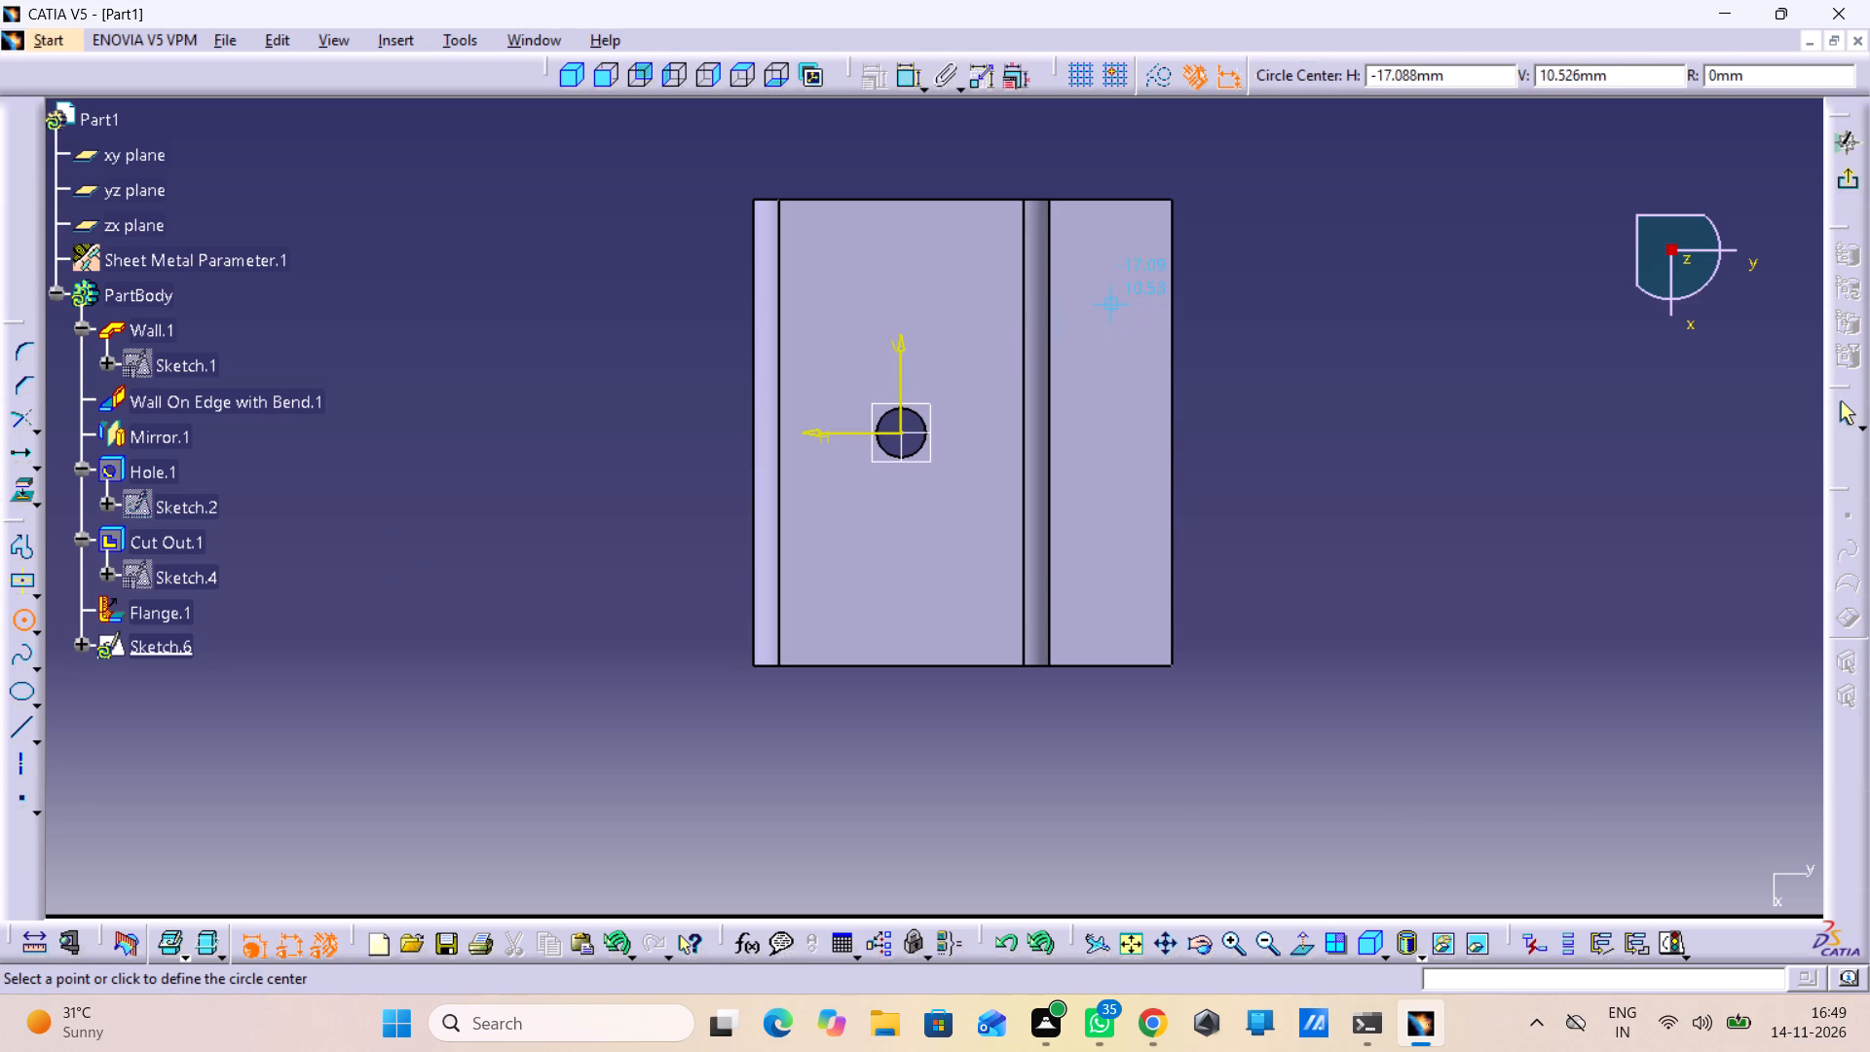
pyautogui.click(1104, 300)
pyautogui.click(1109, 333)
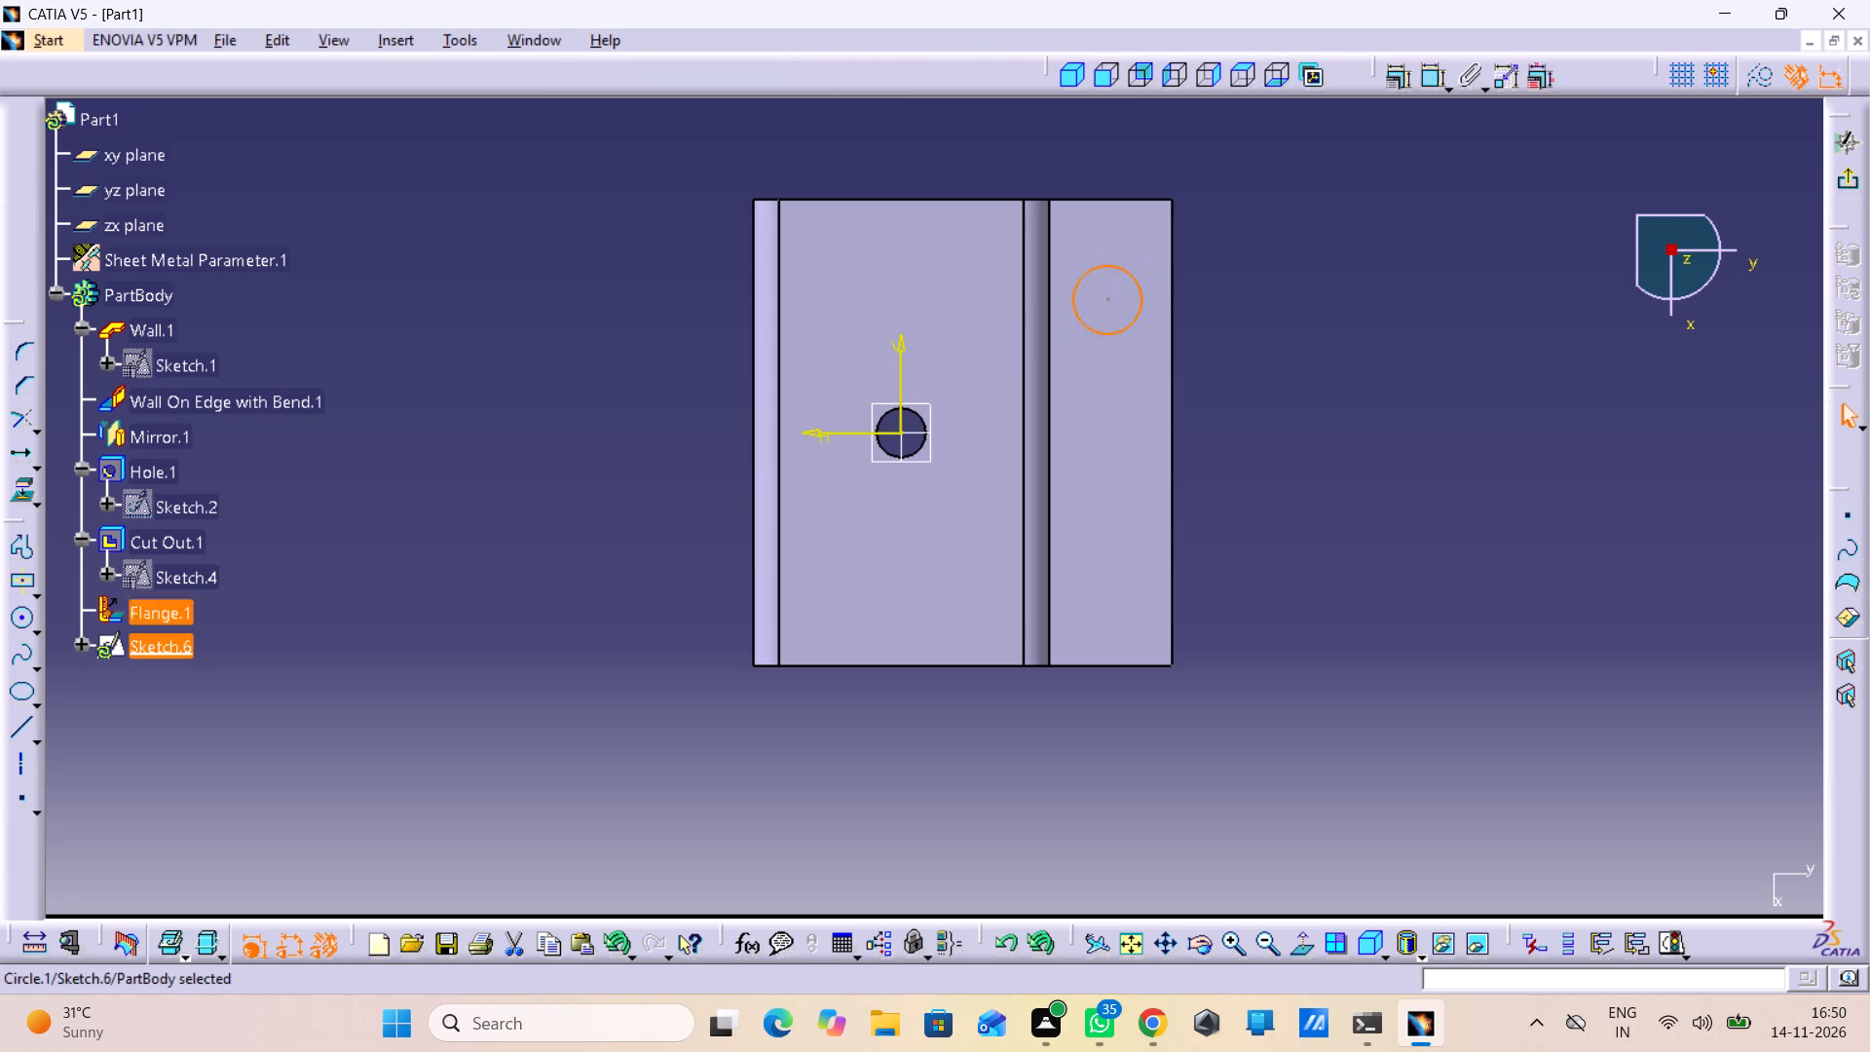
pyautogui.click(21, 624)
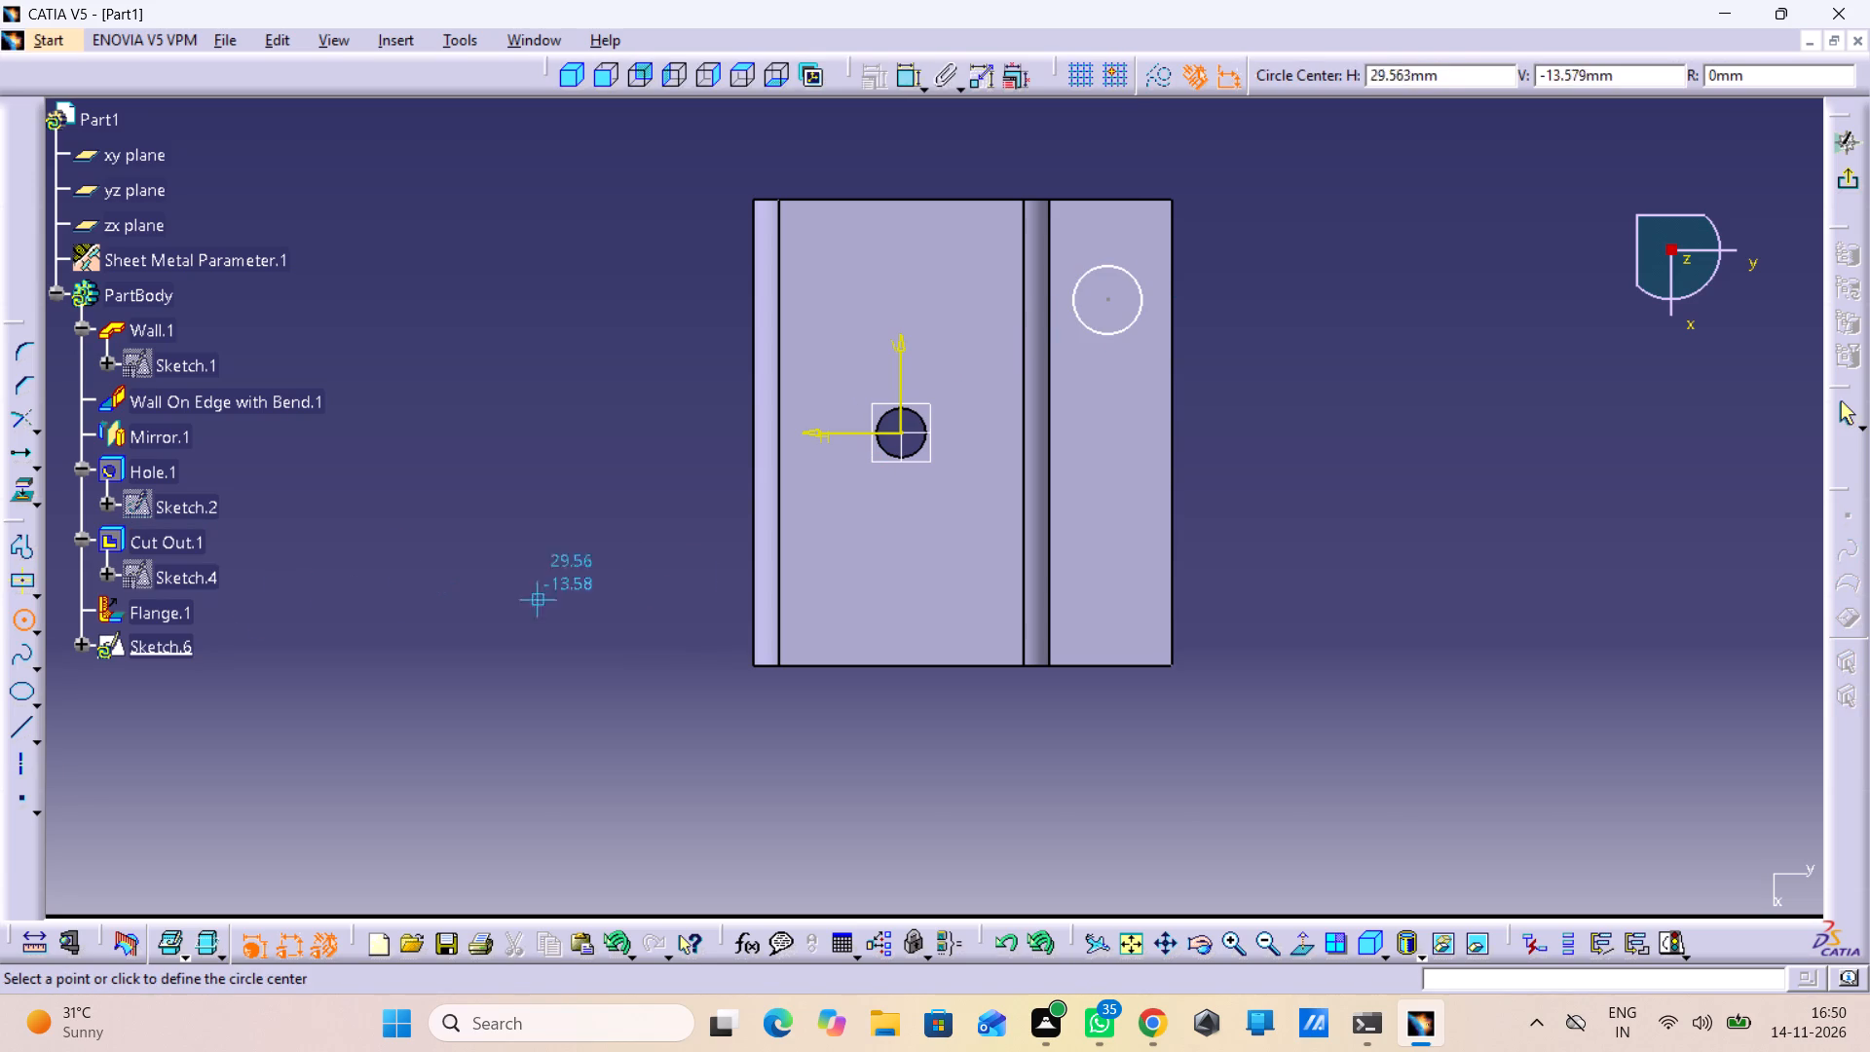
pyautogui.click(1101, 583)
pyautogui.click(1110, 607)
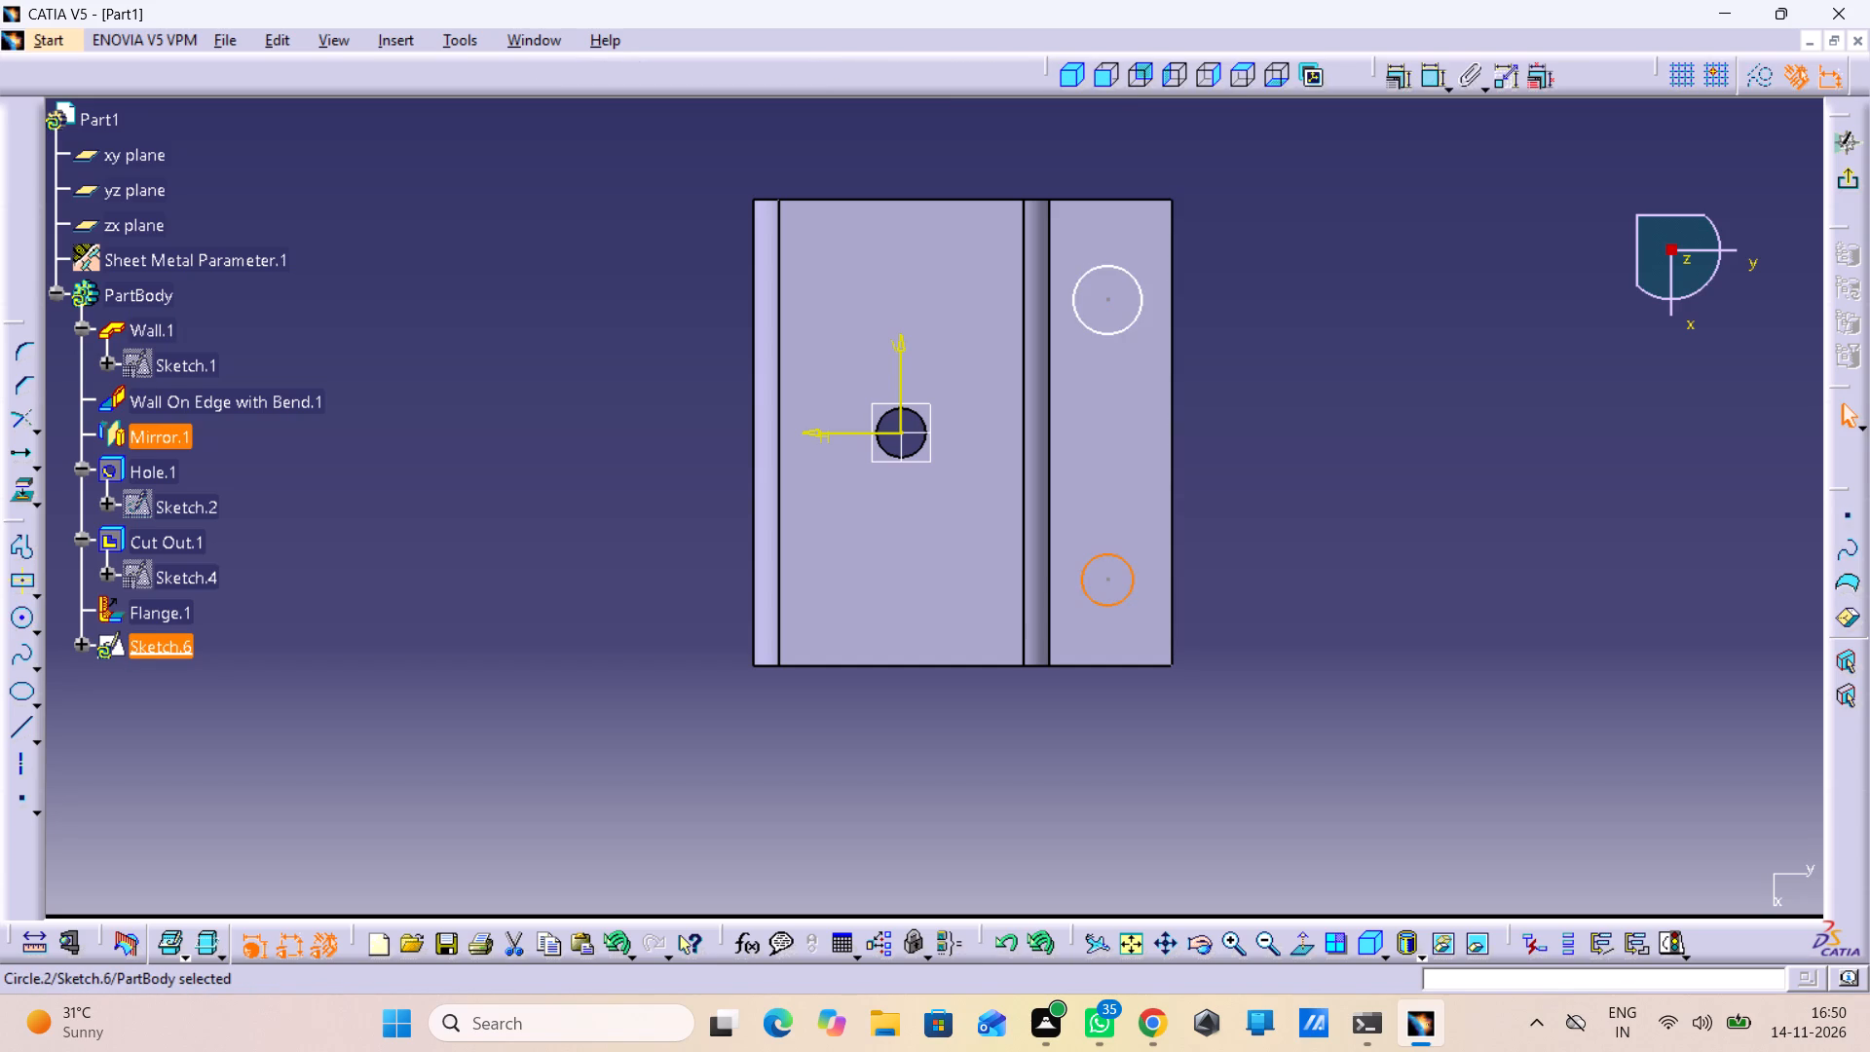
pyautogui.click(1511, 324)
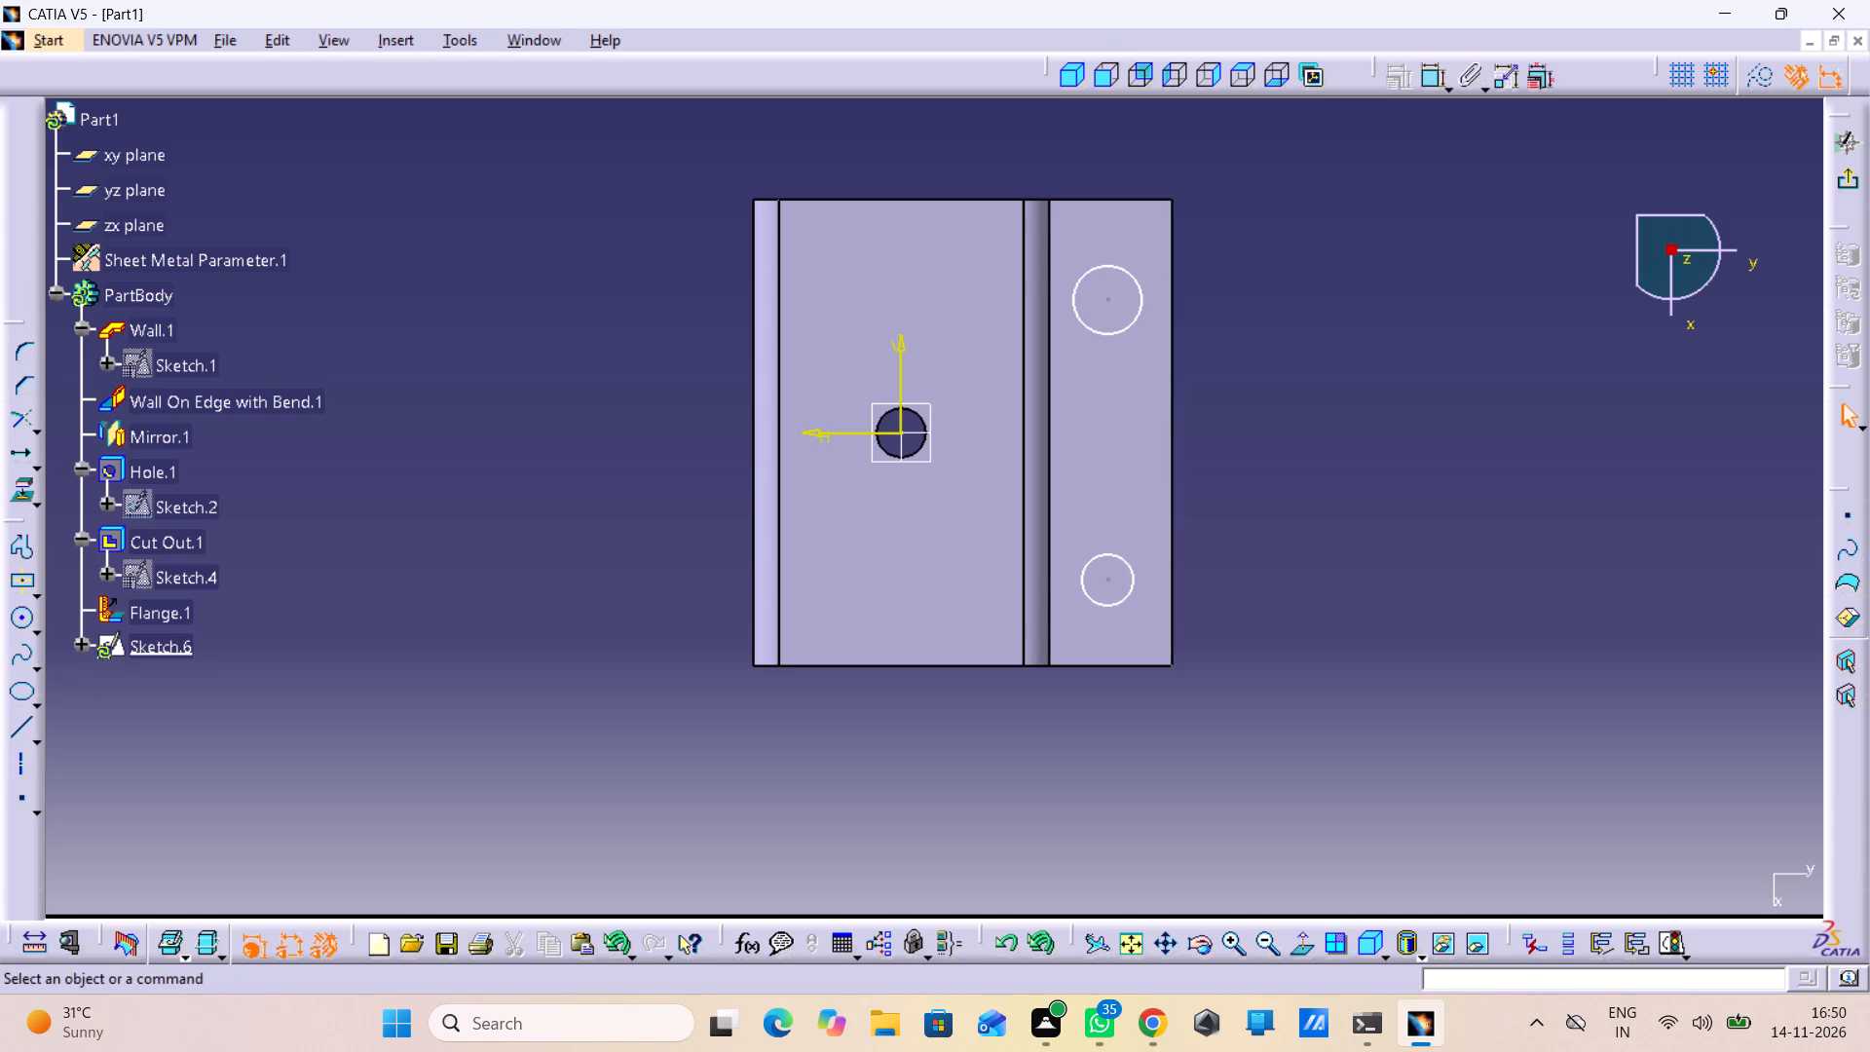
# Constrain the centres of the two flange circles symmetrically about the sketch's horizontal axis.
pyautogui.doubleClick(1427, 79)
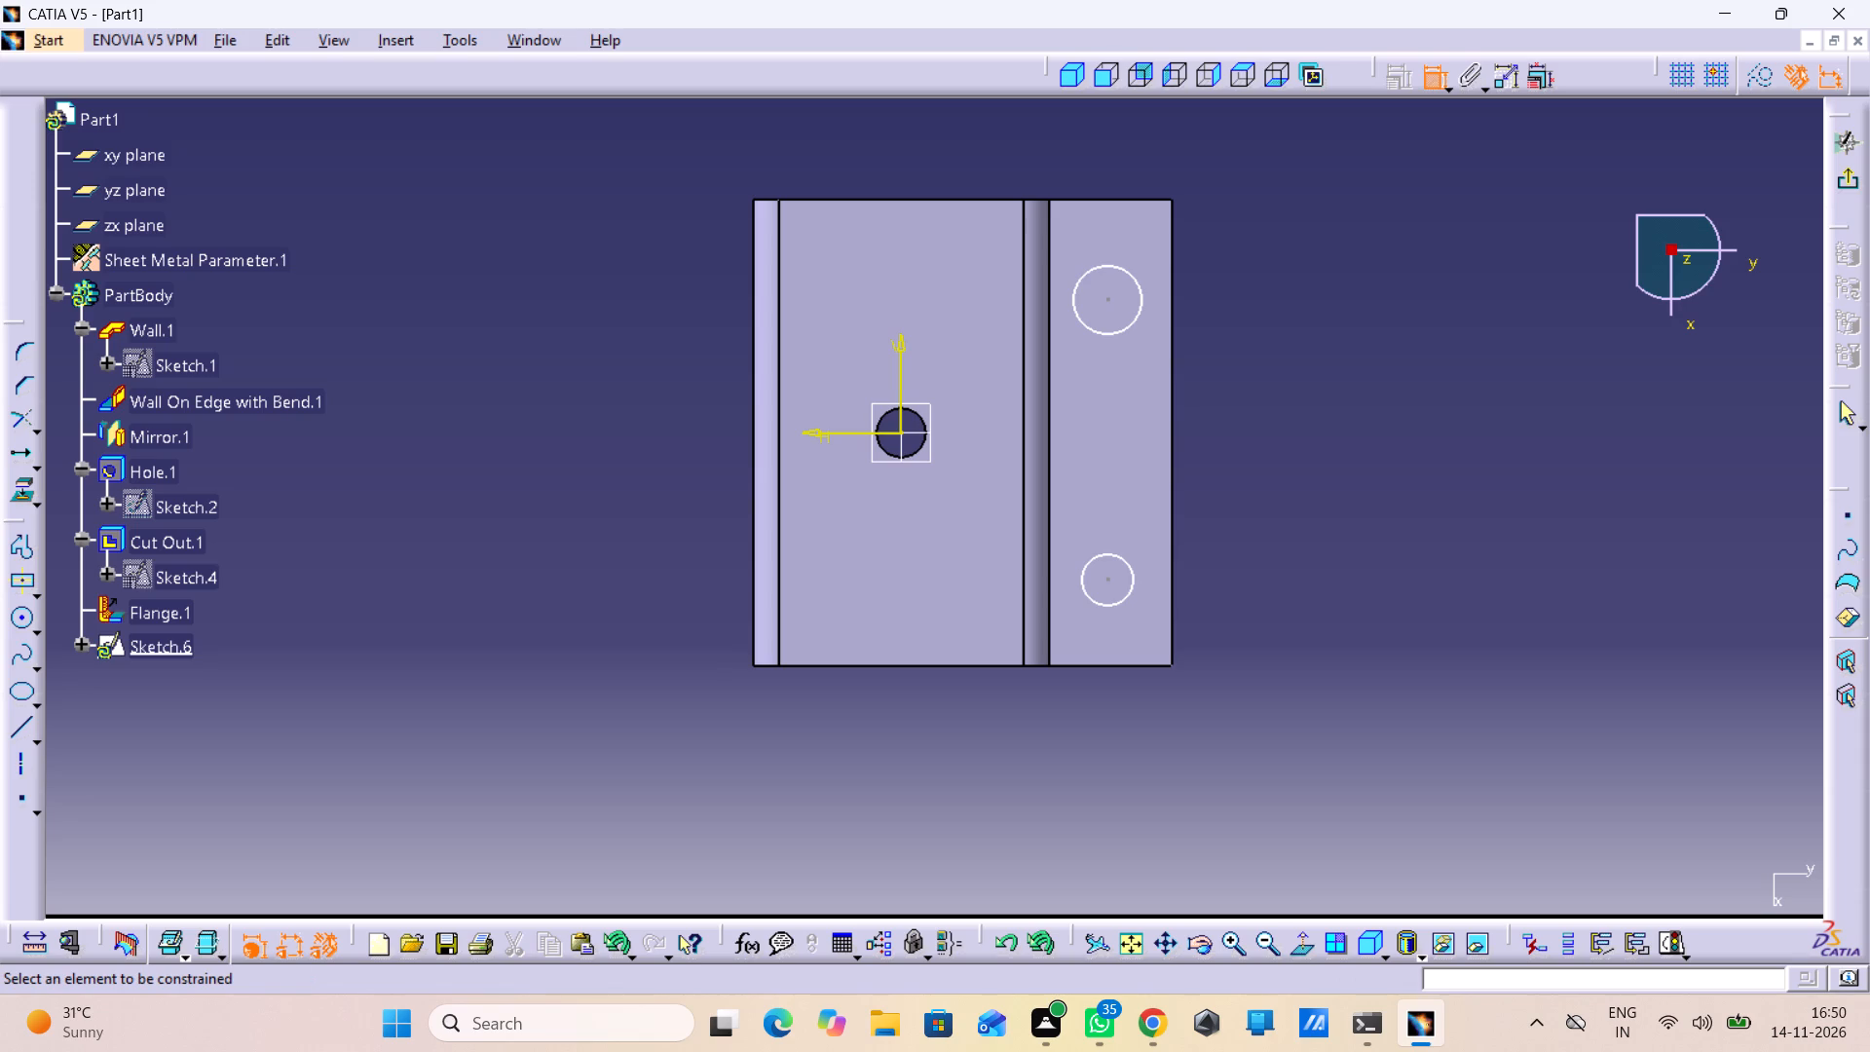
pyautogui.click(1107, 302)
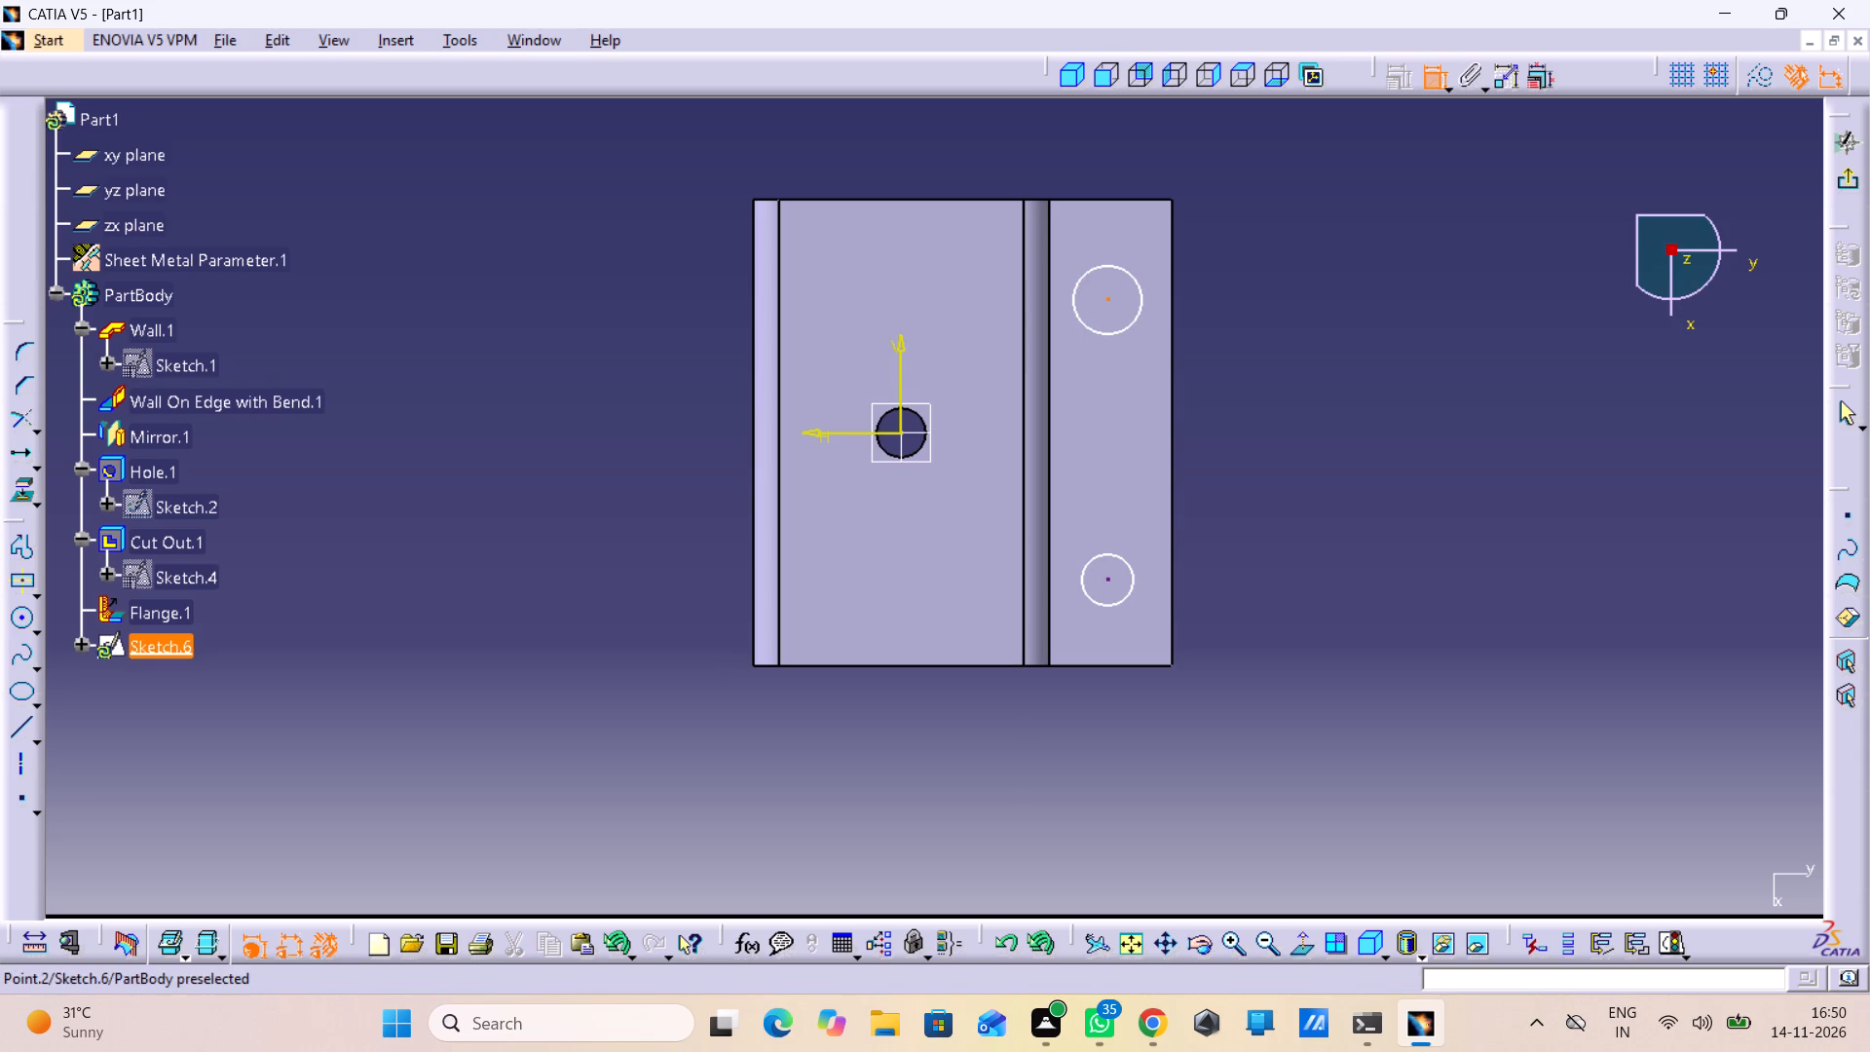
pyautogui.moveTo(1109, 581); pyautogui.dragTo(1123, 578)
pyautogui.rightClick(1322, 479)
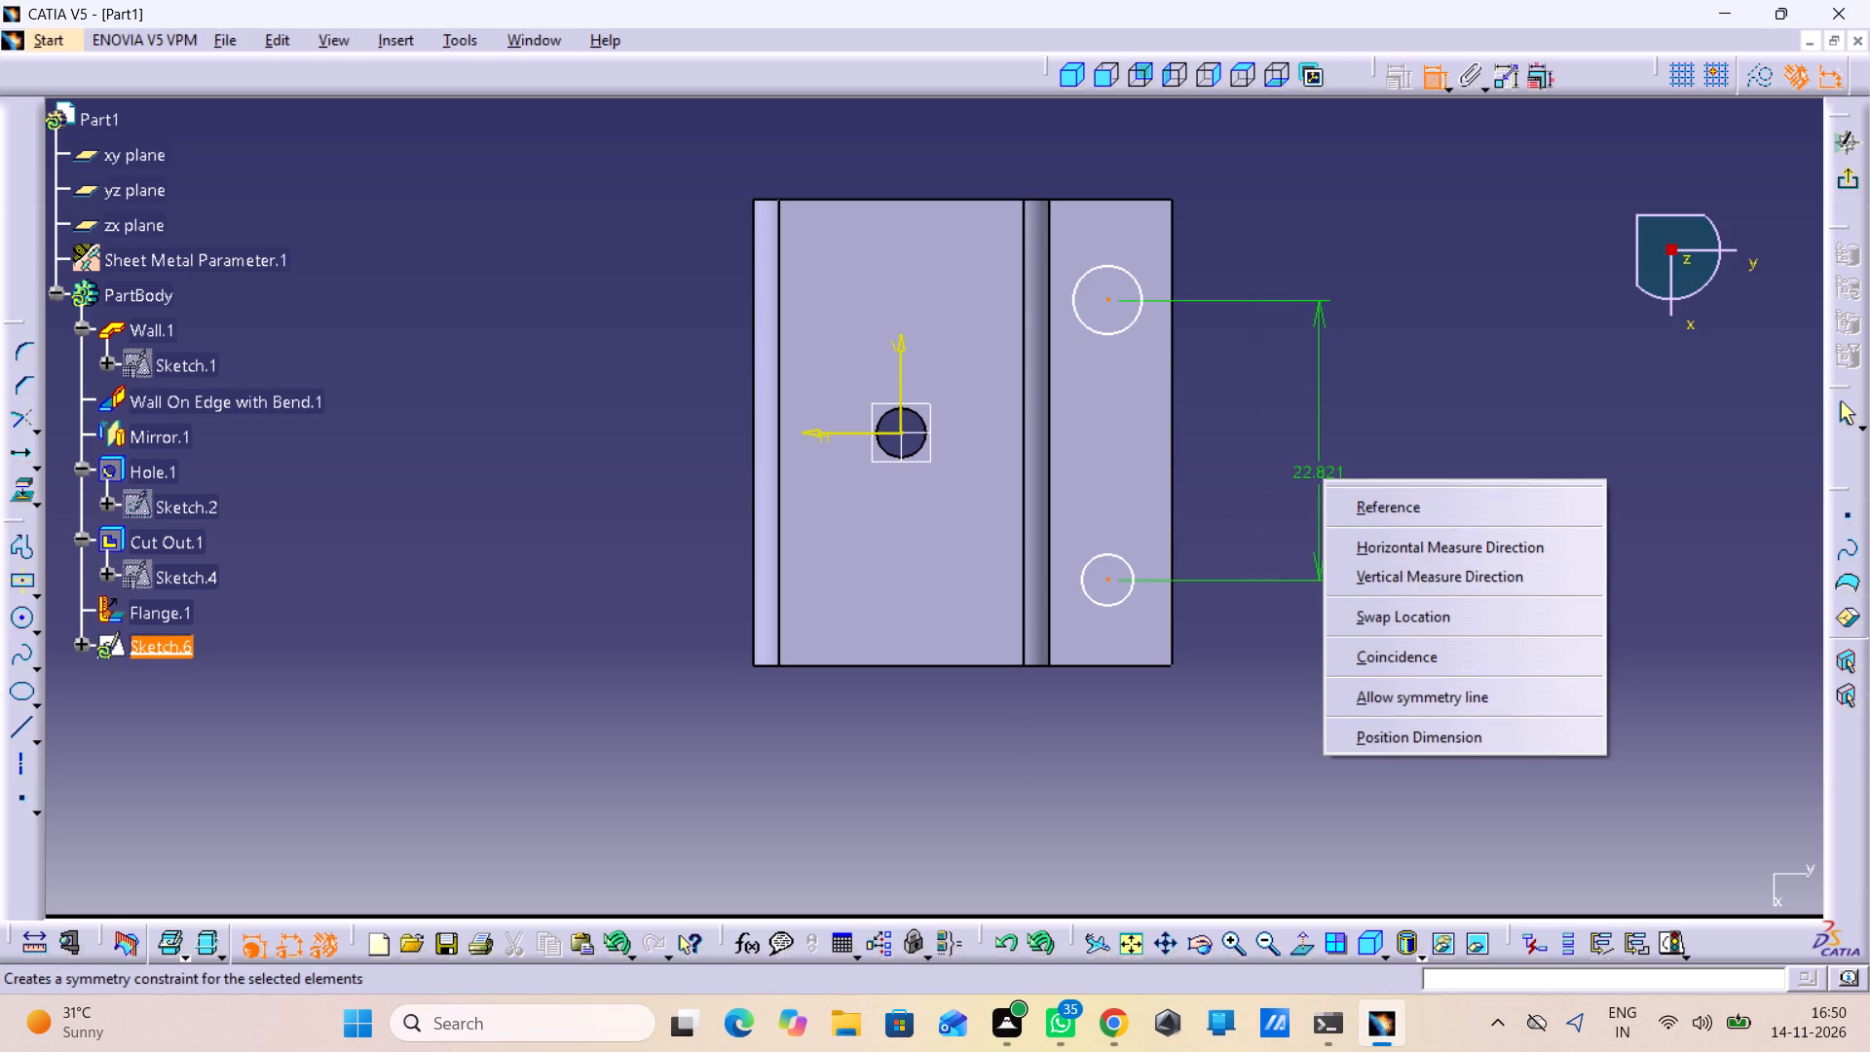
pyautogui.moveTo(1428, 695); pyautogui.dragTo(1402, 676)
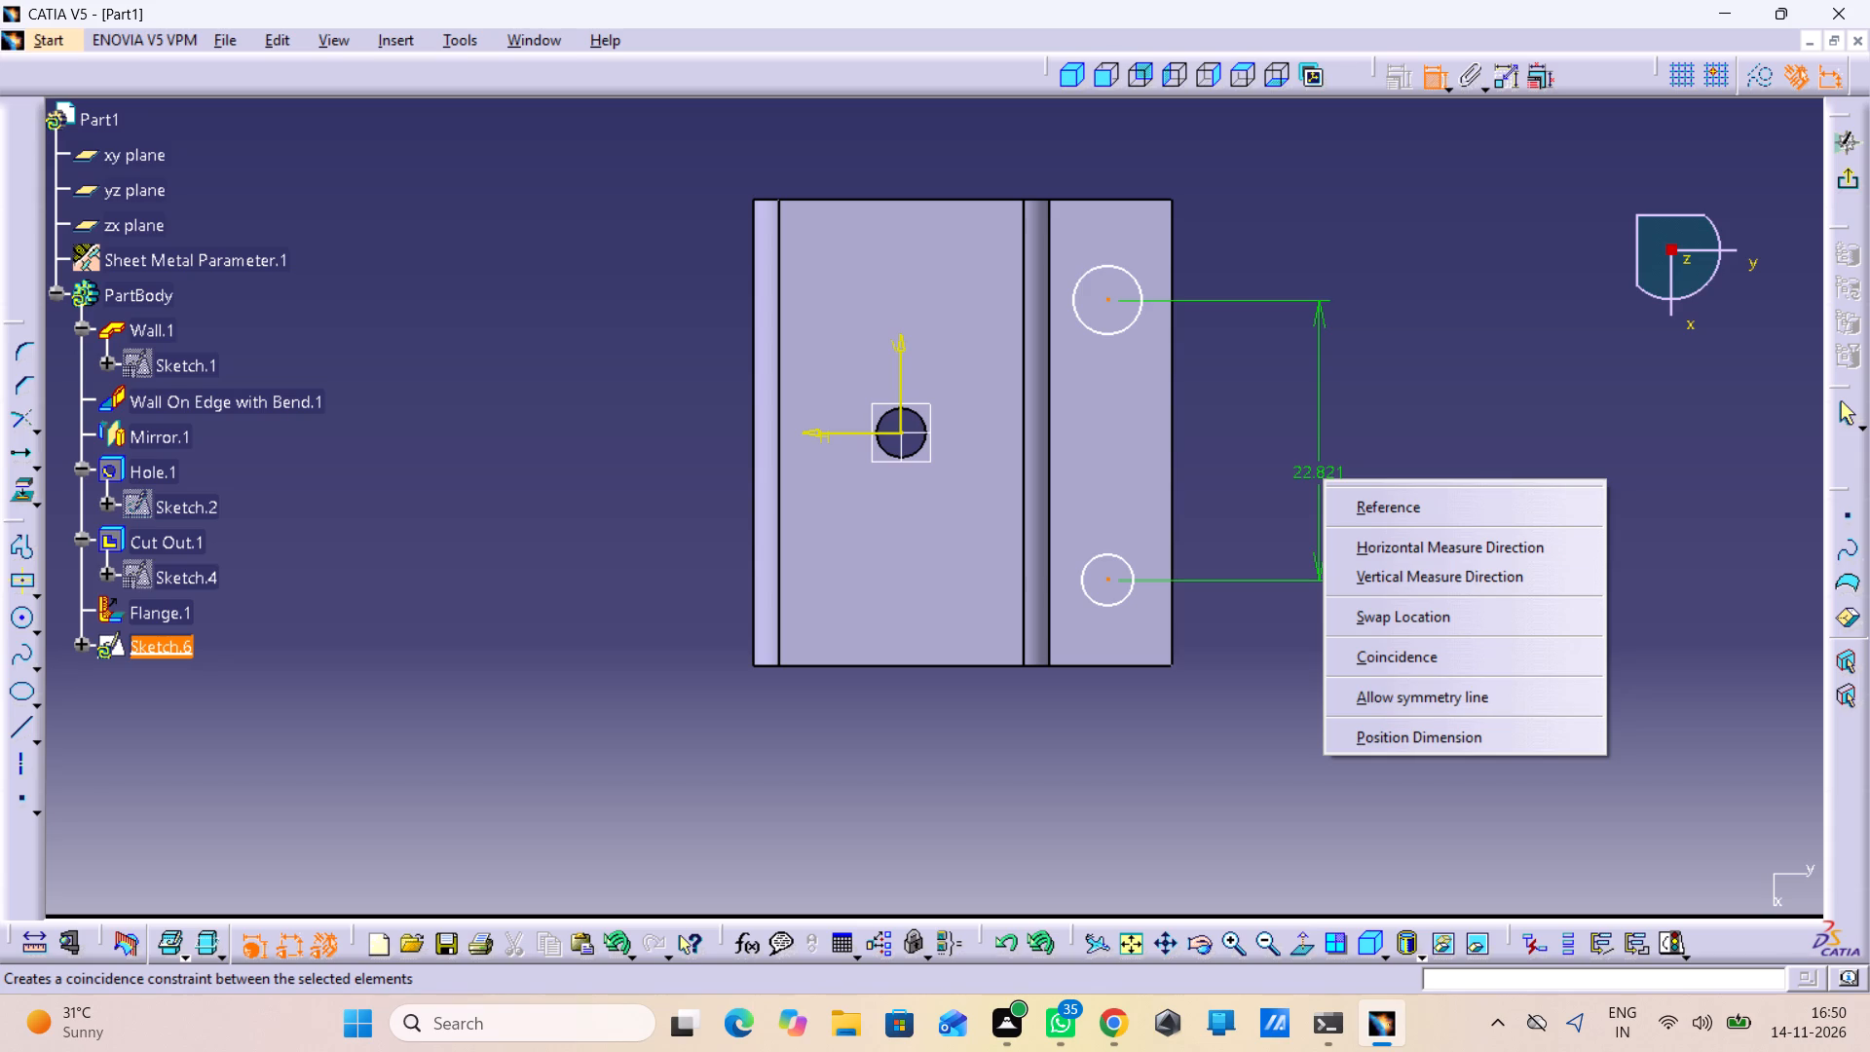
pyautogui.moveTo(1351, 685); pyautogui.dragTo(1329, 686)
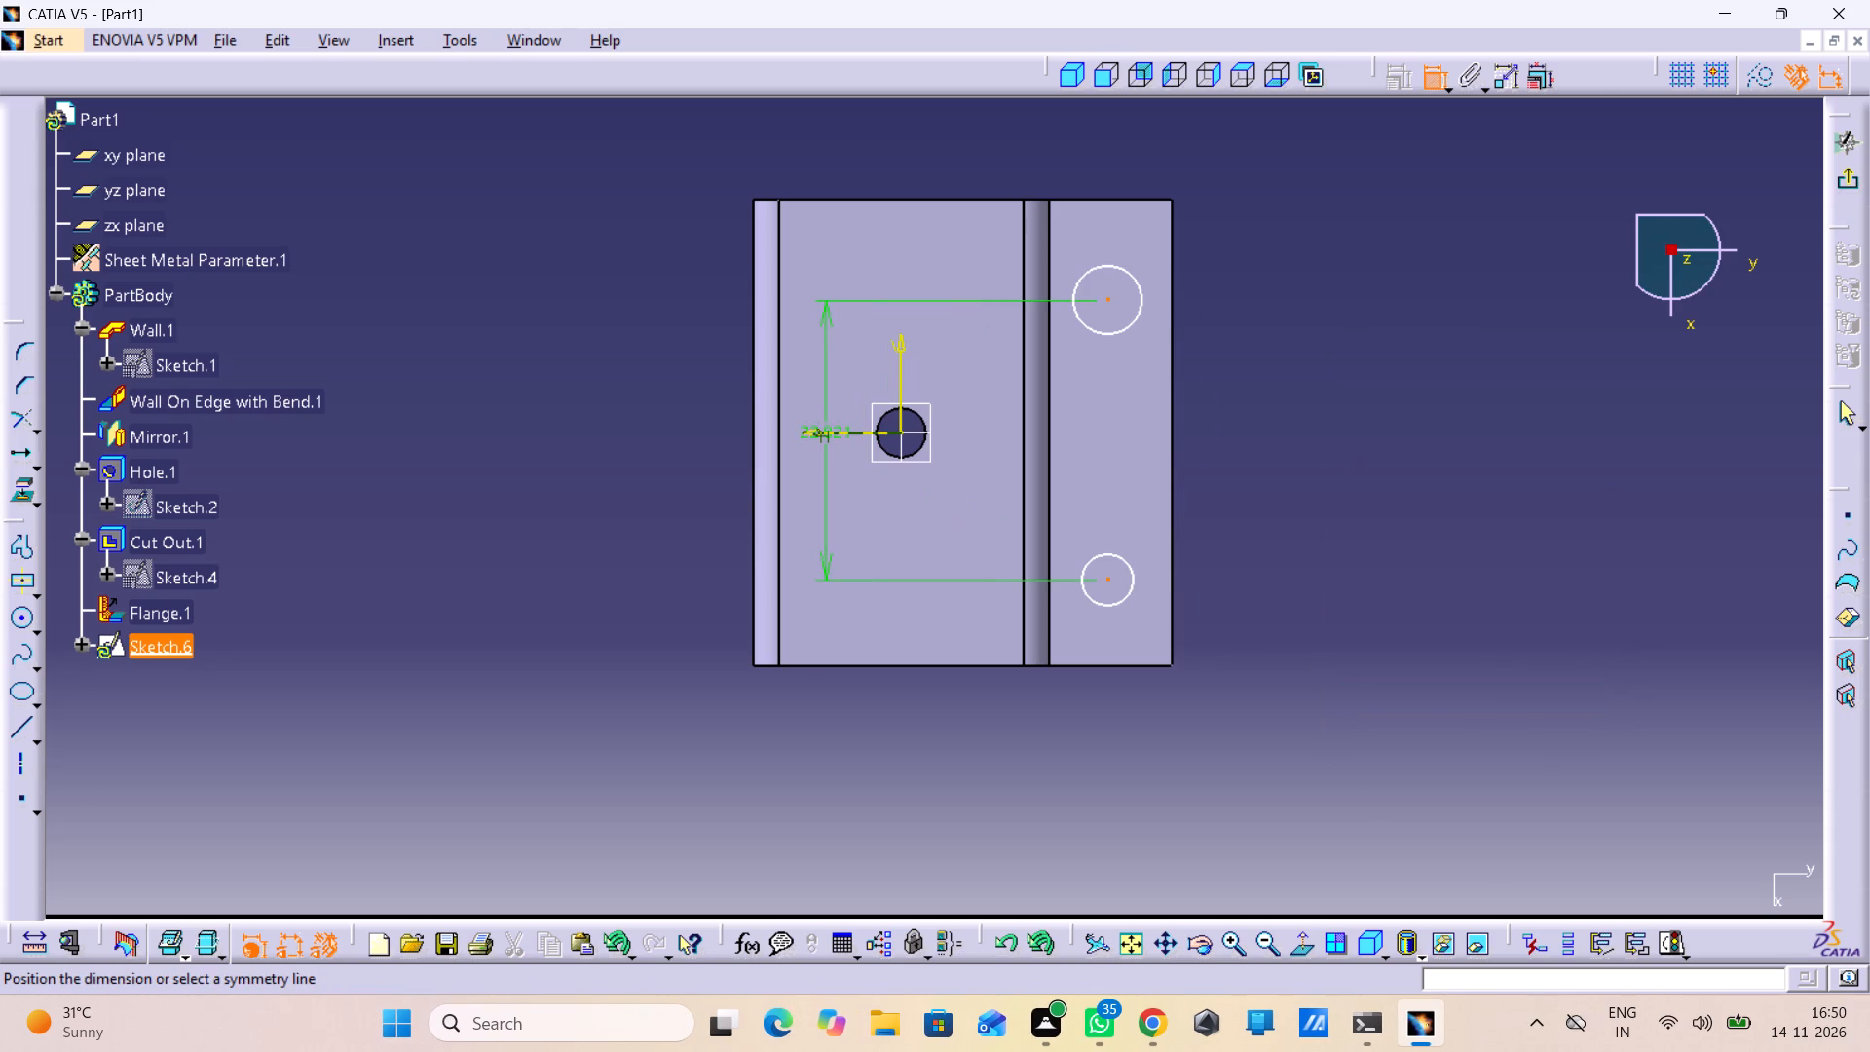
pyautogui.click(827, 441)
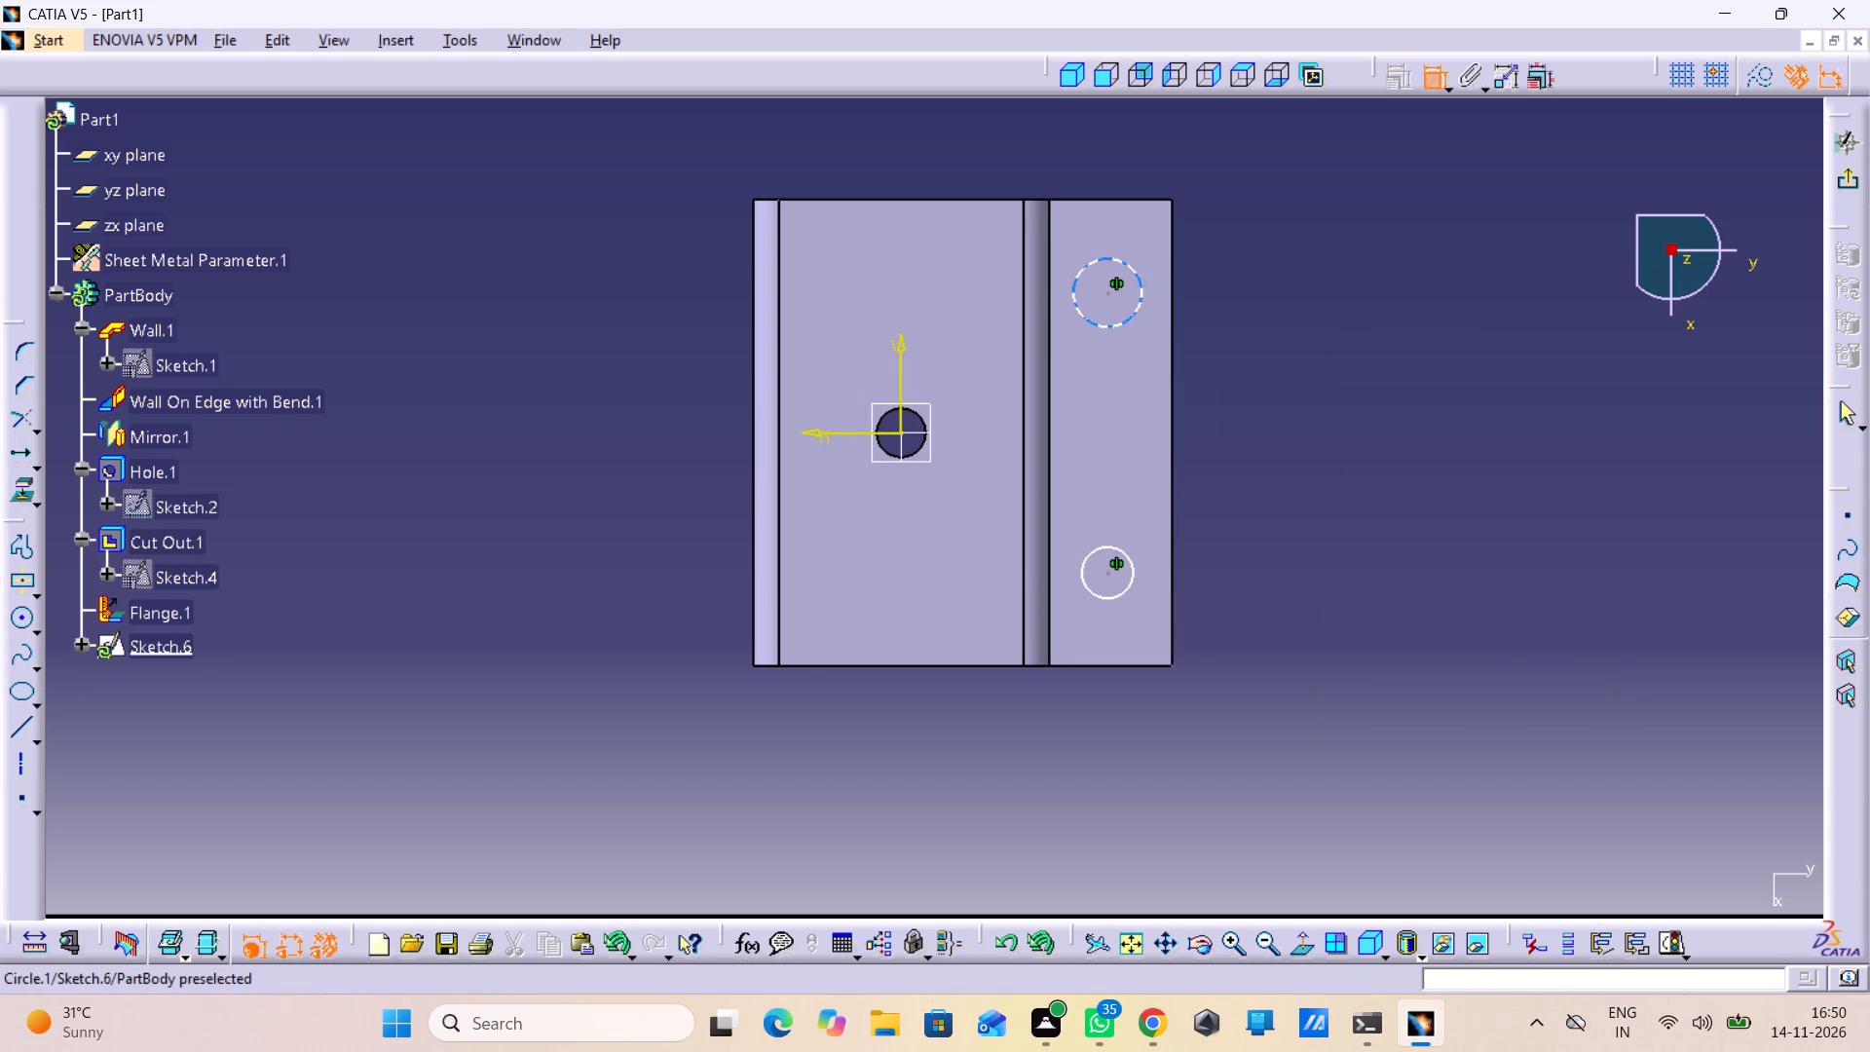
# Dimension the diameter of the upper circle on the flange.
pyautogui.moveTo(1152, 284); pyautogui.dragTo(1170, 270)
pyautogui.click(1136, 282)
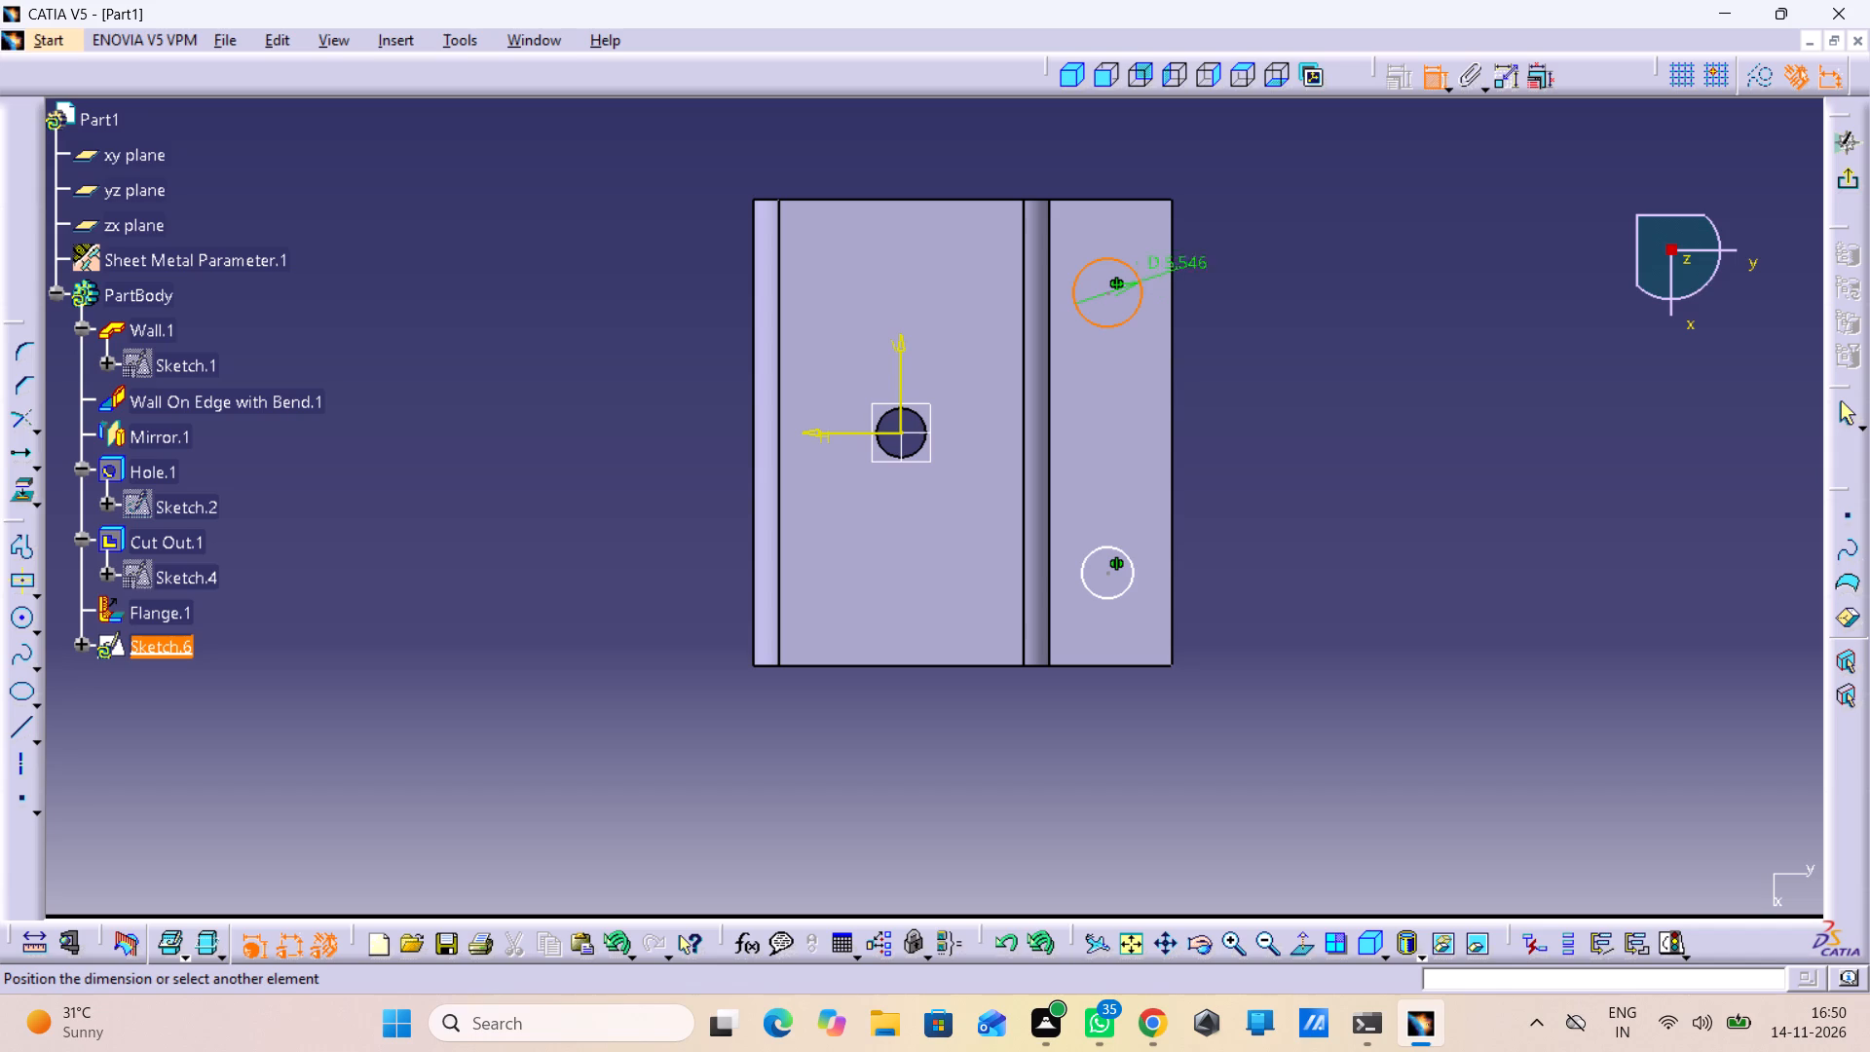
pyautogui.click(1242, 240)
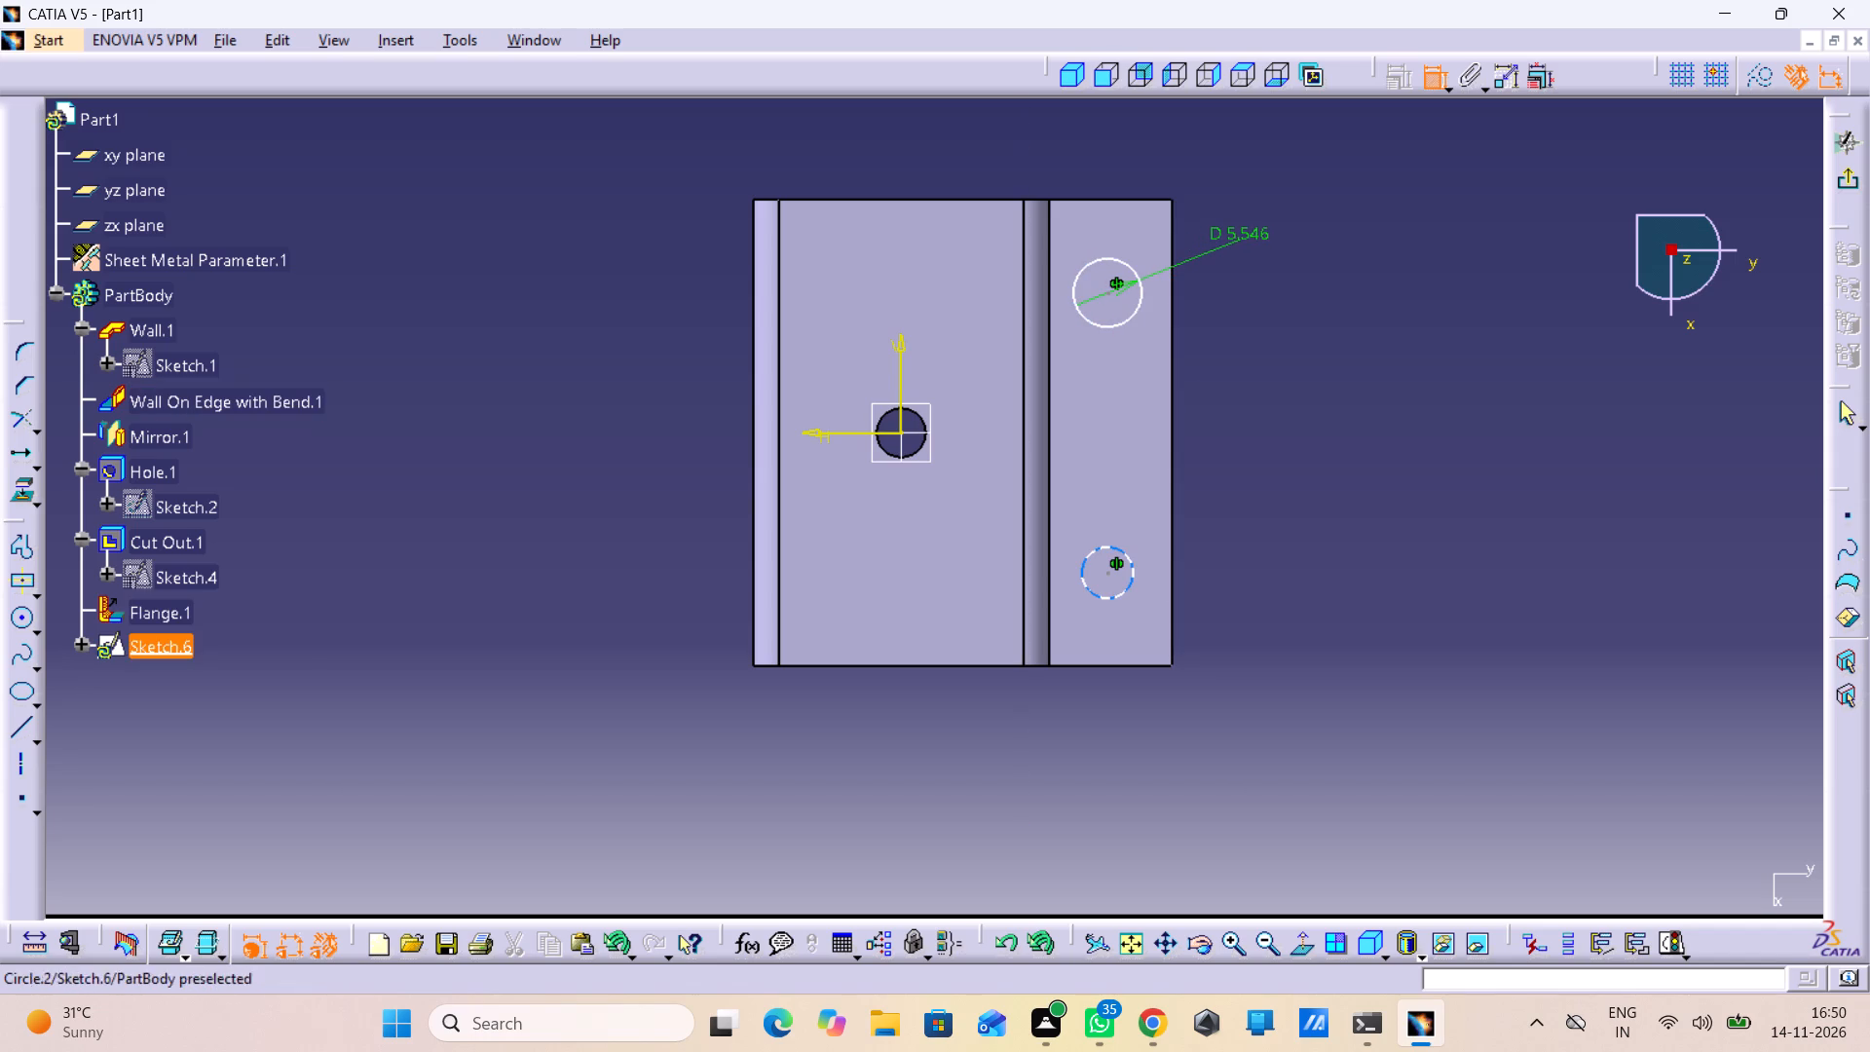
# Dimension the lower flange circle's diameter and set the diameters of both flange circles to 3 mm.
pyautogui.moveTo(1126, 558); pyautogui.dragTo(1138, 548)
pyautogui.click(1231, 463)
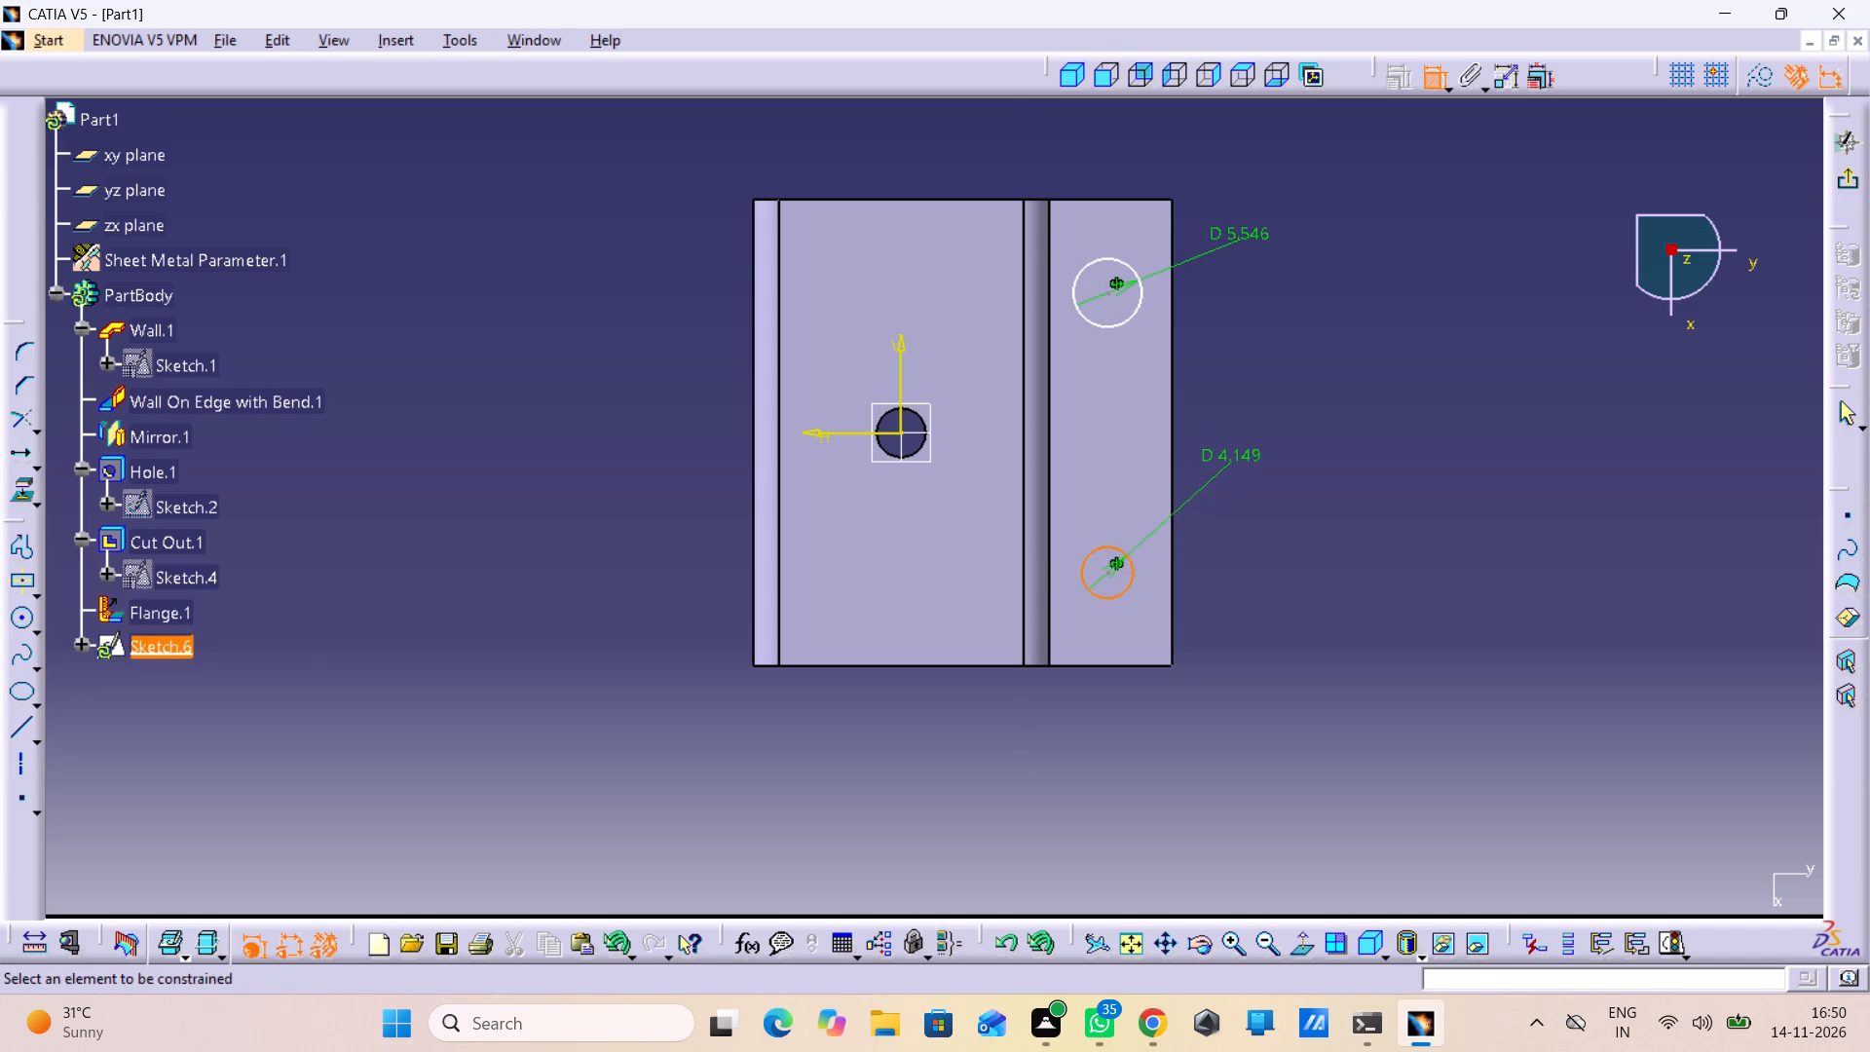
pyautogui.doubleClick(1231, 457)
pyautogui.press('3')
pyautogui.press('Return')
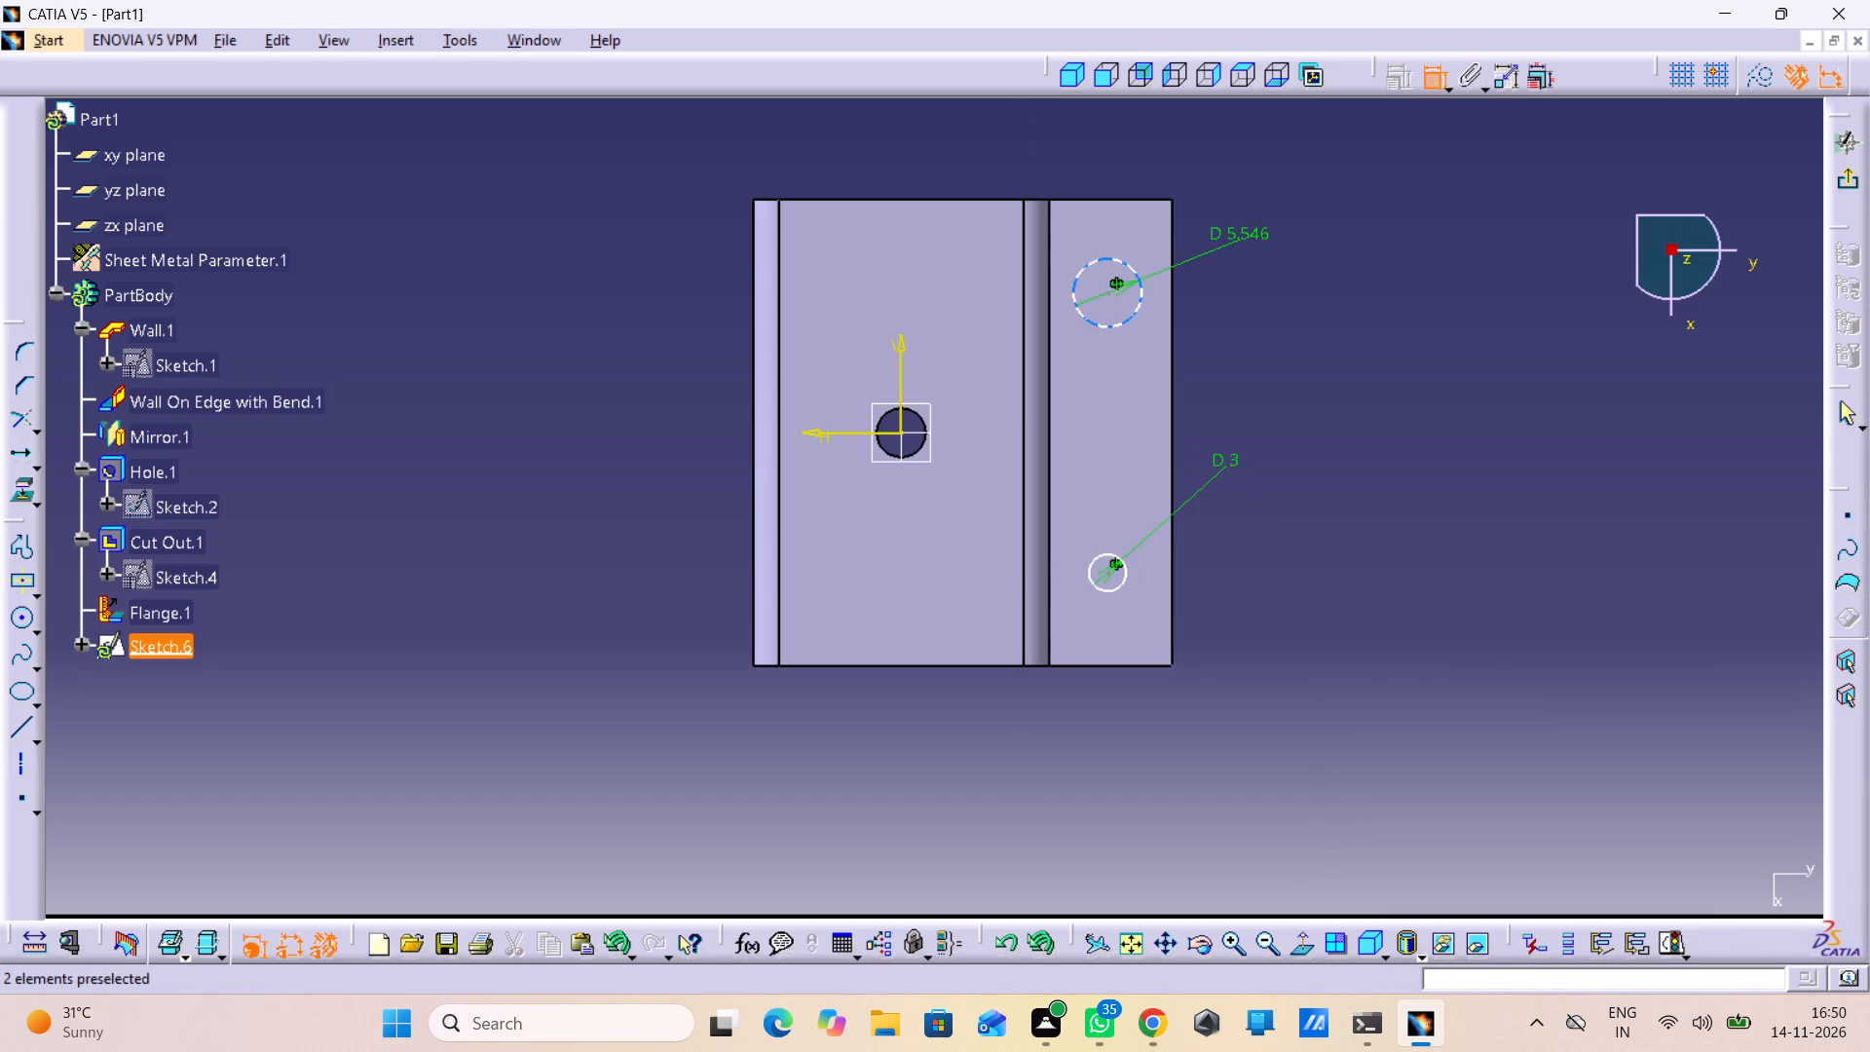
pyautogui.doubleClick(1251, 232)
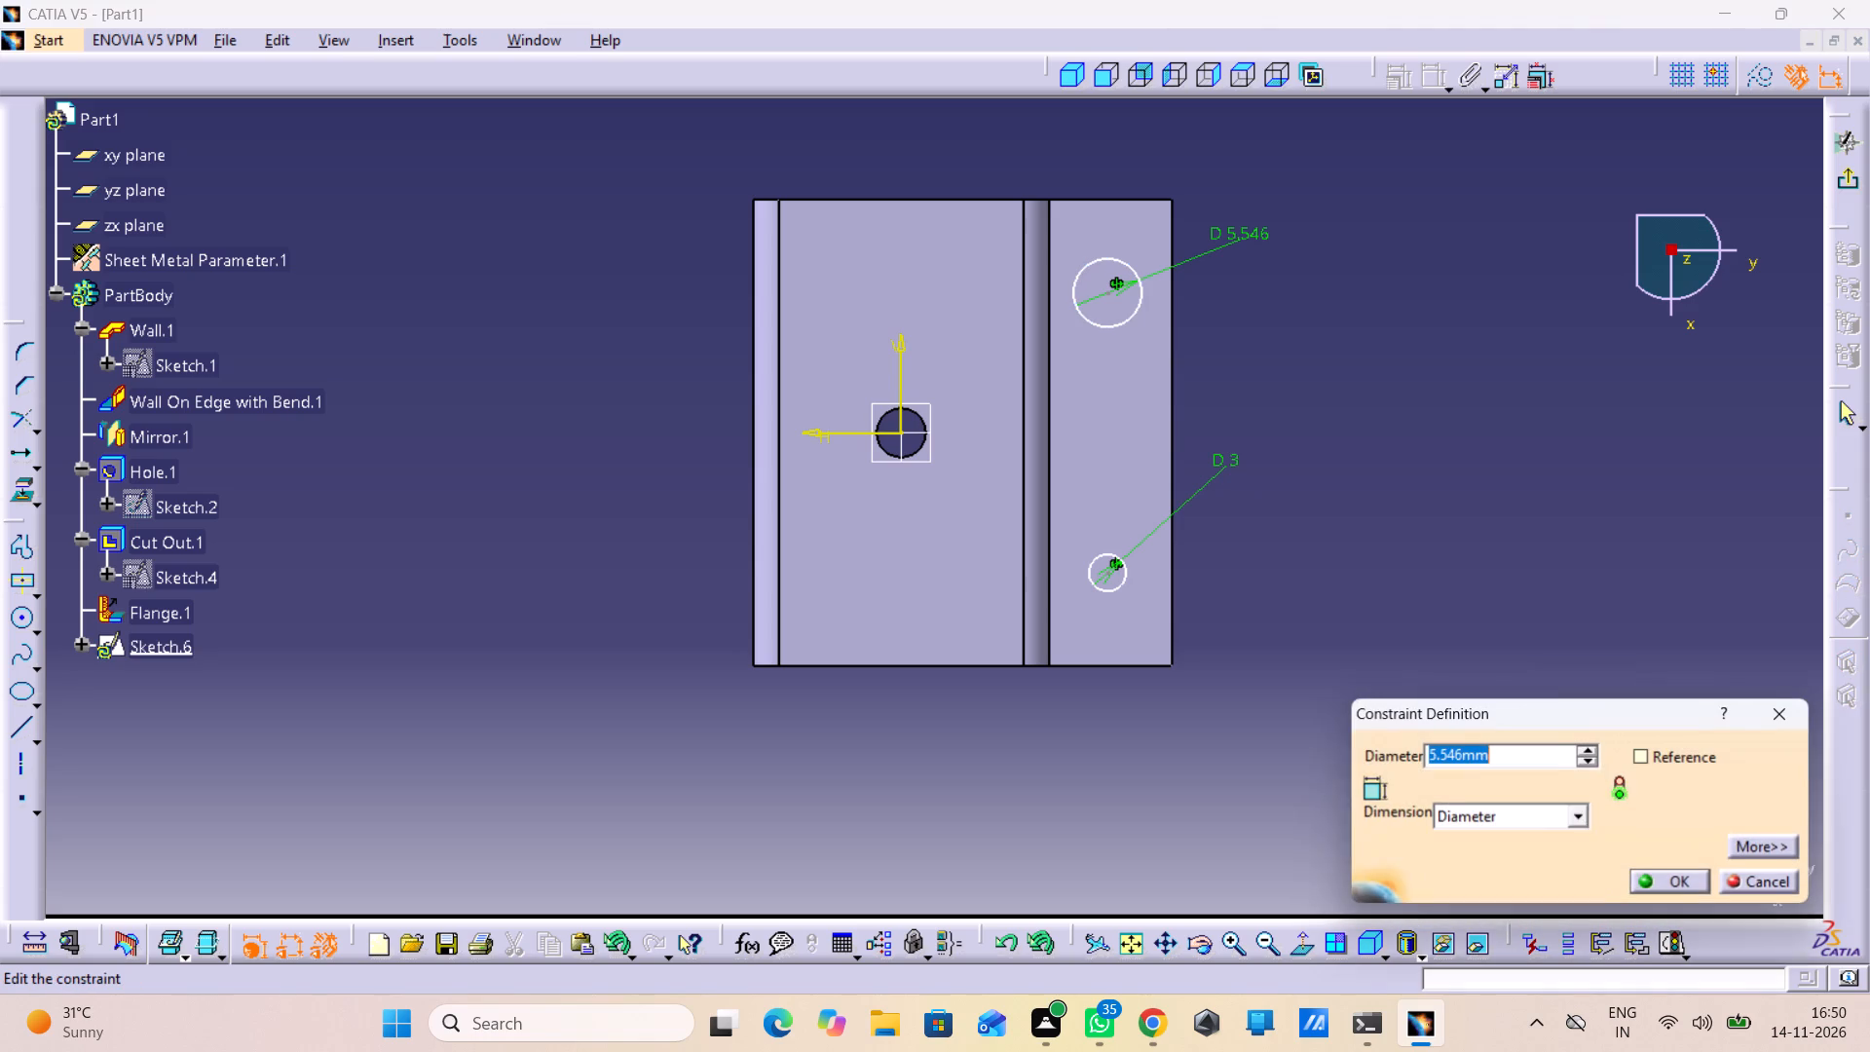
pyautogui.press('3')
pyautogui.press('Return')
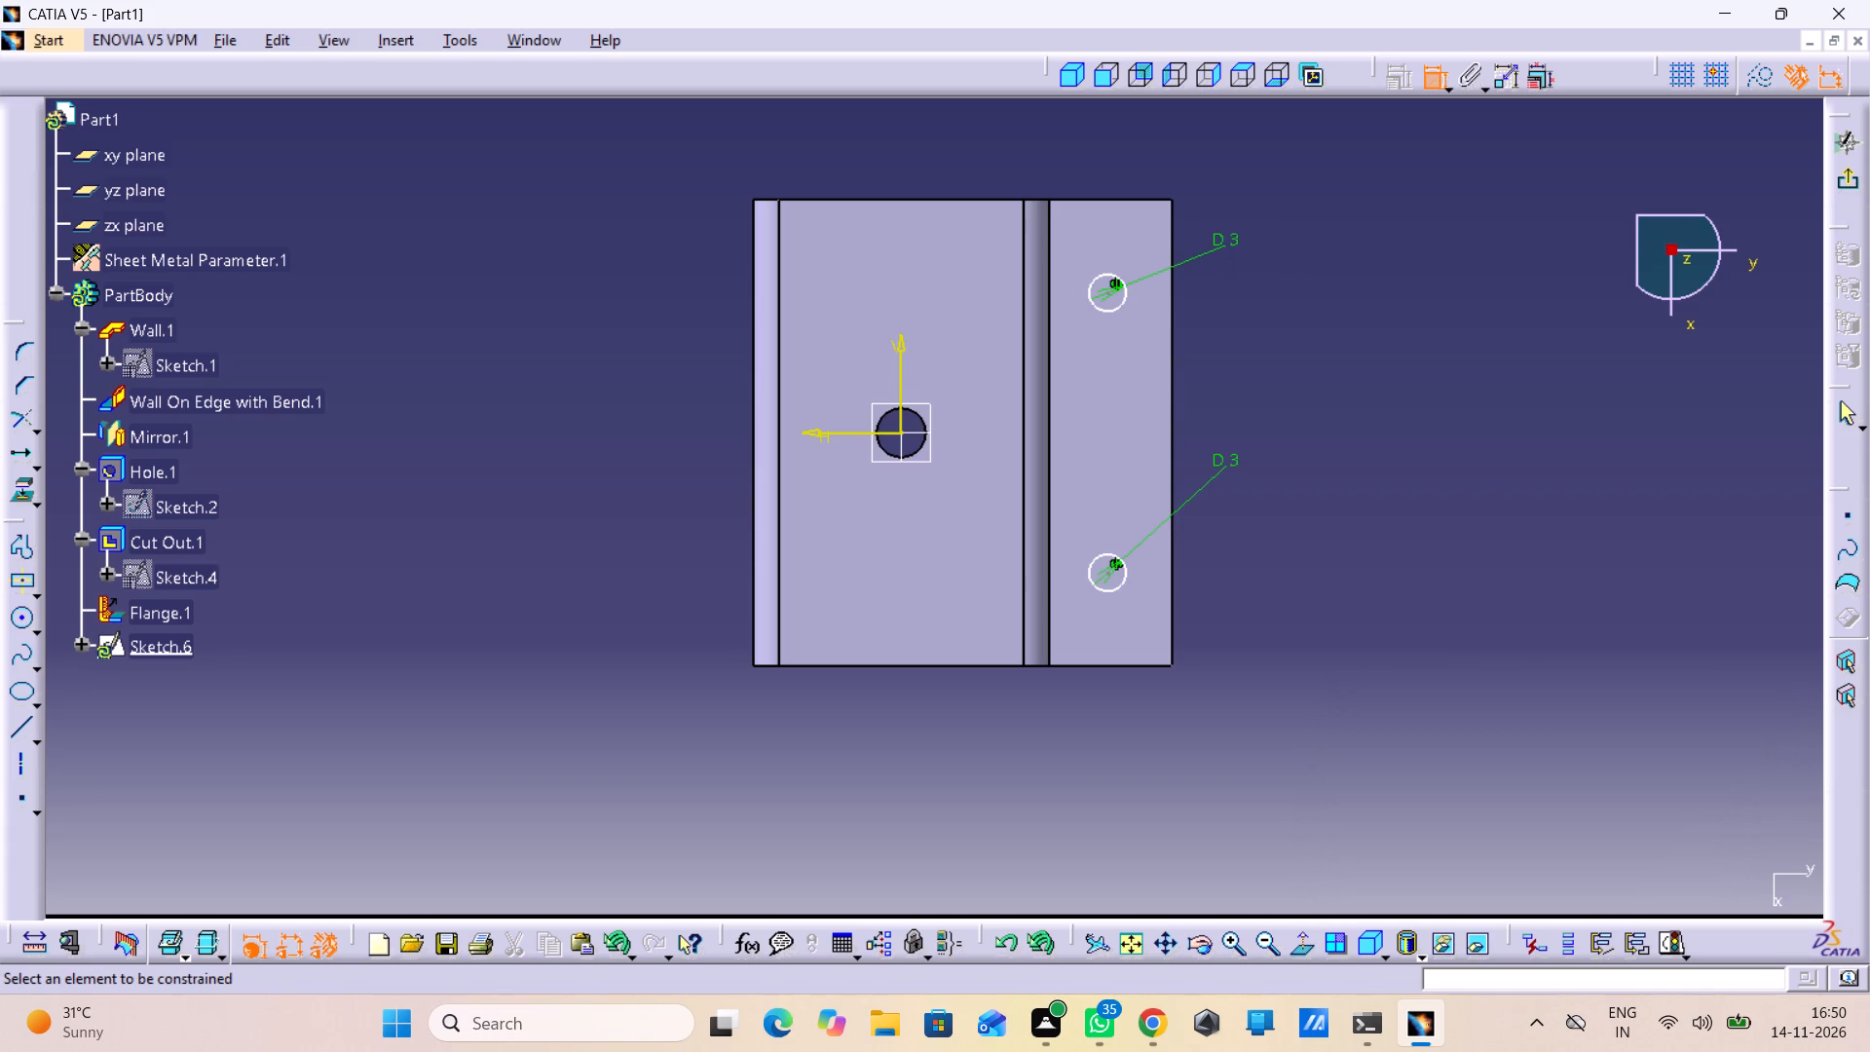
# Dimension the upper flange circle's distance from the sketch's horizontal axis and set it to 14 mm.
pyautogui.click(1103, 291)
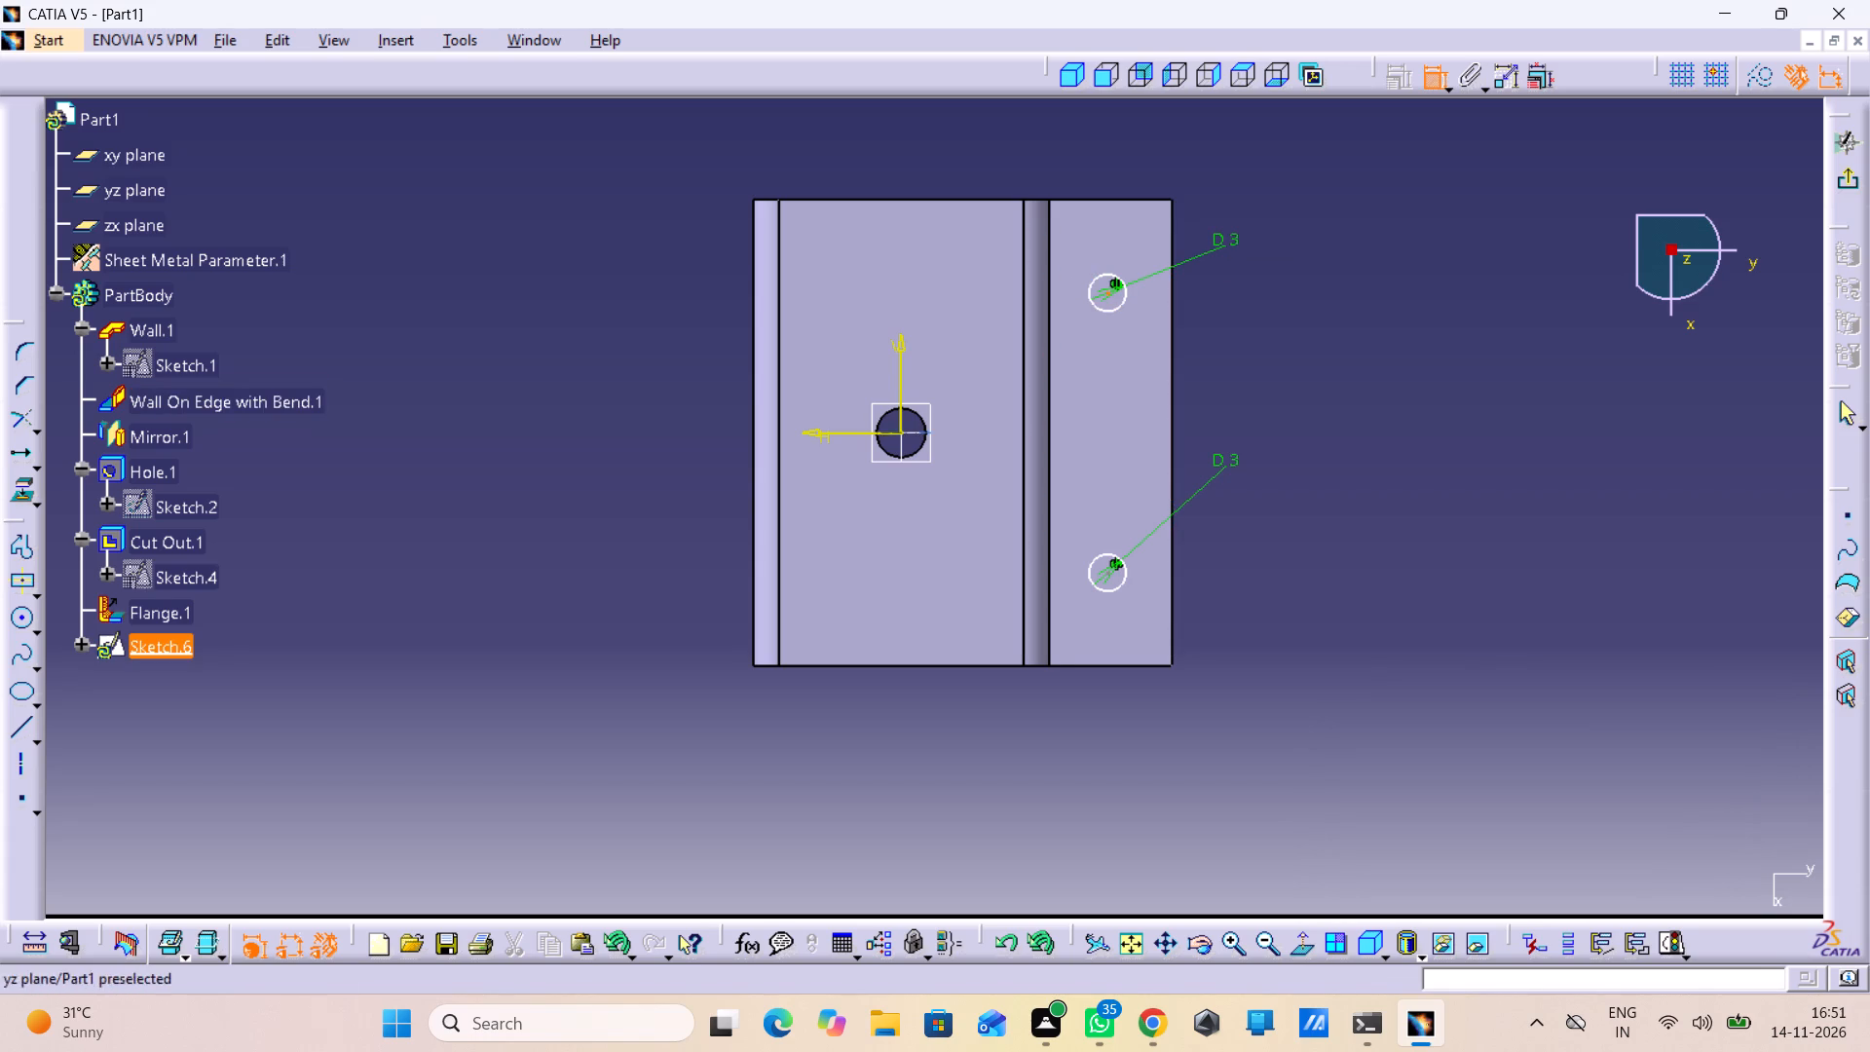
pyautogui.click(855, 436)
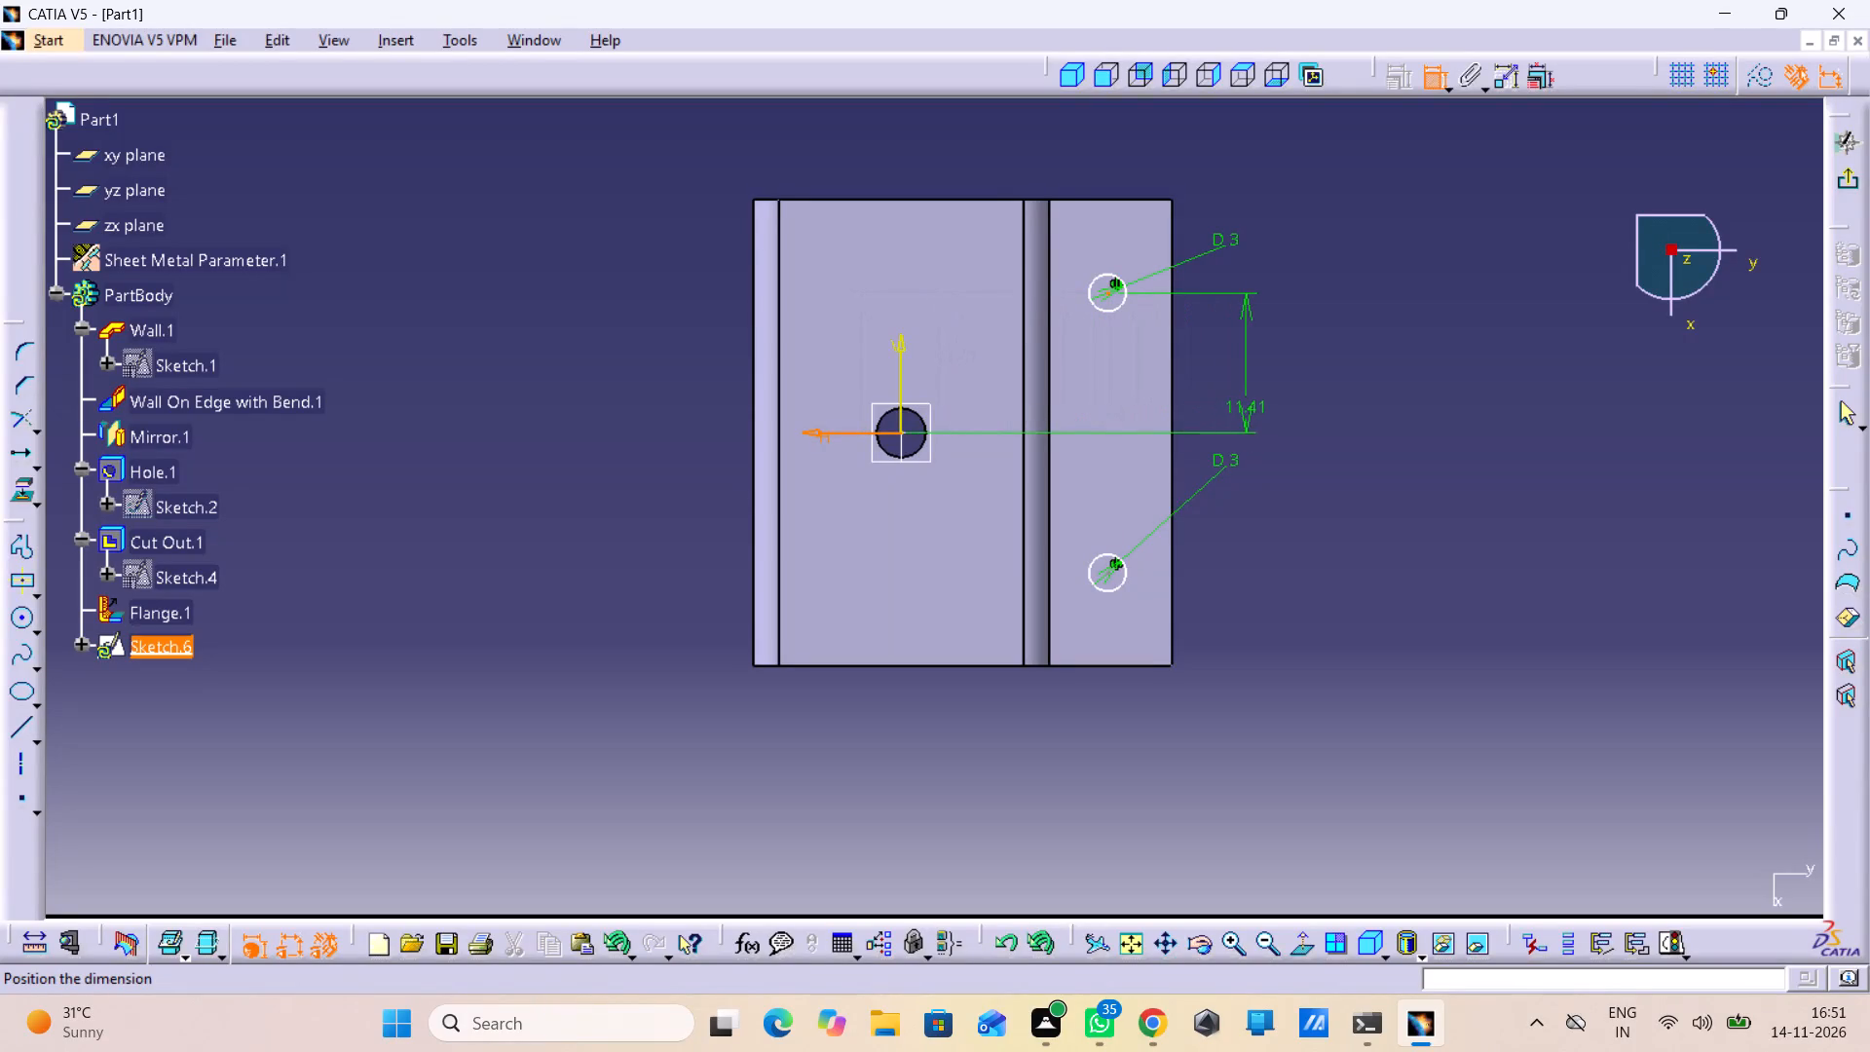
pyautogui.click(1300, 386)
pyautogui.doubleClick(1304, 384)
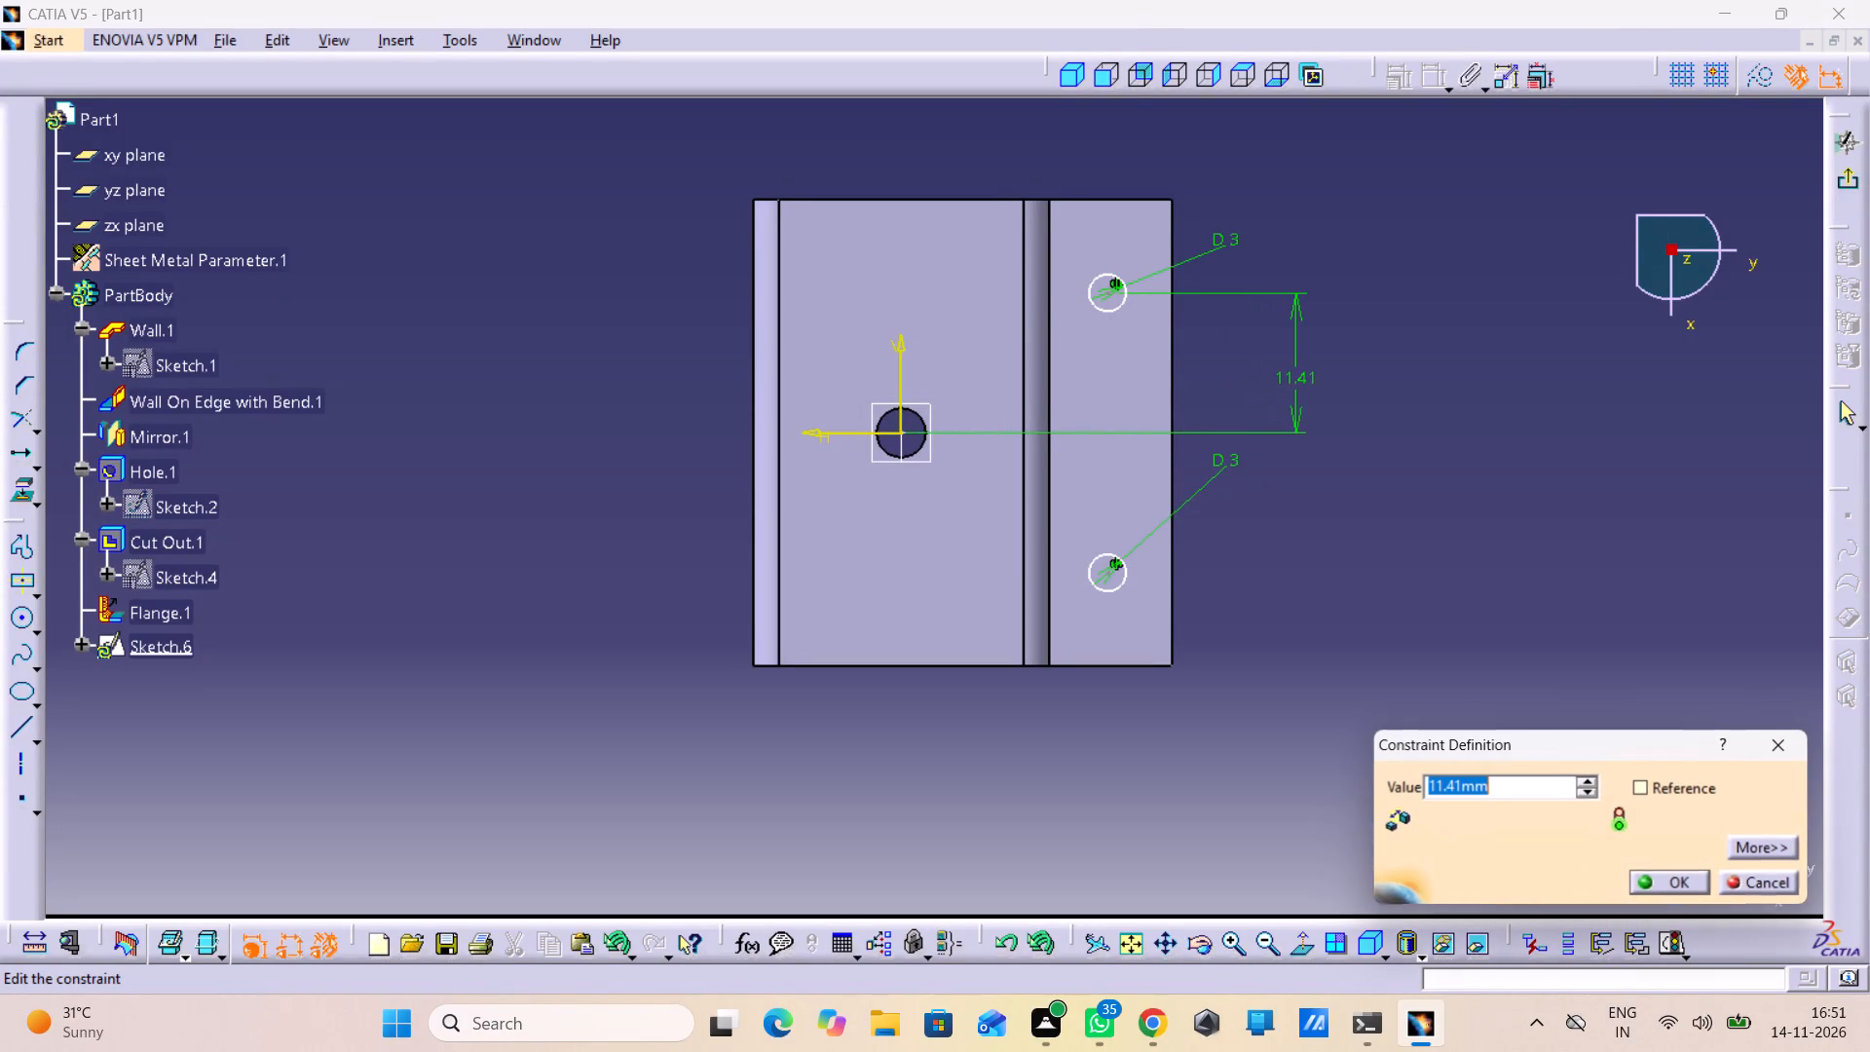
pyautogui.write('14')
pyautogui.press('Return')
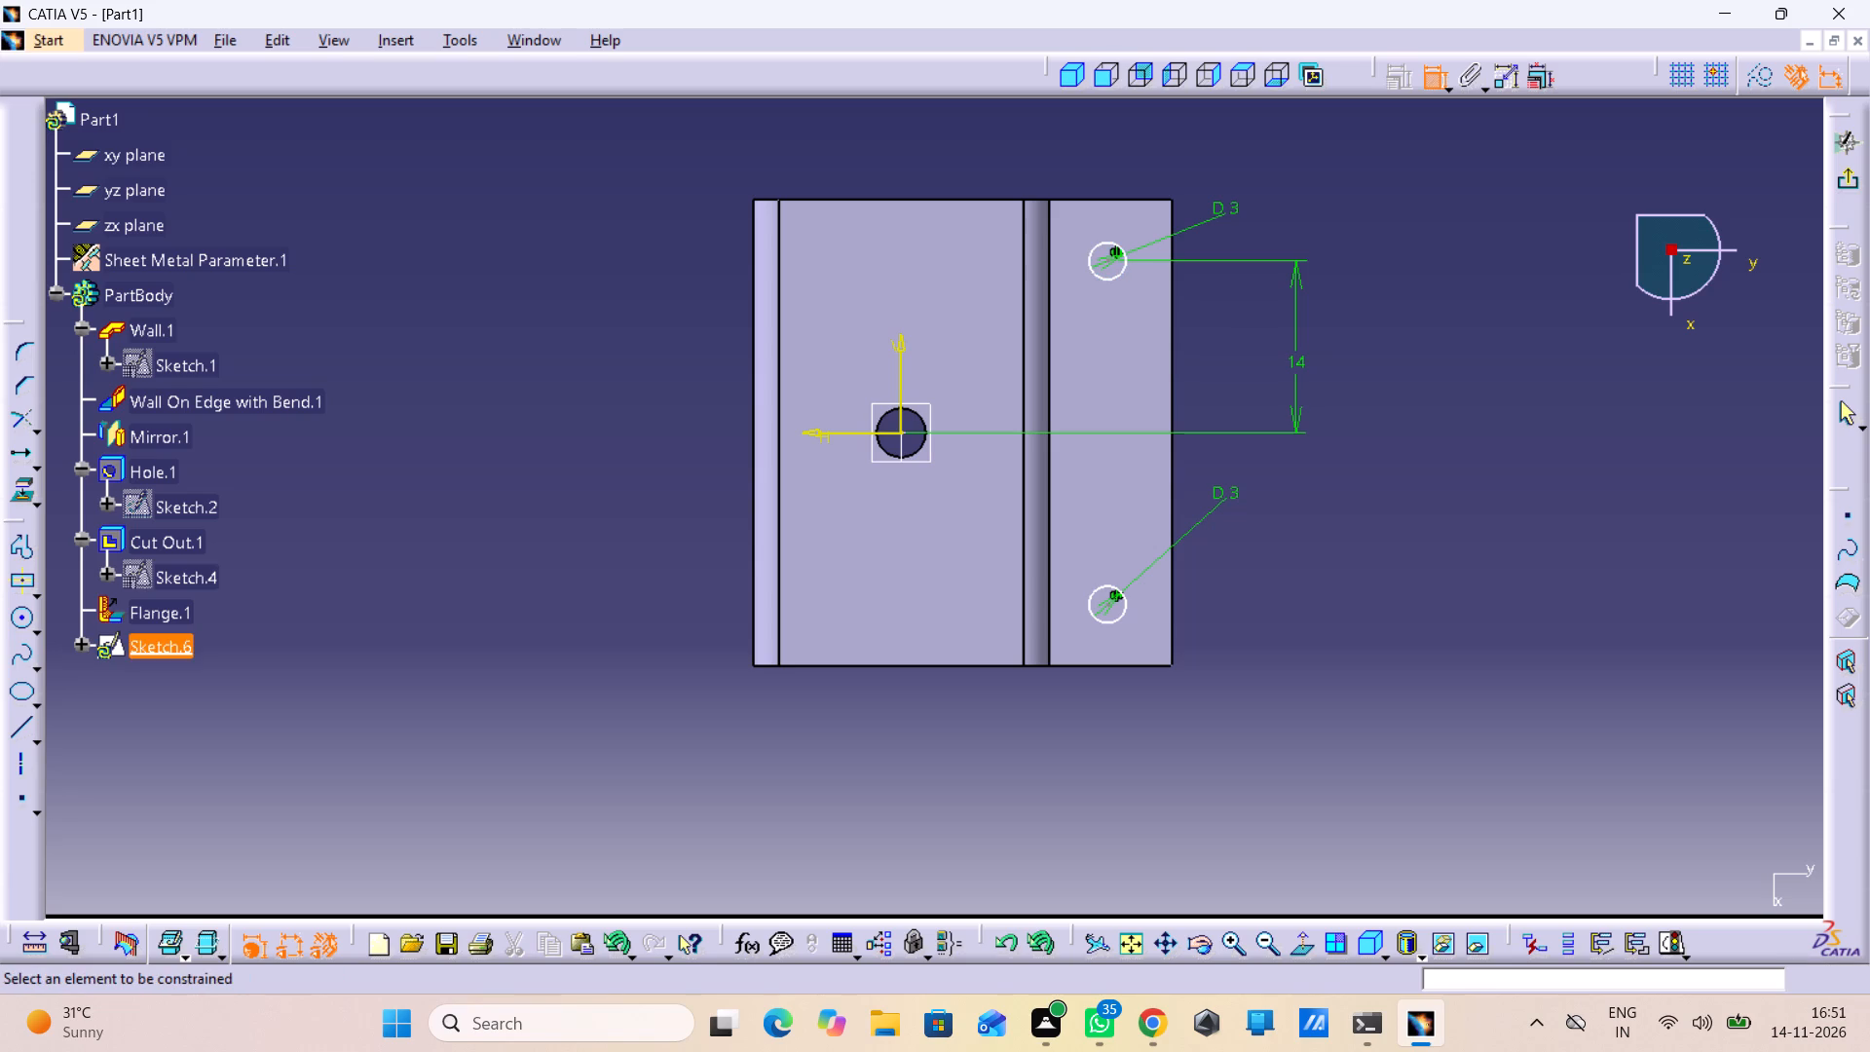
# Dimension the upper flange circle's distance from the sketch's vertical axis, set it to 16.5 mm, and exit the sketch.
pyautogui.moveTo(1107, 257); pyautogui.dragTo(1101, 273)
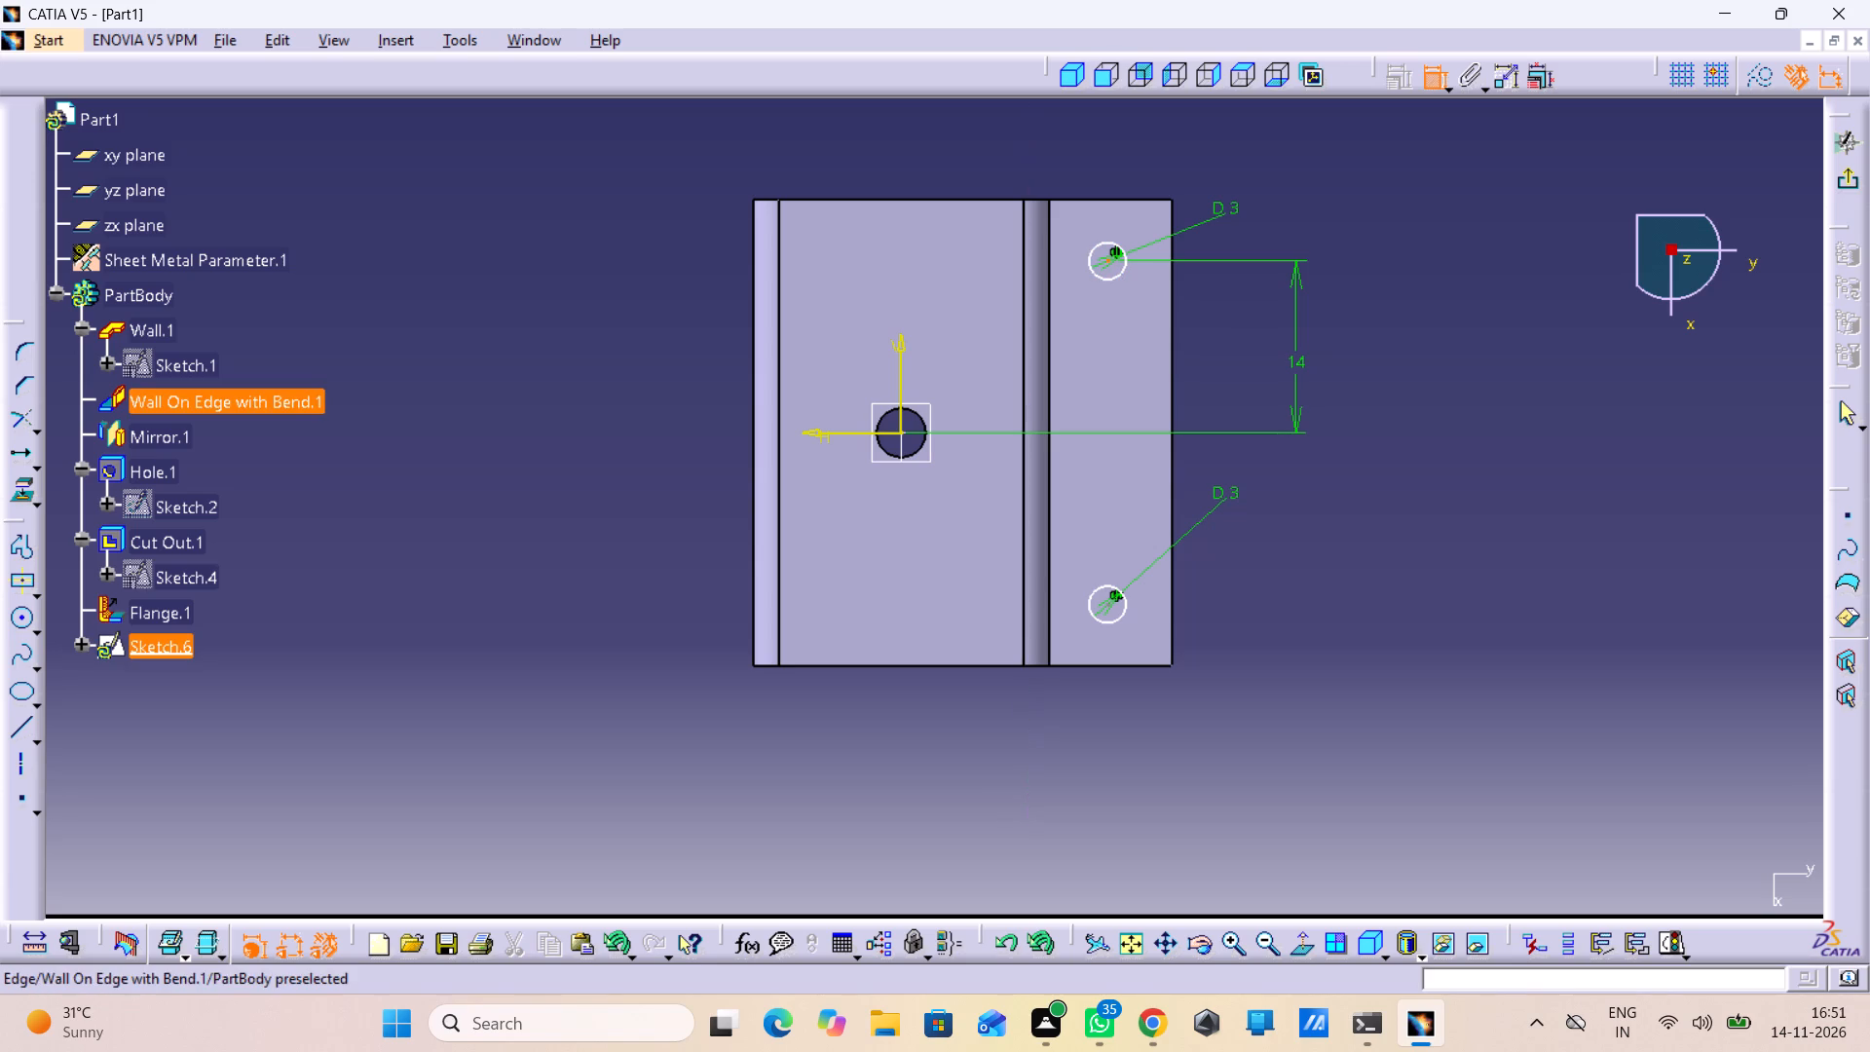
pyautogui.click(903, 351)
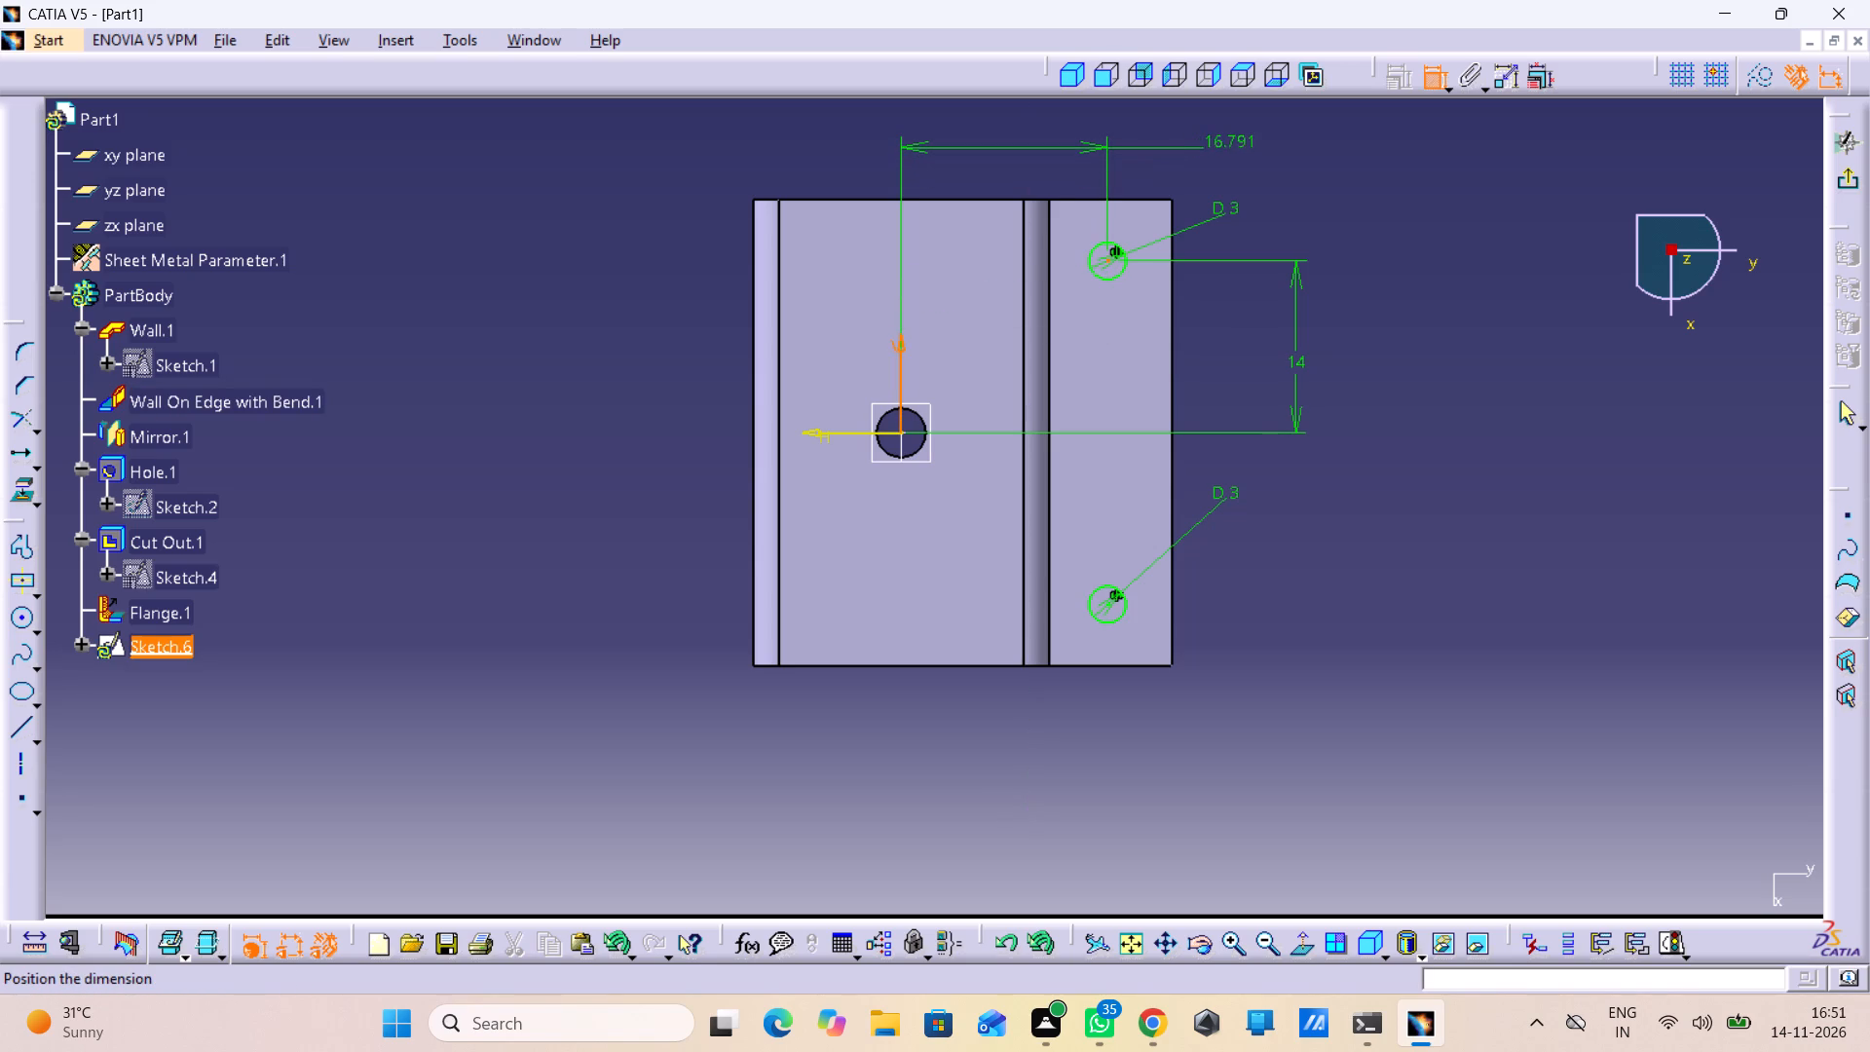
pyautogui.click(1236, 146)
pyautogui.doubleClick(1236, 142)
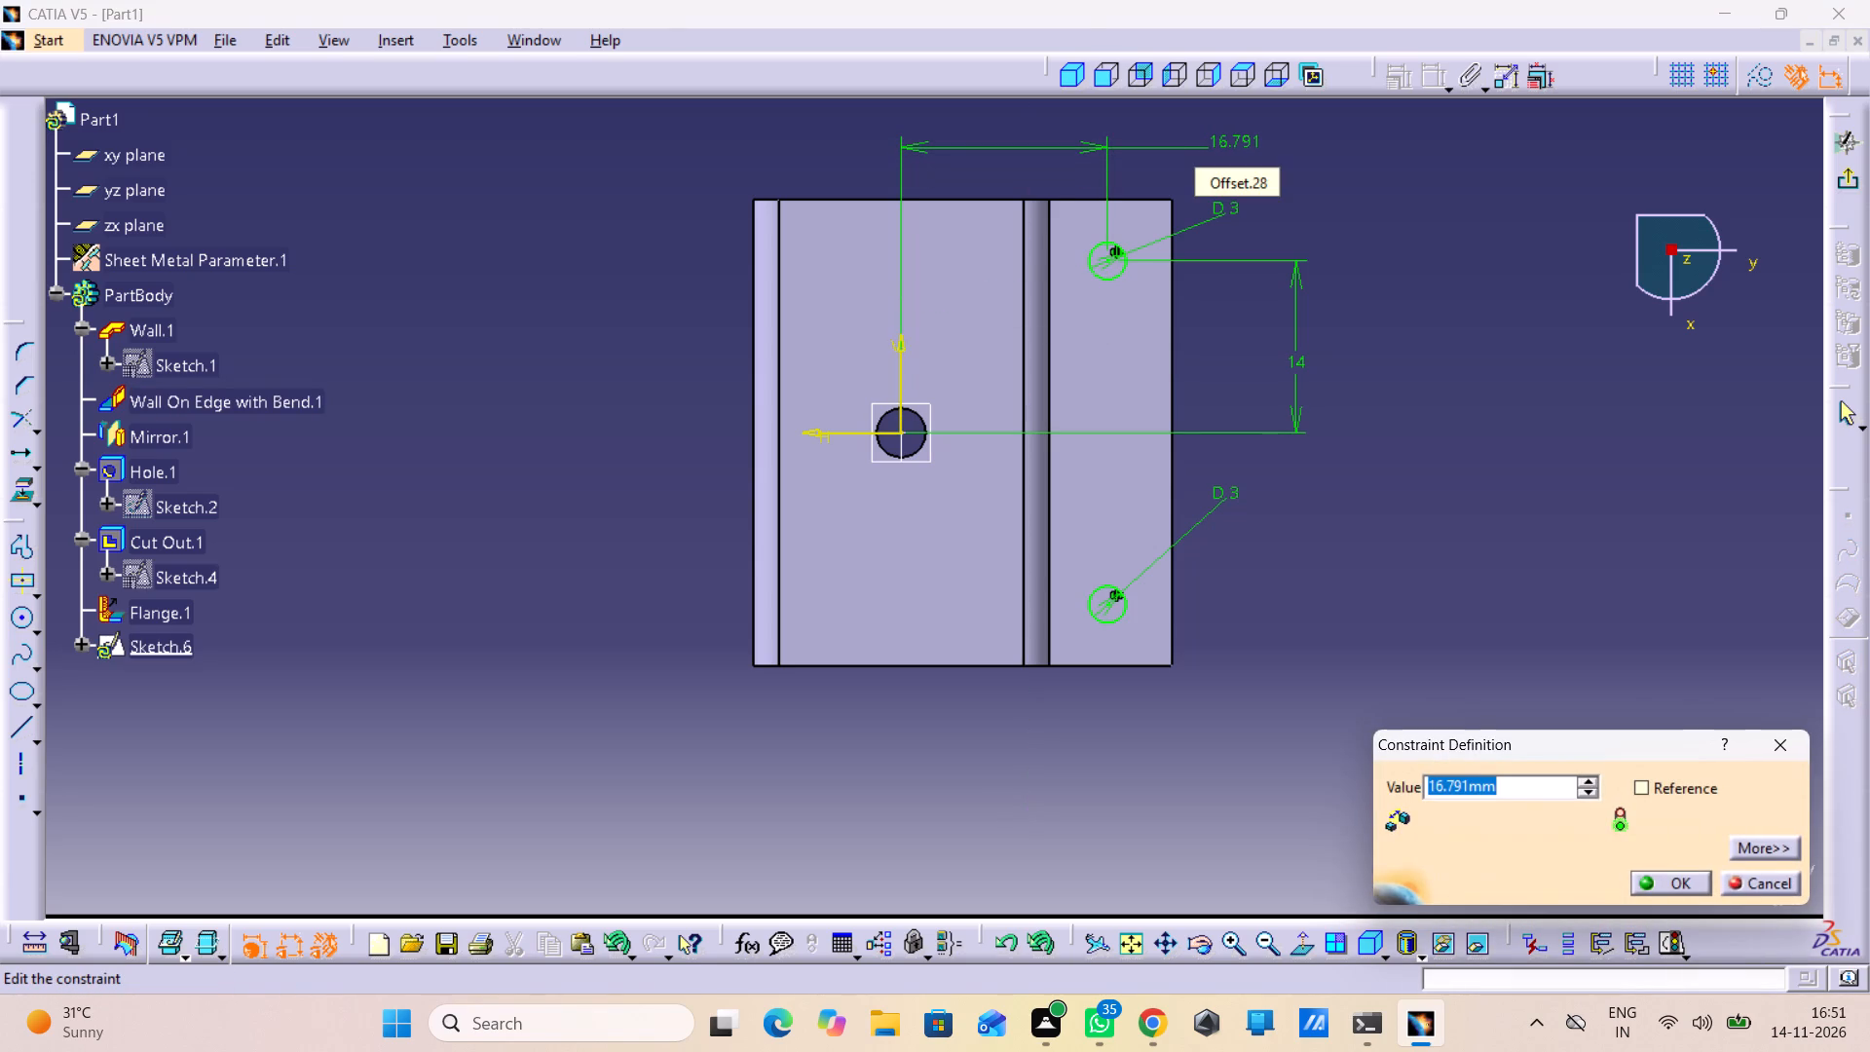
pyautogui.write('16')
pyautogui.write('.5')
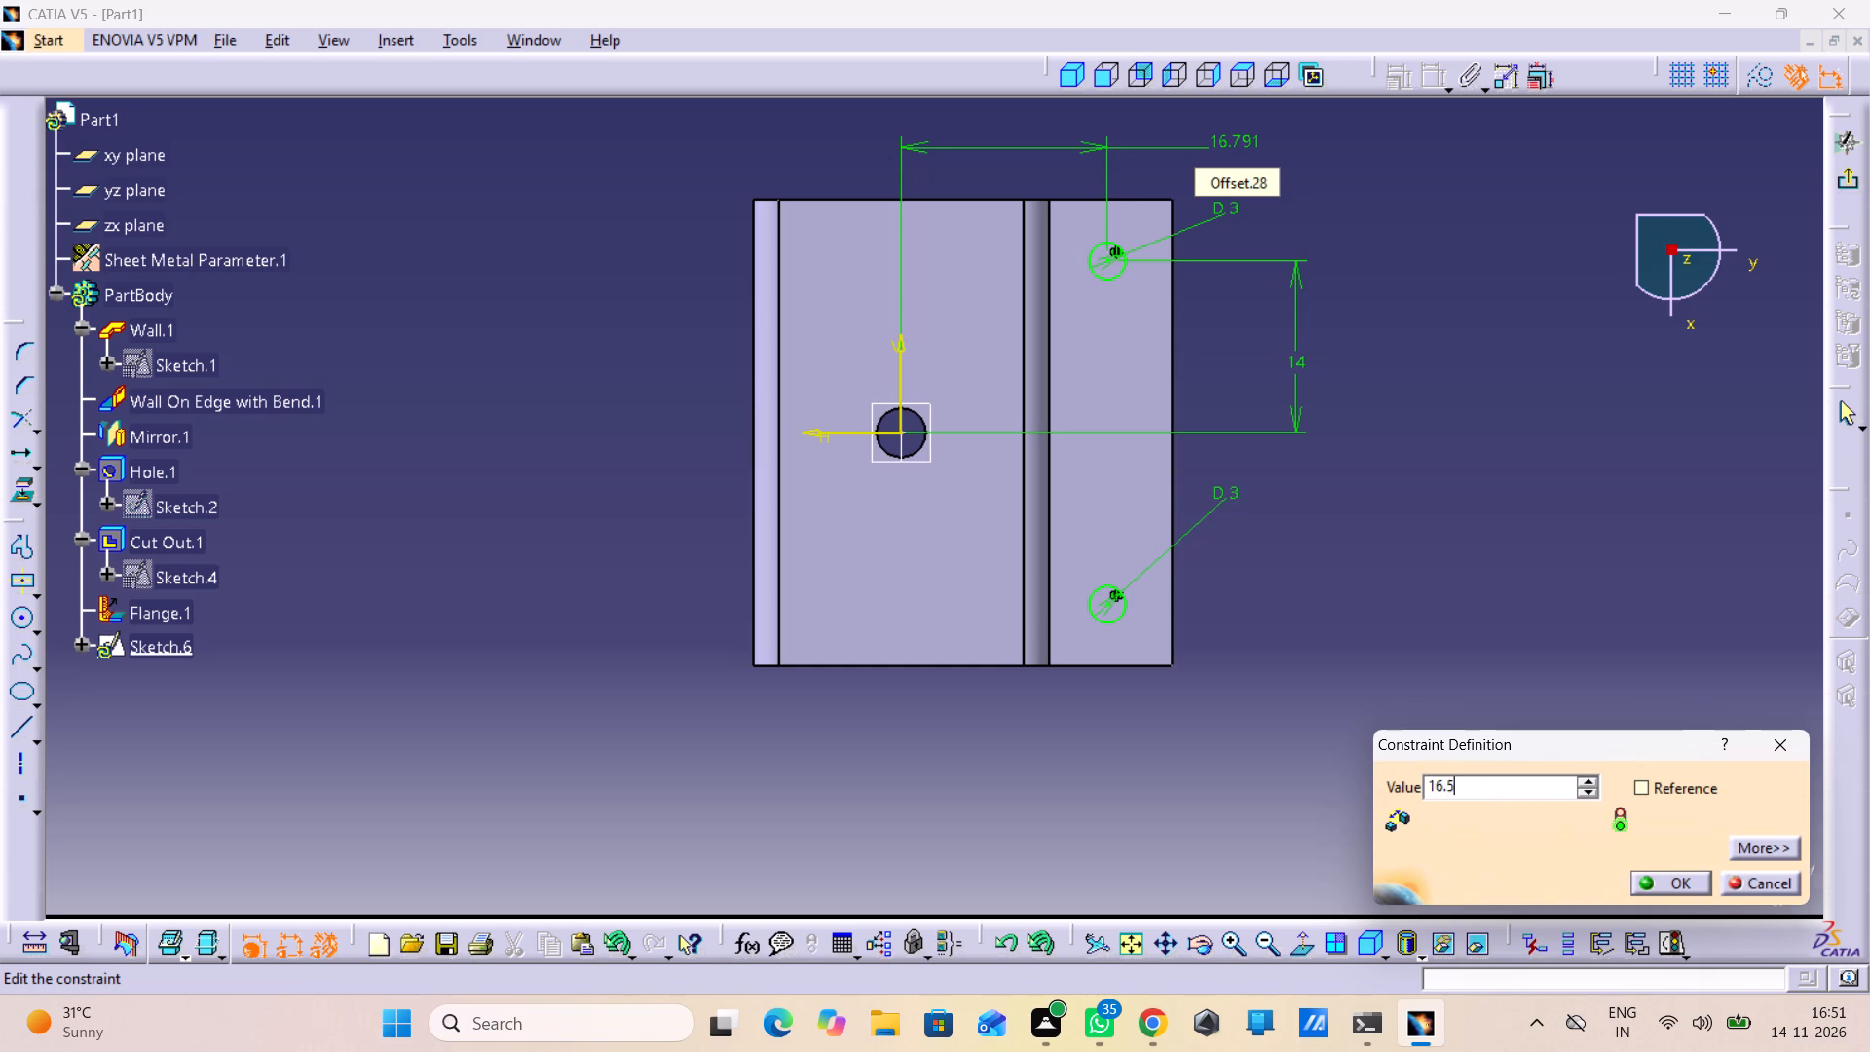
pyautogui.press('Return')
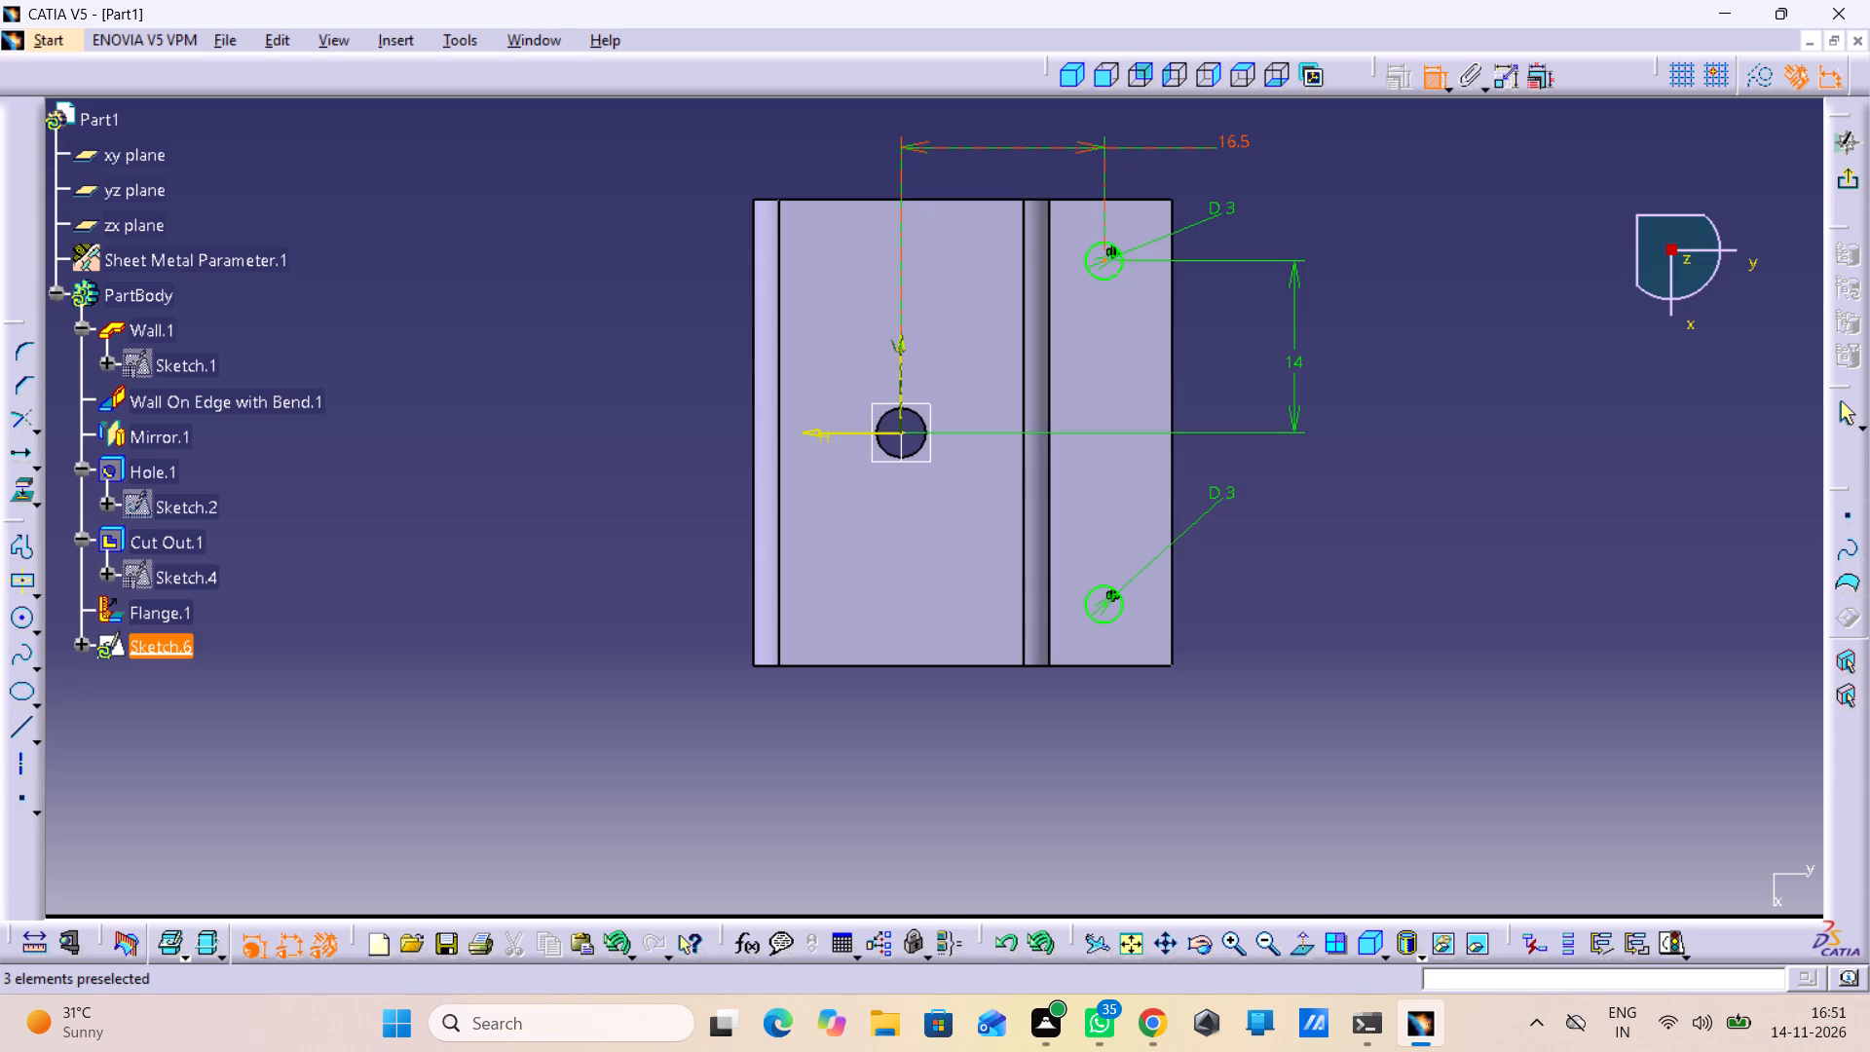
pyautogui.click(1860, 179)
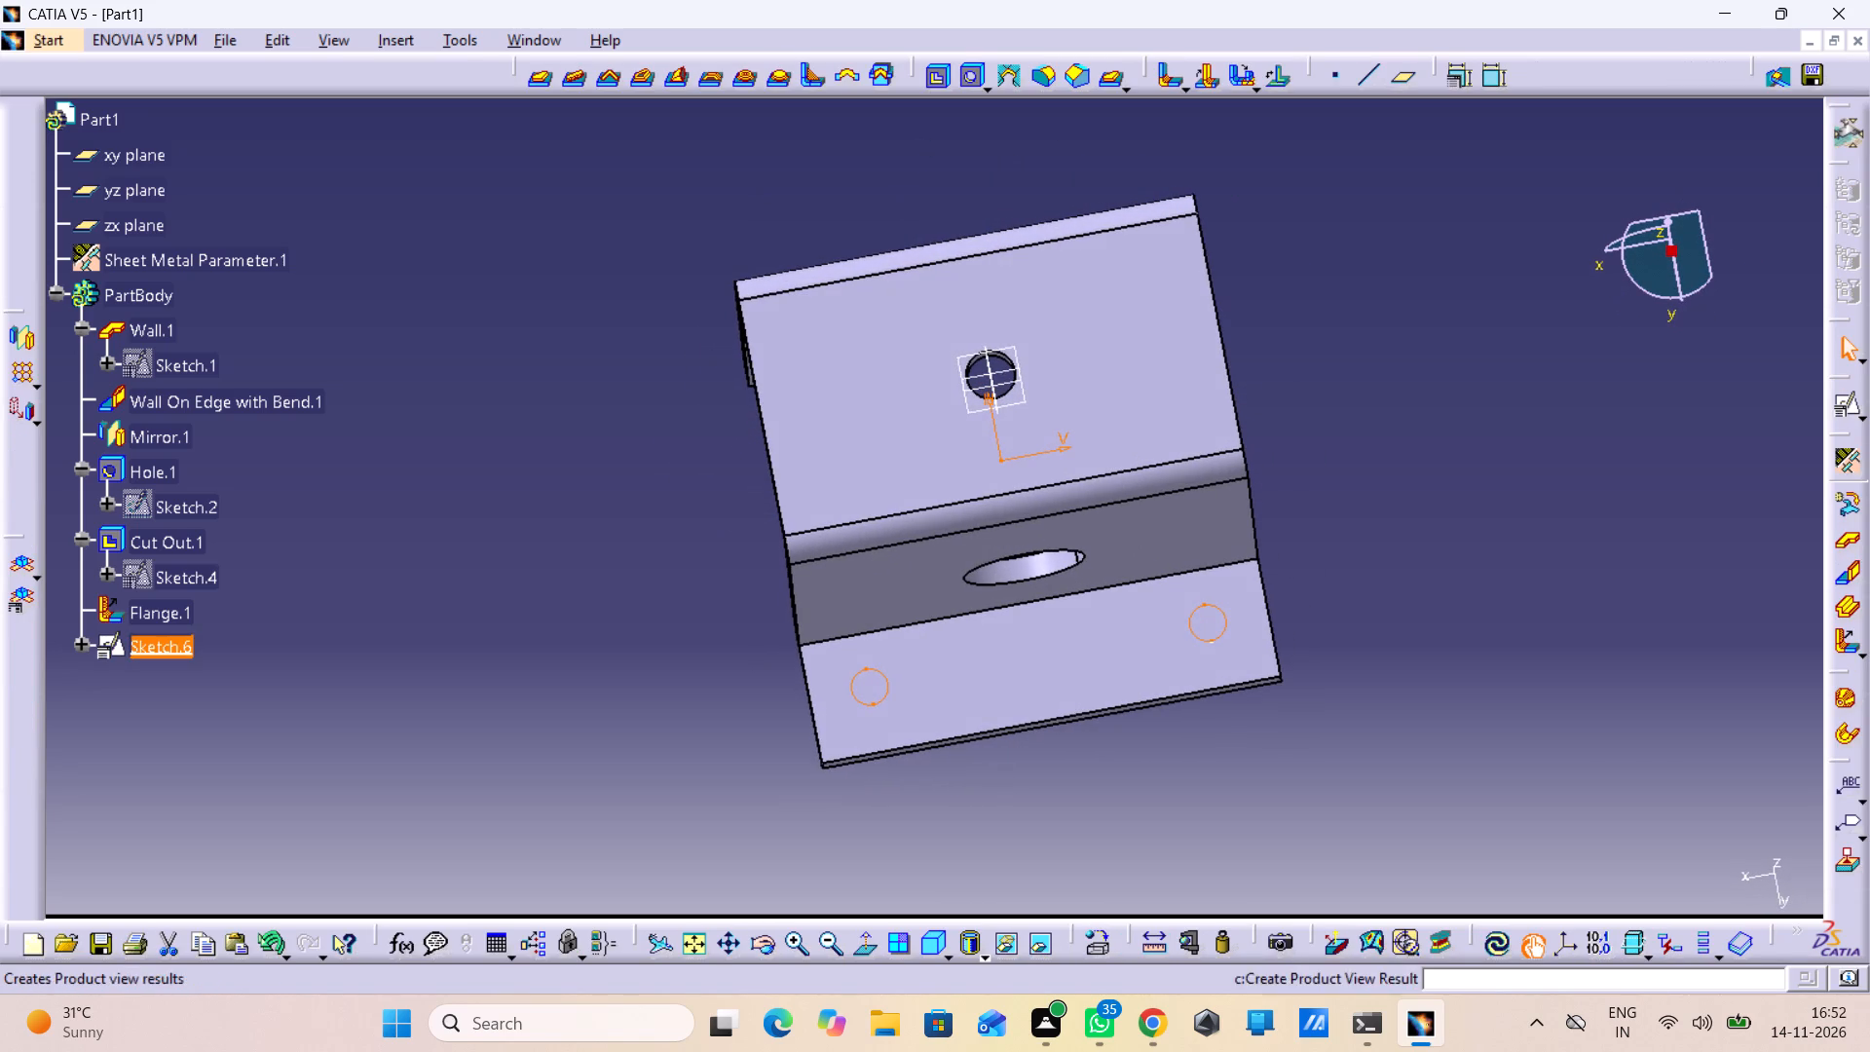
# Cut the two sketched circles through the flange with a Sheetmetal standard cutout ending Up to next.
pyautogui.click(930, 74)
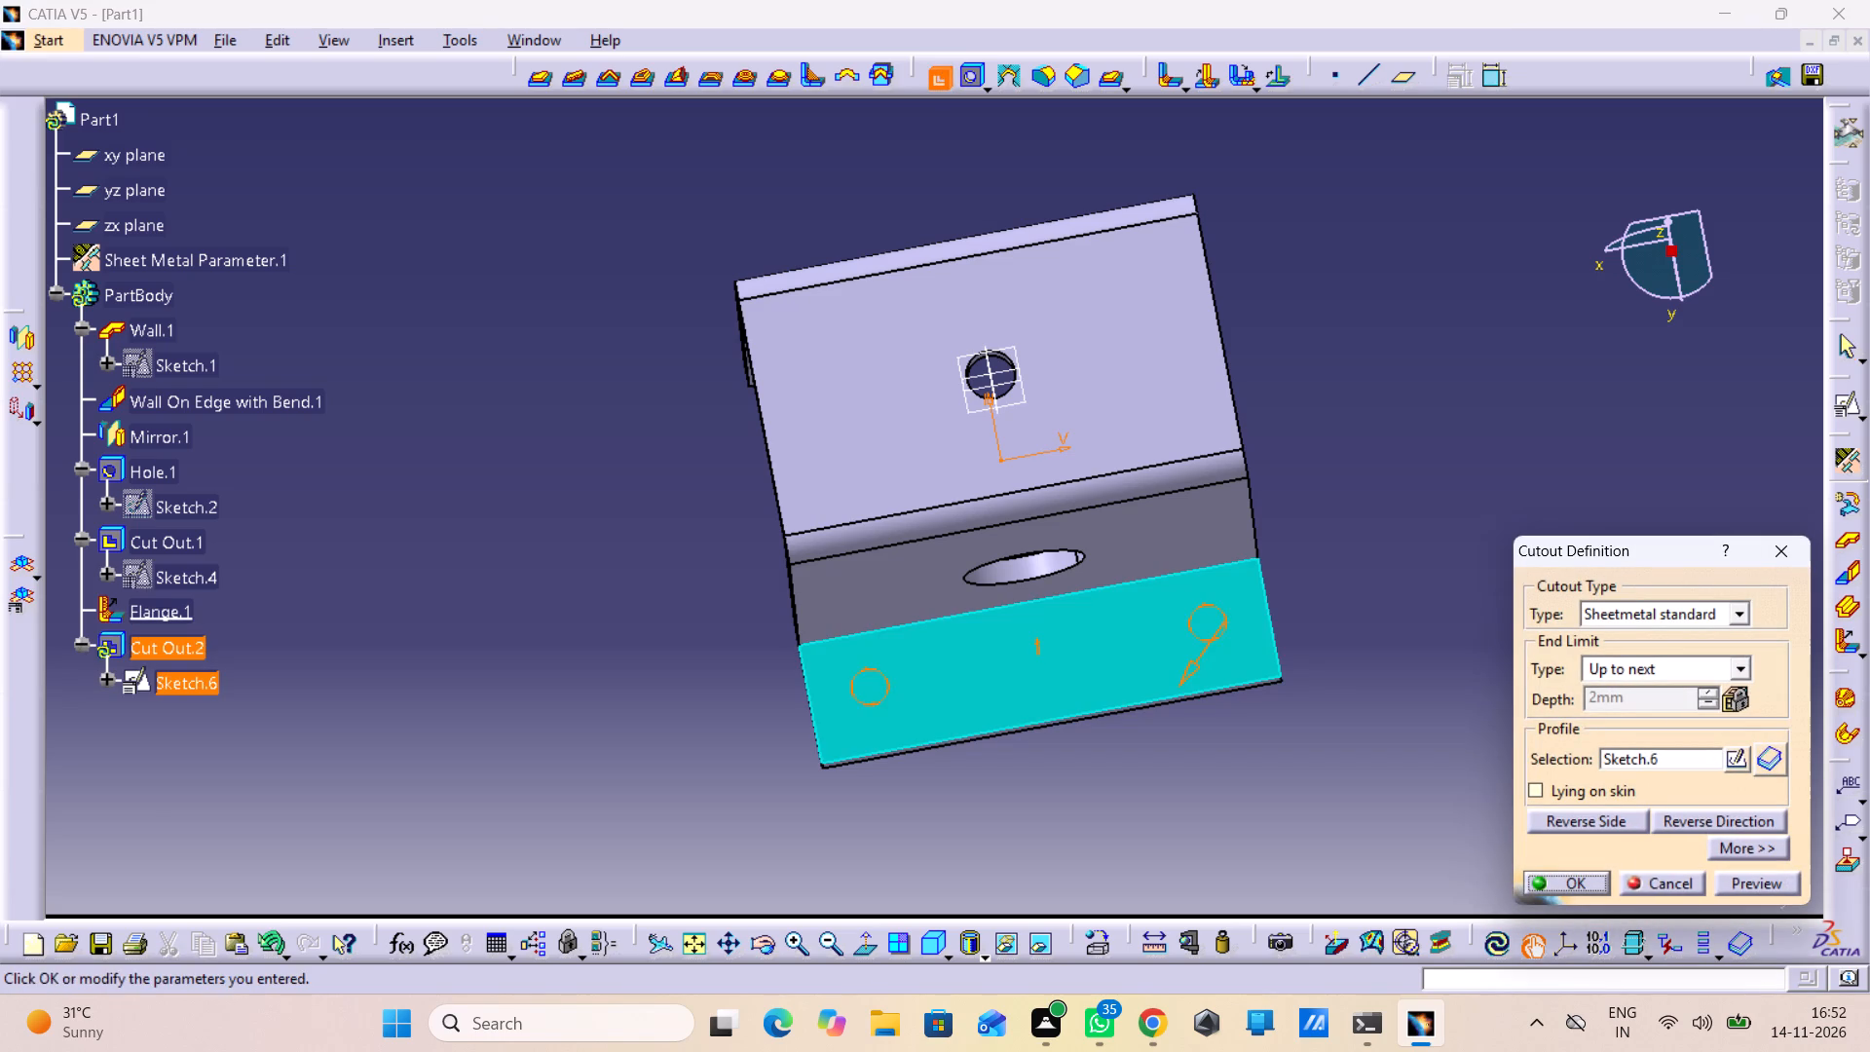
pyautogui.click(1687, 610)
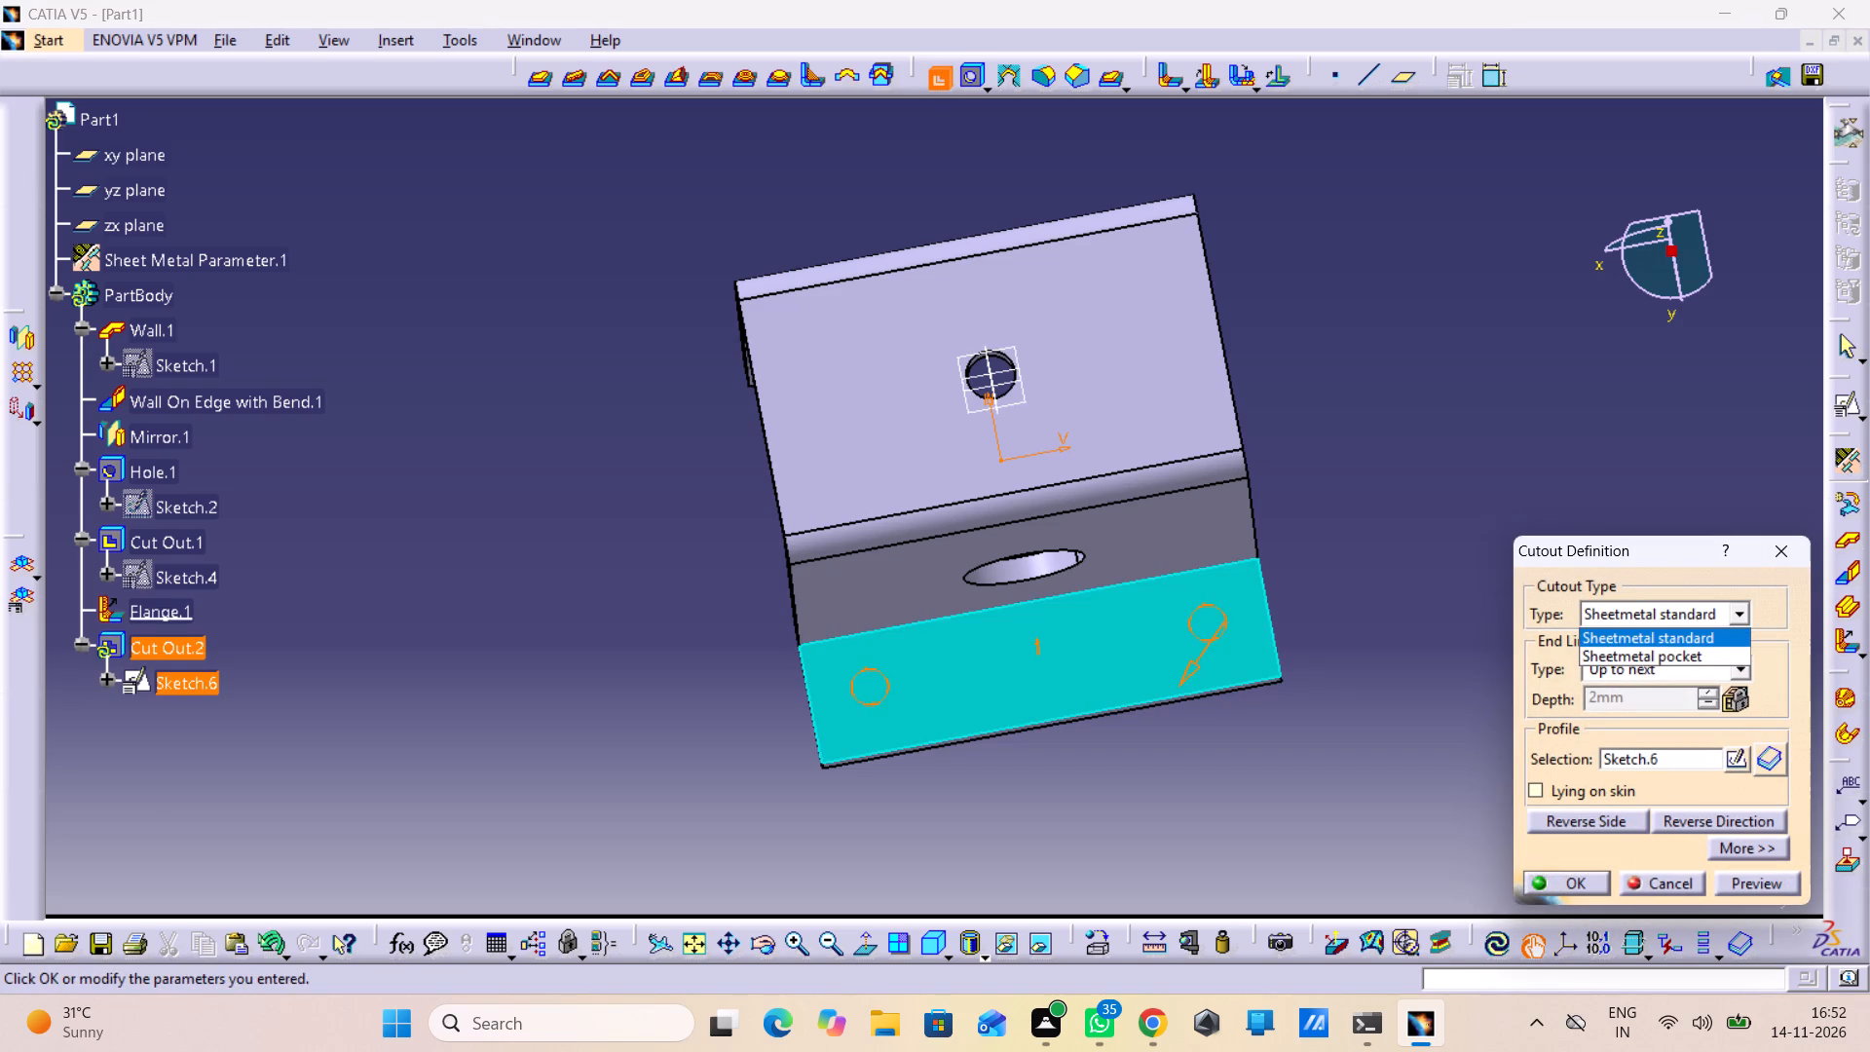
pyautogui.click(1696, 609)
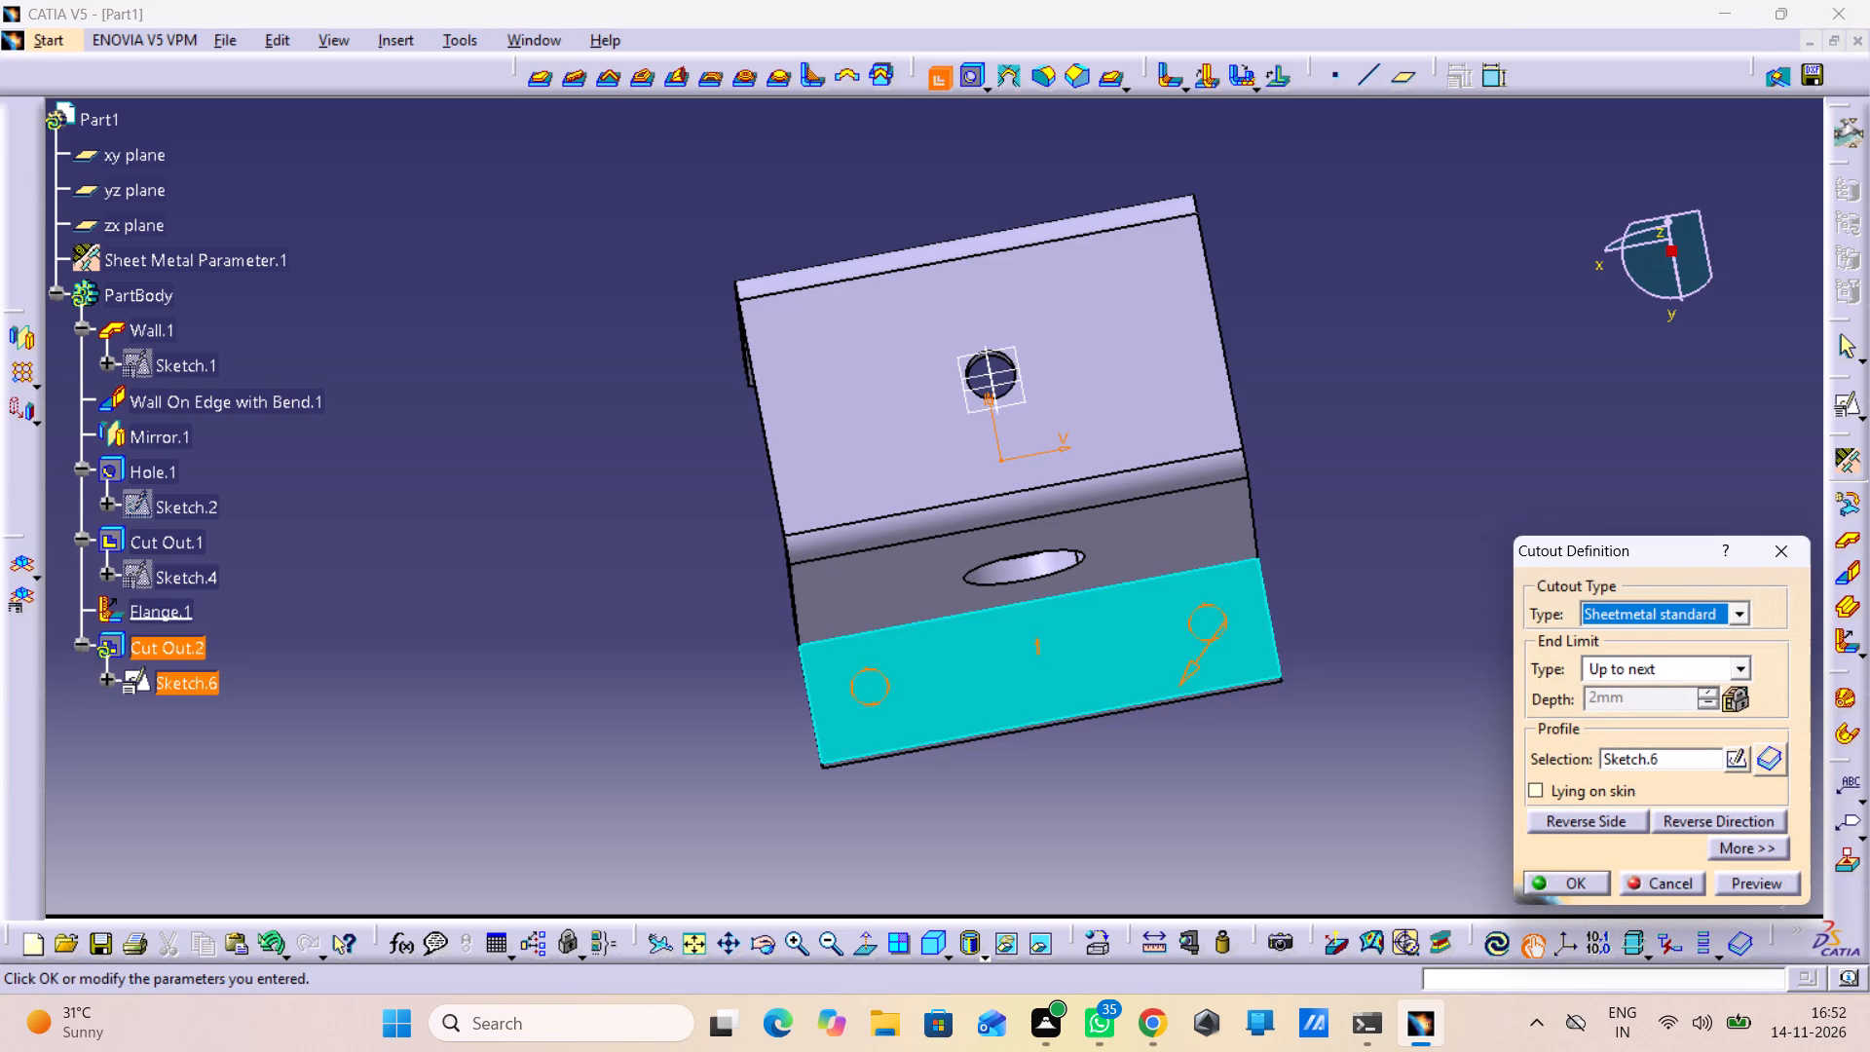
pyautogui.click(1751, 890)
pyautogui.click(1586, 887)
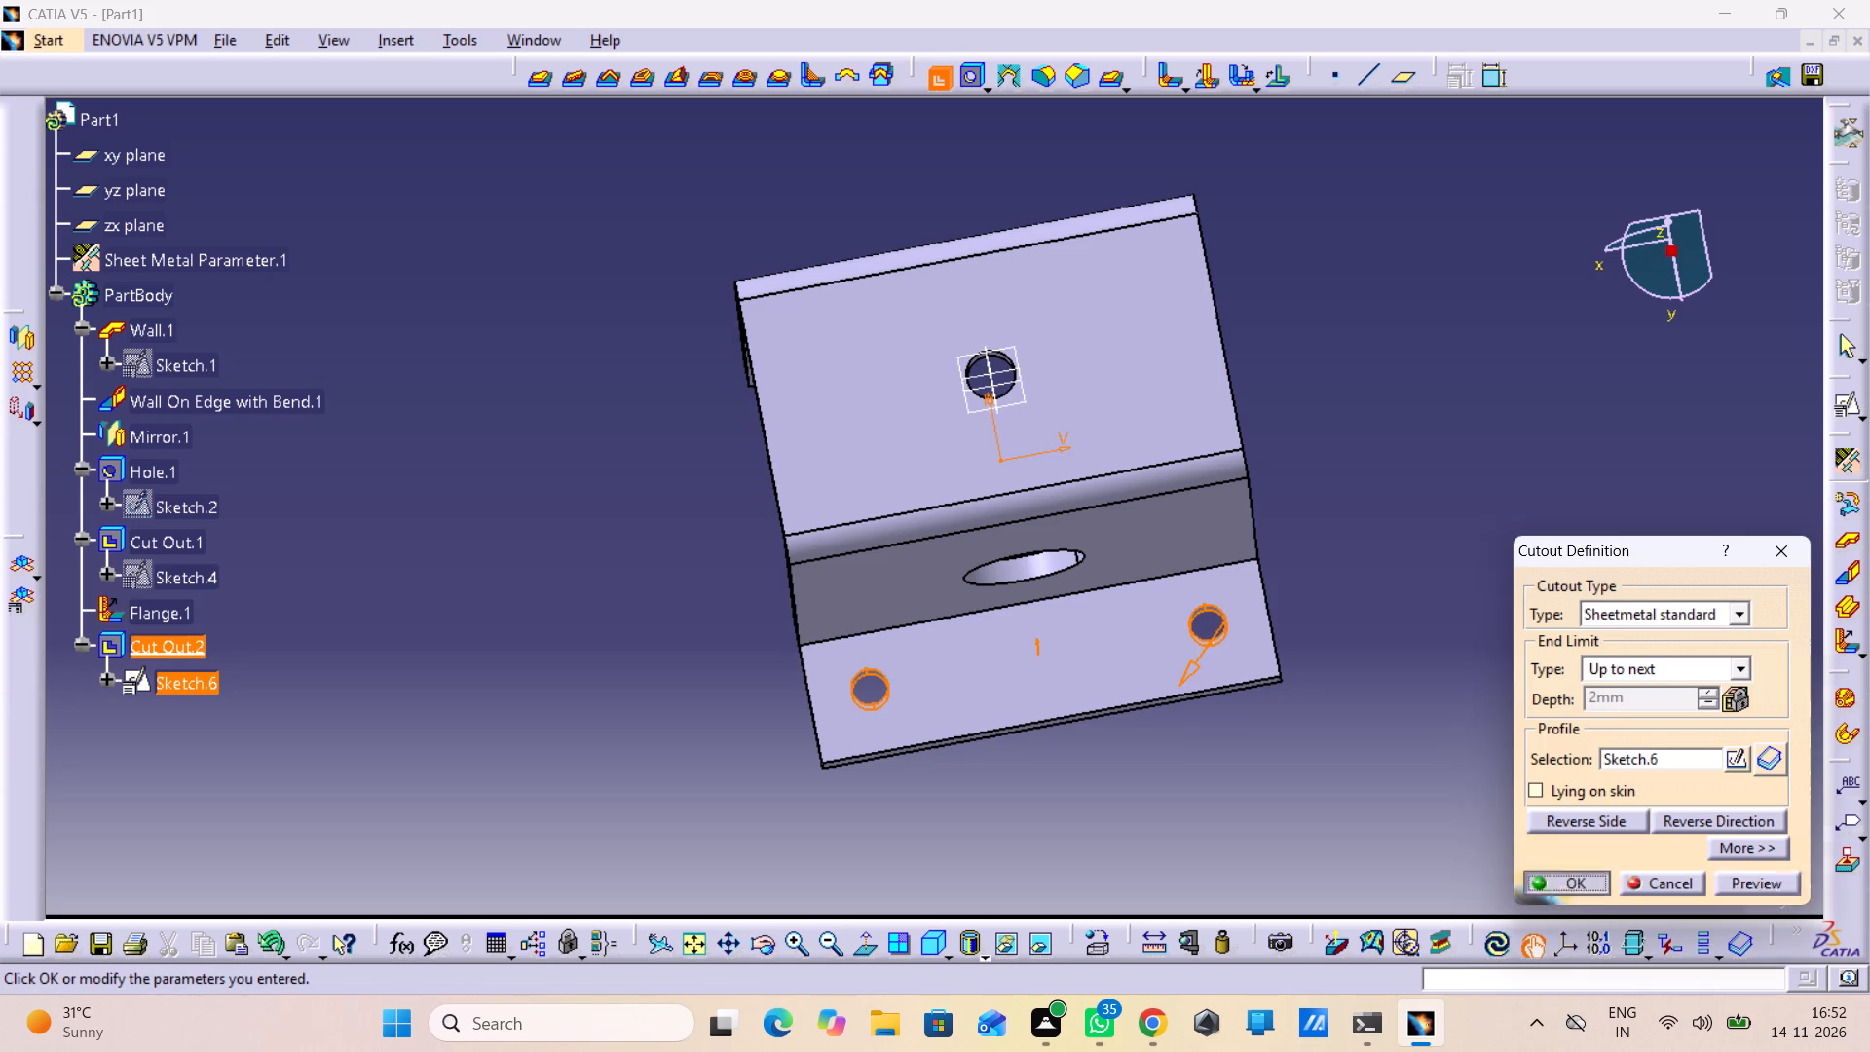
pyautogui.click(1503, 796)
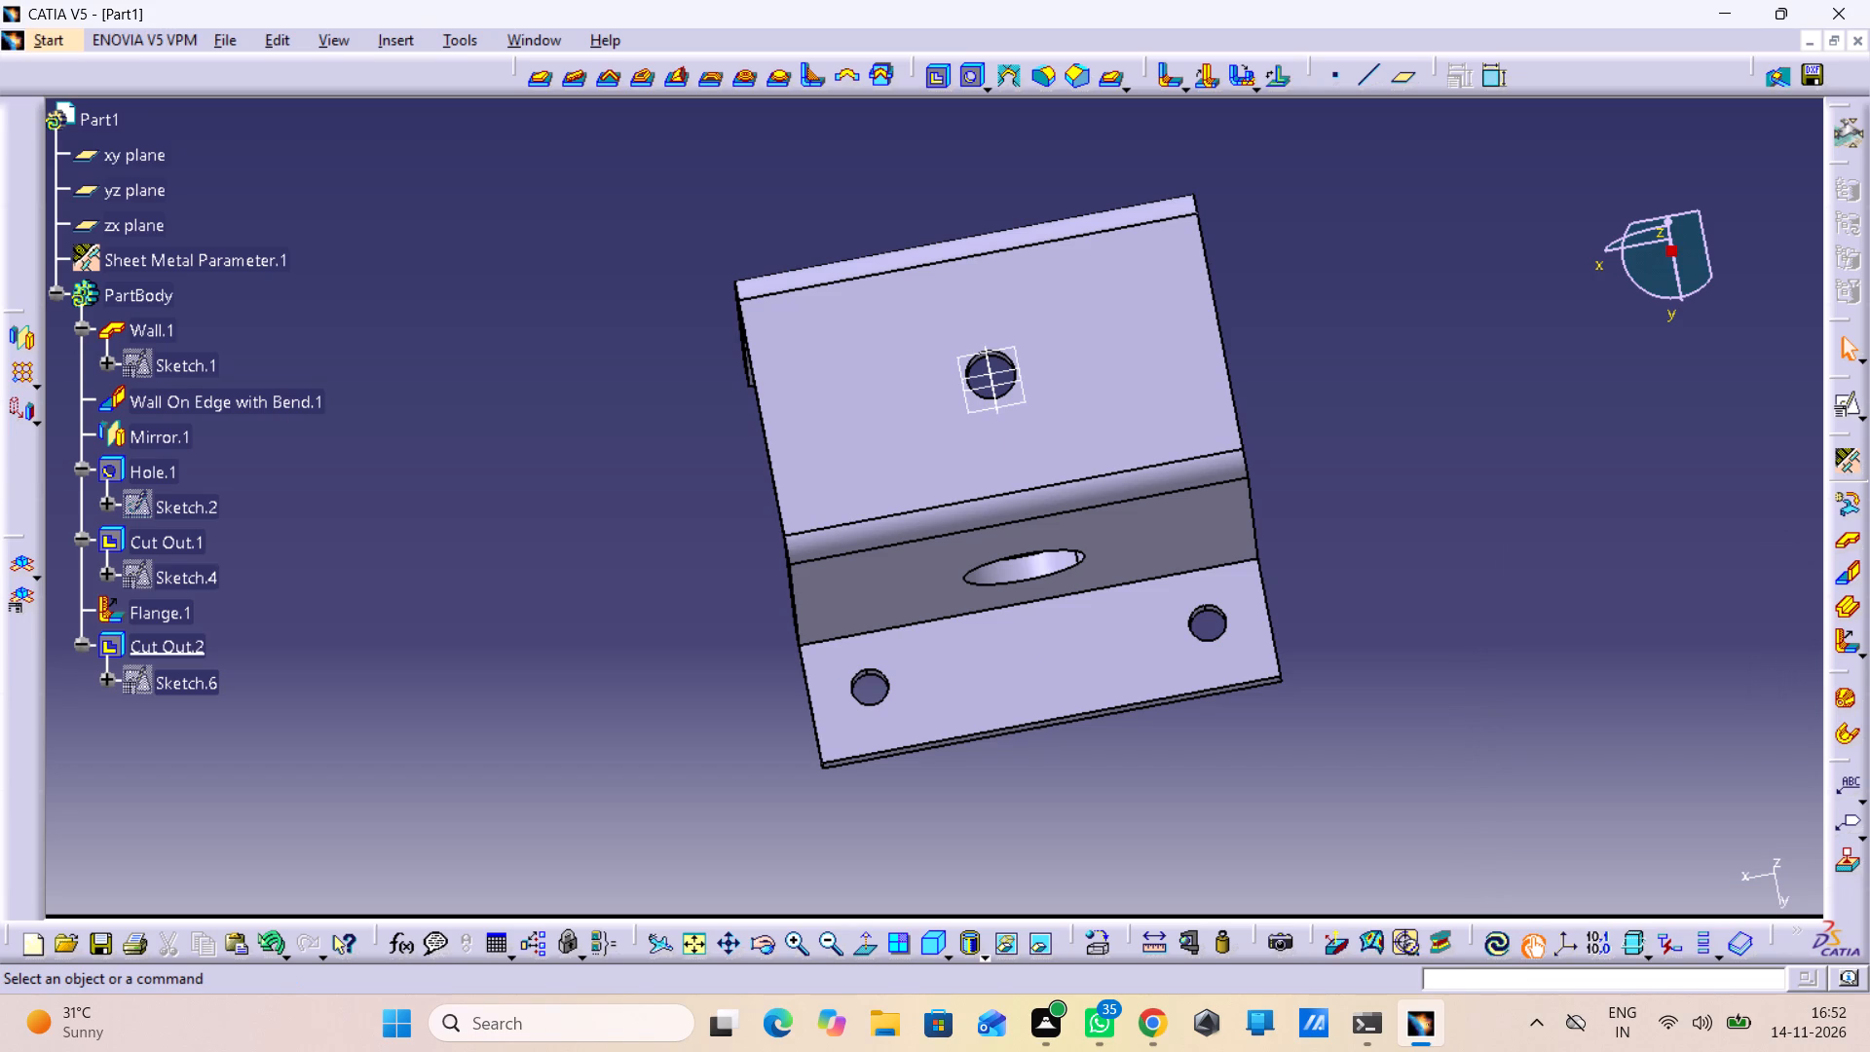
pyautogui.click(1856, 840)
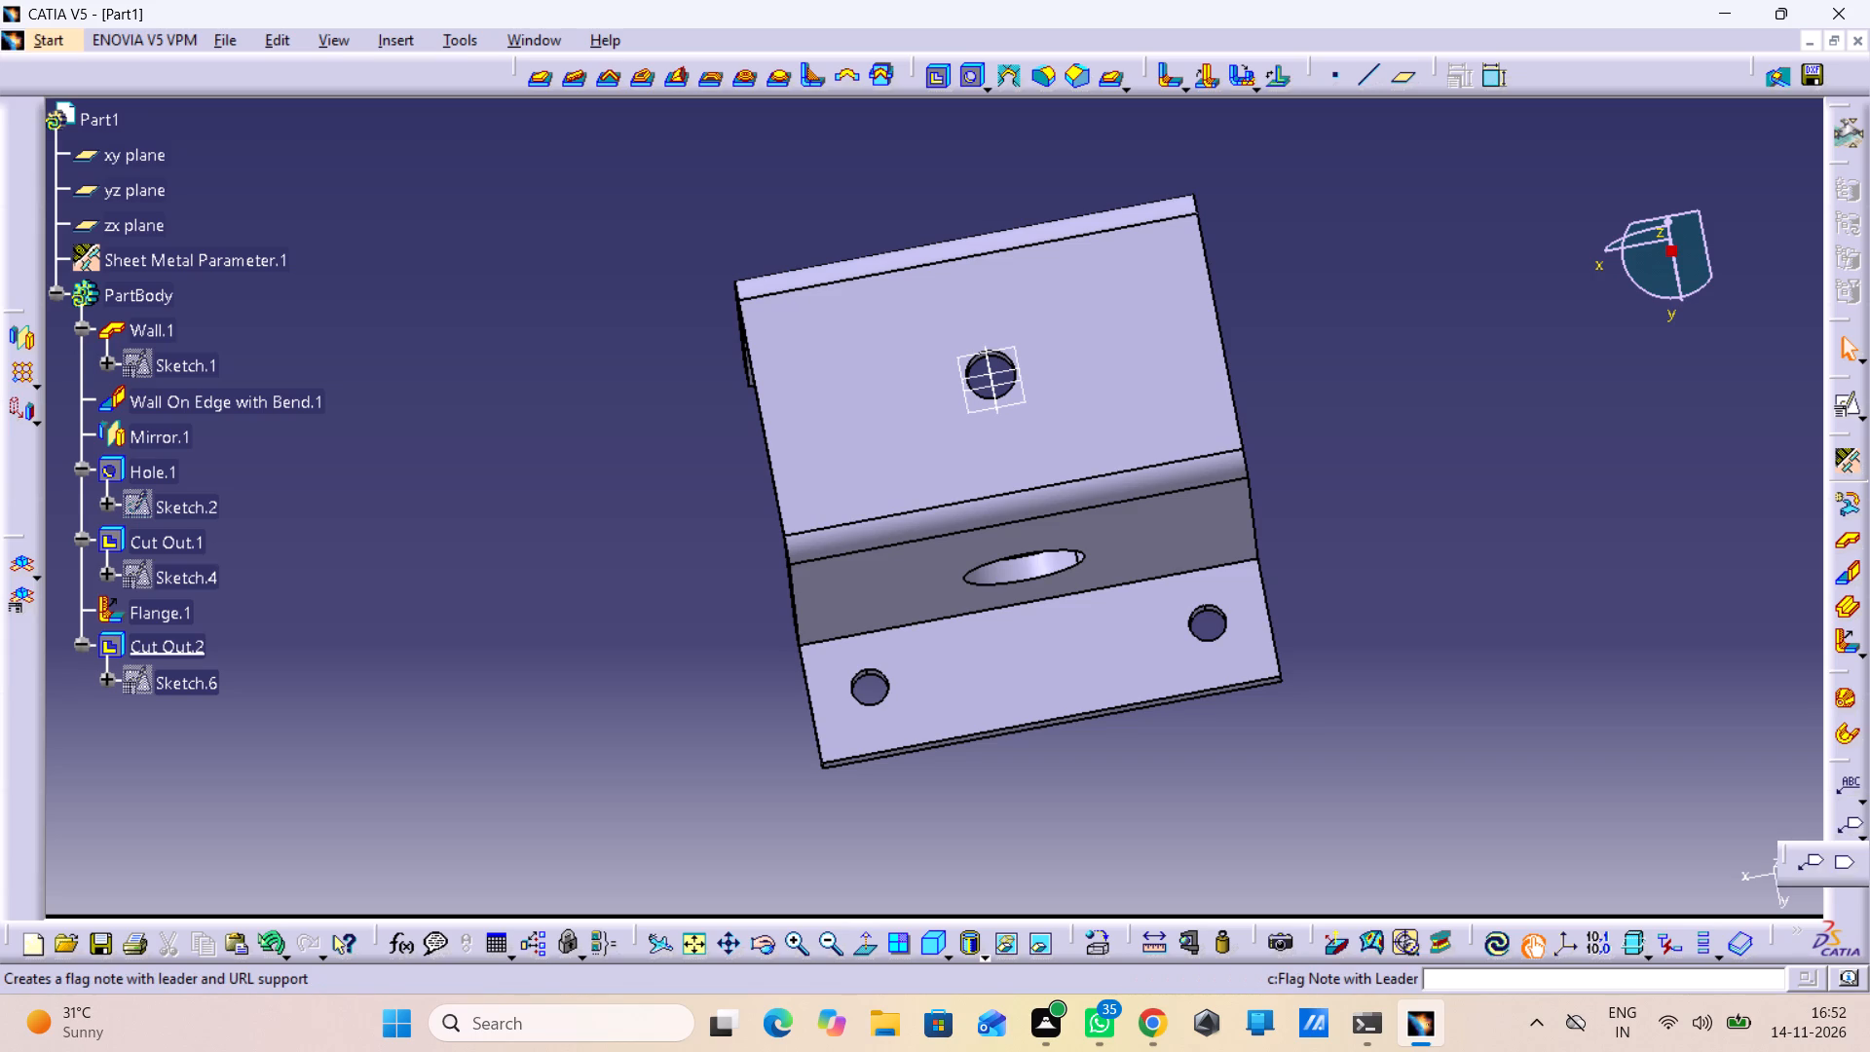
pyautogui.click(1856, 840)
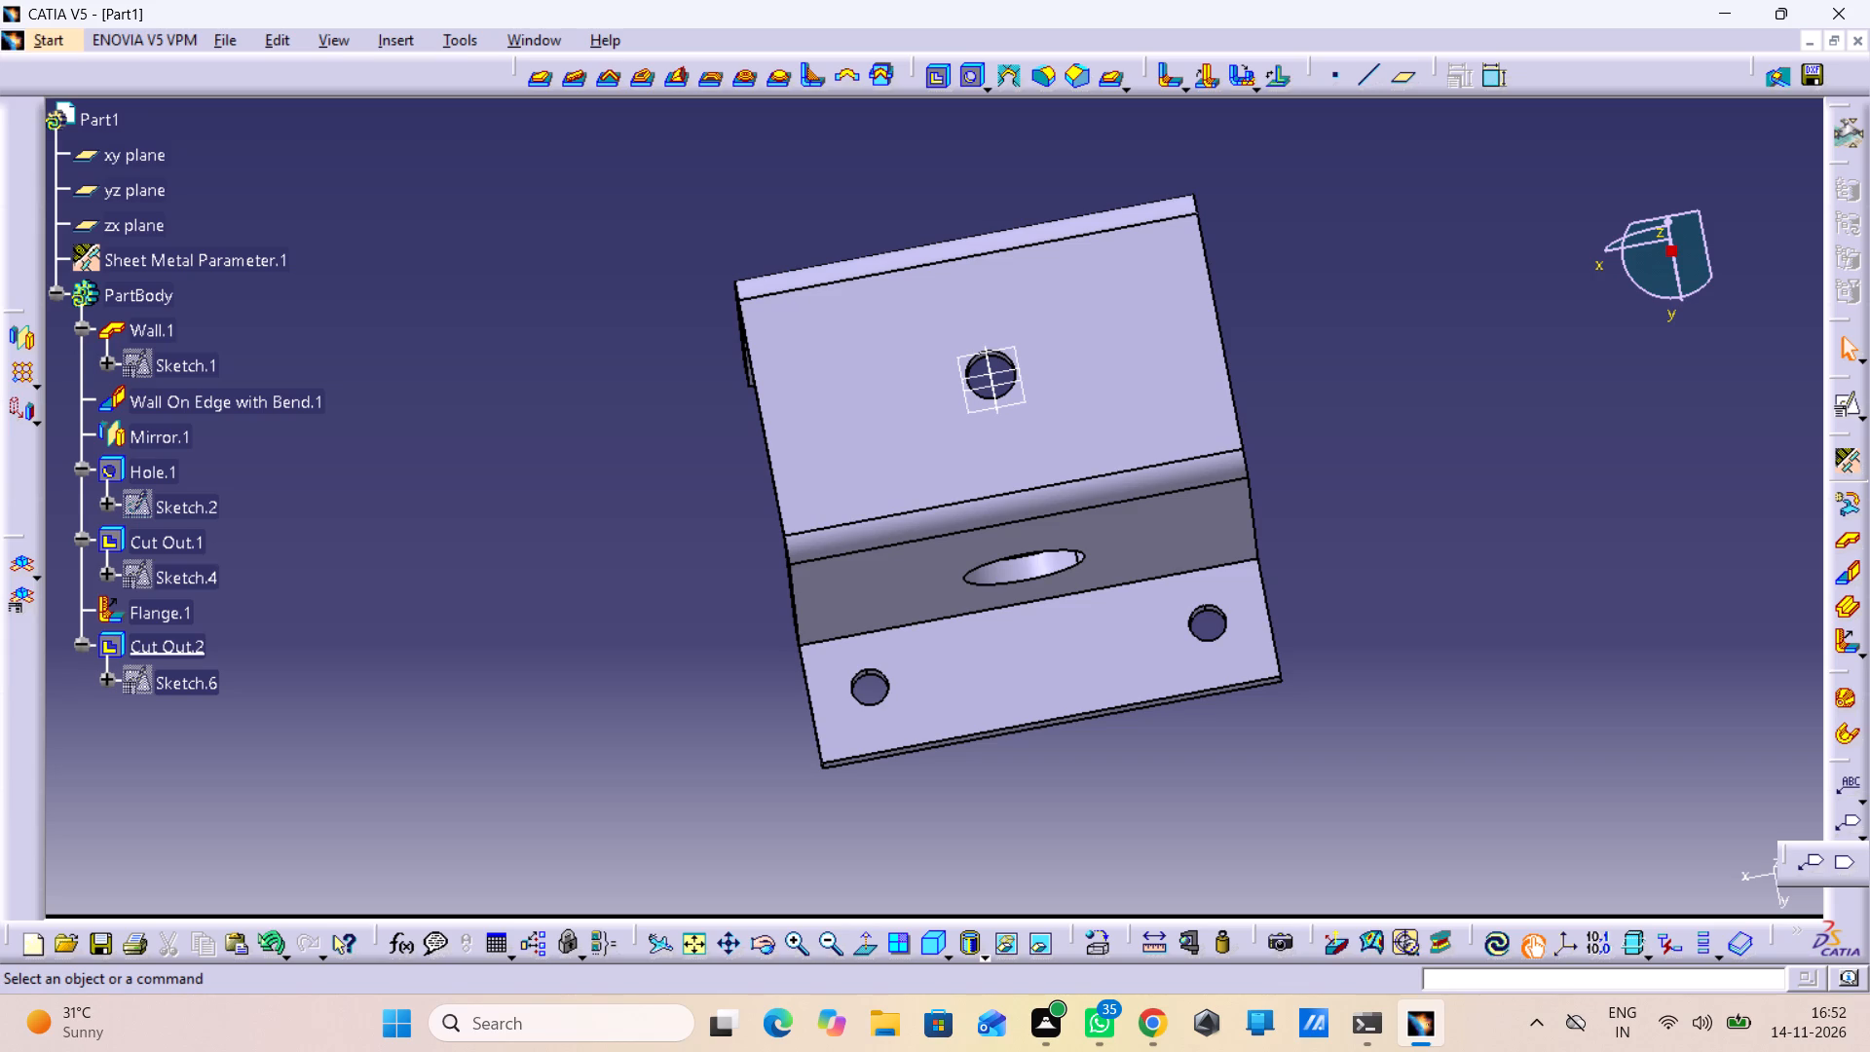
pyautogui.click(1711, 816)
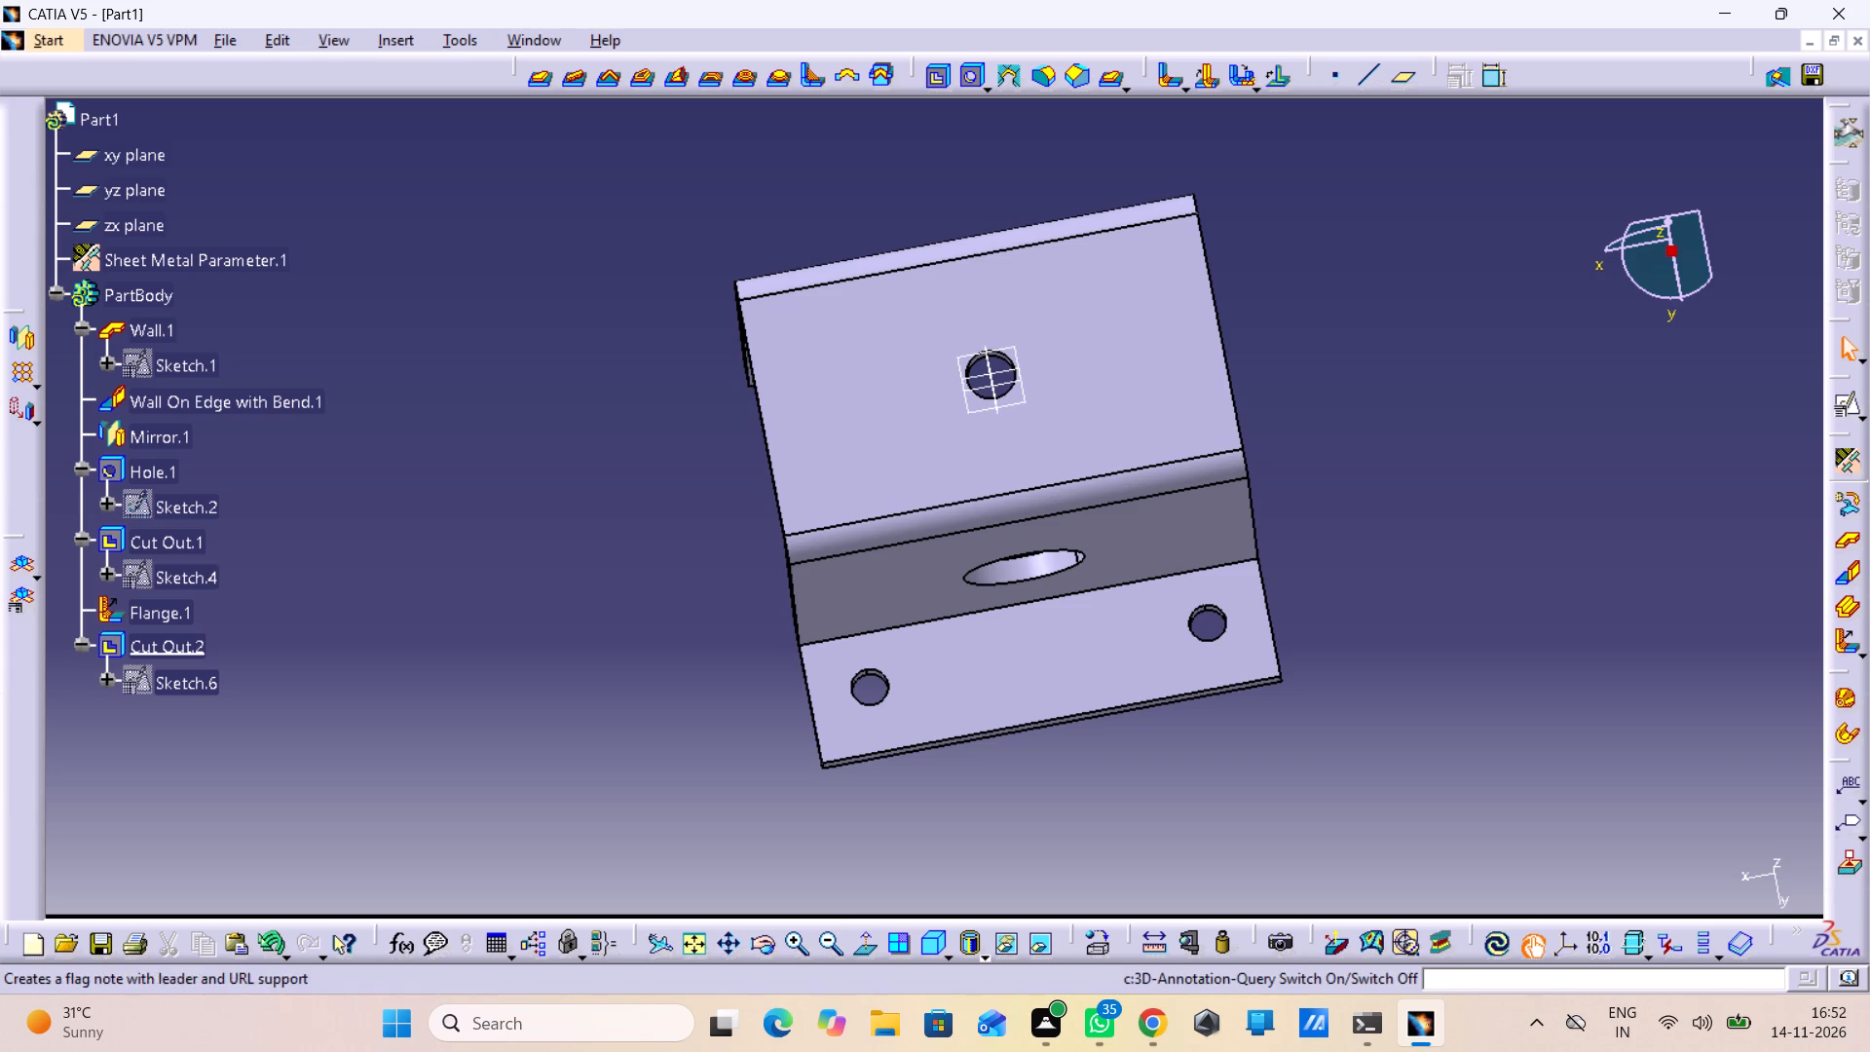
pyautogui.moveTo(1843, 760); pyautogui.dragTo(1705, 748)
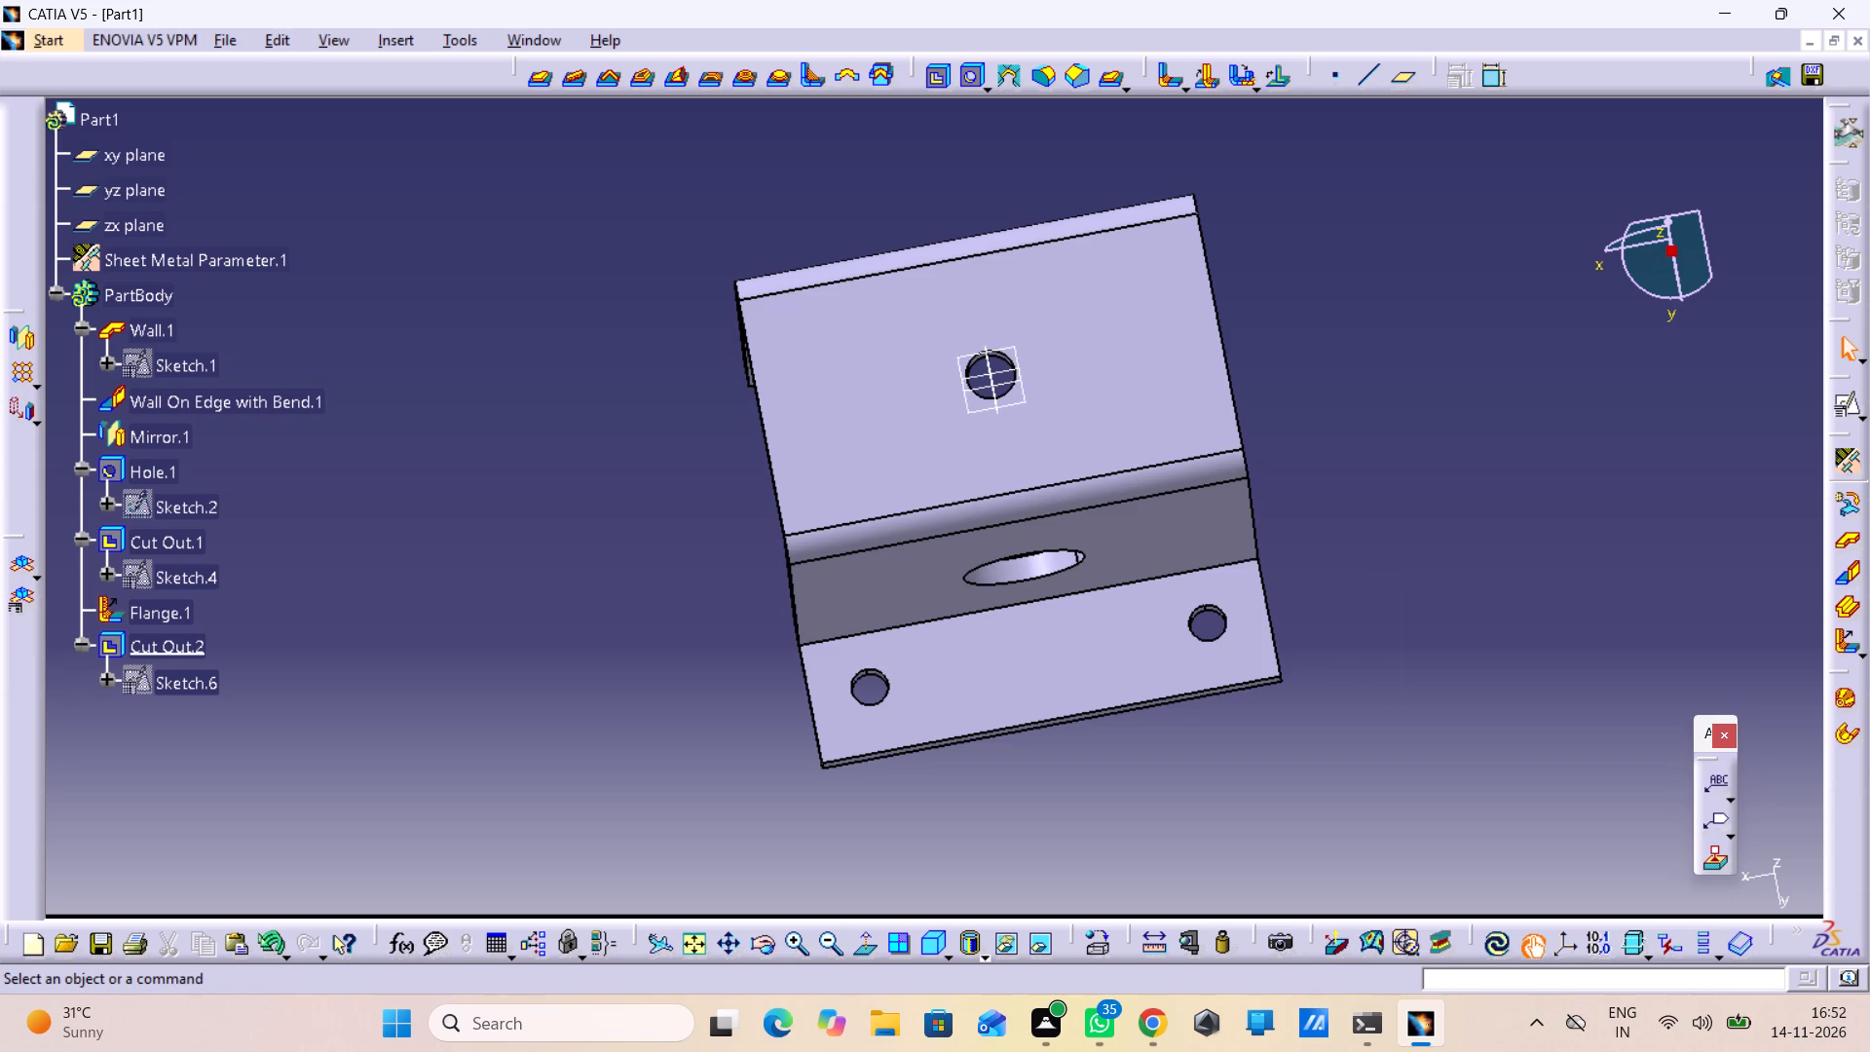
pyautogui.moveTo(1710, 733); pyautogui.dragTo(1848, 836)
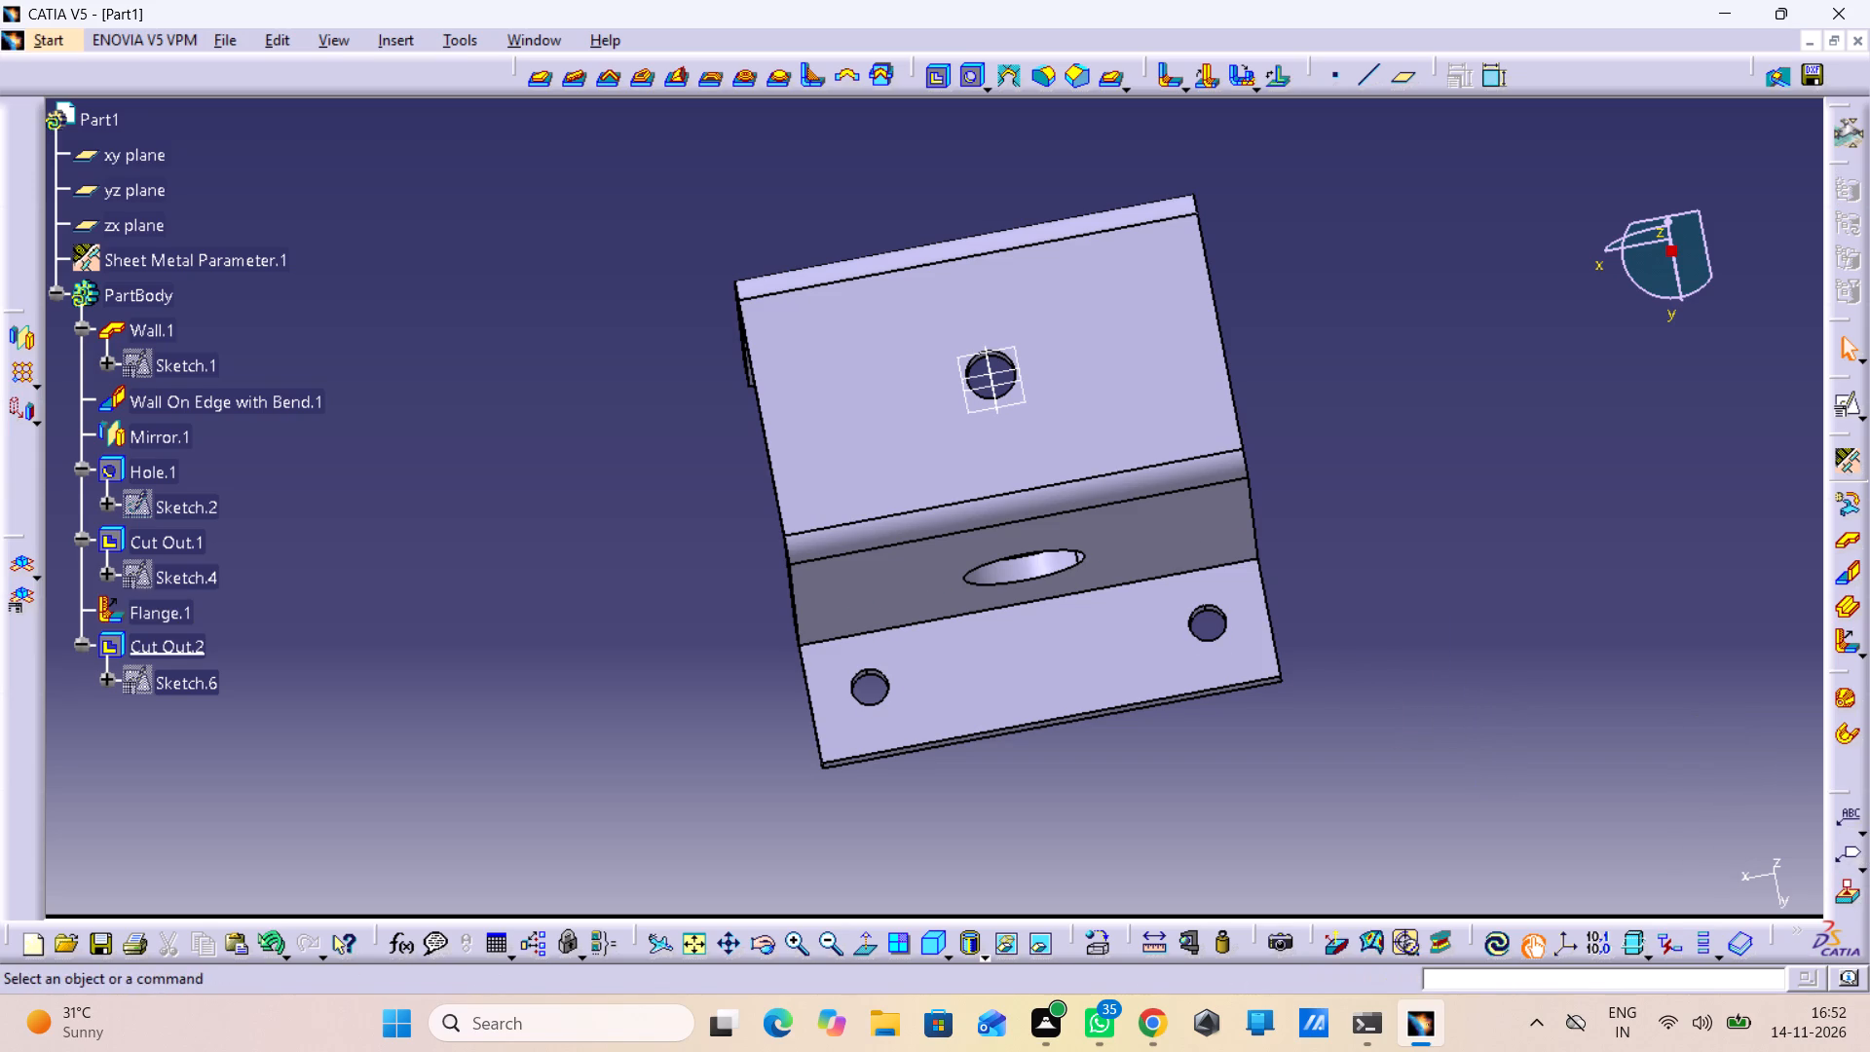
# Unfold the part, examine its flat pattern in the standard top view, and fold it back to the 3D shape.
pyautogui.click(21, 564)
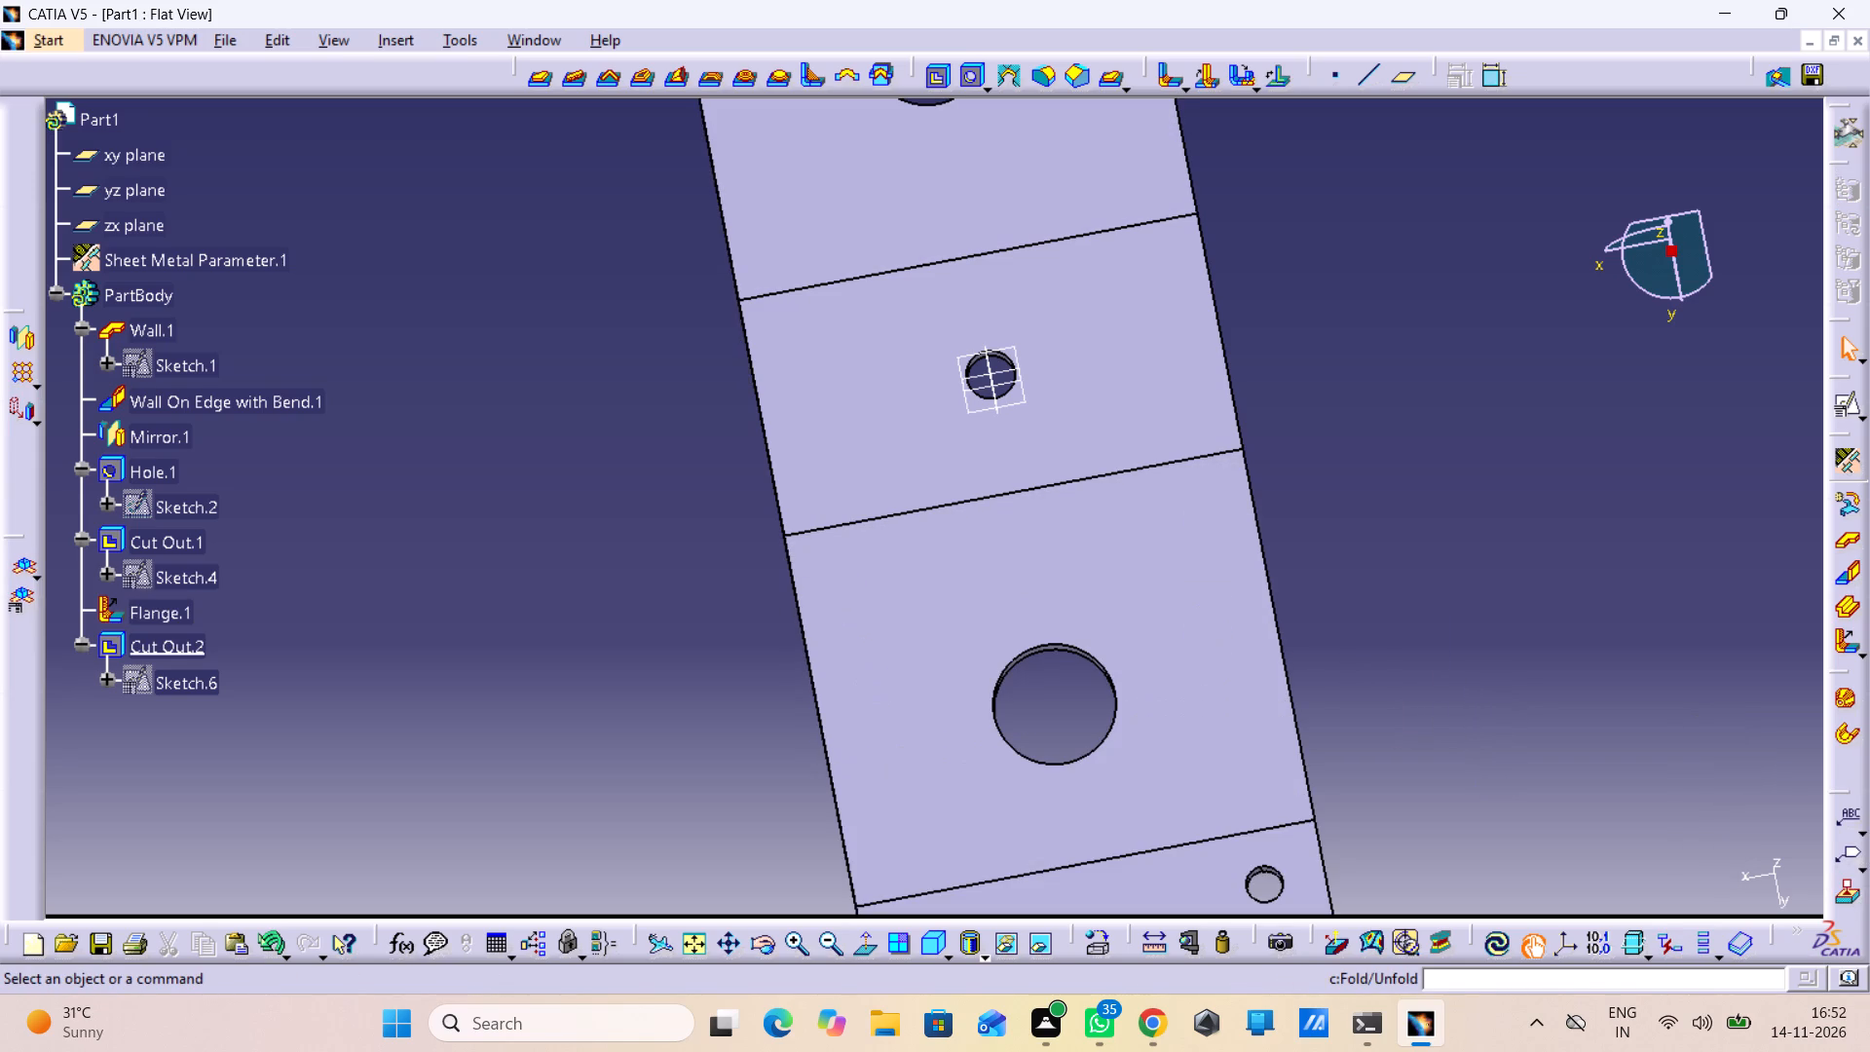
pyautogui.moveTo(481, 659); pyautogui.dragTo(533, 807, button='middle')
pyautogui.rightClick(481, 659)
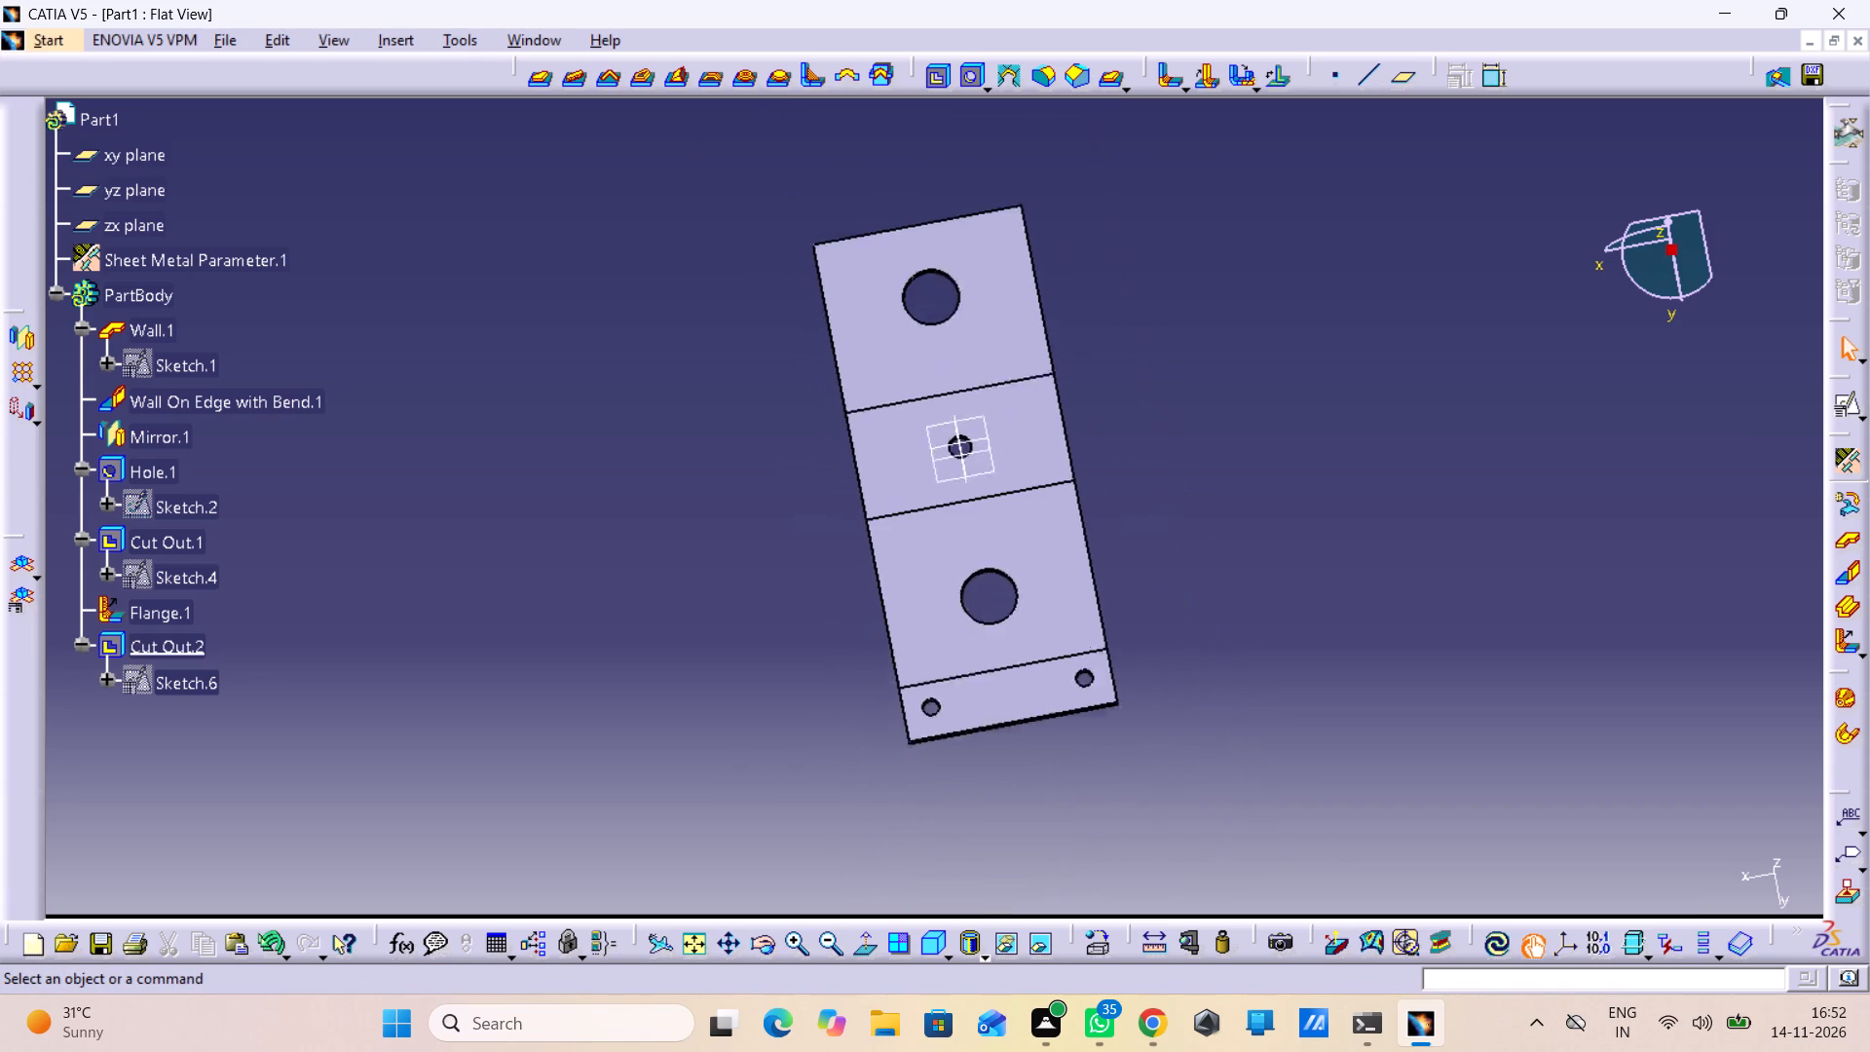
pyautogui.moveTo(533, 807); pyautogui.dragTo(543, 840, button='middle')
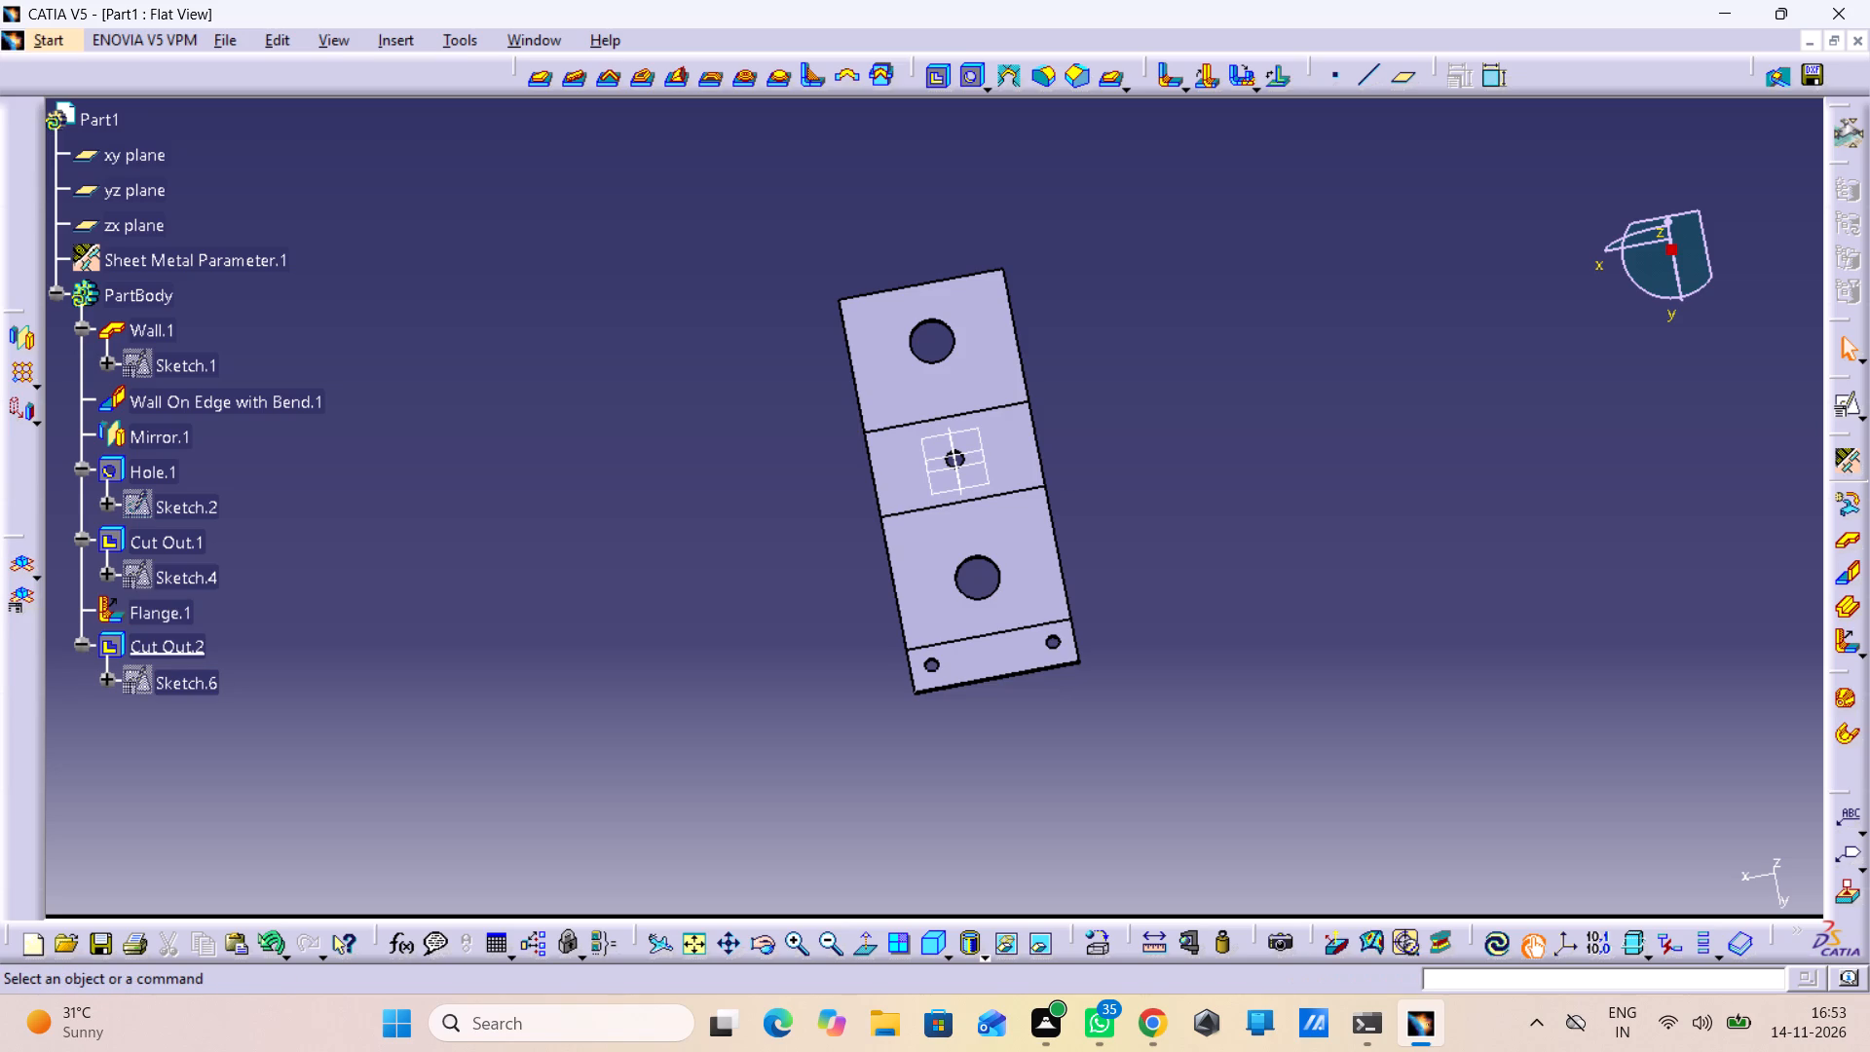
pyautogui.moveTo(659, 704); pyautogui.dragTo(635, 423, button='middle')
pyautogui.rightClick(659, 704)
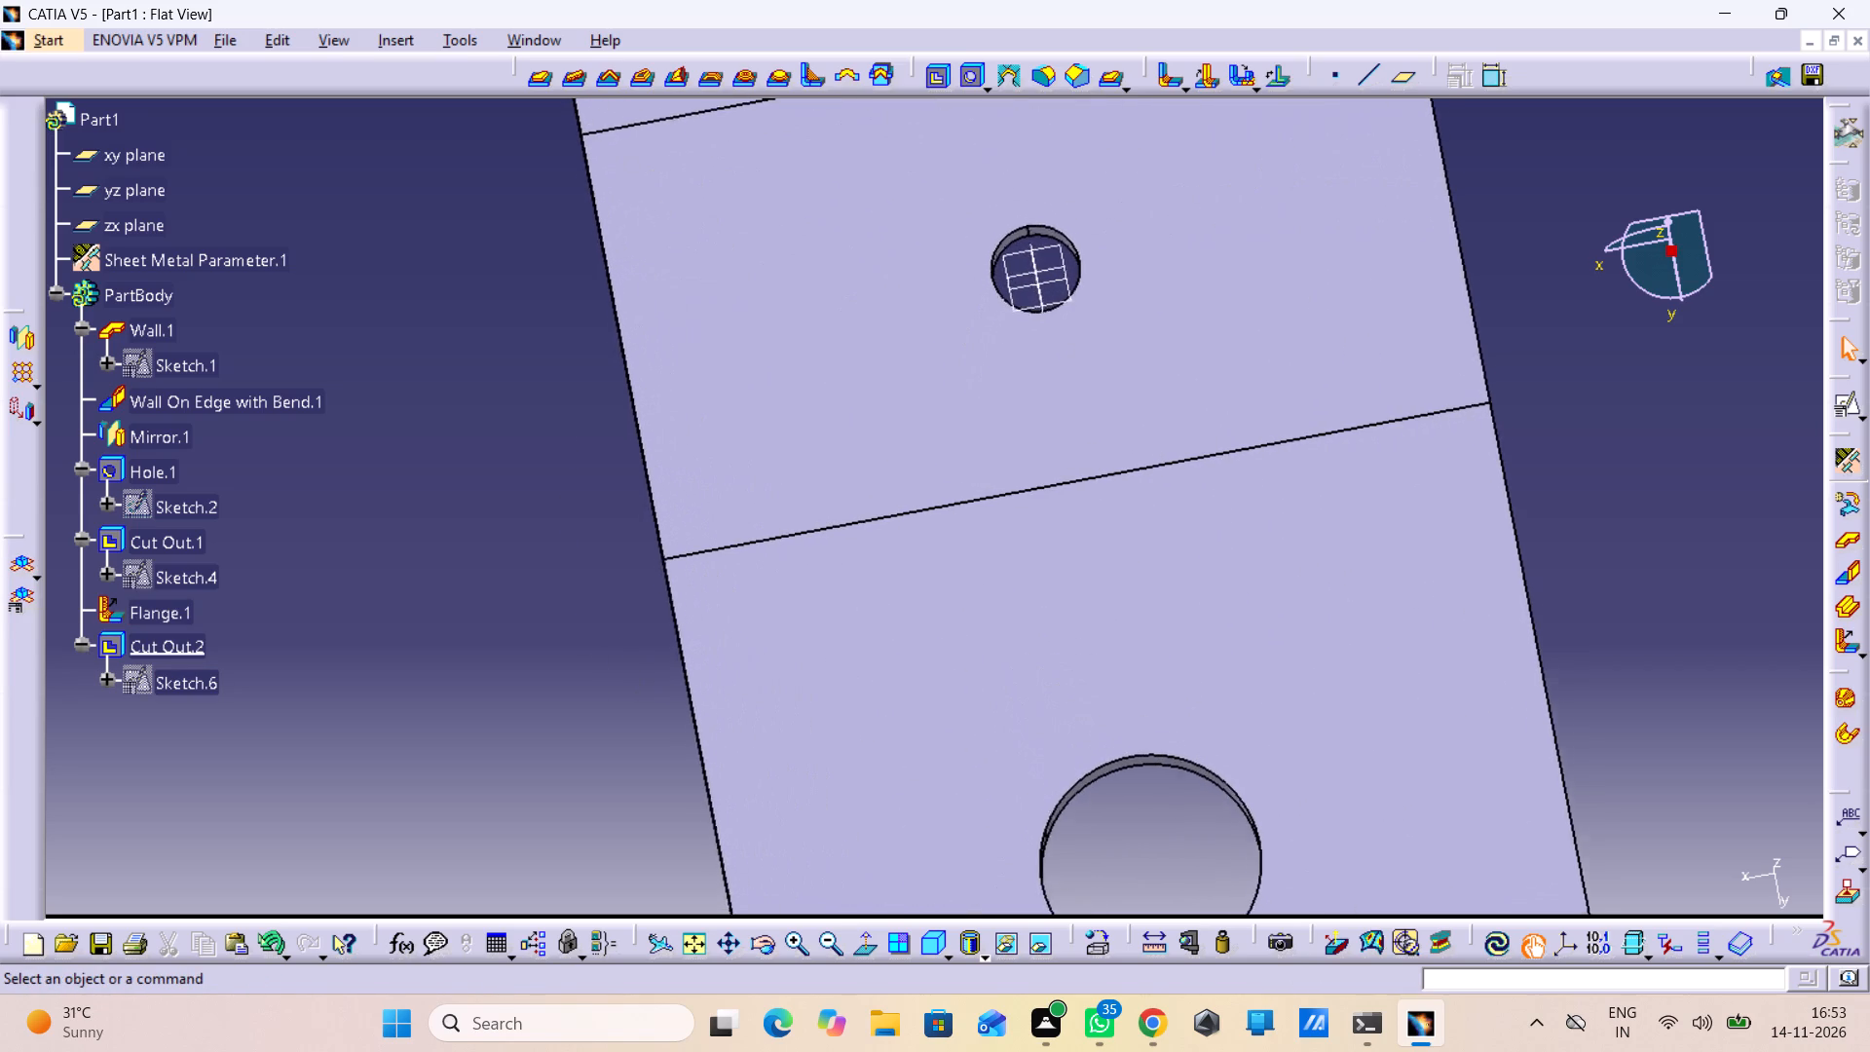
pyautogui.moveTo(635, 423); pyautogui.dragTo(633, 415, button='middle')
pyautogui.moveTo(633, 415); pyautogui.dragTo(625, 542, button='middle')
pyautogui.rightClick(633, 415)
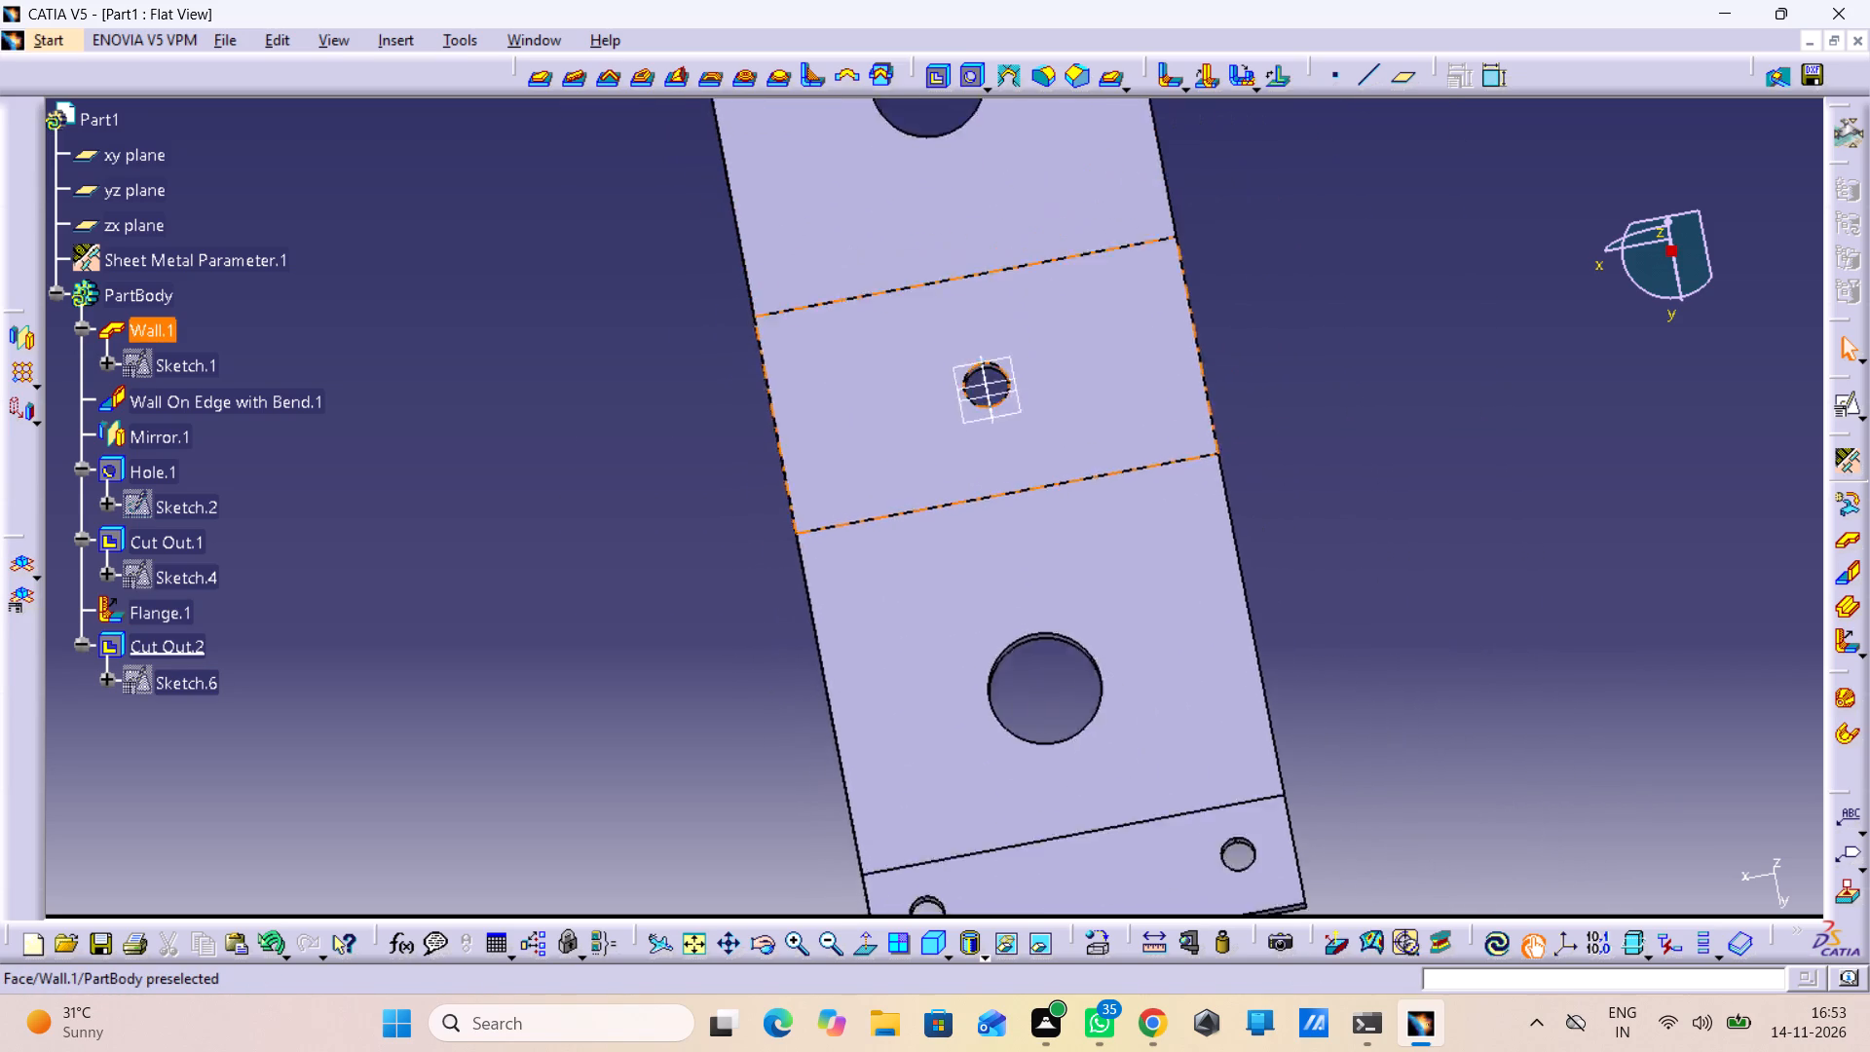
pyautogui.moveTo(625, 542); pyautogui.dragTo(625, 631, button='middle')
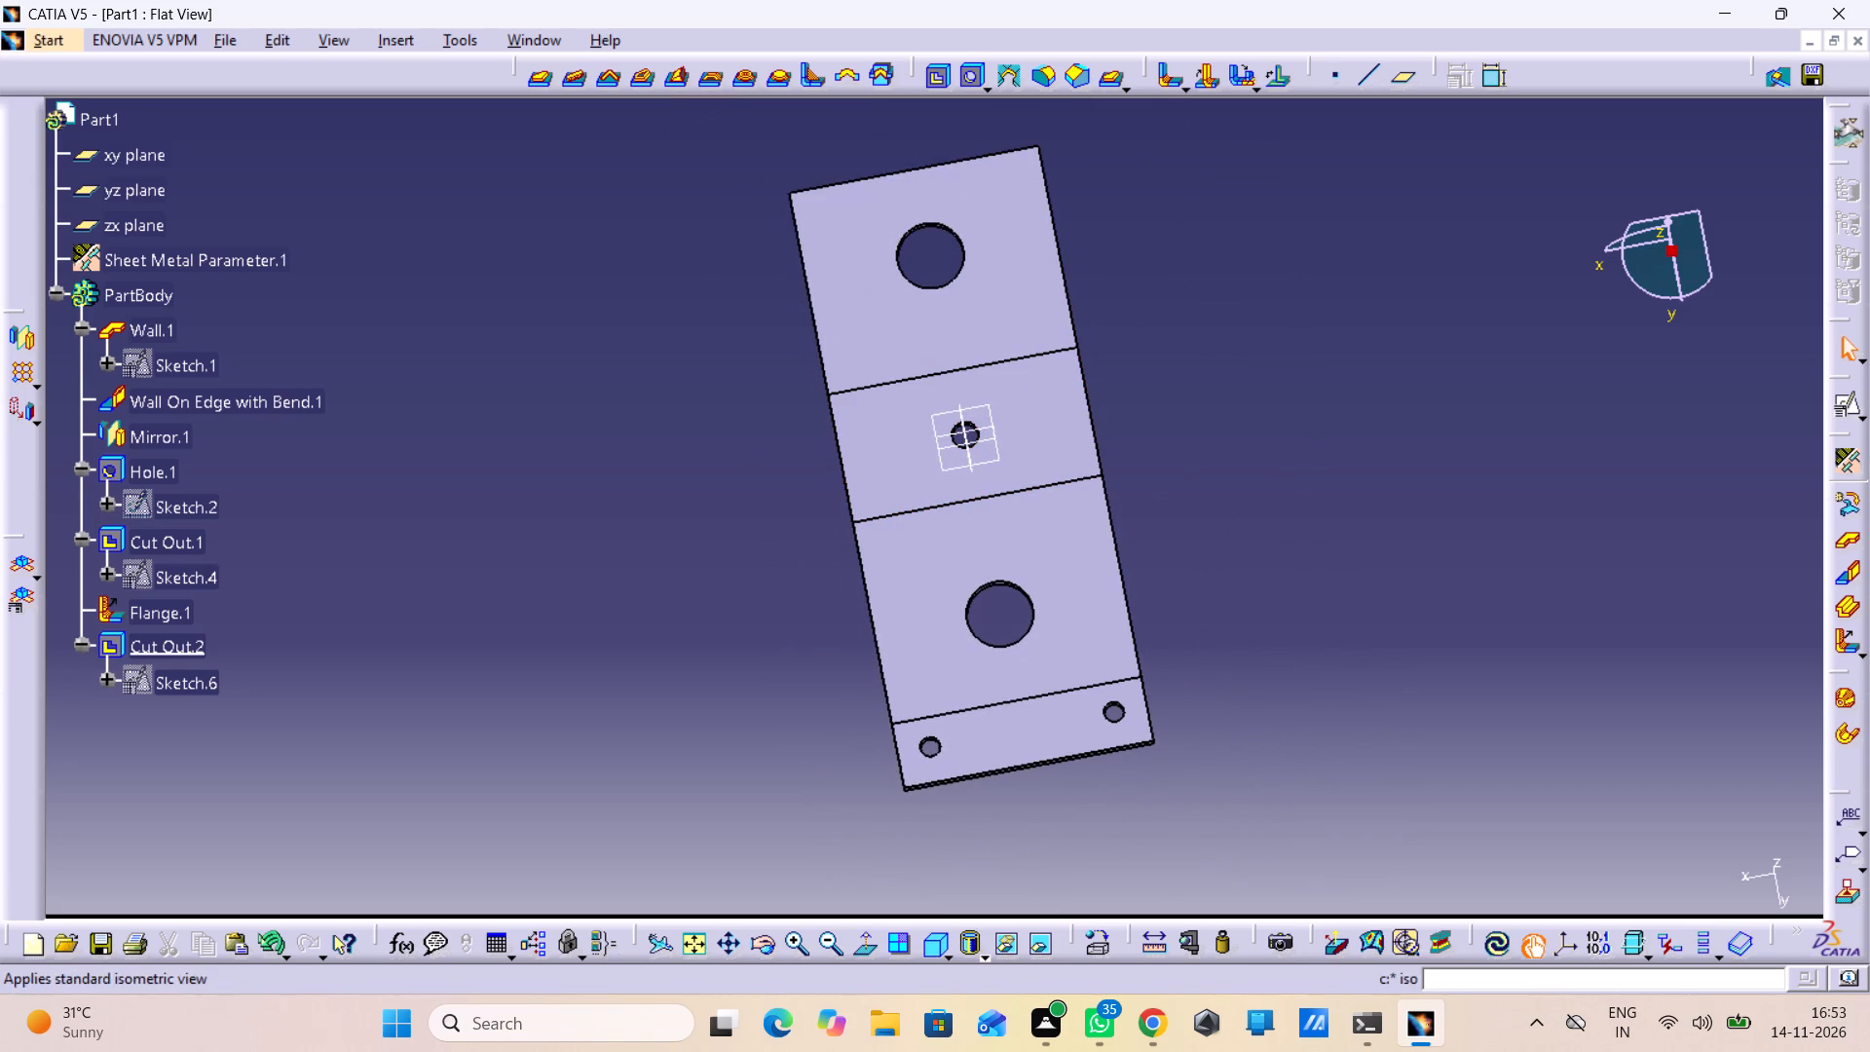
pyautogui.click(949, 954)
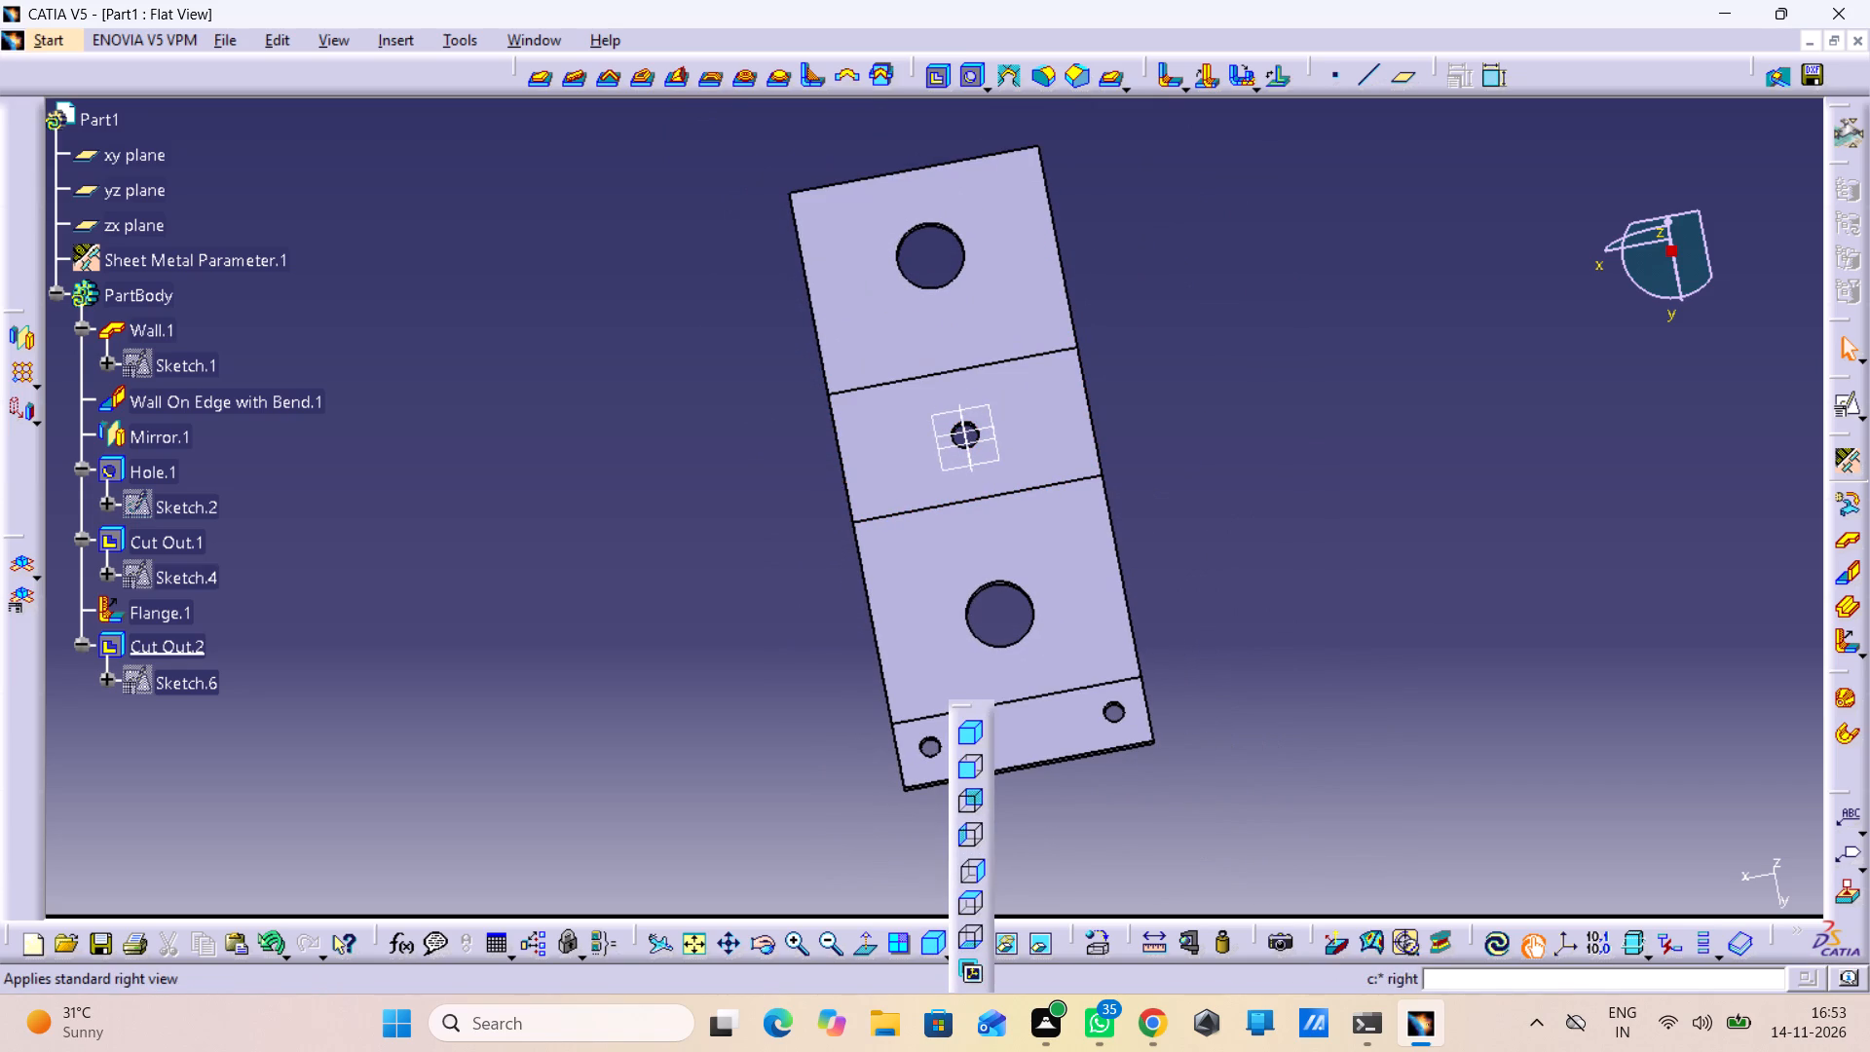
pyautogui.click(970, 909)
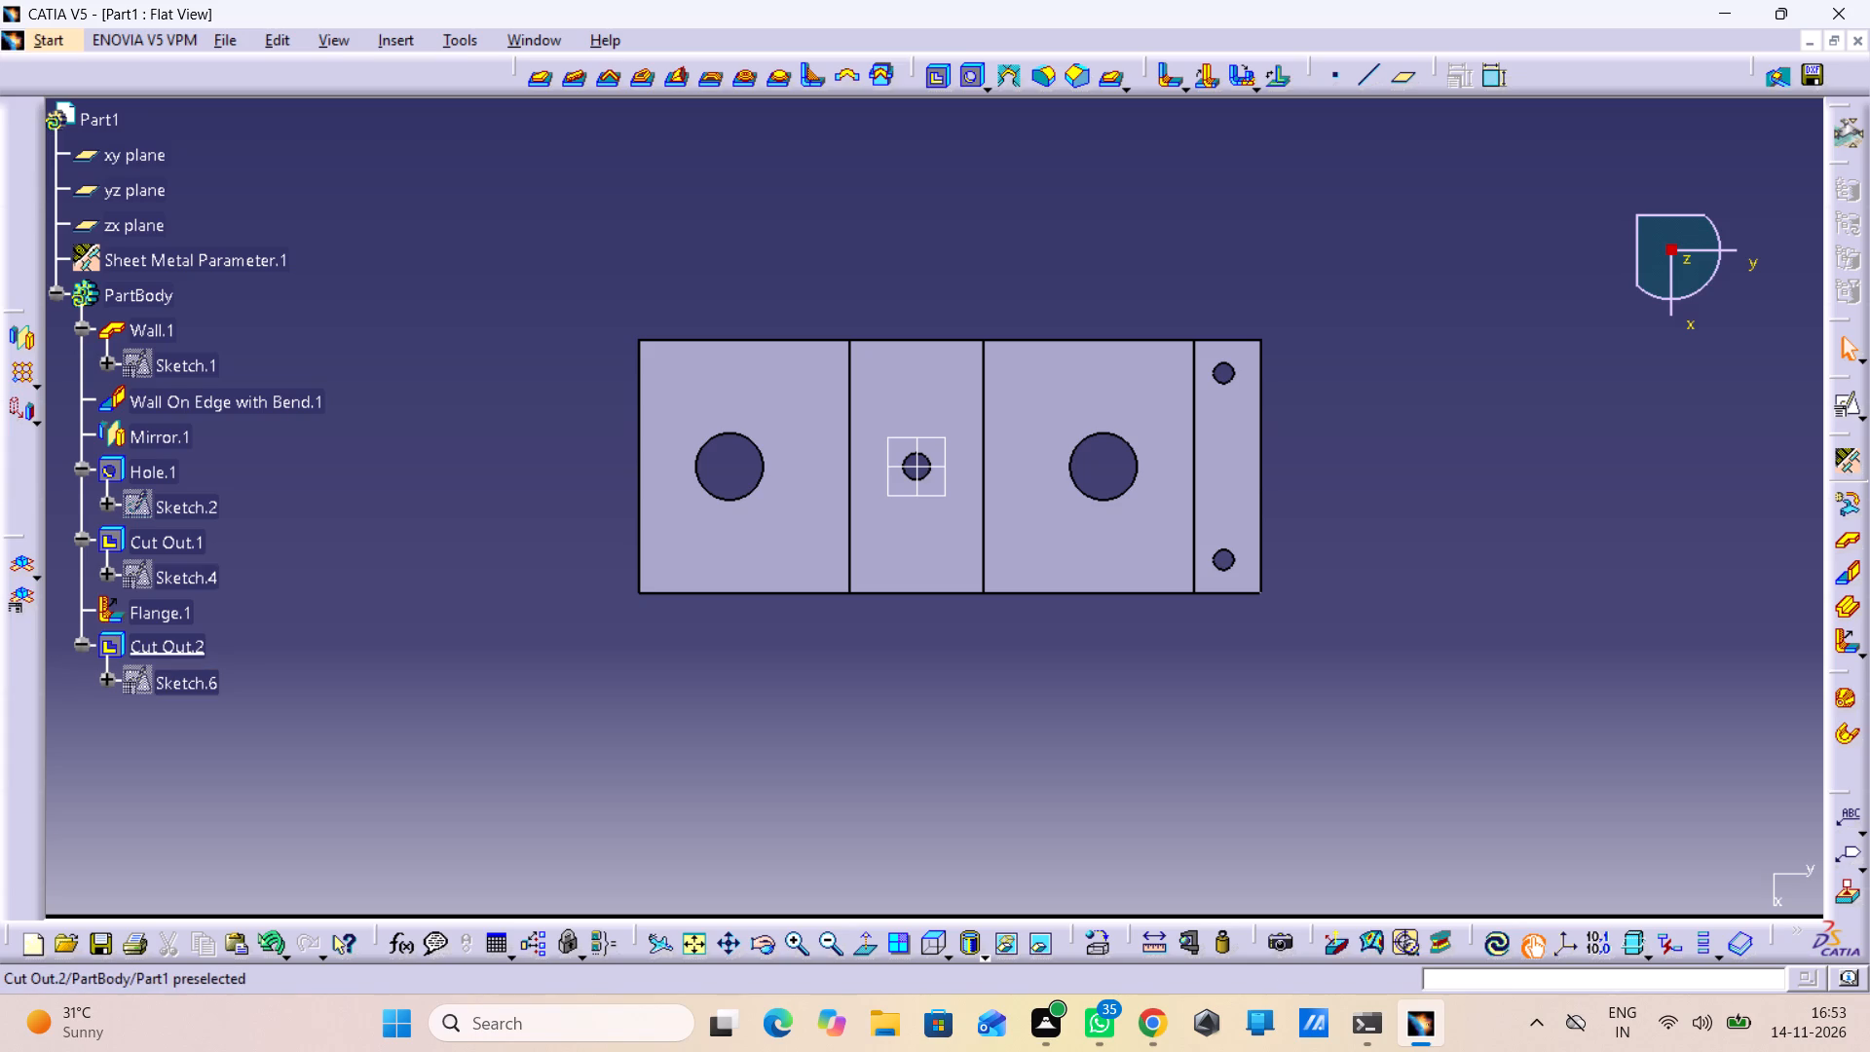
pyautogui.click(19, 566)
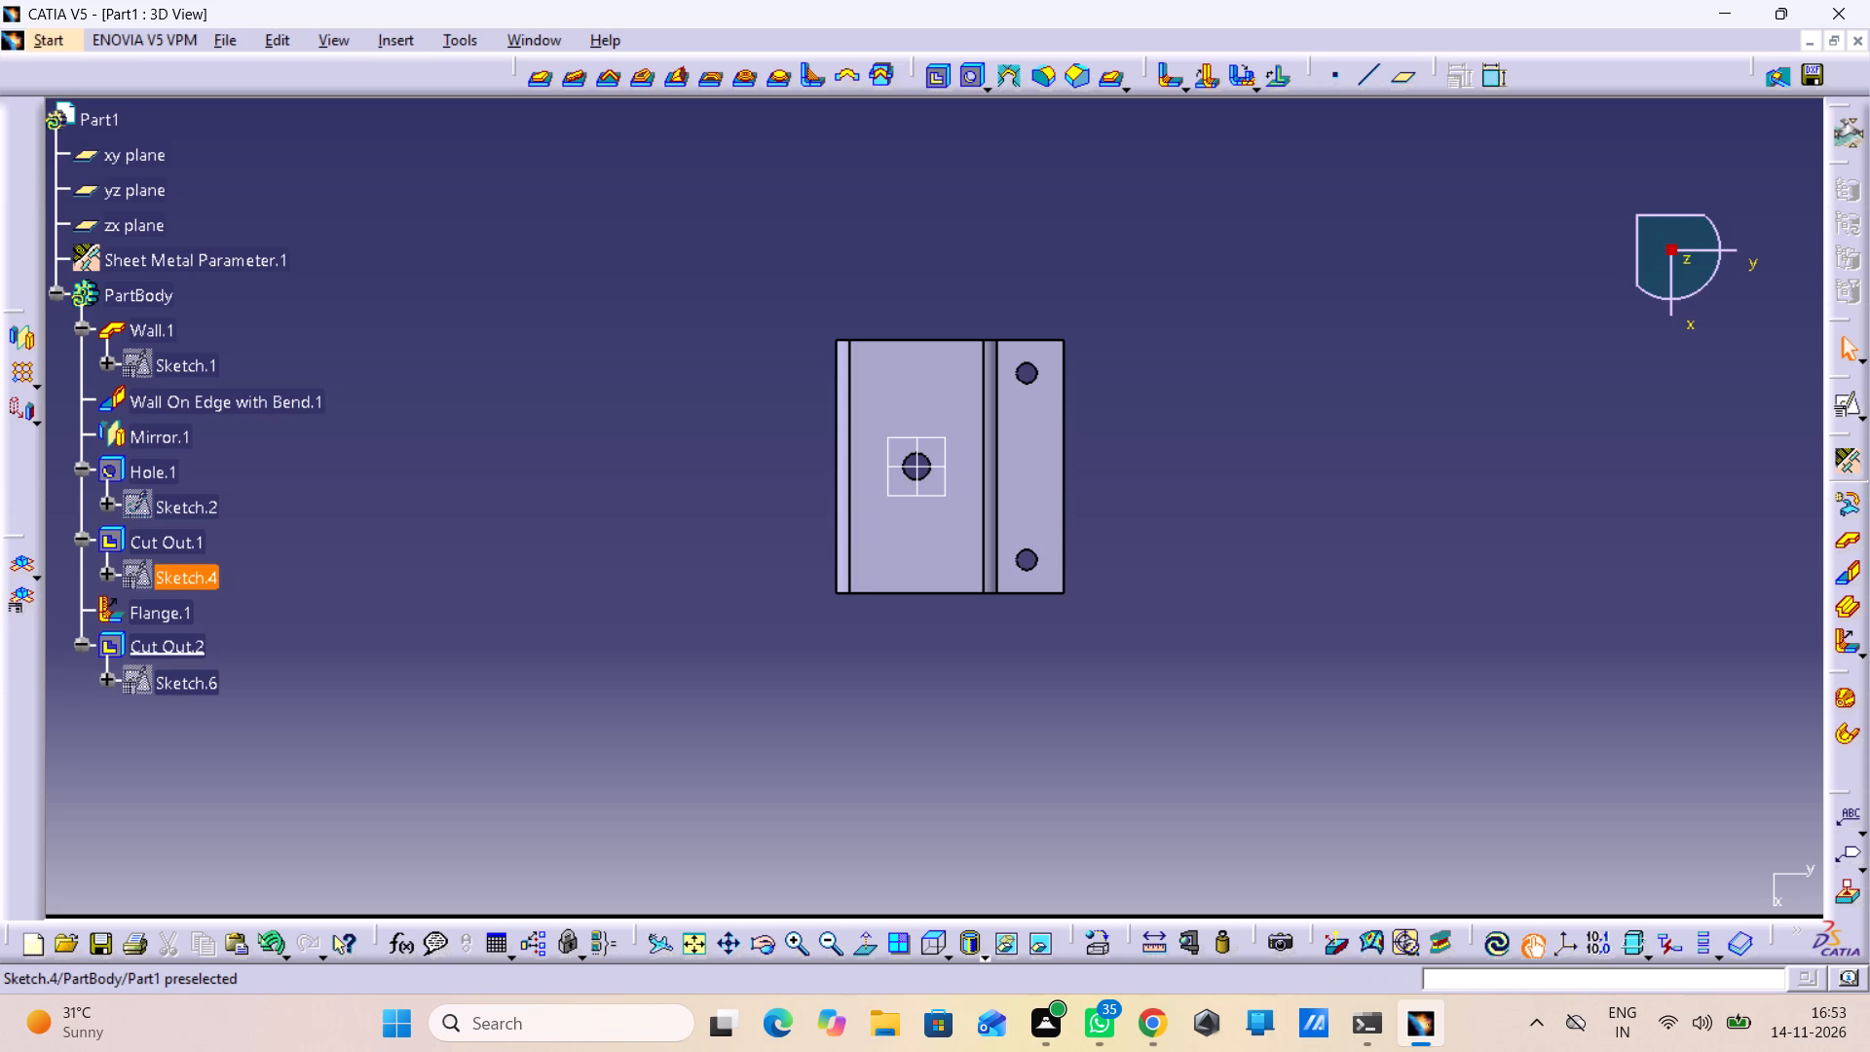
# Mirror the flange across the zx plane to the opposite side wall.
pyautogui.click(133, 618)
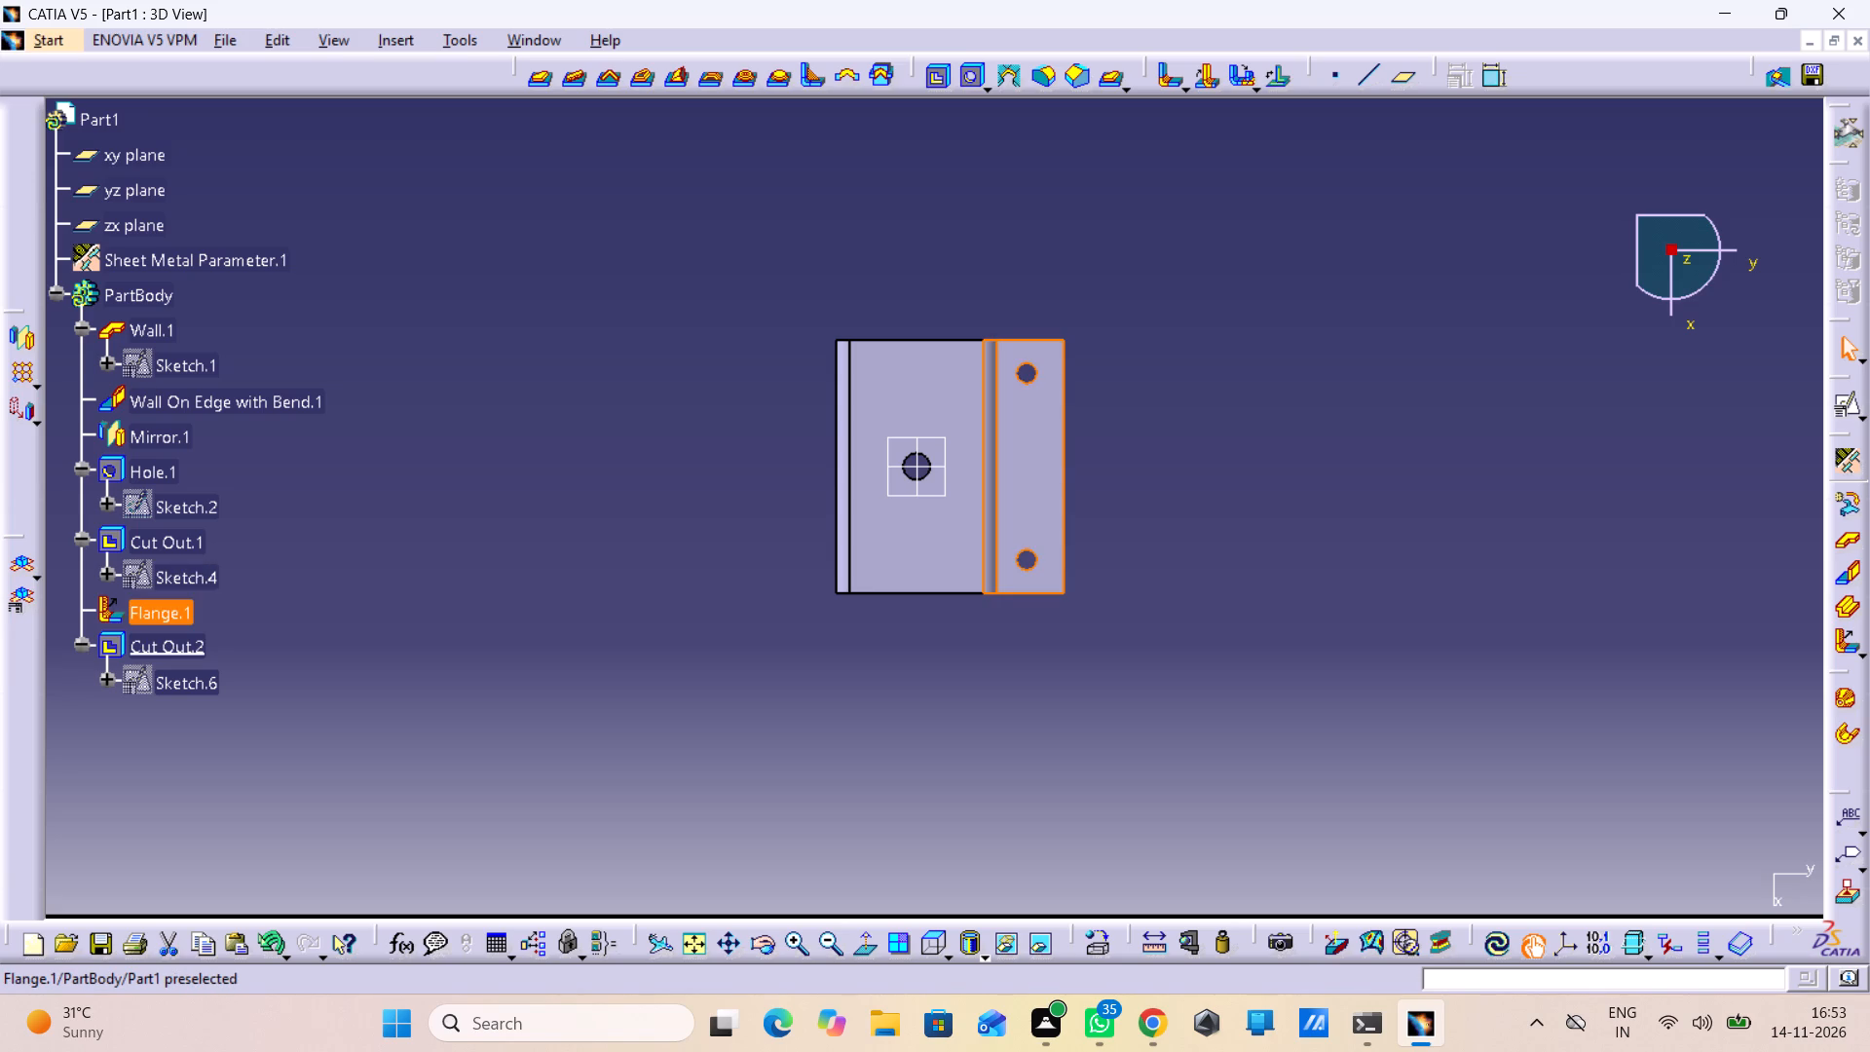
pyautogui.click(19, 334)
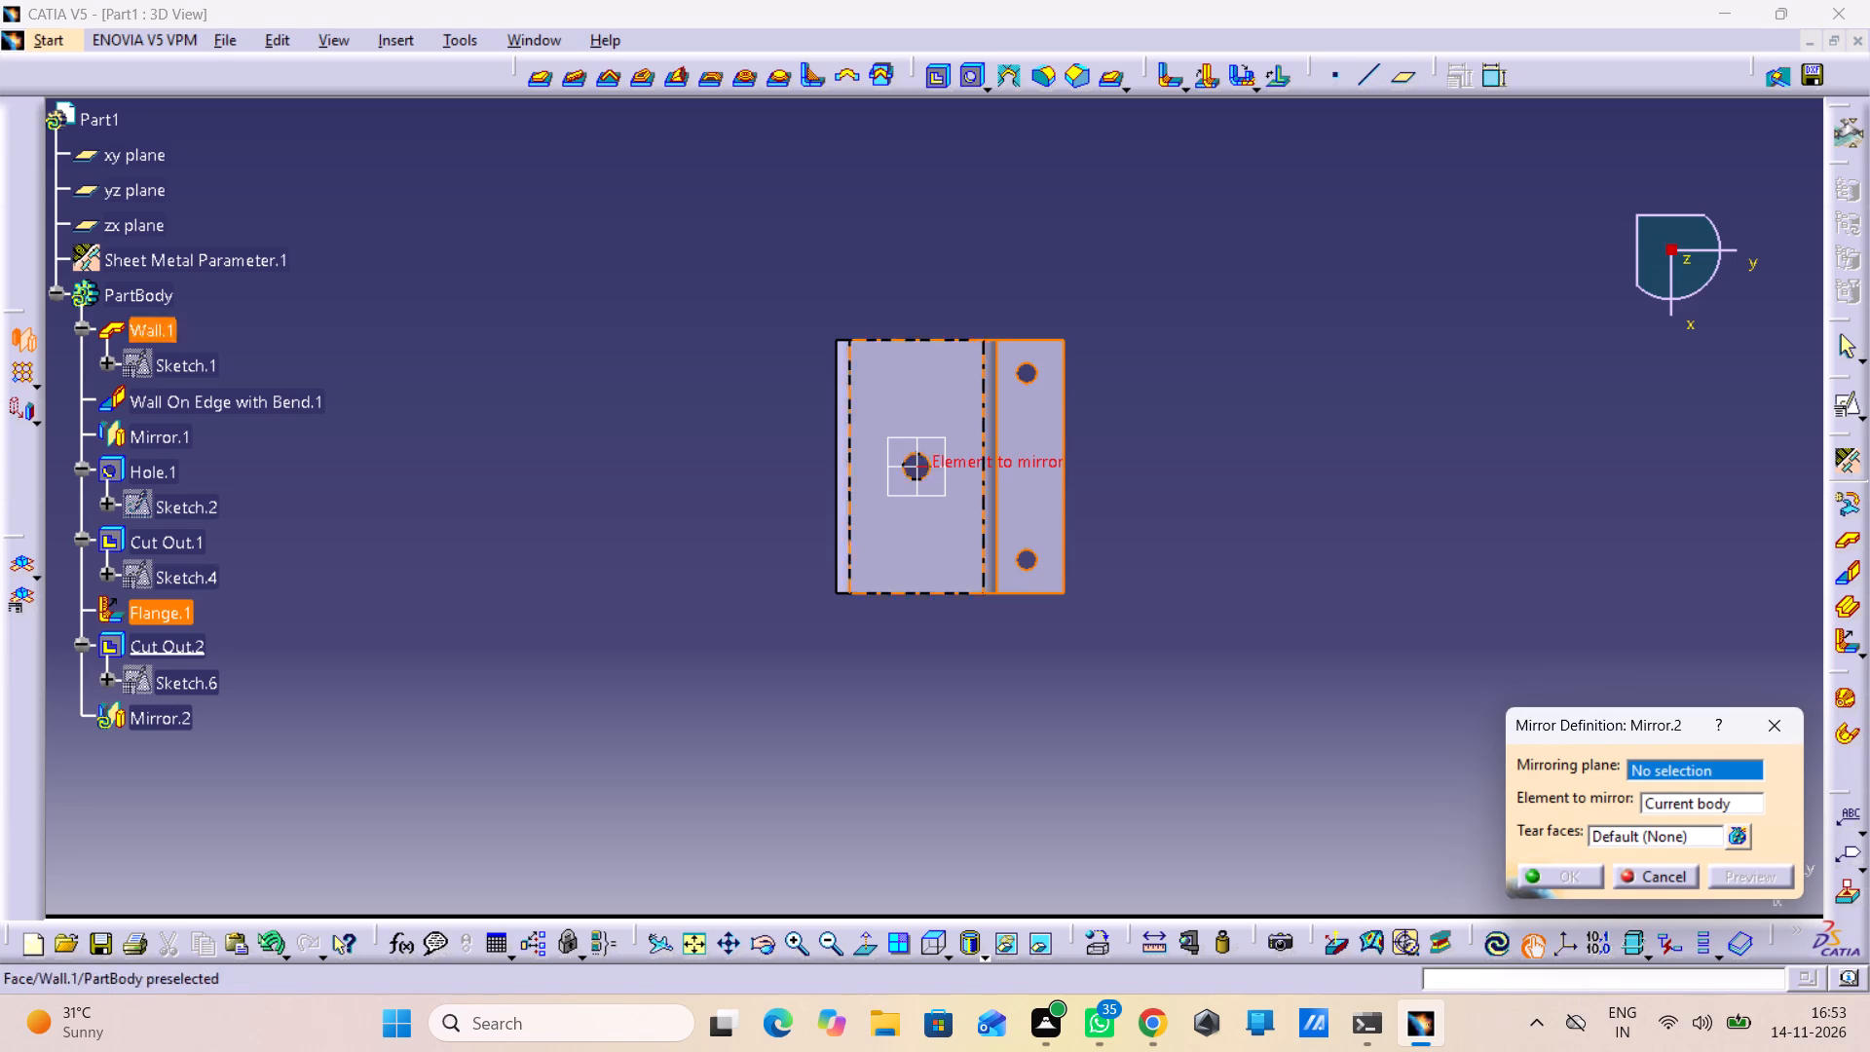
pyautogui.click(916, 484)
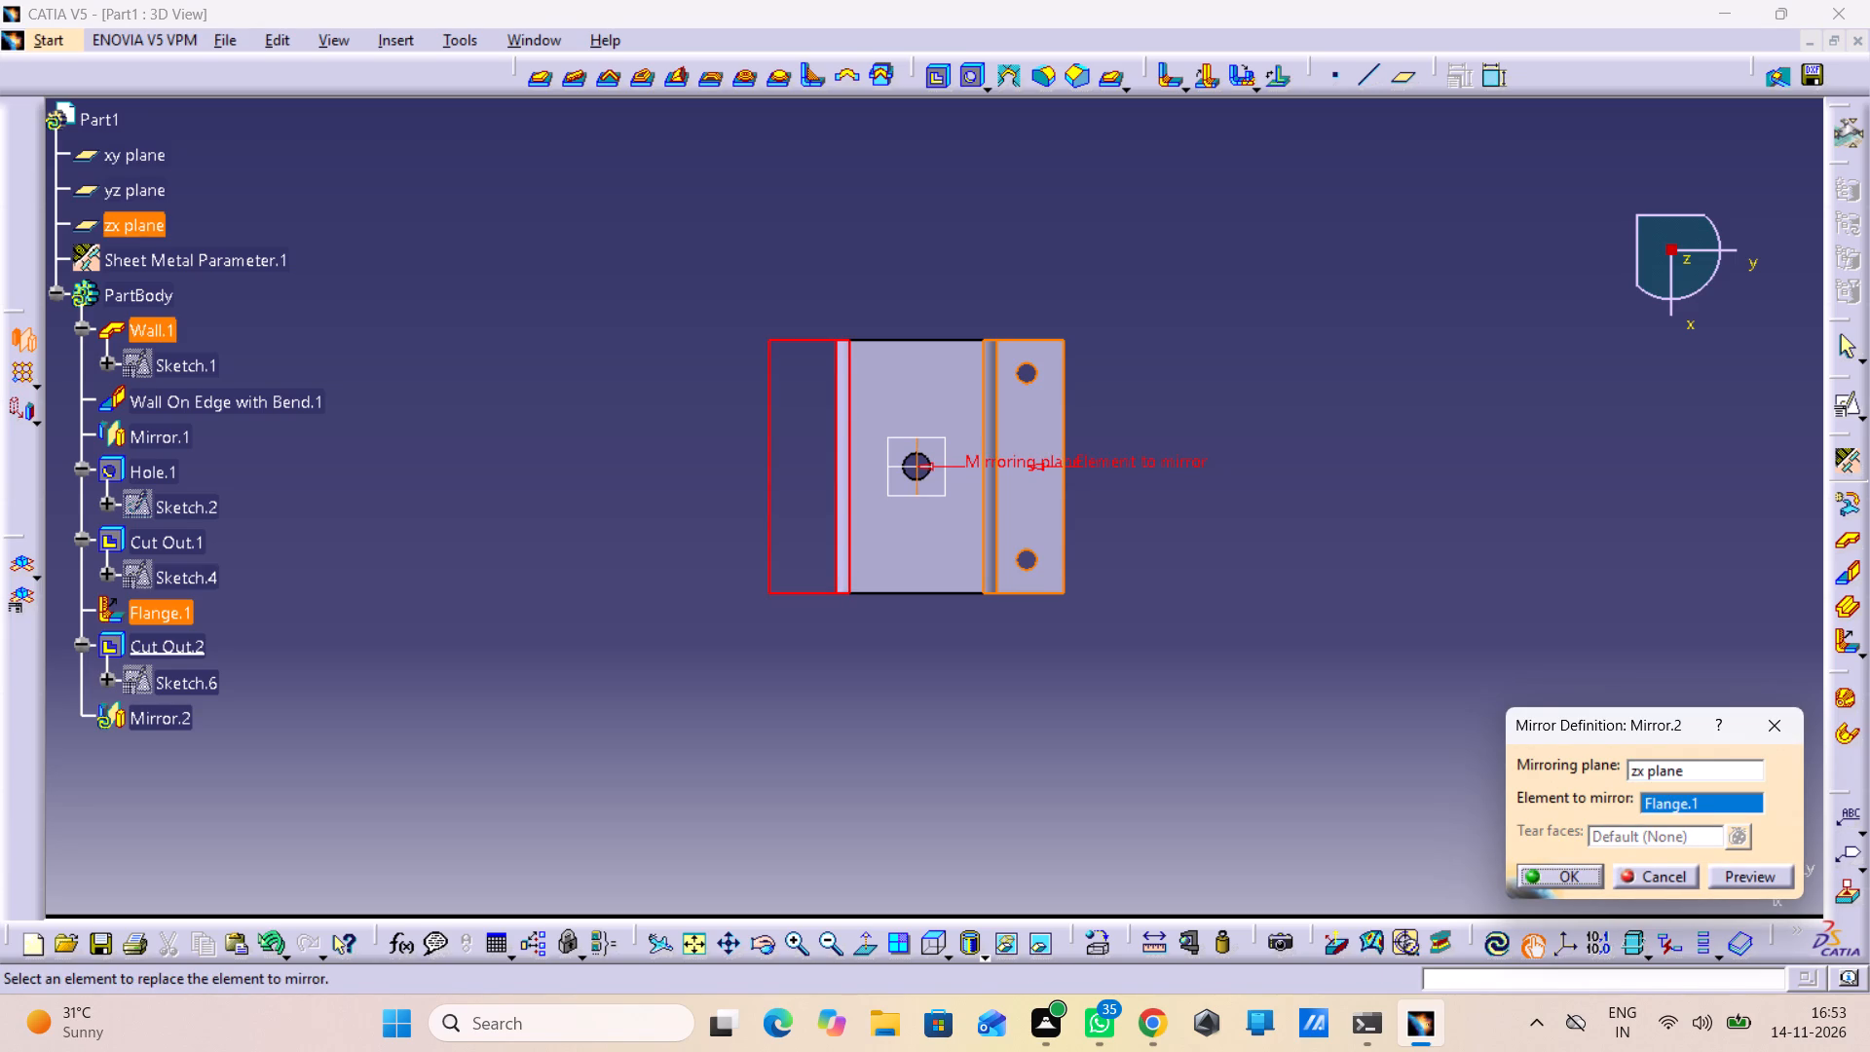
pyautogui.click(1553, 872)
pyautogui.click(1254, 818)
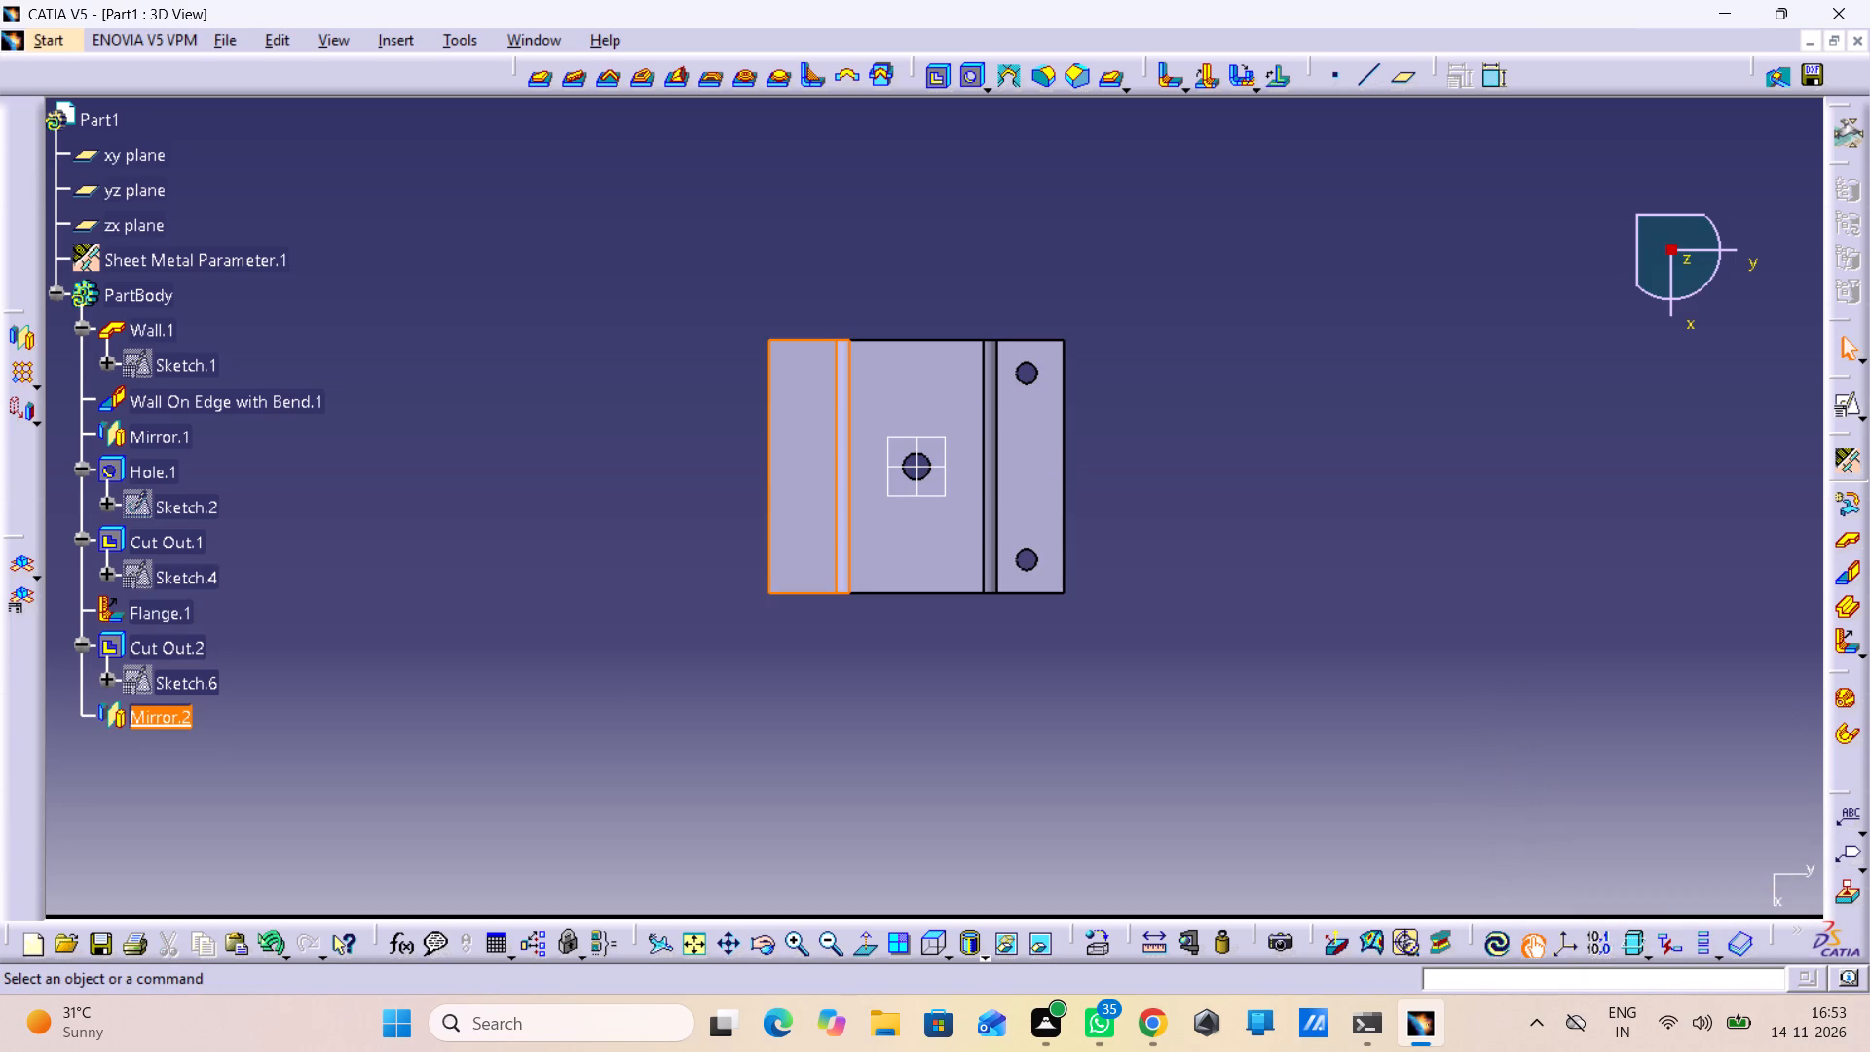
# Mirror the cutout of the two flange holes across the zx plane onto the opposite flange.
pyautogui.moveTo(982, 744); pyautogui.dragTo(966, 713, button='middle')
pyautogui.moveTo(982, 744); pyautogui.dragTo(966, 713, button='right')
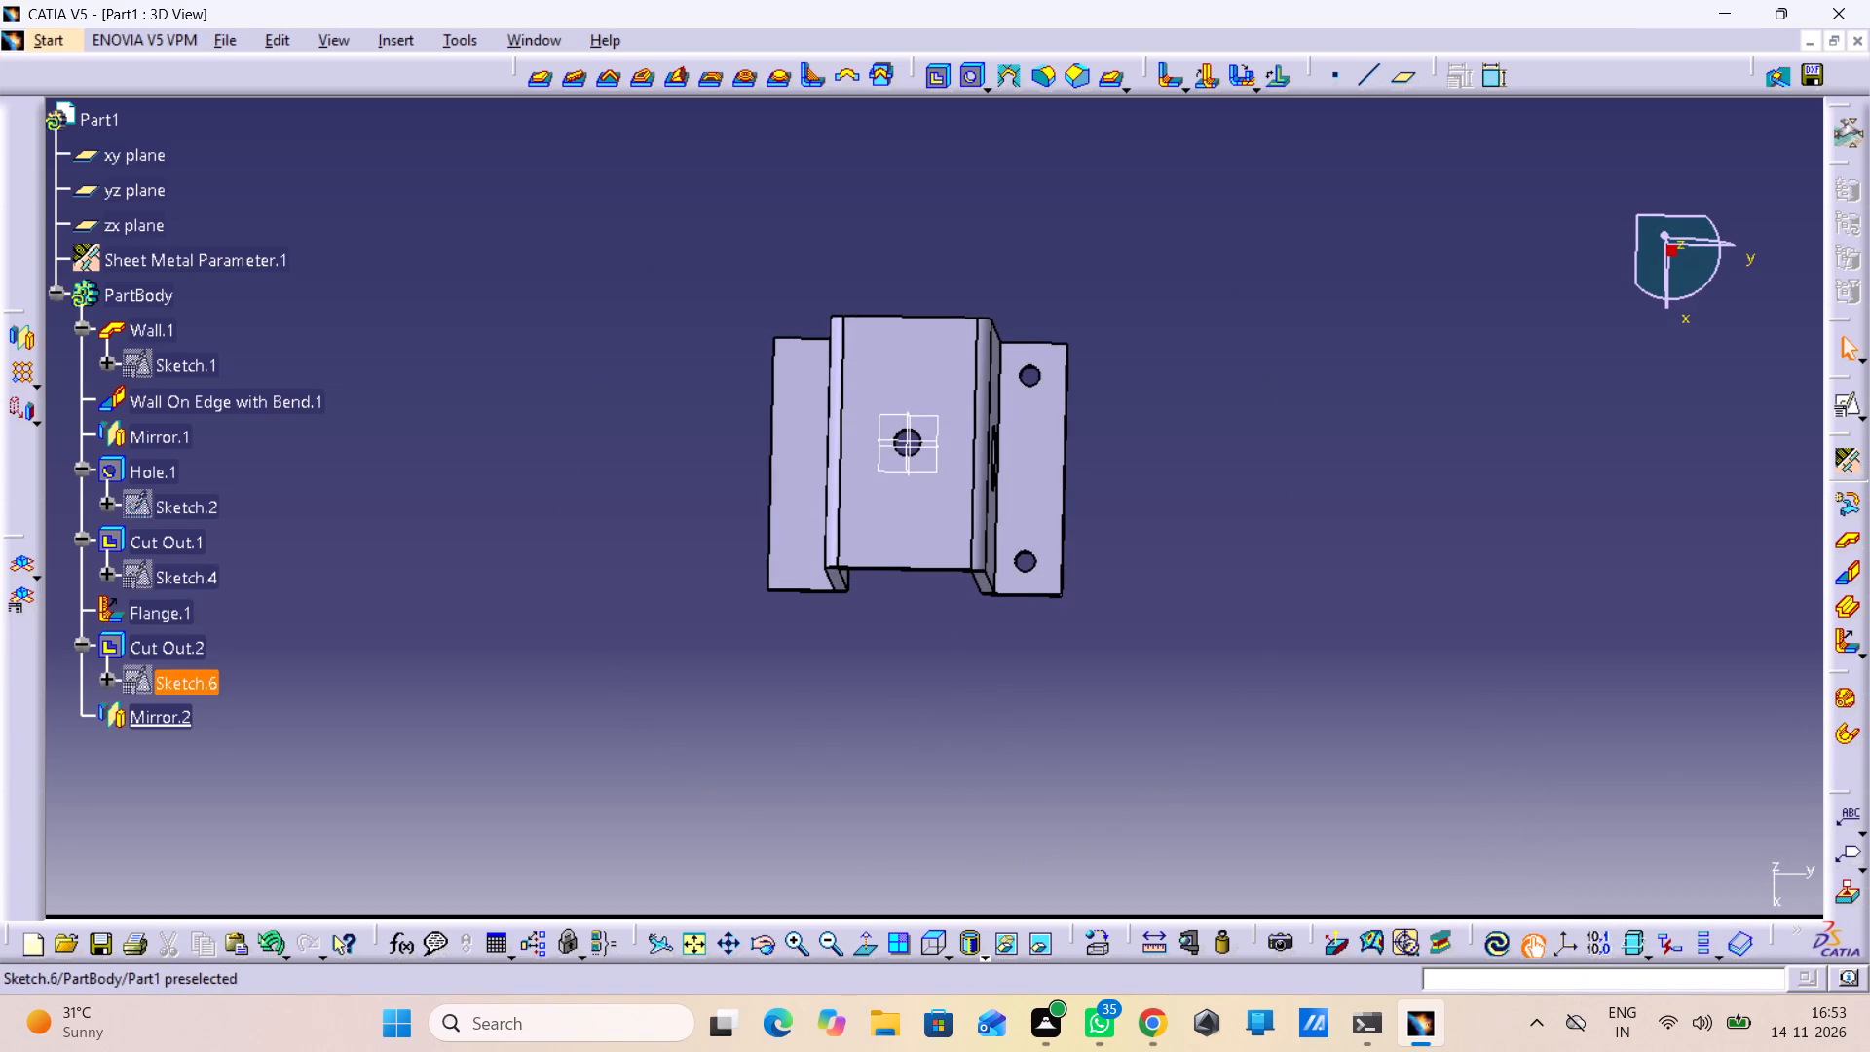
pyautogui.click(161, 655)
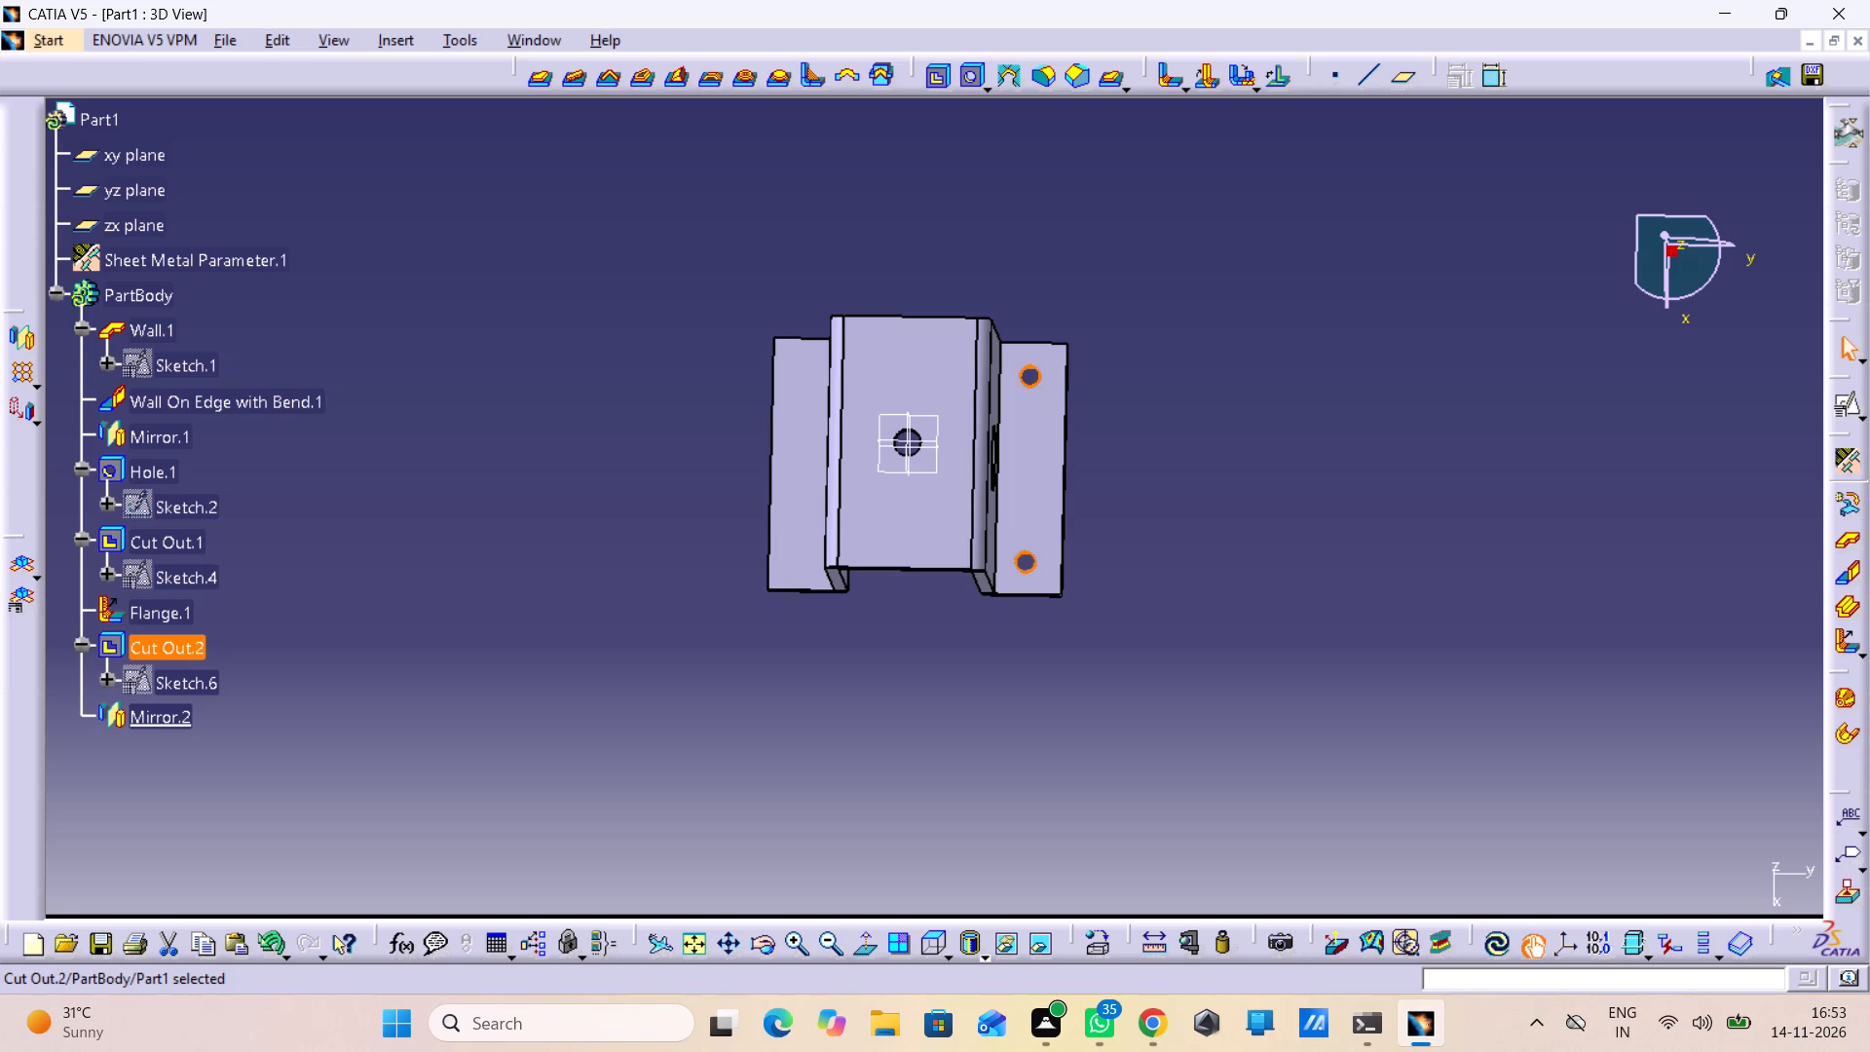
pyautogui.click(16, 340)
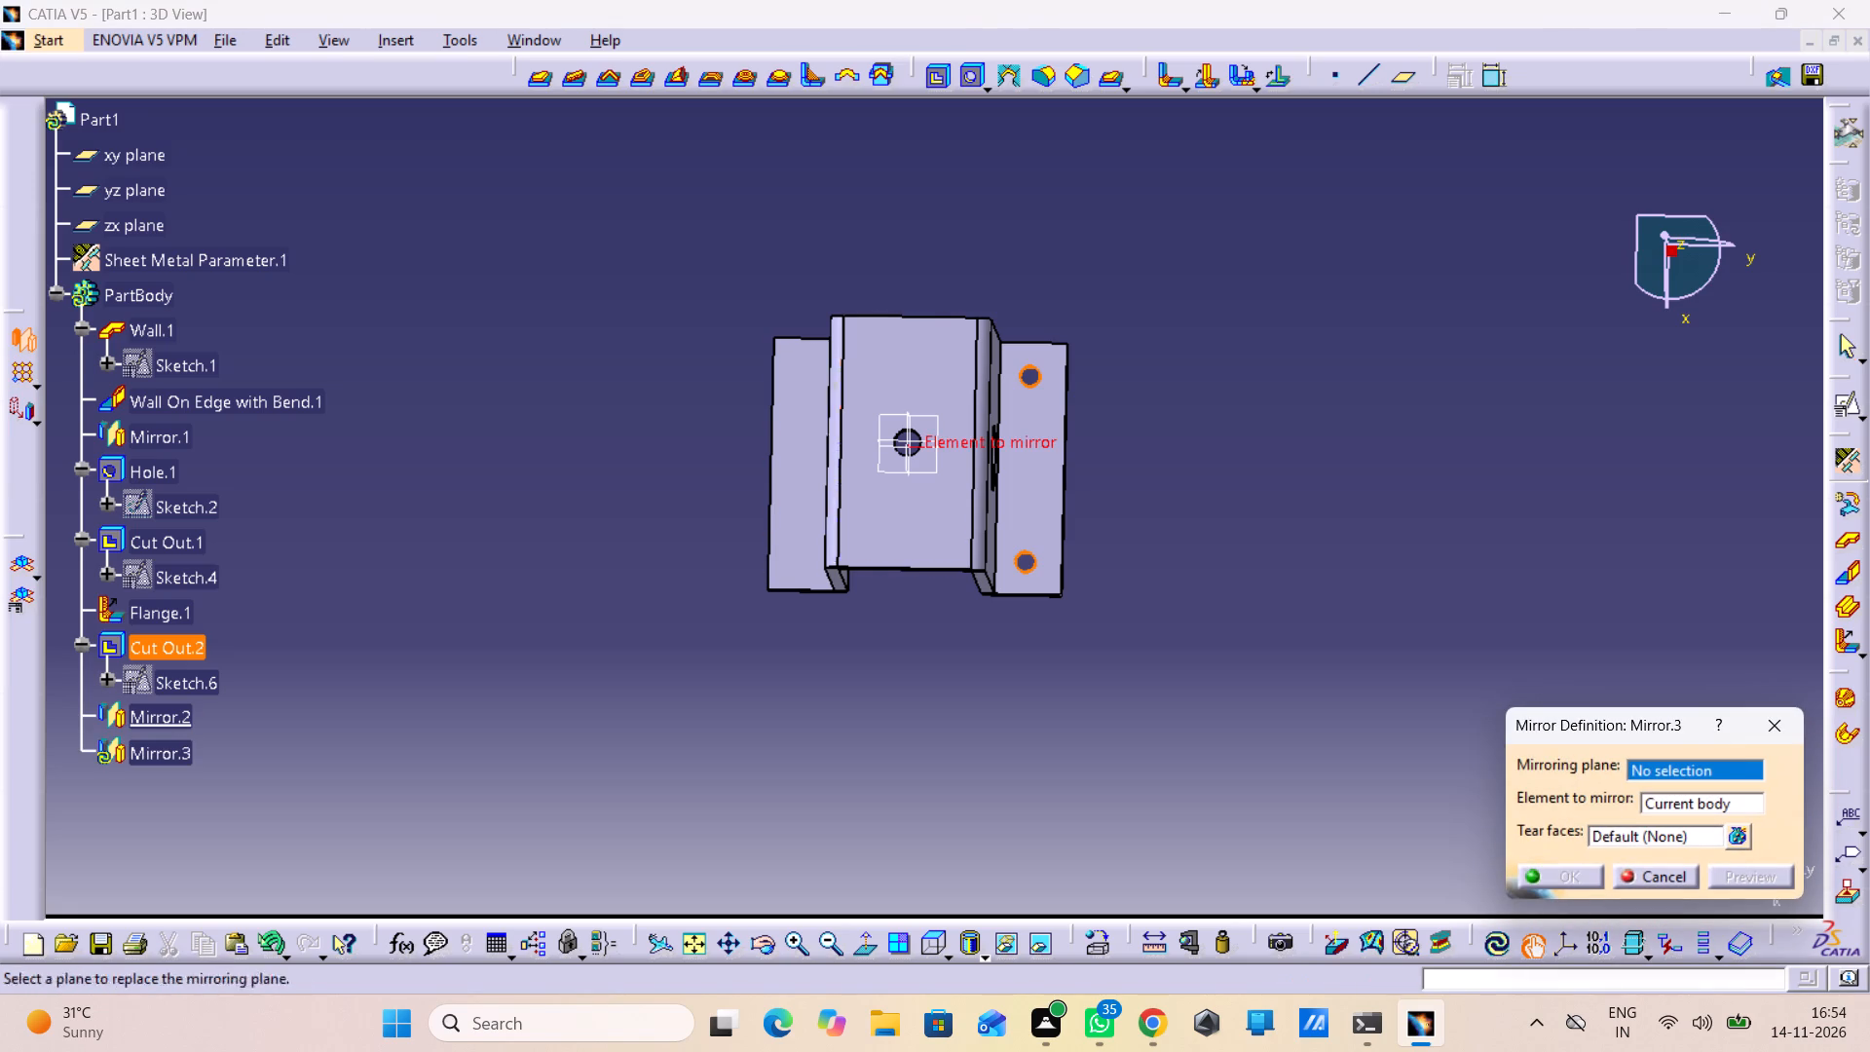
pyautogui.click(904, 456)
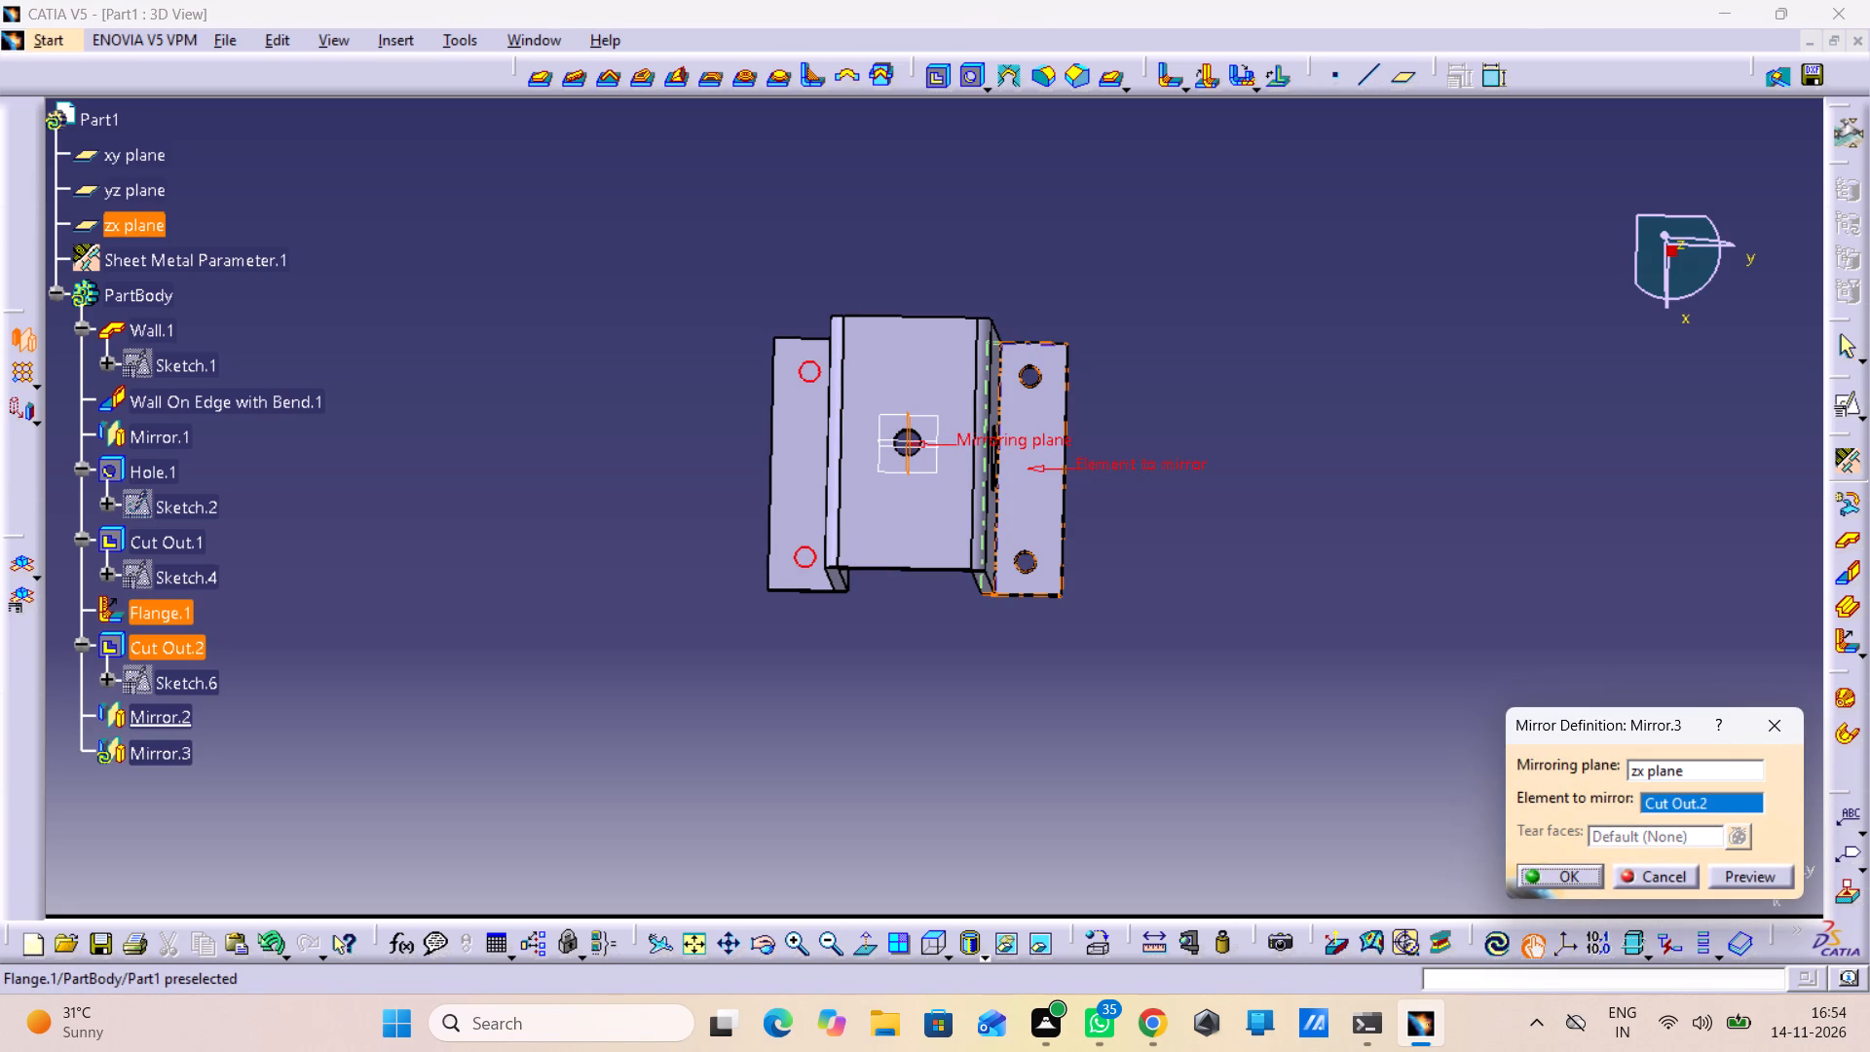
pyautogui.click(1573, 868)
pyautogui.click(1301, 823)
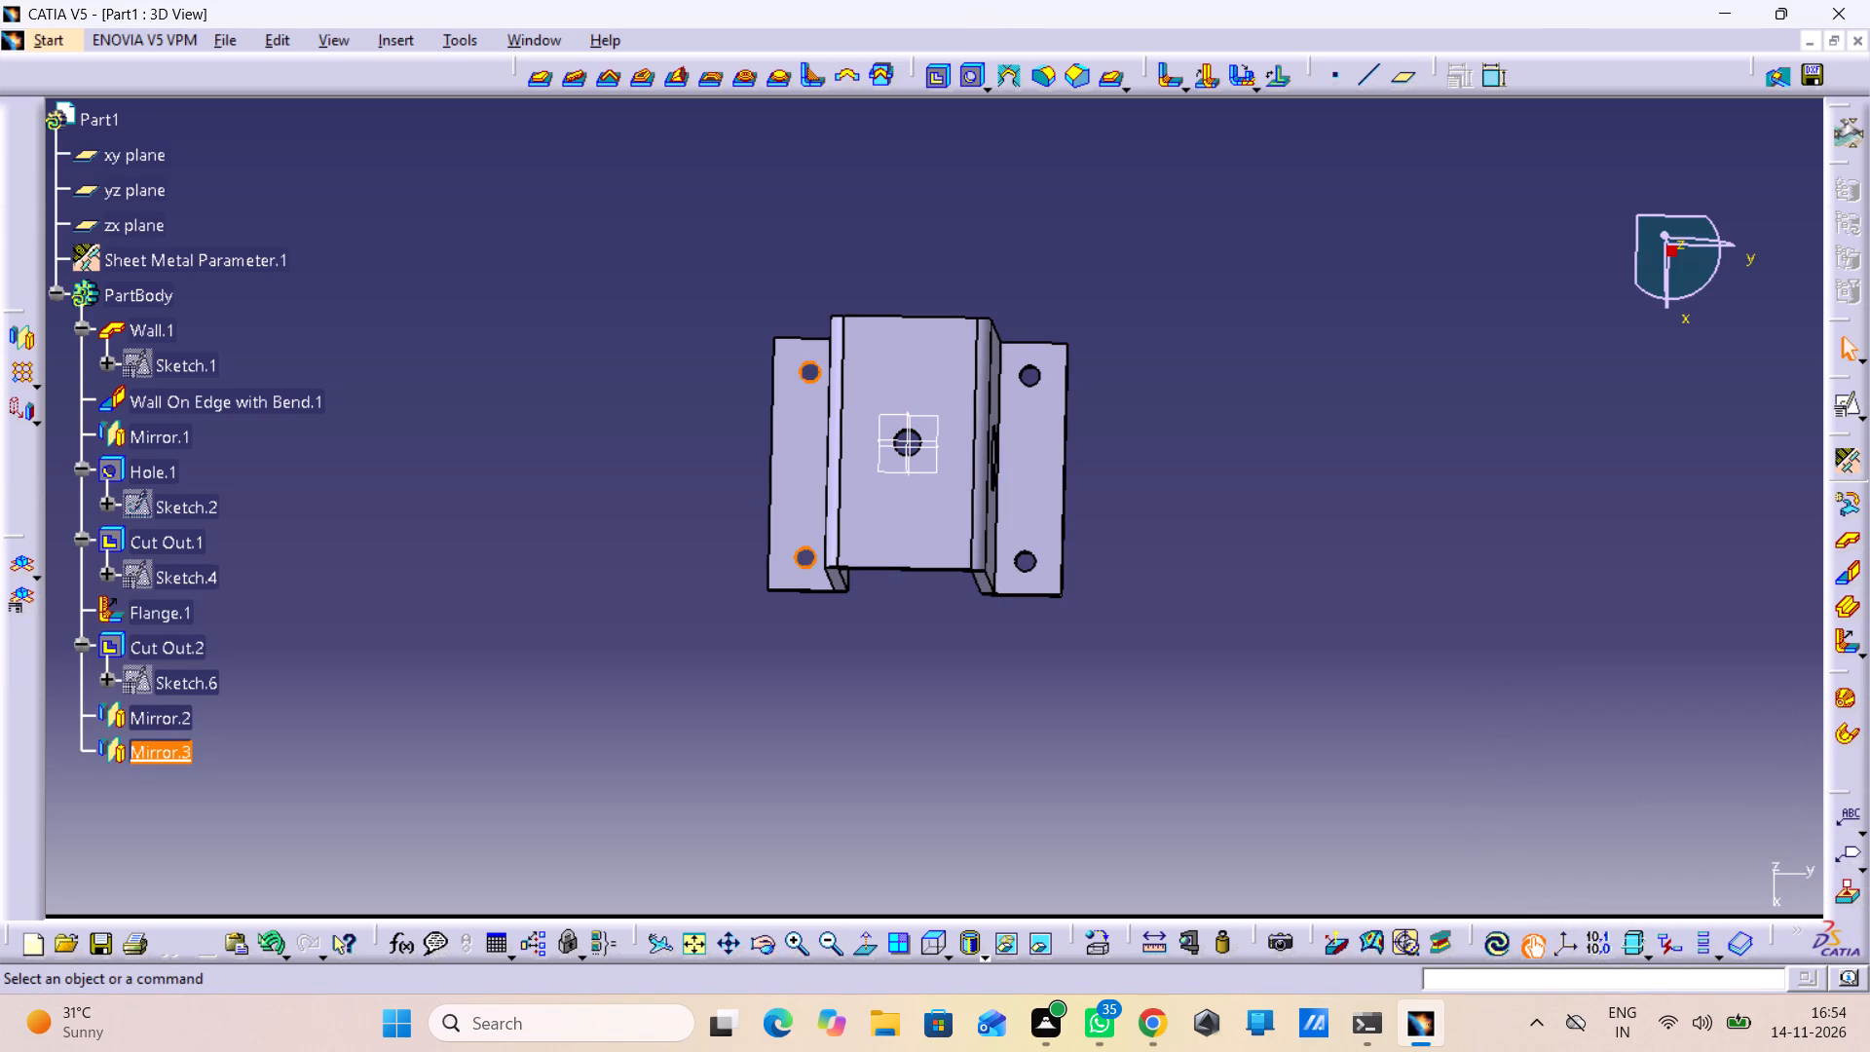
# Unfold the part, examine the flat pattern with both flanges and their holes, and fold it back to the 3D shape.
pyautogui.click(30, 567)
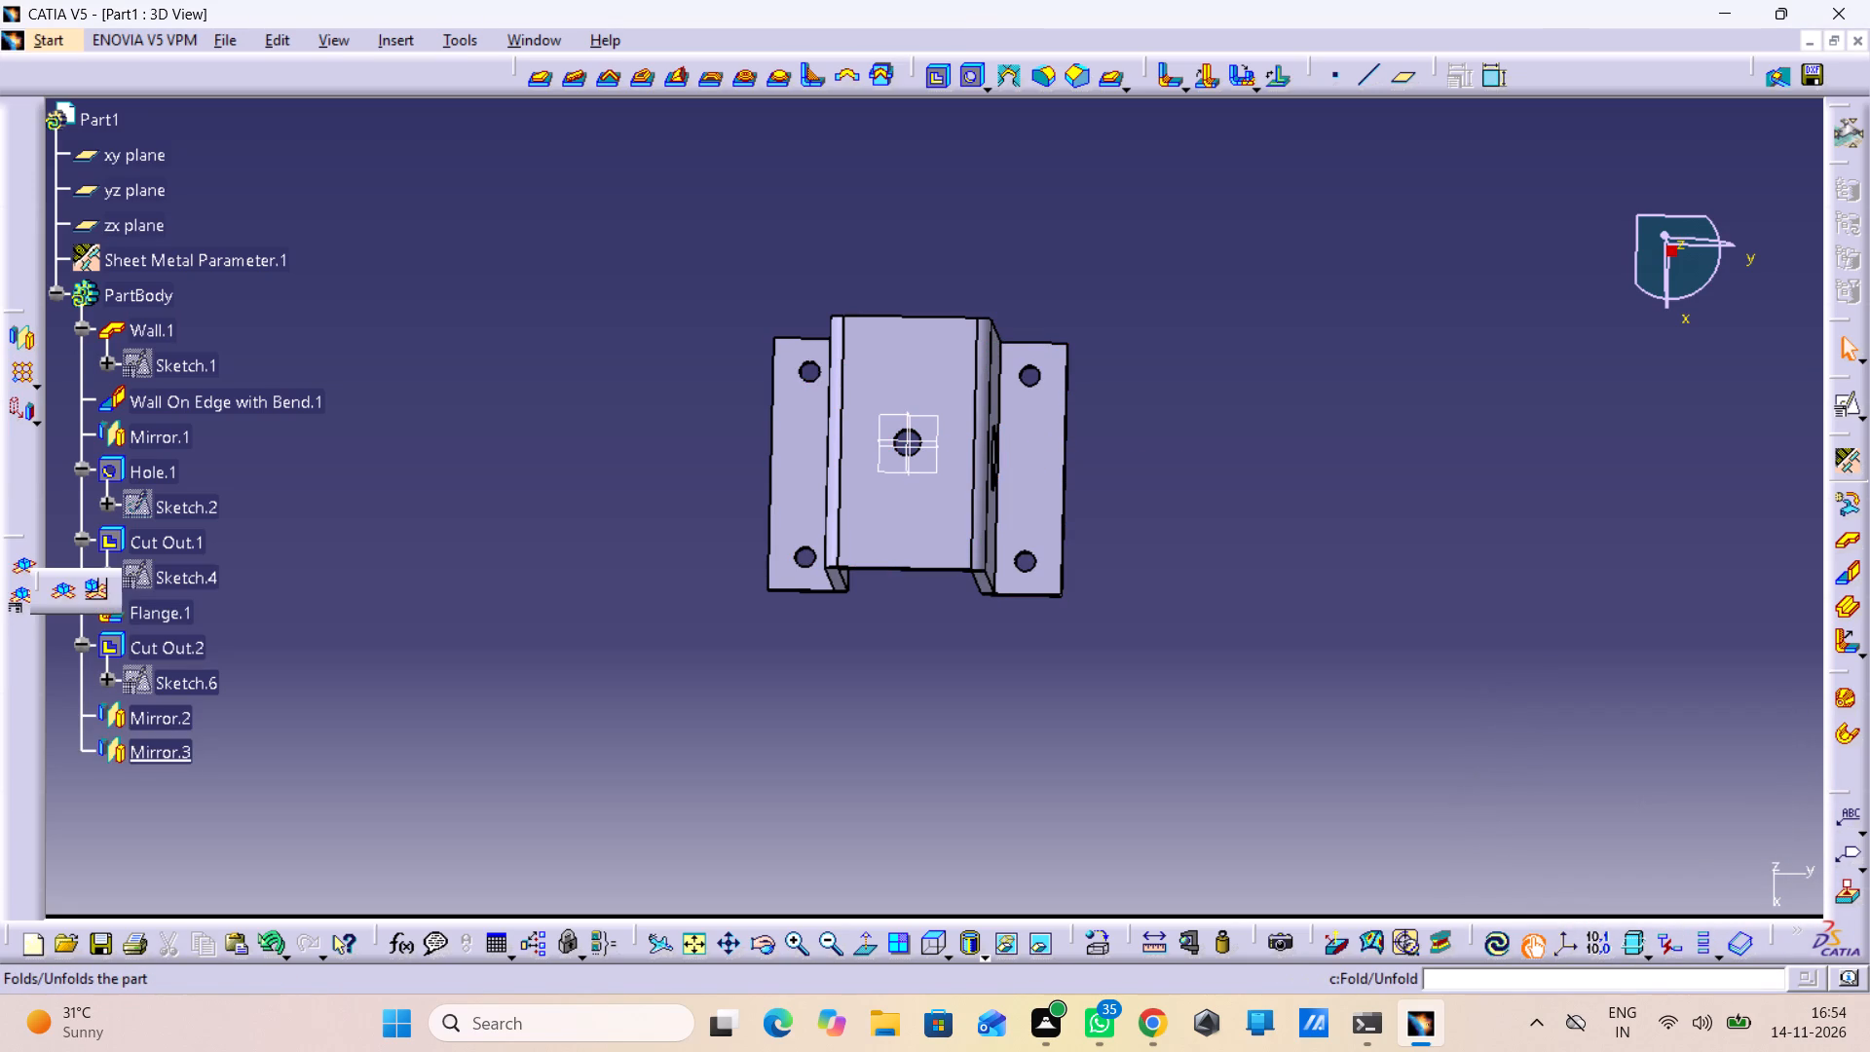
pyautogui.click(73, 586)
pyautogui.moveTo(785, 704); pyautogui.dragTo(761, 527, button='middle')
pyautogui.rightClick(785, 704)
pyautogui.moveTo(759, 505); pyautogui.dragTo(756, 568, button='middle')
pyautogui.rightClick(759, 505)
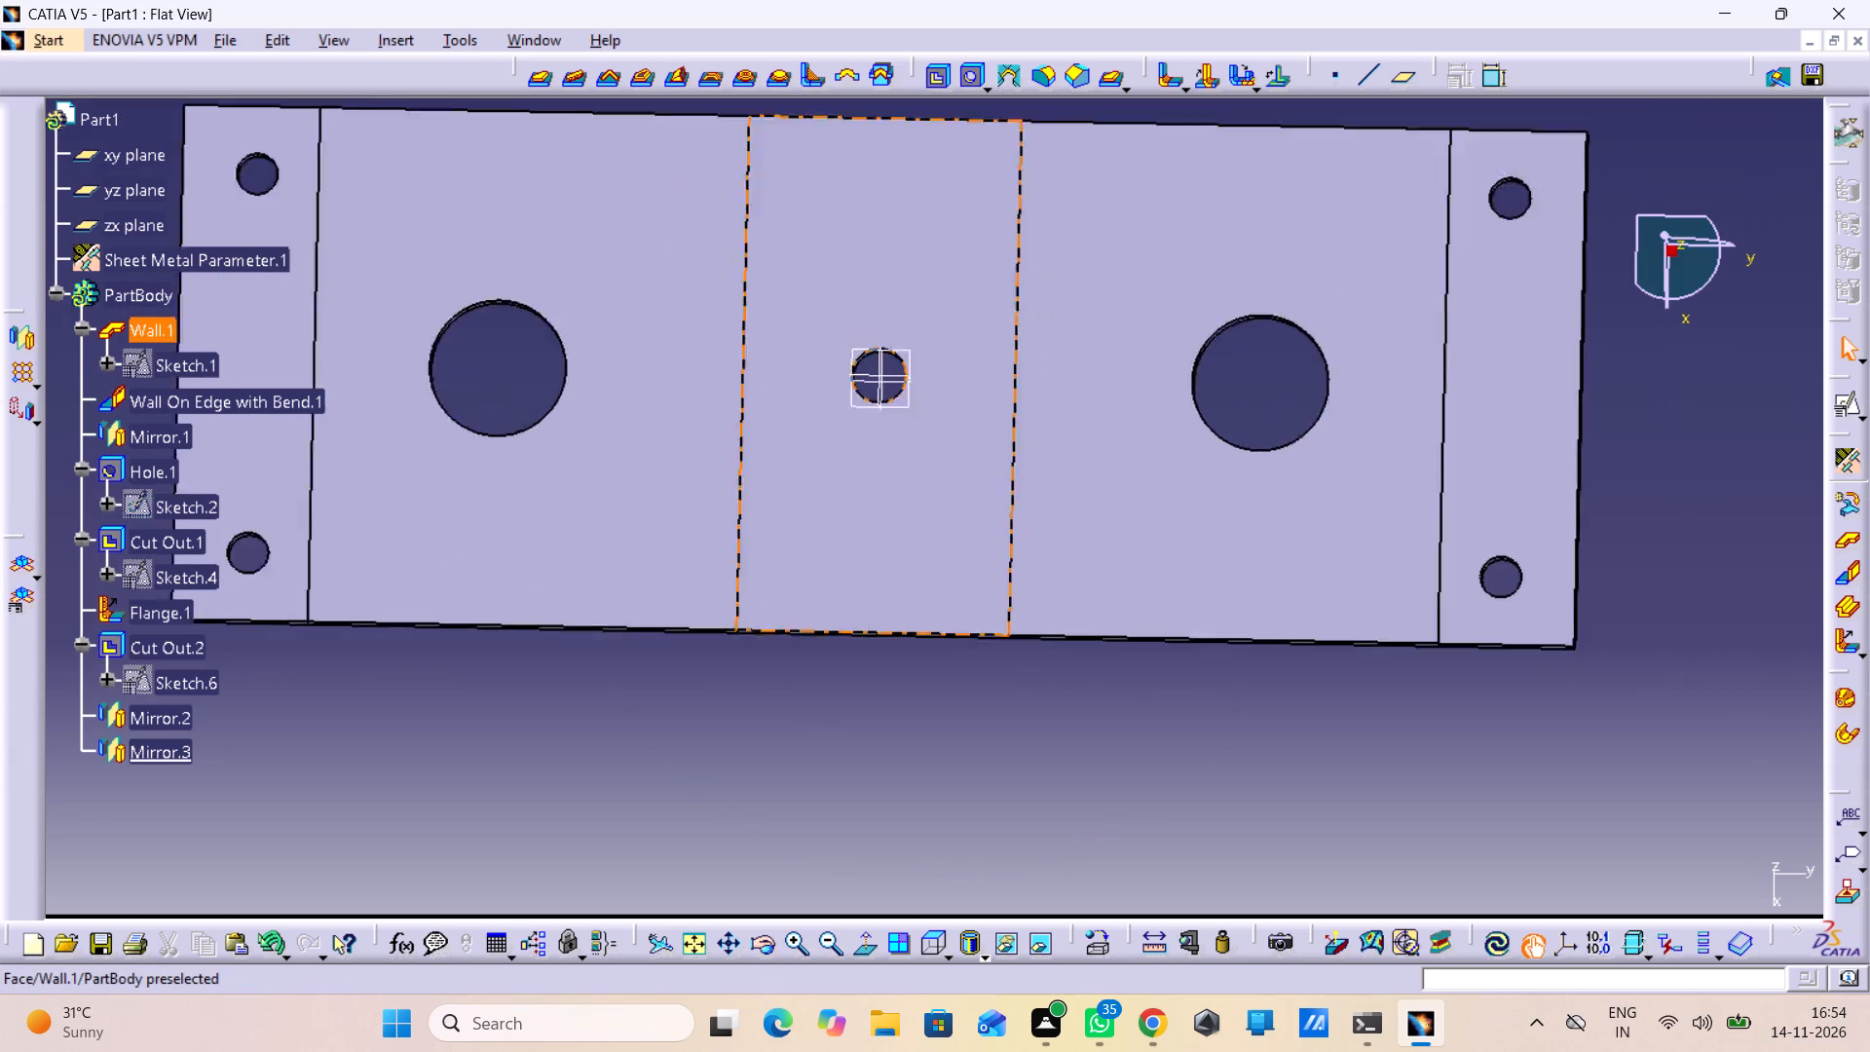
pyautogui.moveTo(756, 568); pyautogui.dragTo(774, 698, button='middle')
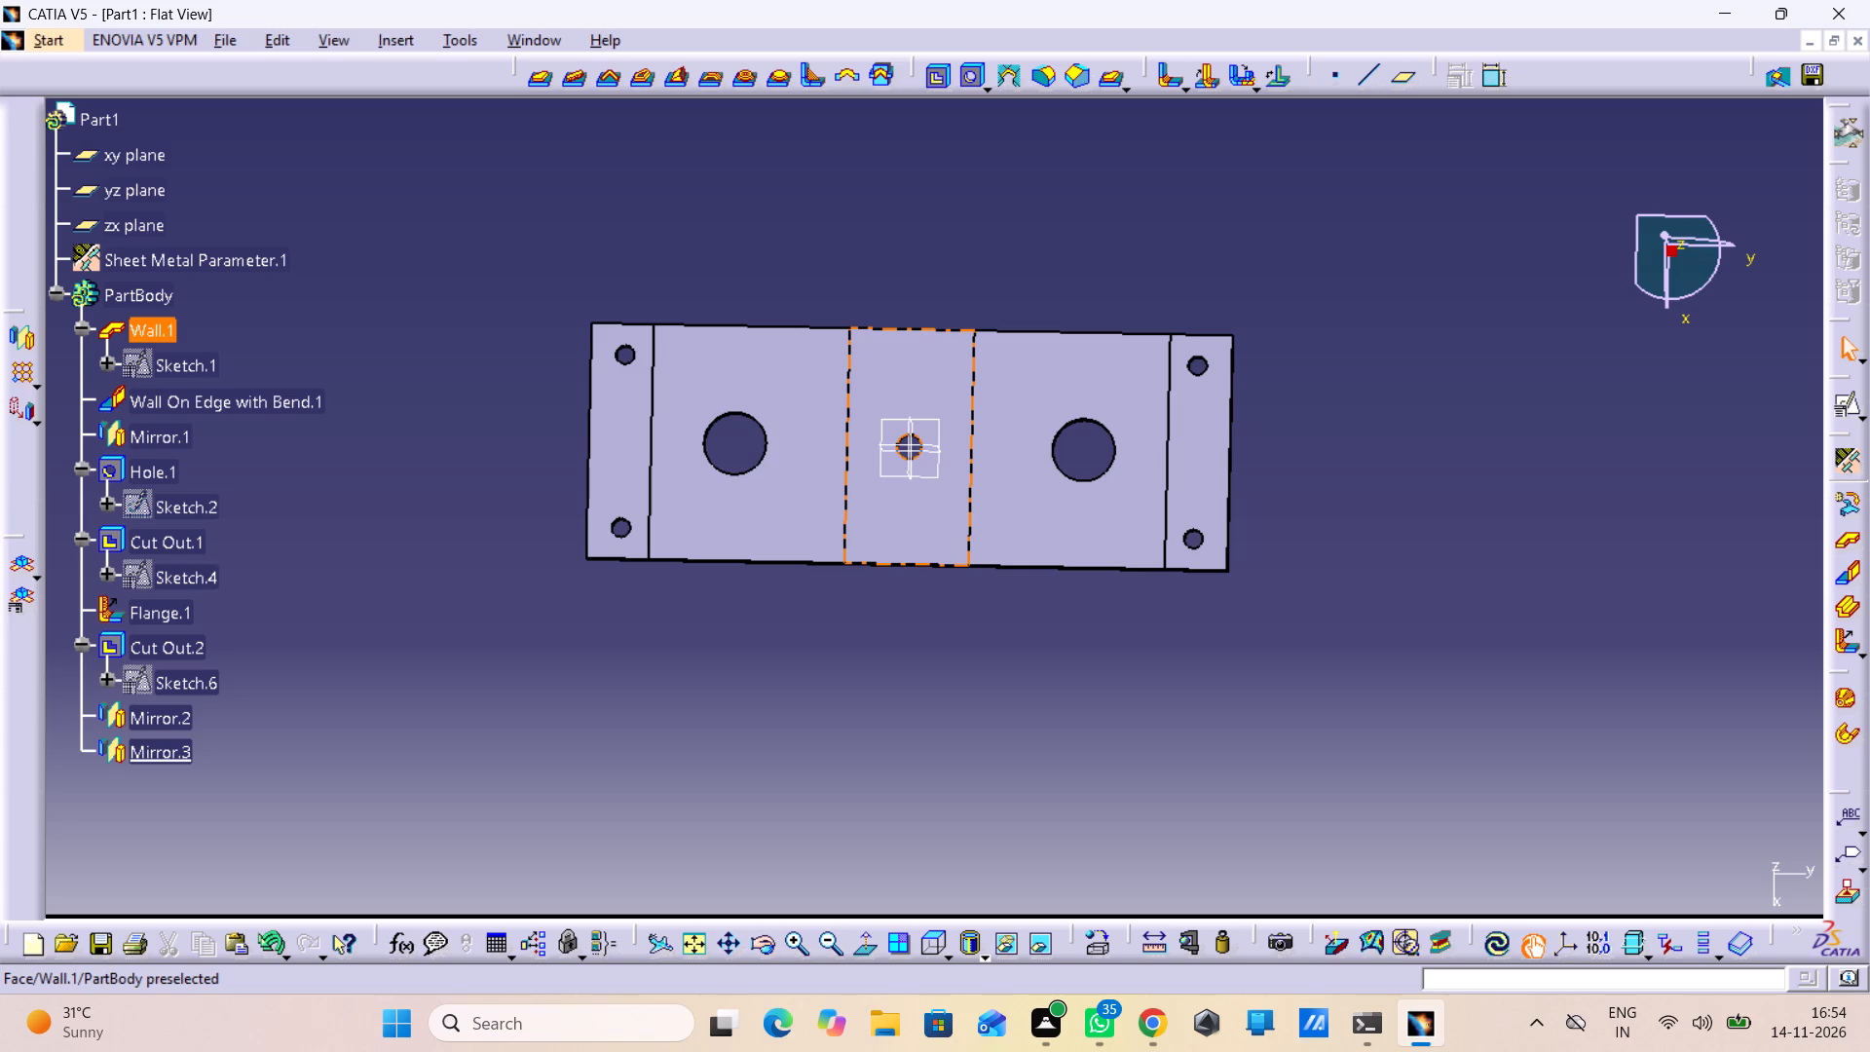
pyautogui.click(19, 564)
# Examine the folded part's walls, bends, flanges and holes from several angles.
pyautogui.moveTo(659, 729); pyautogui.dragTo(673, 440, button='middle')
pyautogui.moveTo(659, 729); pyautogui.dragTo(673, 440, button='right')
pyautogui.moveTo(979, 763); pyautogui.dragTo(961, 589, button='middle')
pyautogui.moveTo(971, 762); pyautogui.dragTo(961, 589, button='right')
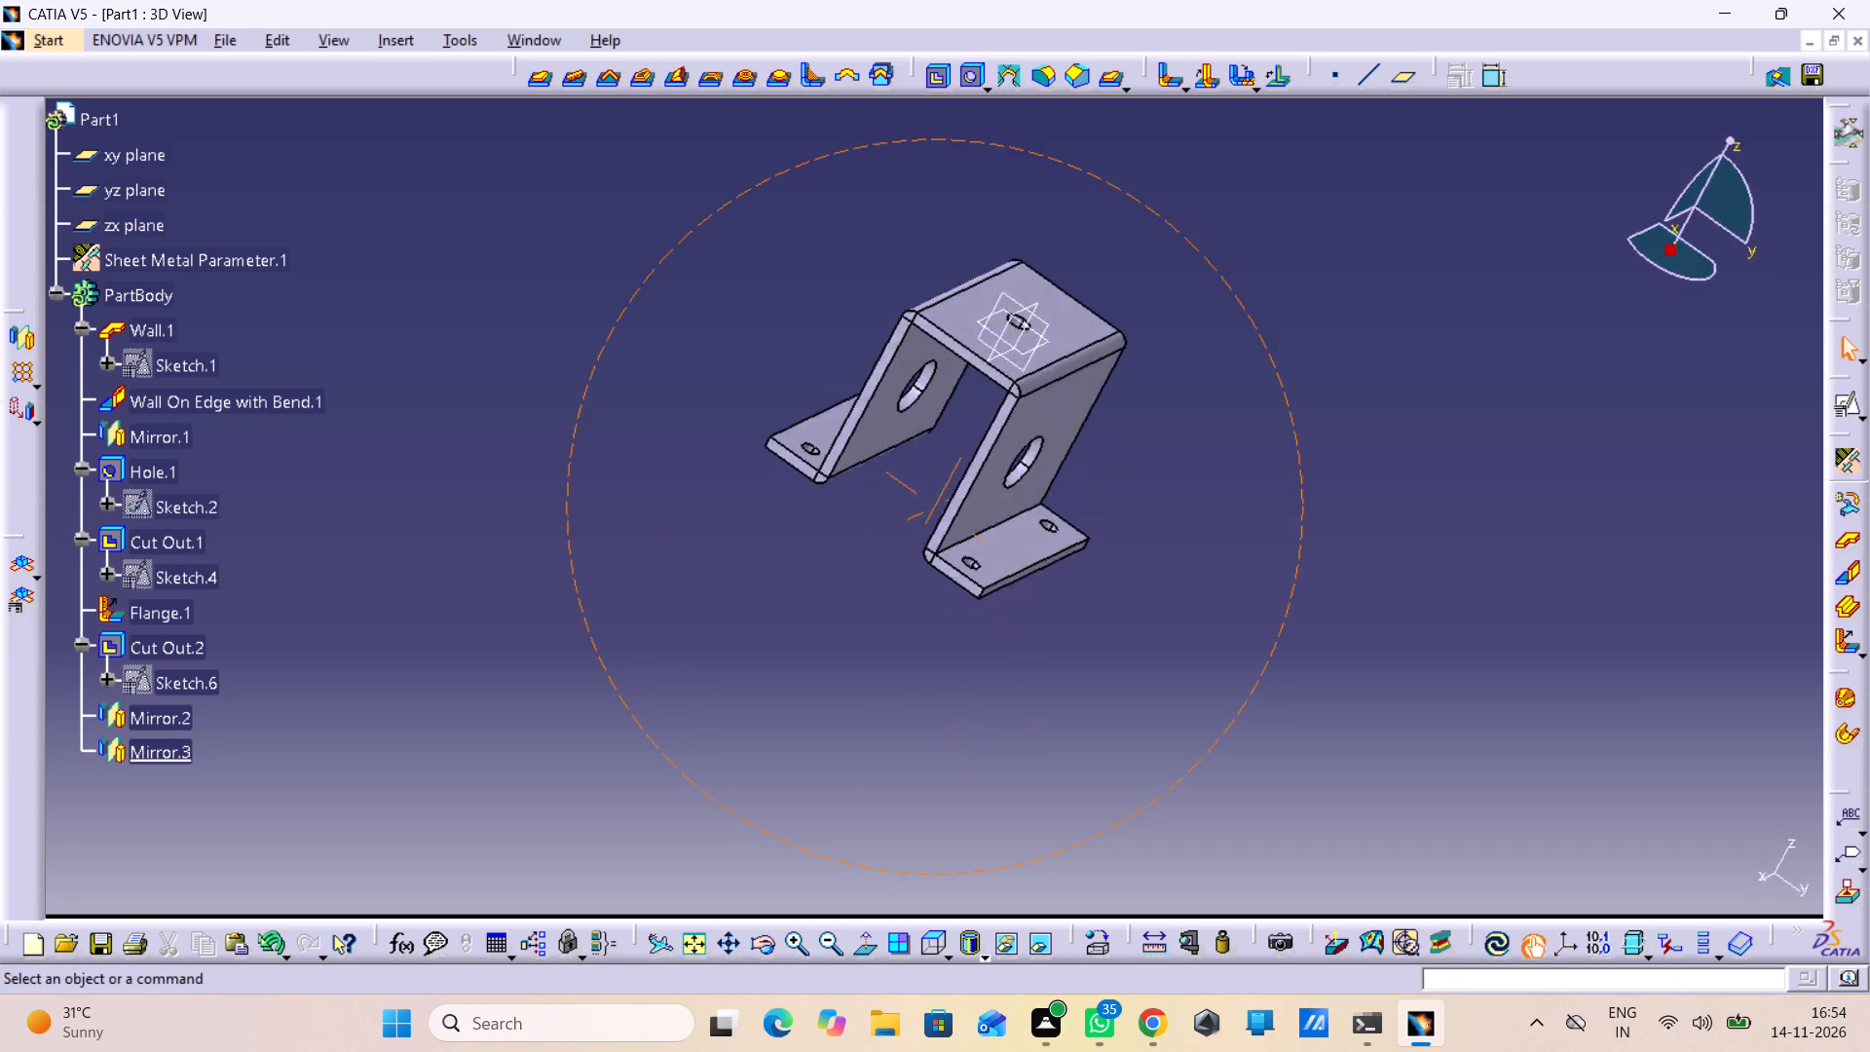
pyautogui.moveTo(961, 589); pyautogui.dragTo(765, 516, button='middle')
pyautogui.moveTo(961, 589); pyautogui.dragTo(765, 516, button='right')
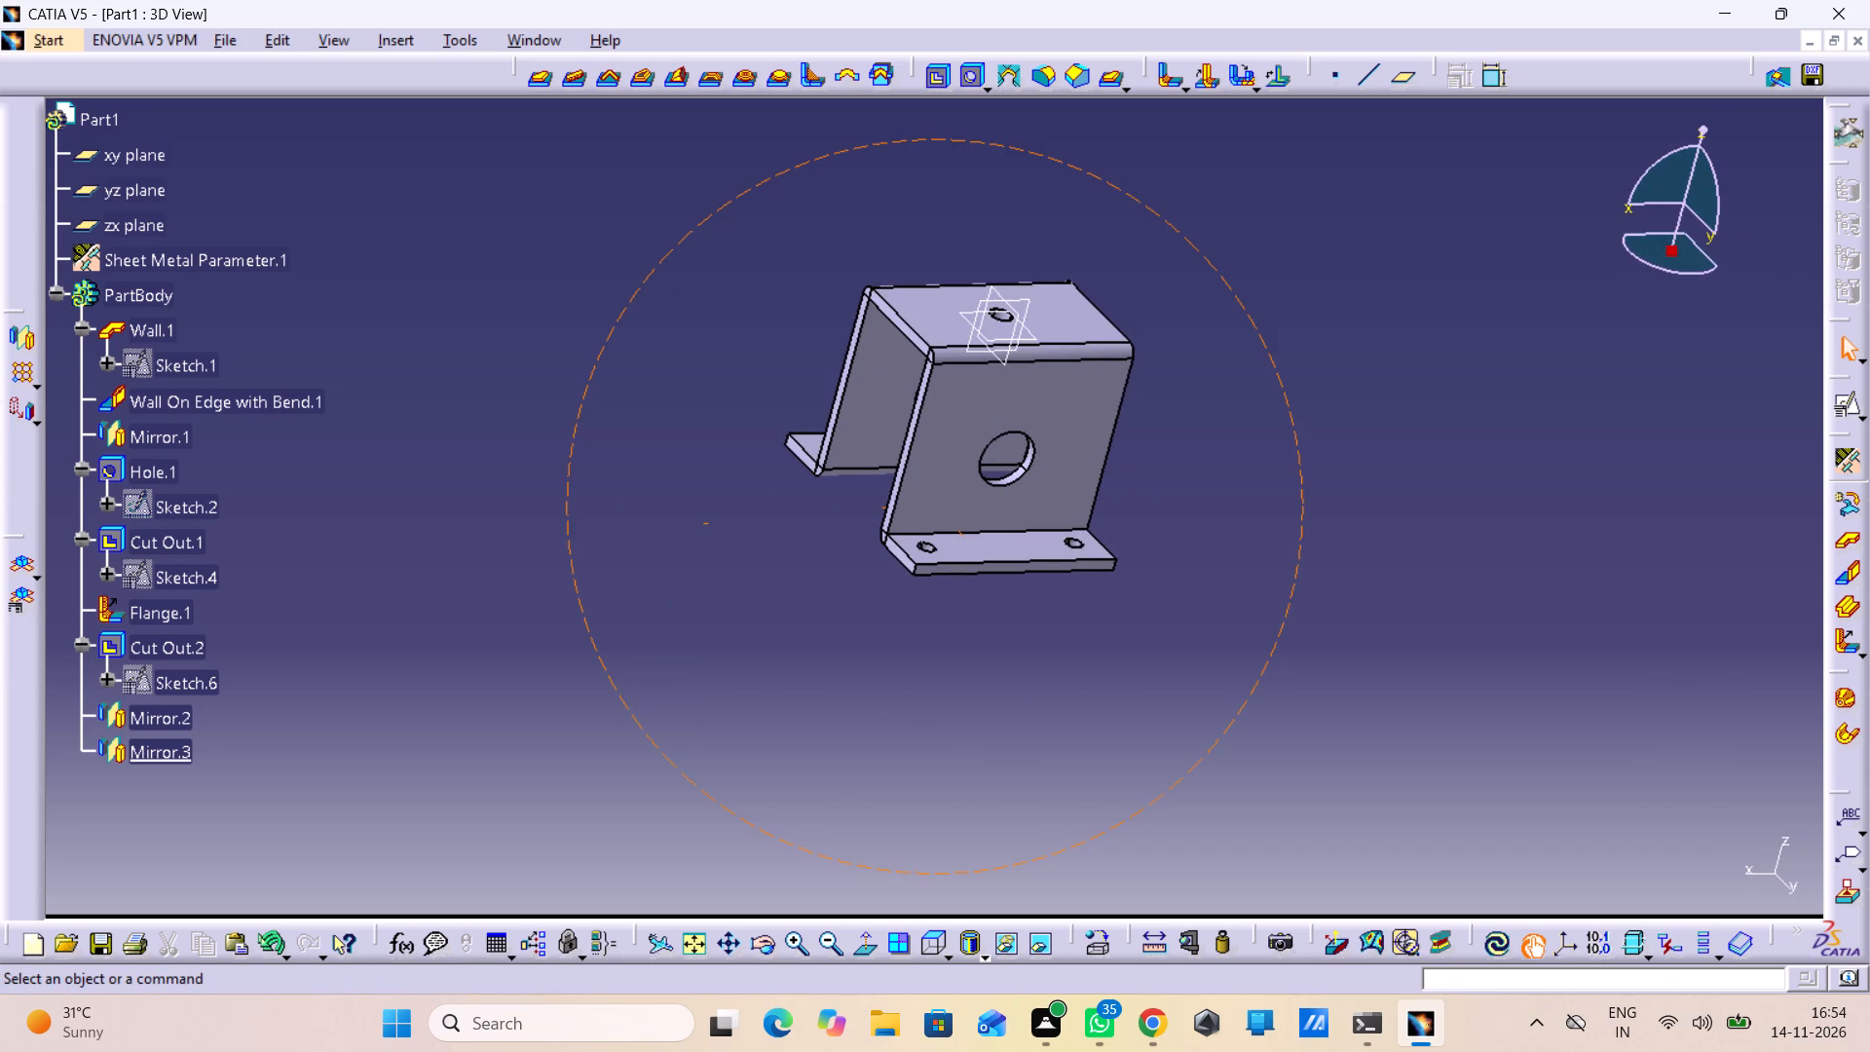
pyautogui.moveTo(852, 649); pyautogui.dragTo(950, 806, button='middle')
pyautogui.moveTo(974, 806); pyautogui.dragTo(951, 677, button='middle')
pyautogui.rightClick(974, 806)
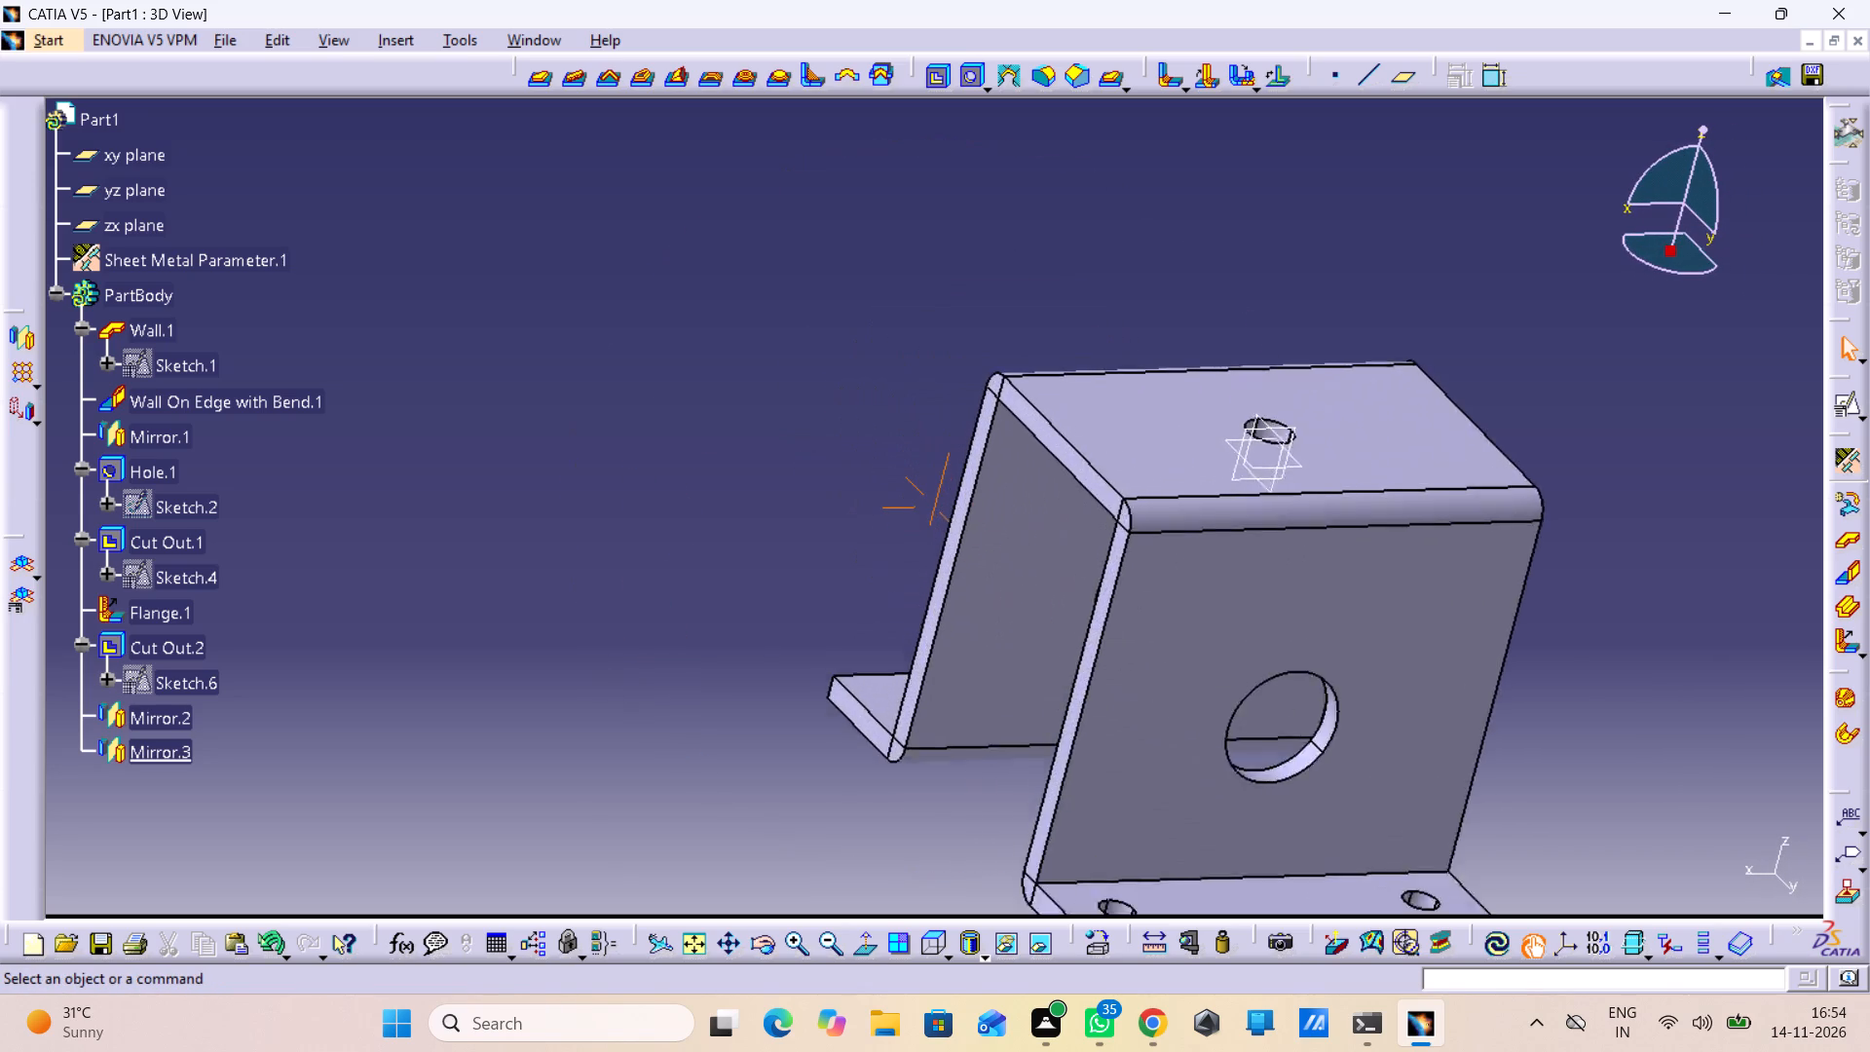
pyautogui.moveTo(951, 677); pyautogui.dragTo(944, 656, button='middle')
pyautogui.moveTo(967, 748); pyautogui.dragTo(932, 584, button='middle')
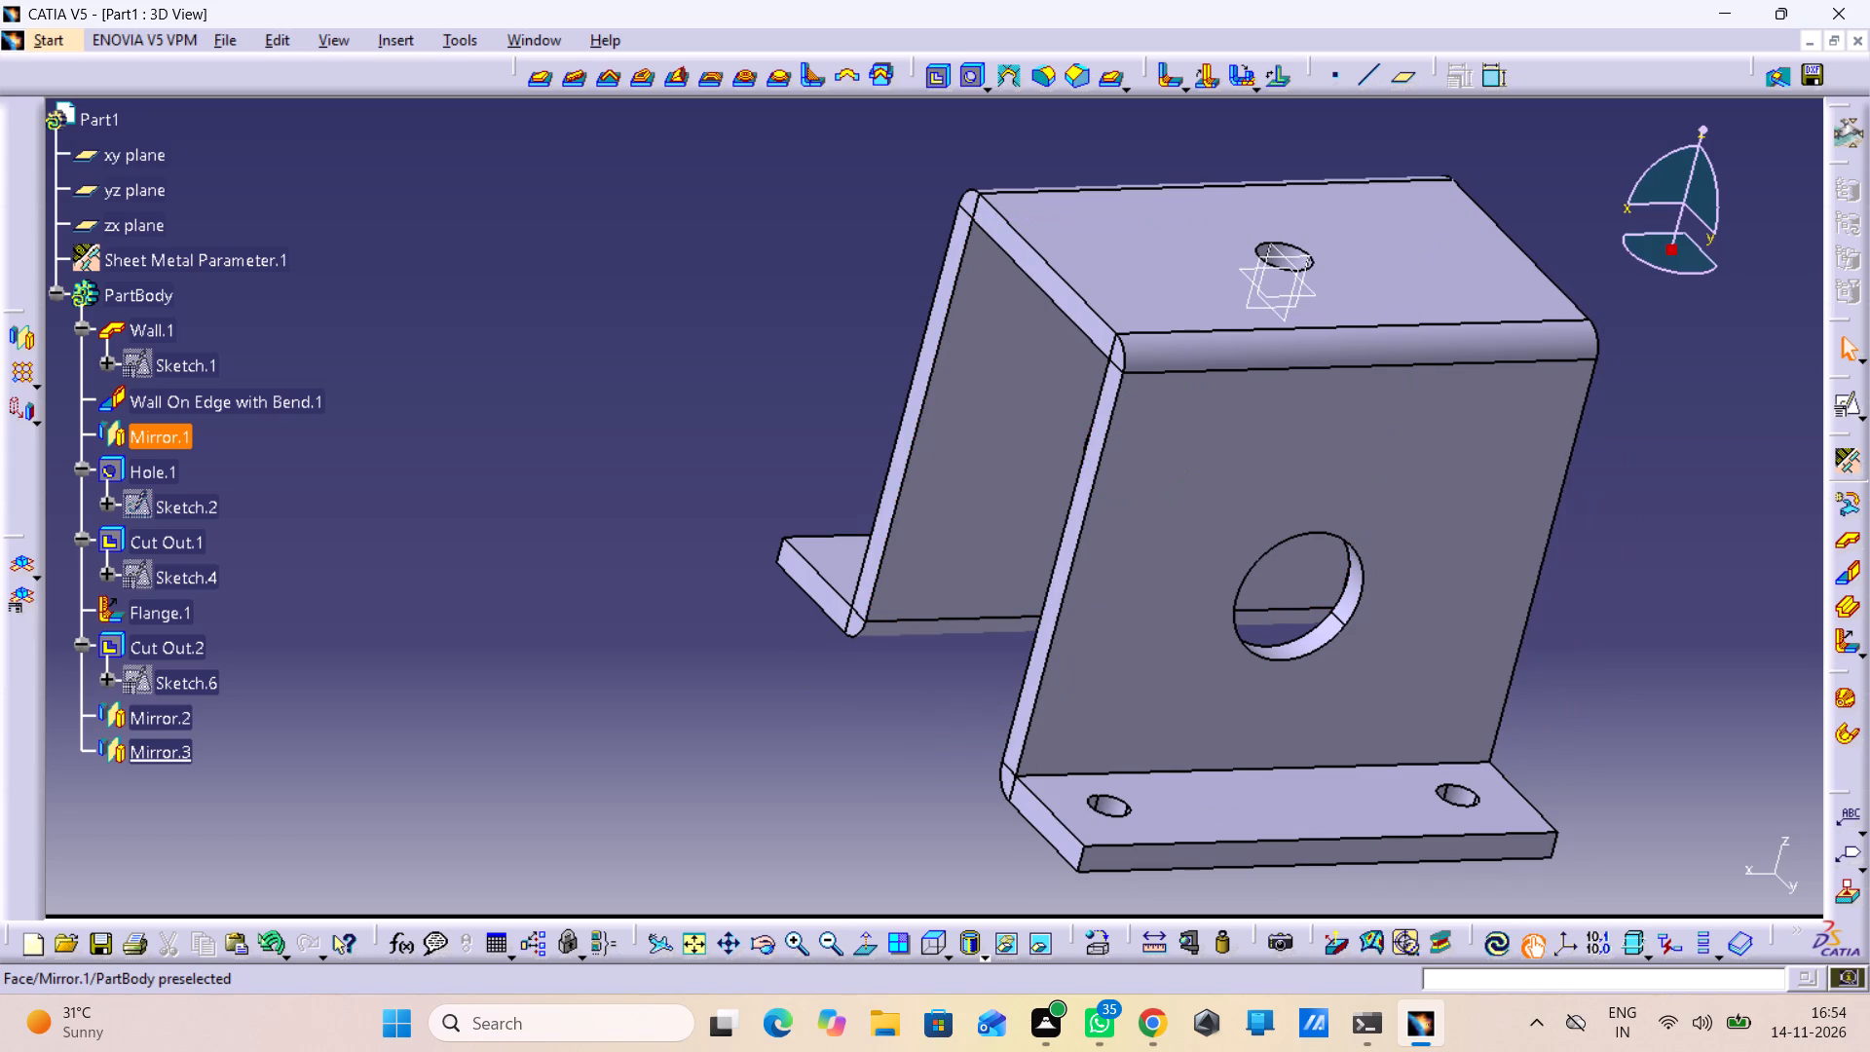
# Measure the distance between the two bend edges bordering the base wall, without keeping the measurement.
pyautogui.moveTo(780, 546); pyautogui.dragTo(1080, 703, button='middle')
pyautogui.moveTo(780, 546); pyautogui.dragTo(1080, 703, button='right')
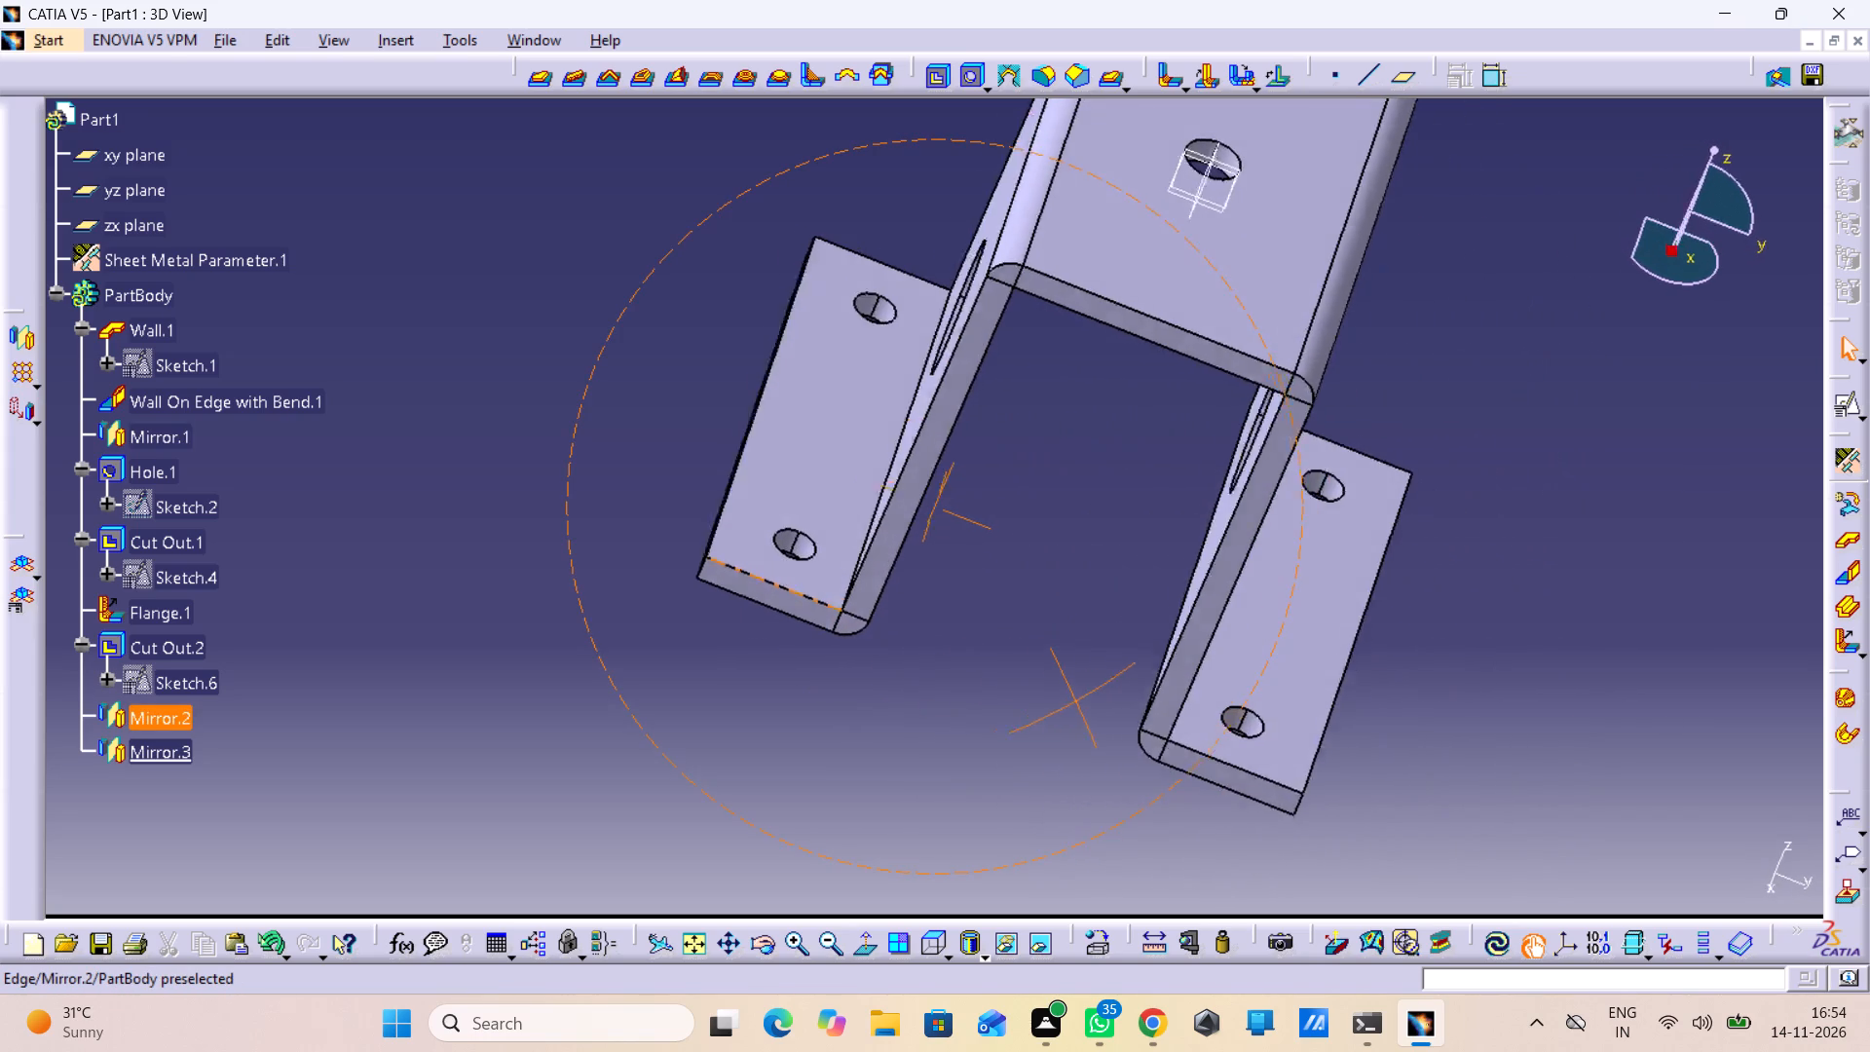
pyautogui.moveTo(1080, 703); pyautogui.dragTo(1092, 705, button='middle')
pyautogui.moveTo(1080, 703); pyautogui.dragTo(1092, 705, button='right')
pyautogui.moveTo(1081, 700); pyautogui.dragTo(1042, 939, button='middle')
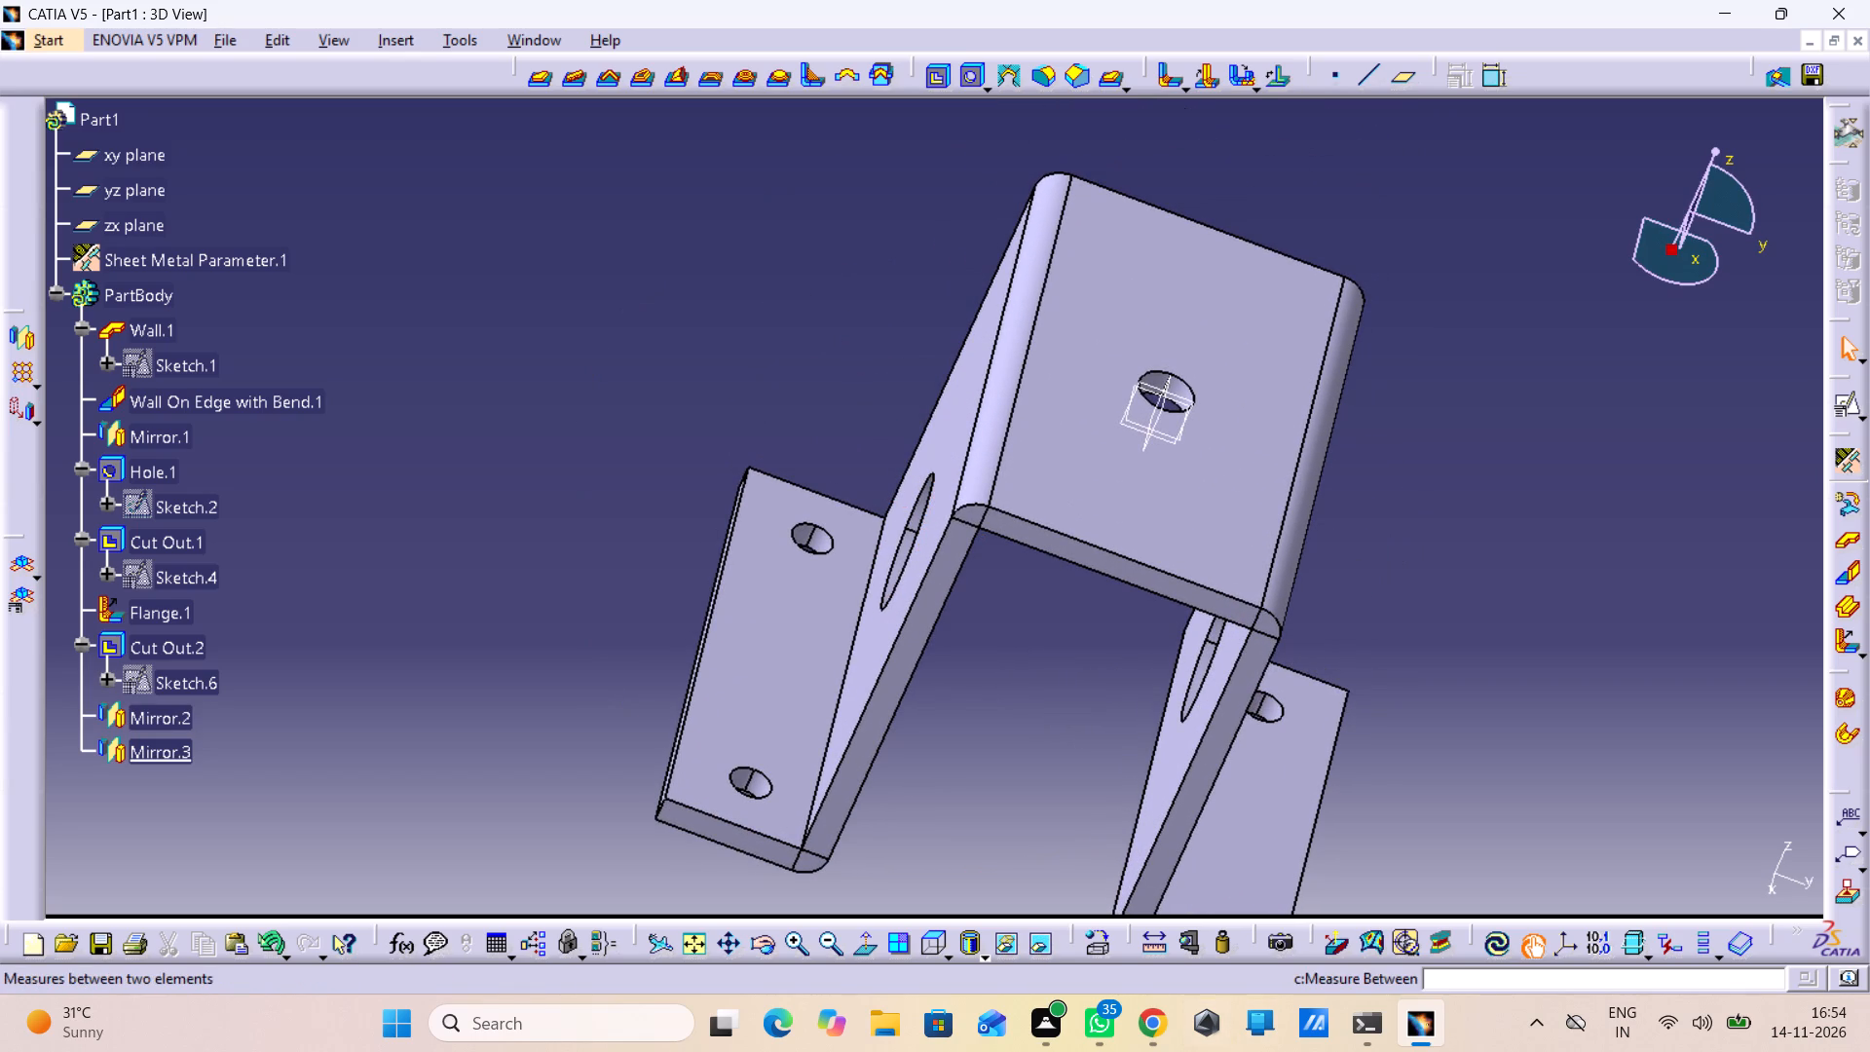
pyautogui.click(1150, 944)
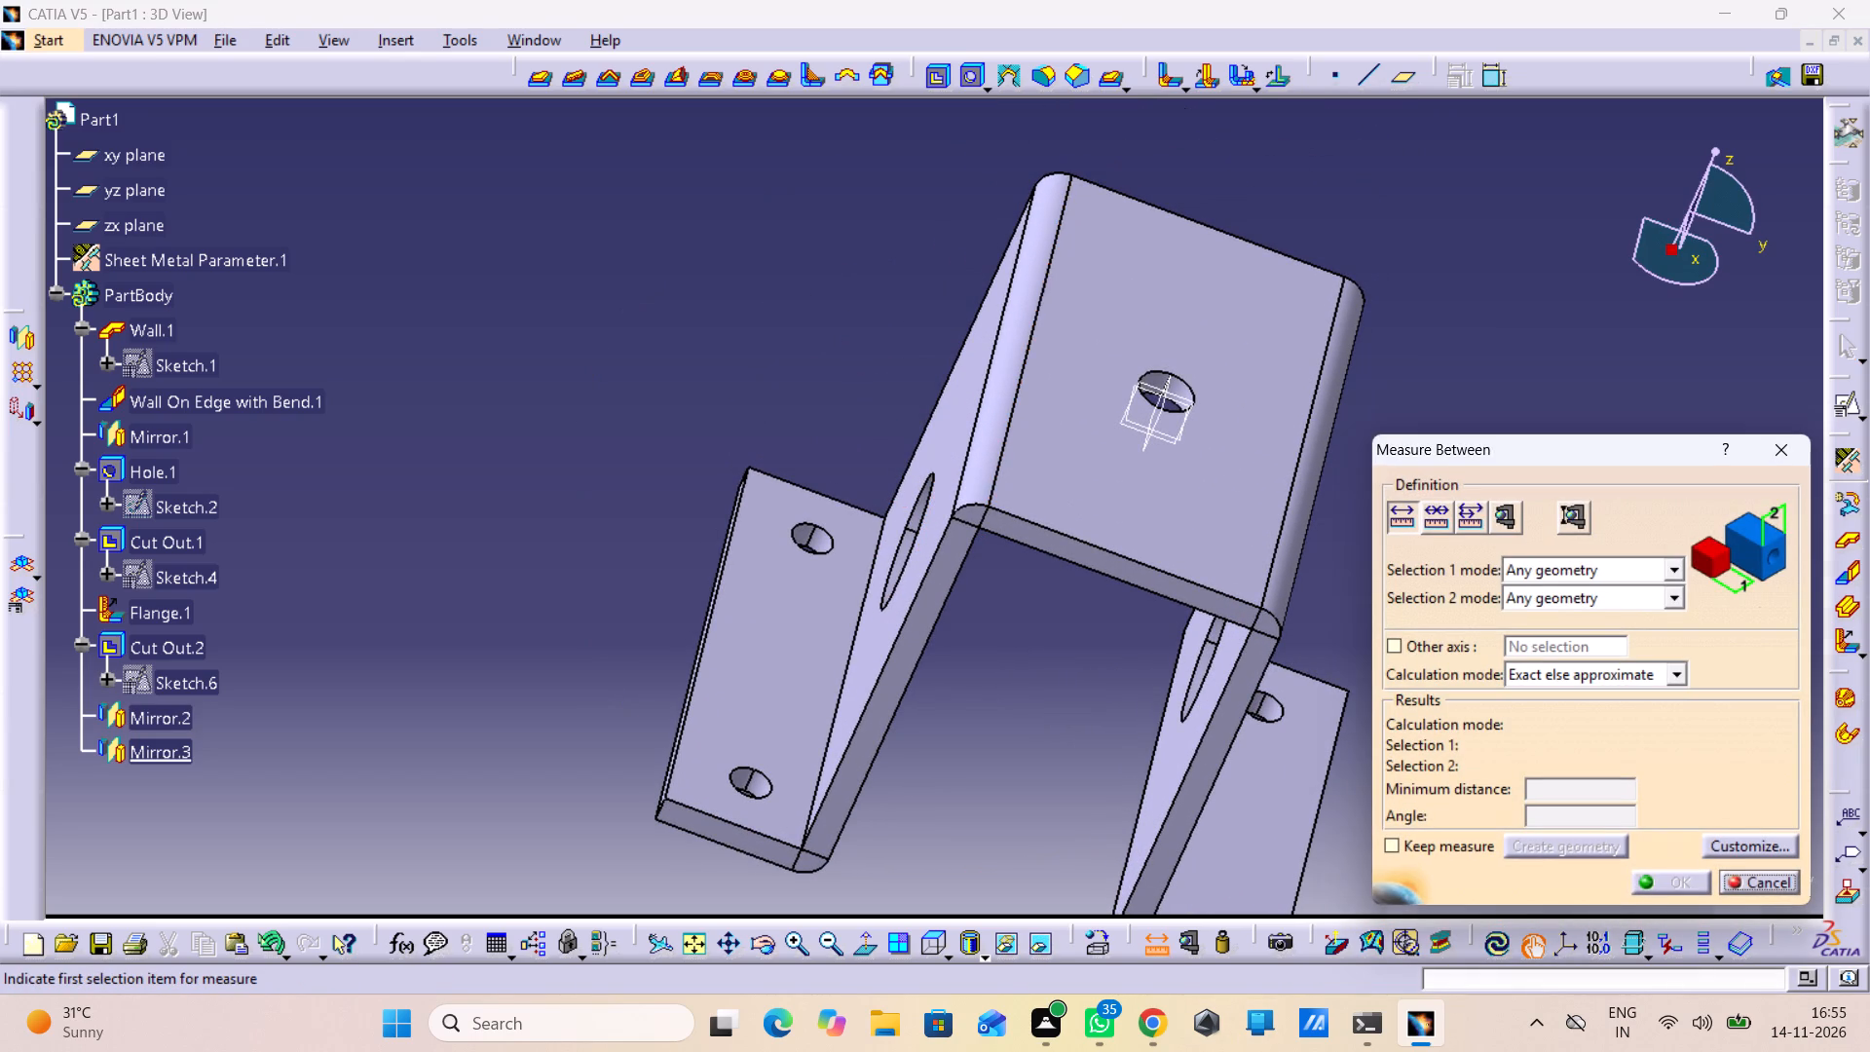
pyautogui.click(1011, 439)
pyautogui.click(1288, 491)
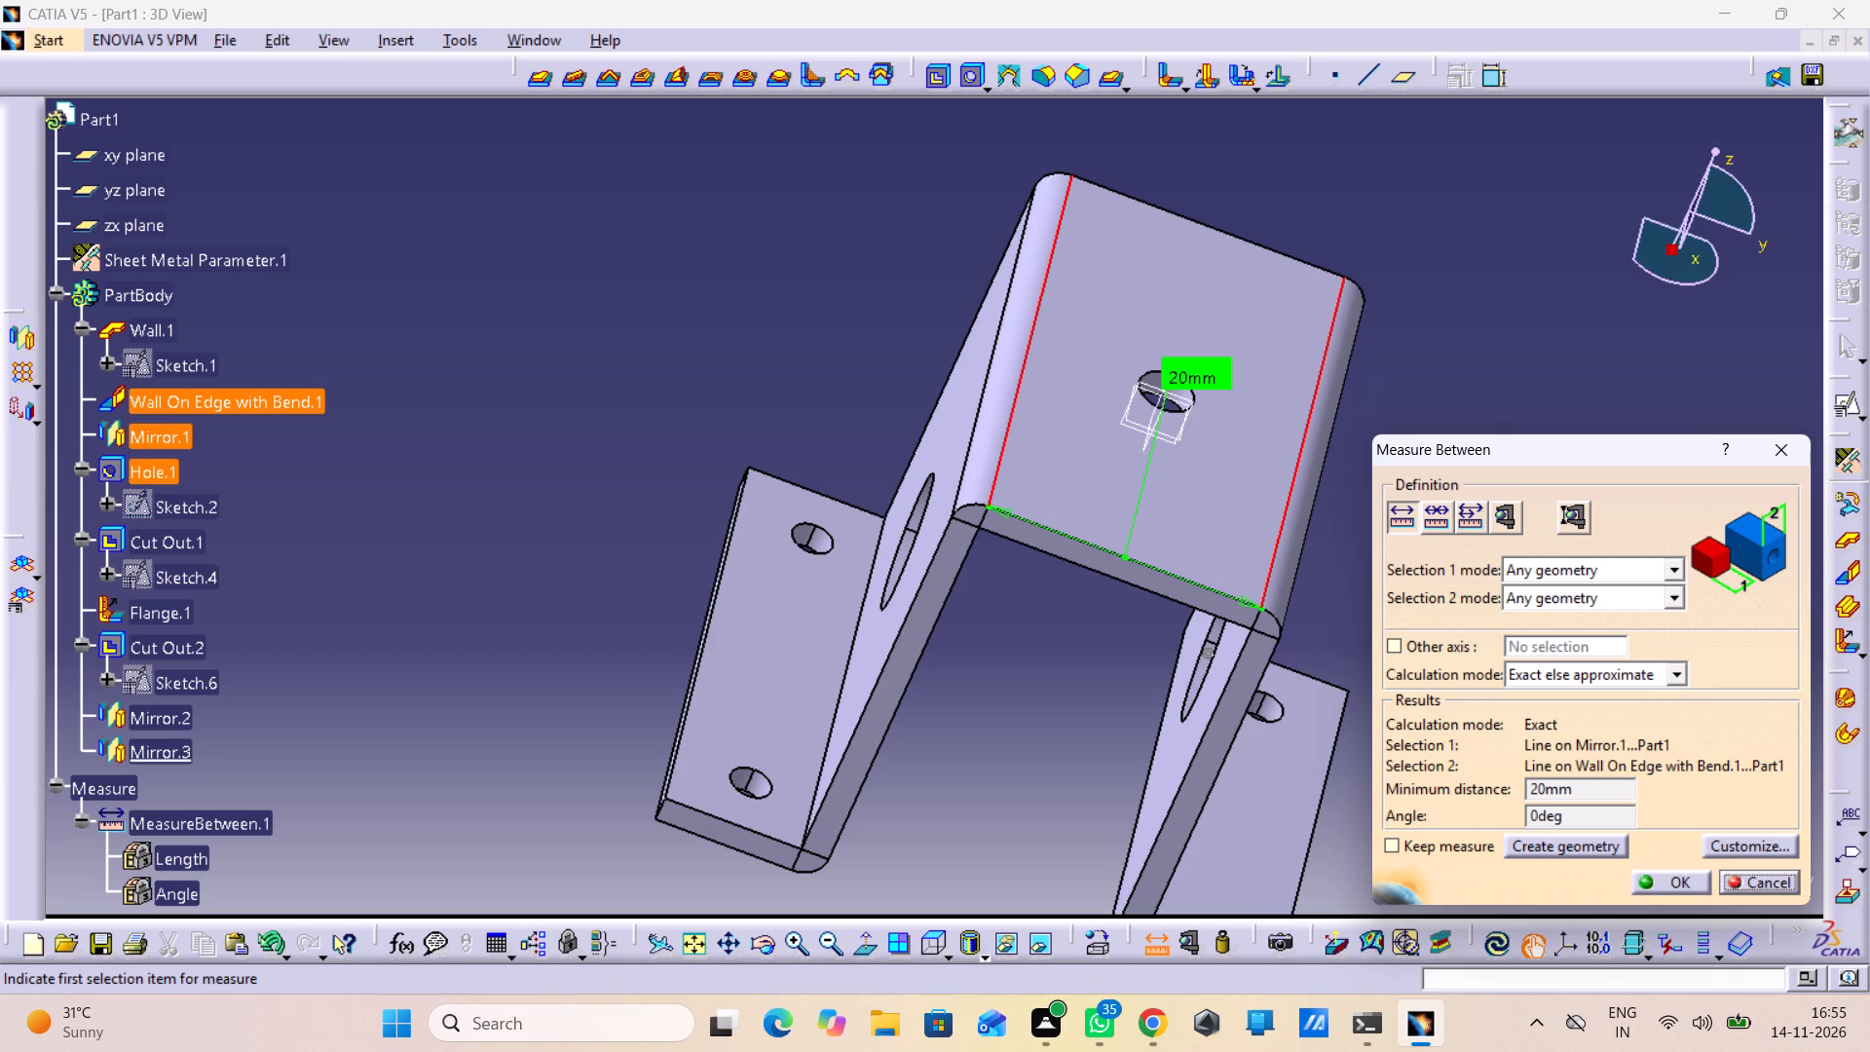
pyautogui.click(1737, 887)
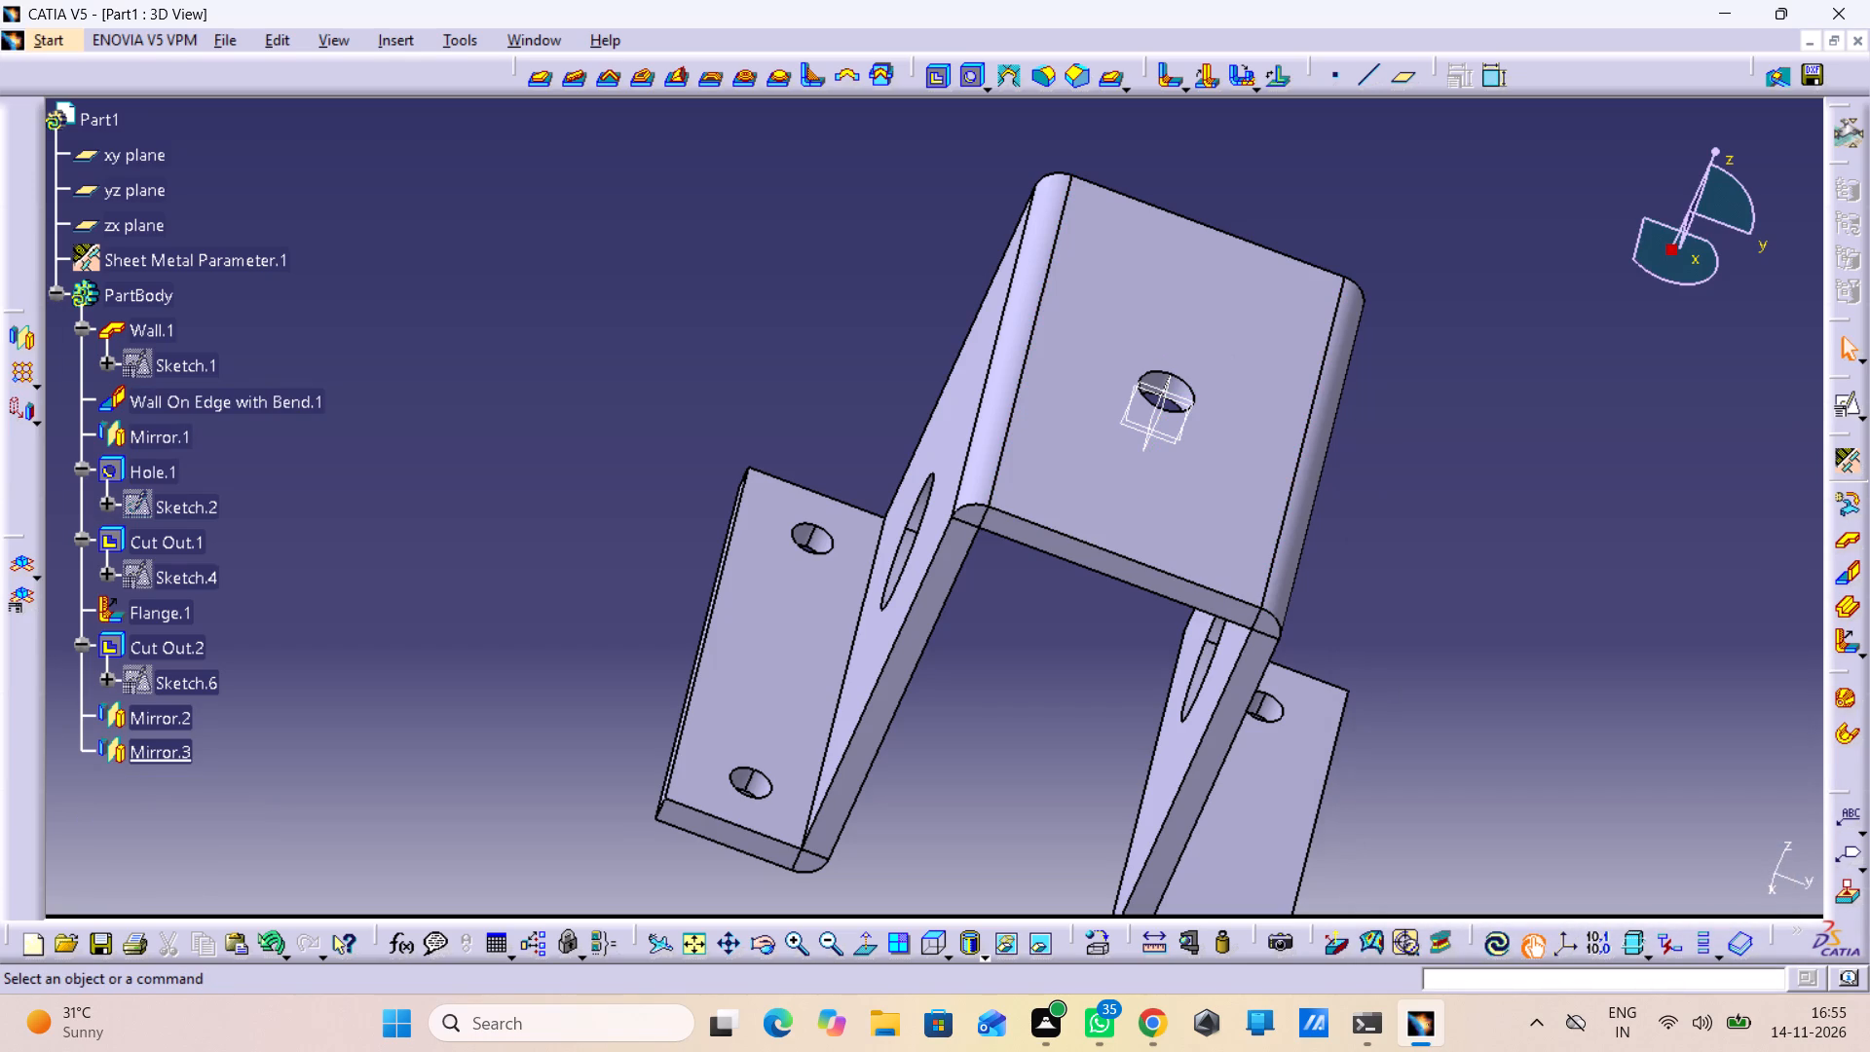
# Examine the base hole, side wall holes and both flanges from further angles.
pyautogui.moveTo(1527, 766); pyautogui.dragTo(1417, 692, button='middle')
pyautogui.moveTo(1509, 765); pyautogui.dragTo(1417, 692, button='right')
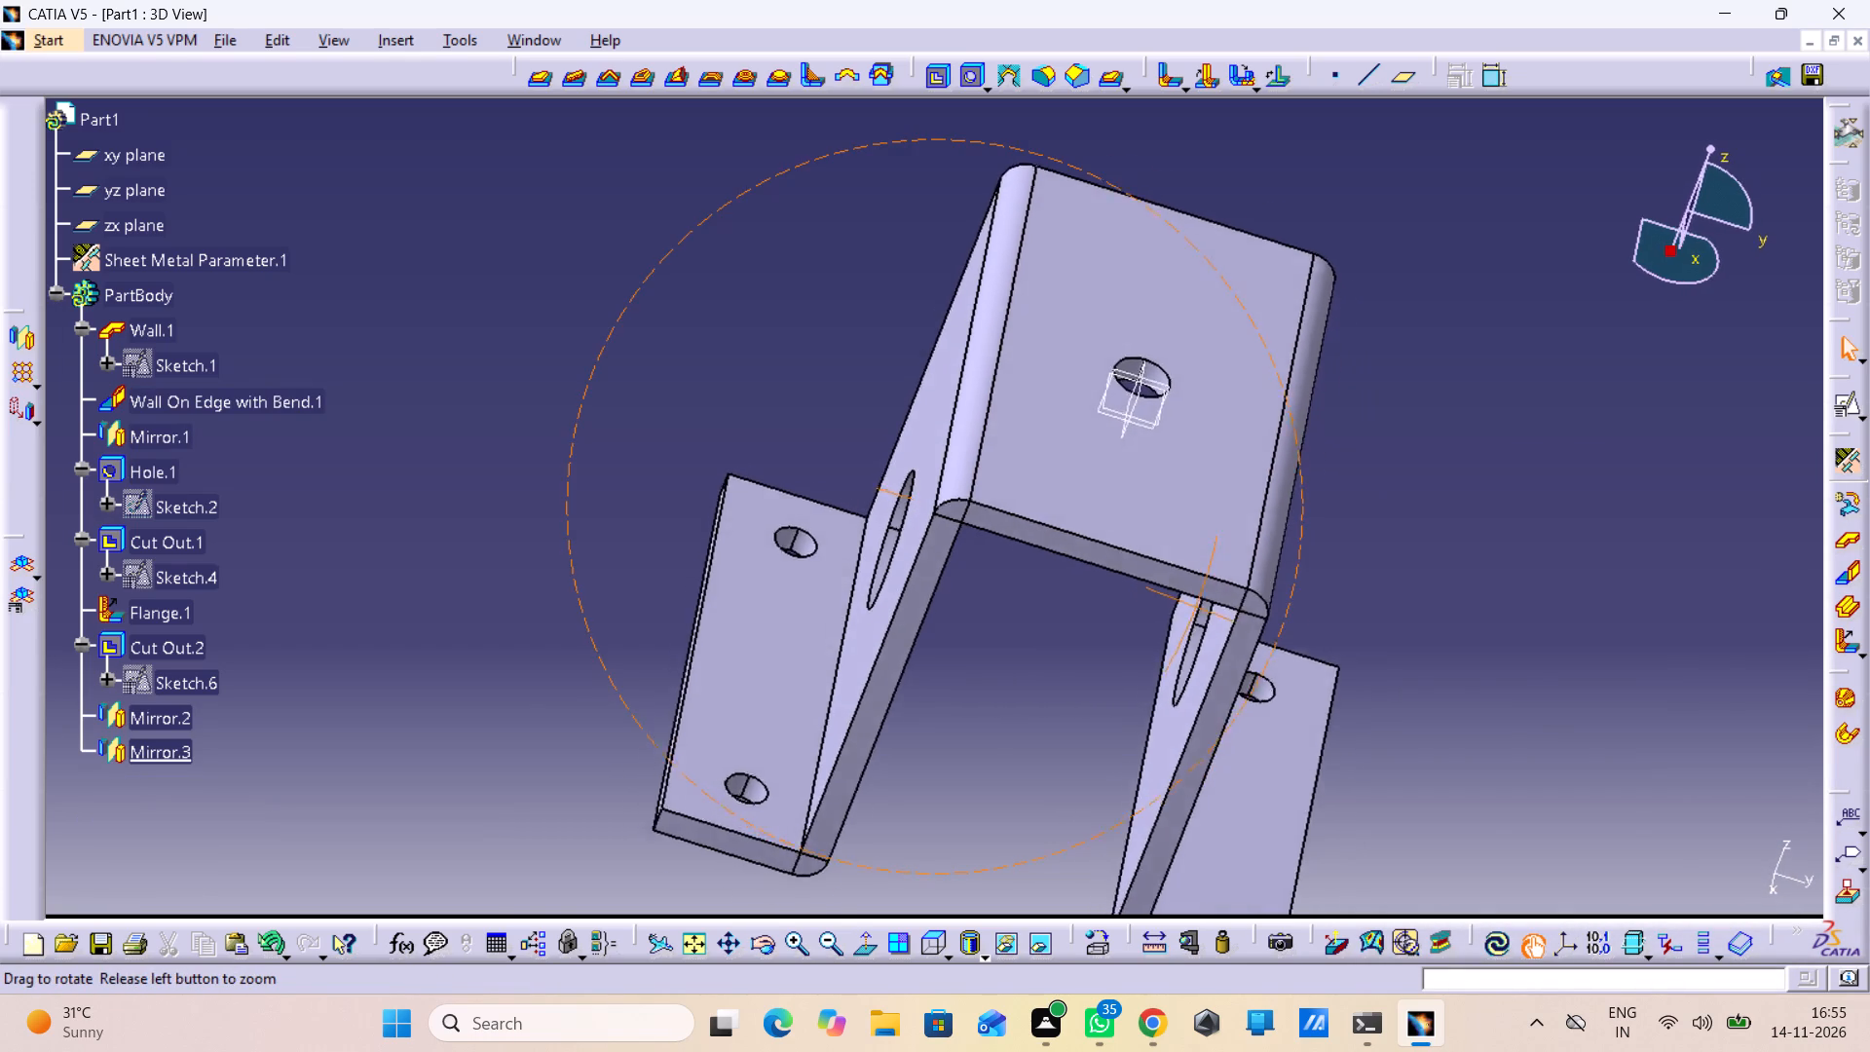
pyautogui.moveTo(1417, 692); pyautogui.dragTo(1408, 677, button='right')
pyautogui.moveTo(1417, 692); pyautogui.dragTo(1336, 579, button='middle')
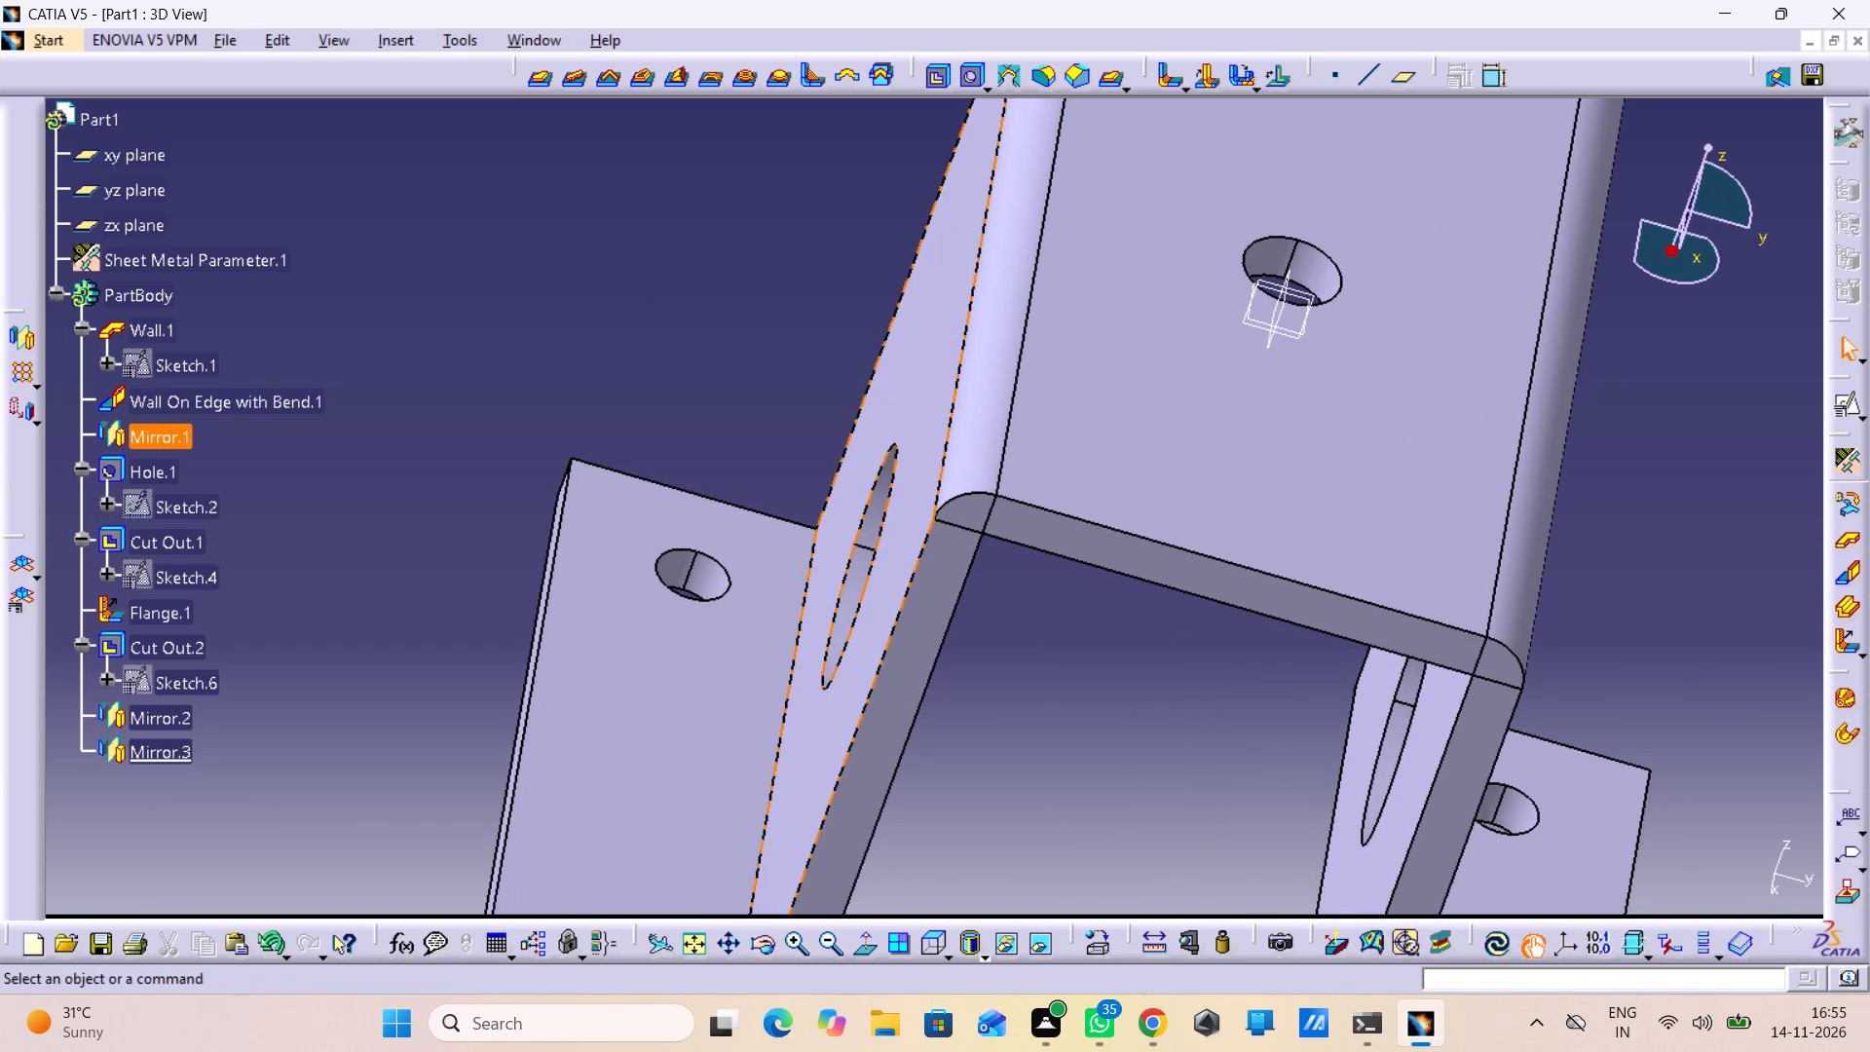
pyautogui.moveTo(648, 354); pyautogui.dragTo(654, 518, button='middle')
pyautogui.rightClick(648, 354)
pyautogui.moveTo(1318, 695); pyautogui.dragTo(1185, 615, button='middle')
pyautogui.moveTo(1318, 695); pyautogui.dragTo(1185, 615, button='right')
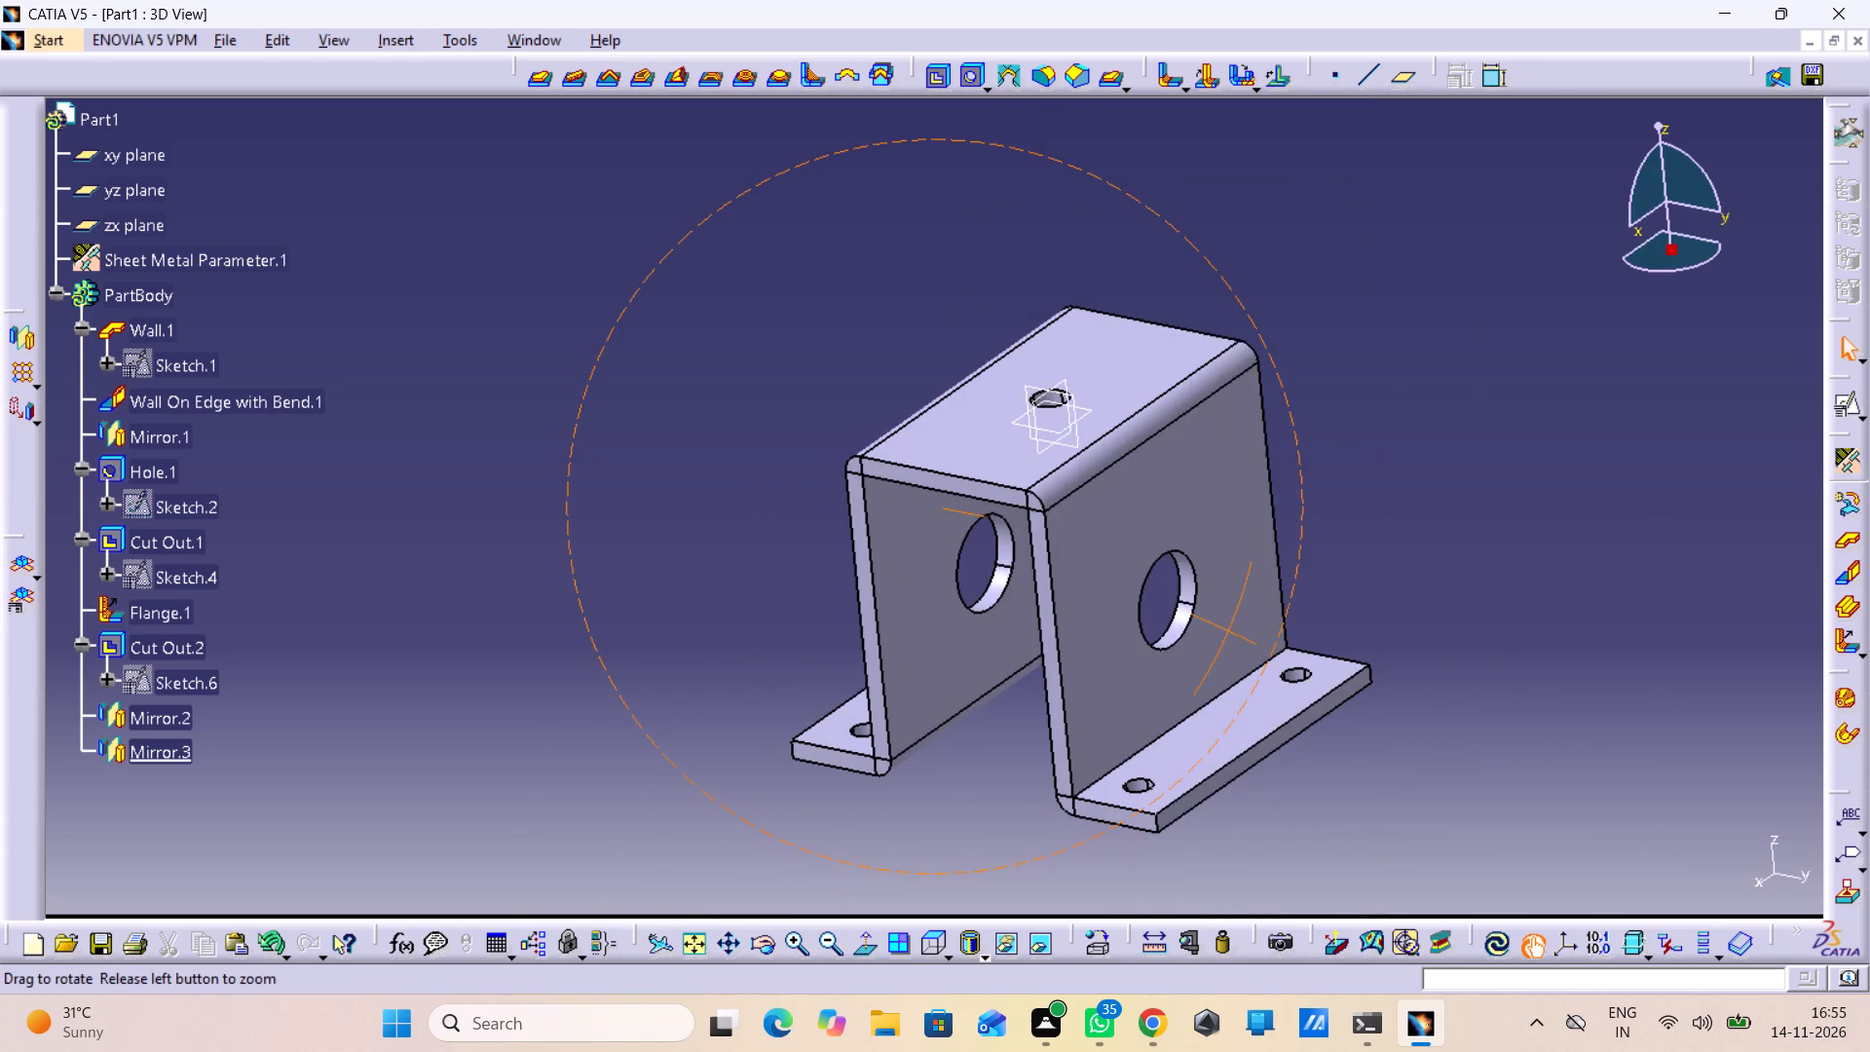
pyautogui.moveTo(1185, 615); pyautogui.dragTo(1184, 614, button='right')
pyautogui.moveTo(1185, 615); pyautogui.dragTo(1184, 614, button='middle')
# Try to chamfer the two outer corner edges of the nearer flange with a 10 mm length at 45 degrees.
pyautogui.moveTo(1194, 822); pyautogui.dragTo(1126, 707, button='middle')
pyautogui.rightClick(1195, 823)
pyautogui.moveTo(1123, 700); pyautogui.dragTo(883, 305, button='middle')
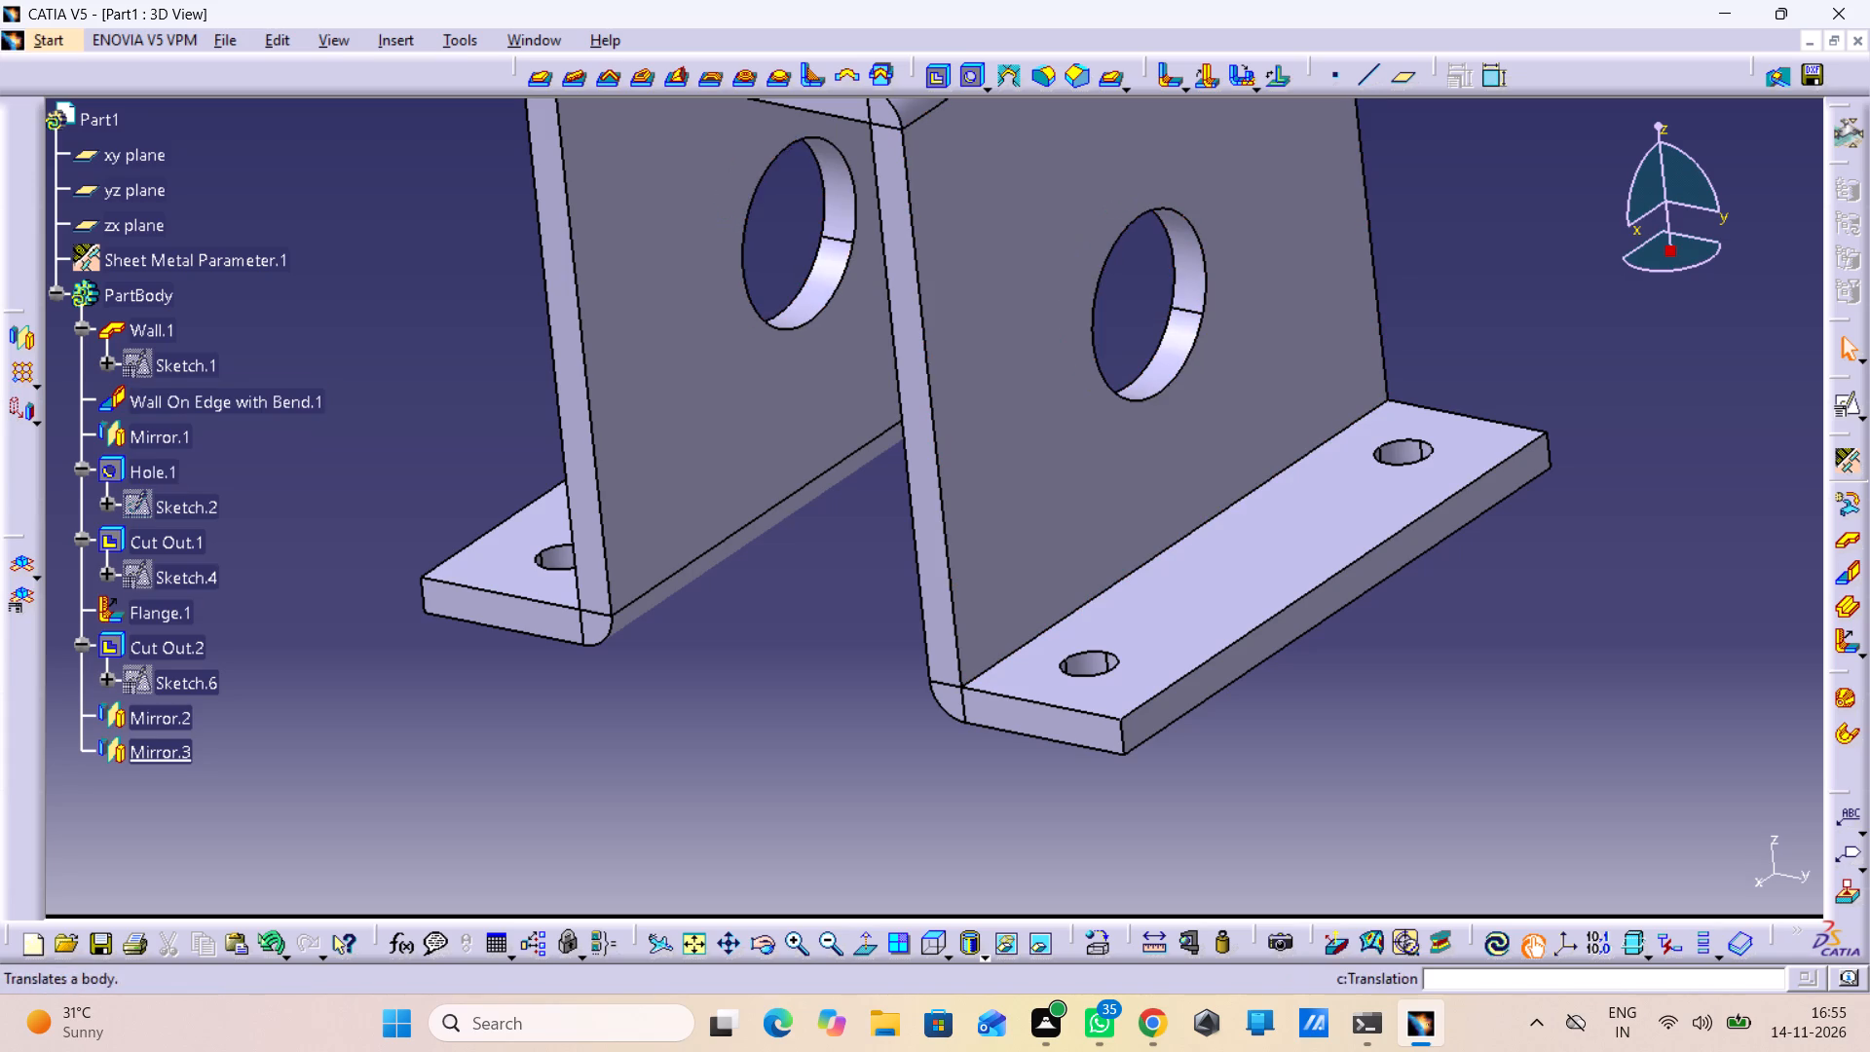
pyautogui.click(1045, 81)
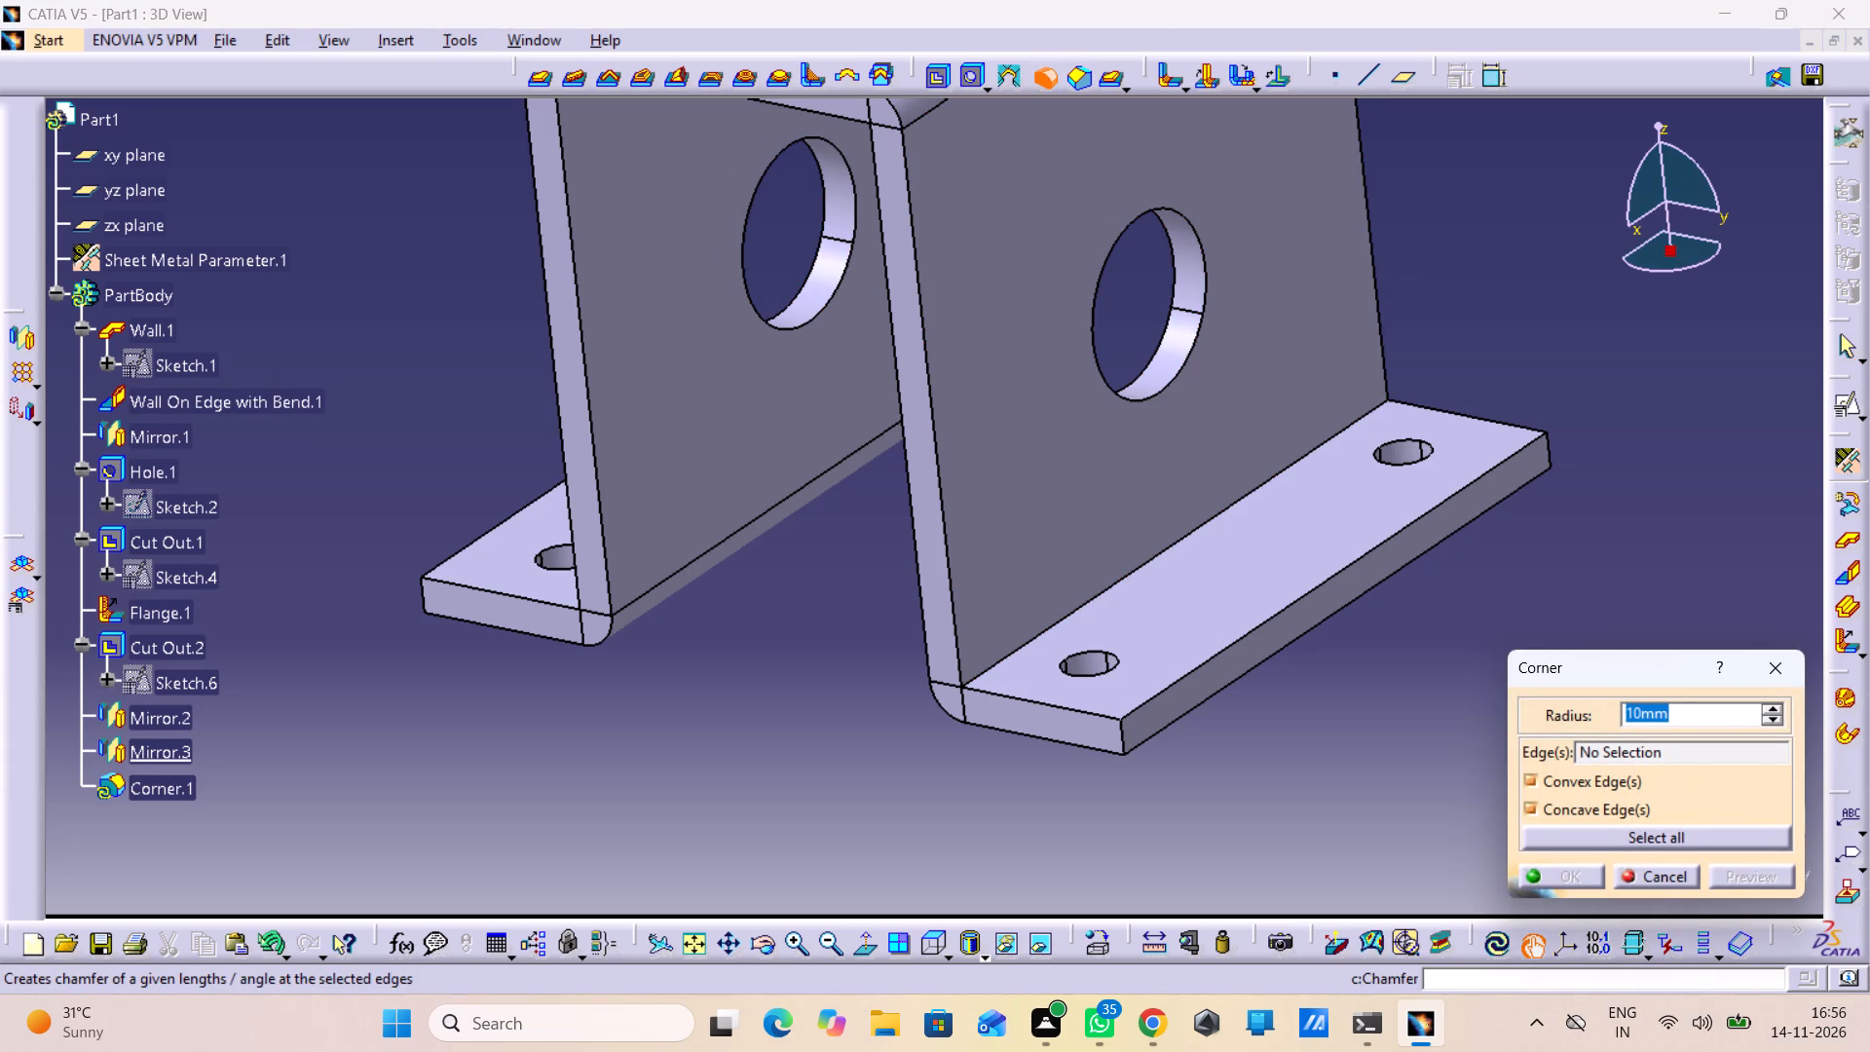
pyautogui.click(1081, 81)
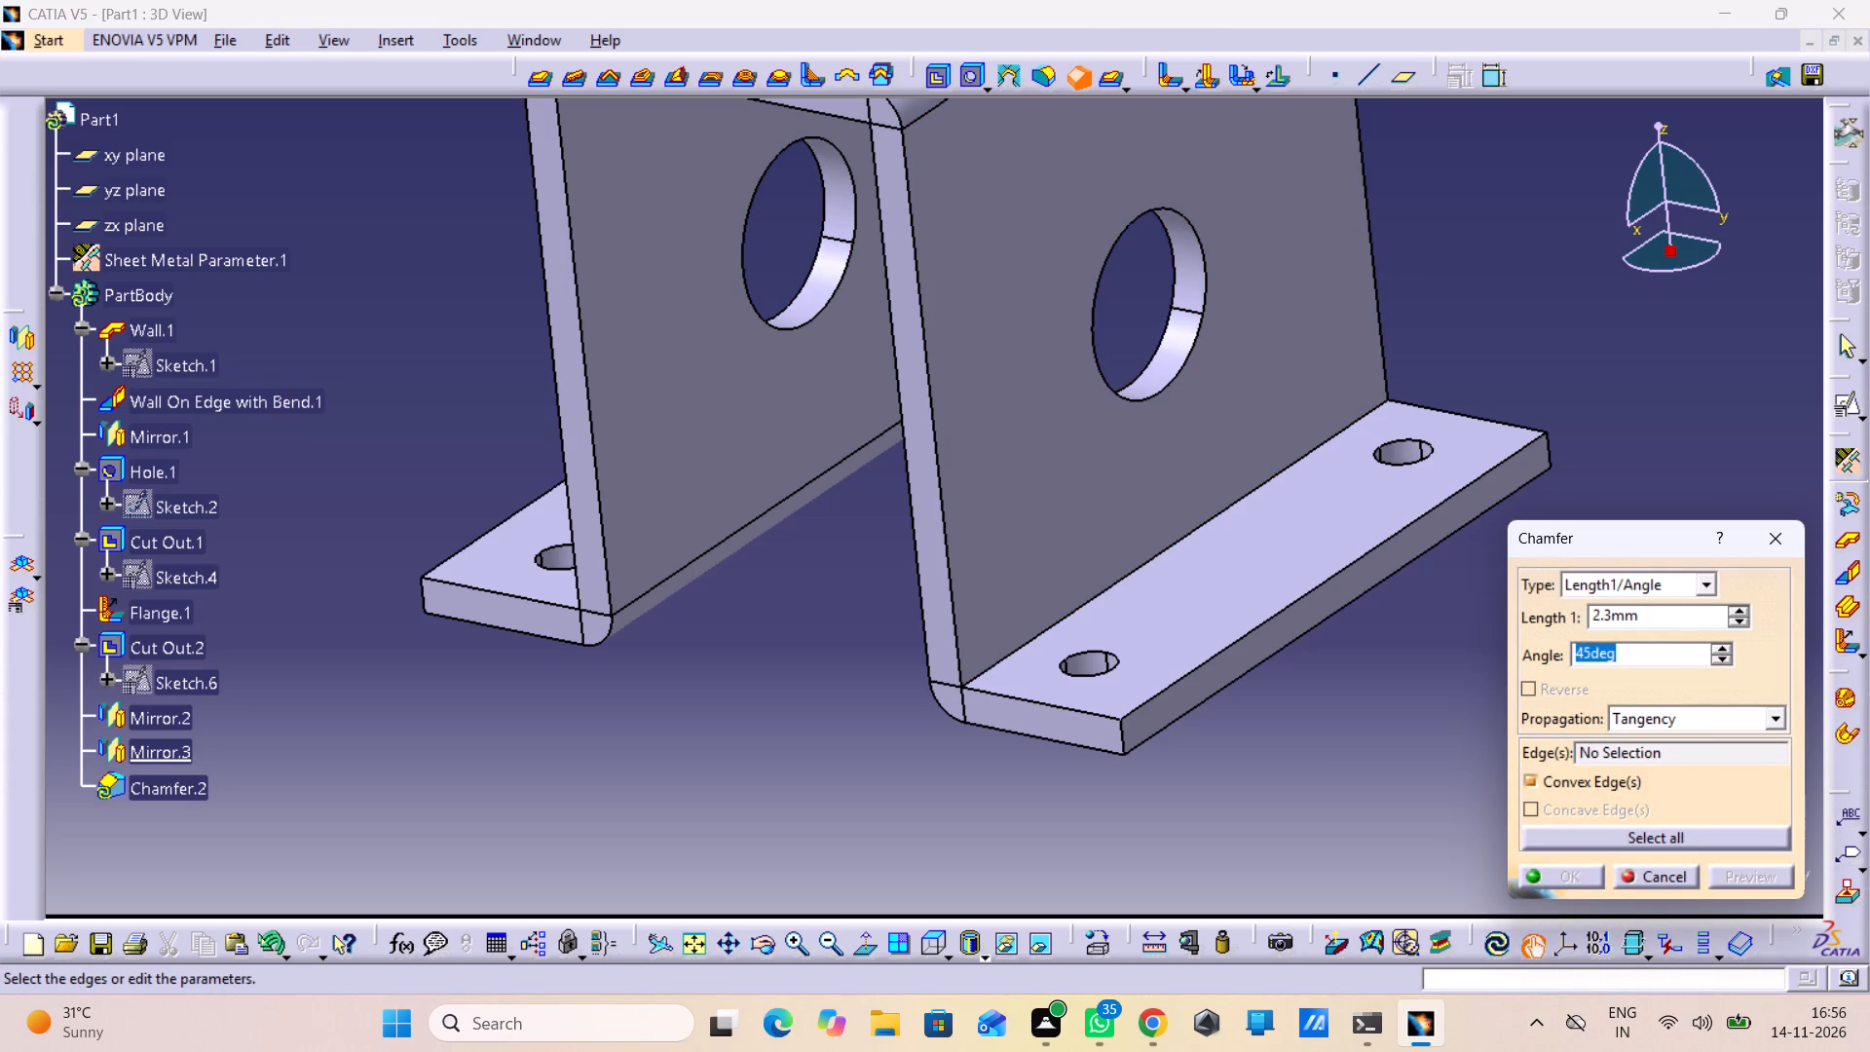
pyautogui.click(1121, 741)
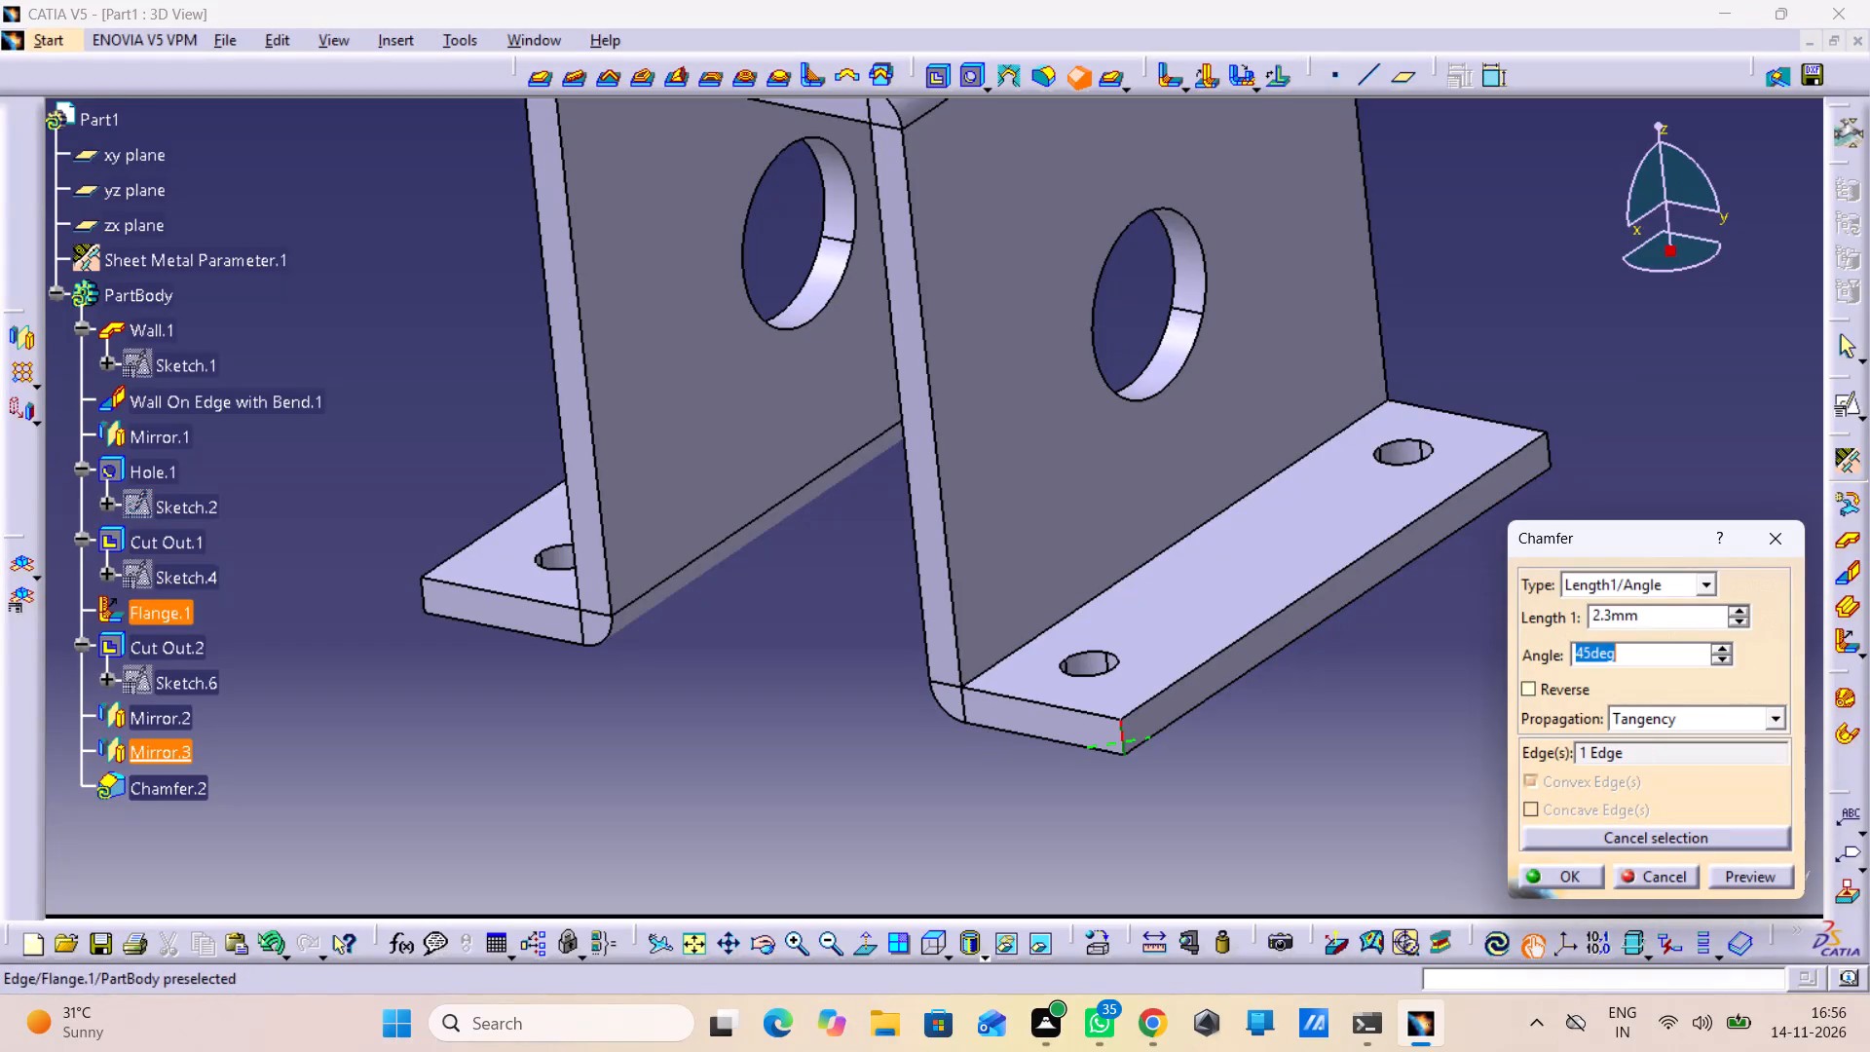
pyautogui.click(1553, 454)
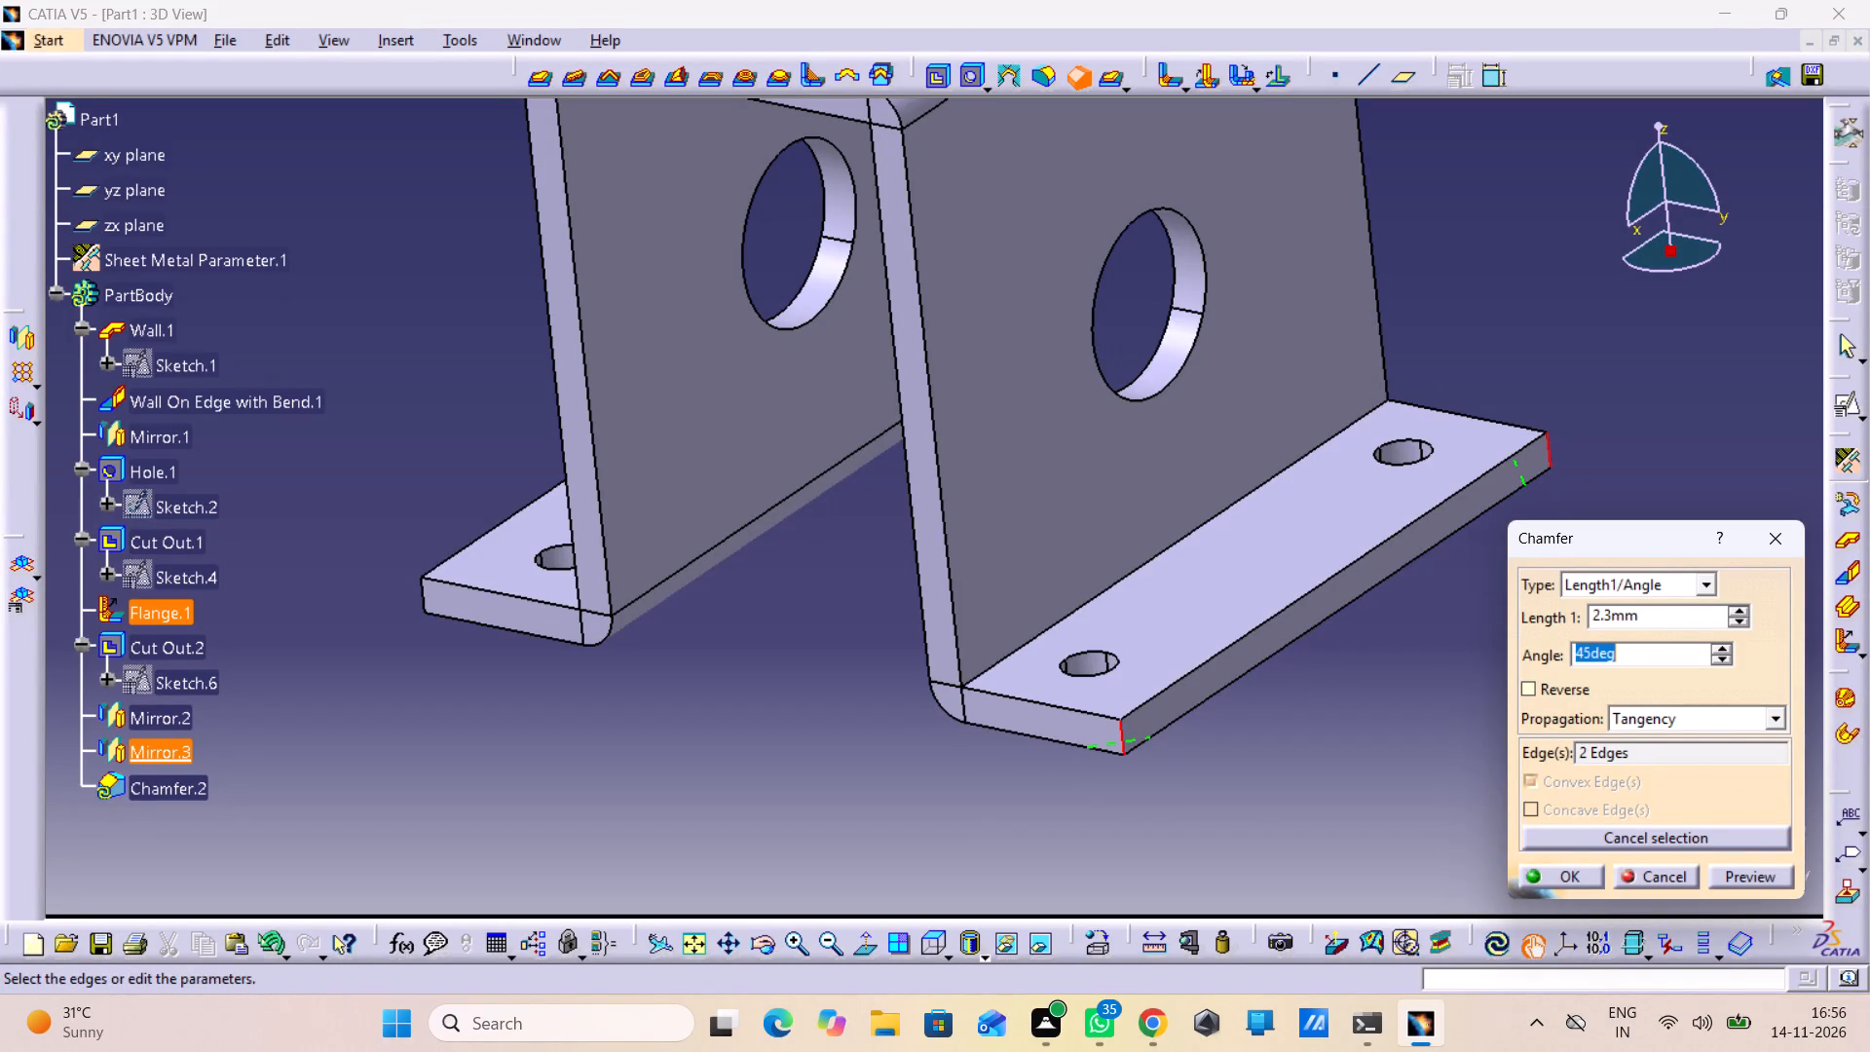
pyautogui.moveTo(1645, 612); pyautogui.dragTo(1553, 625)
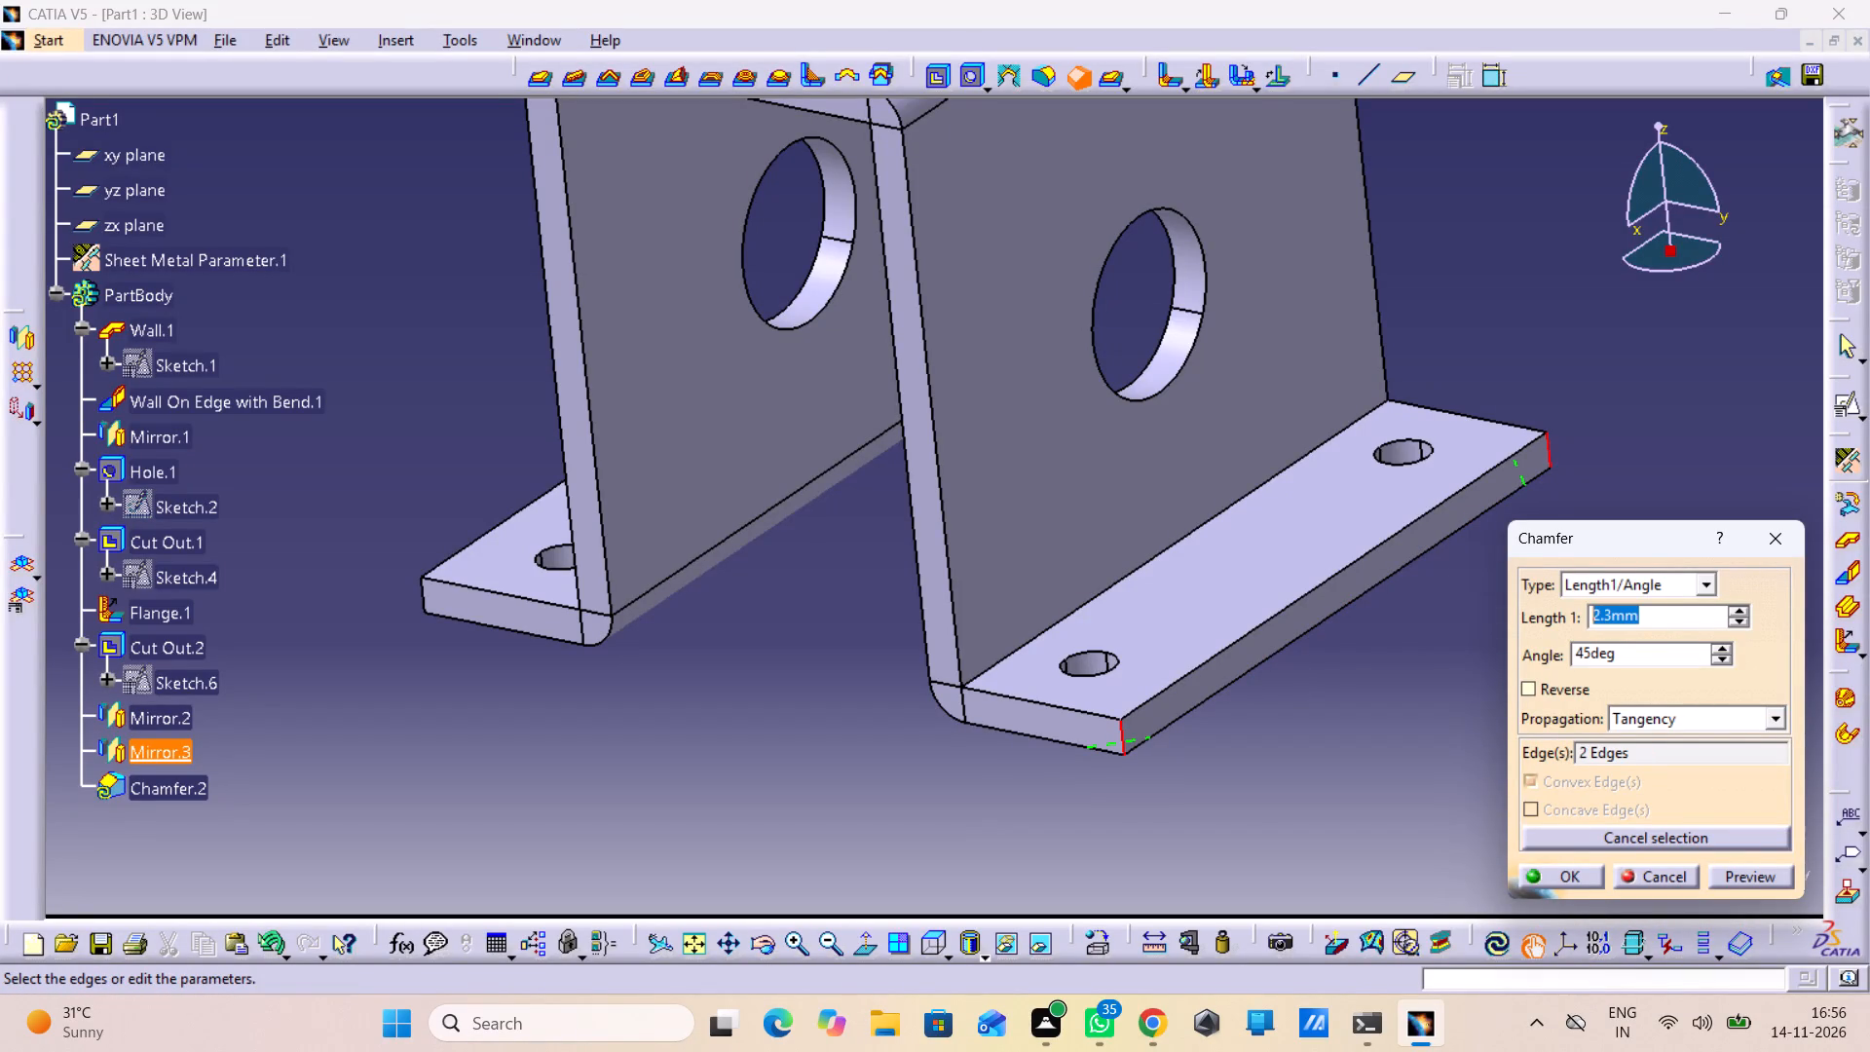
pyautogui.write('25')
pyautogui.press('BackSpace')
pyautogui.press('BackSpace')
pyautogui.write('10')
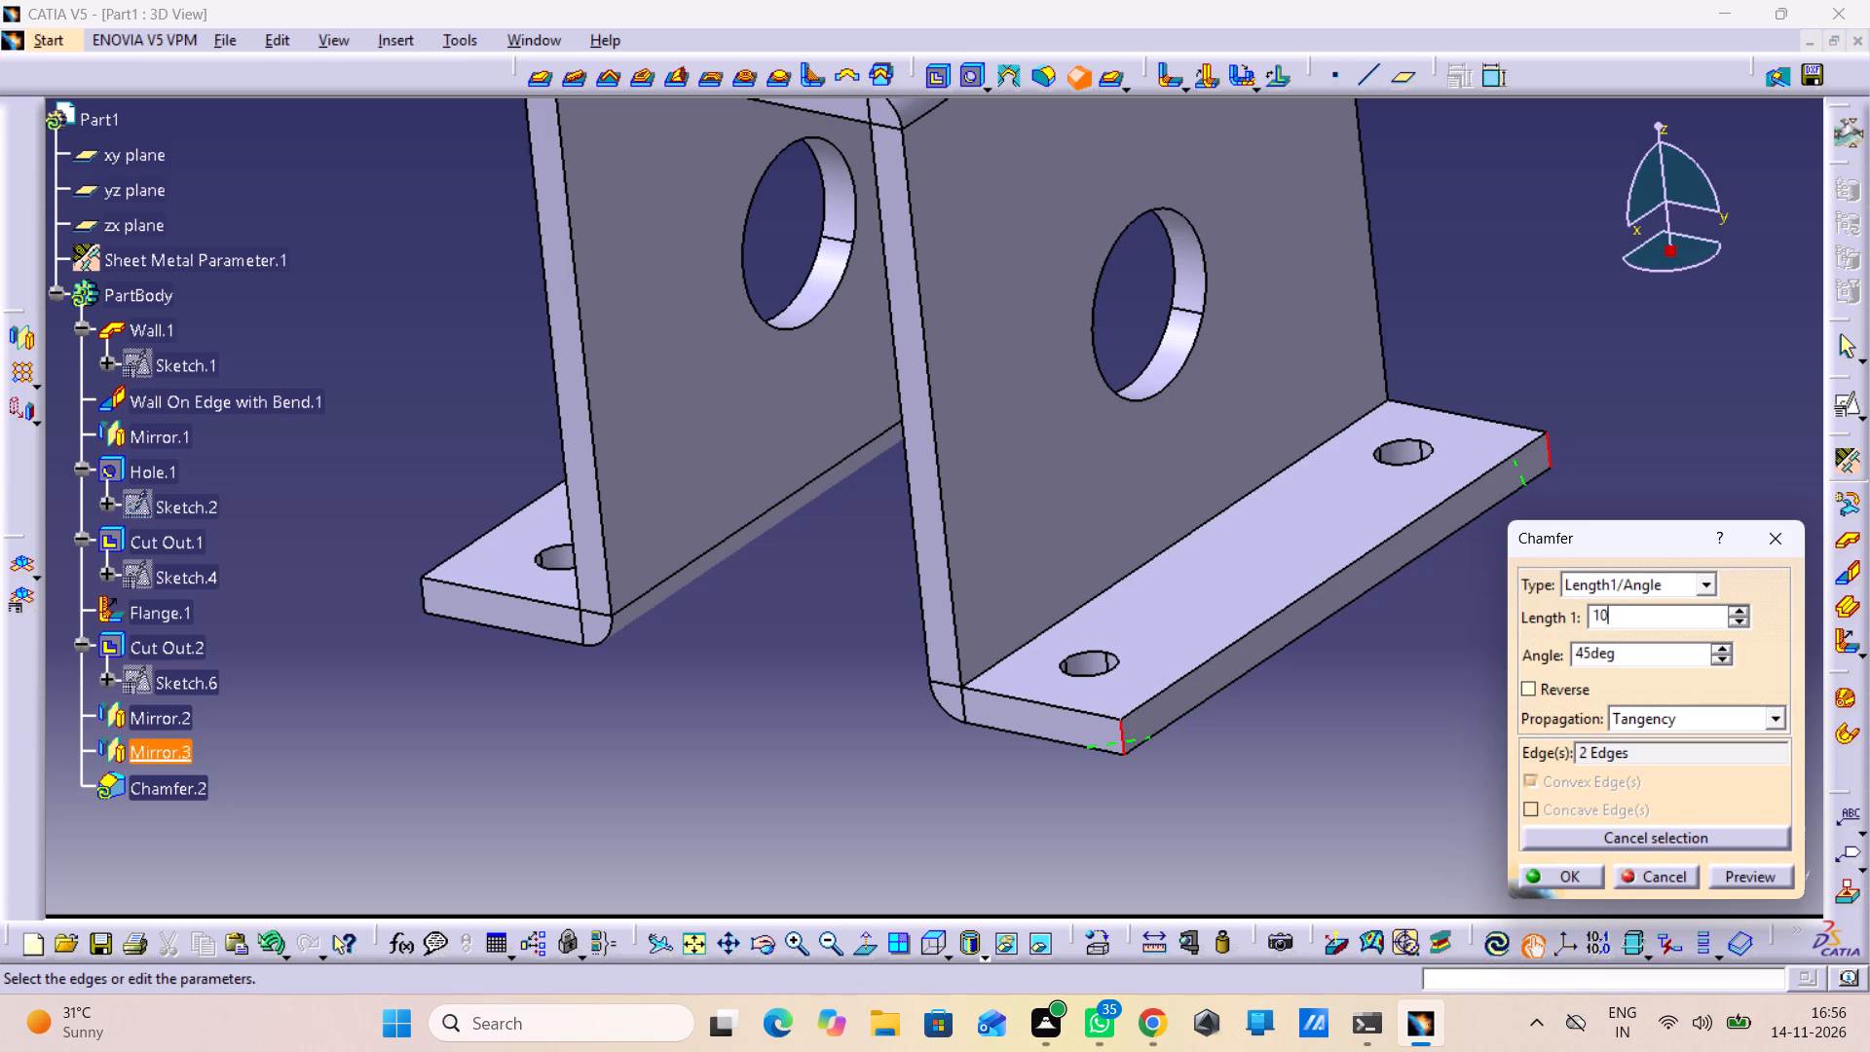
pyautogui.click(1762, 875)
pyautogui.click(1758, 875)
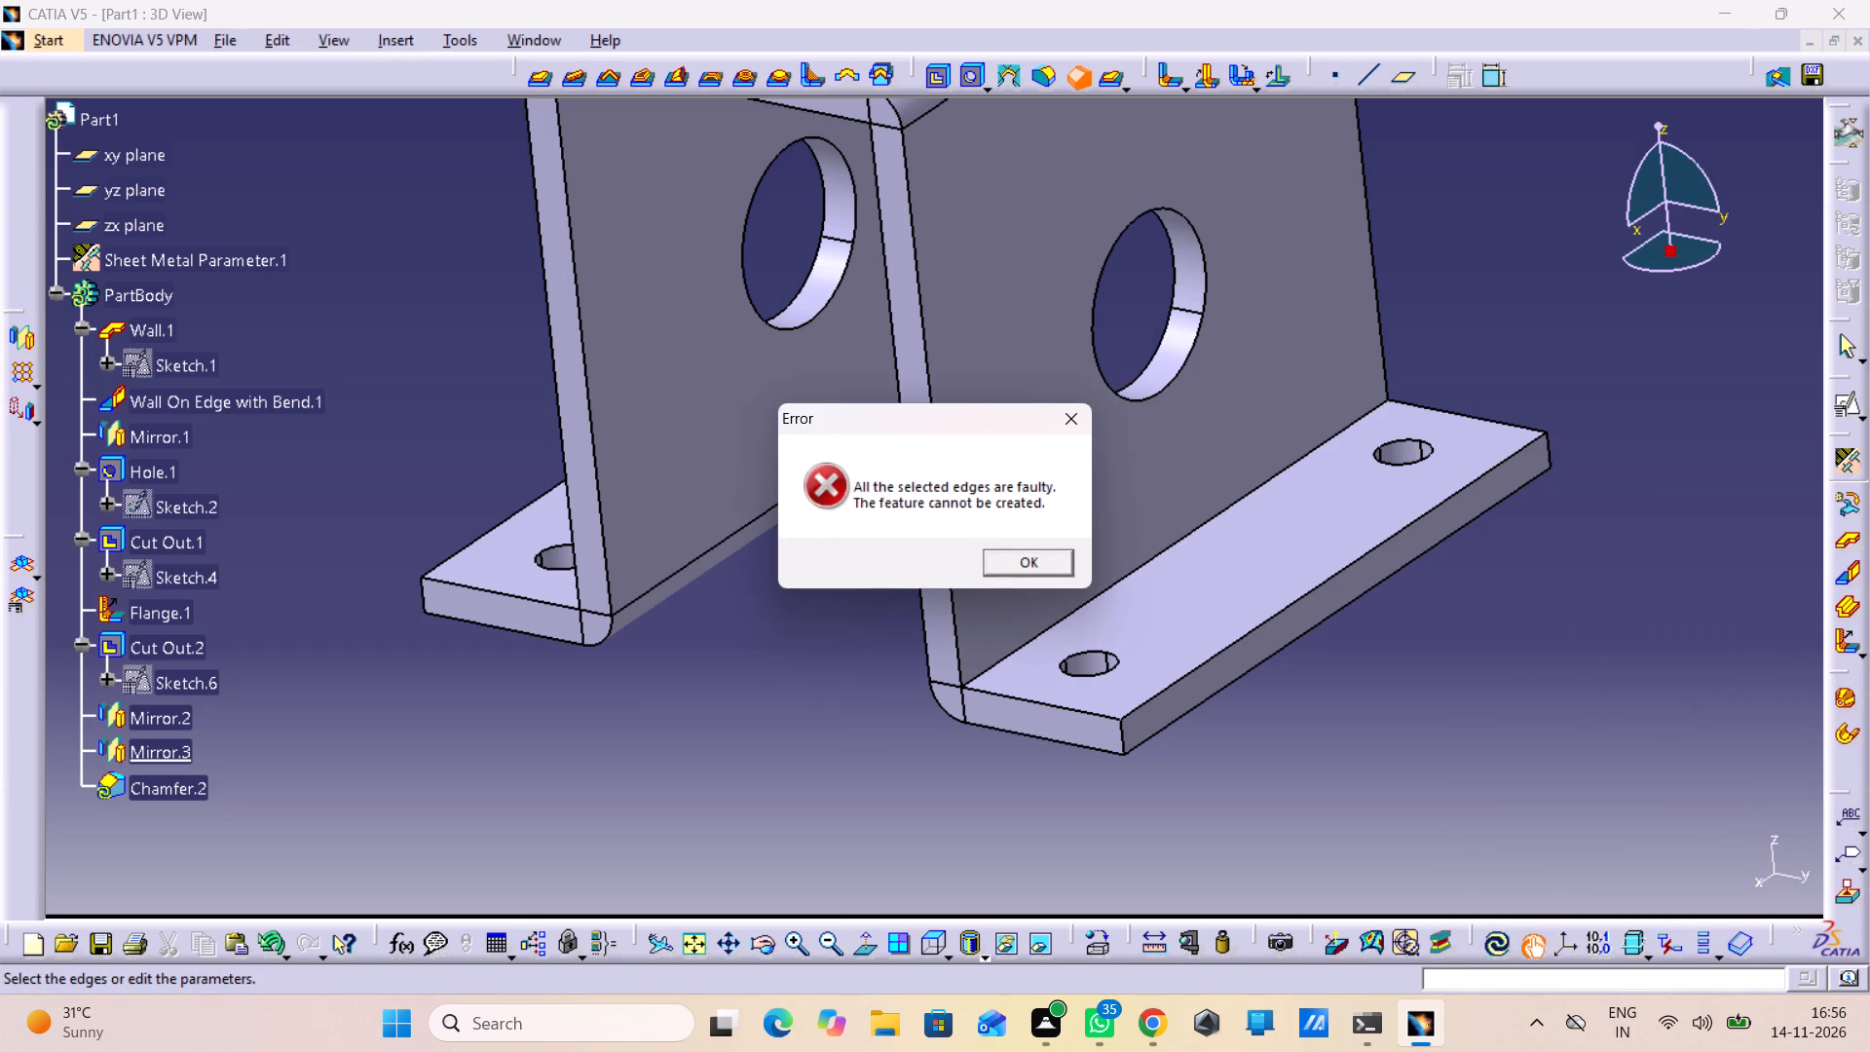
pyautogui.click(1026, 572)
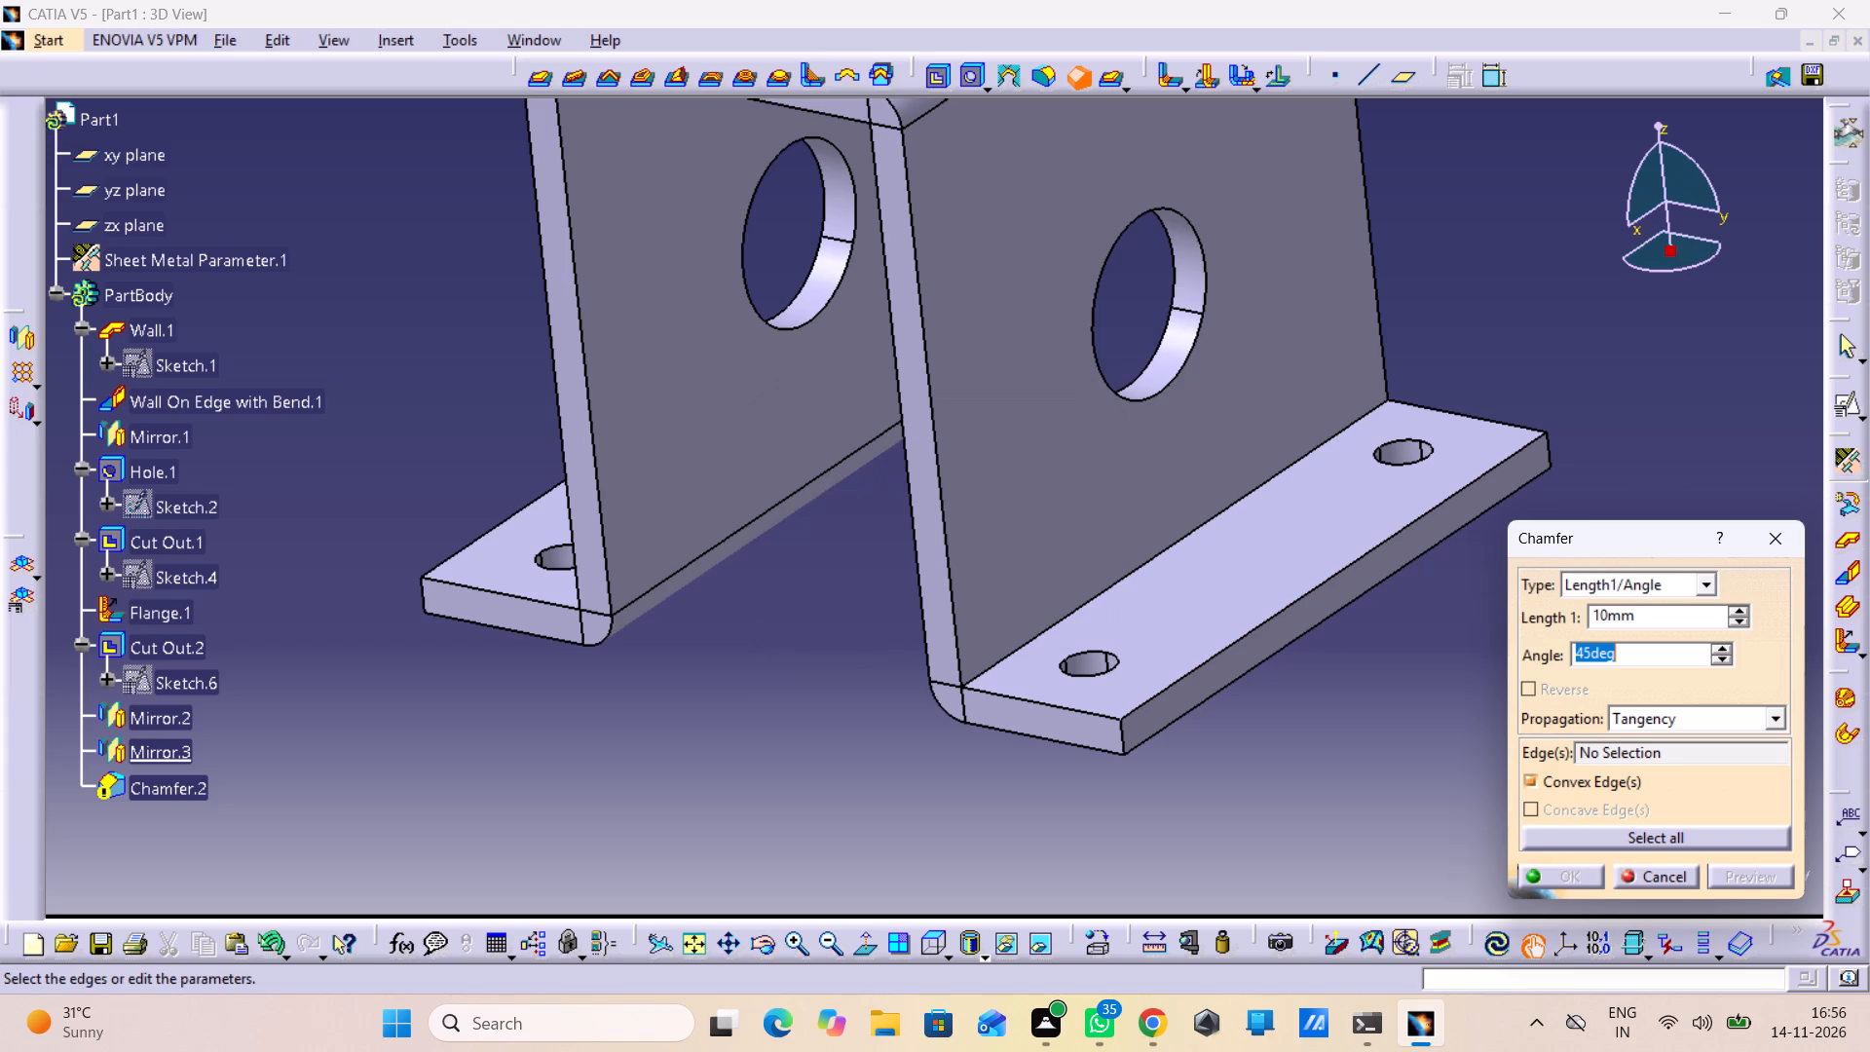
# Preview a chamfer of 5 mm length at 45 degrees on the nearer flange's two outer corner edges.
pyautogui.moveTo(1652, 616); pyautogui.dragTo(1481, 620)
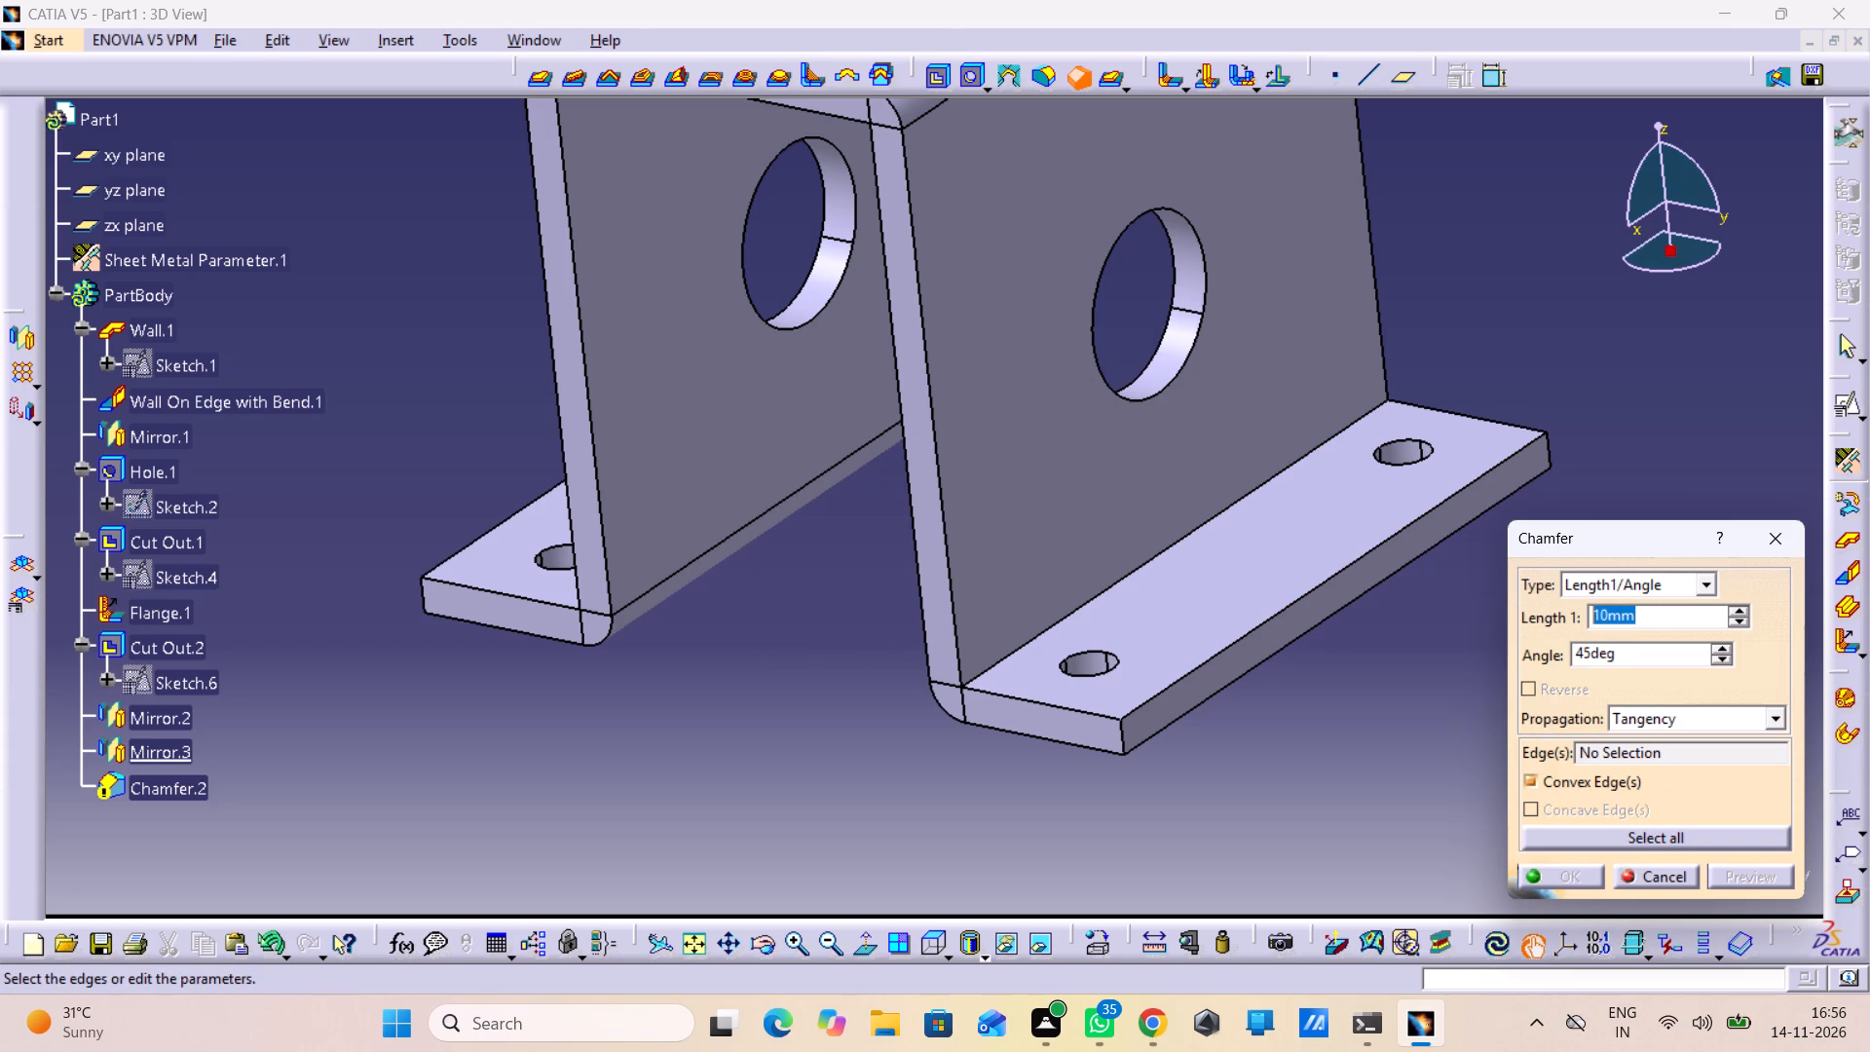
pyautogui.moveTo(1481, 620); pyautogui.dragTo(1476, 619)
pyautogui.press('5')
pyautogui.click(1126, 740)
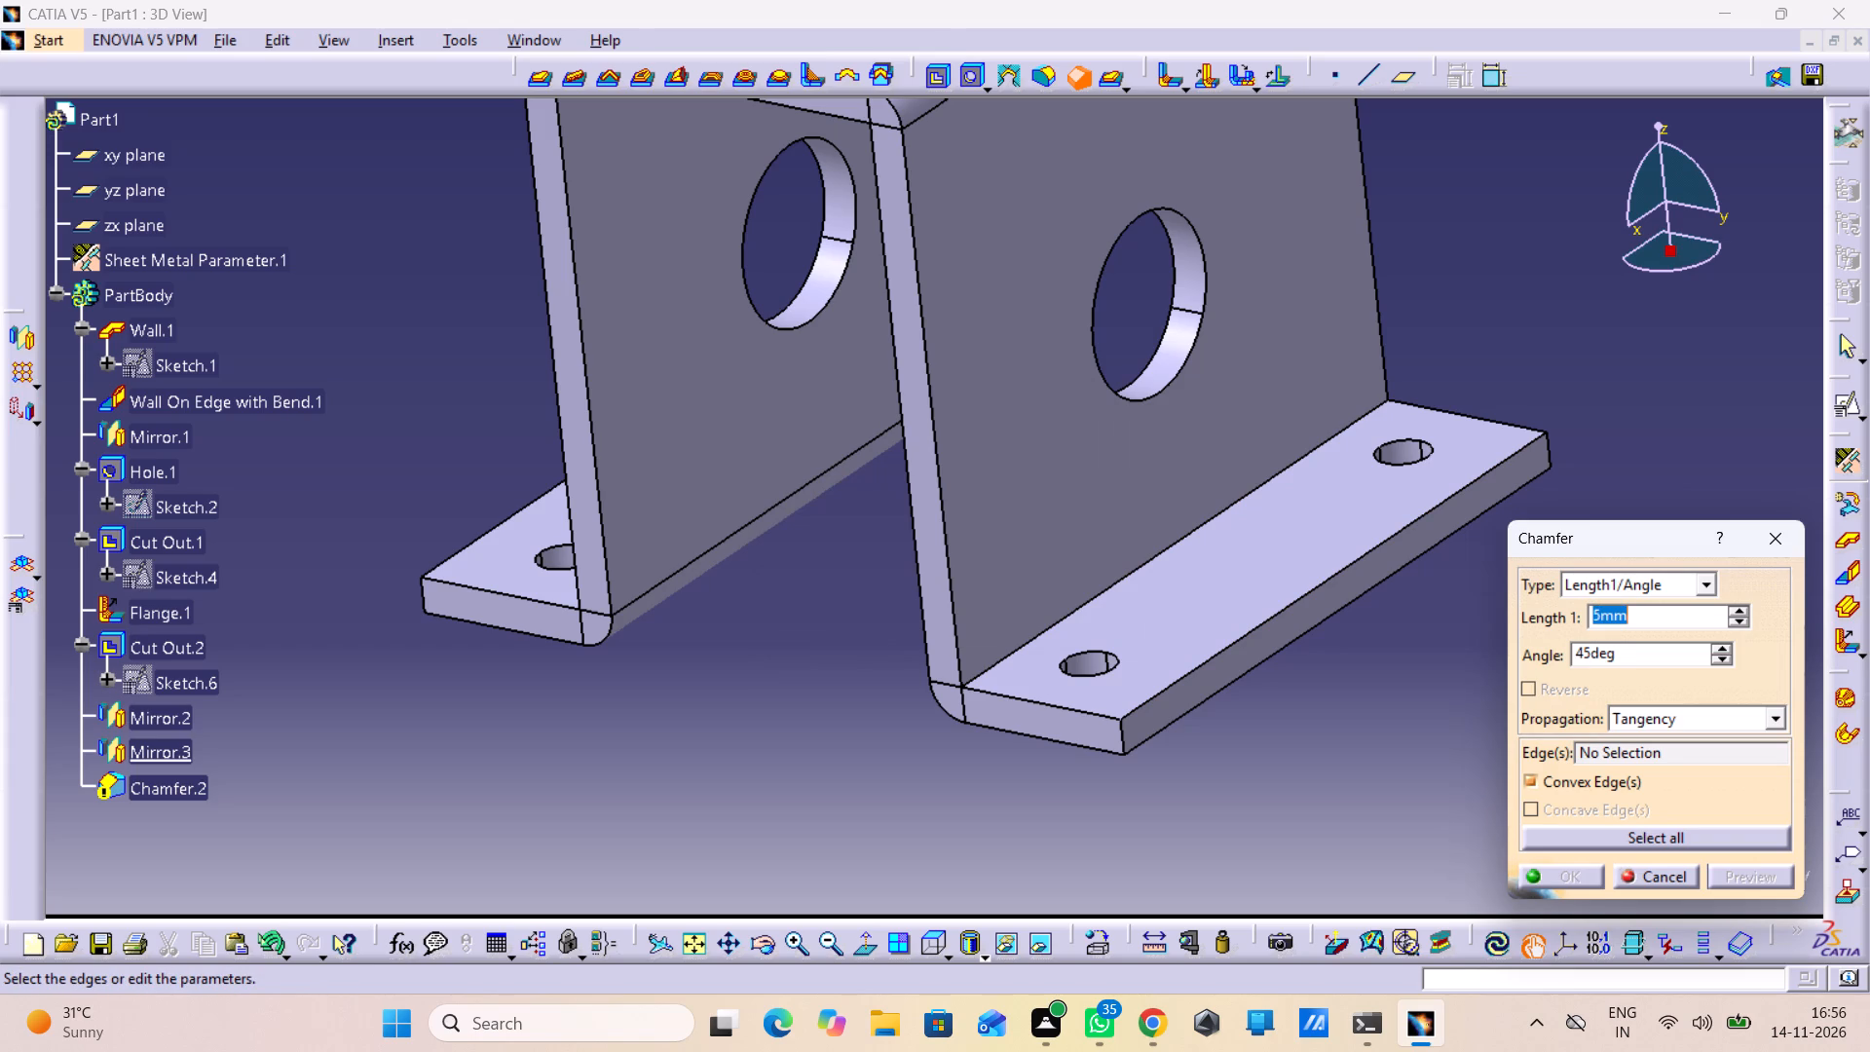
pyautogui.click(1122, 734)
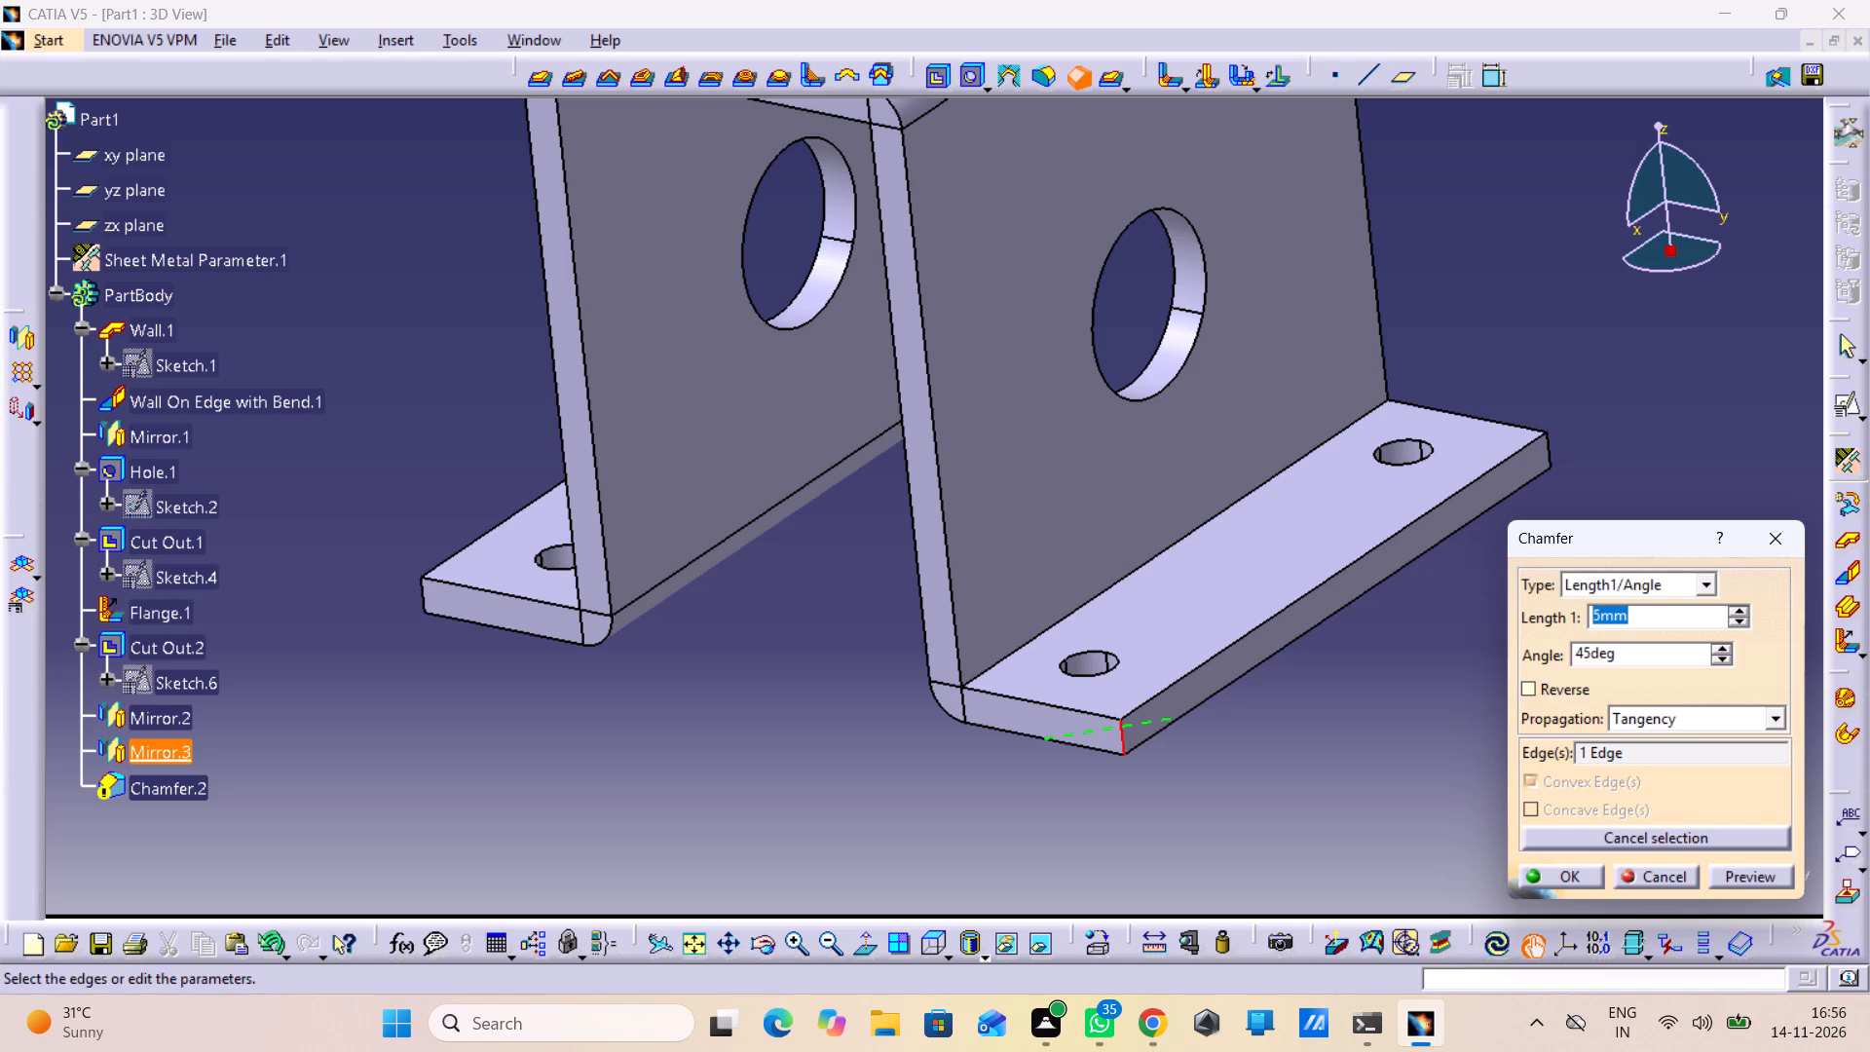
pyautogui.click(1551, 447)
pyautogui.click(1746, 881)
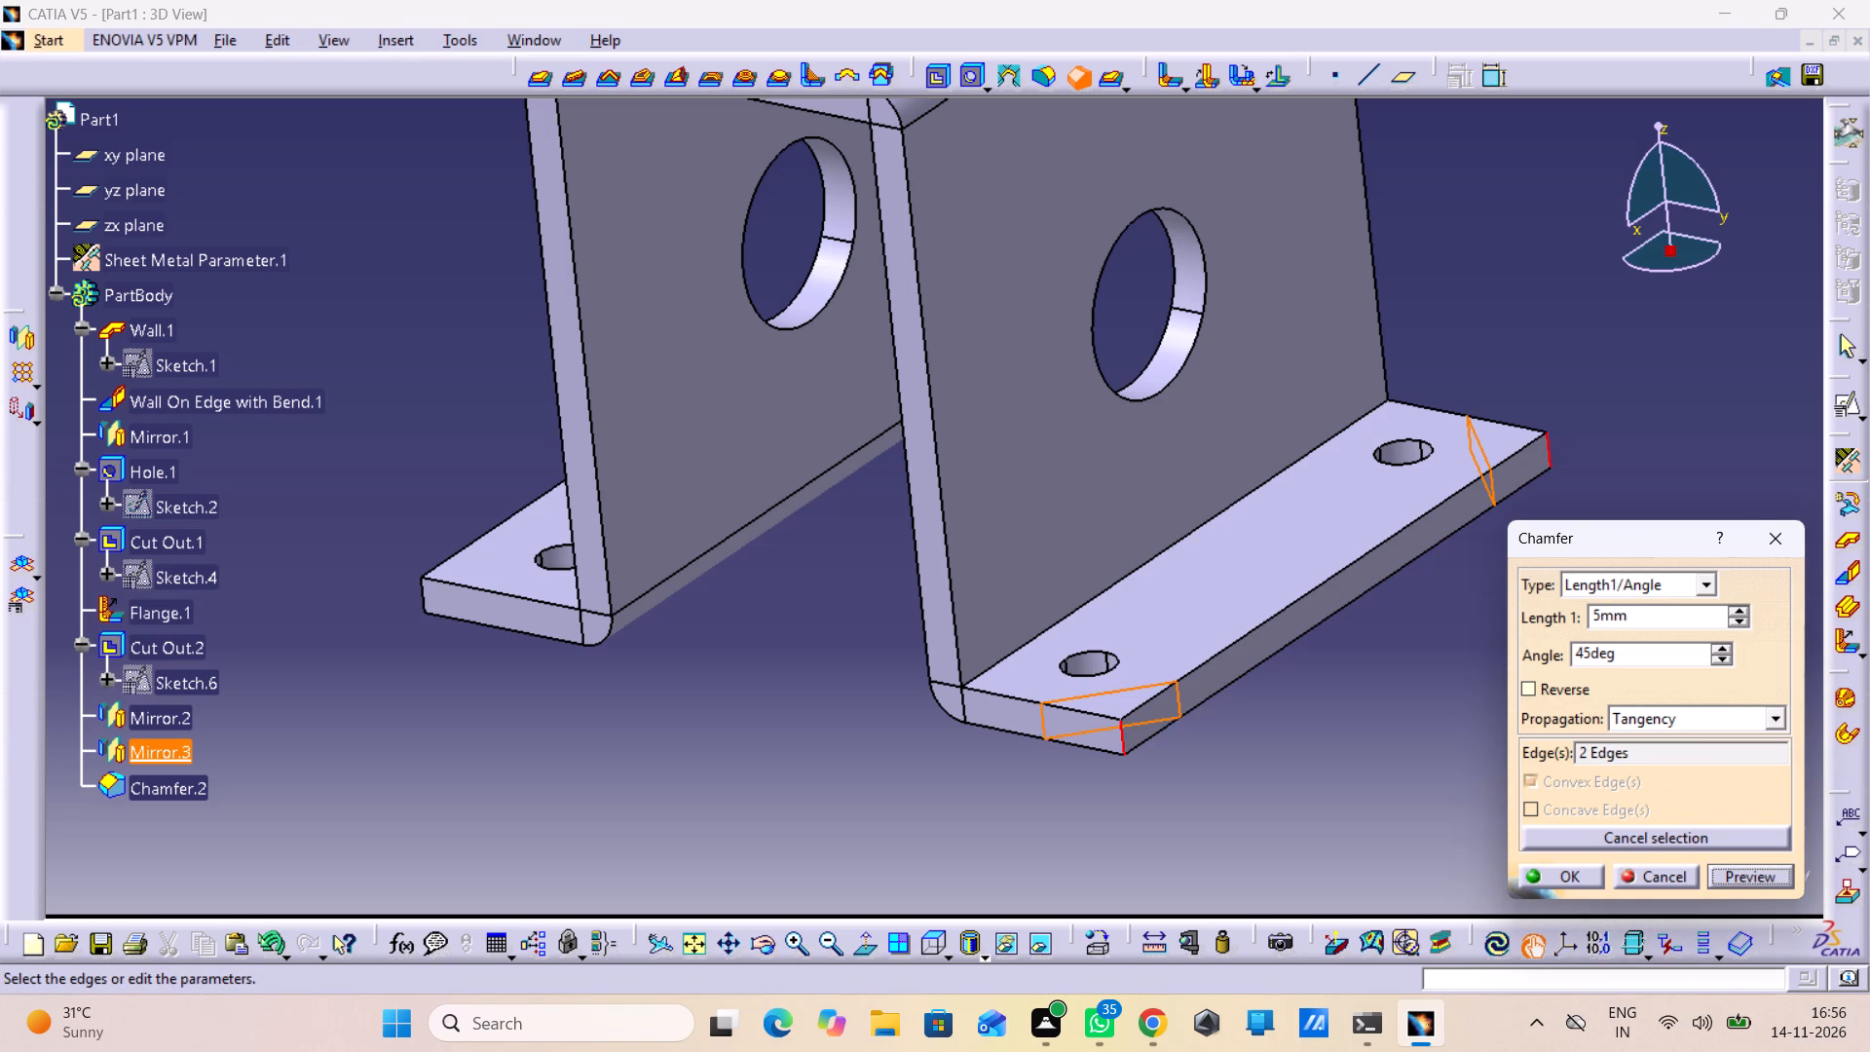
# Set the chamfer length to 8 mm and create the 45 degree chamfer on the flange's two corner edges.
pyautogui.moveTo(1633, 601); pyautogui.dragTo(1511, 612)
pyautogui.moveTo(1623, 616); pyautogui.dragTo(1537, 626)
pyautogui.press('8')
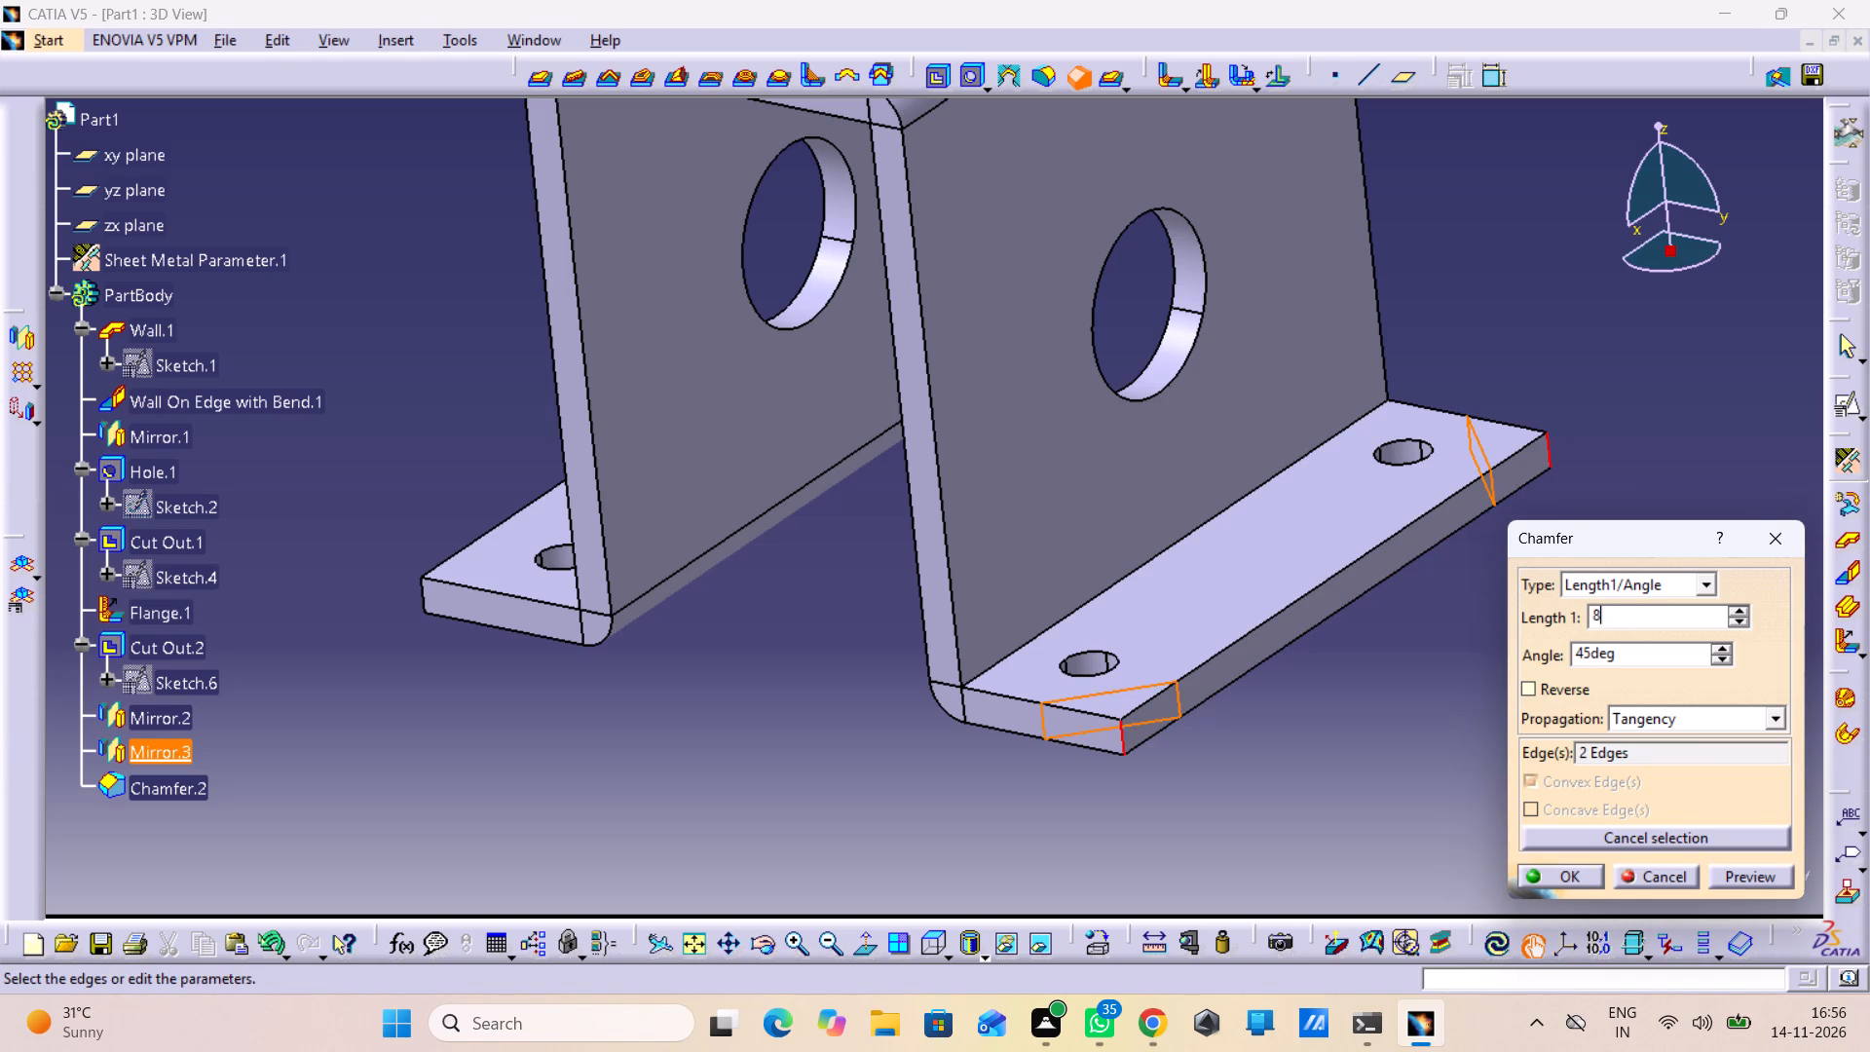
pyautogui.click(1731, 869)
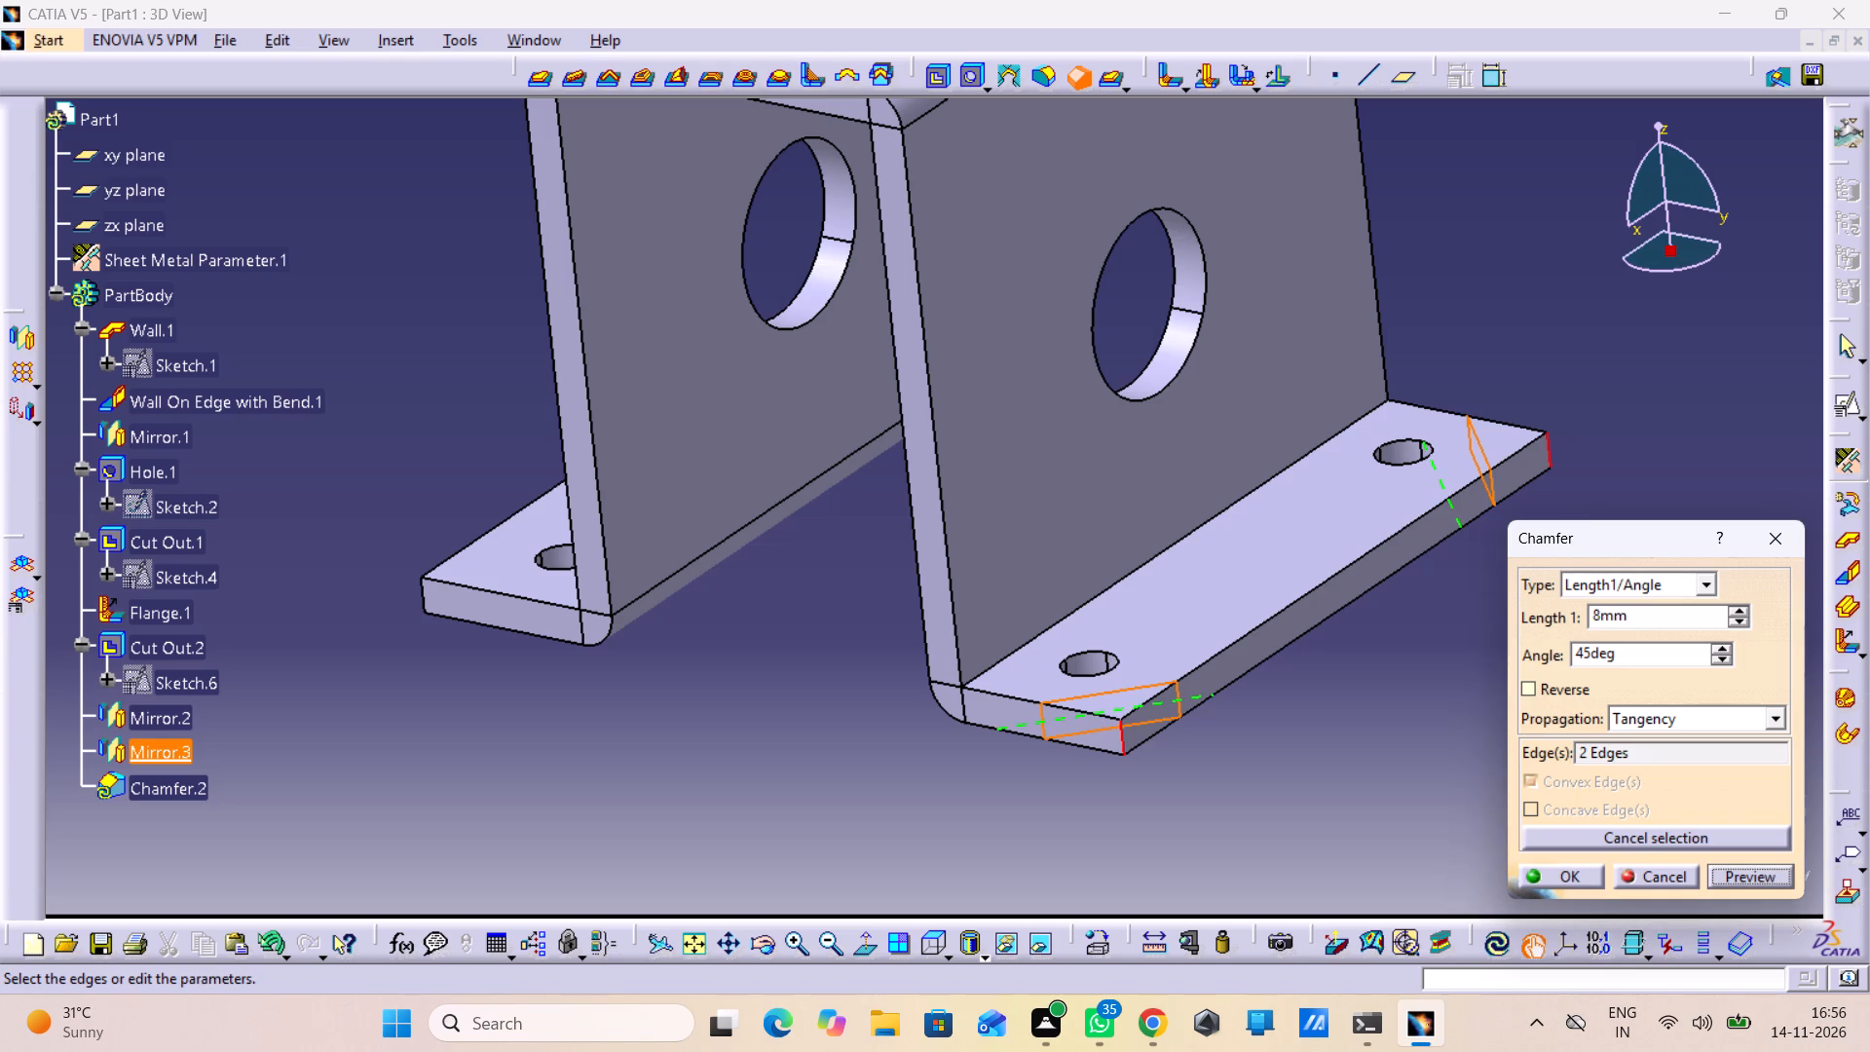
pyautogui.click(1560, 876)
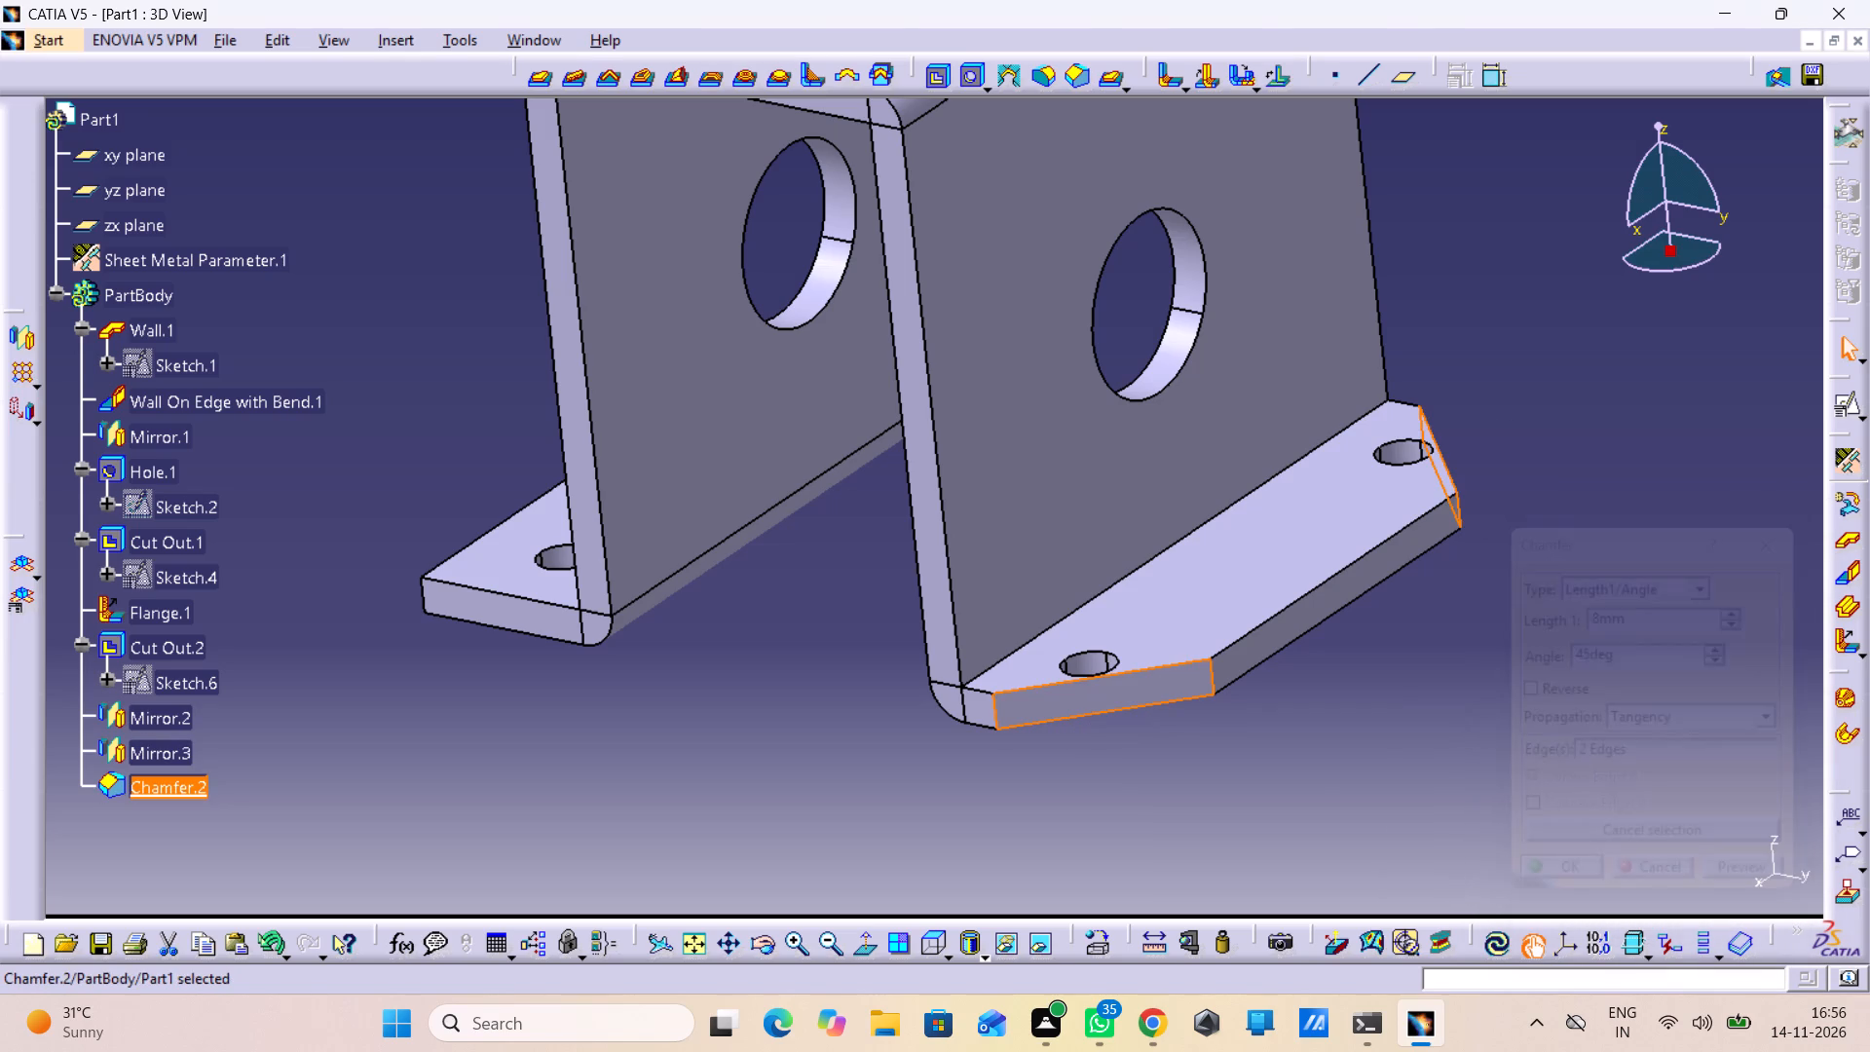
pyautogui.click(1458, 808)
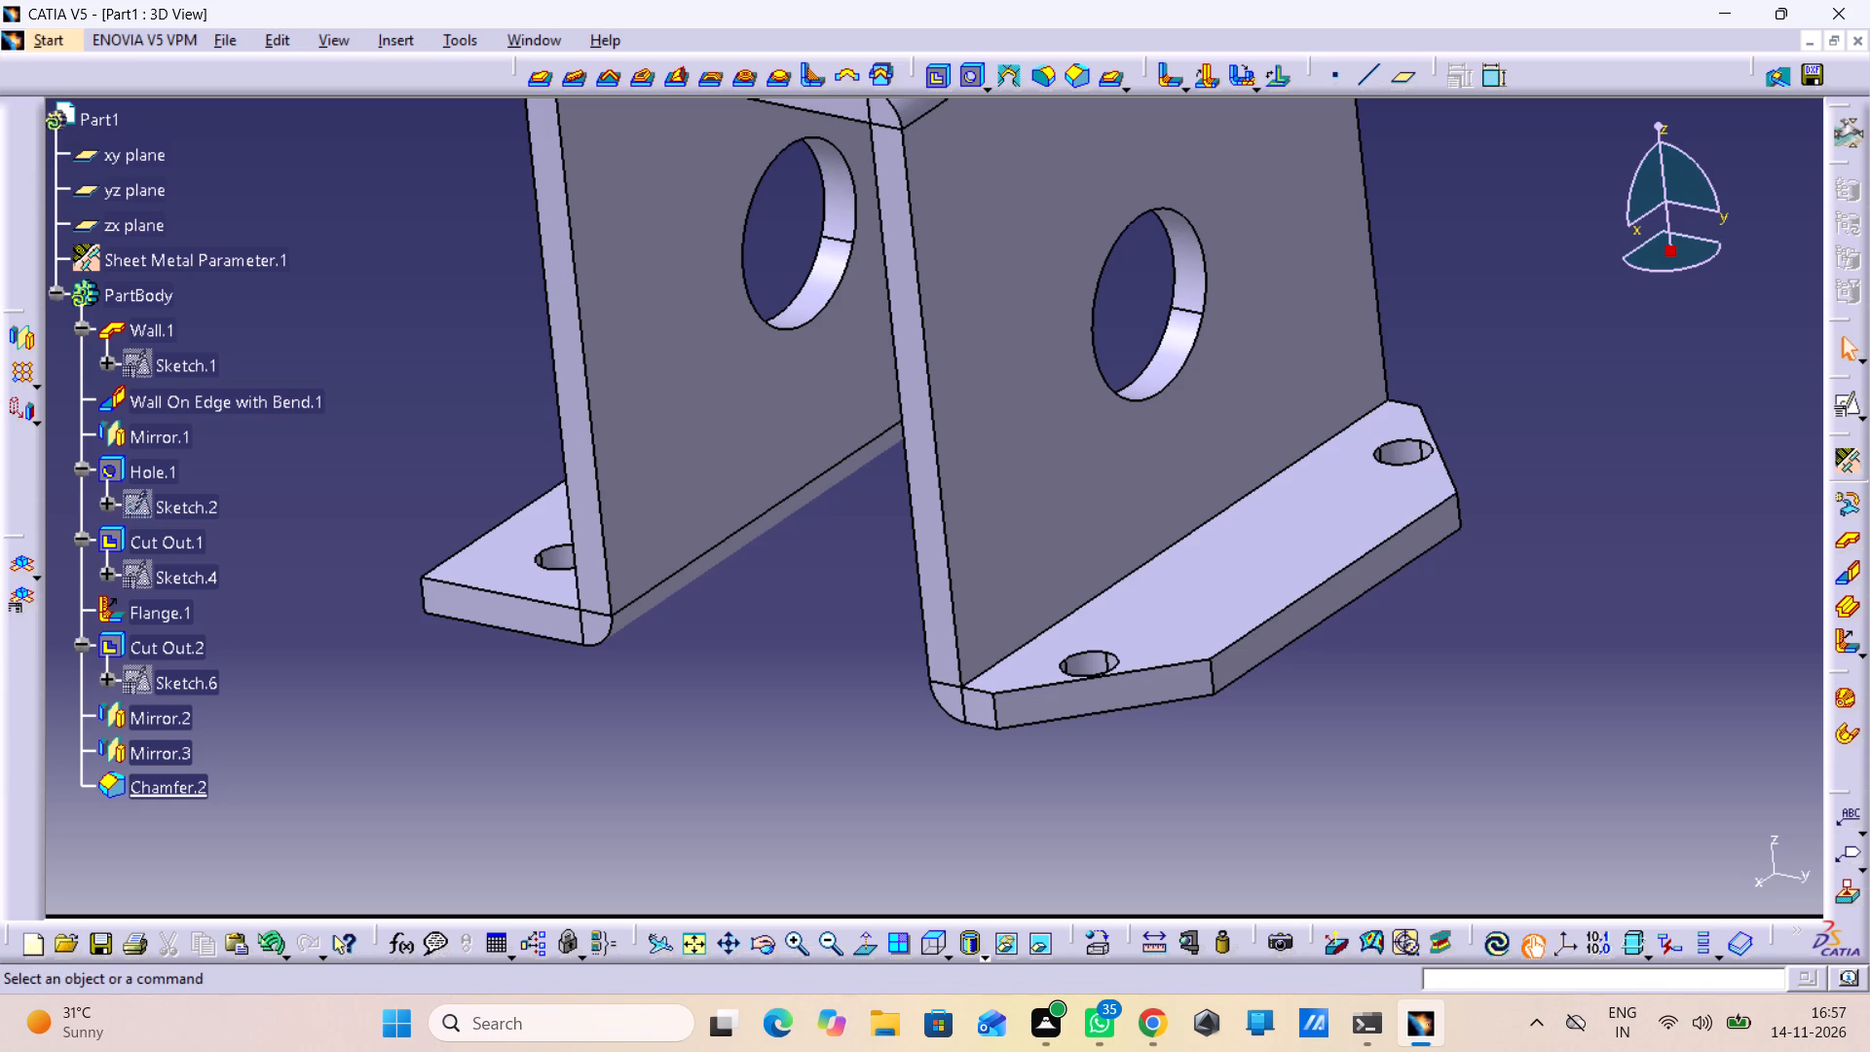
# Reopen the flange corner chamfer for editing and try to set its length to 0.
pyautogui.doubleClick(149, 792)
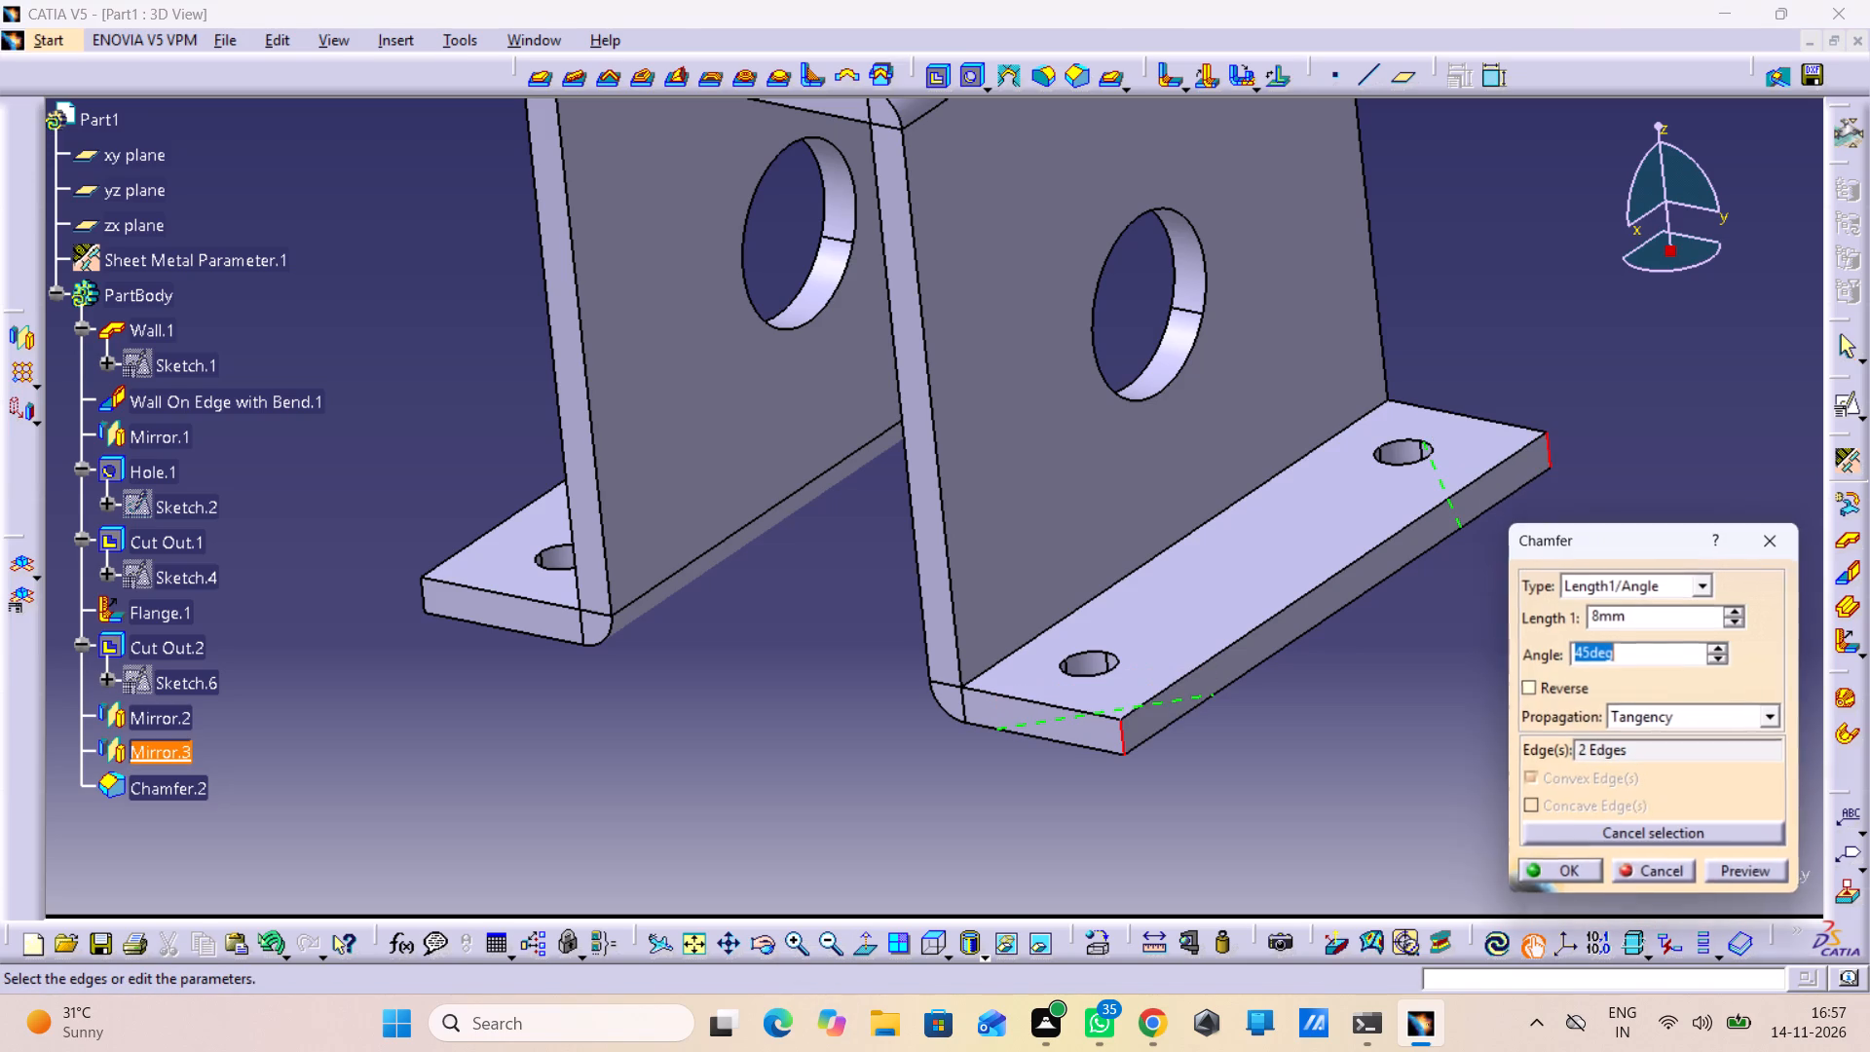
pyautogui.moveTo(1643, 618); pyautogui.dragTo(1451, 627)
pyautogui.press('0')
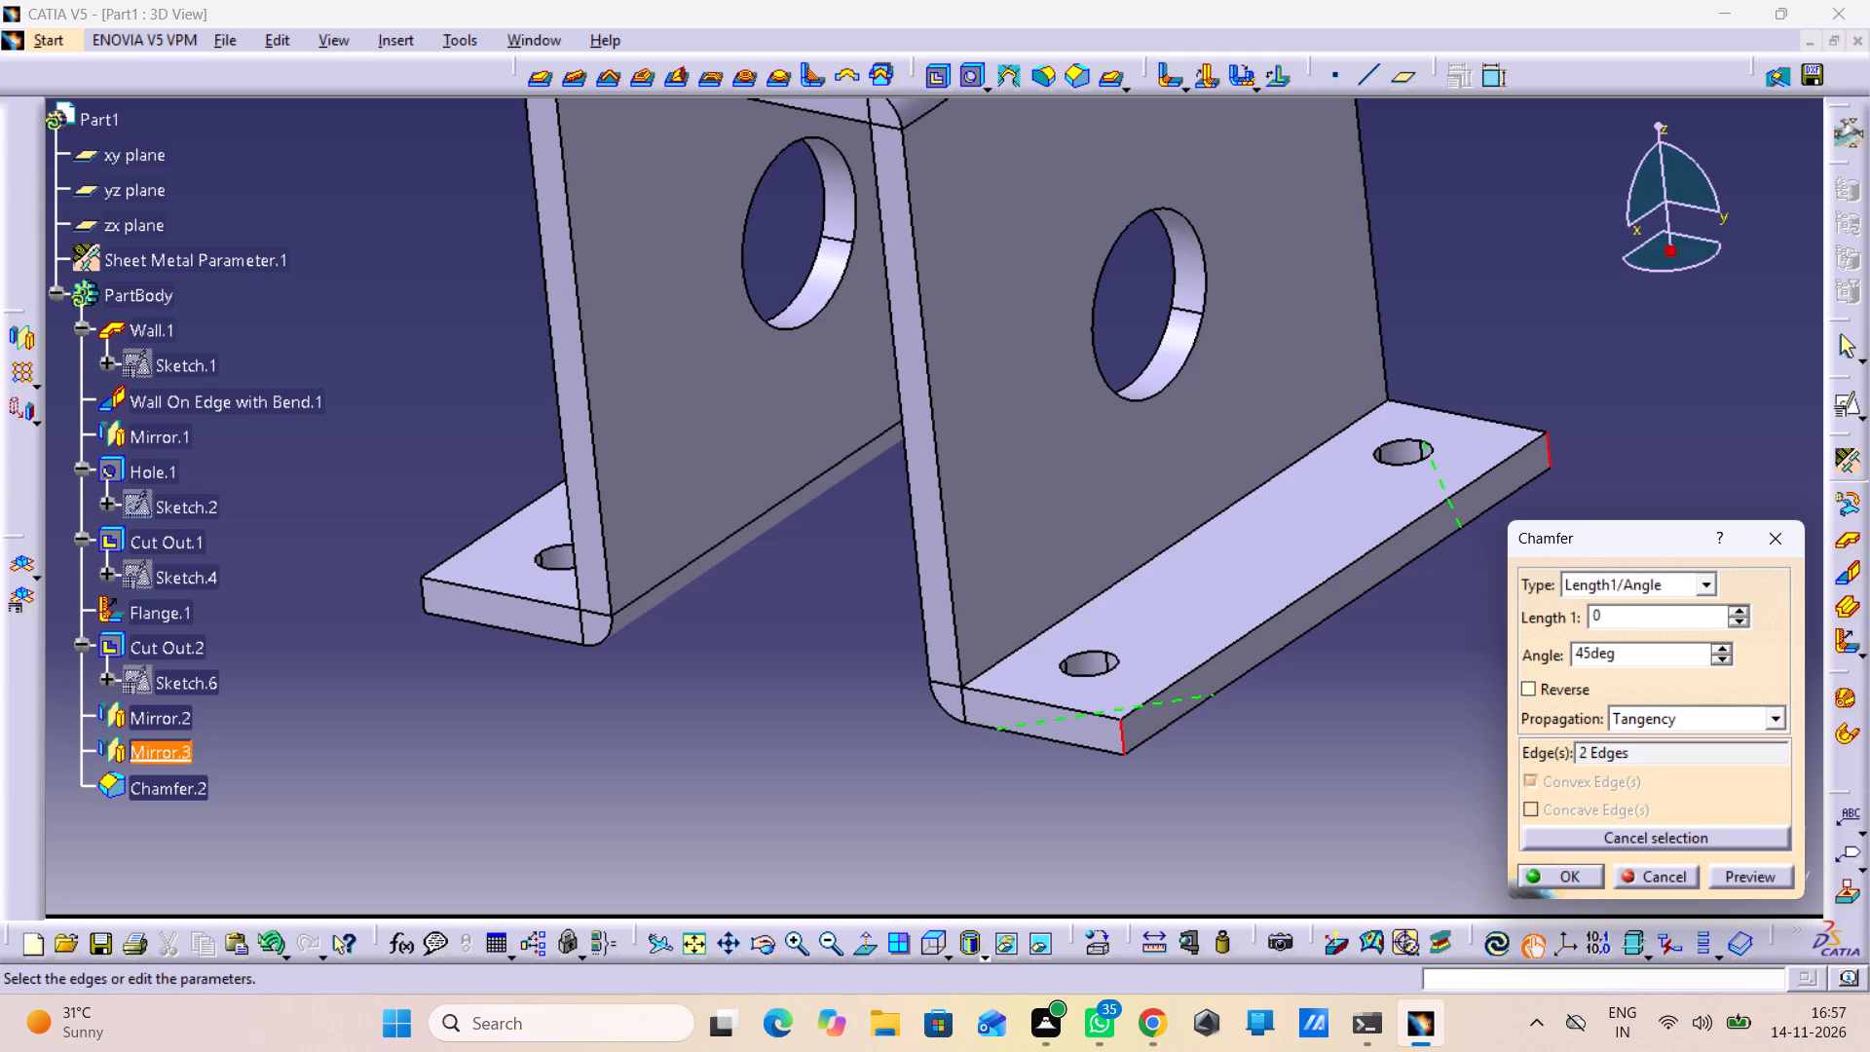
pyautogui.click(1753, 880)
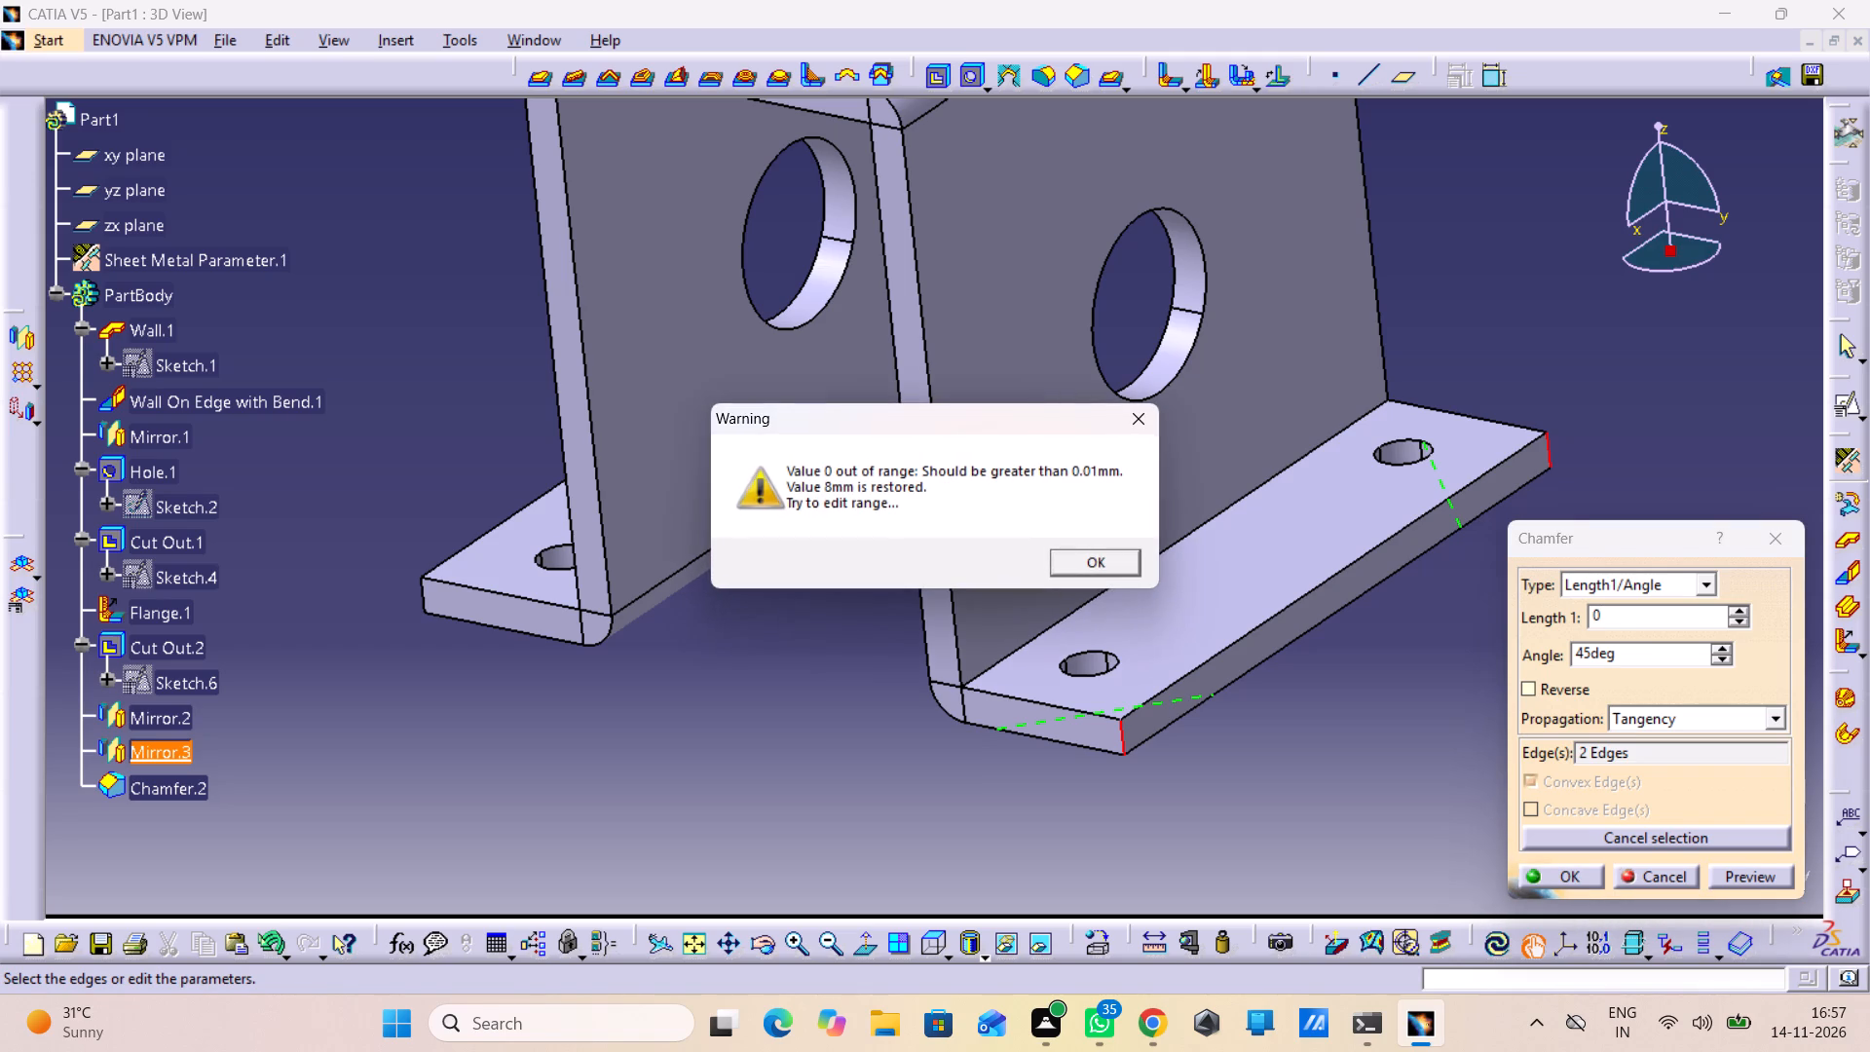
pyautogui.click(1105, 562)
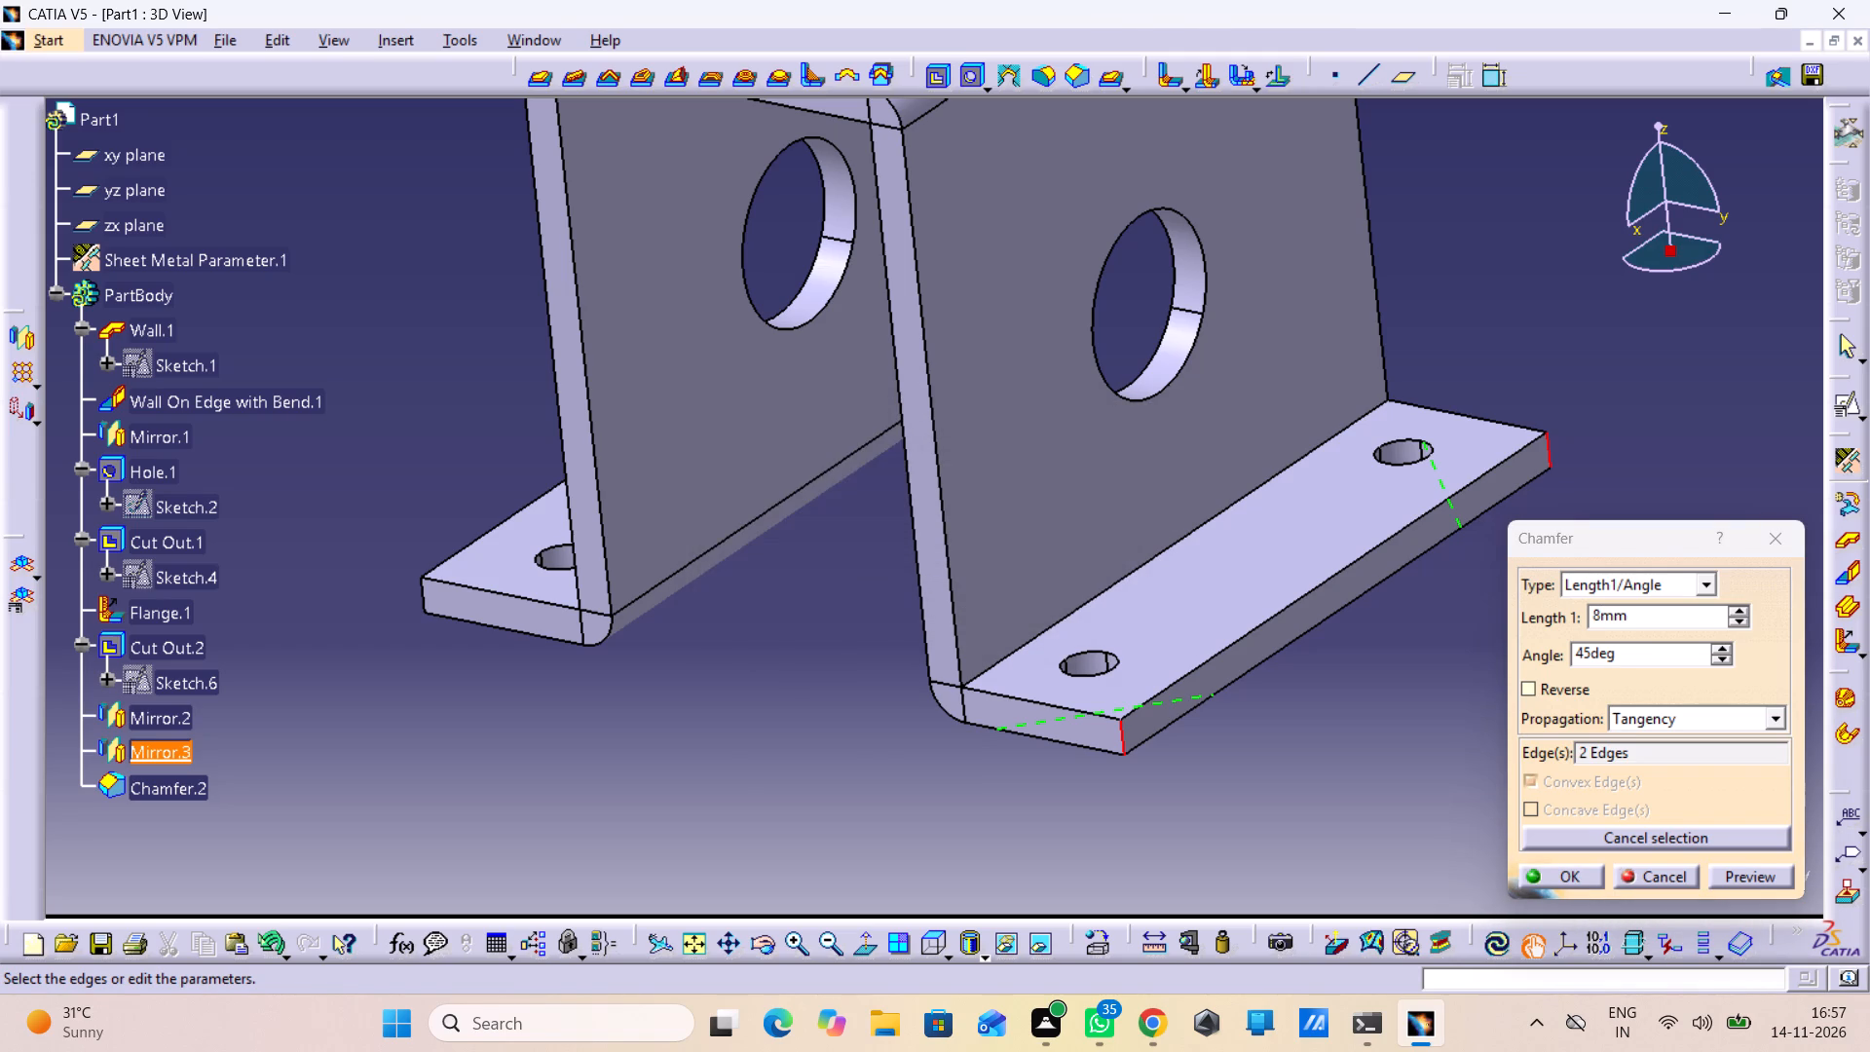
# Set the flange corner chamfer's angle to 30 degrees and its length to 5 mm, and apply the changes.
pyautogui.moveTo(1636, 664); pyautogui.dragTo(1523, 660)
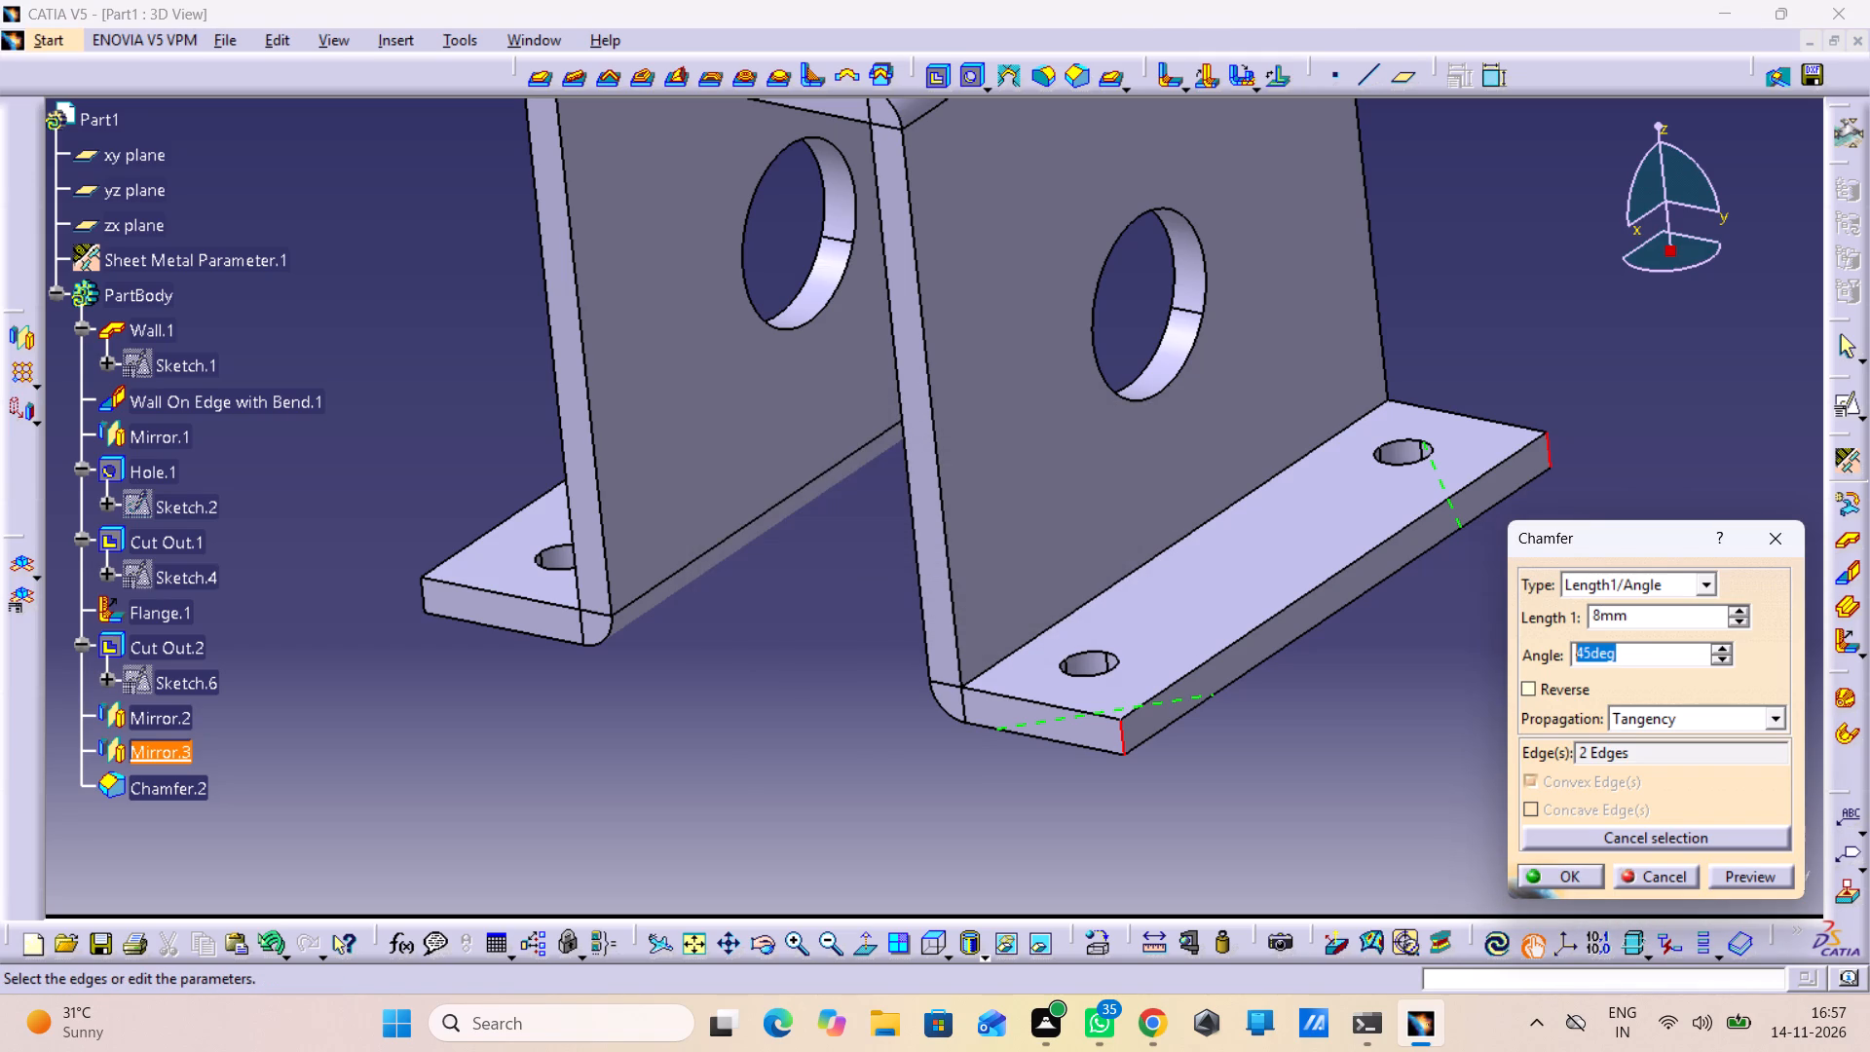
pyautogui.write('30')
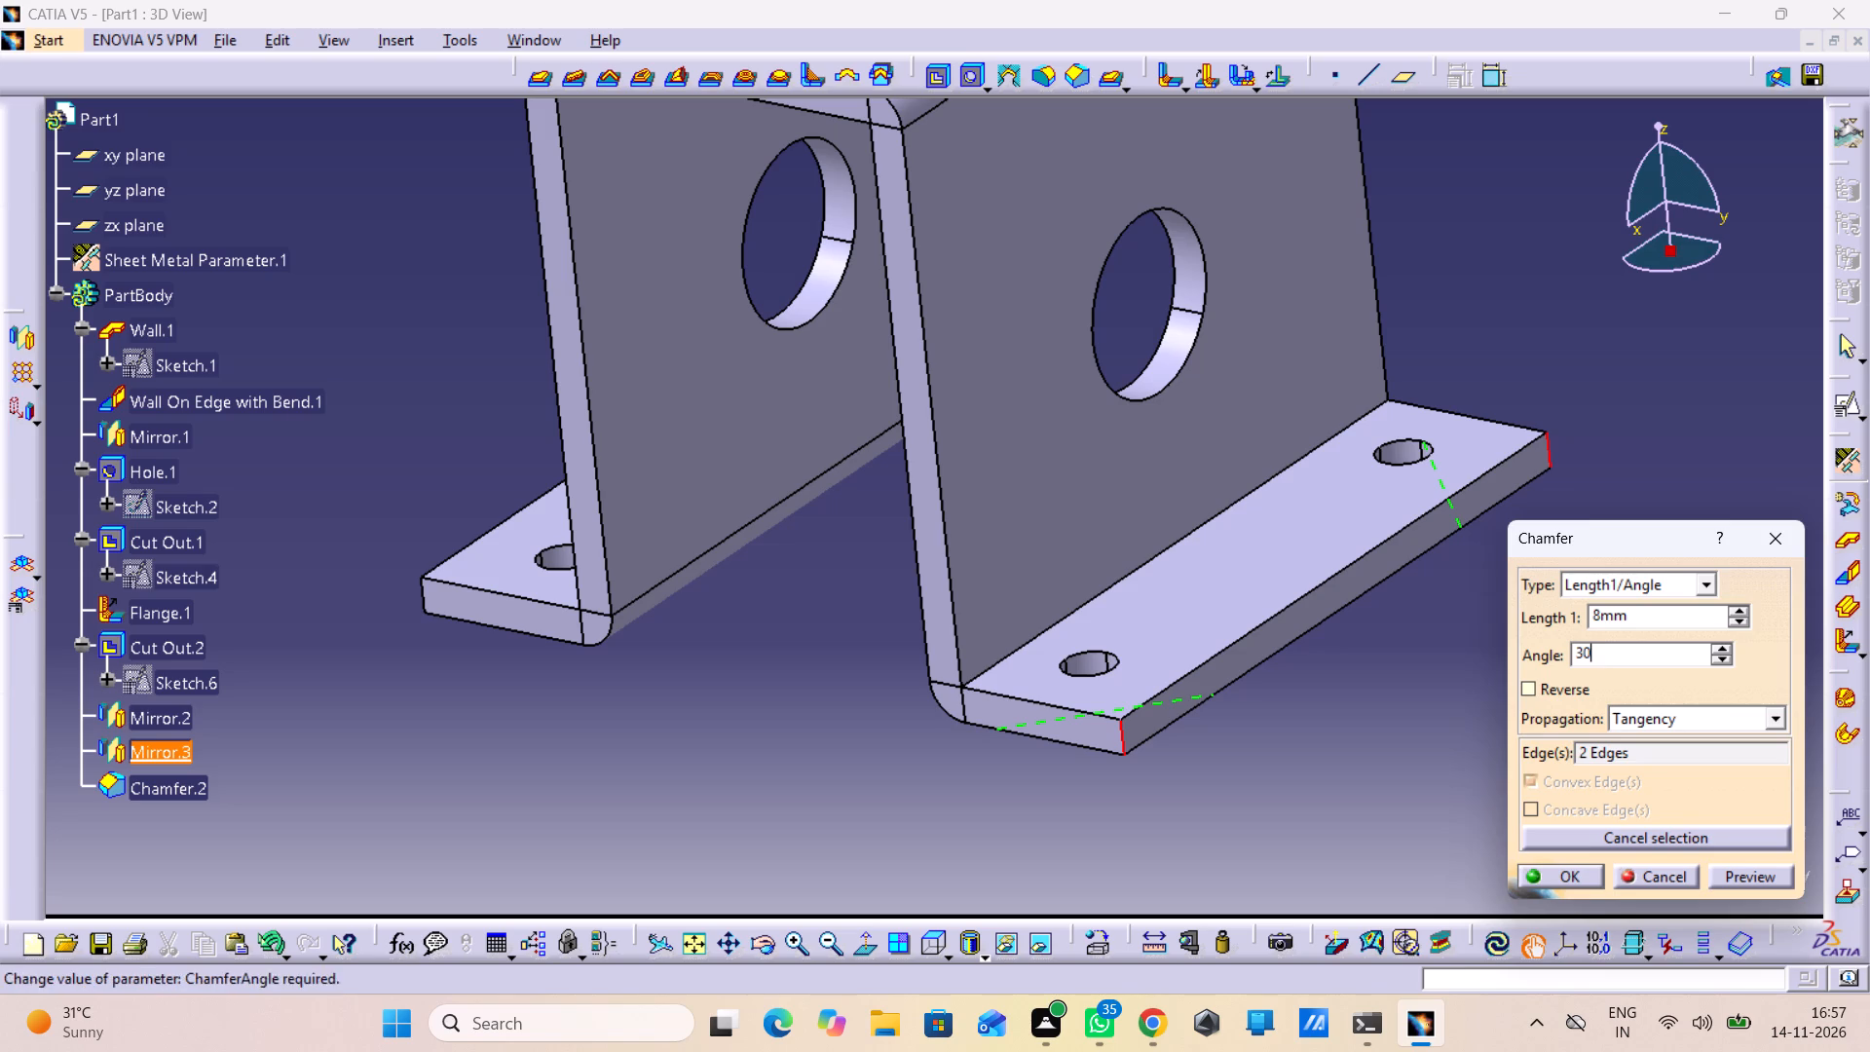
pyautogui.moveTo(1627, 623); pyautogui.dragTo(1553, 625)
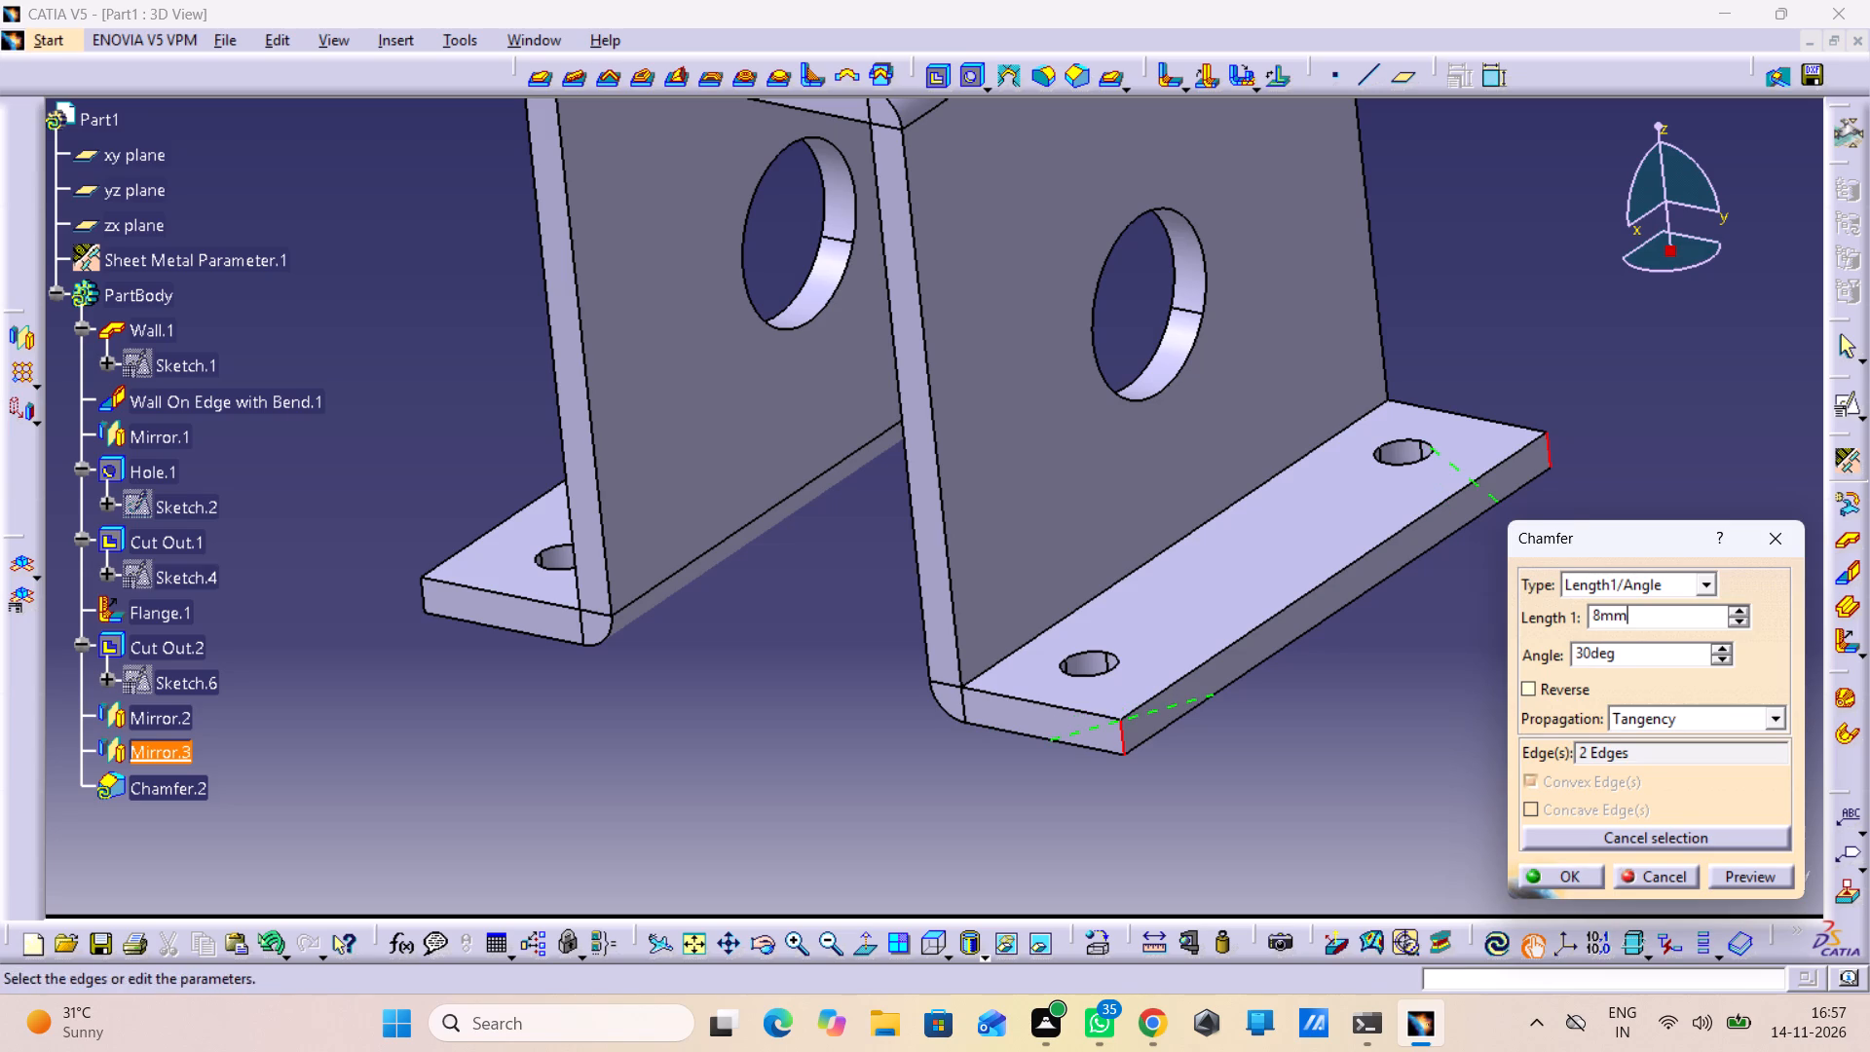
pyautogui.press('\\')
pyautogui.press('BackSpace')
pyautogui.press('BackSpace')
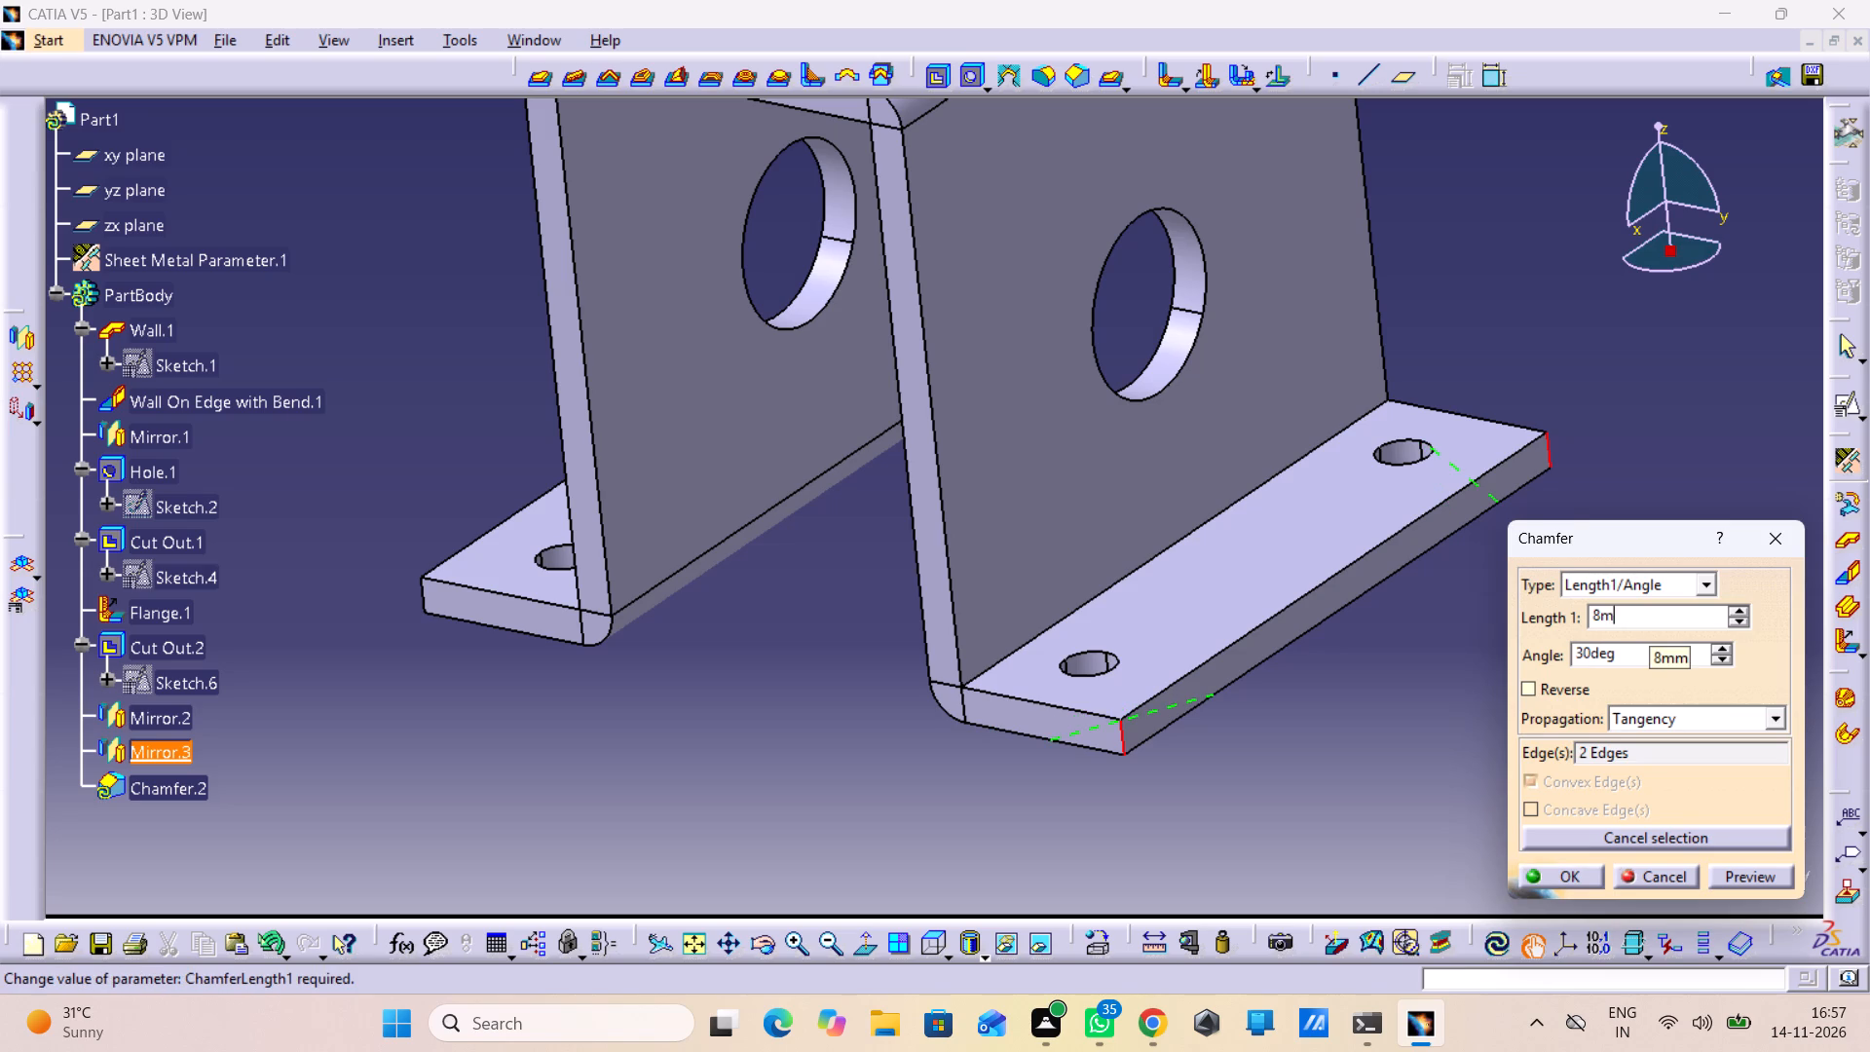
pyautogui.press('BackSpace')
pyautogui.press('BackSpace')
pyautogui.press('BackSpace')
pyautogui.press('5')
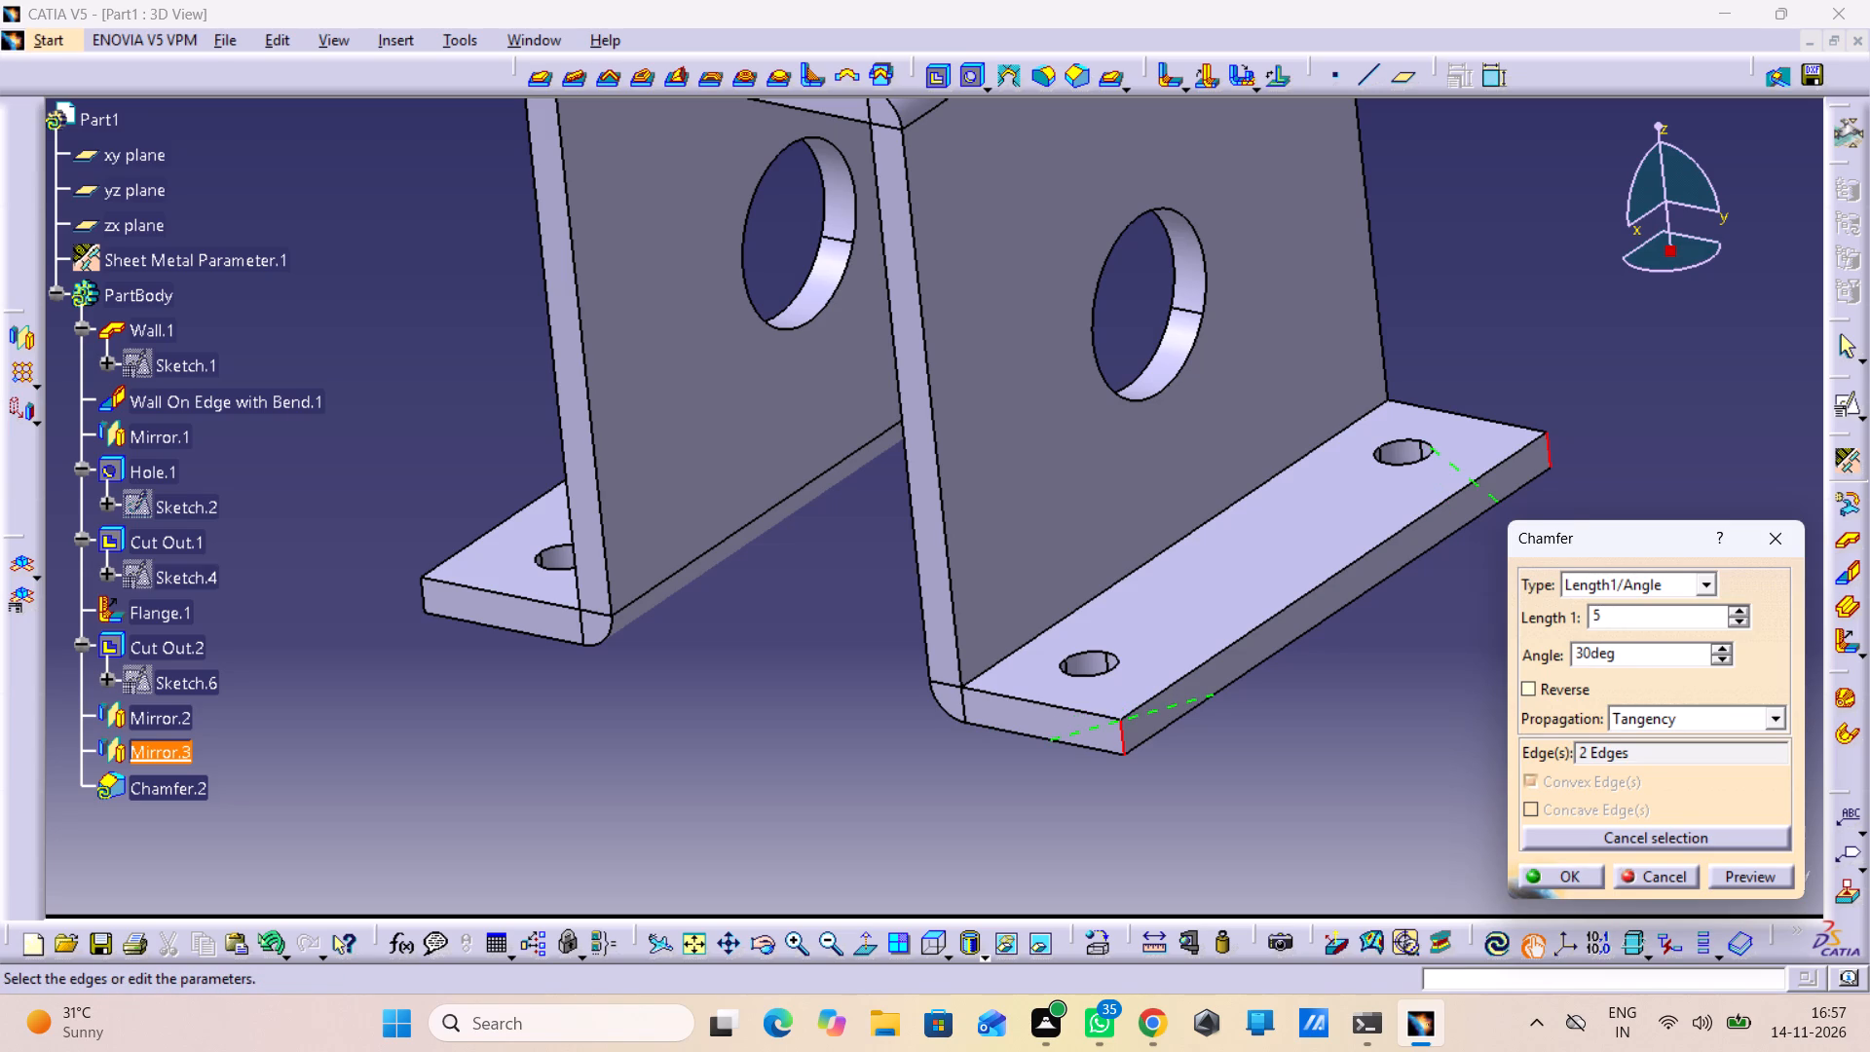
pyautogui.click(1769, 876)
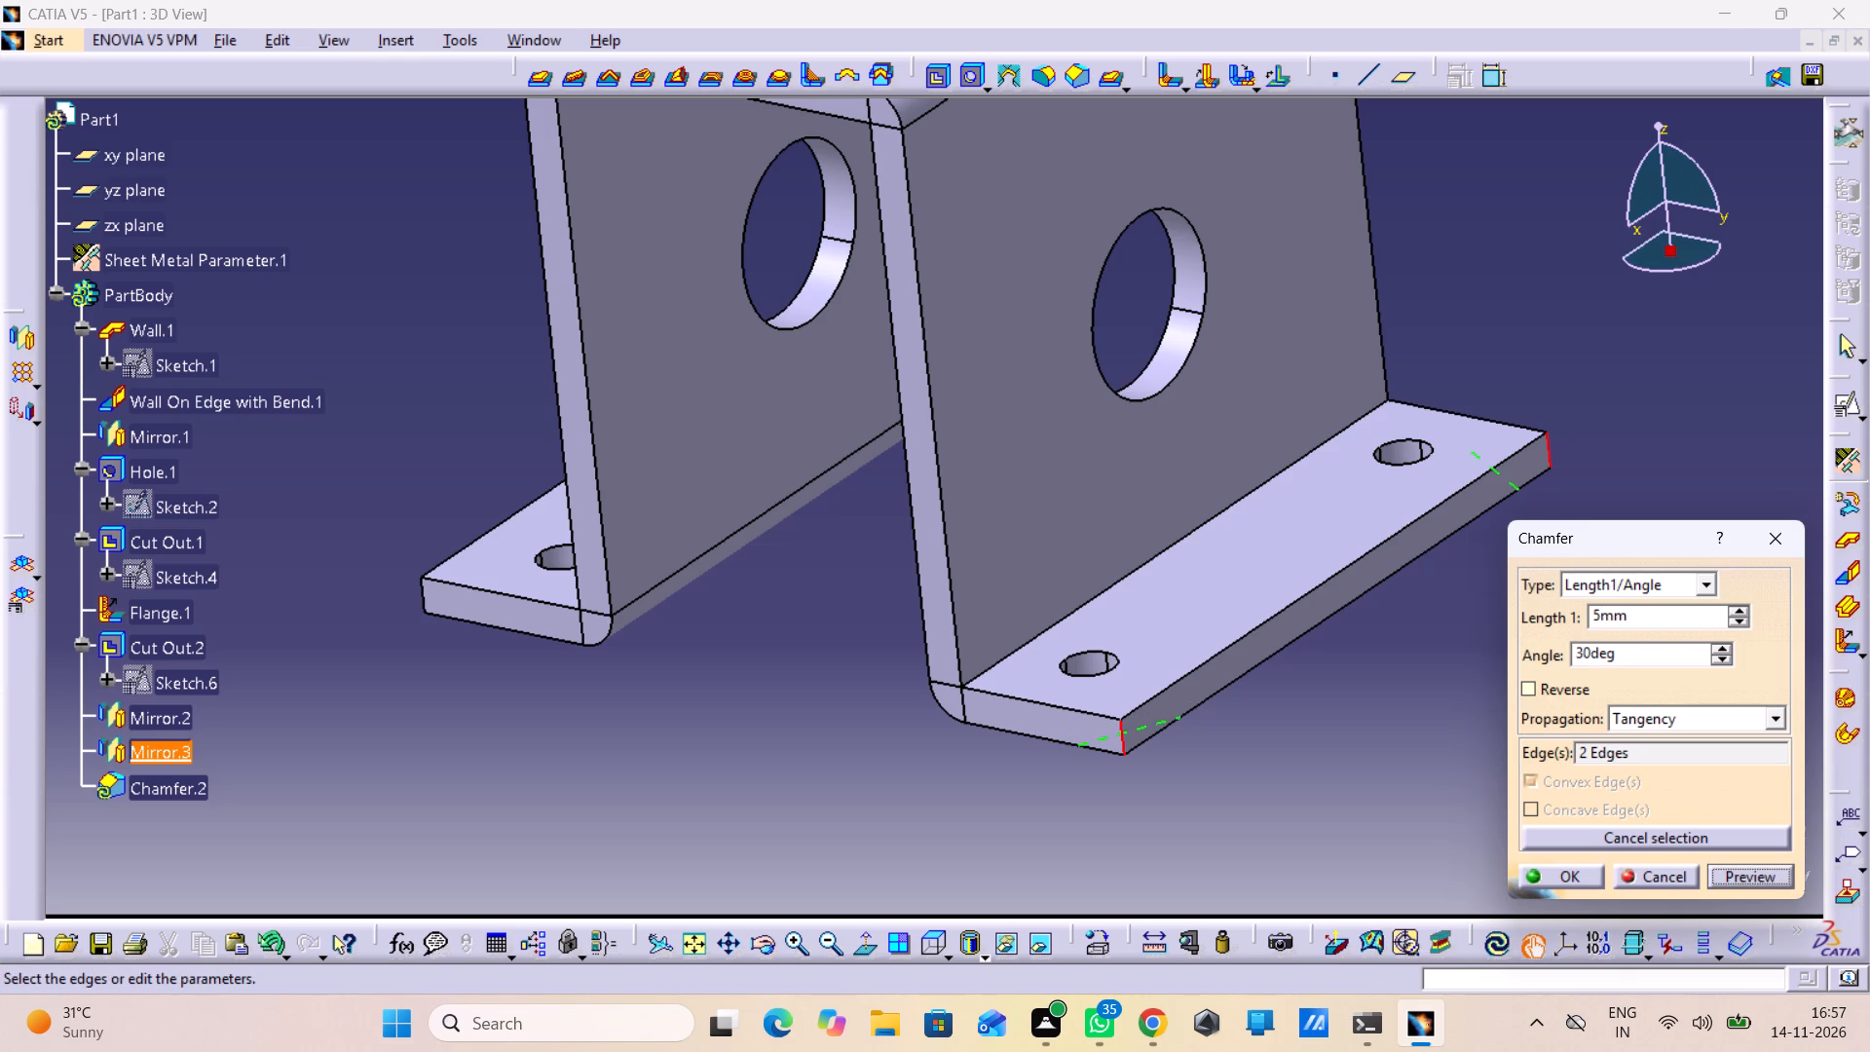
pyautogui.click(1586, 875)
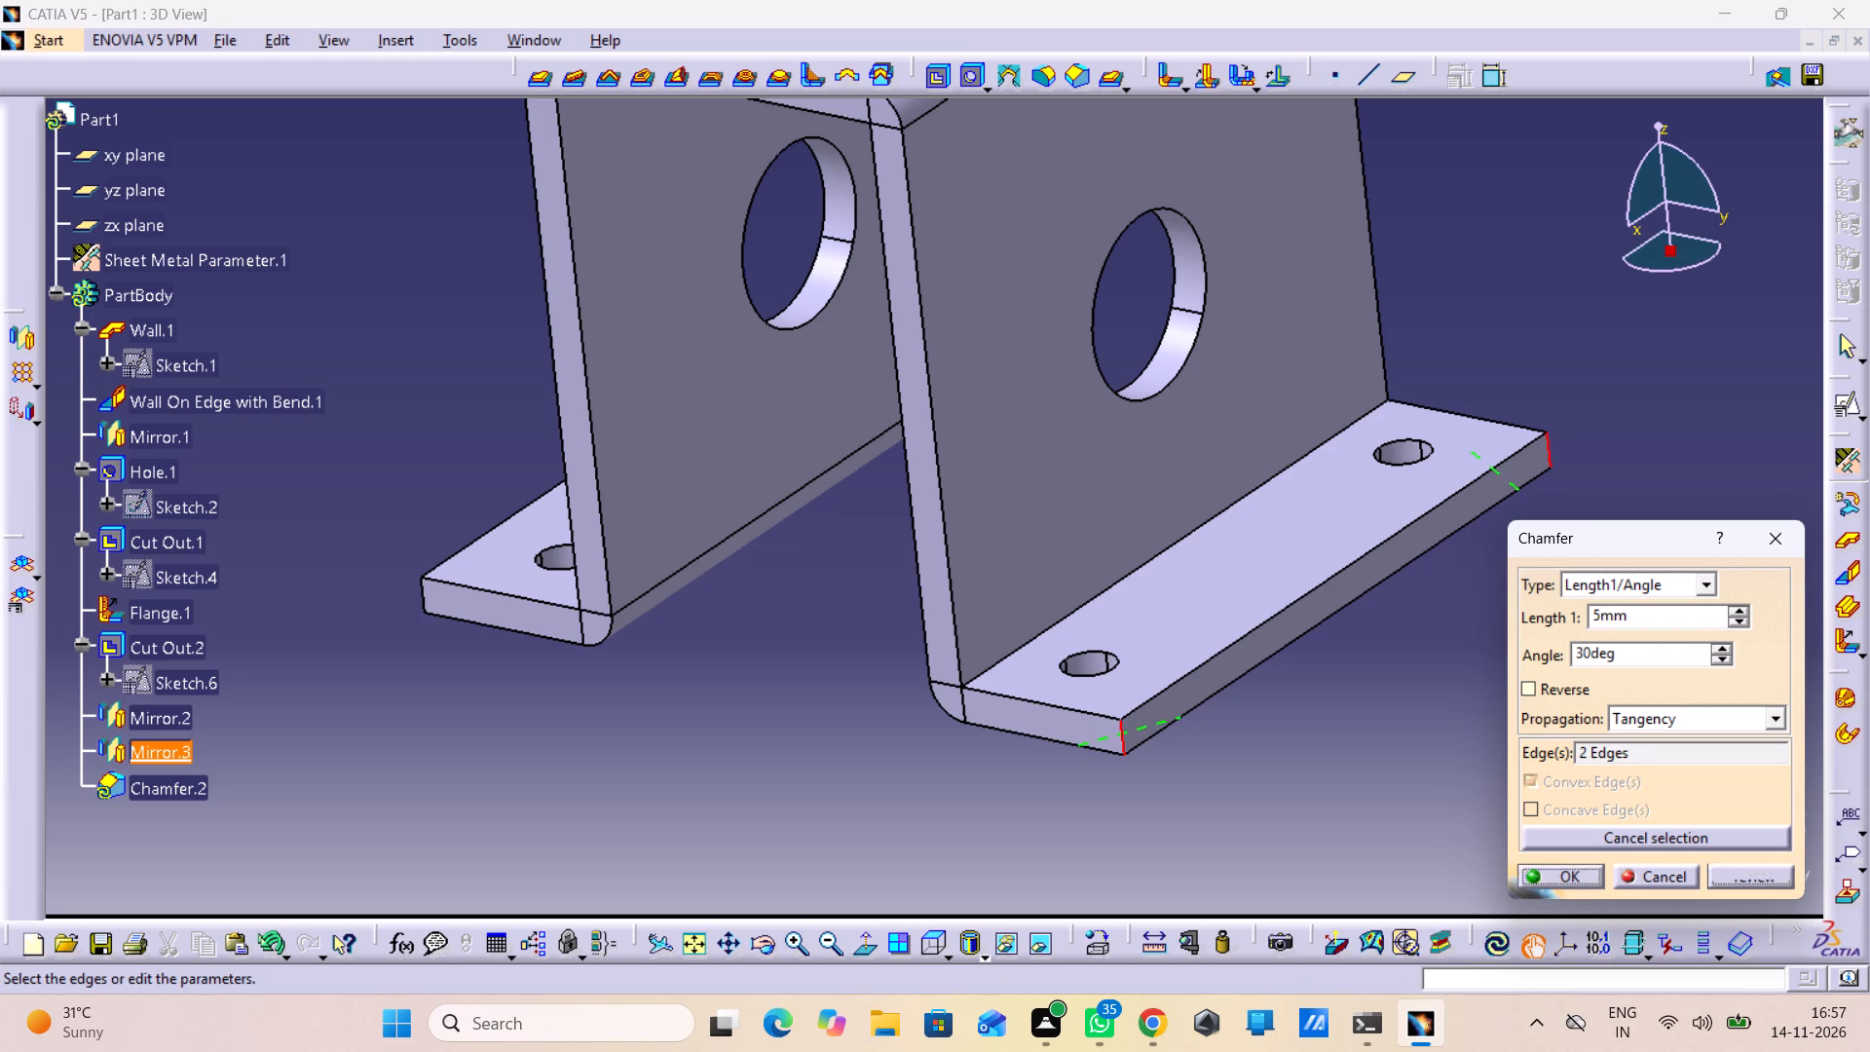
pyautogui.click(1445, 827)
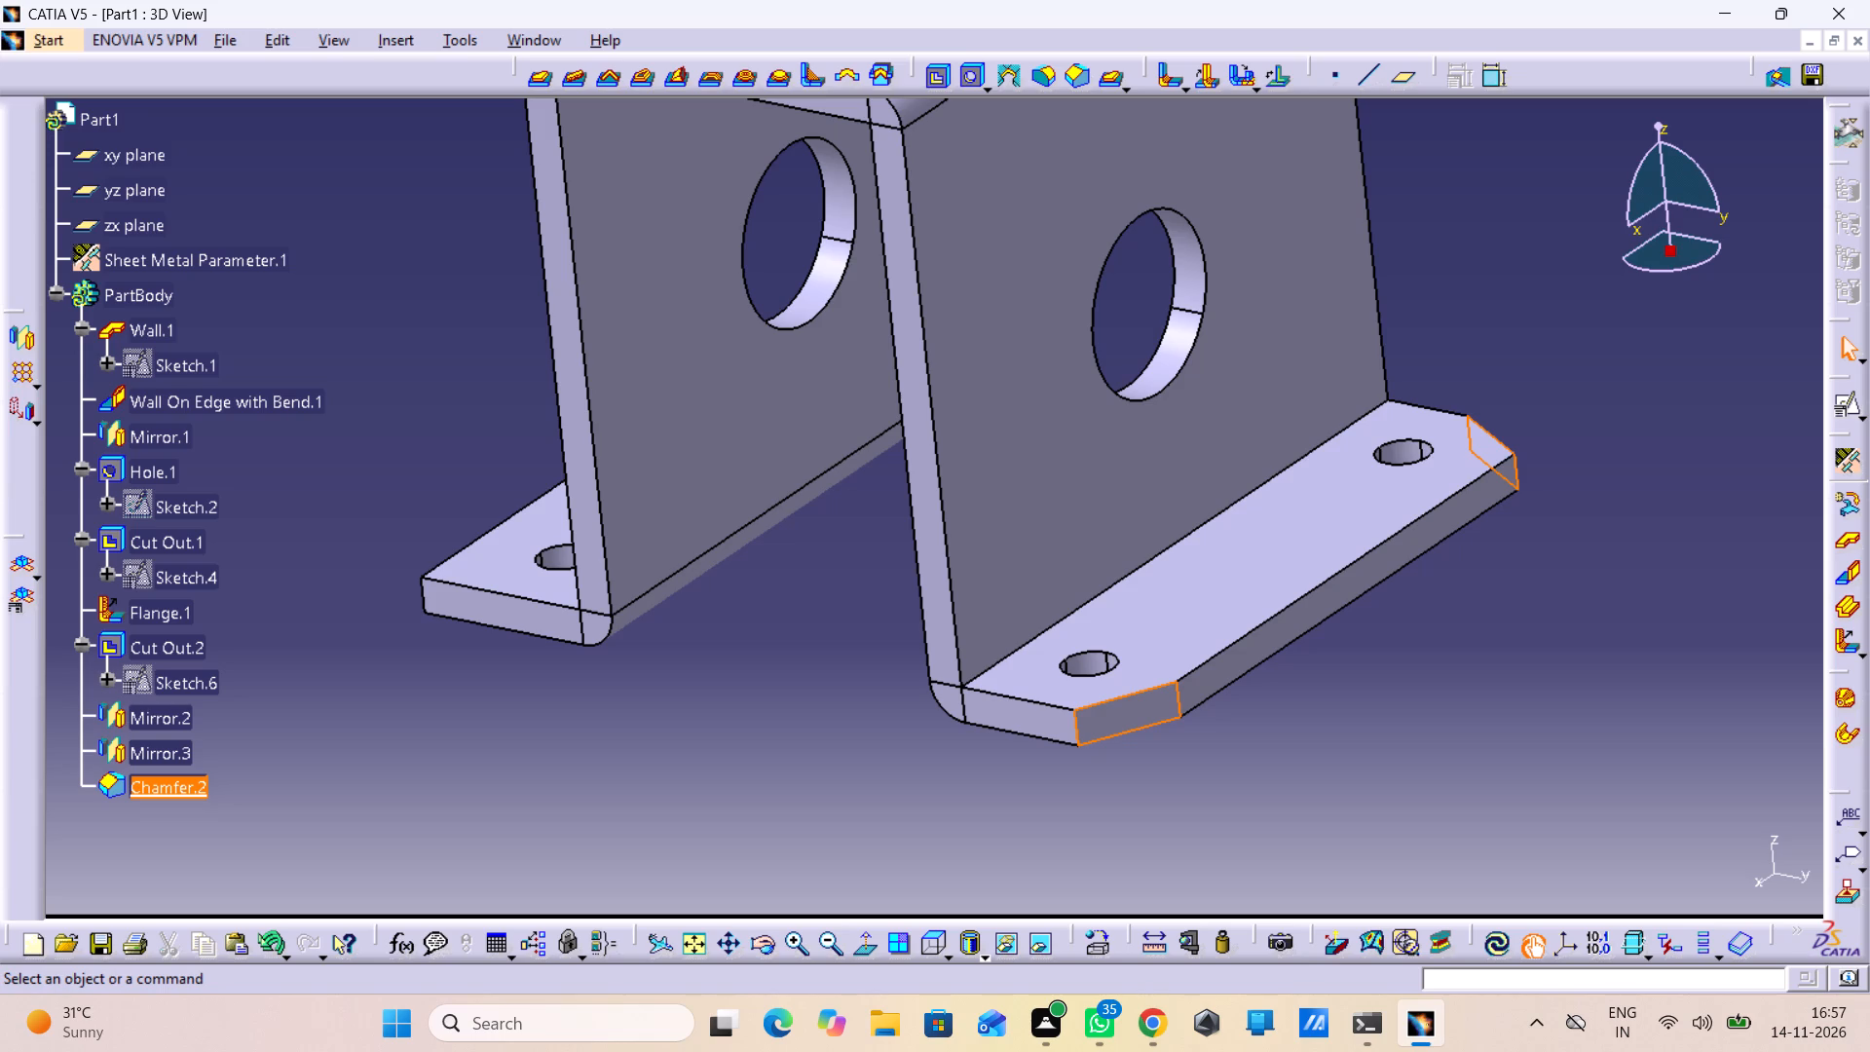
# Reopen the nearer flange's corner chamfer for editing and preview it with a 65 degree angle.
pyautogui.click(141, 790)
pyautogui.doubleClick(142, 780)
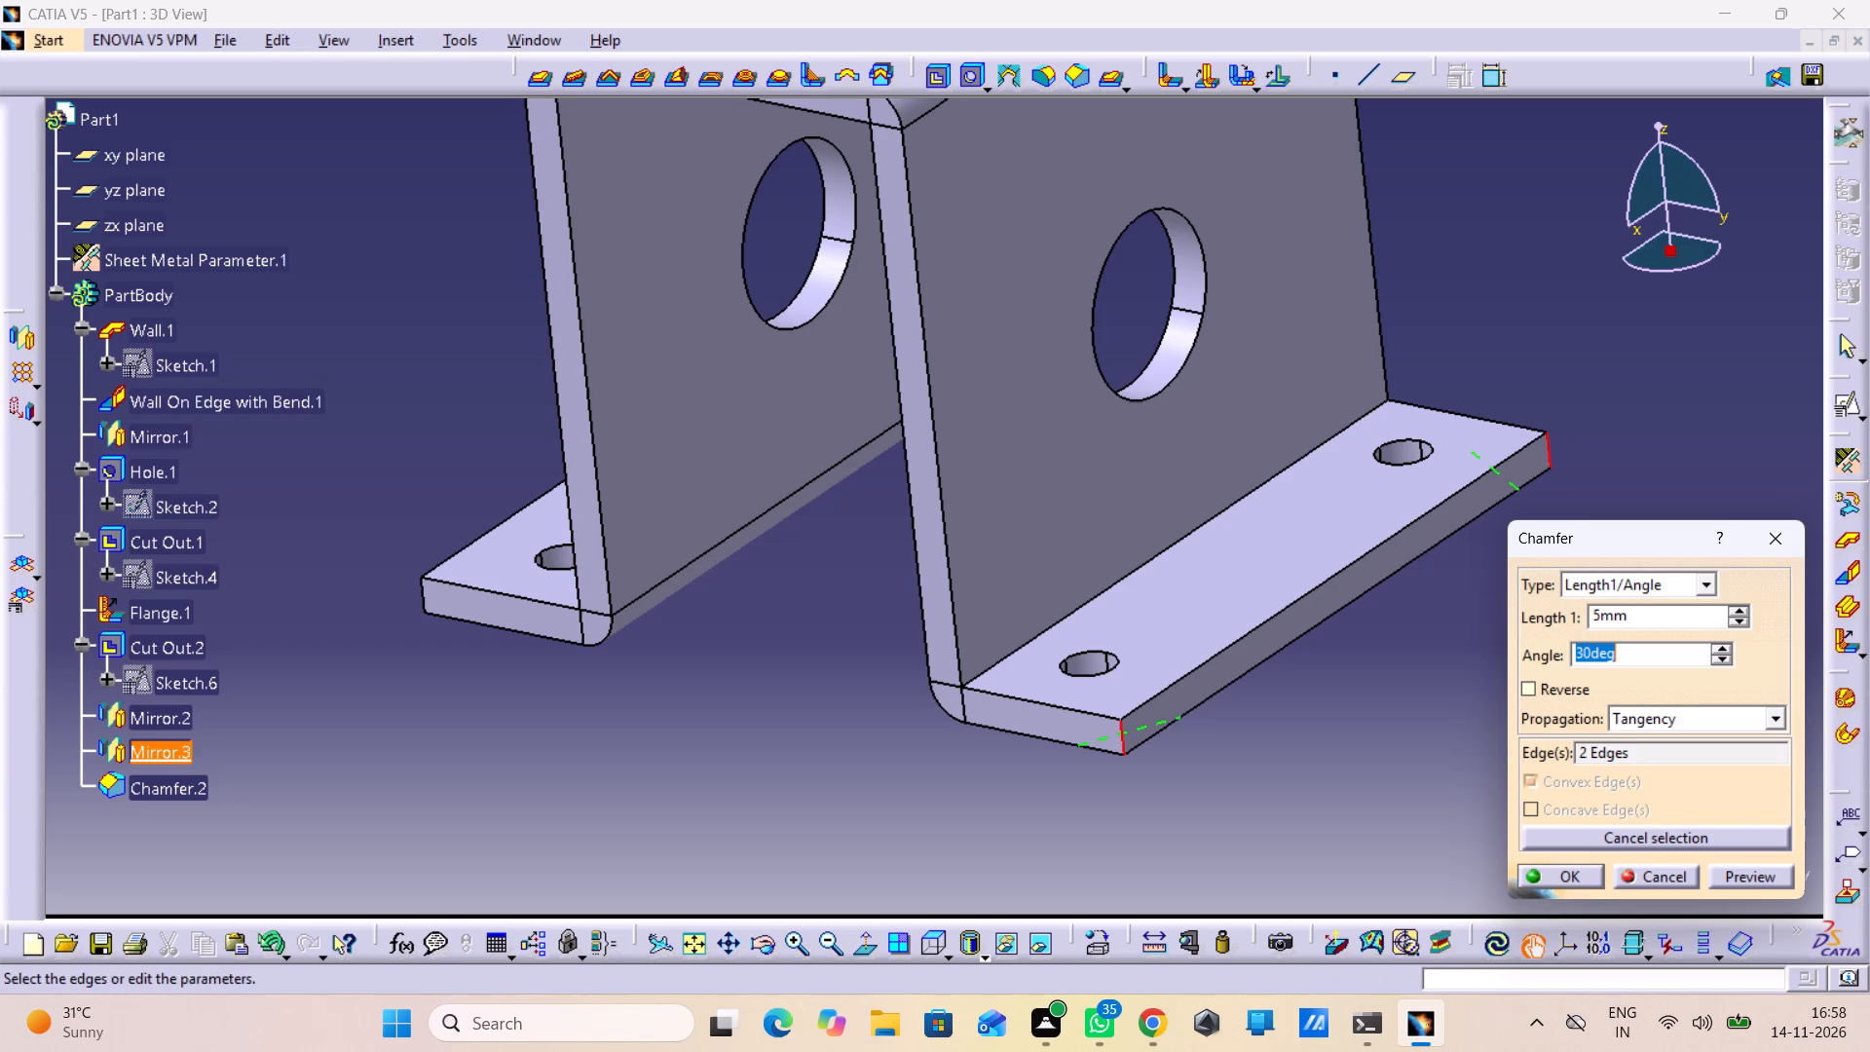
pyautogui.write('65')
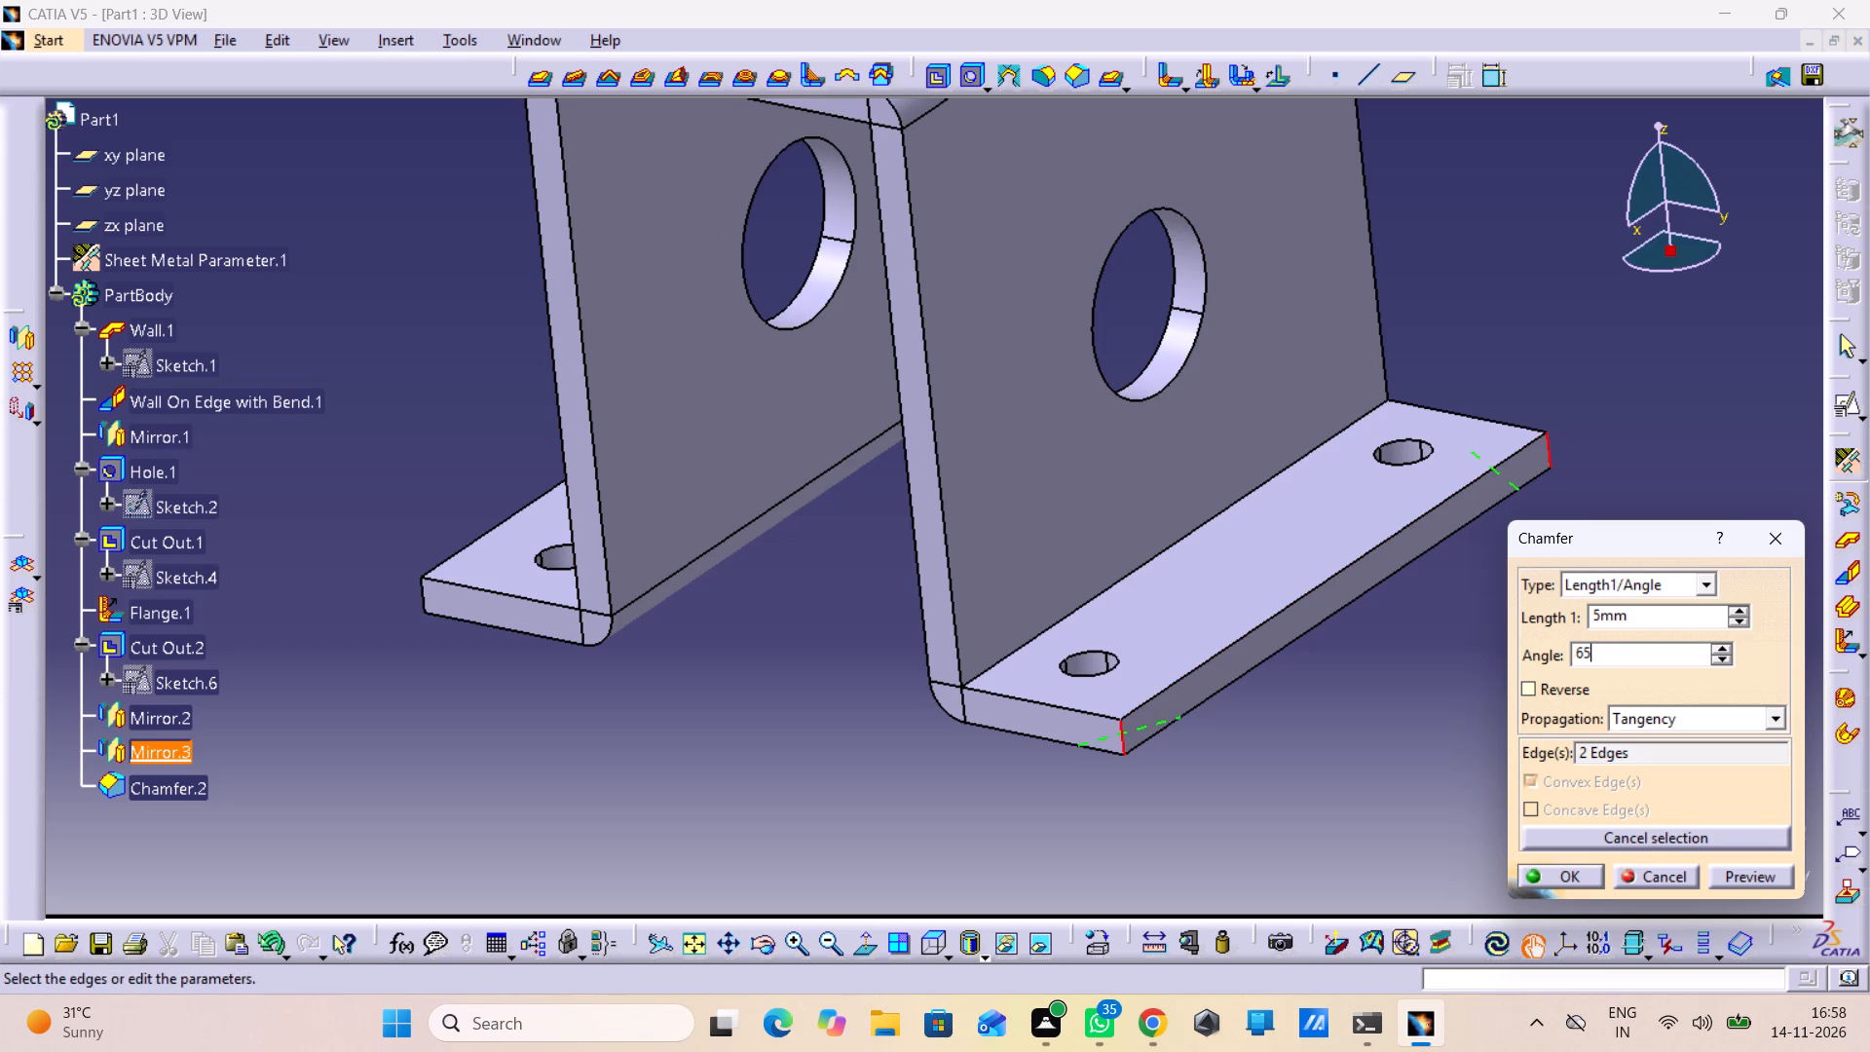
pyautogui.click(1740, 874)
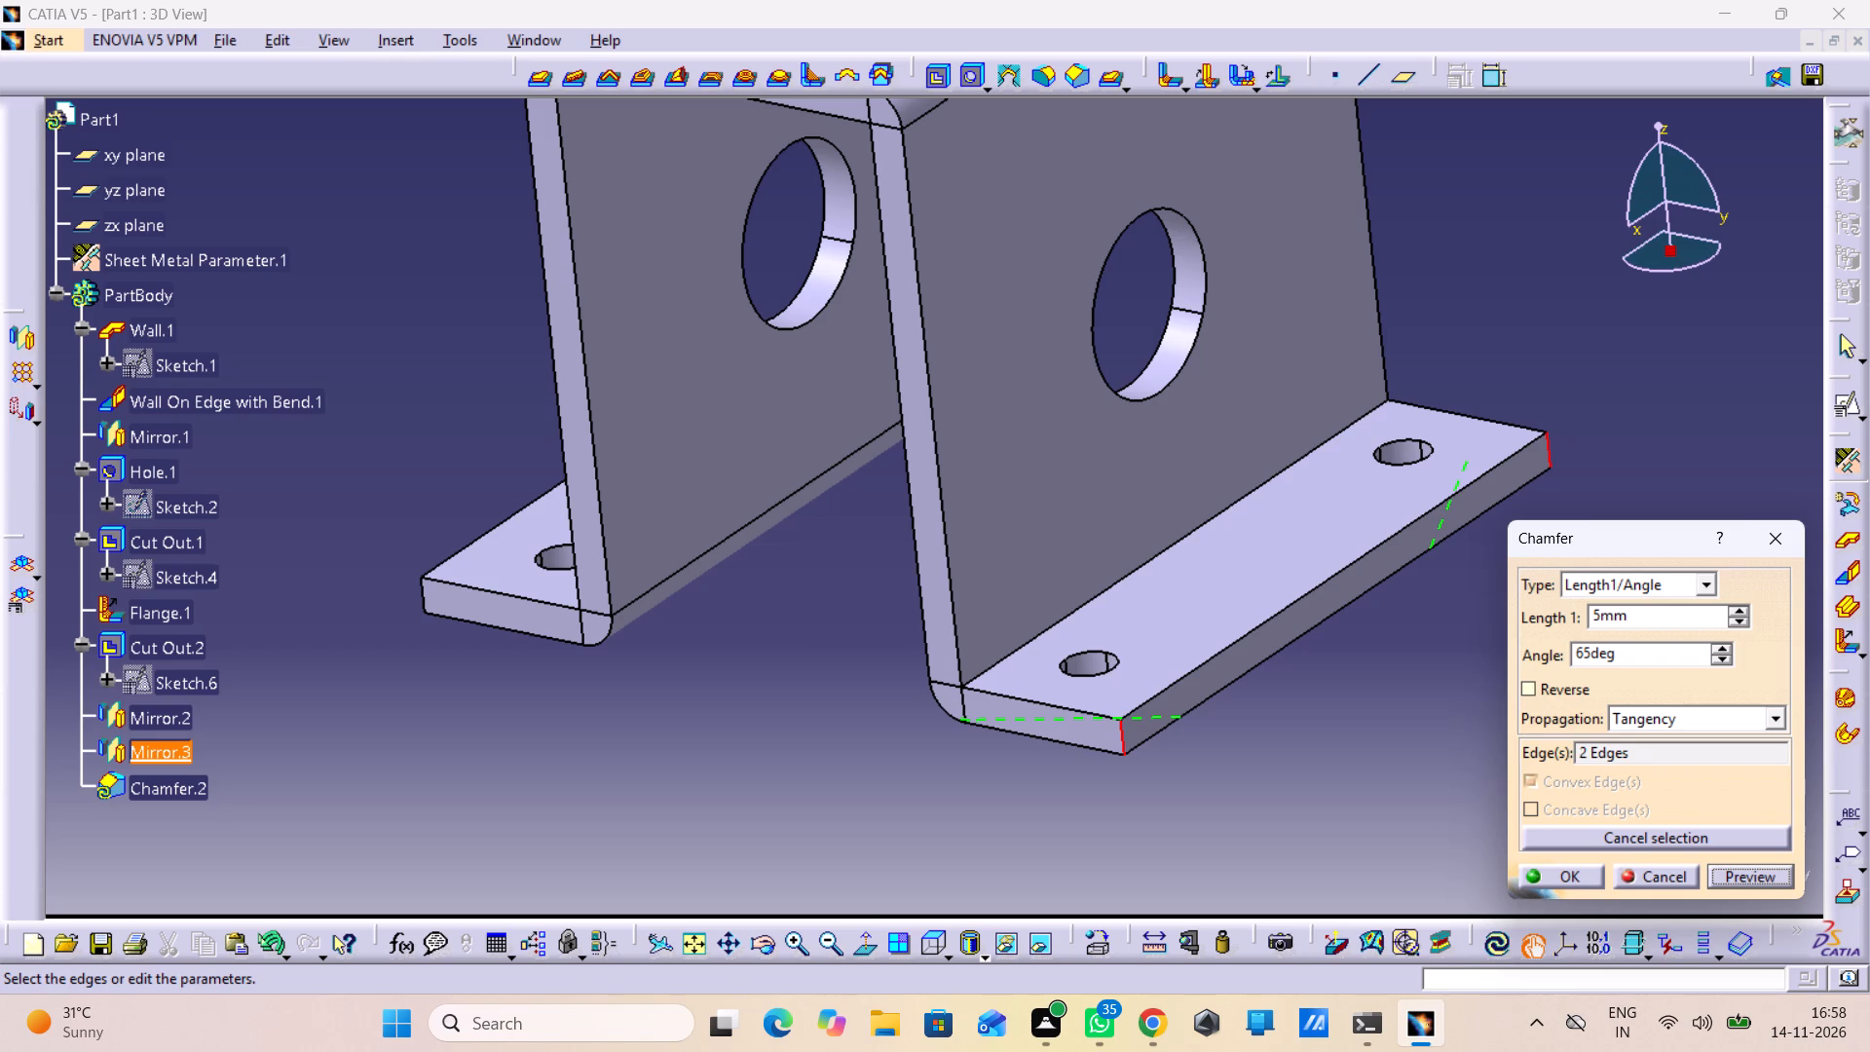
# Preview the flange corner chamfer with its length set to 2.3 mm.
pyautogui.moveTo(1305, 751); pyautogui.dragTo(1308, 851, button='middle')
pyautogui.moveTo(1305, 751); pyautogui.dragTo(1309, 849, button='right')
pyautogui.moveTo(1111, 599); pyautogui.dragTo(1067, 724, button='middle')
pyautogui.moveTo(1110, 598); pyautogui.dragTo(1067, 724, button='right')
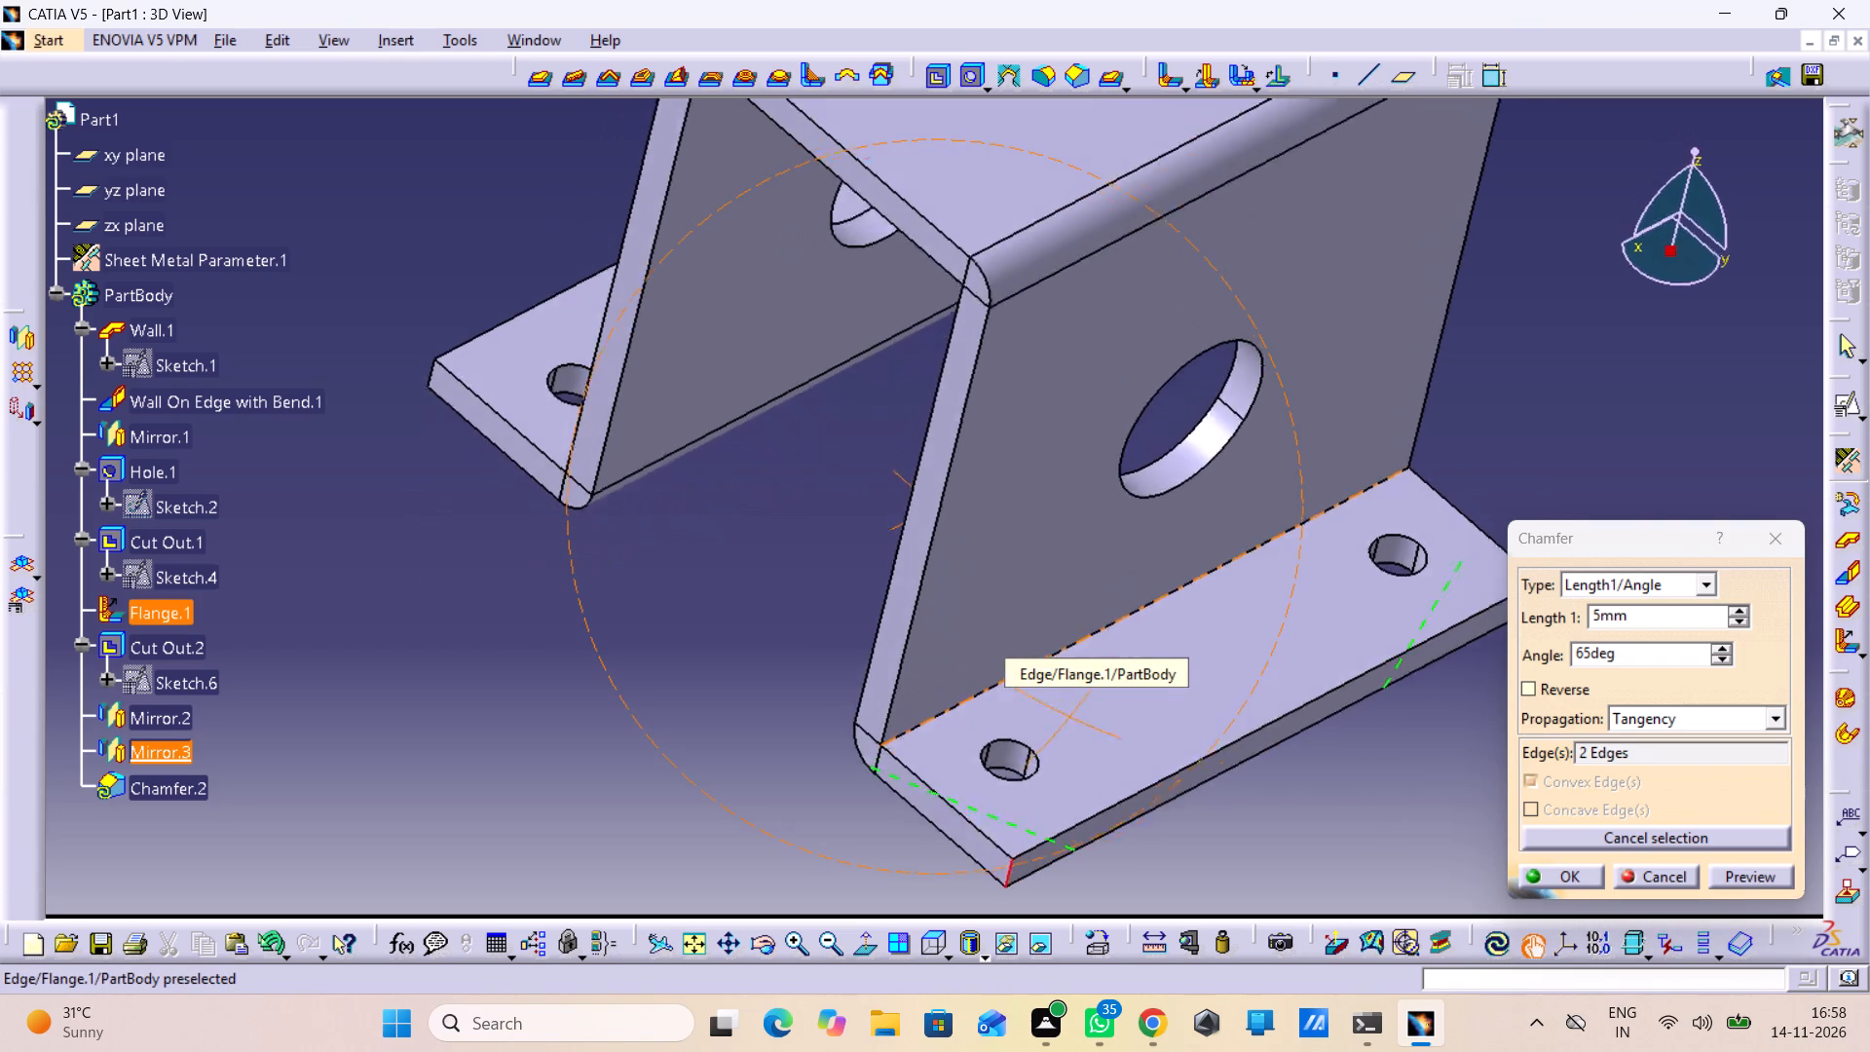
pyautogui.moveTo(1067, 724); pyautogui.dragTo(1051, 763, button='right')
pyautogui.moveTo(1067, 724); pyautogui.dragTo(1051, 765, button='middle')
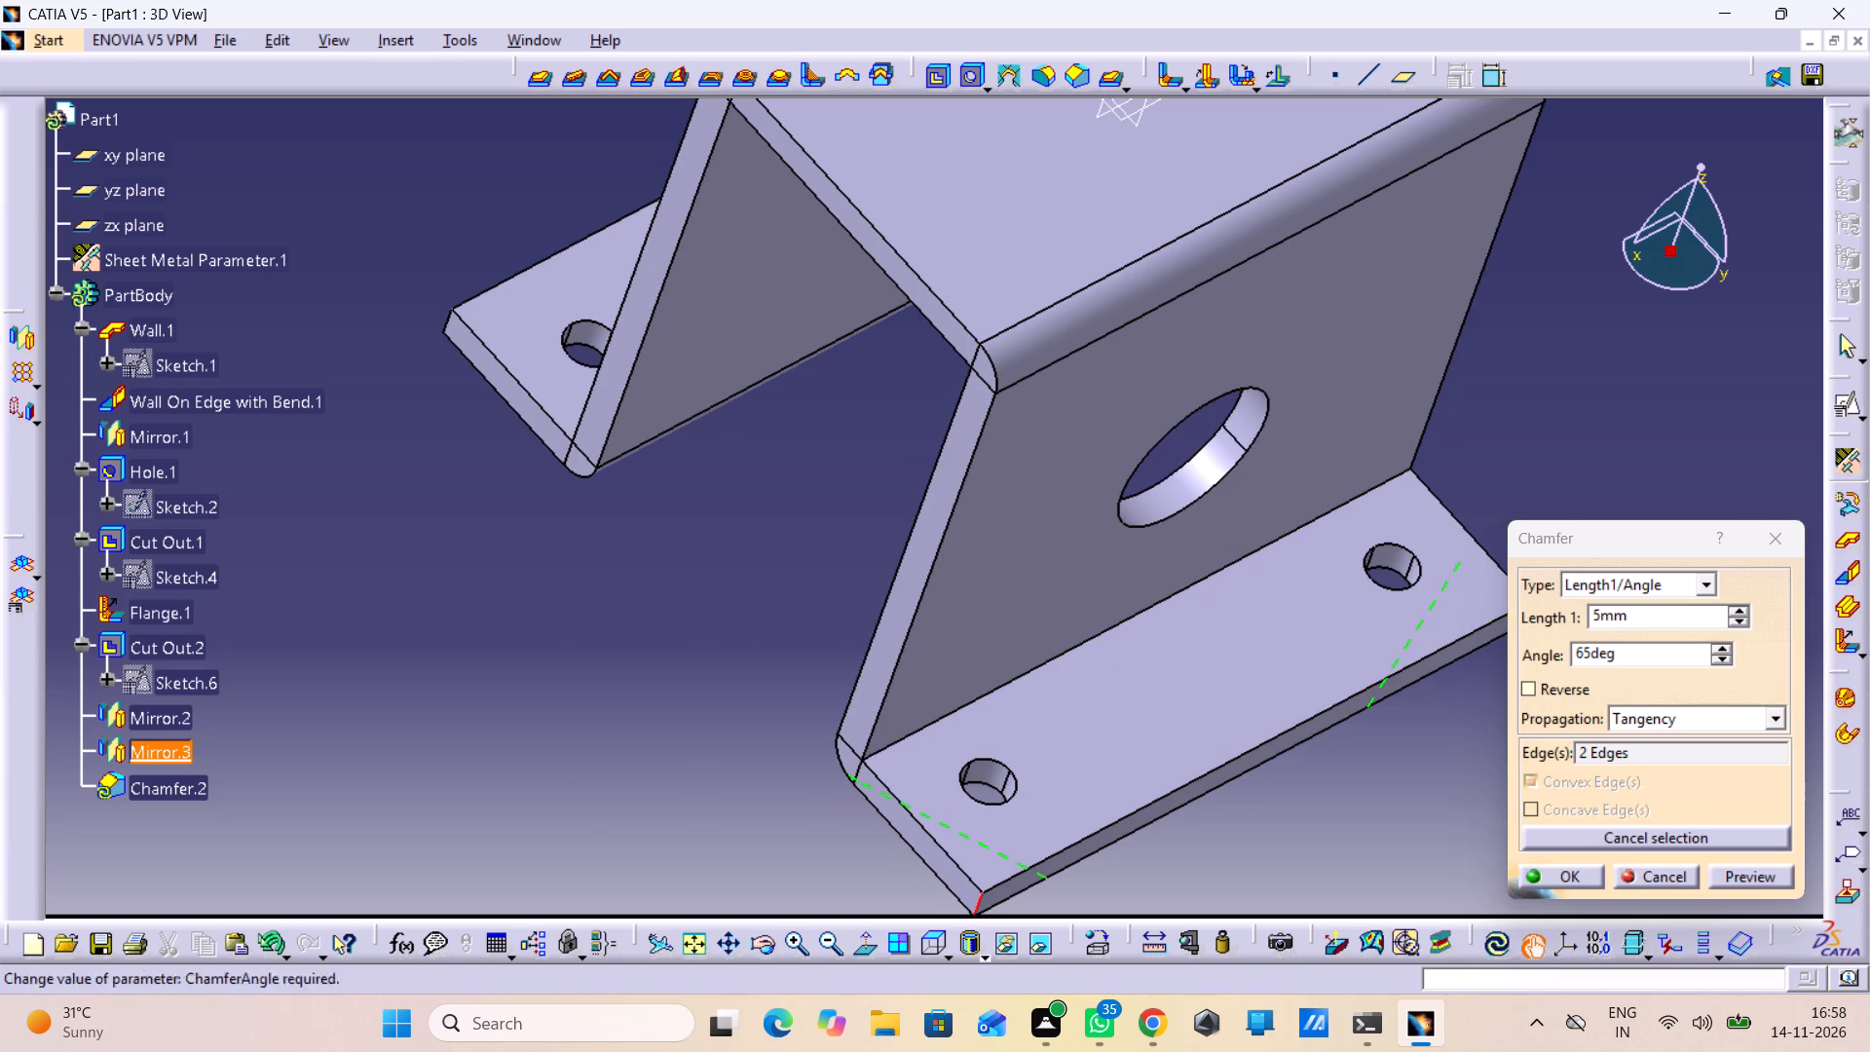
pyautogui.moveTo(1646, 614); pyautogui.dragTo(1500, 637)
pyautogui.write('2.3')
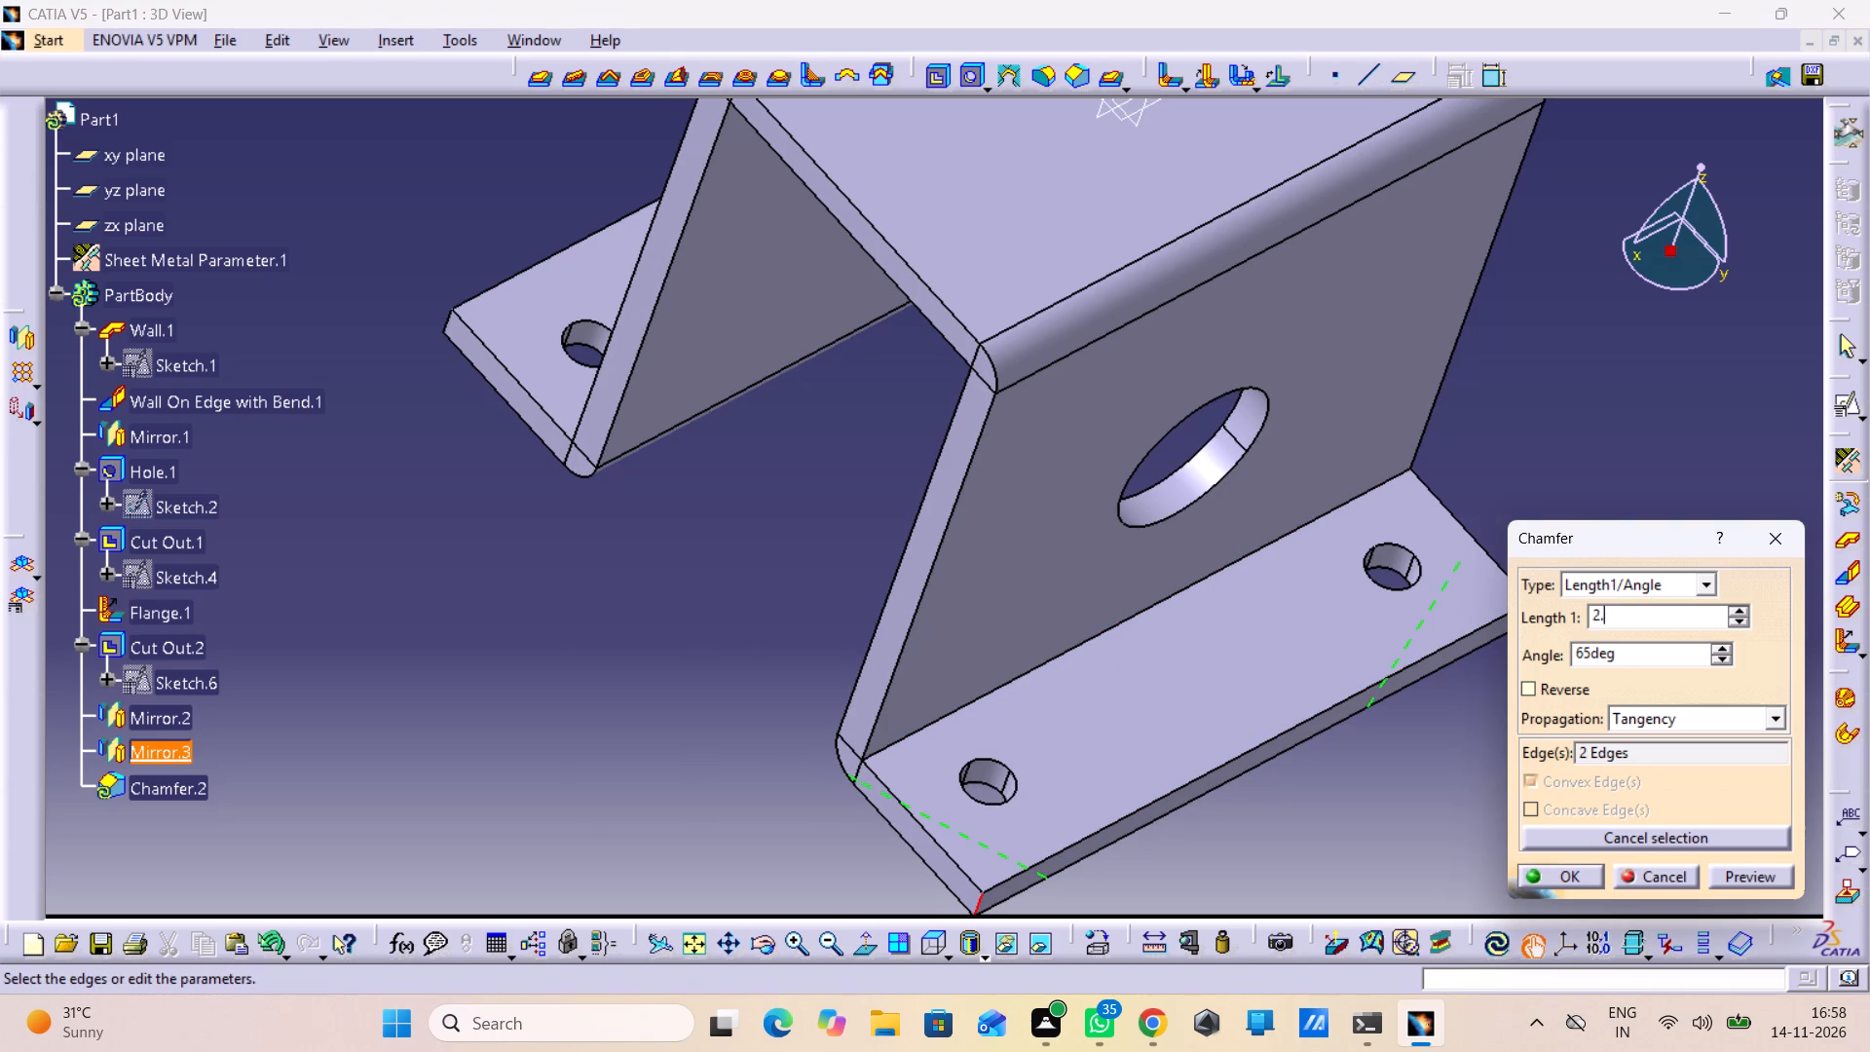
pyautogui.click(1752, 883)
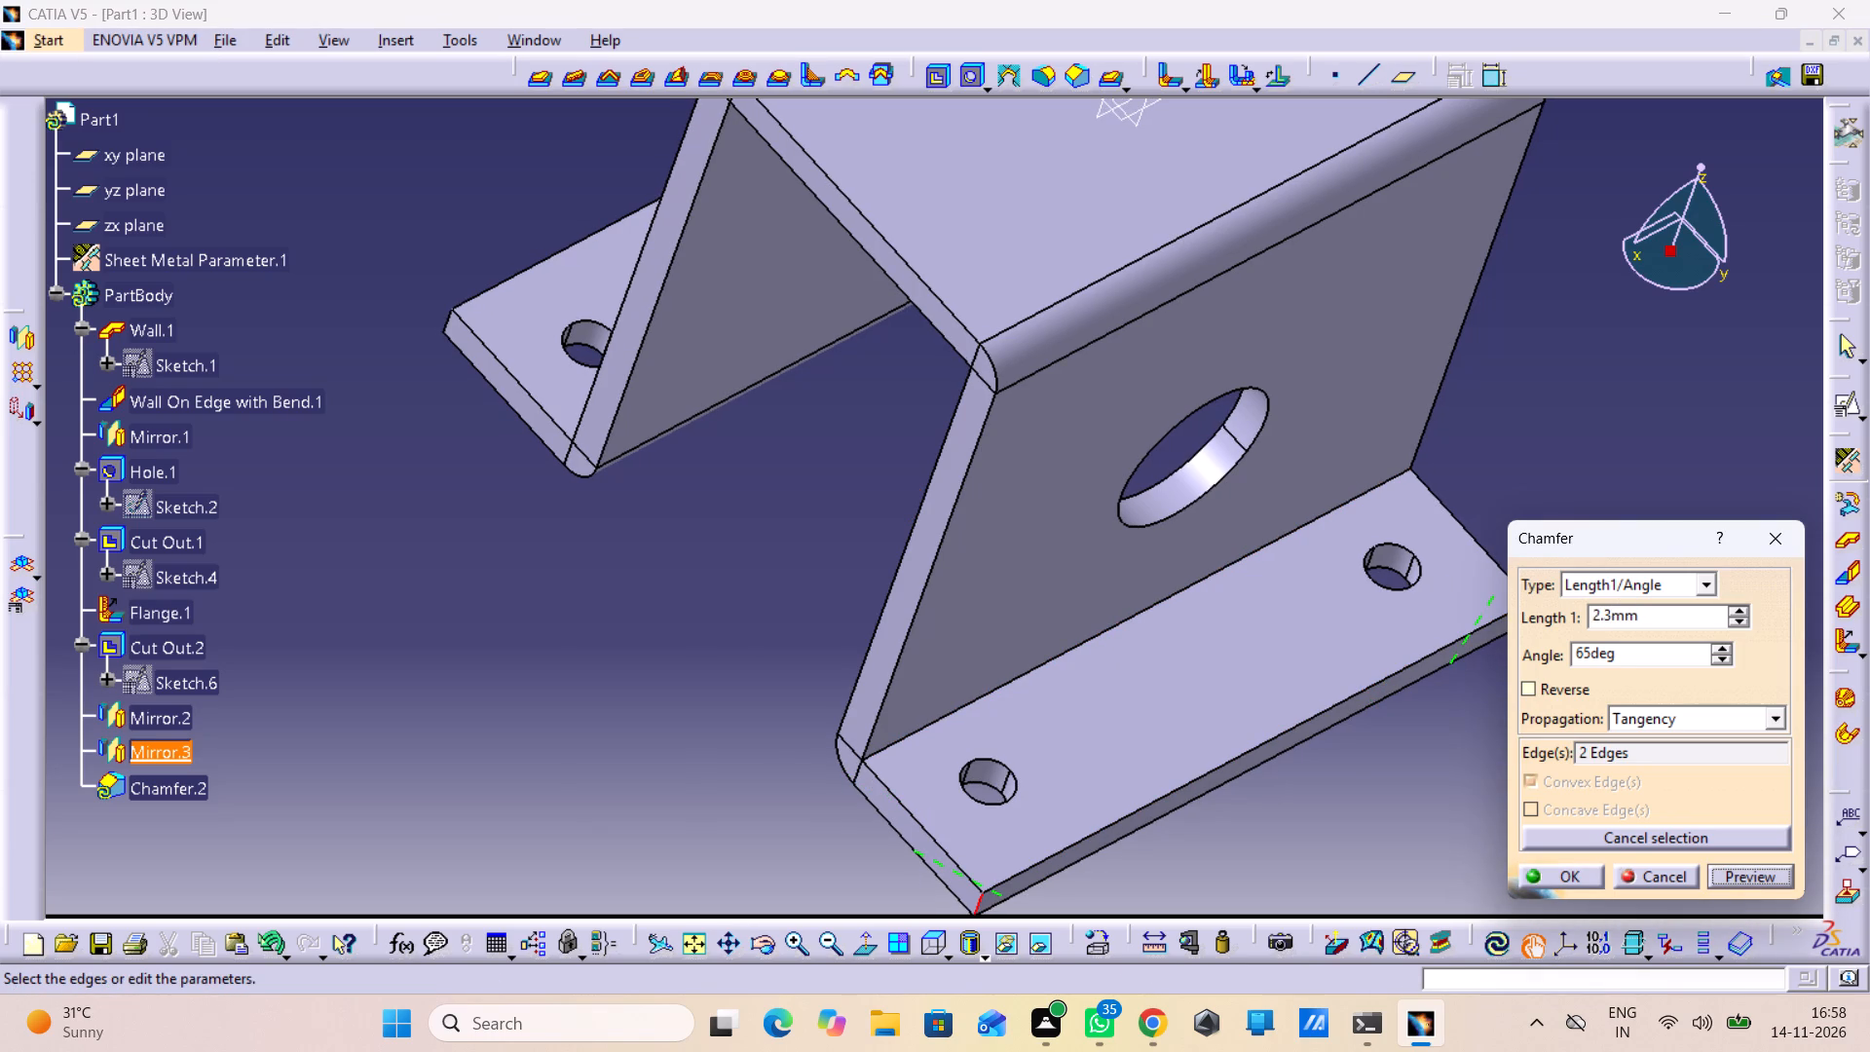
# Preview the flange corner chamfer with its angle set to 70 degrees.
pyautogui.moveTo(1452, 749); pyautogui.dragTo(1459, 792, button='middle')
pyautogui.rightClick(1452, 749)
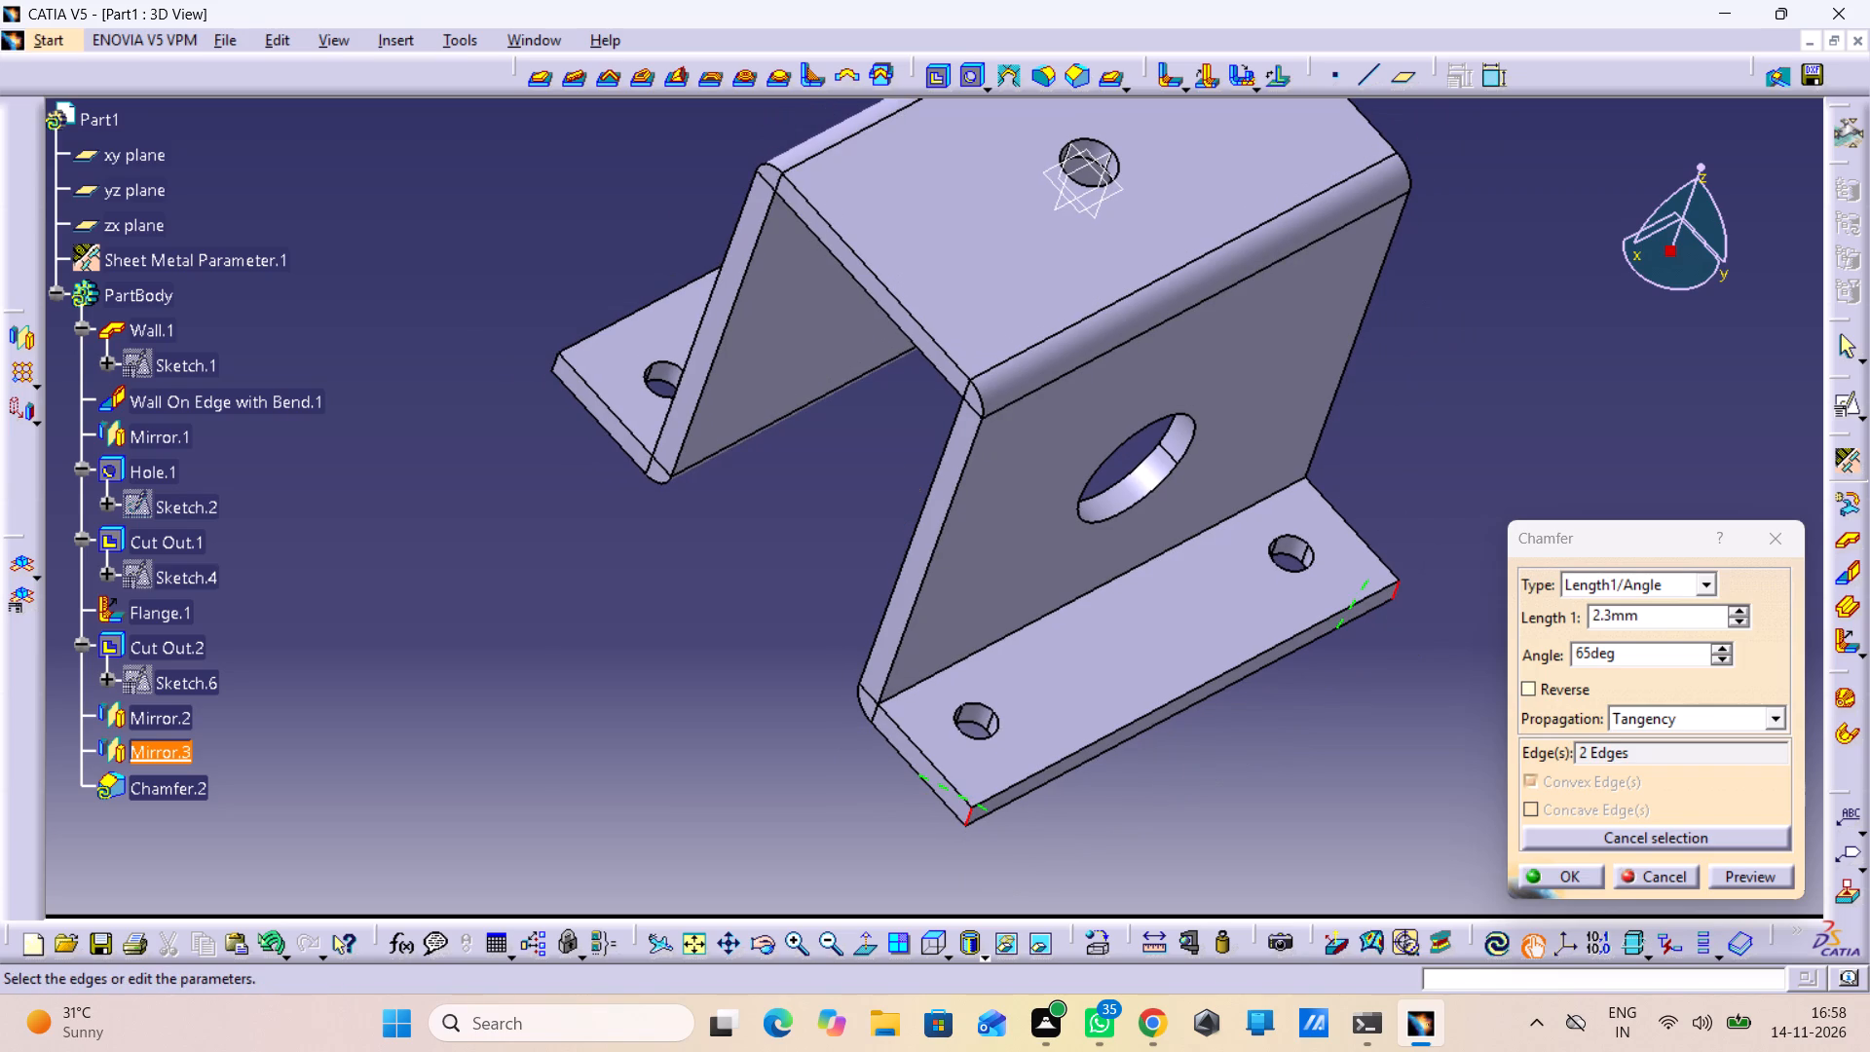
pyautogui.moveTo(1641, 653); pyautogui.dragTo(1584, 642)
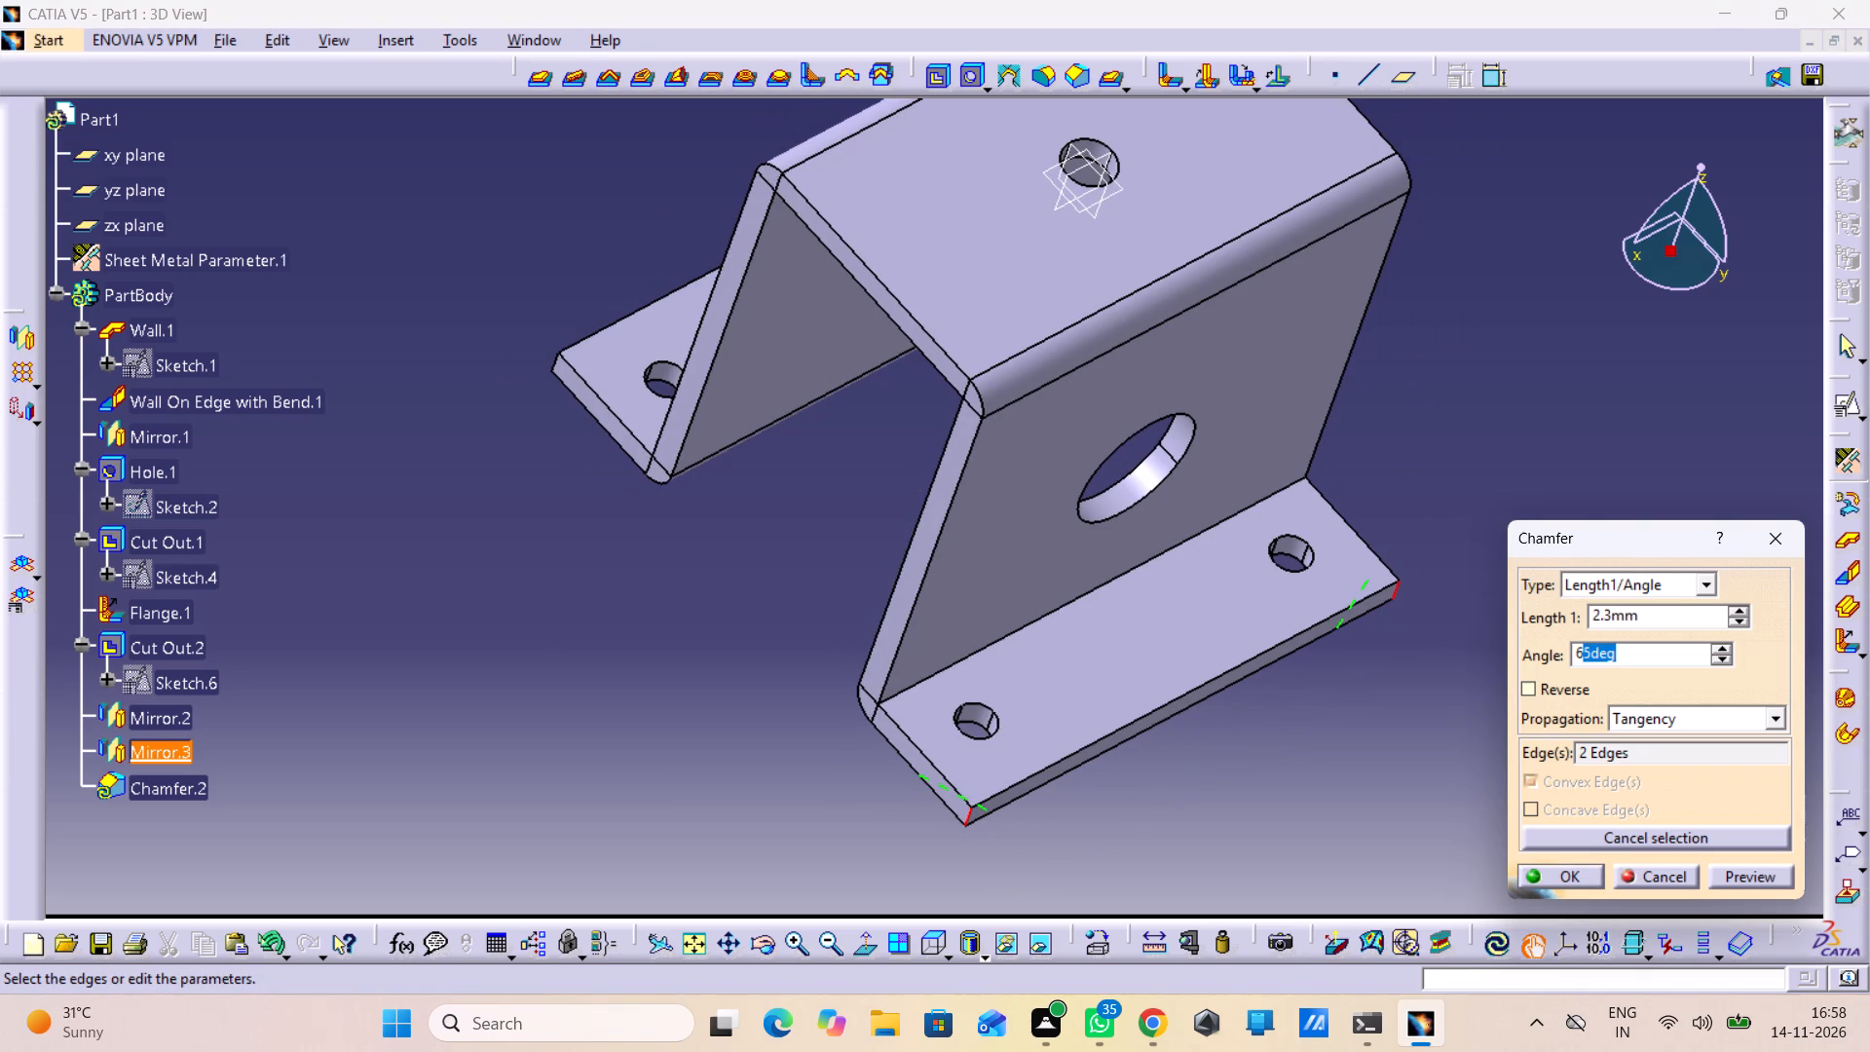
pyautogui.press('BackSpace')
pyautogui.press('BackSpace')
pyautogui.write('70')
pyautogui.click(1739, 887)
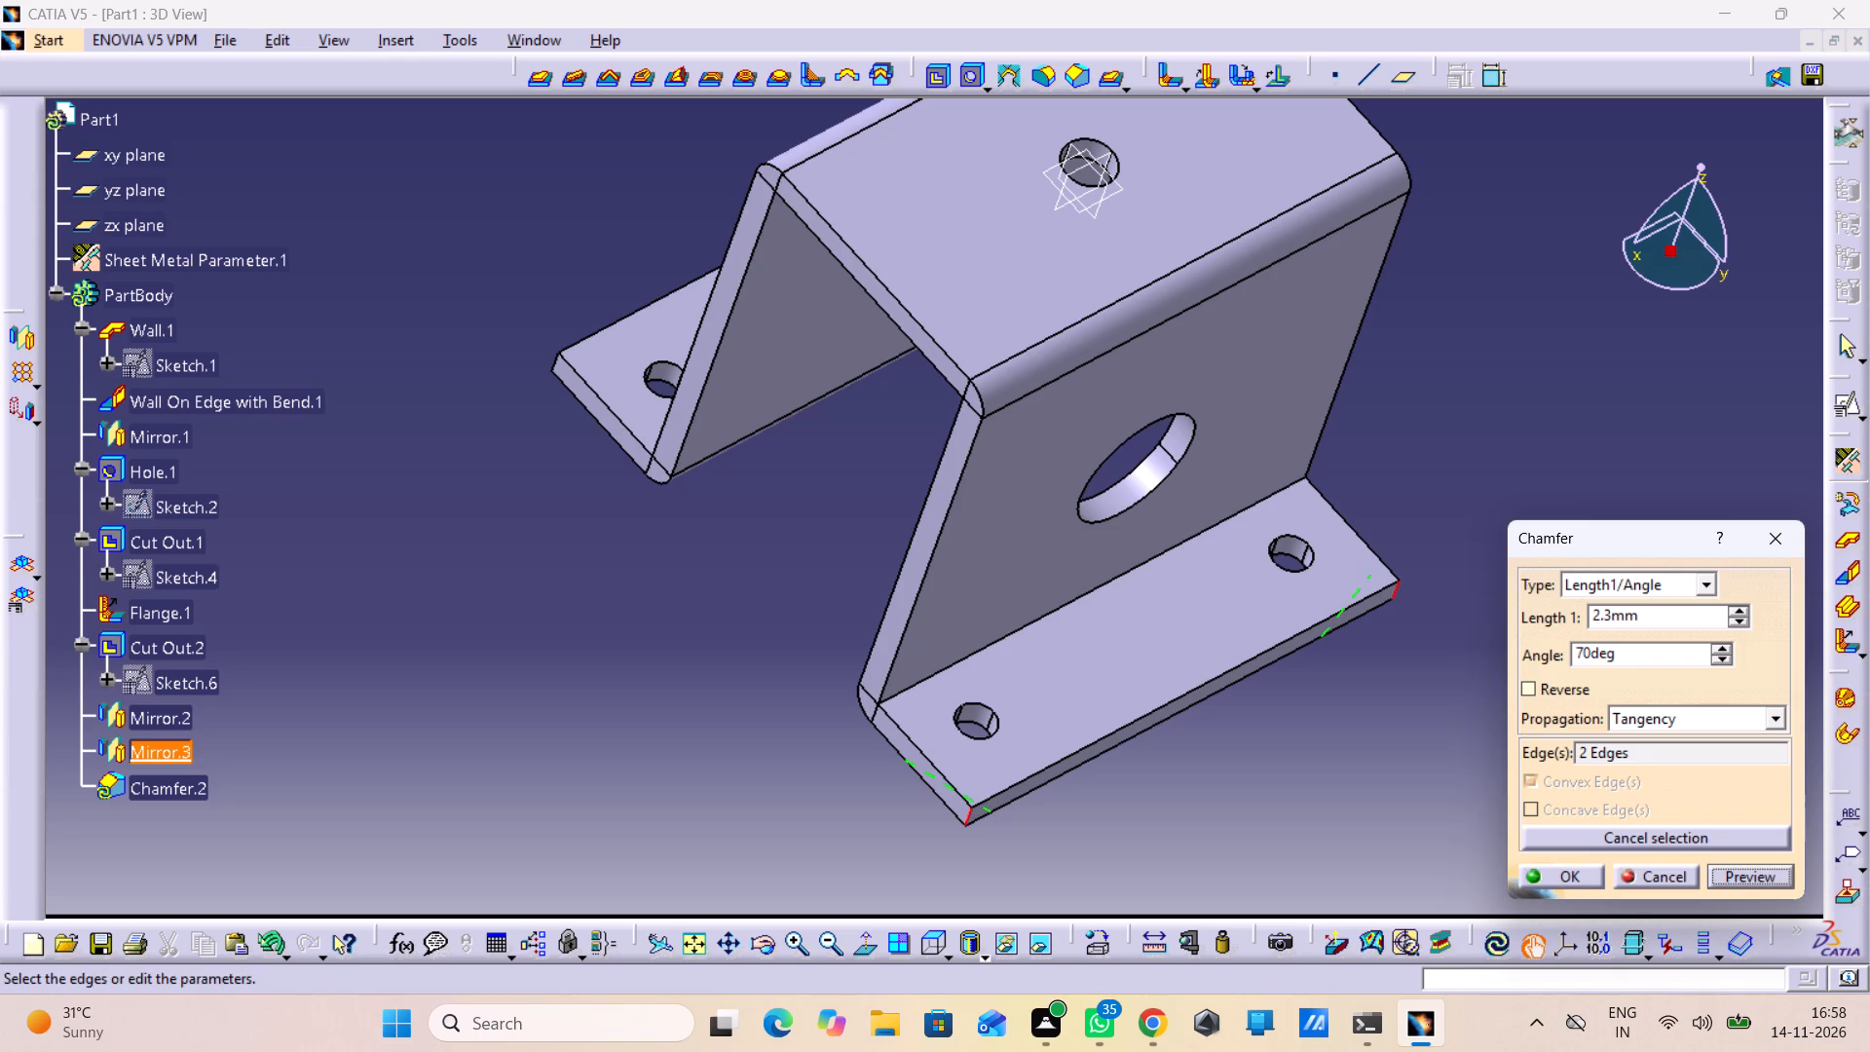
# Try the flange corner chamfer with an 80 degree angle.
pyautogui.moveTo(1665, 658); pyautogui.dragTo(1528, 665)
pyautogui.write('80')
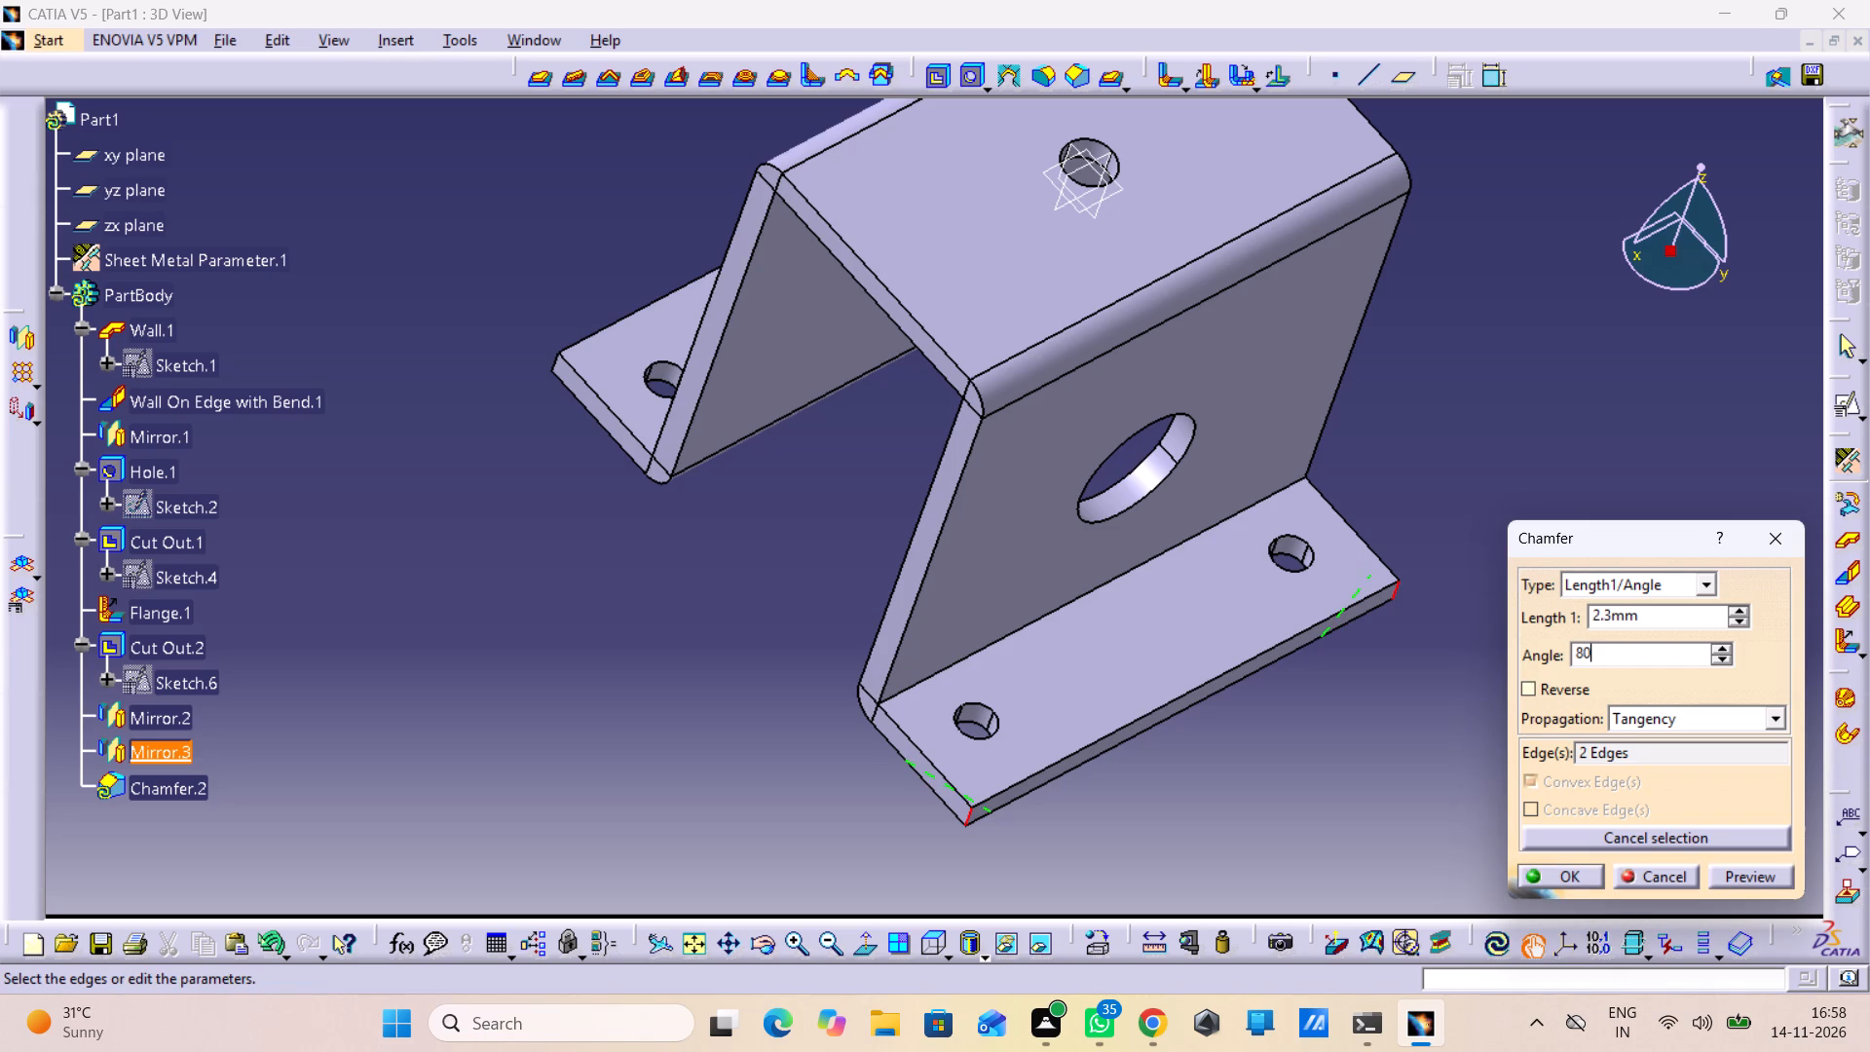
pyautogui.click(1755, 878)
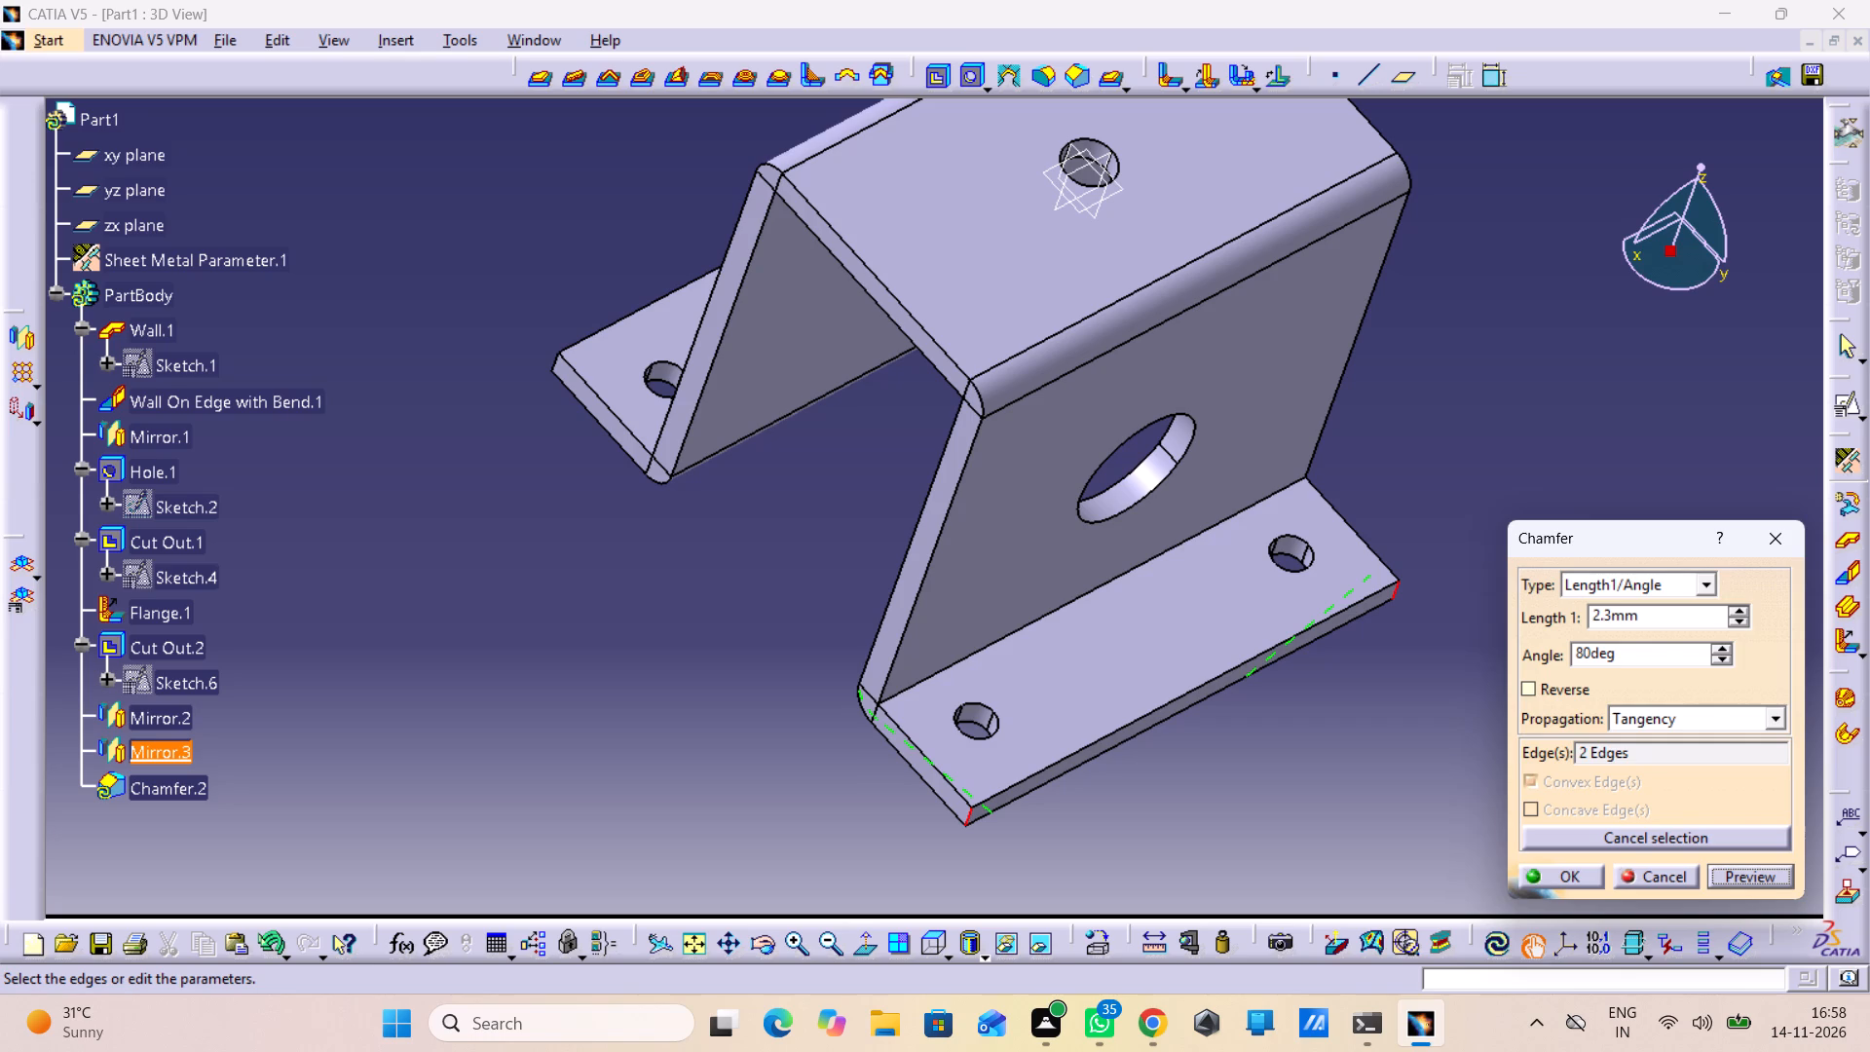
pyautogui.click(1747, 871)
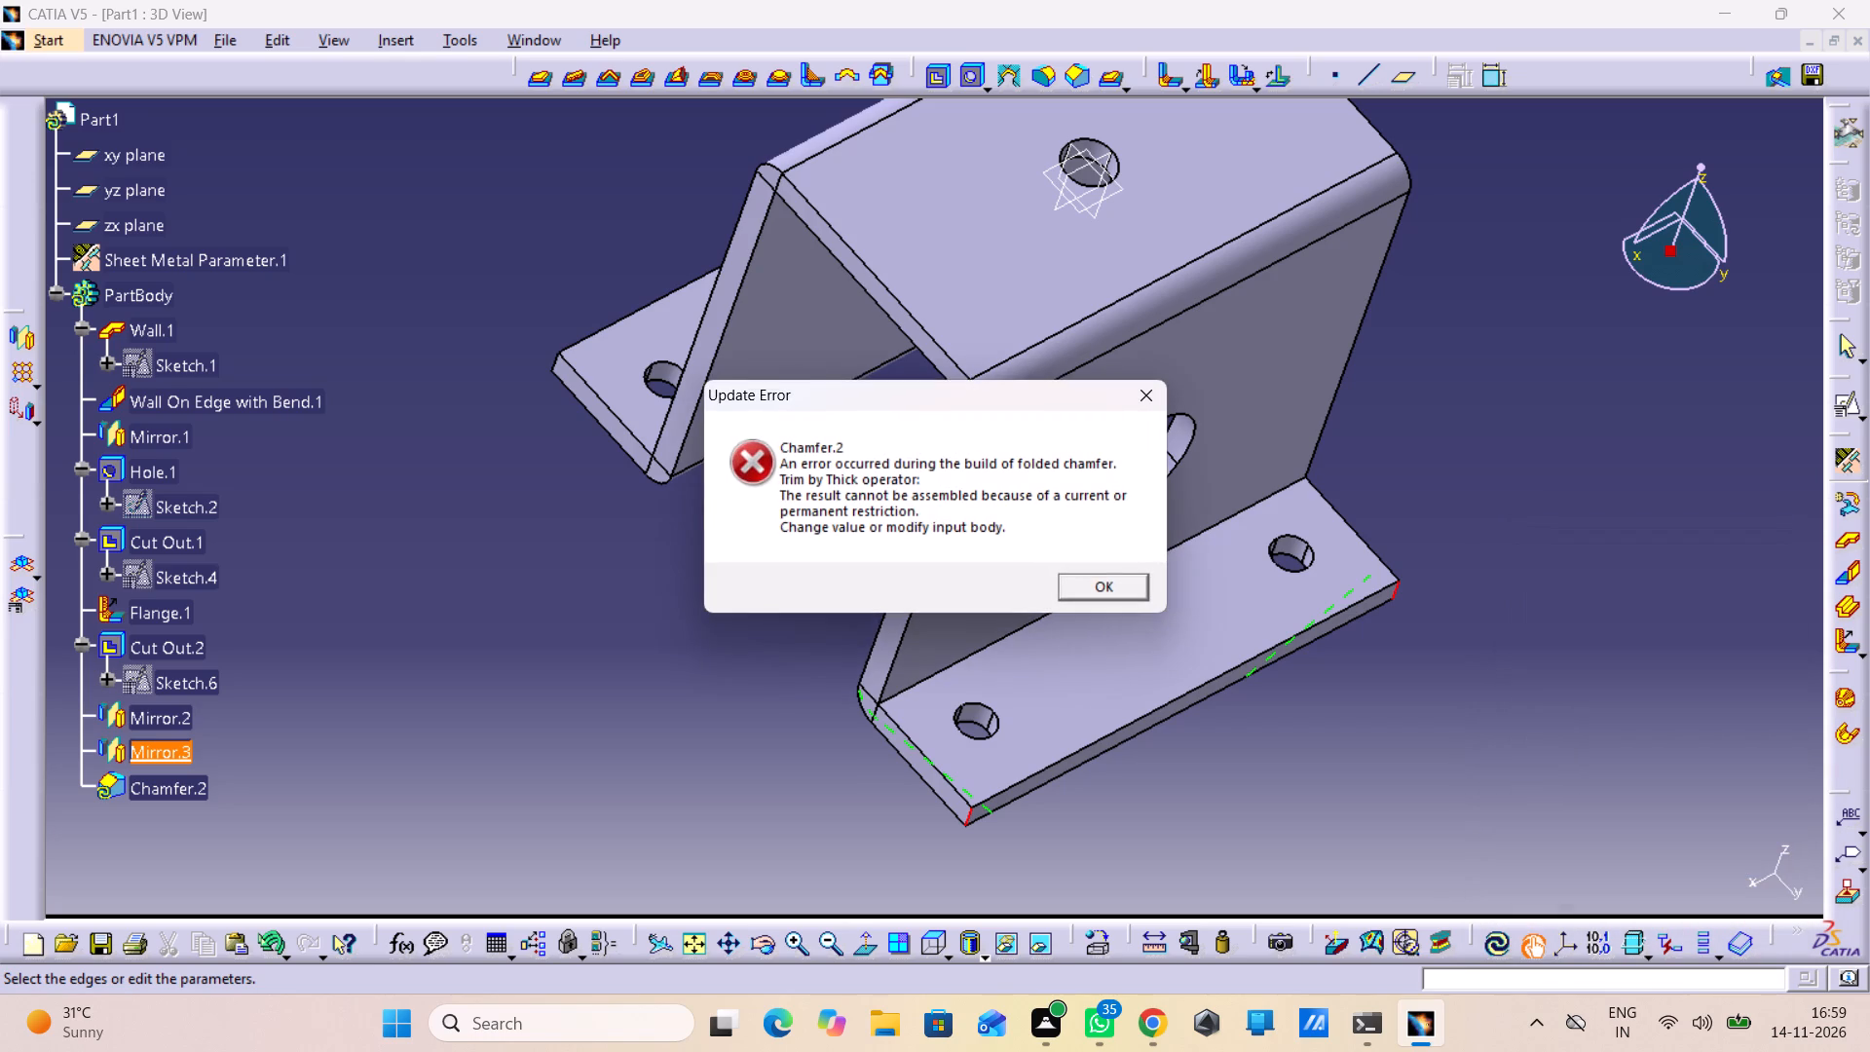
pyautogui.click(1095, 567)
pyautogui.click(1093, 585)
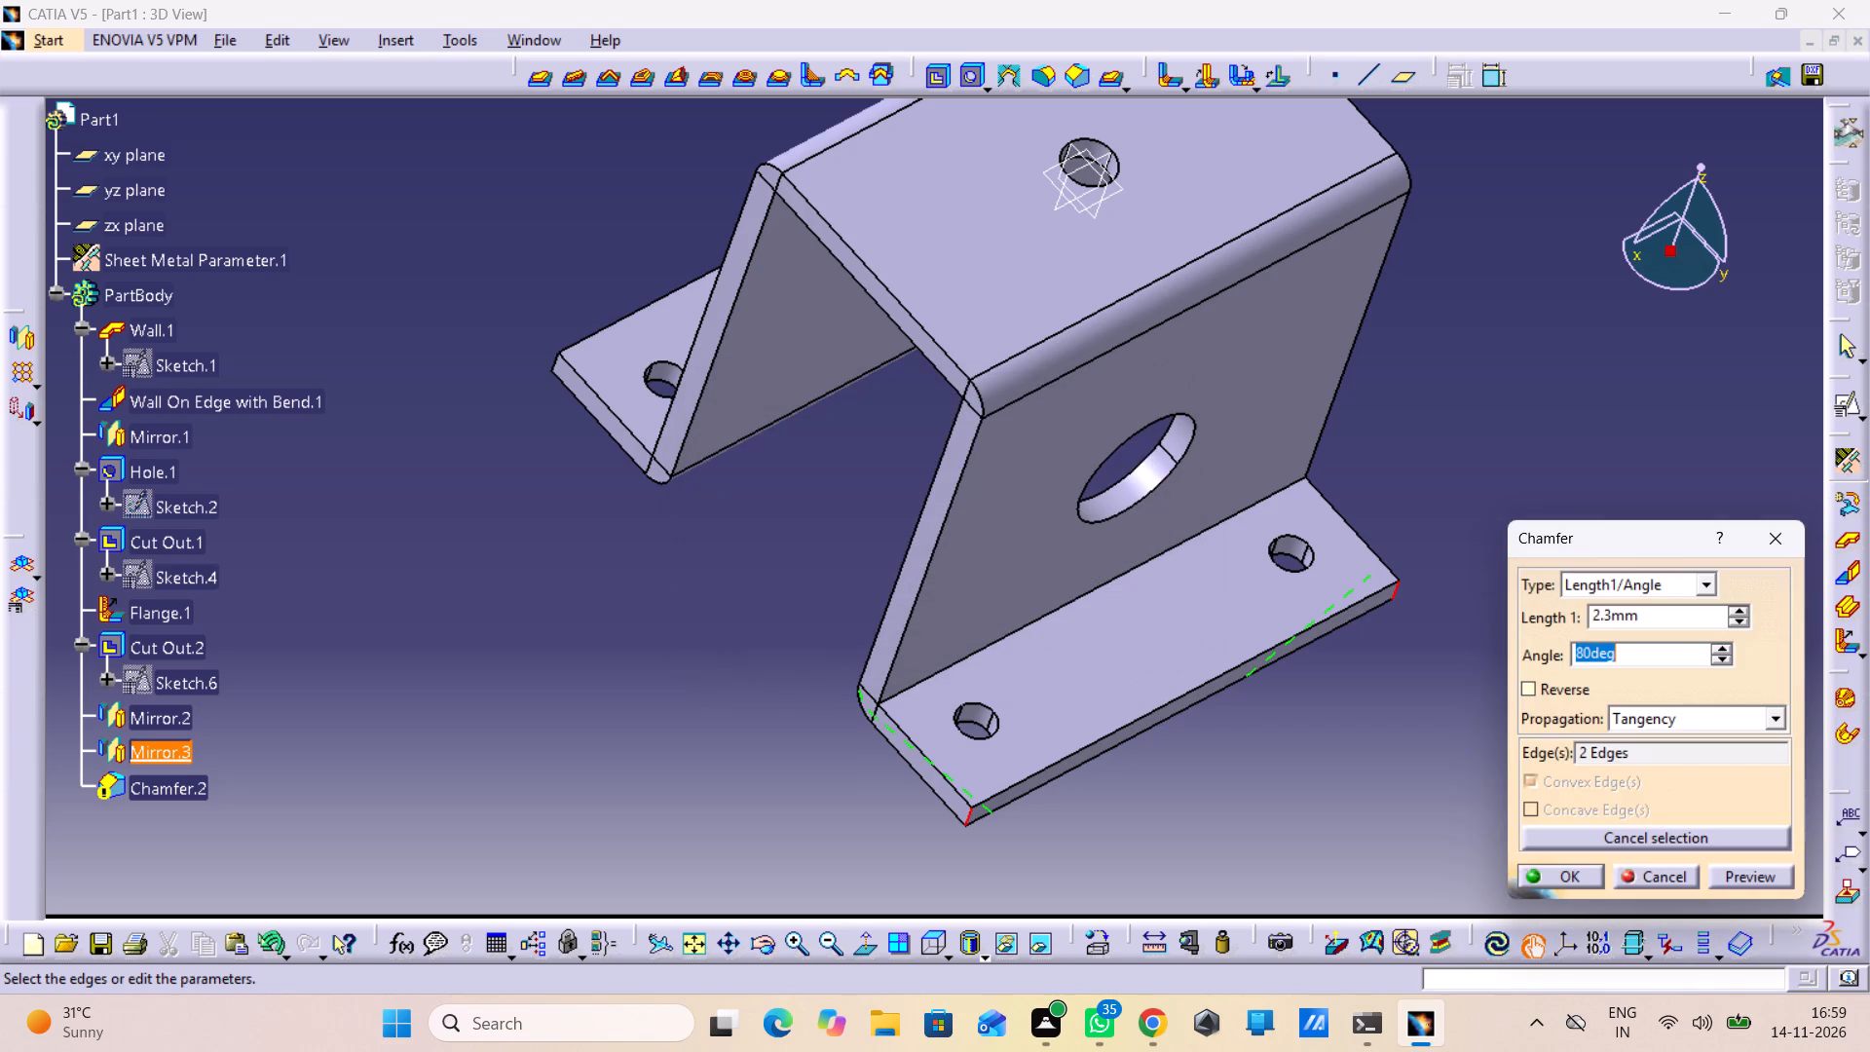
# Set the flange corner chamfer to 5 mm length and 65 degrees, and preview it.
pyautogui.moveTo(1619, 615); pyautogui.dragTo(1374, 569)
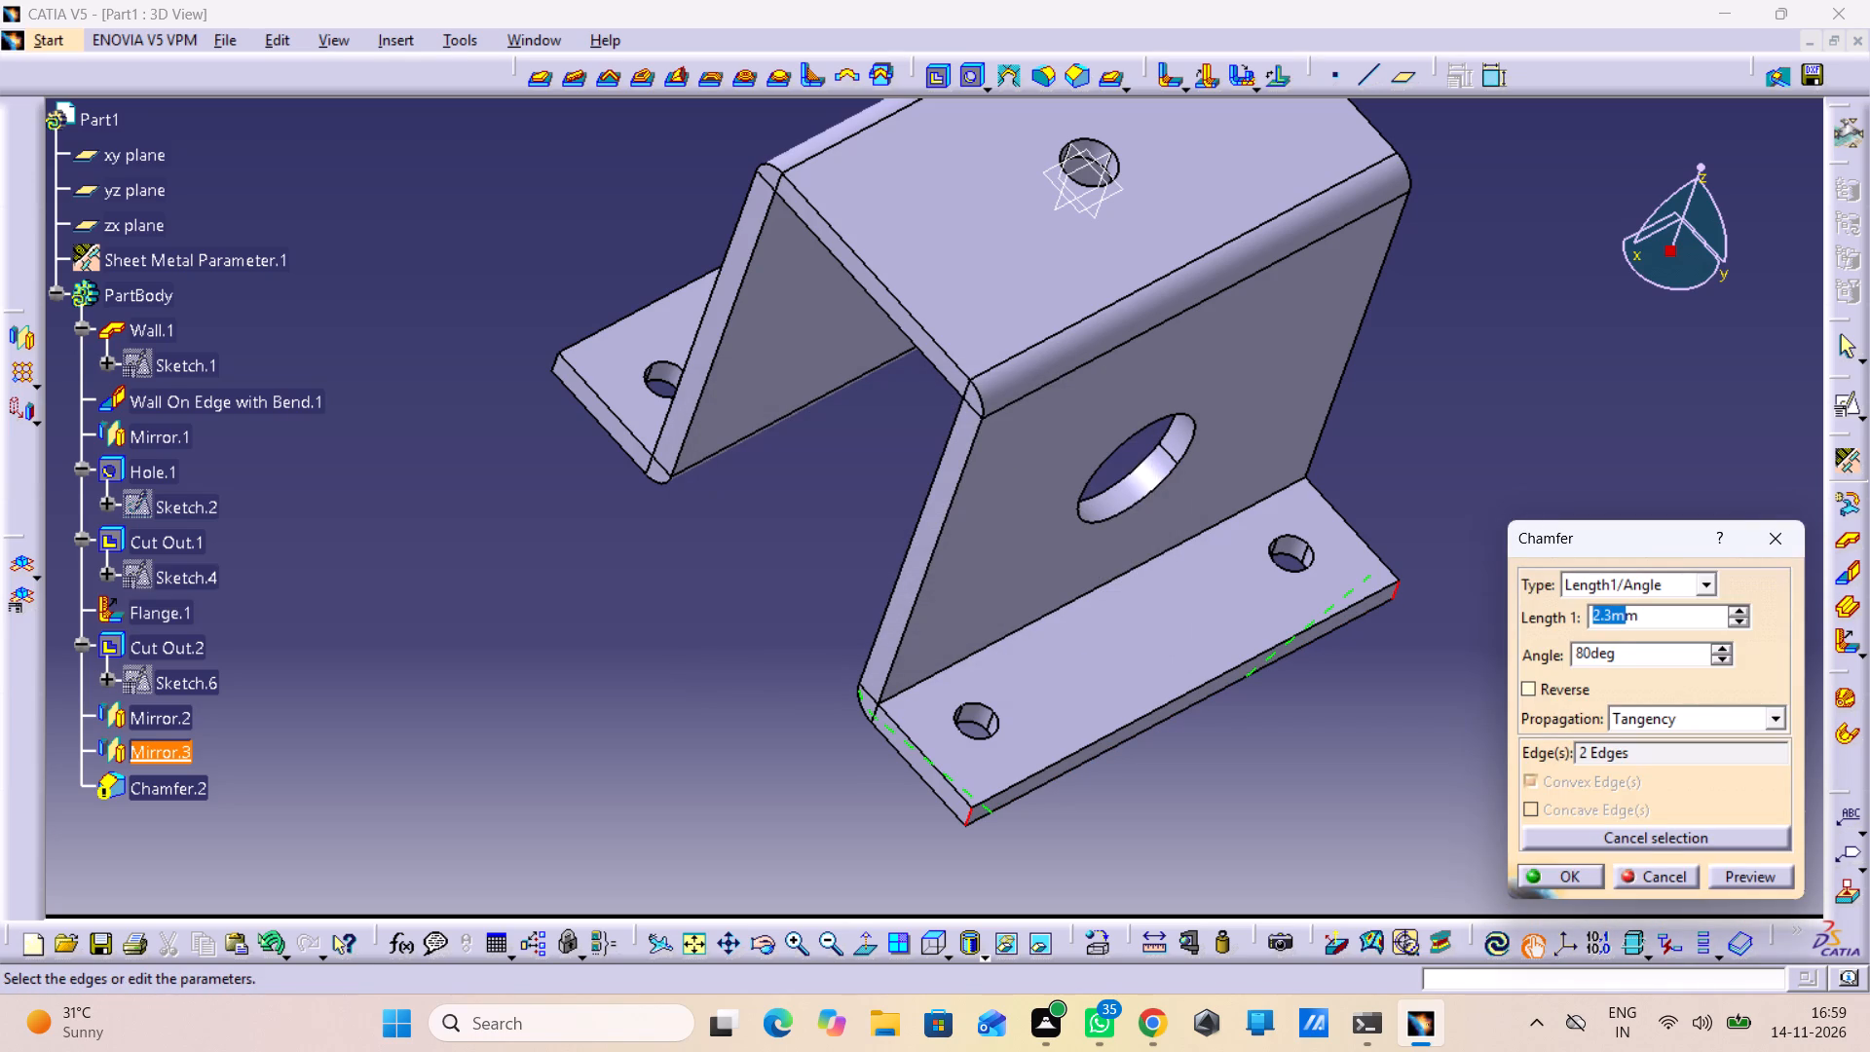
pyautogui.press('5')
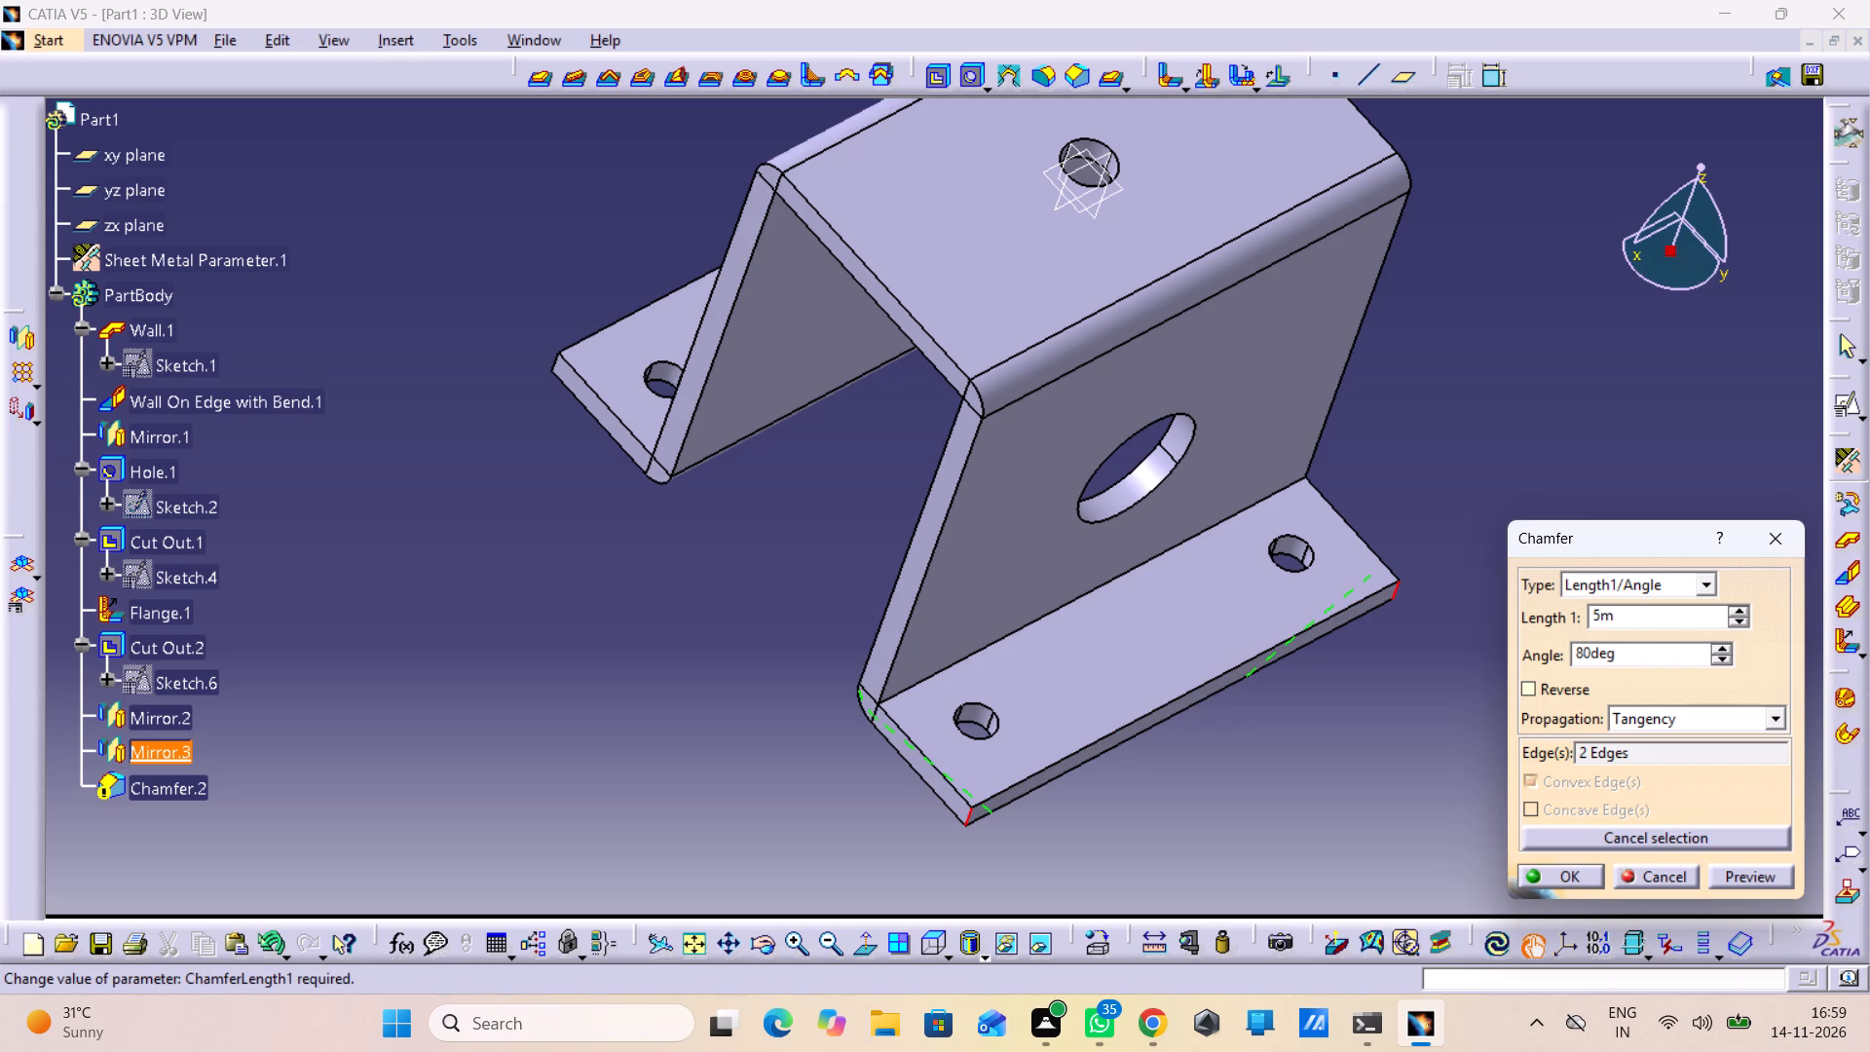
pyautogui.click(1616, 616)
pyautogui.press('BackSpace')
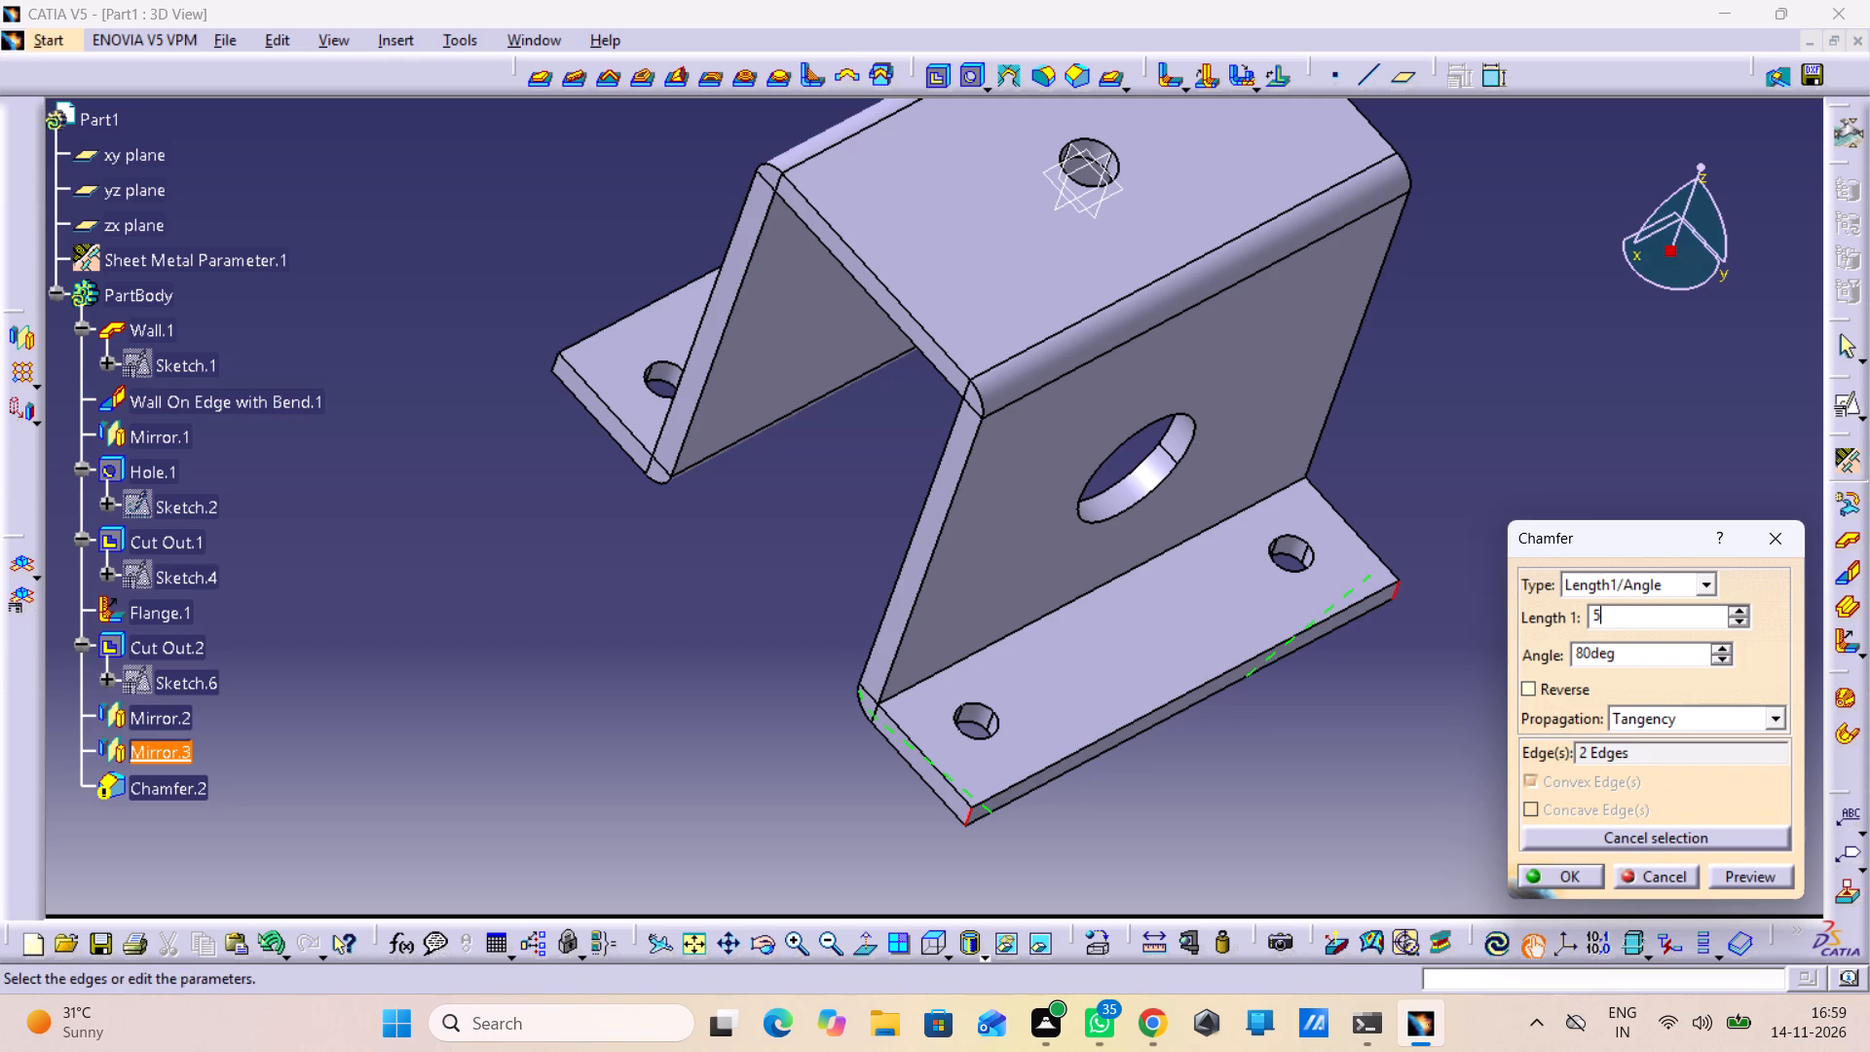
pyautogui.click(1642, 656)
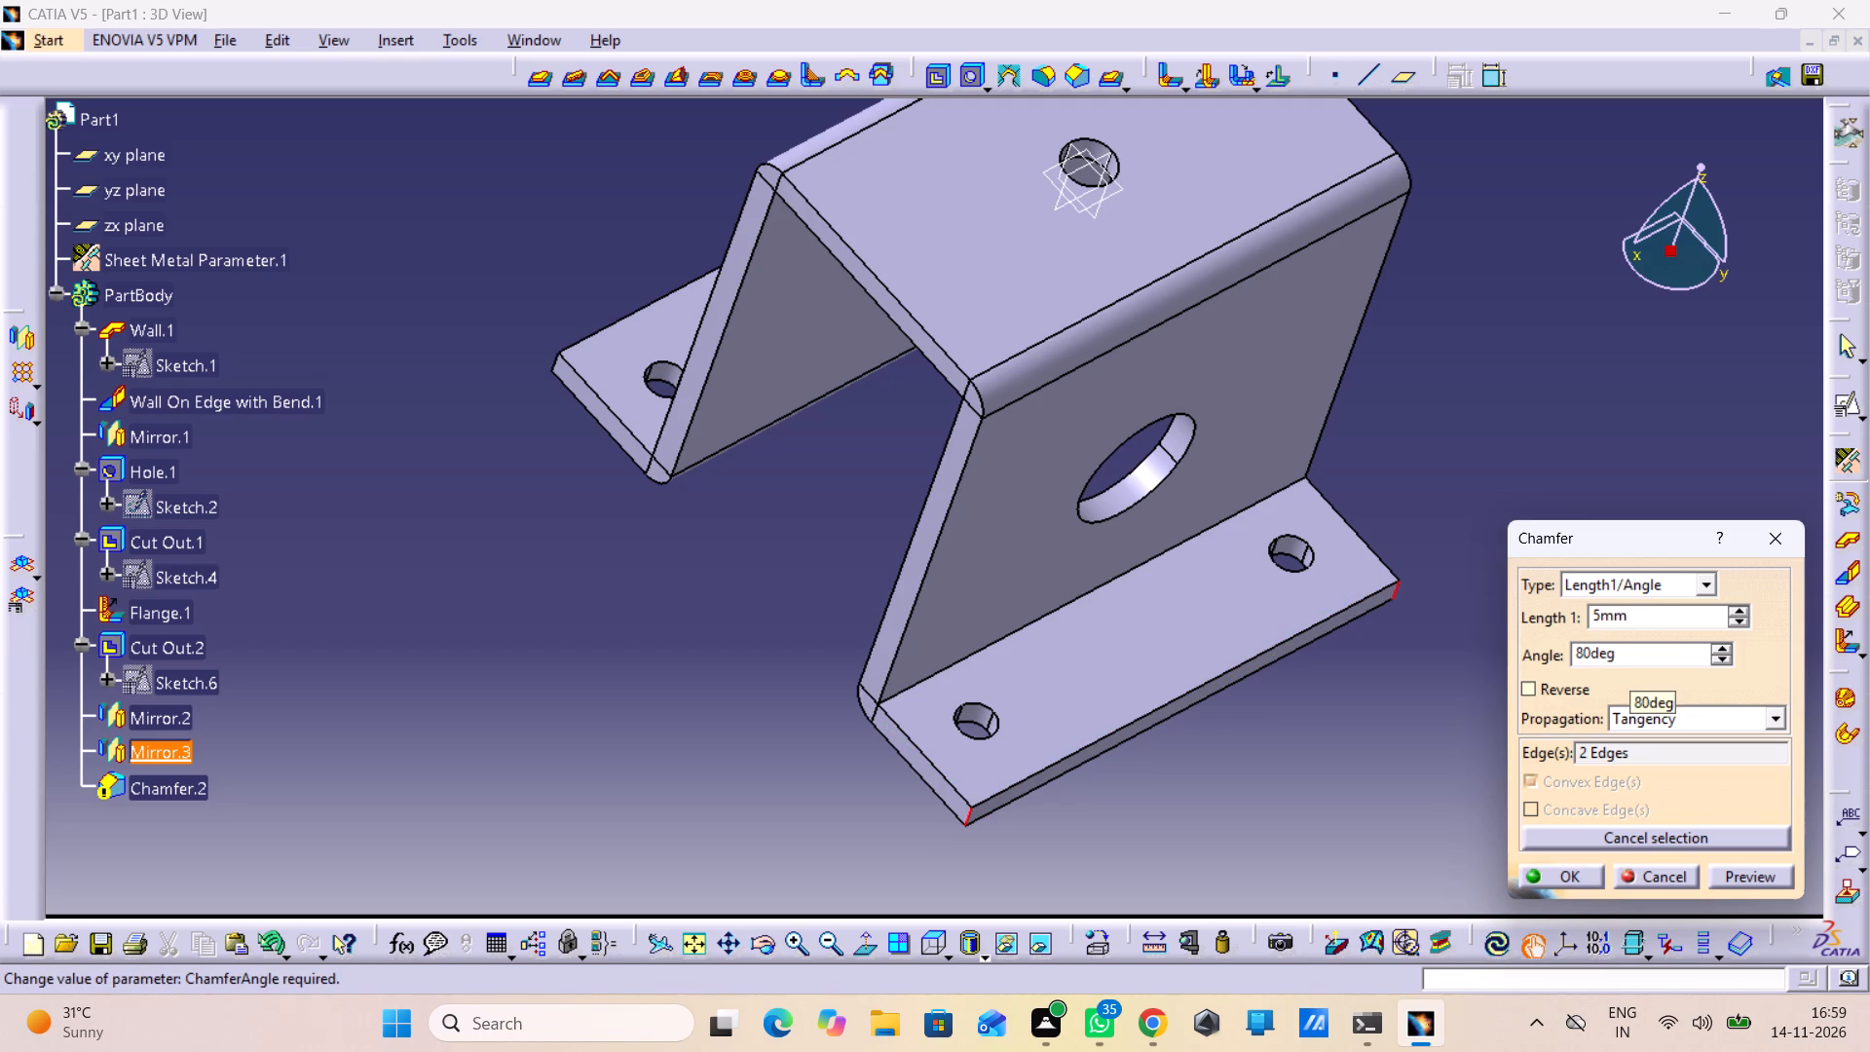
pyautogui.write('62')
pyautogui.press('BackSpace')
pyautogui.press('BackSpace')
pyautogui.press('BackSpace')
pyautogui.press('BackSpace')
pyautogui.press('BackSpace')
pyautogui.press('BackSpace')
pyautogui.press('\\')
pyautogui.press('BackSpace')
pyautogui.press('BackSpace')
pyautogui.write('65')
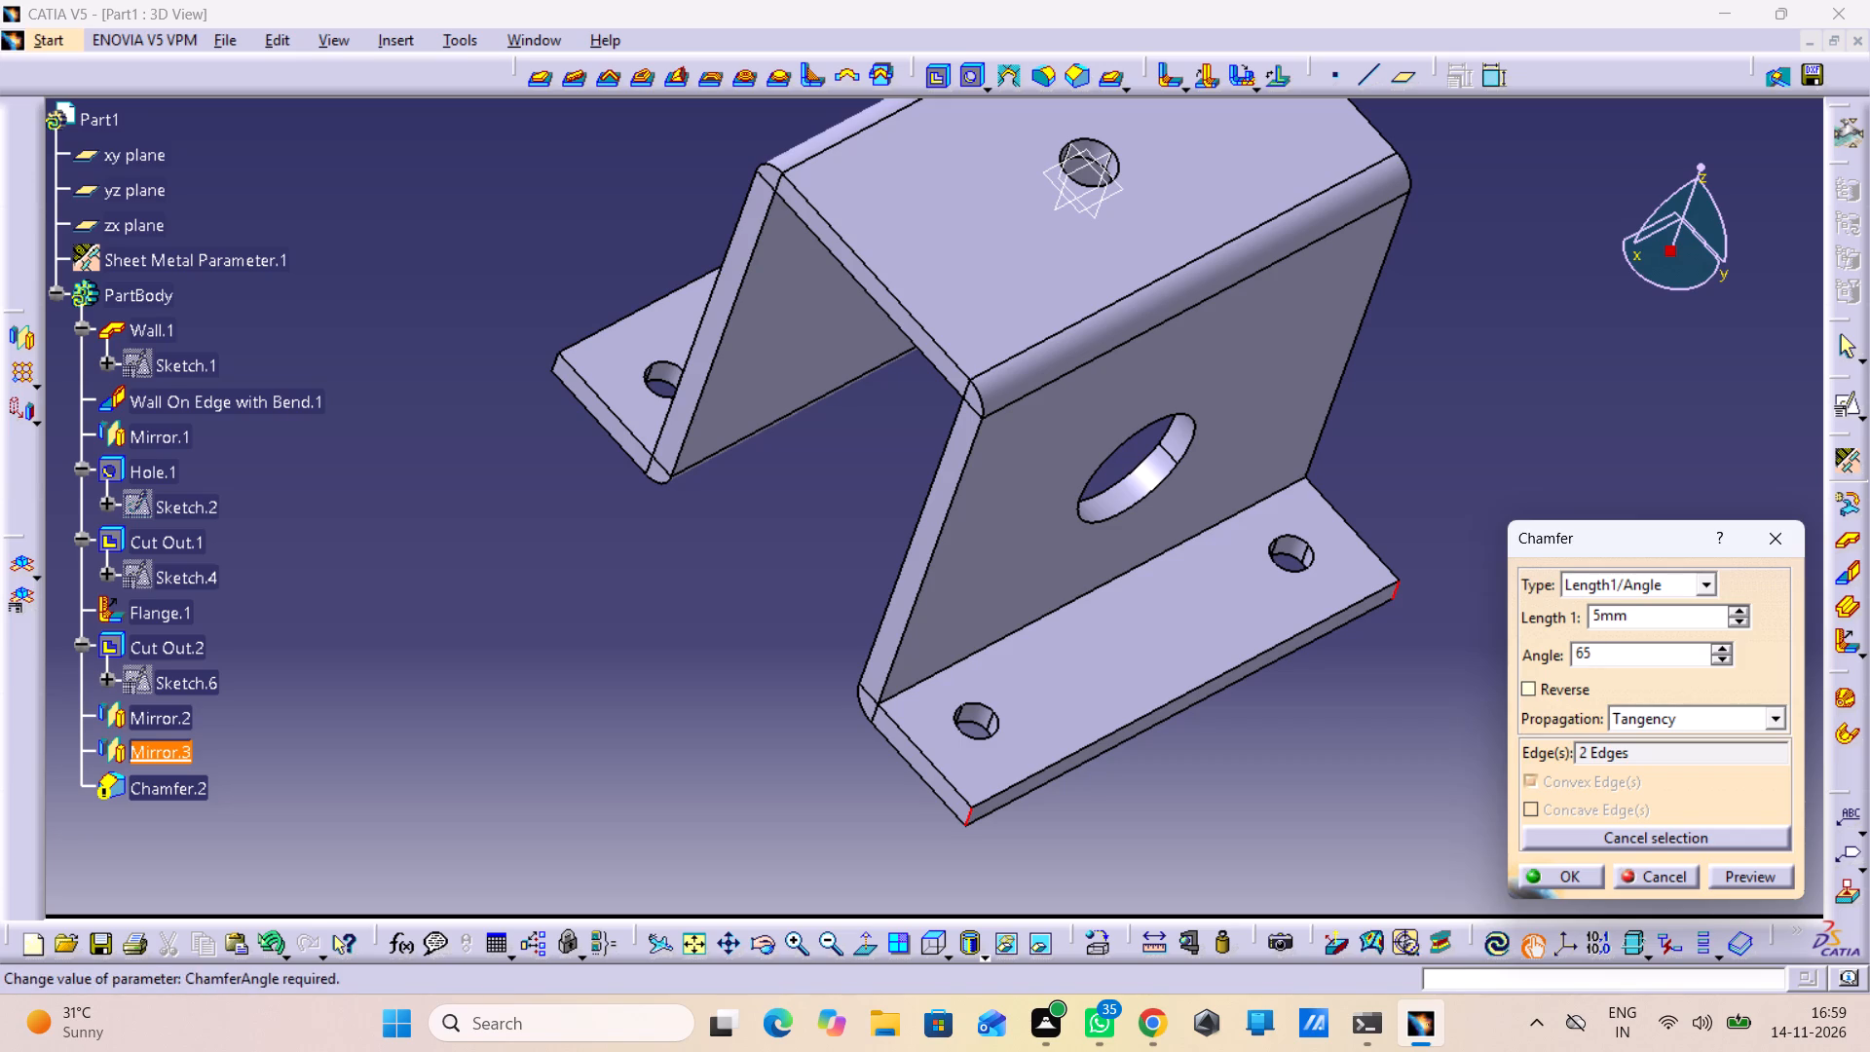
pyautogui.click(1734, 884)
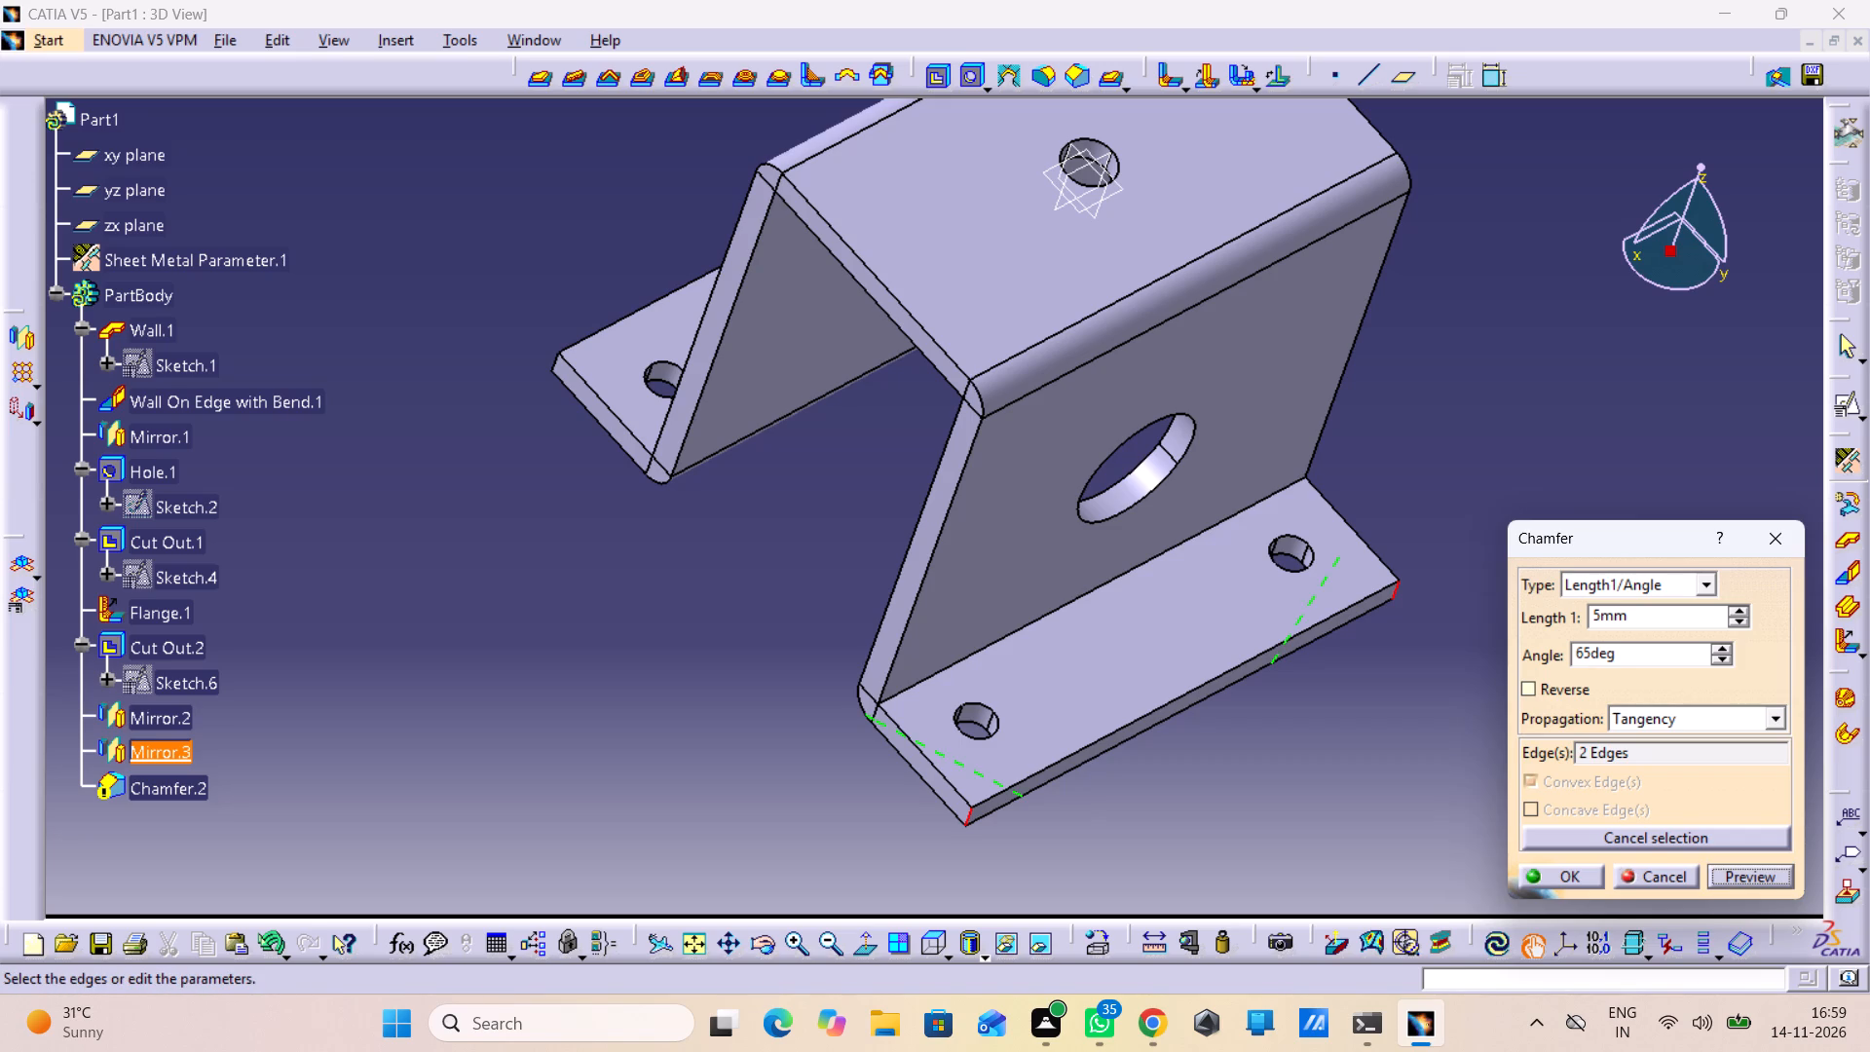
# Reduce the flange corner chamfer's angle to 60 degrees, preview it and apply the changes.
pyautogui.click(1722, 647)
pyautogui.tripleClick(1722, 657)
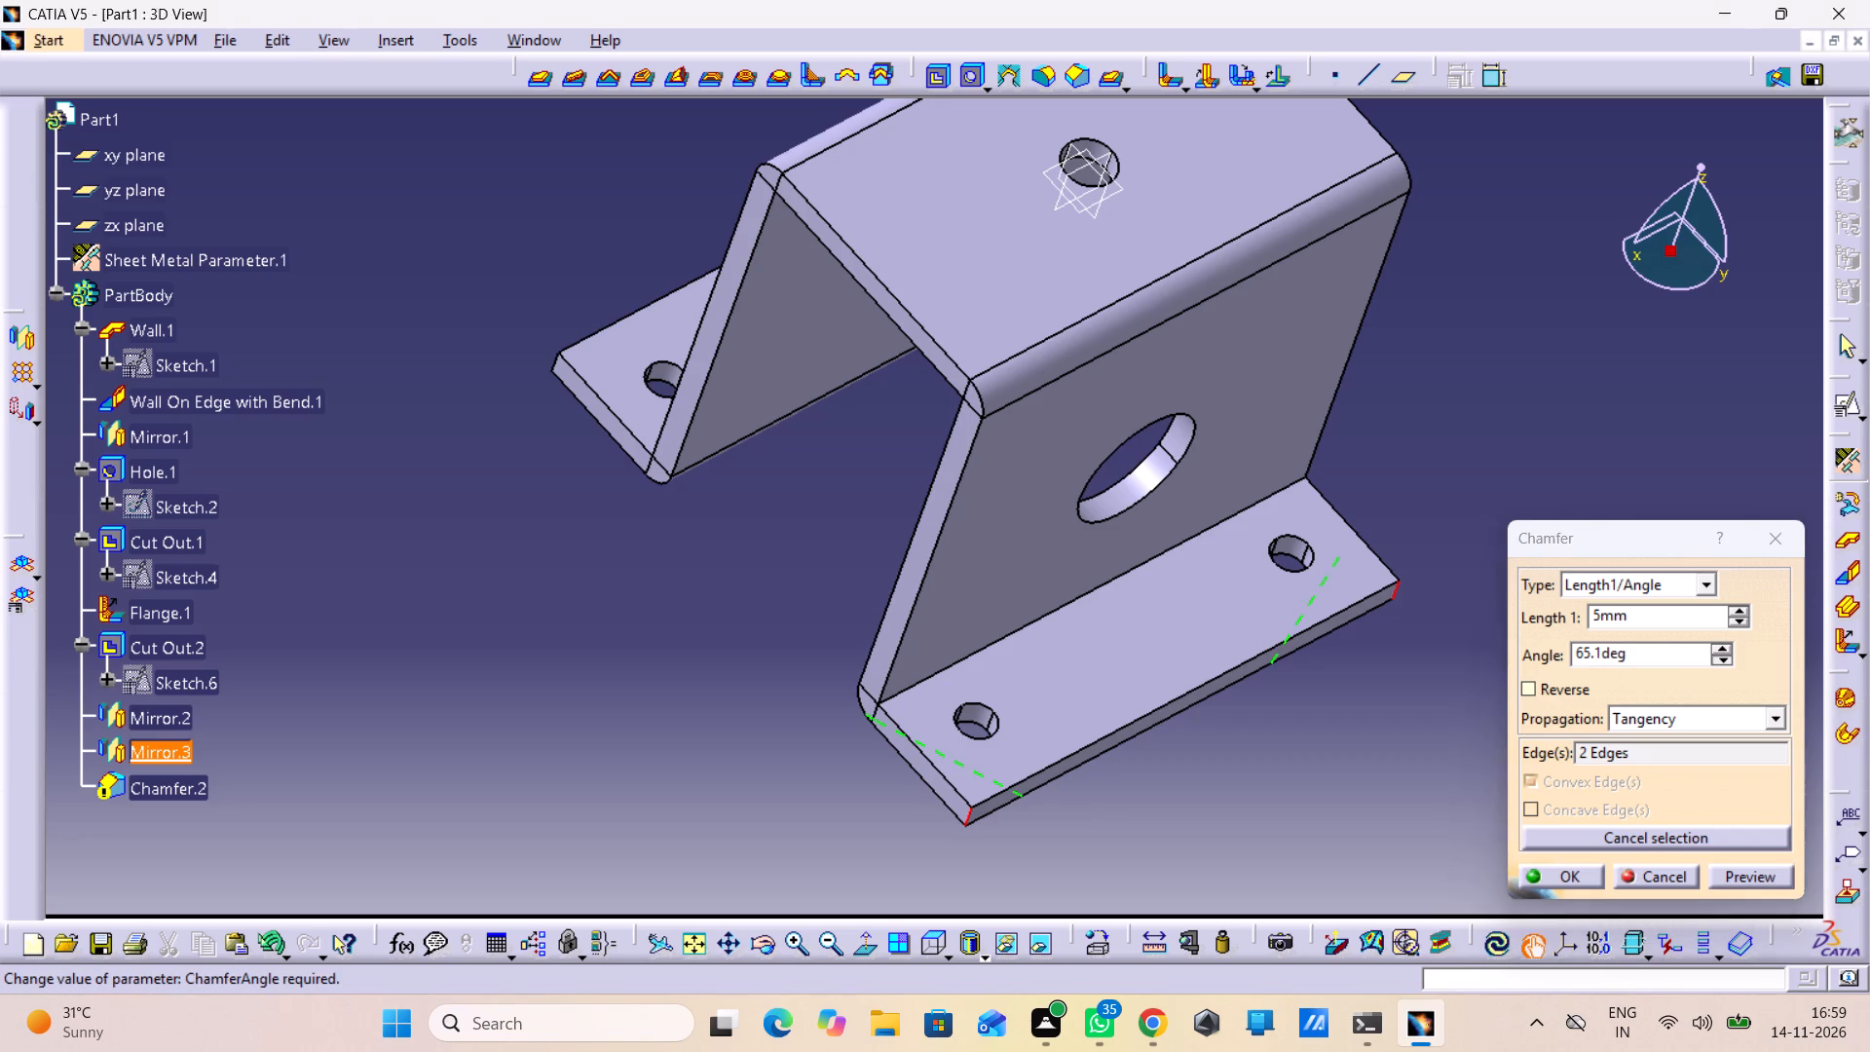
pyautogui.doubleClick(1722, 657)
pyautogui.tripleClick(1722, 657)
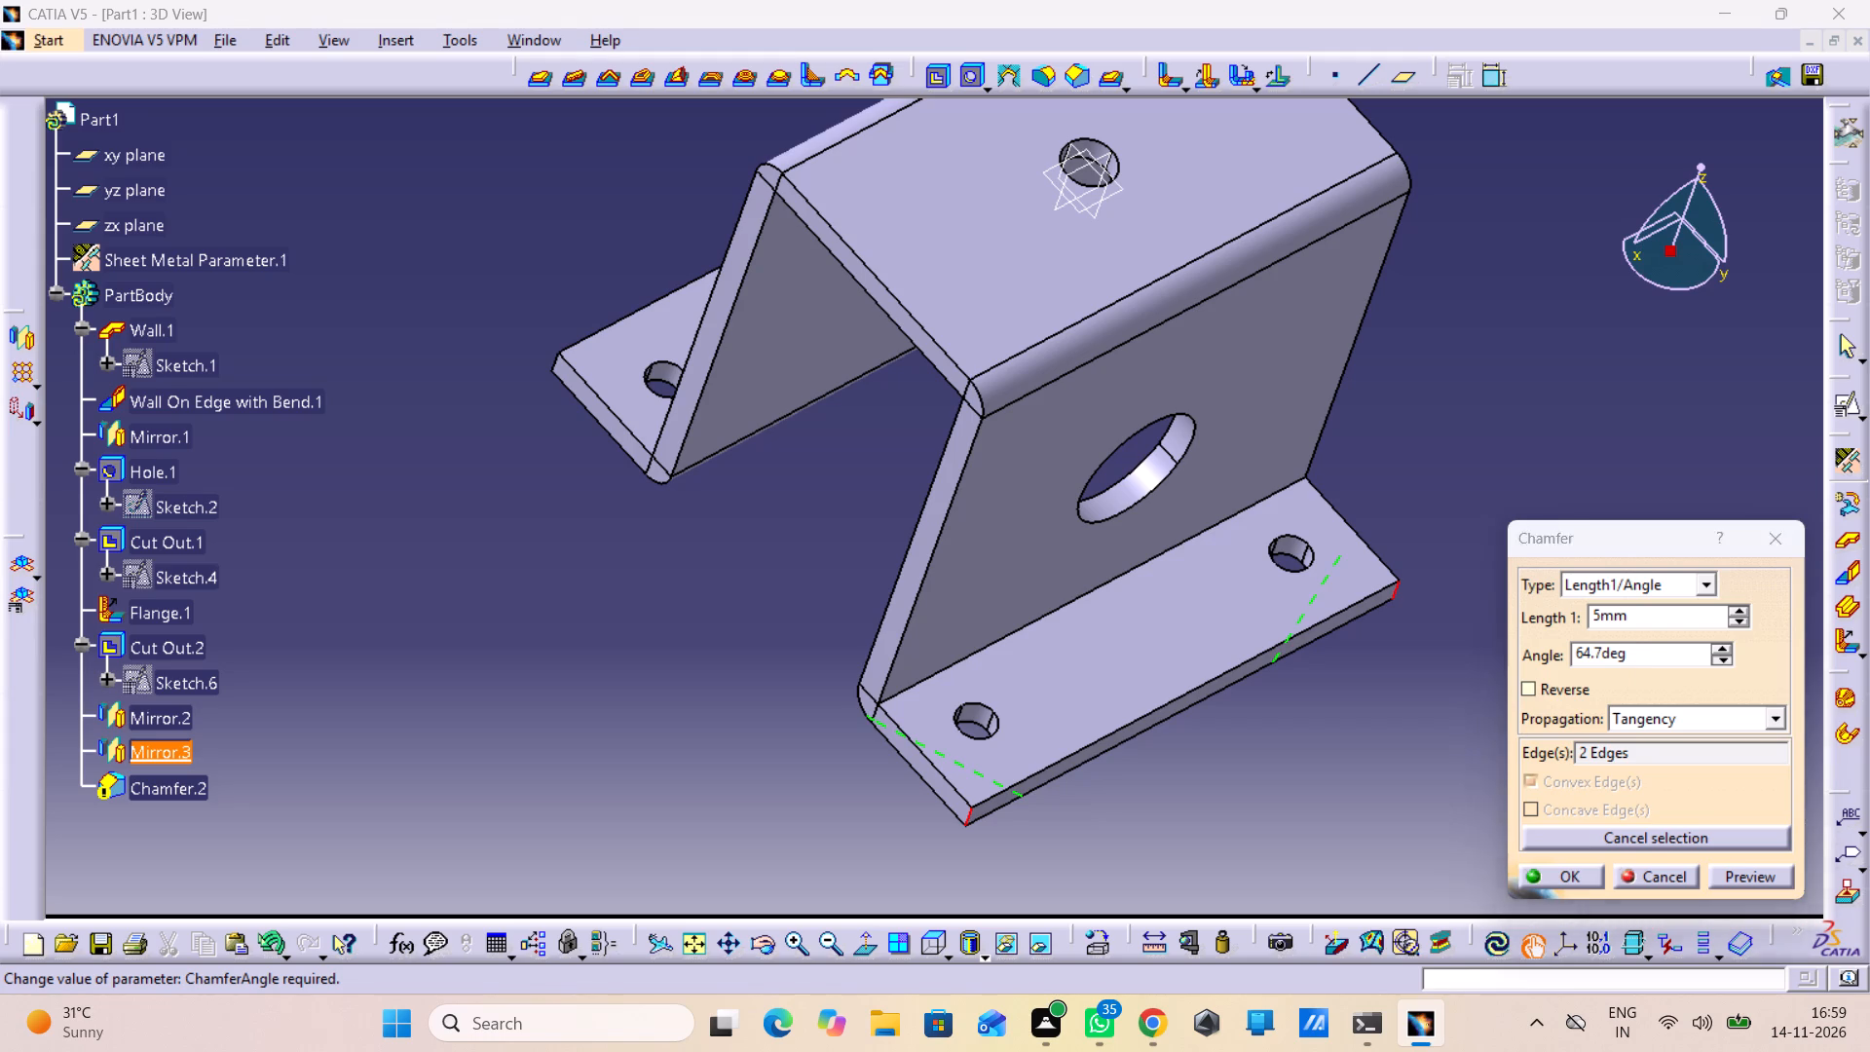
pyautogui.click(1722, 659)
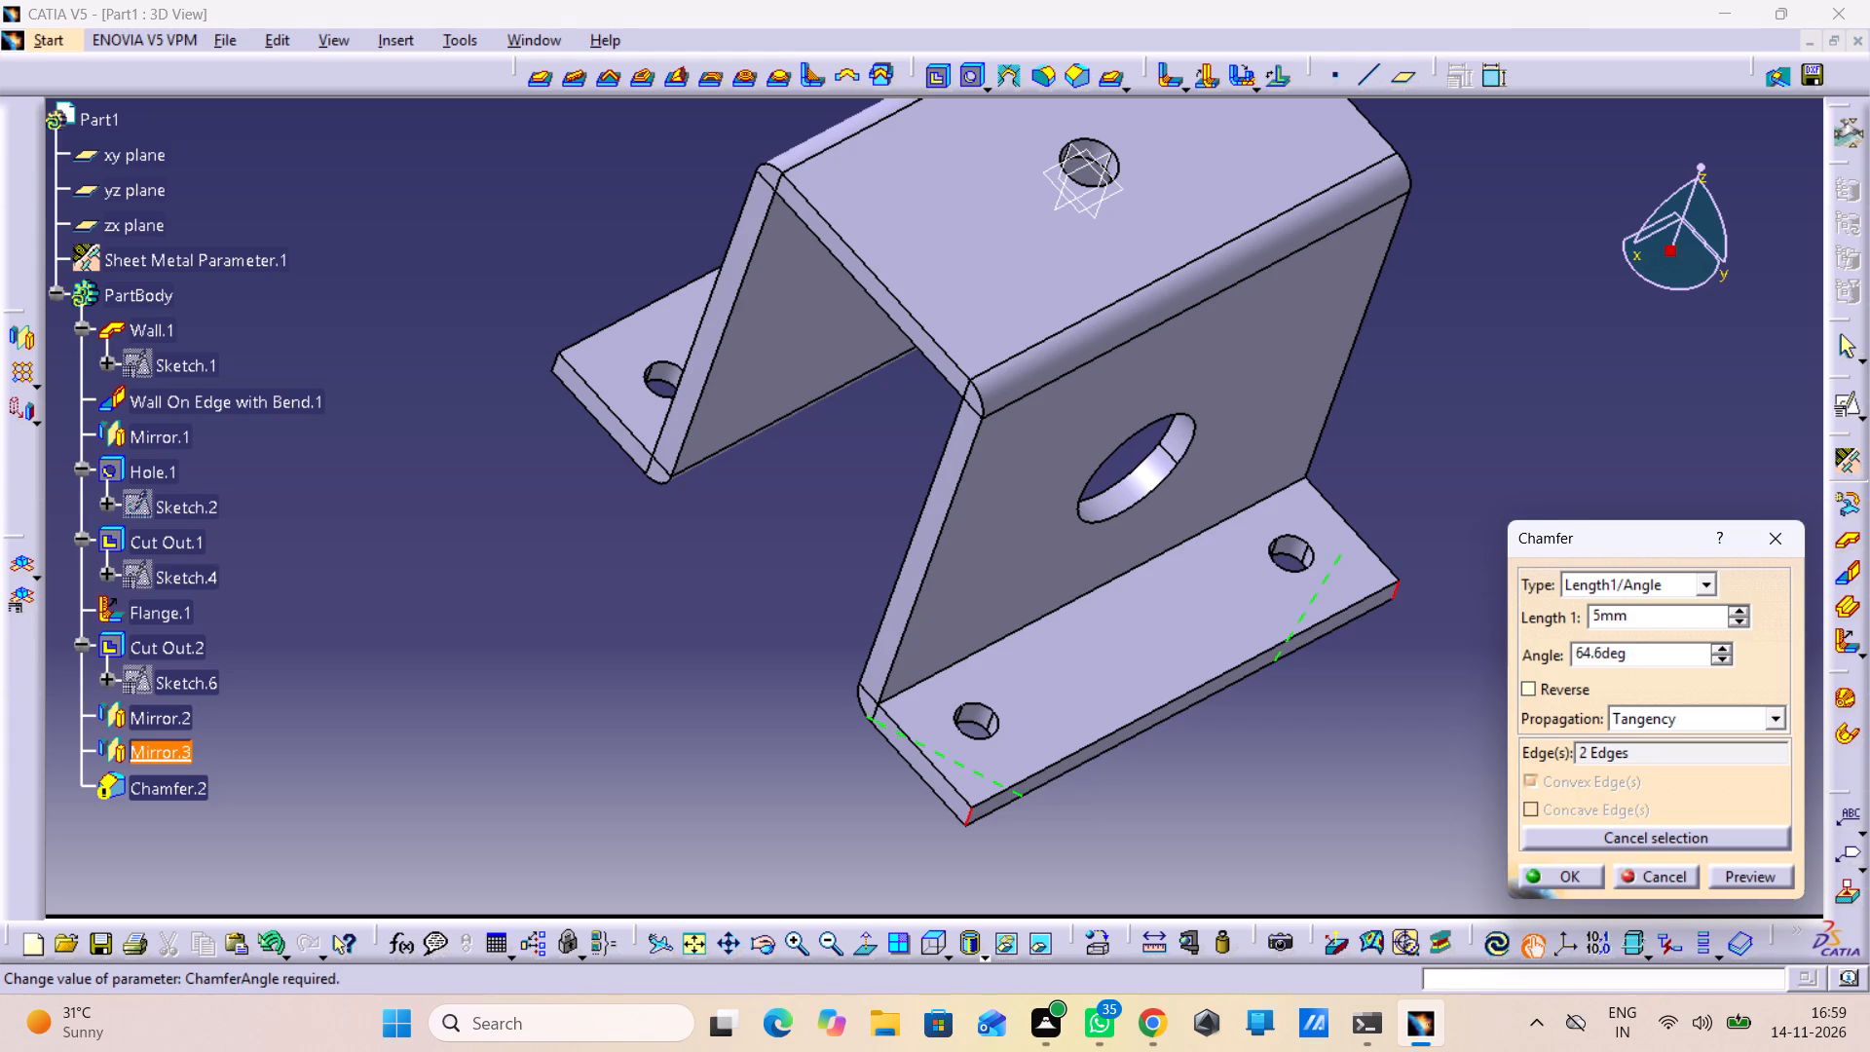
pyautogui.click(1720, 655)
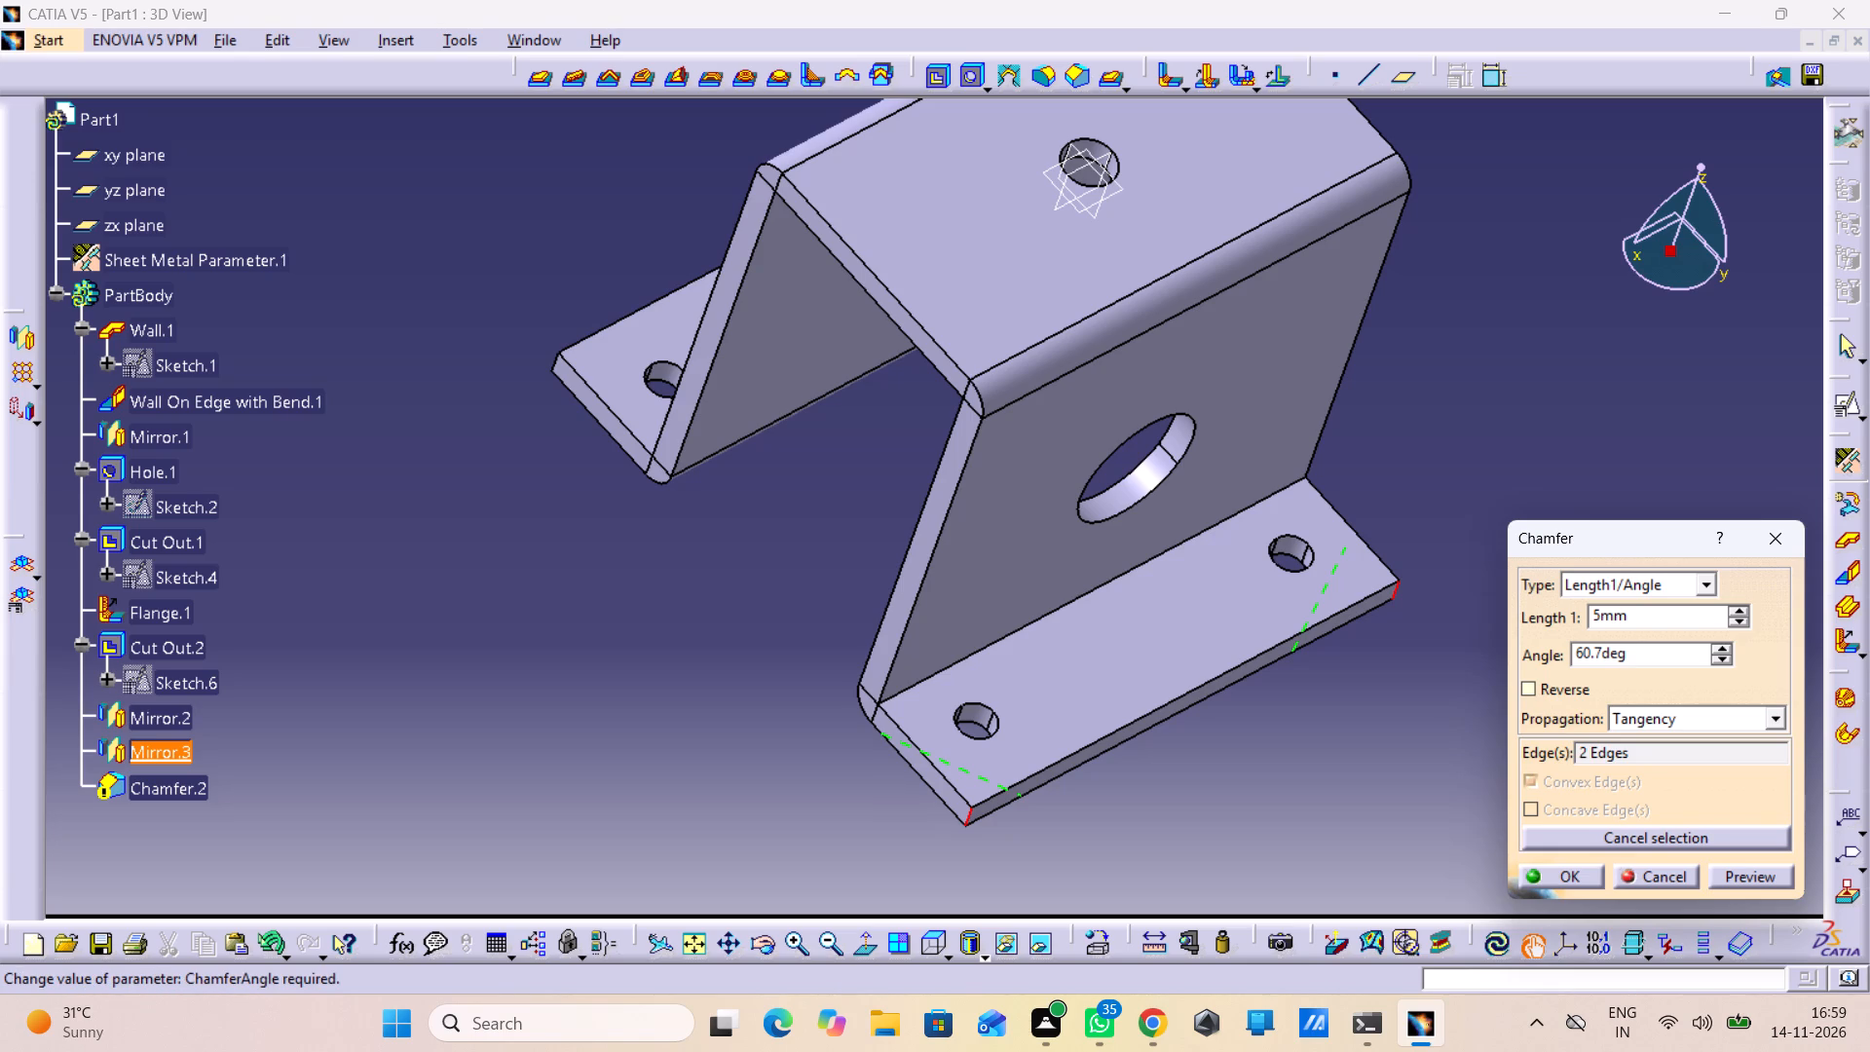
pyautogui.click(1717, 658)
pyautogui.tripleClick(1717, 658)
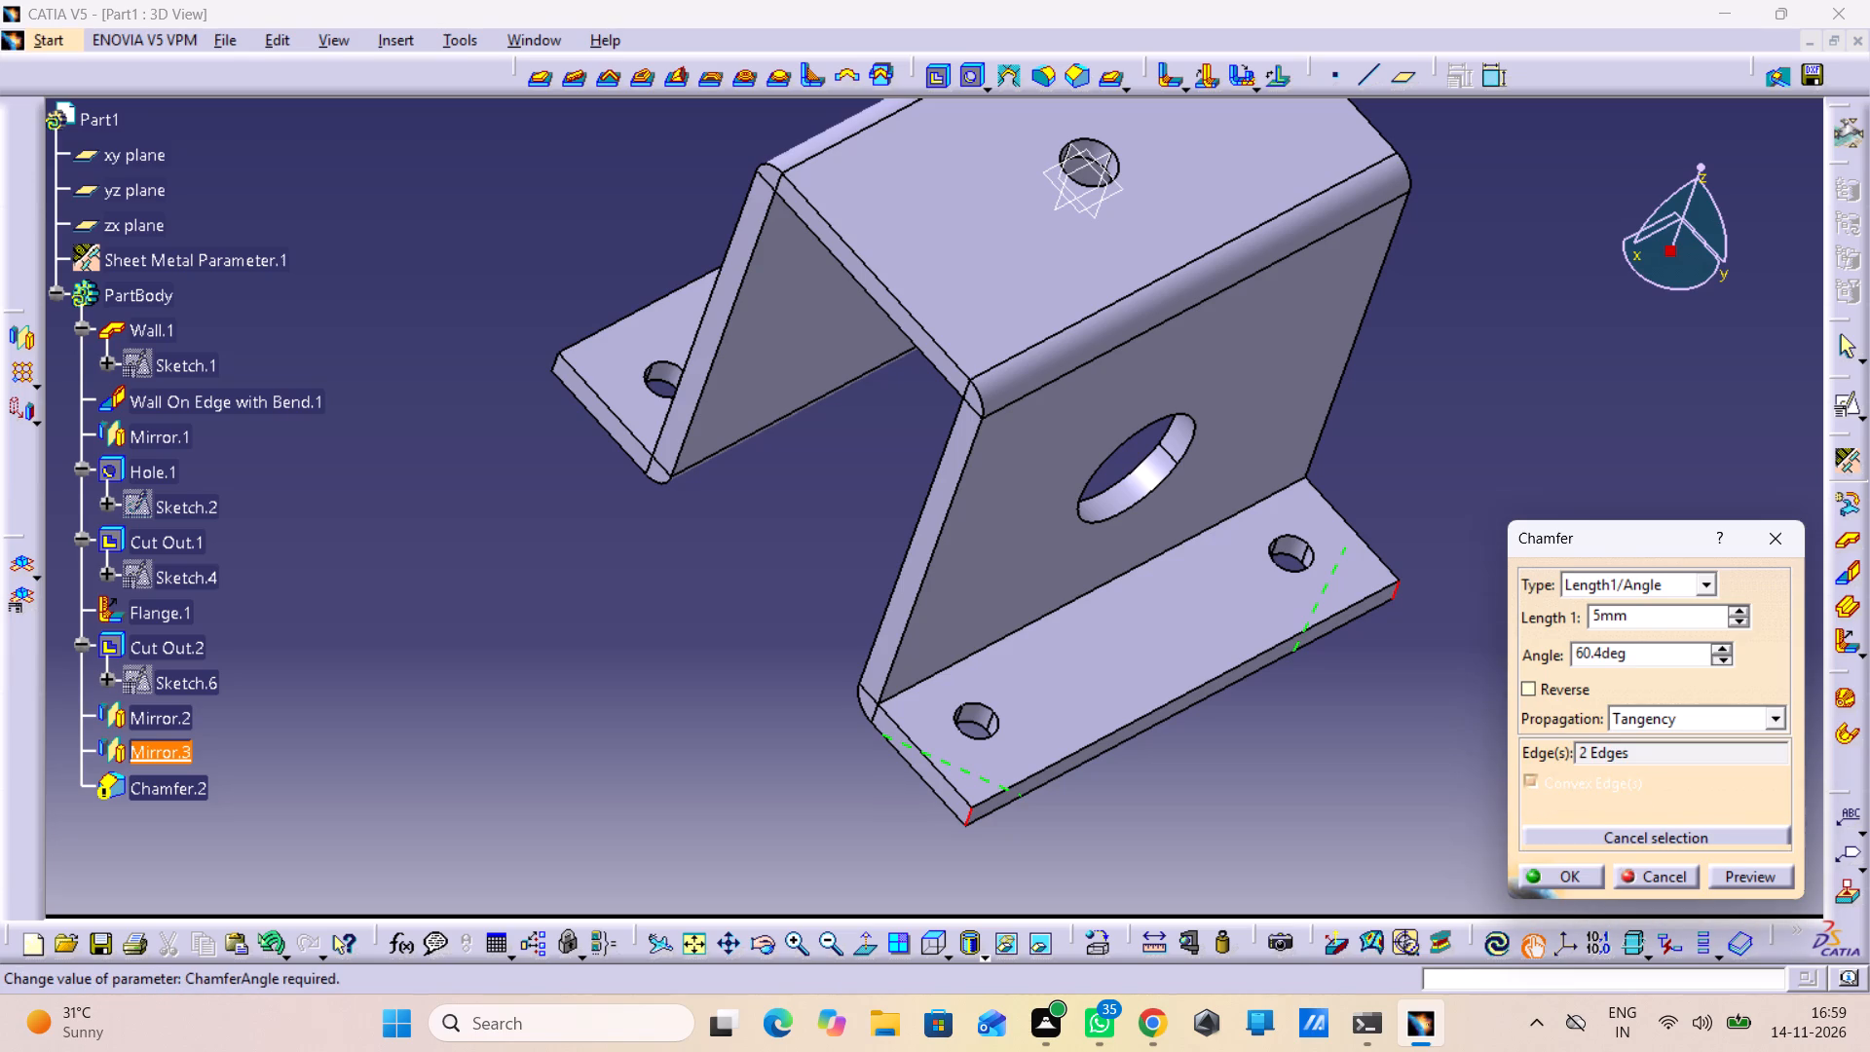
pyautogui.tripleClick(1717, 658)
pyautogui.tripleClick(1717, 658)
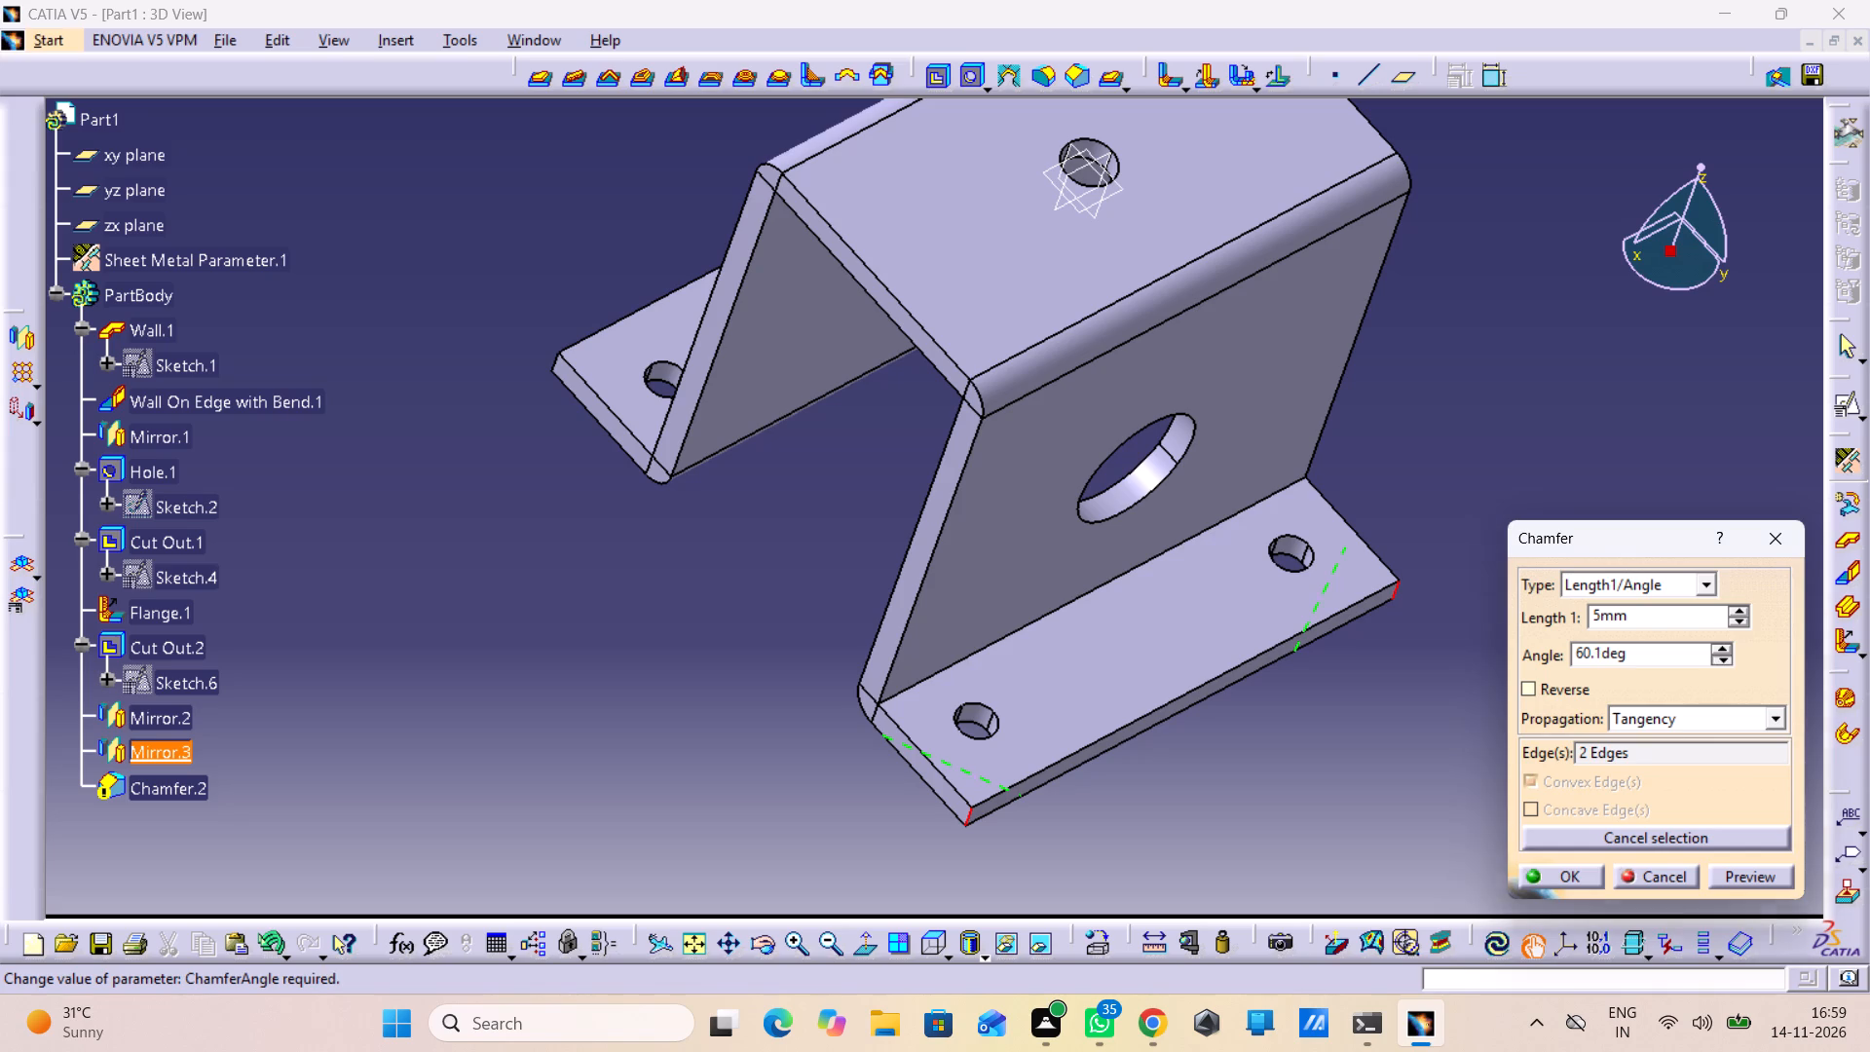
pyautogui.moveTo(1717, 658); pyautogui.dragTo(1726, 670)
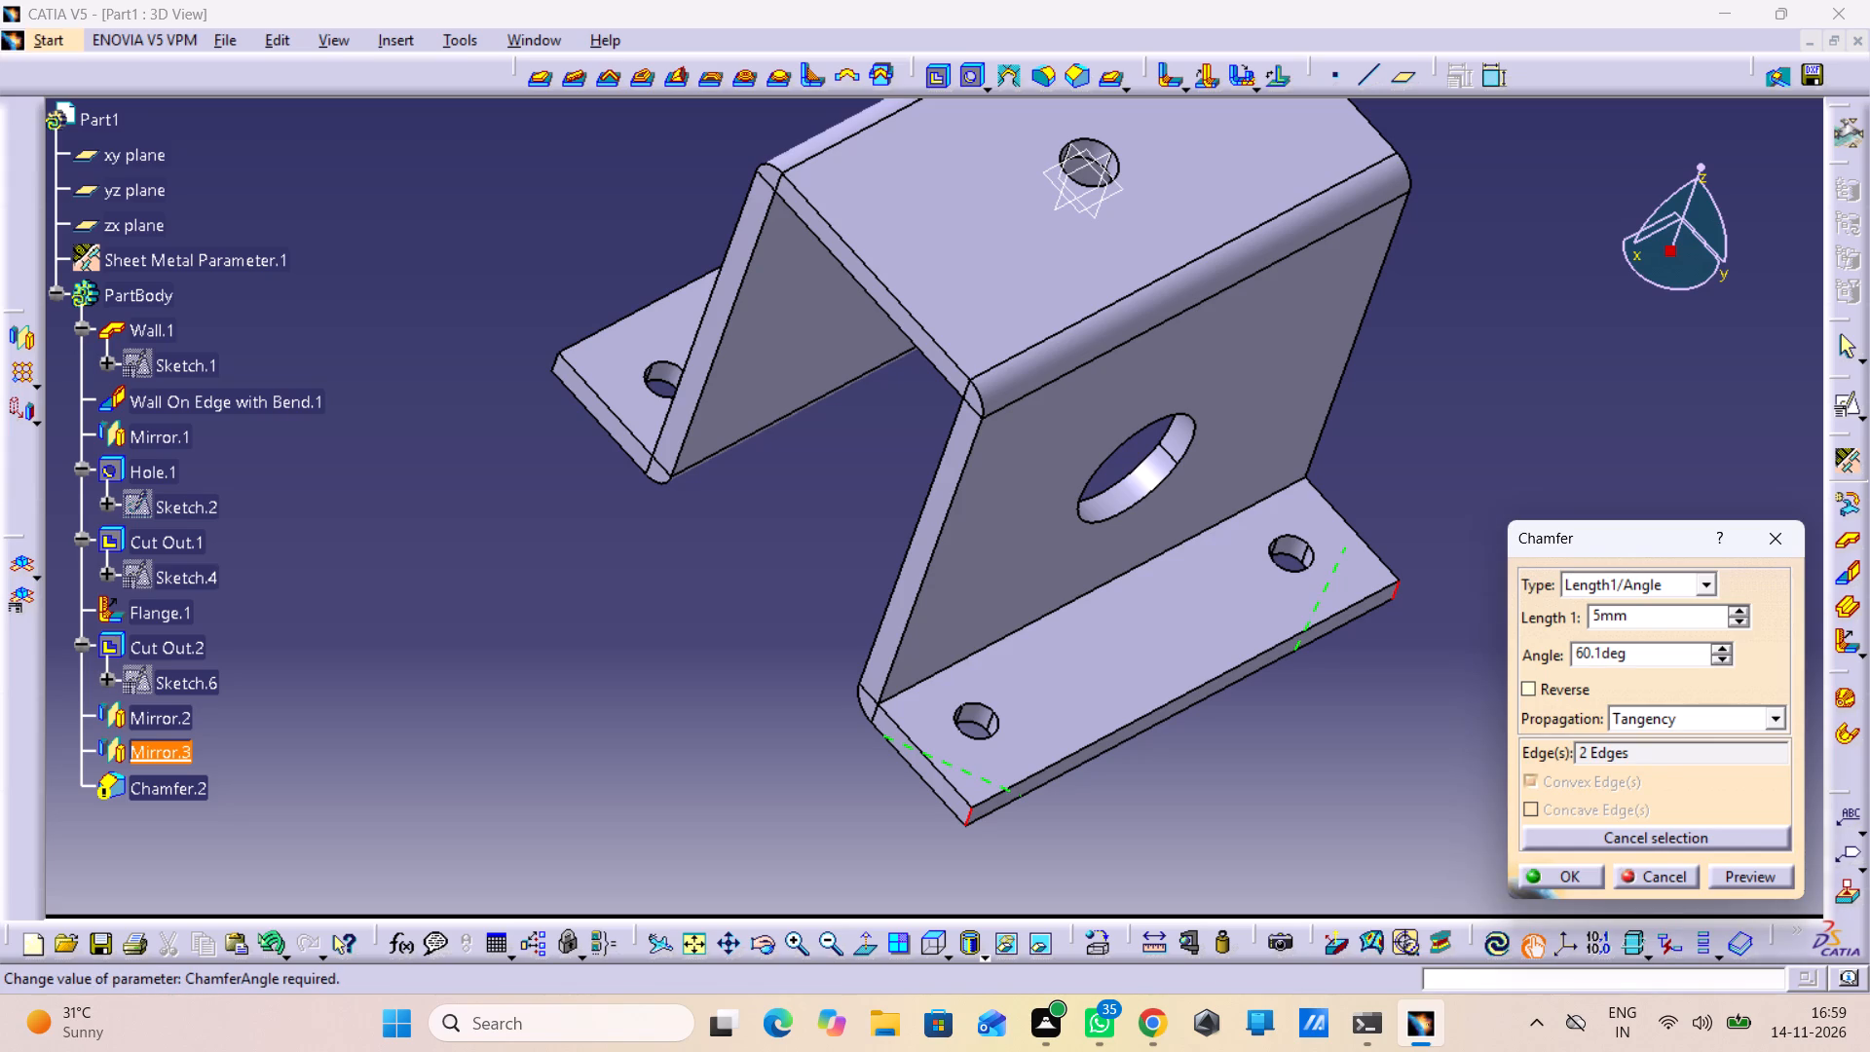
pyautogui.click(1724, 662)
pyautogui.click(1754, 874)
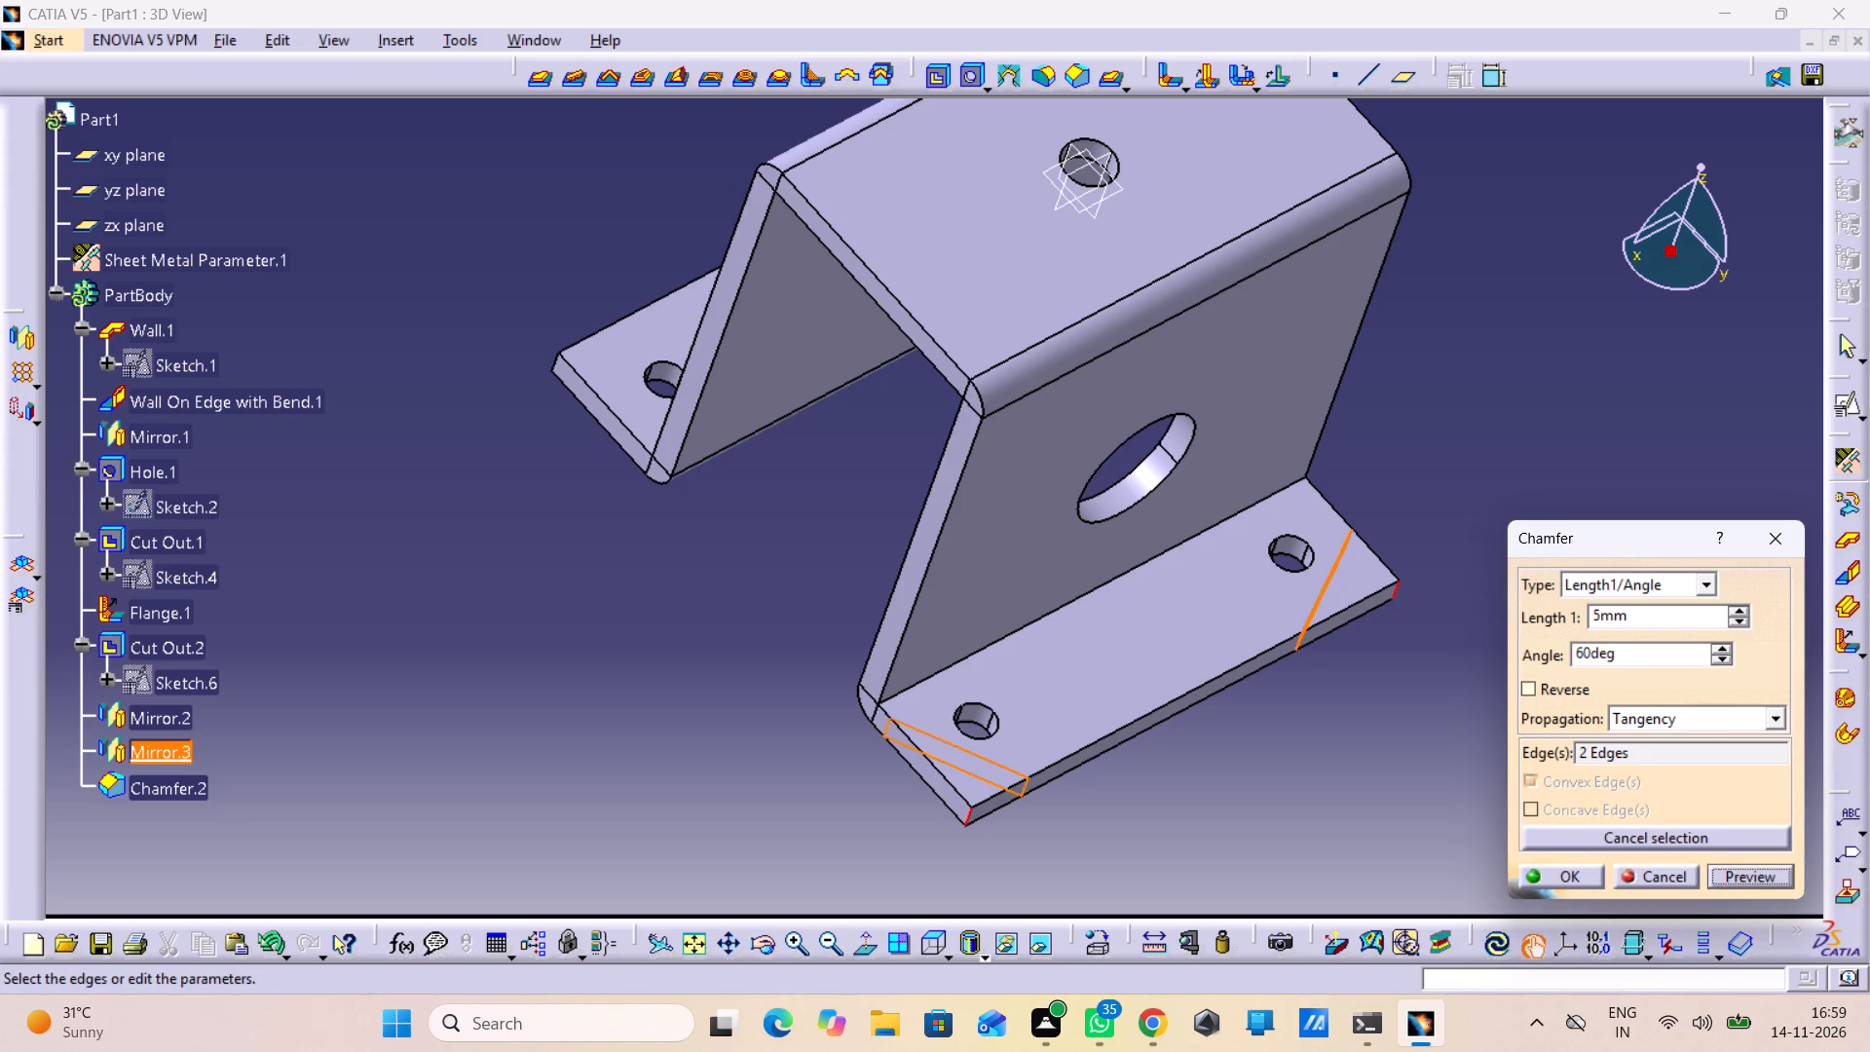
pyautogui.click(1570, 890)
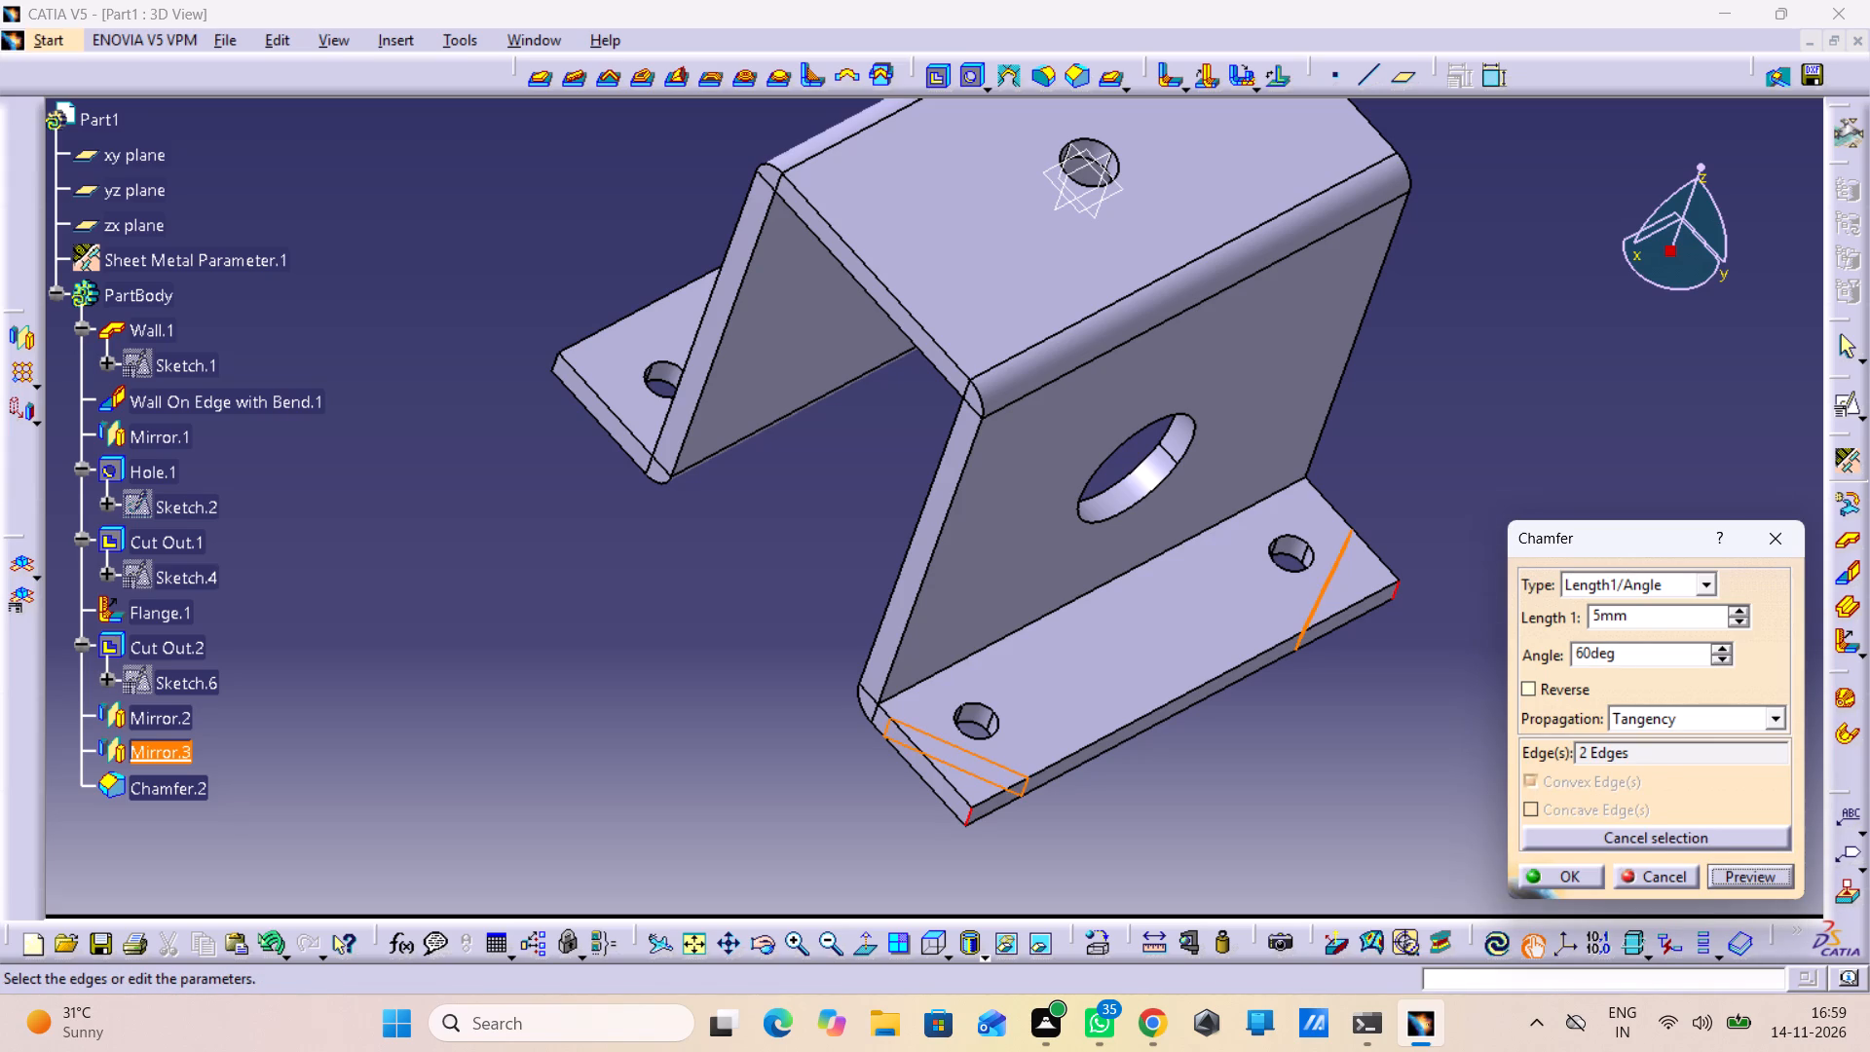
pyautogui.click(1572, 875)
pyautogui.click(1512, 873)
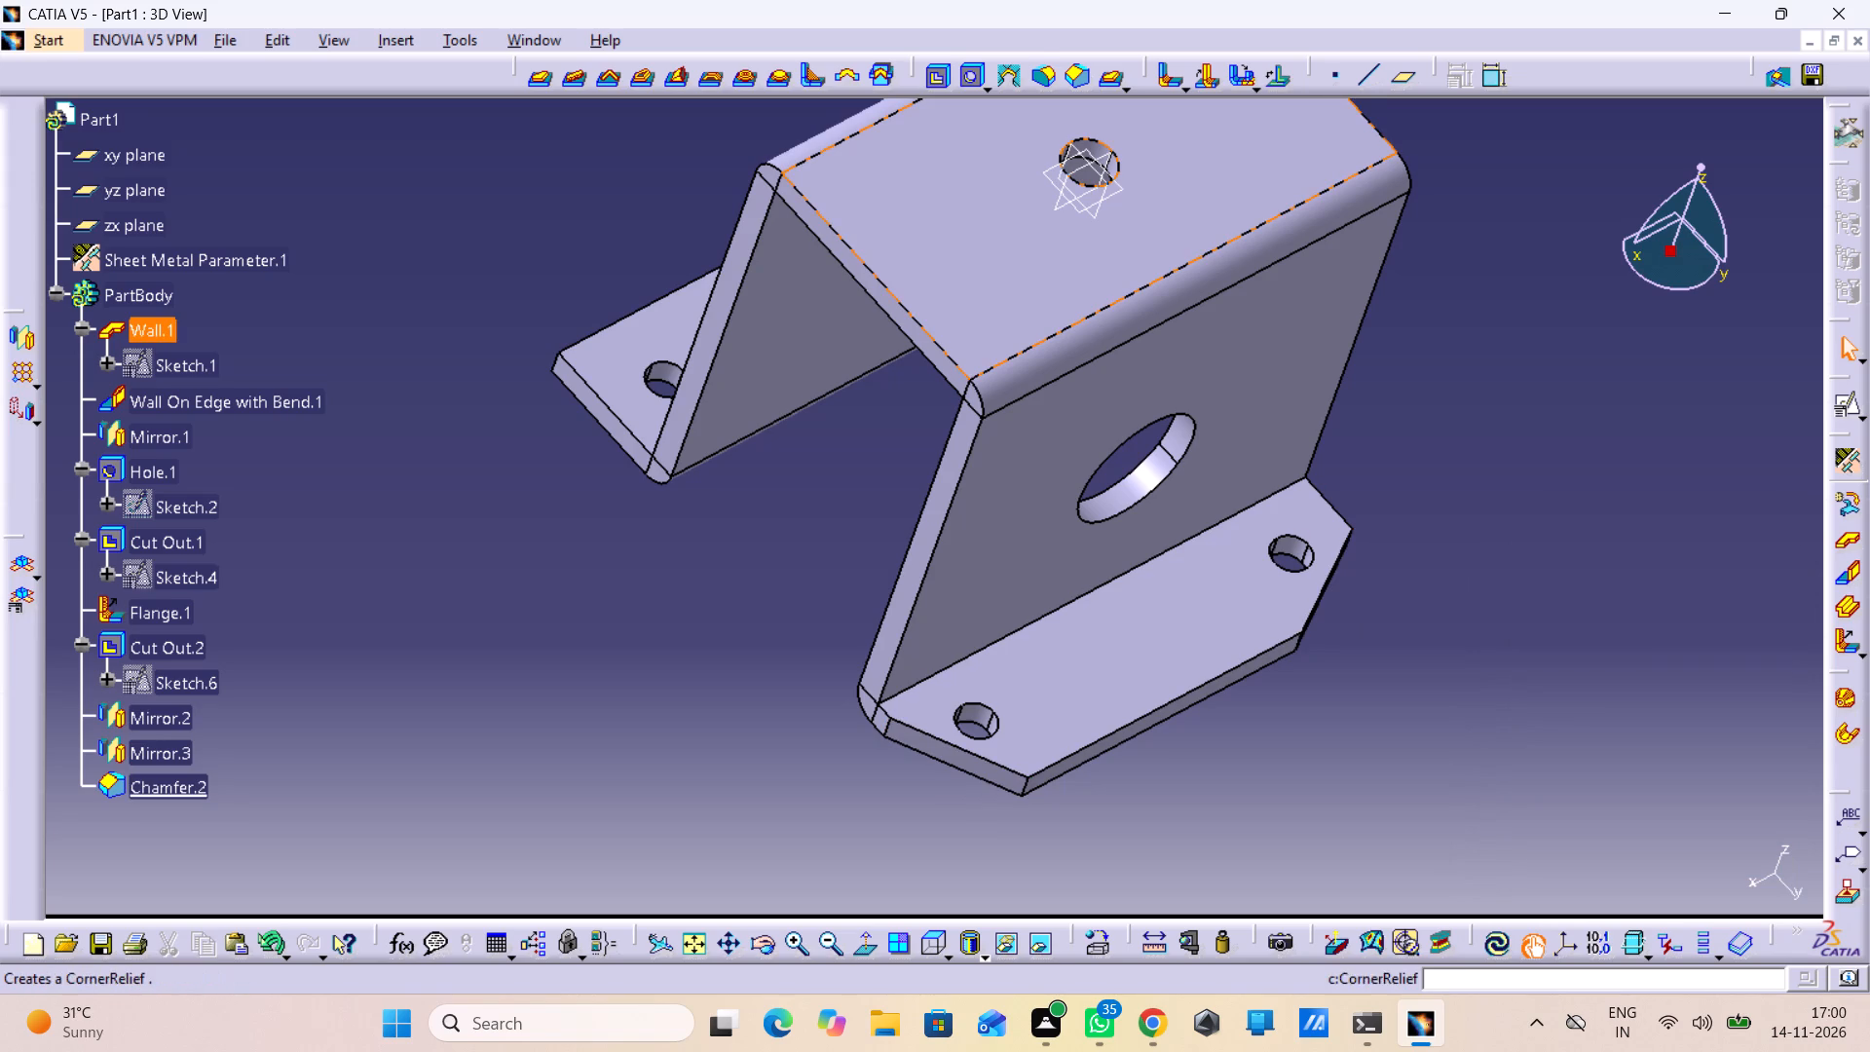
# Round the two outer corner edges between the chamfers and the flange's front edge with a 5 mm radius Corner feature.
pyautogui.moveTo(1036, 77); pyautogui.dragTo(1059, 96)
pyautogui.click(1020, 790)
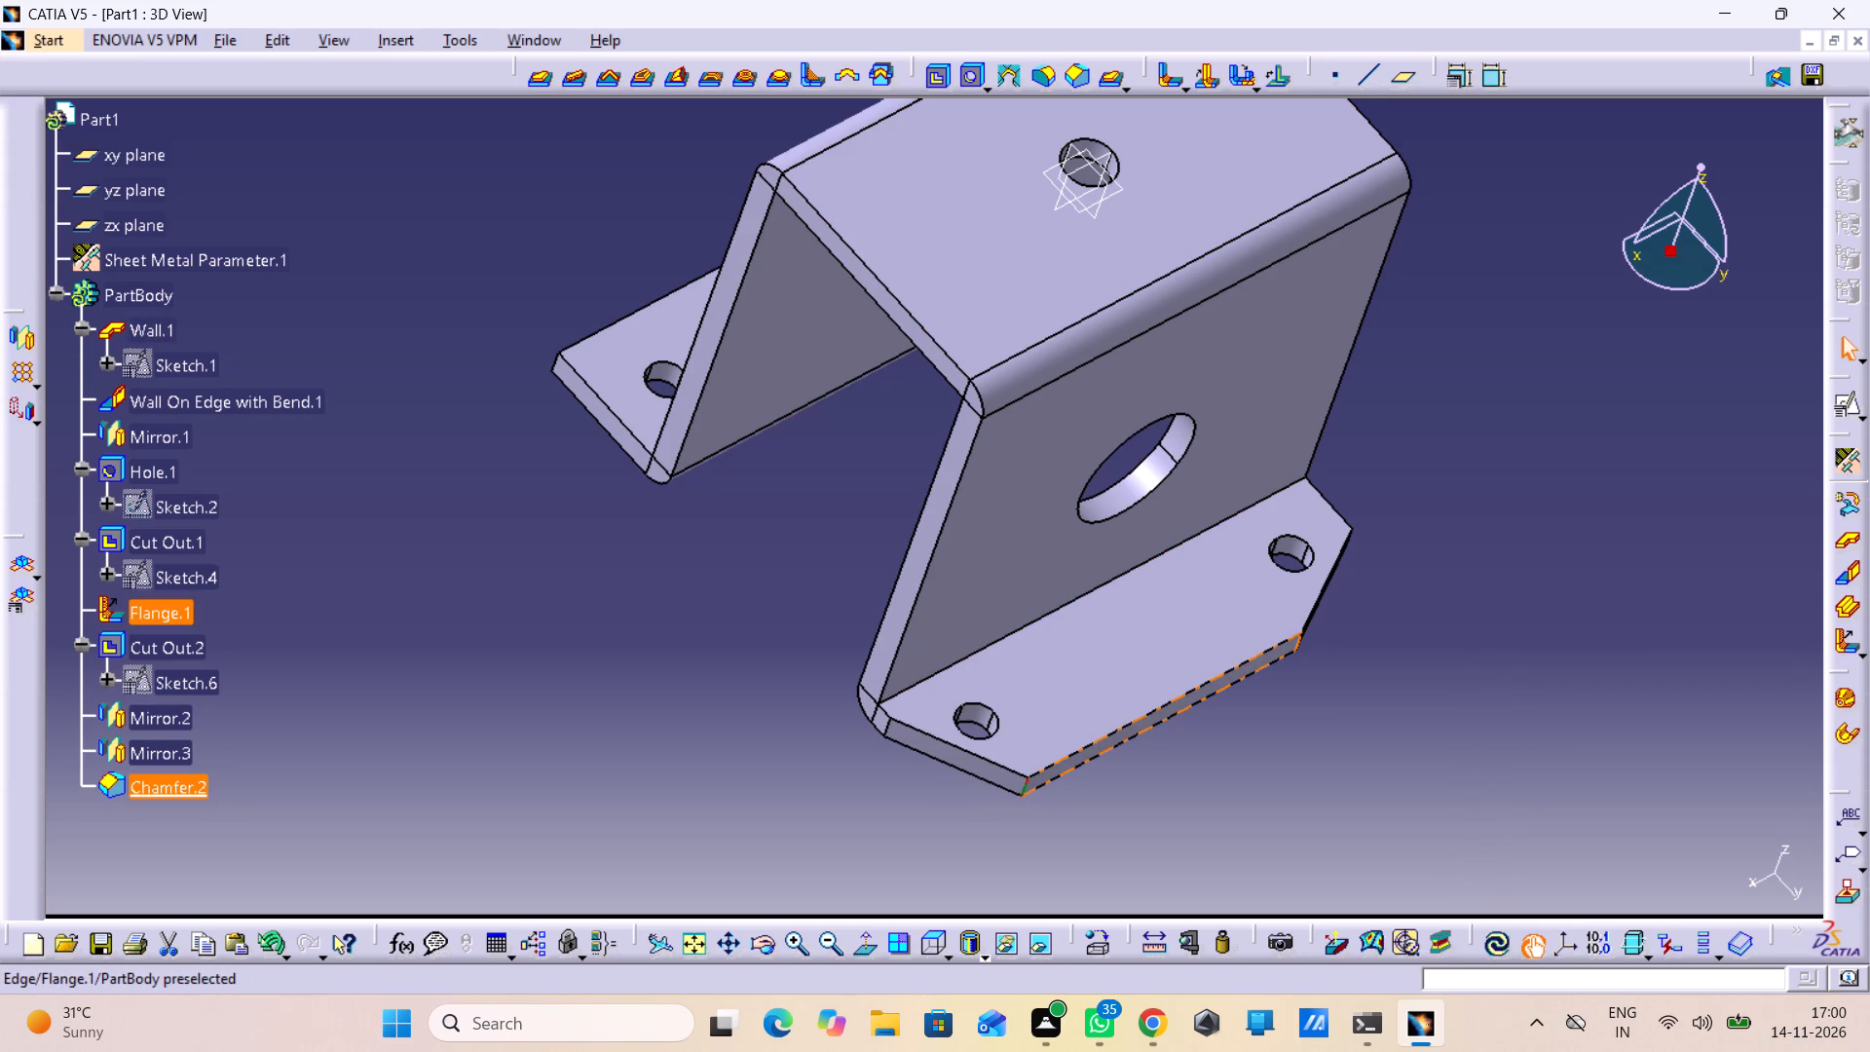
pyautogui.click(1300, 646)
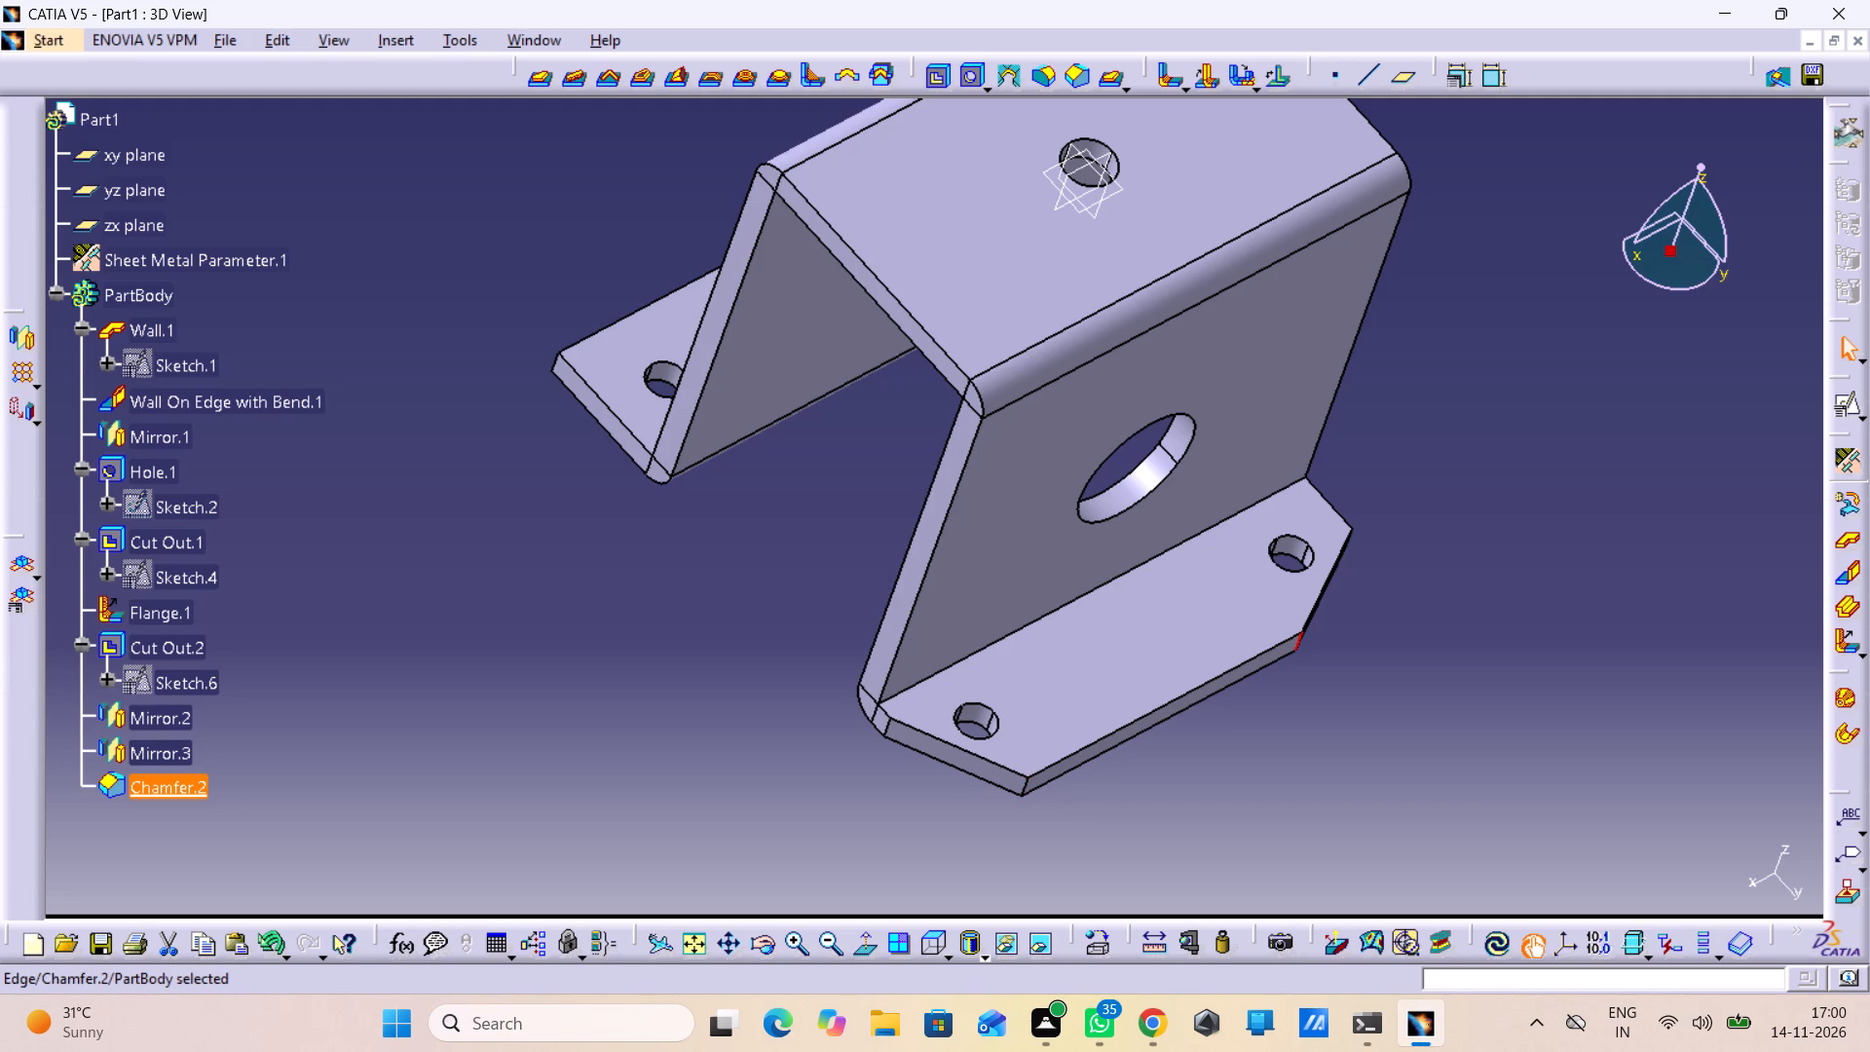
pyautogui.keyDown('ctrl'); pyautogui.click(1026, 790); pyautogui.keyUp('ctrl')
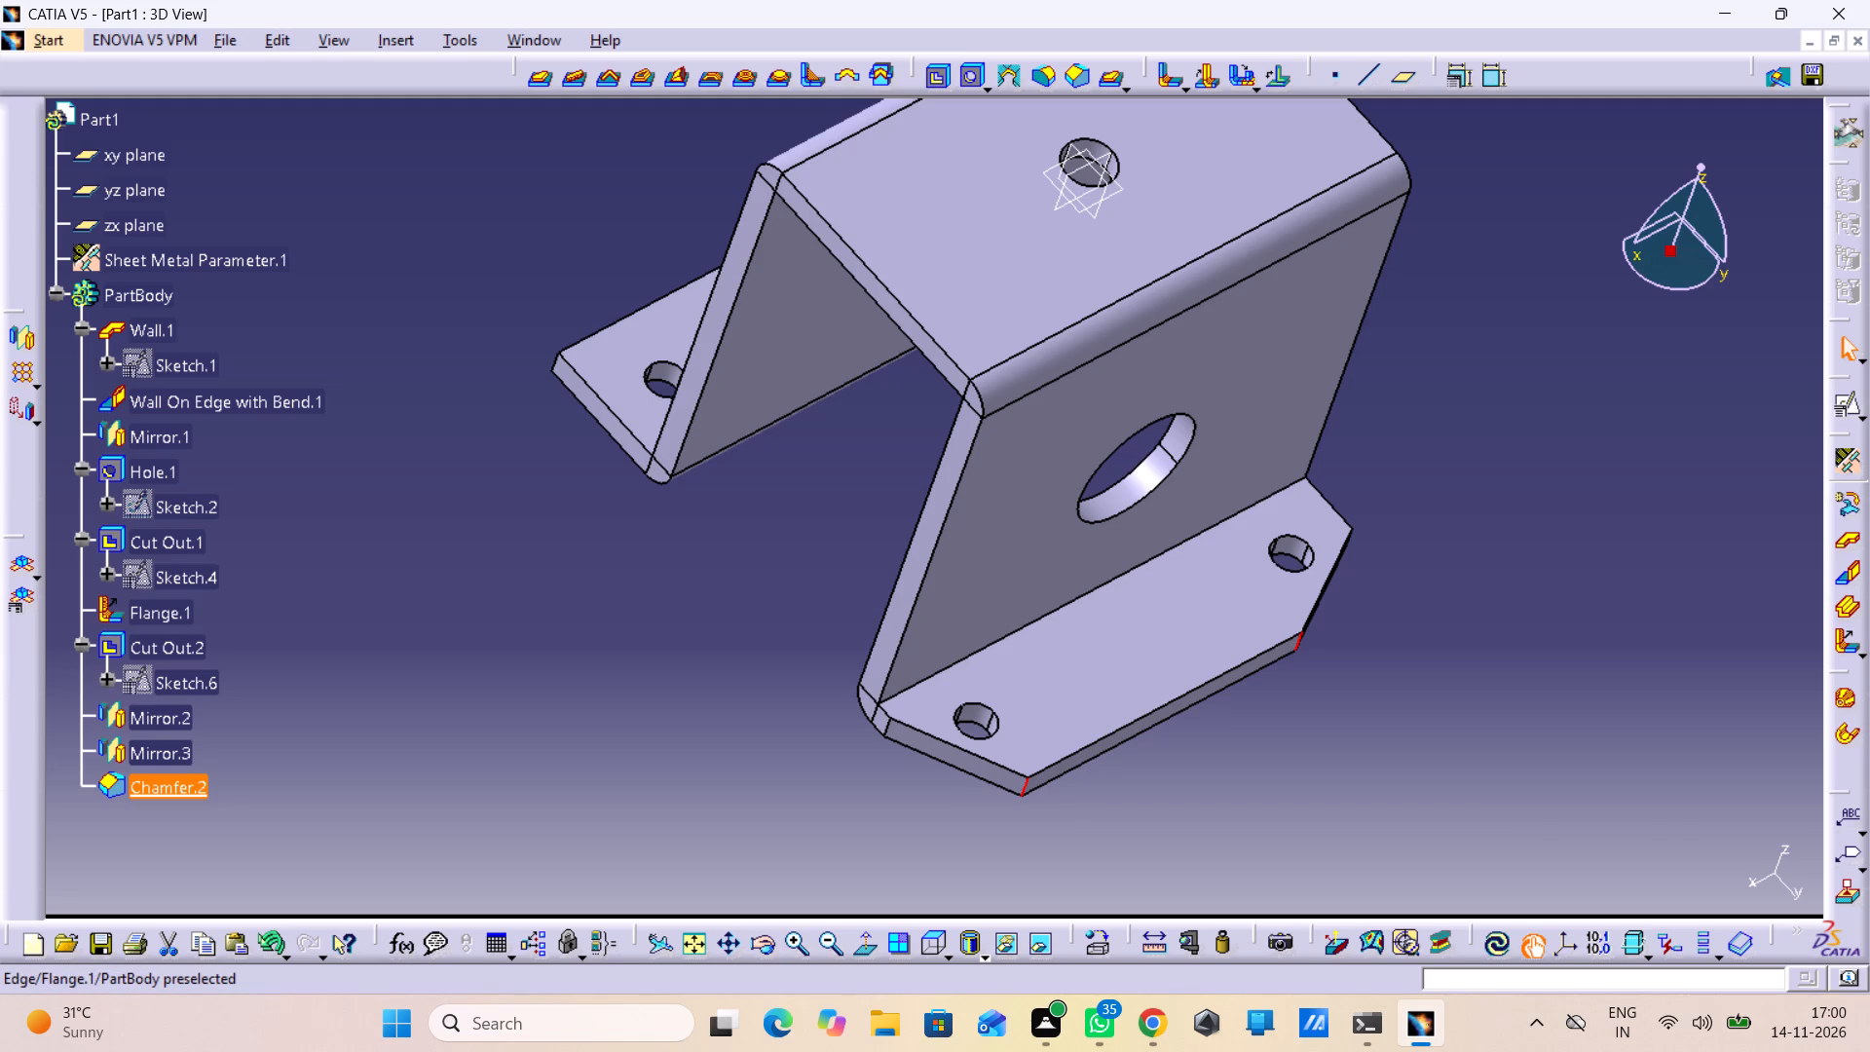
pyautogui.click(1045, 71)
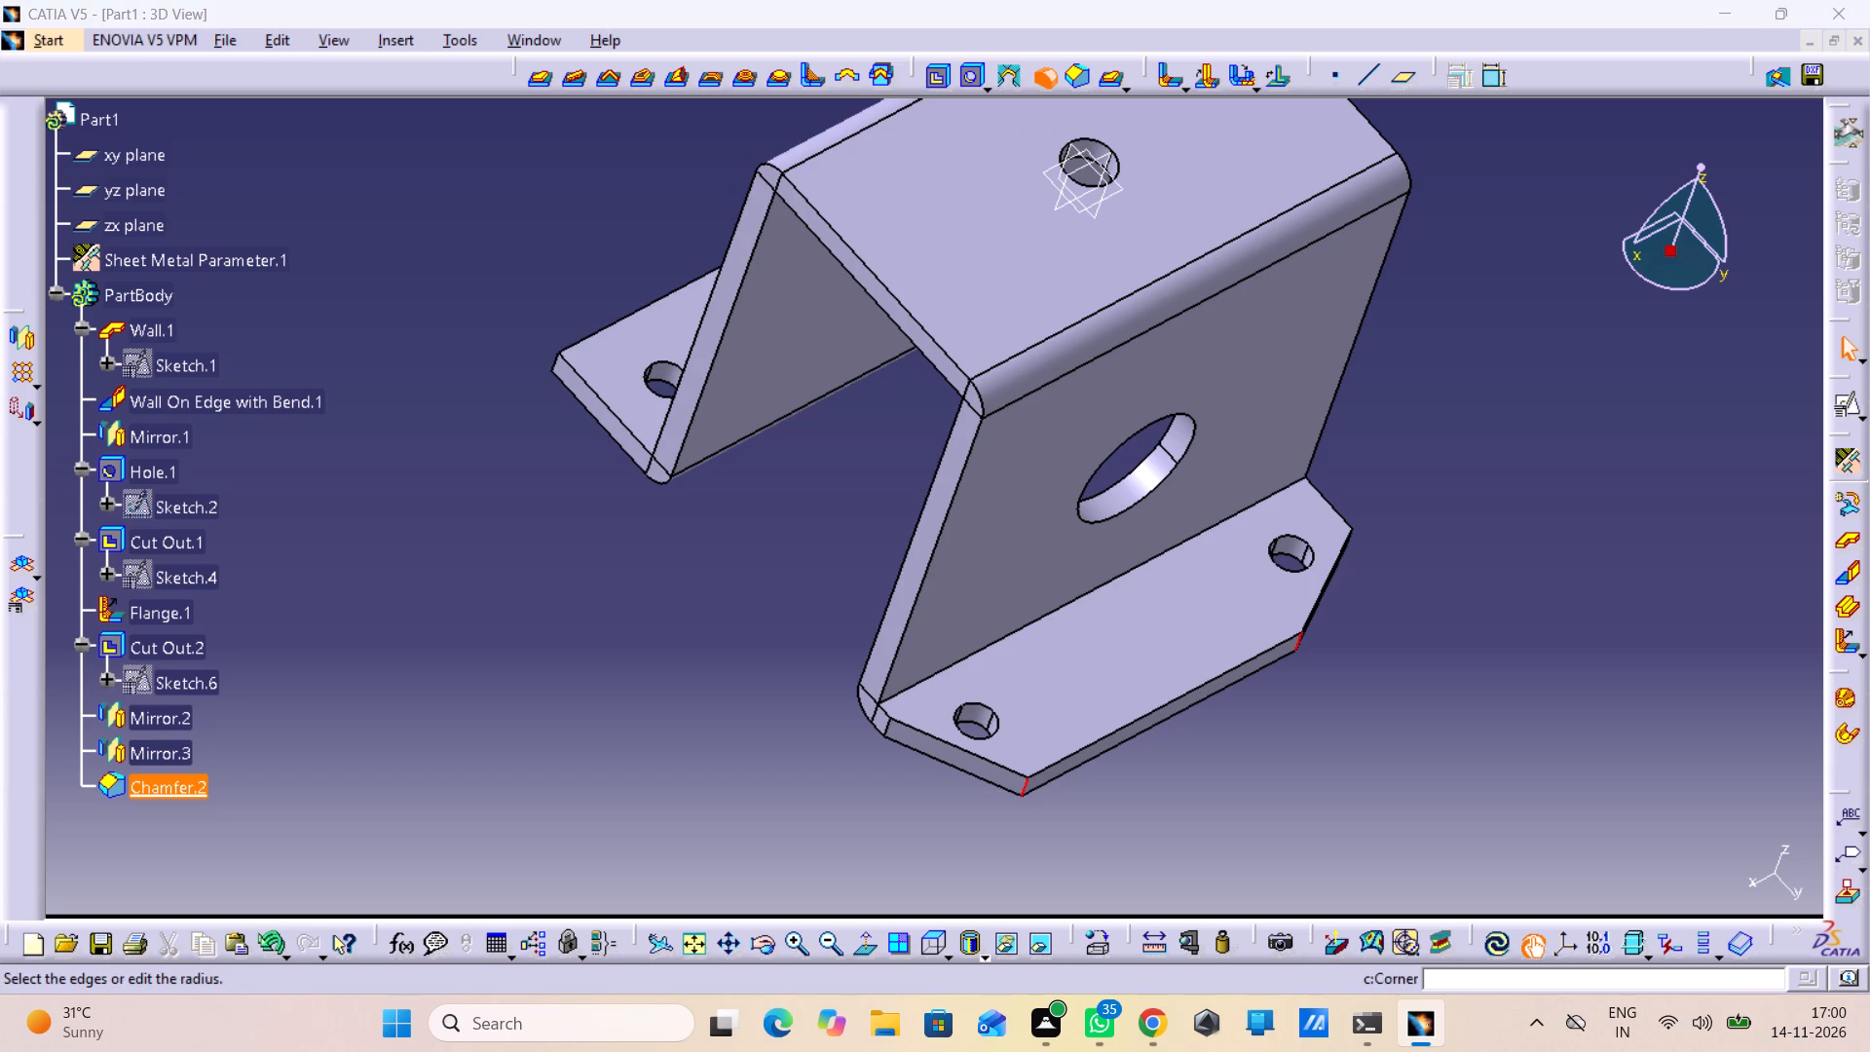
pyautogui.press('5')
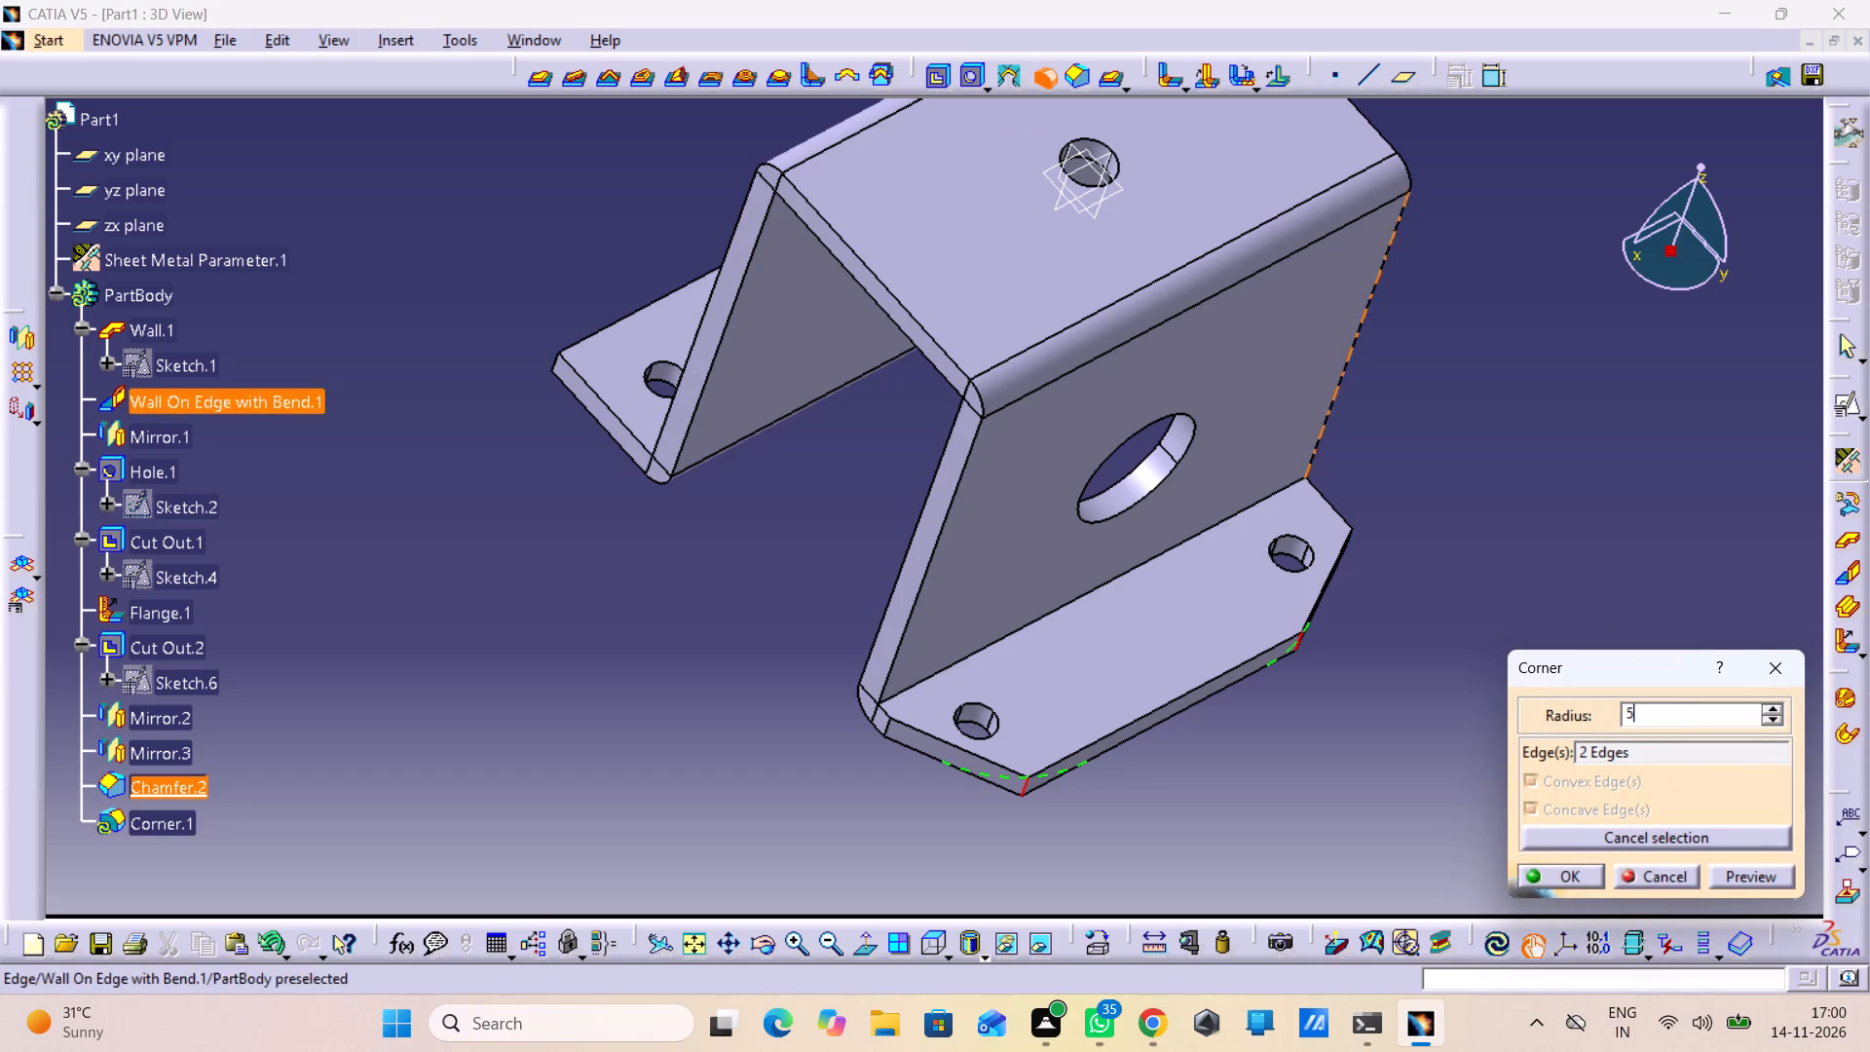
pyautogui.click(1733, 877)
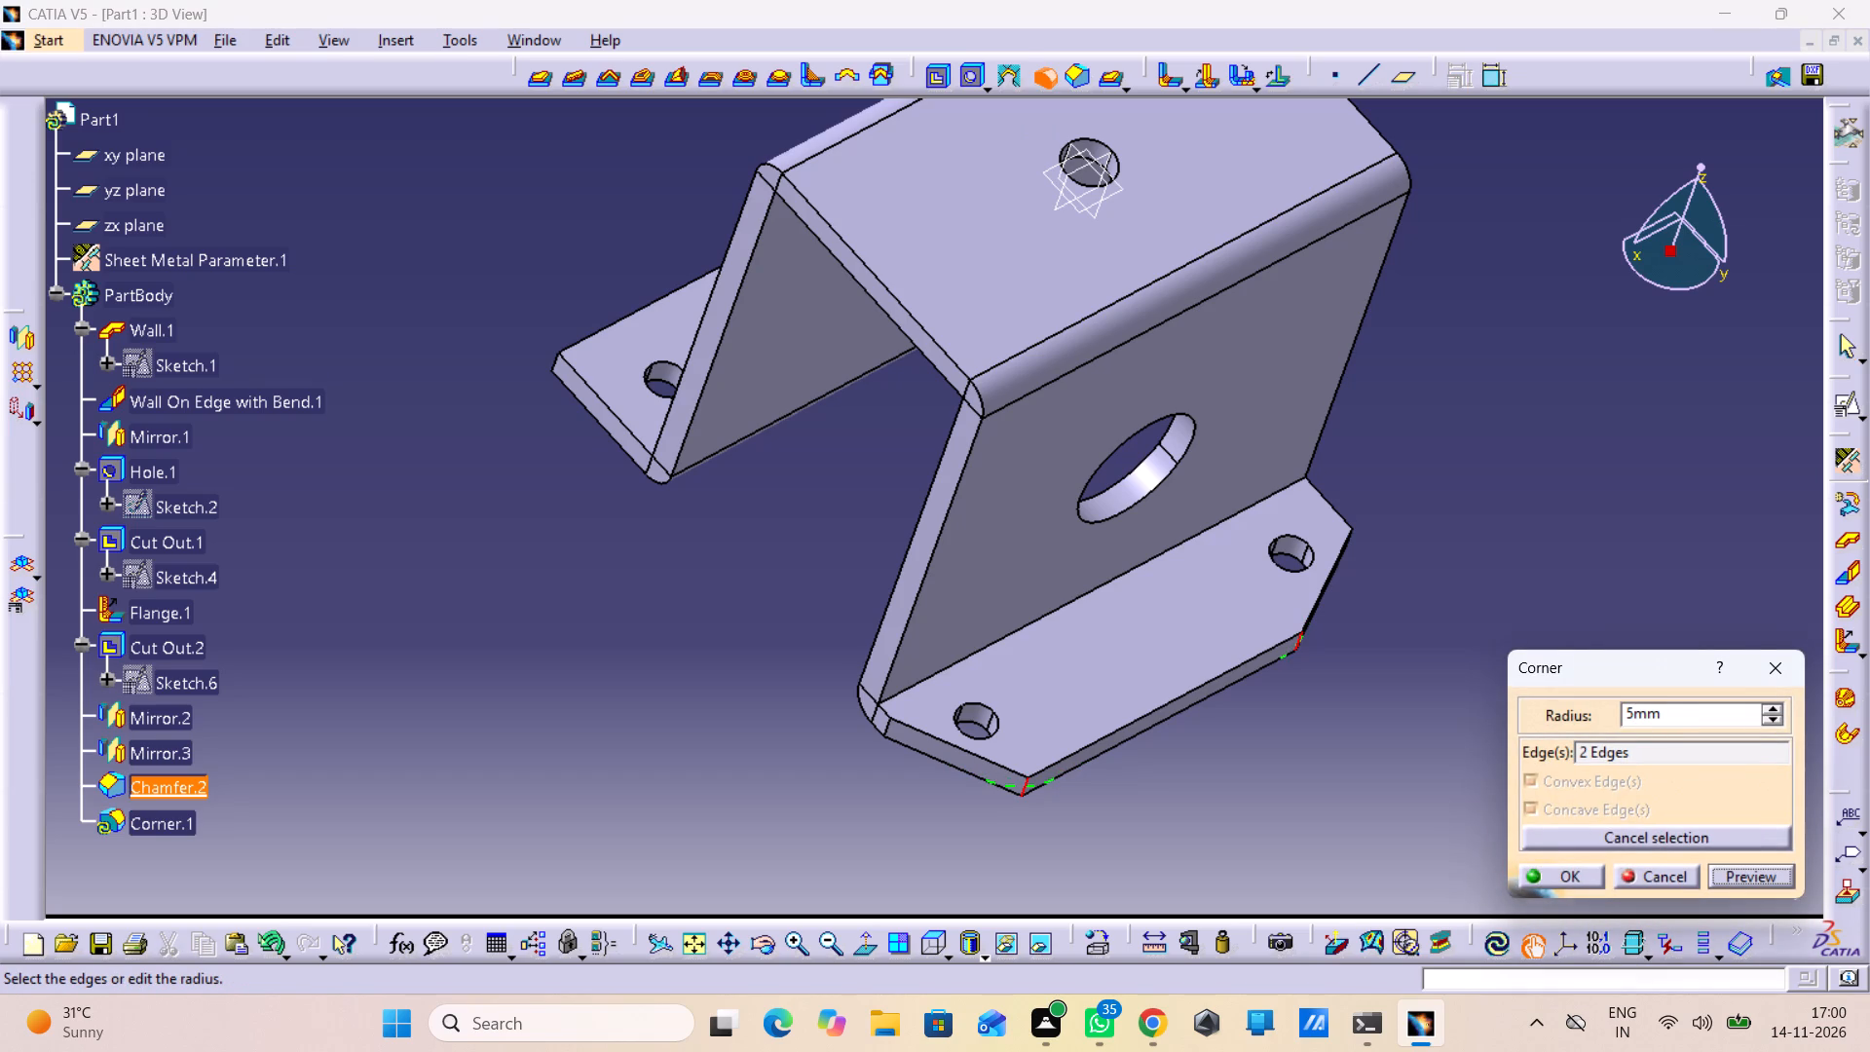
pyautogui.click(1560, 874)
pyautogui.click(1436, 869)
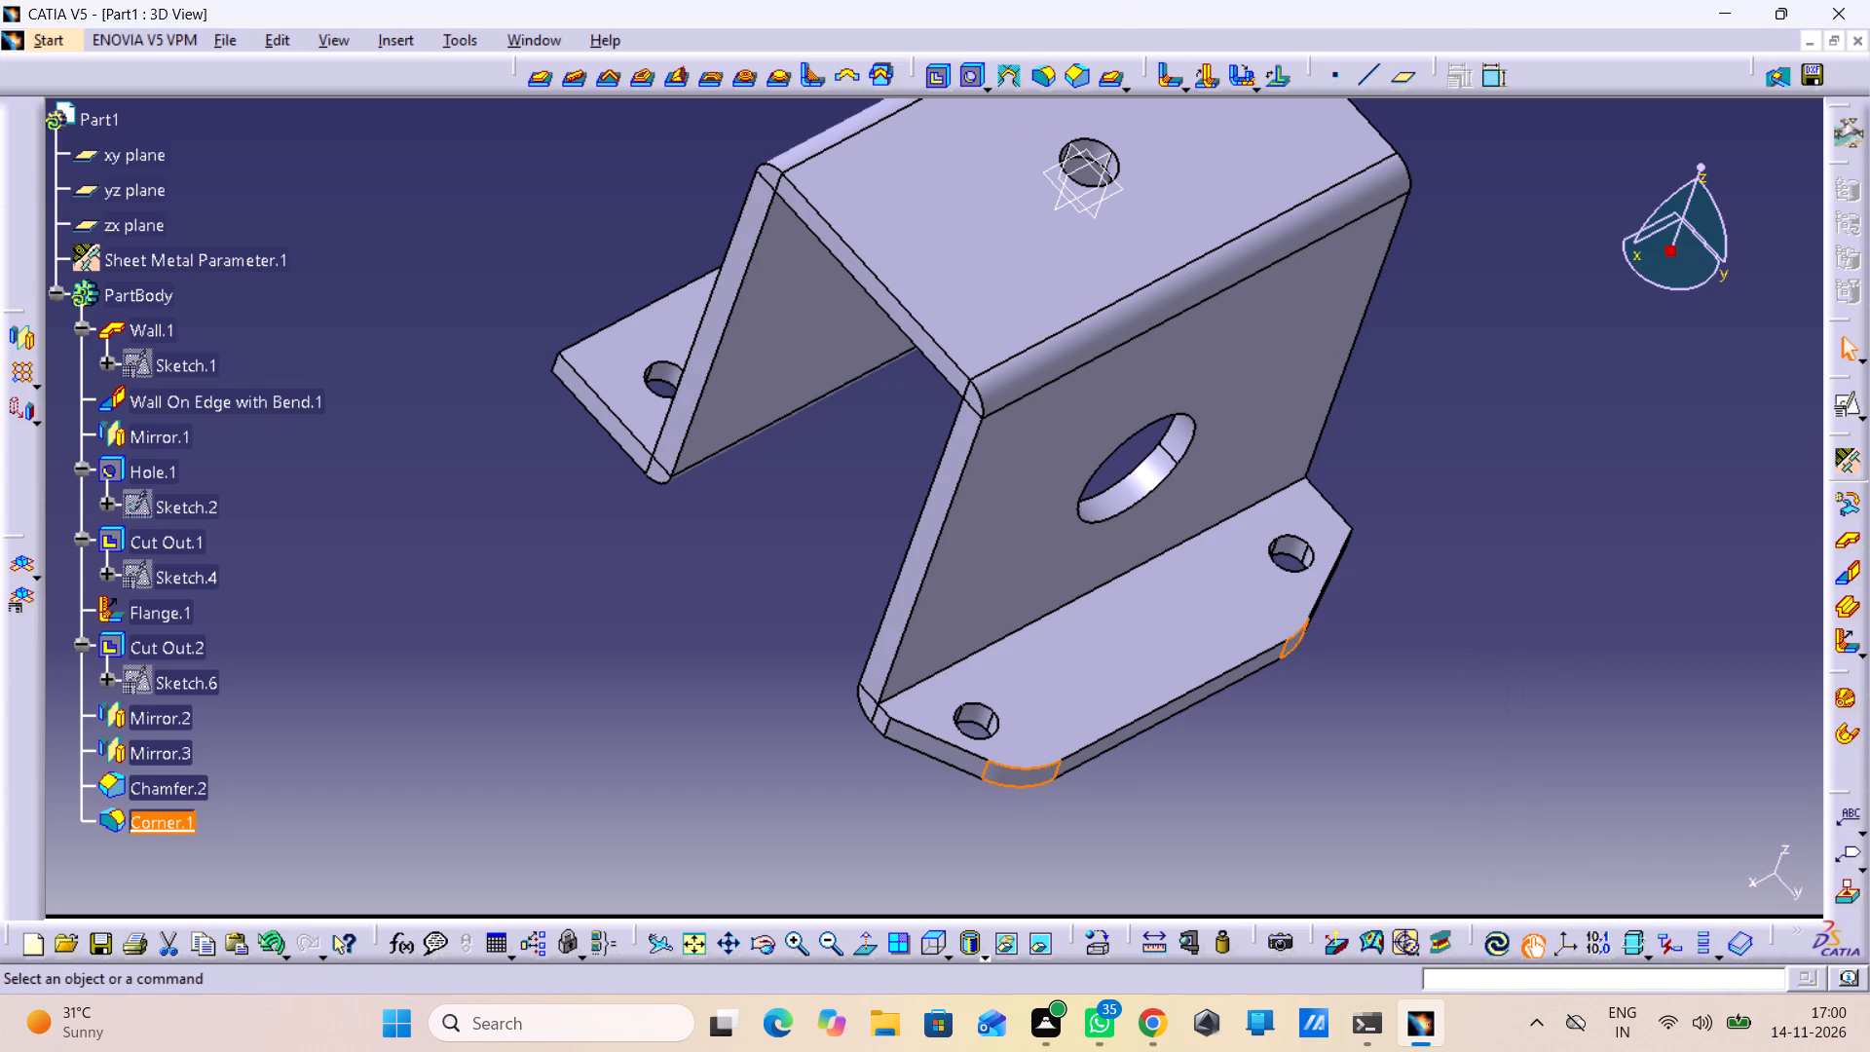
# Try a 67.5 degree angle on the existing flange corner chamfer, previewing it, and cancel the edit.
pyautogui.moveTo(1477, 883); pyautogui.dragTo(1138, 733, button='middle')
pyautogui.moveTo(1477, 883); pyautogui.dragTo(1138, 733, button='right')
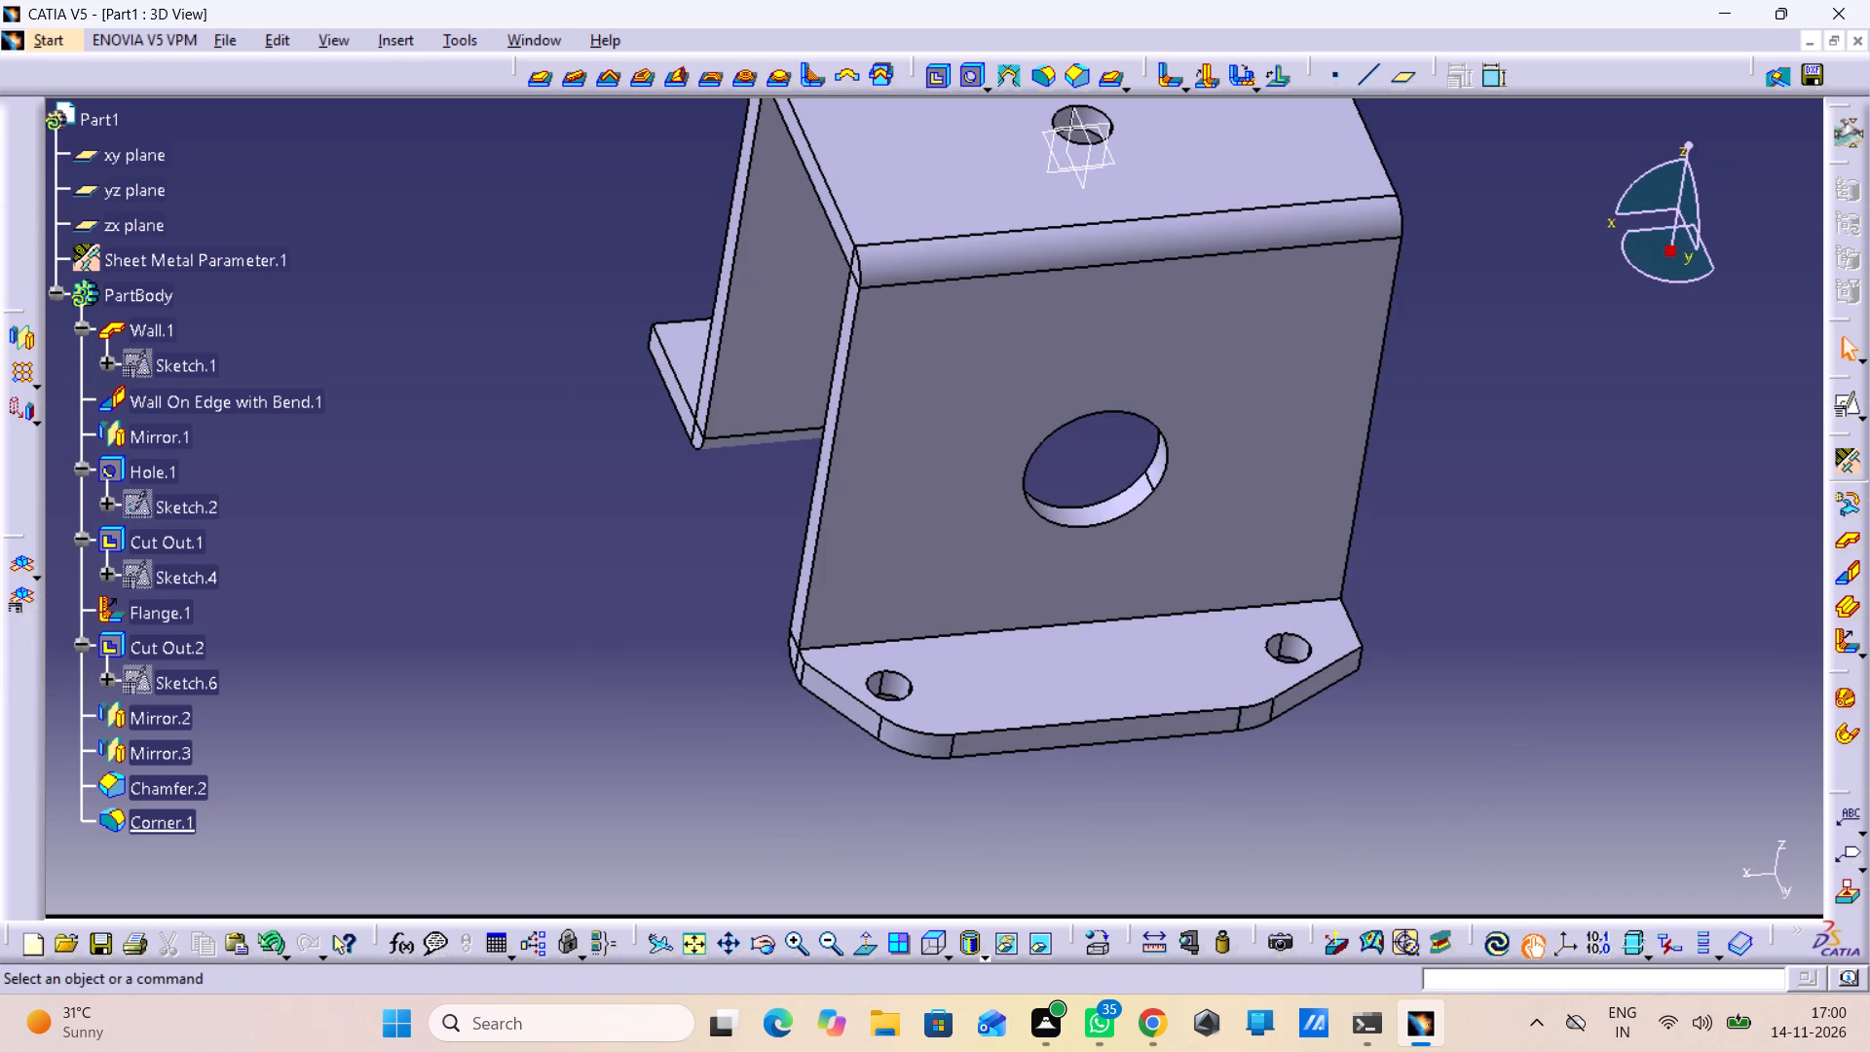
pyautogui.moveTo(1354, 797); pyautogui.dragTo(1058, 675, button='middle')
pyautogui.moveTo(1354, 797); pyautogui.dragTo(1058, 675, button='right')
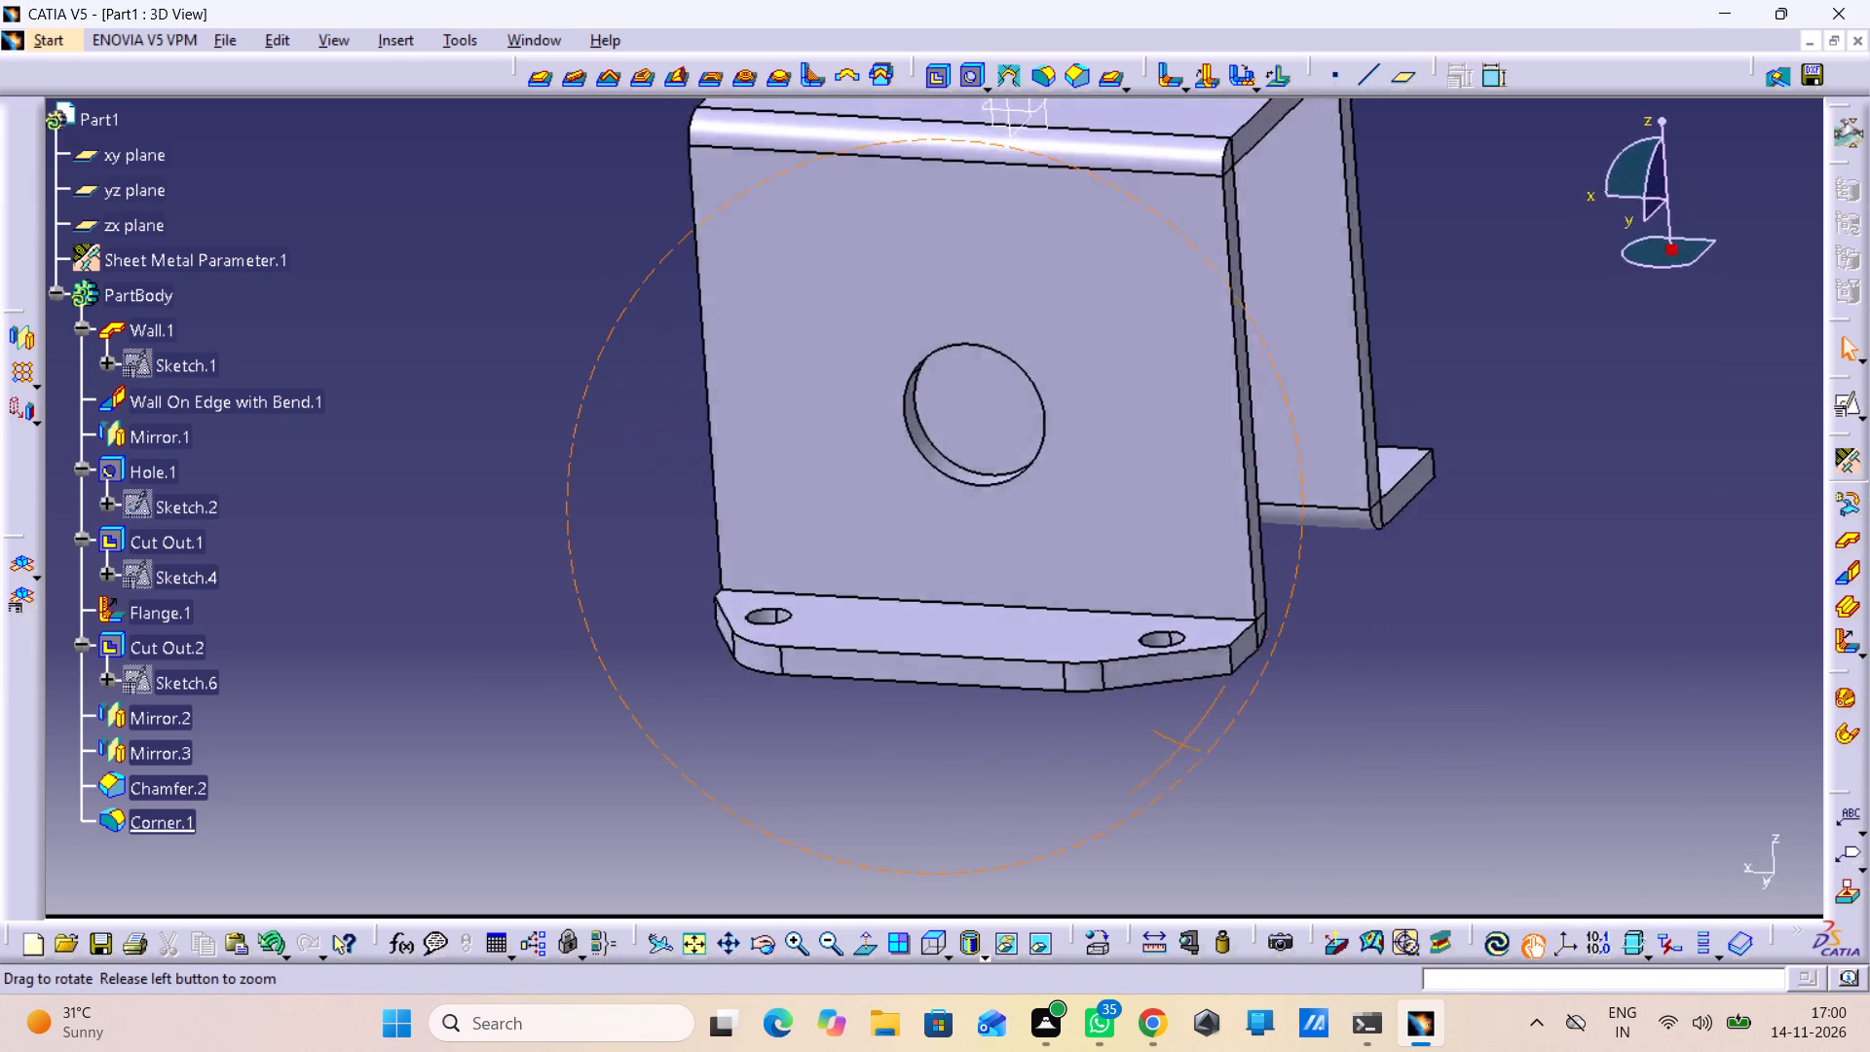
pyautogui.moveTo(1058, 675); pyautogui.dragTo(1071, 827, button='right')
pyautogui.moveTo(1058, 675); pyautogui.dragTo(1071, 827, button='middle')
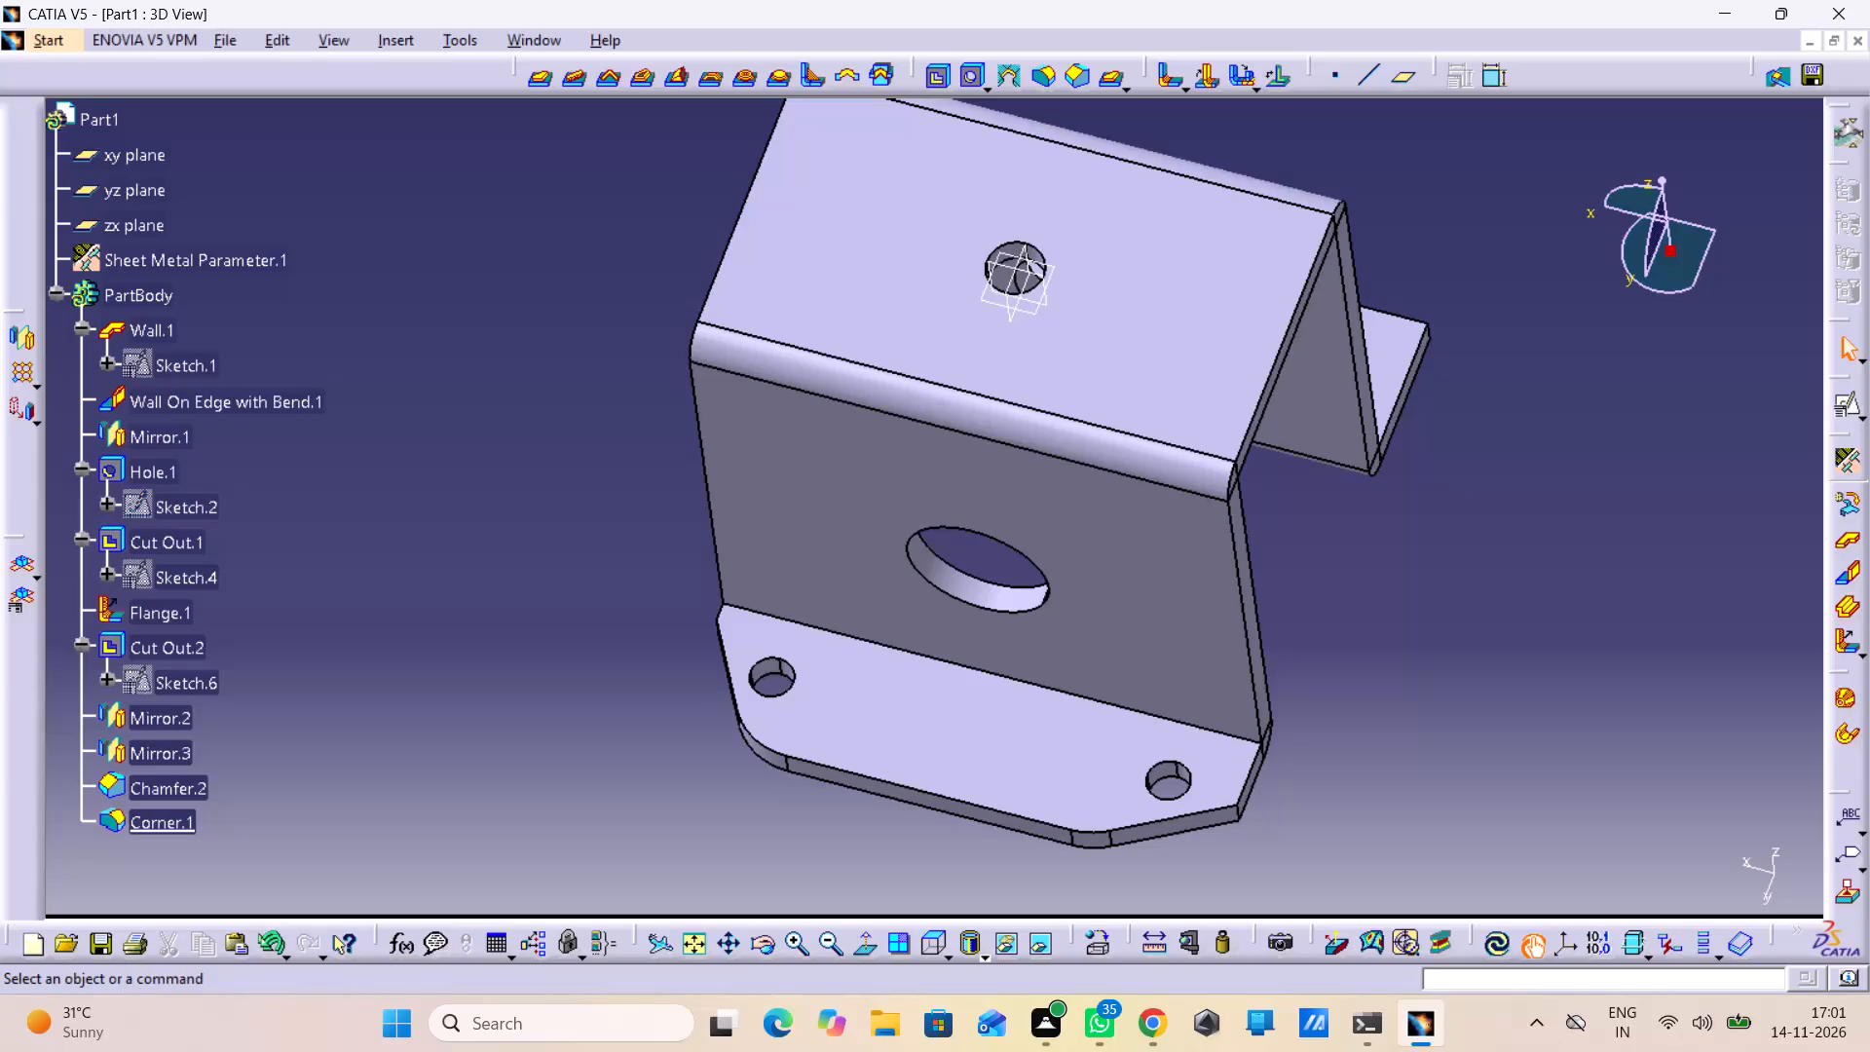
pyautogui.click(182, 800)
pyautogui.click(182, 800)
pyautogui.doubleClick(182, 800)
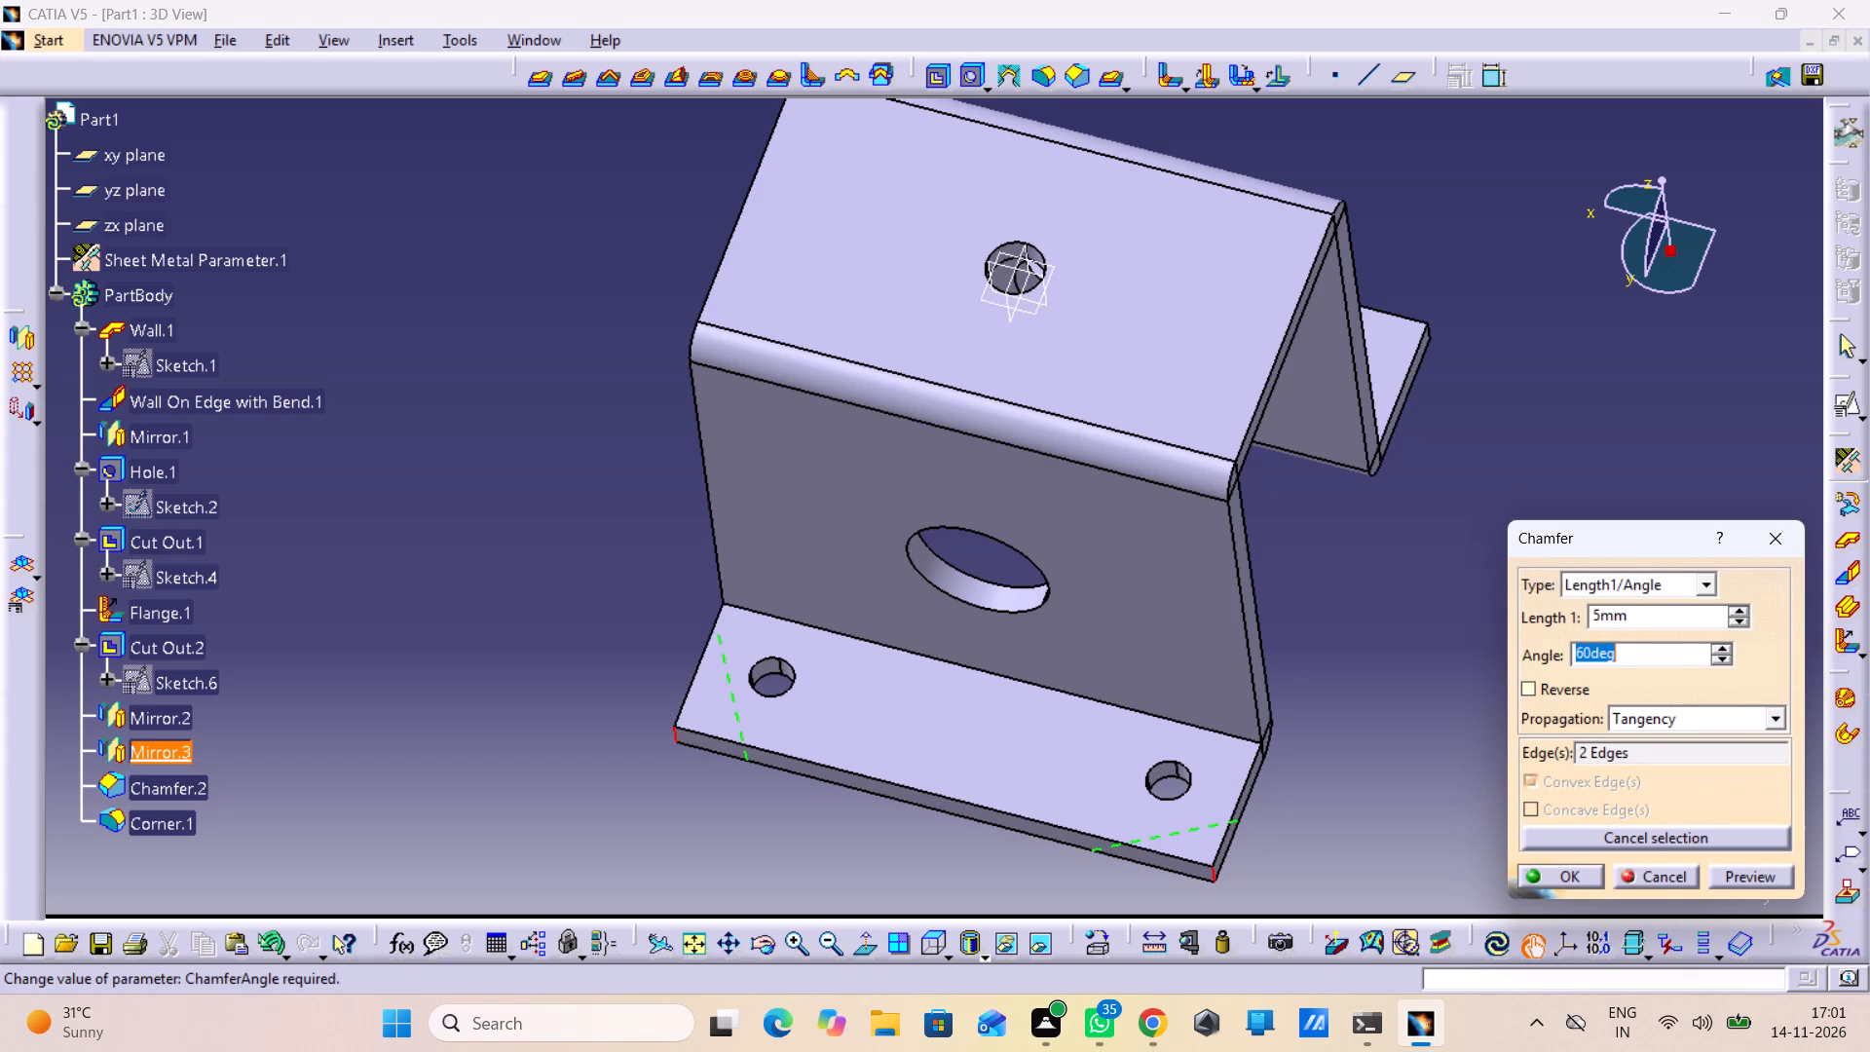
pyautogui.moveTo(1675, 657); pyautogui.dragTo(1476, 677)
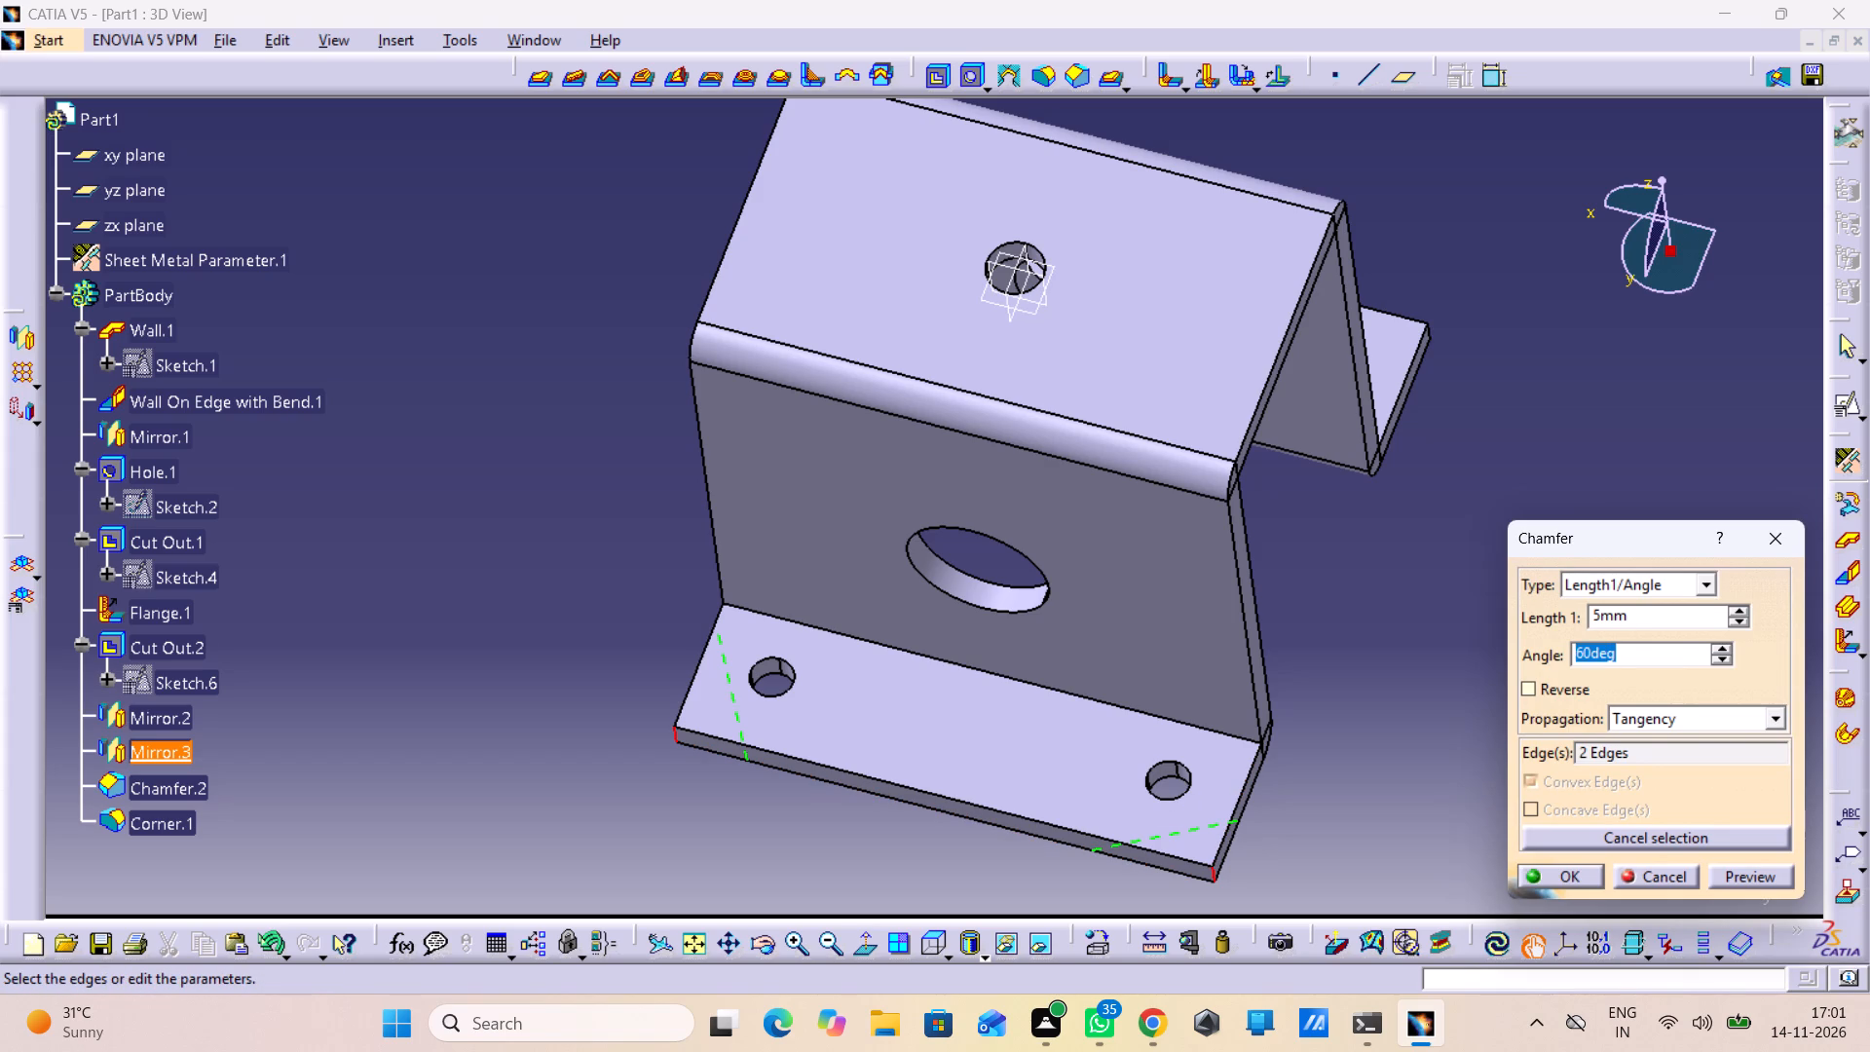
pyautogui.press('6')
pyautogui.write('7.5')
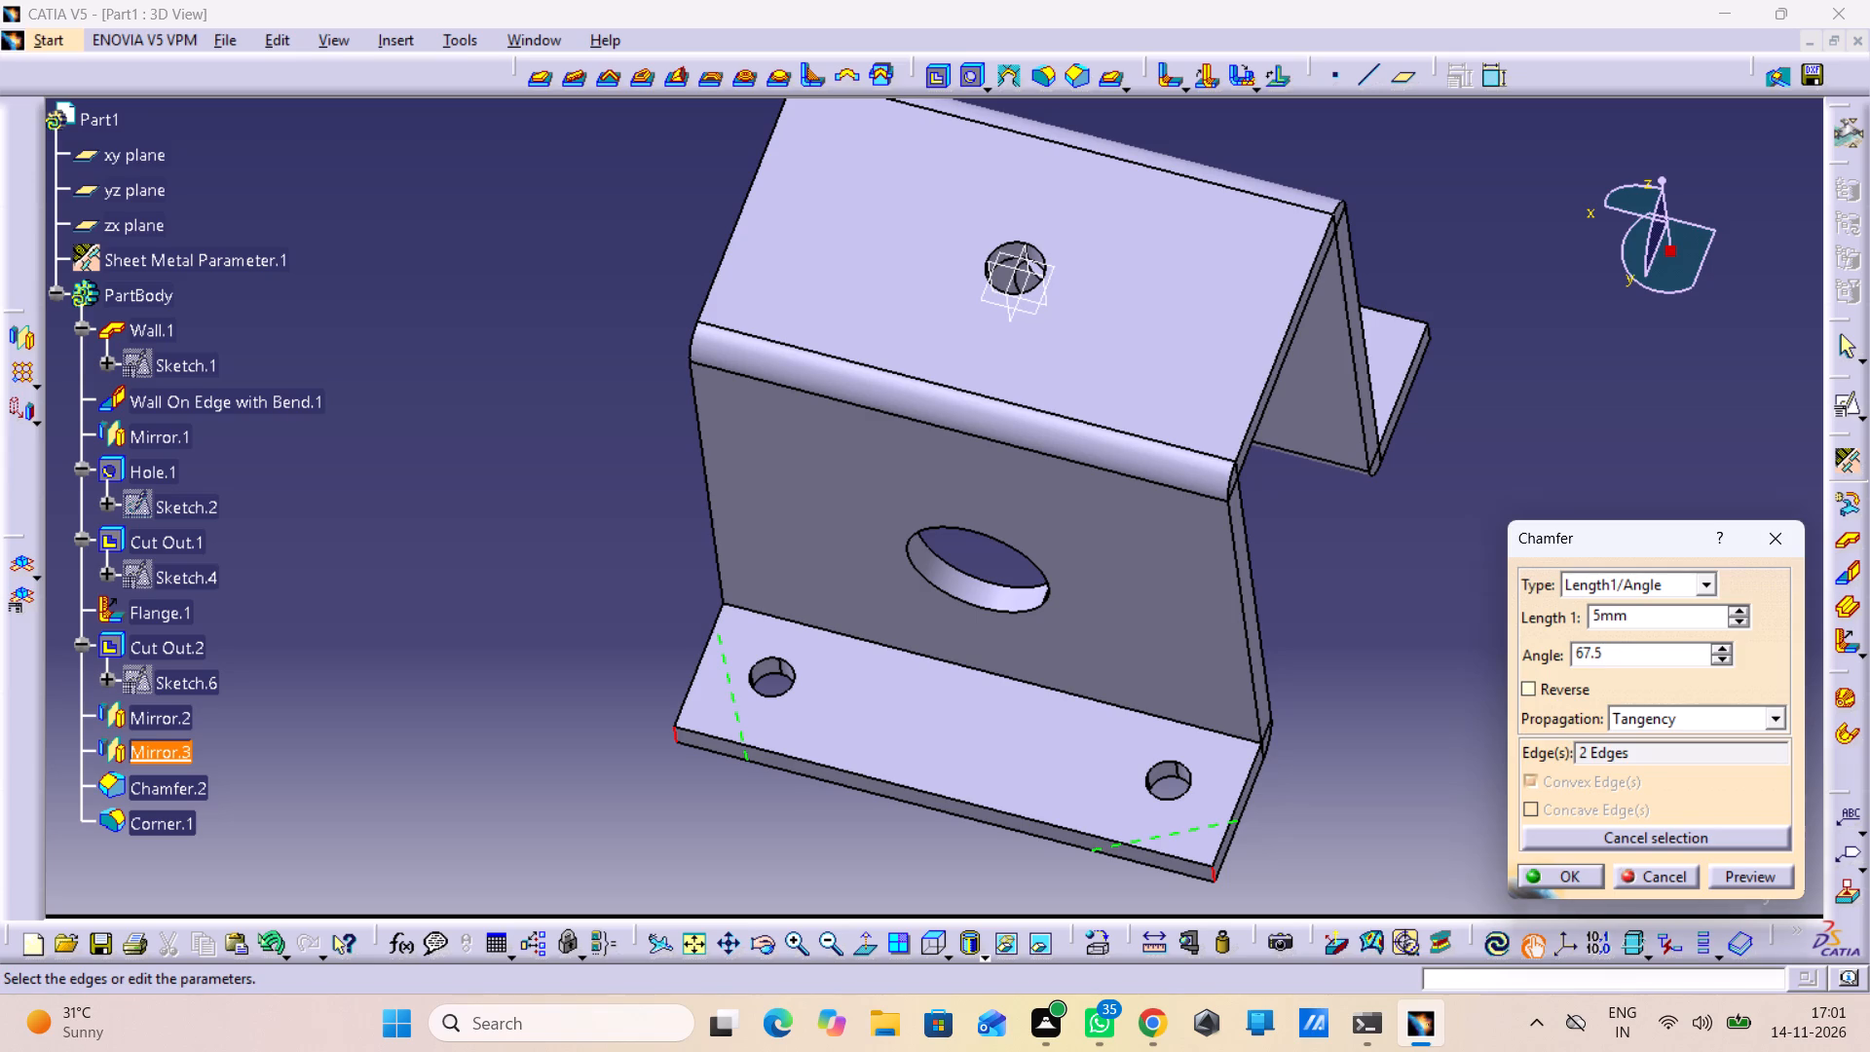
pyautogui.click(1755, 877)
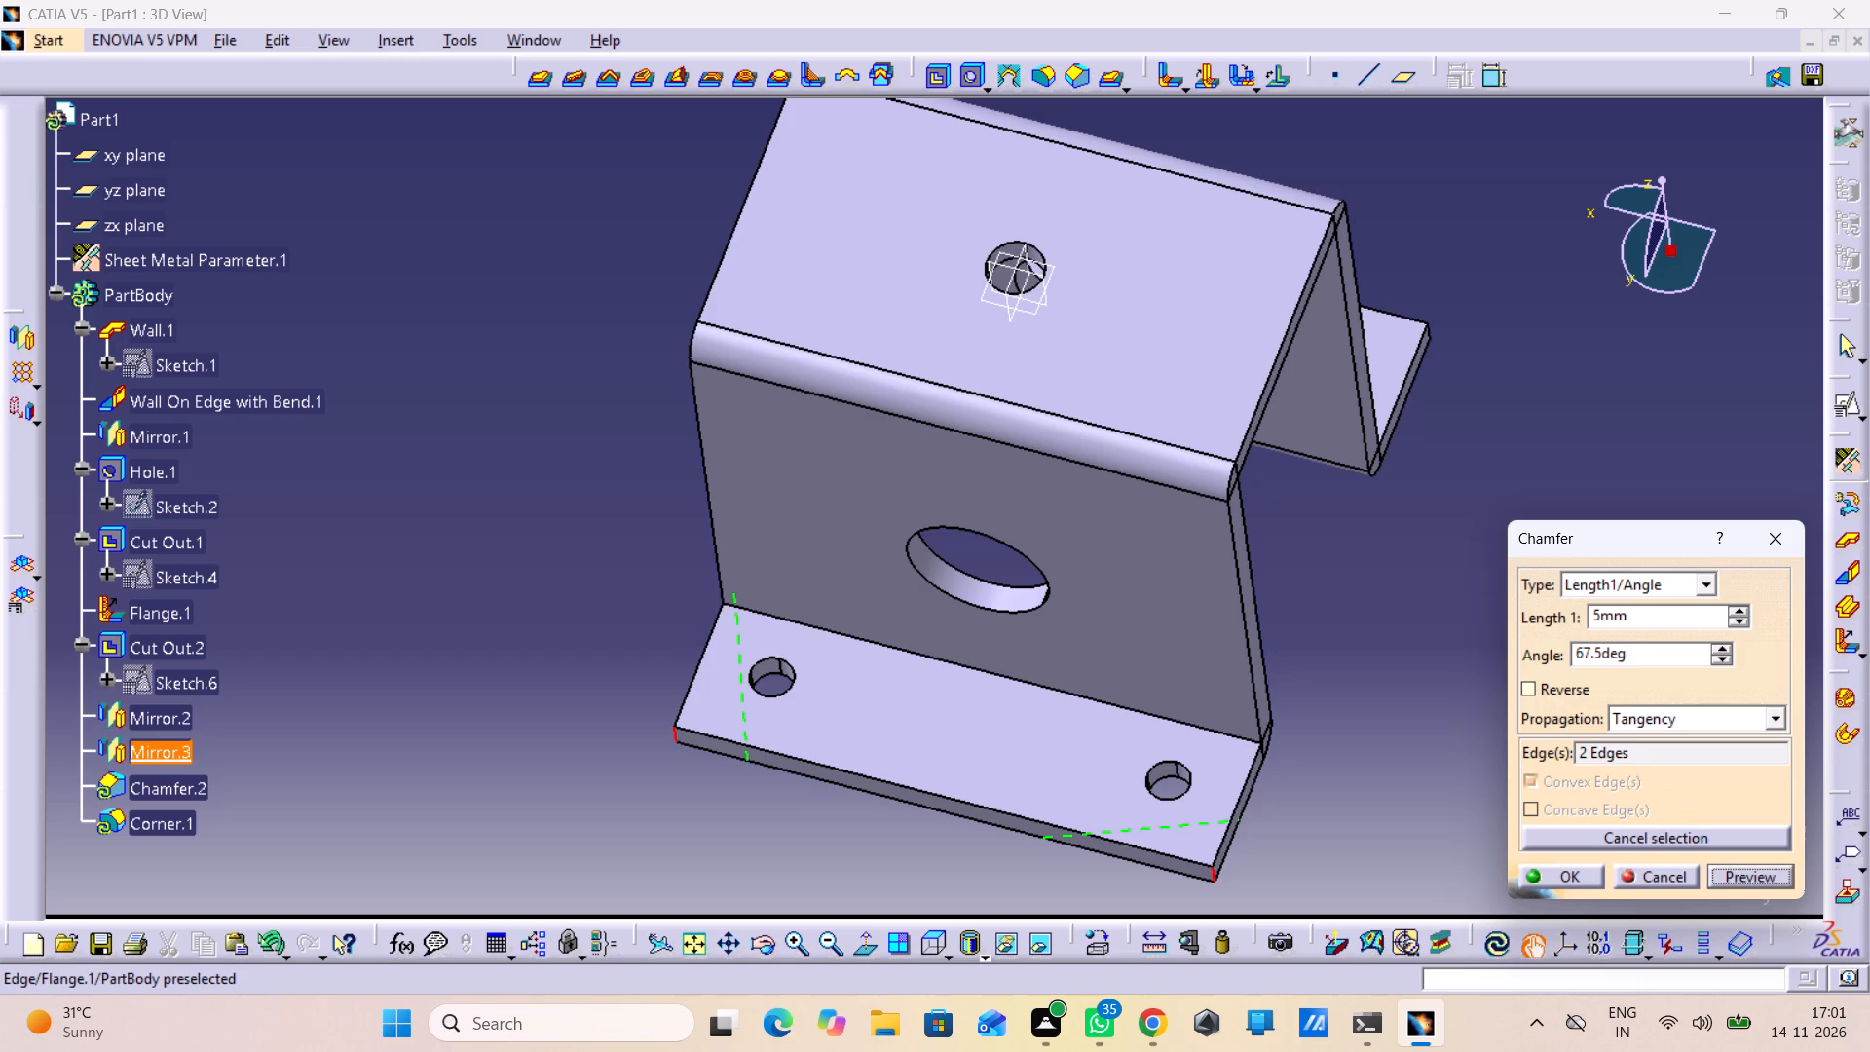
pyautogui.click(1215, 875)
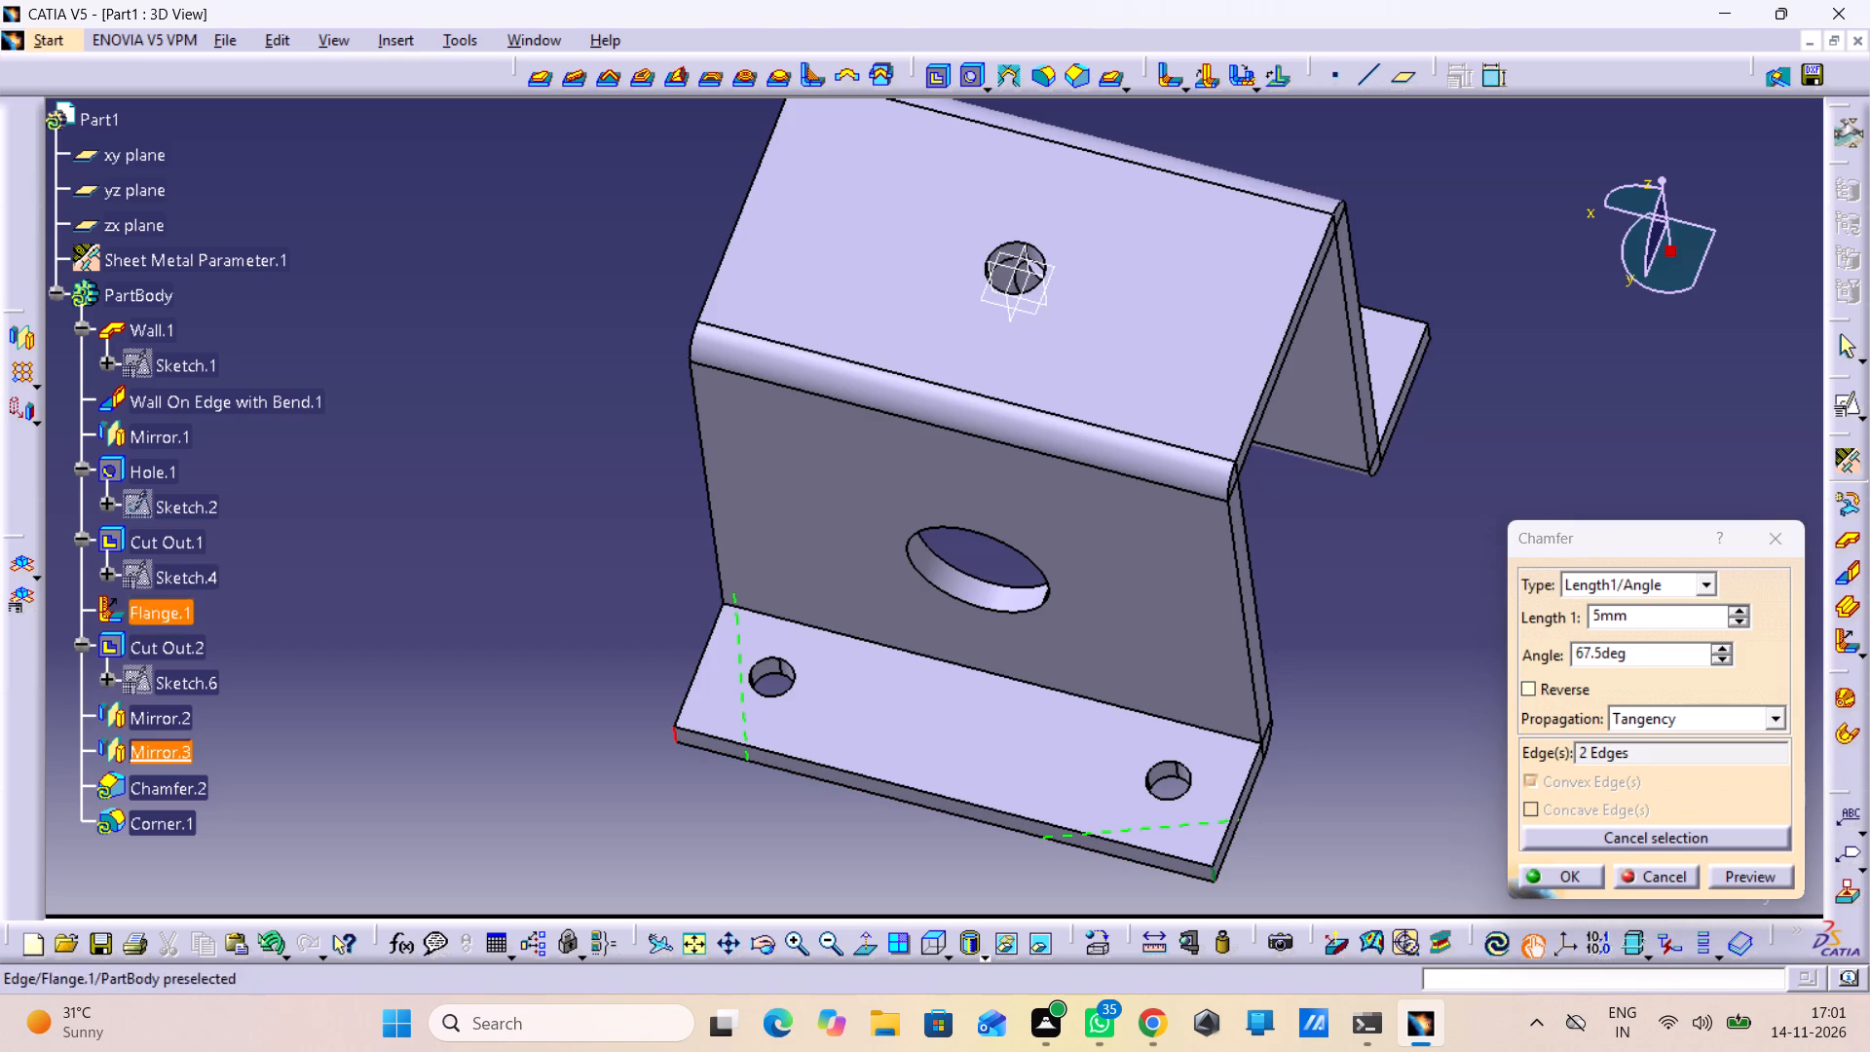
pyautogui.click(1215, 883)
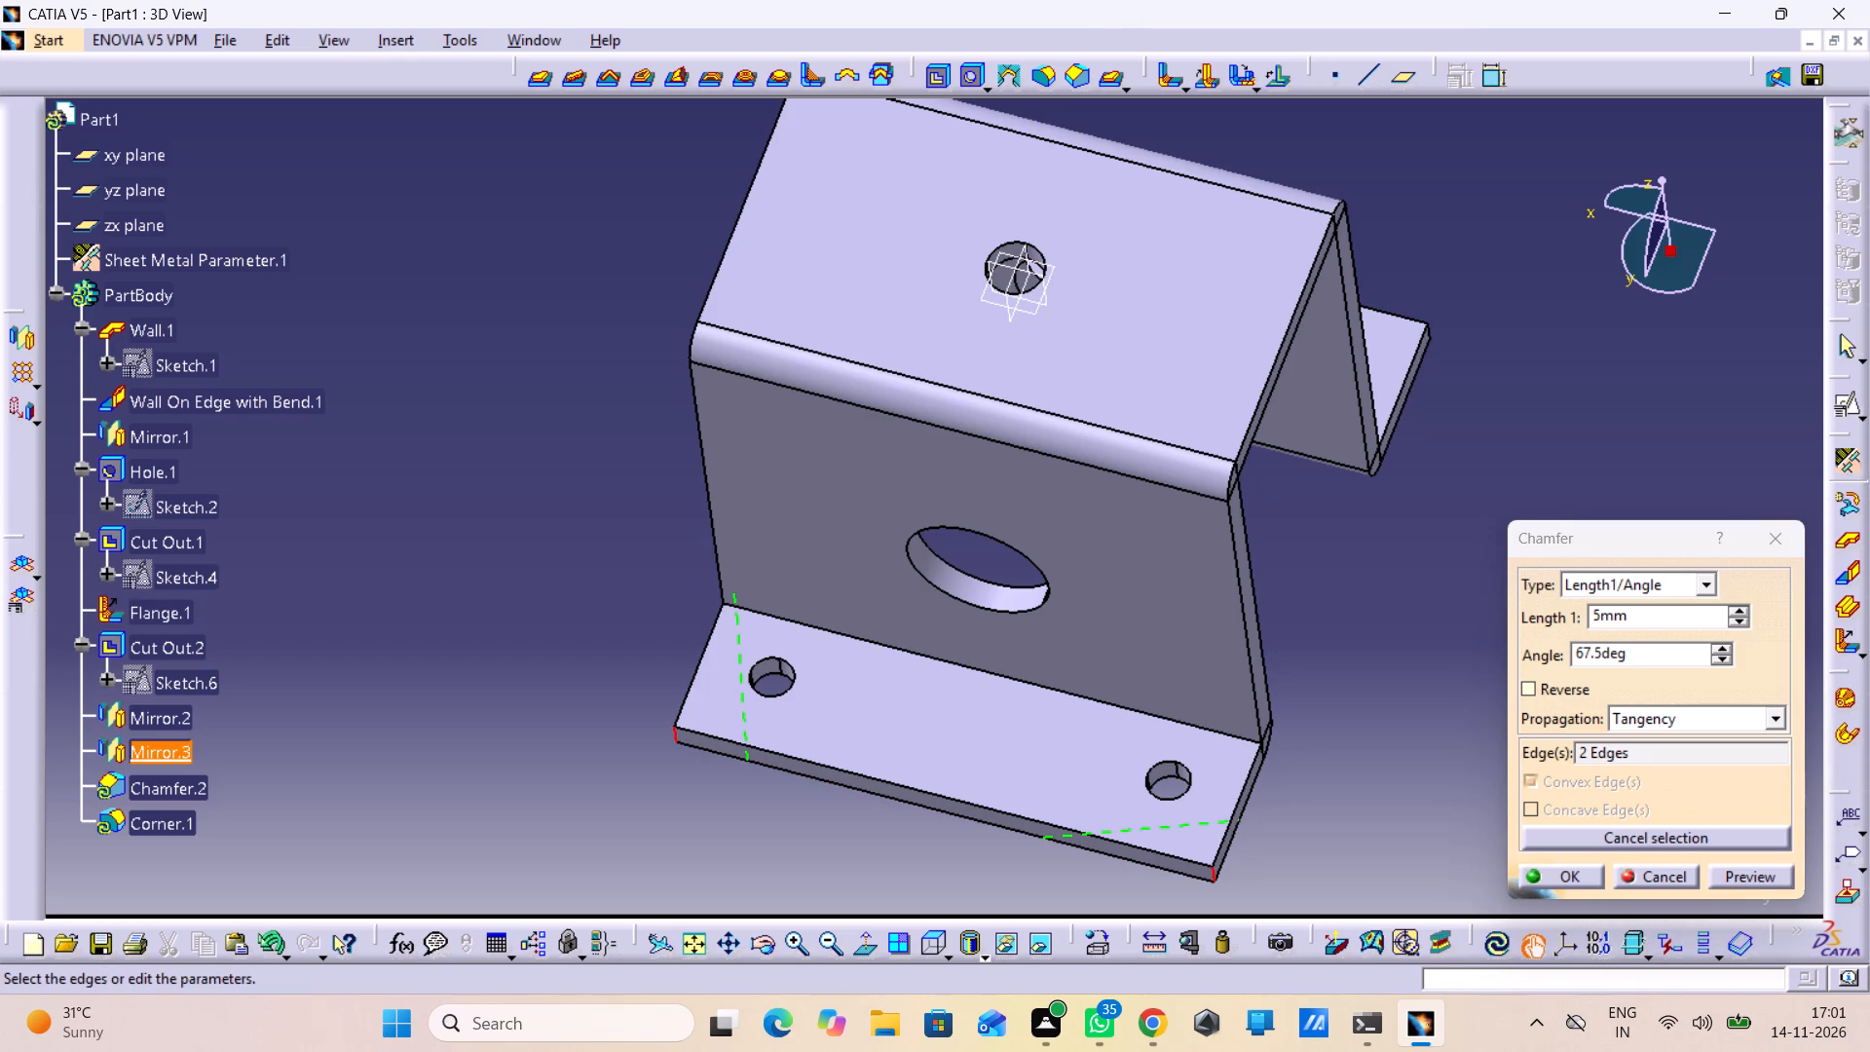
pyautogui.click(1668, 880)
# Clear the edge selection of the flange corner chamfer, reselect only one outer flange corner edge, and preview it.
pyautogui.doubleClick(179, 781)
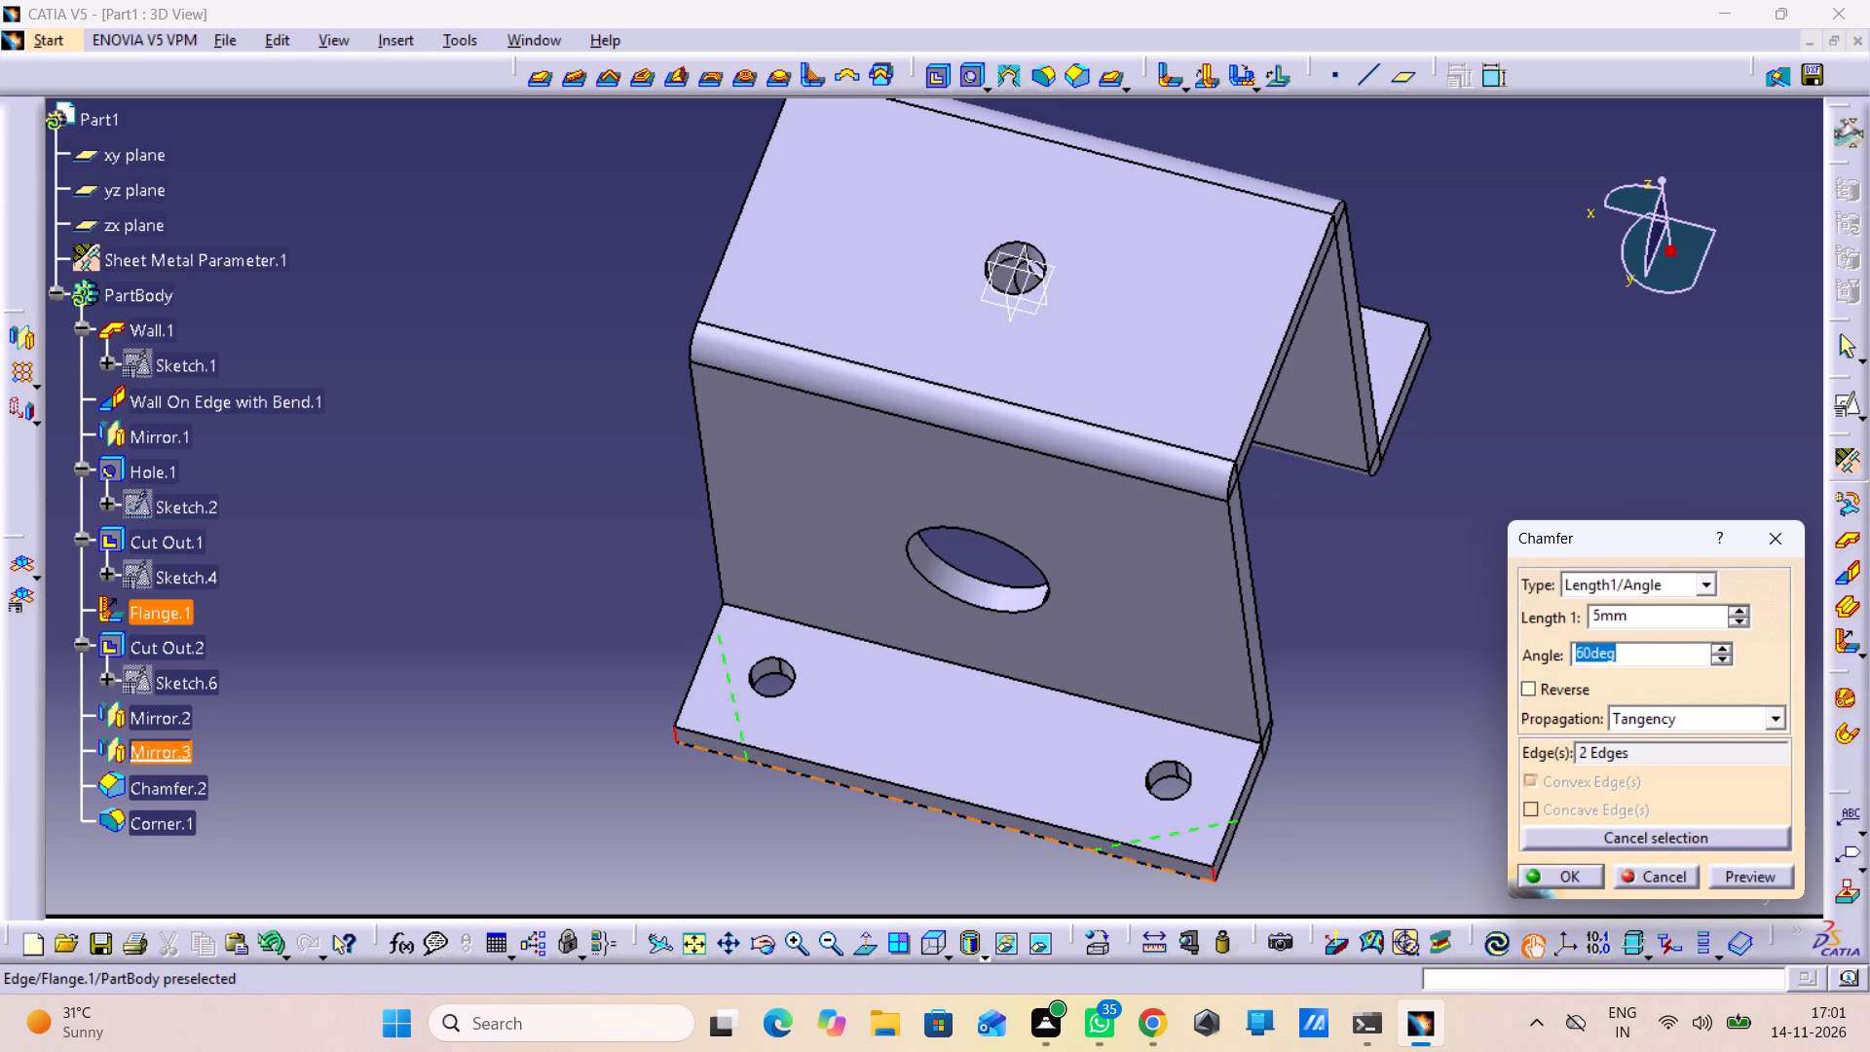
pyautogui.click(1209, 874)
pyautogui.click(1240, 870)
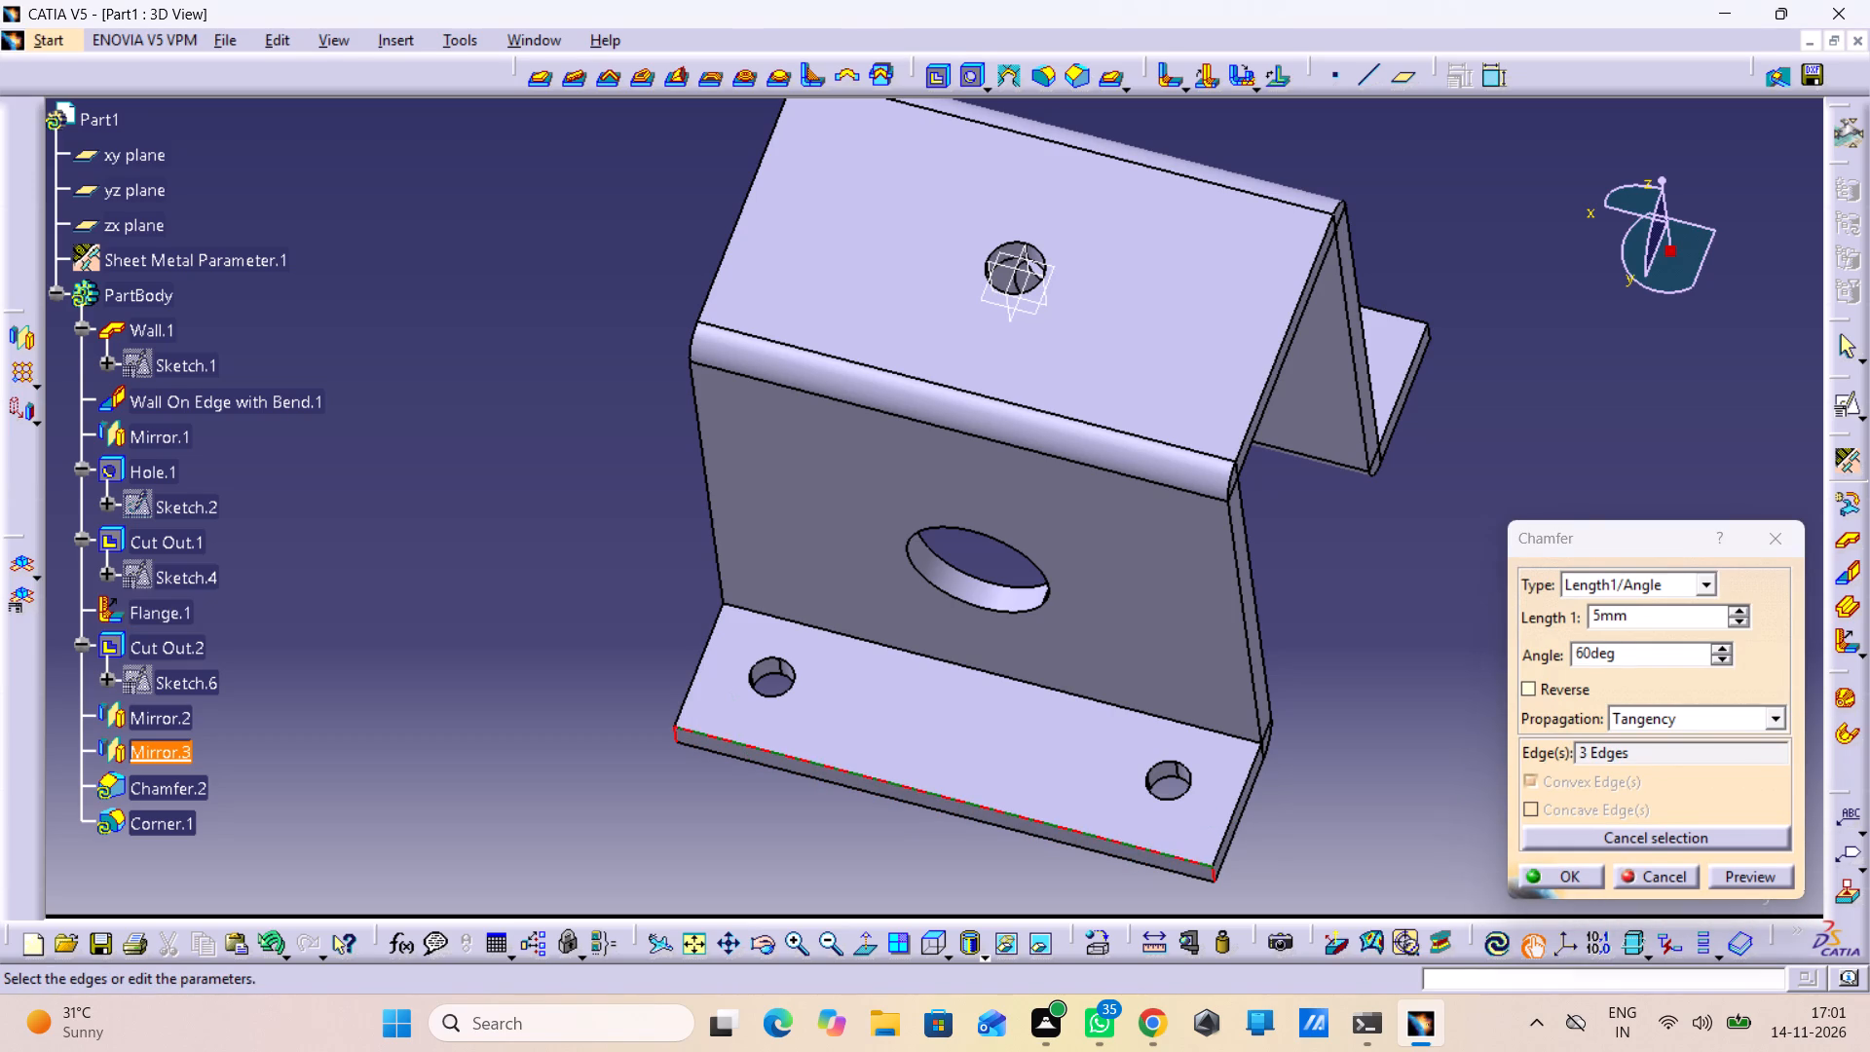
pyautogui.click(1638, 841)
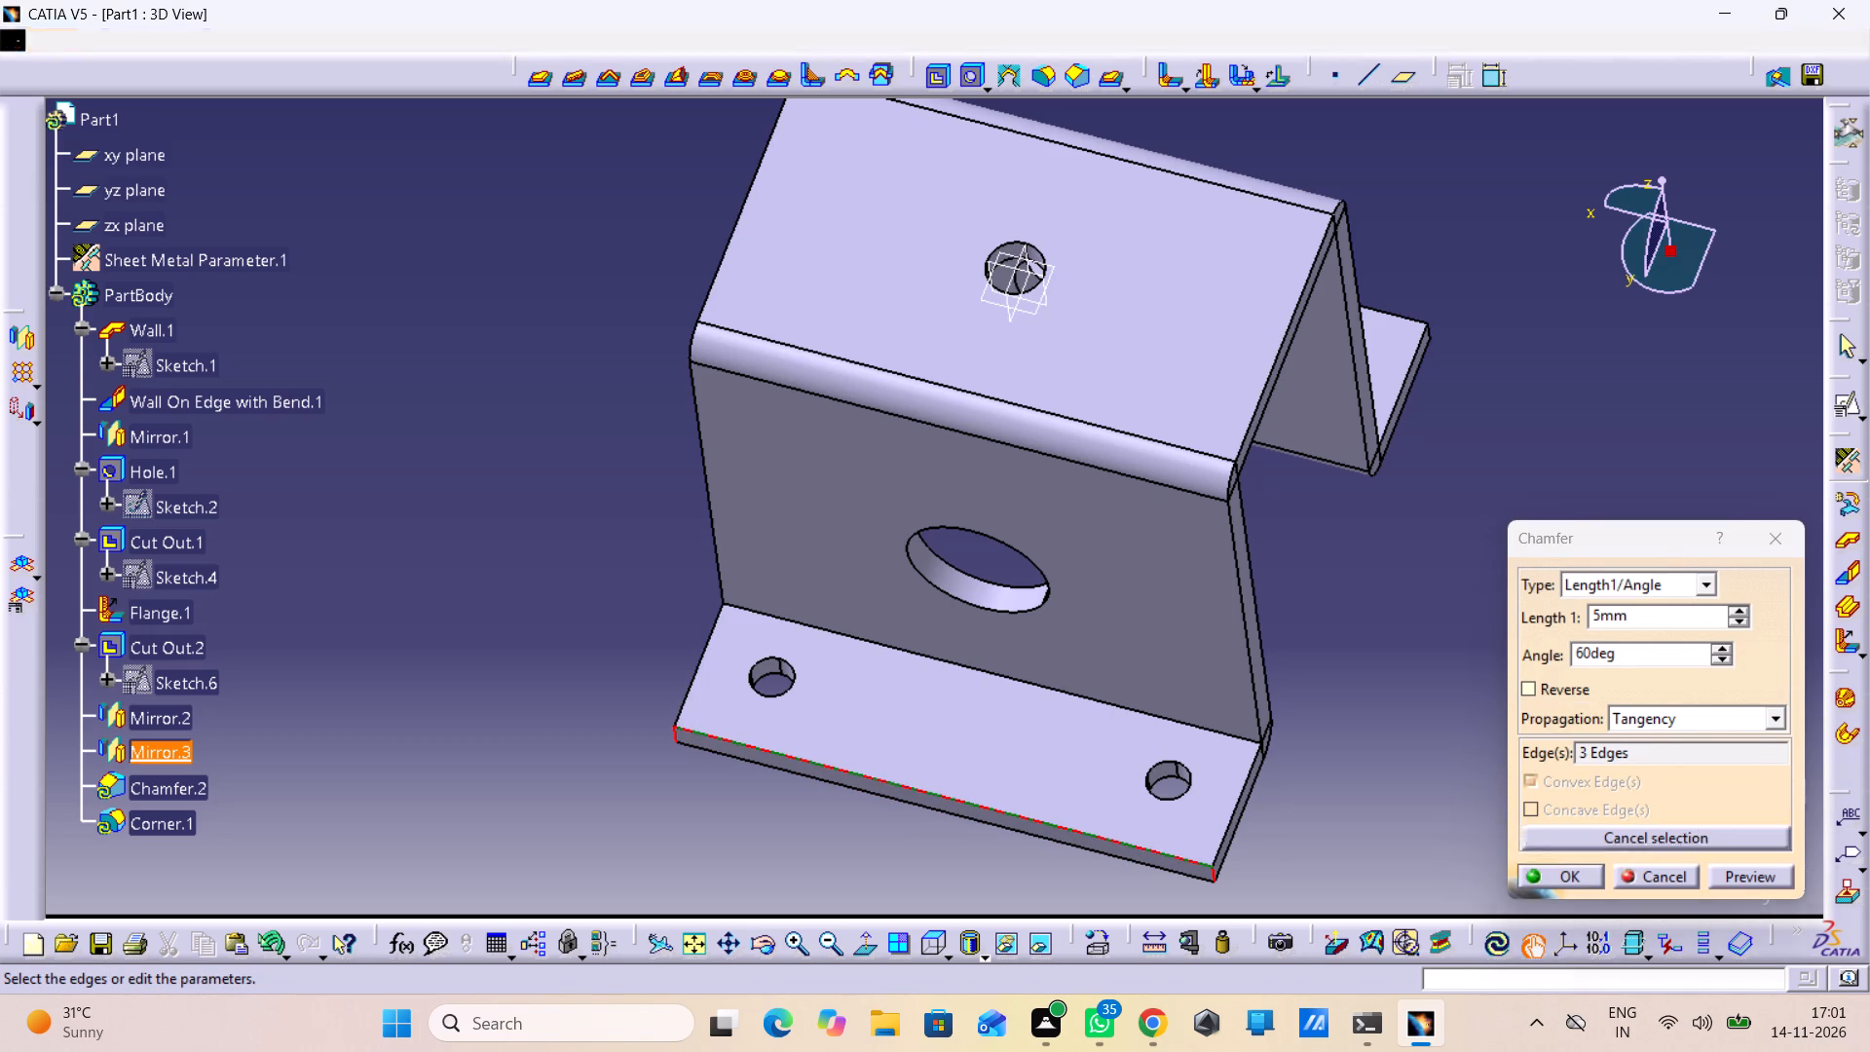
pyautogui.click(680, 741)
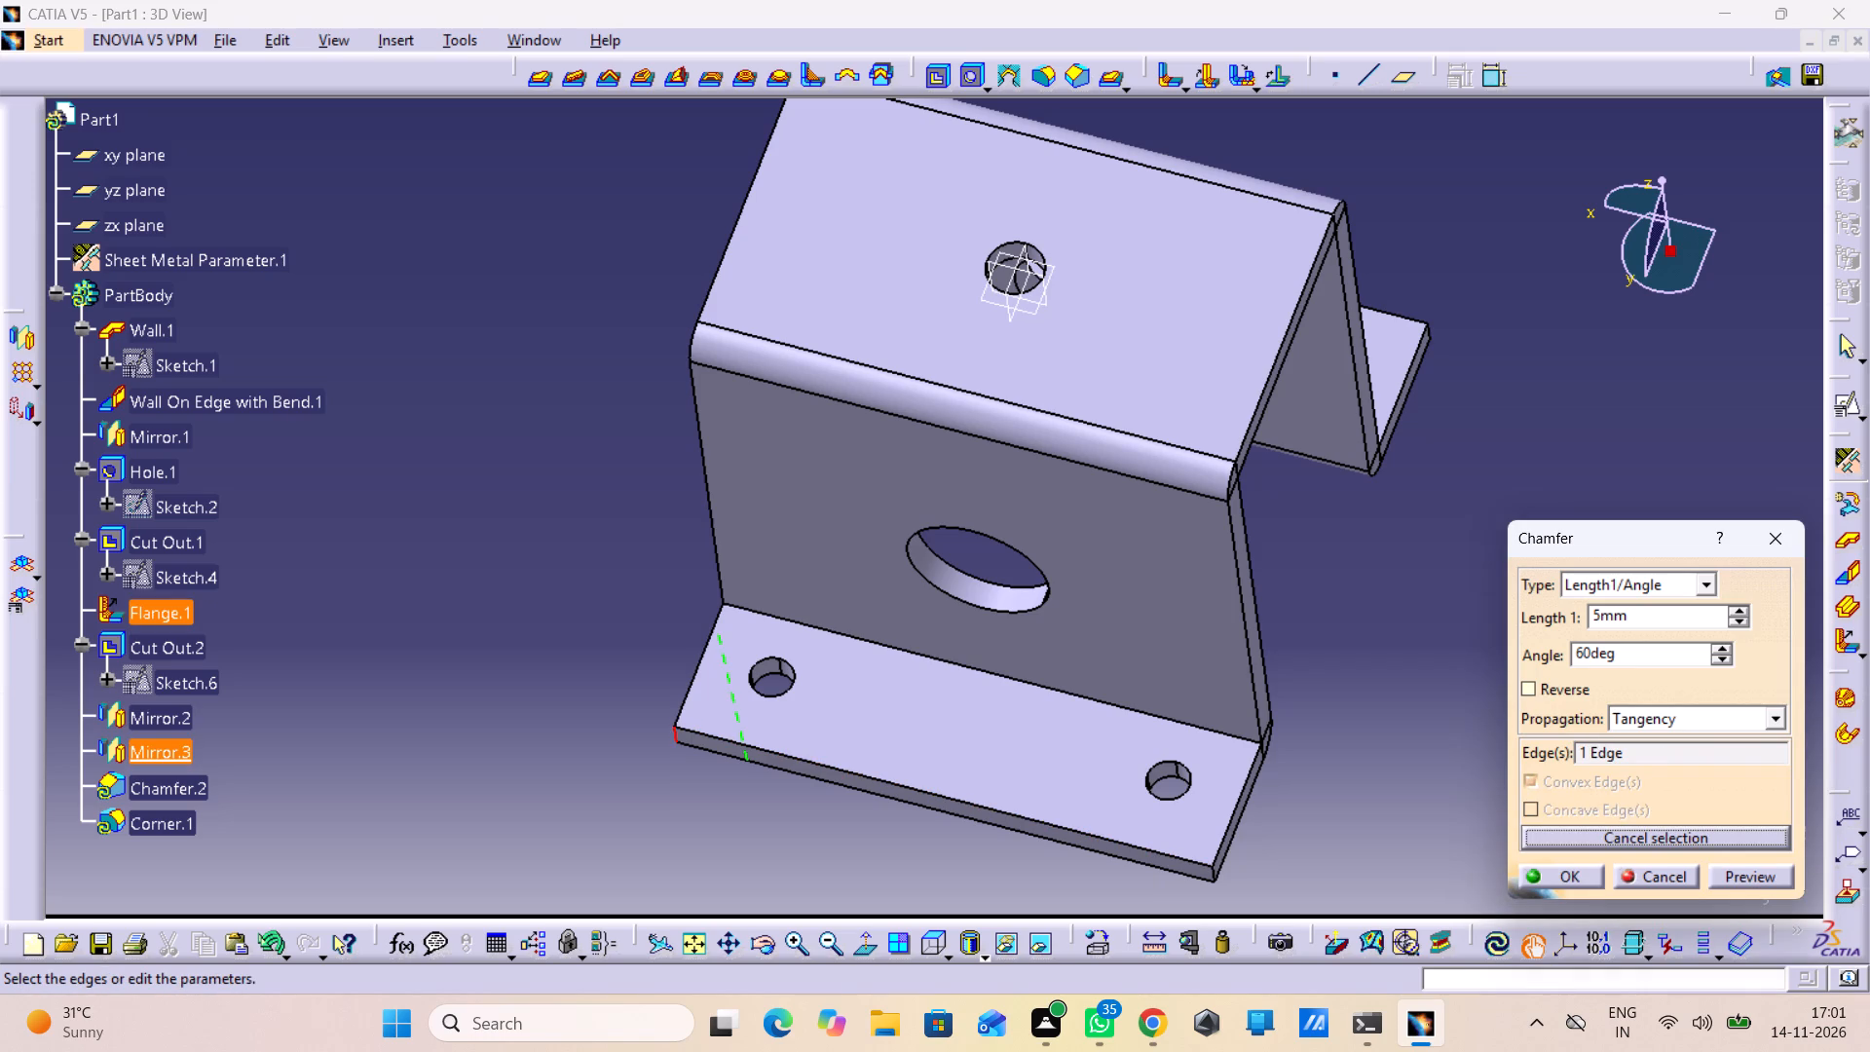
pyautogui.moveTo(830, 809); pyautogui.dragTo(1106, 785, button='middle')
pyautogui.moveTo(830, 809); pyautogui.dragTo(1106, 785, button='right')
pyautogui.moveTo(894, 843); pyautogui.dragTo(892, 843, button='middle')
pyautogui.moveTo(892, 843); pyautogui.dragTo(912, 723, button='right')
pyautogui.moveTo(892, 843); pyautogui.dragTo(912, 723, button='middle')
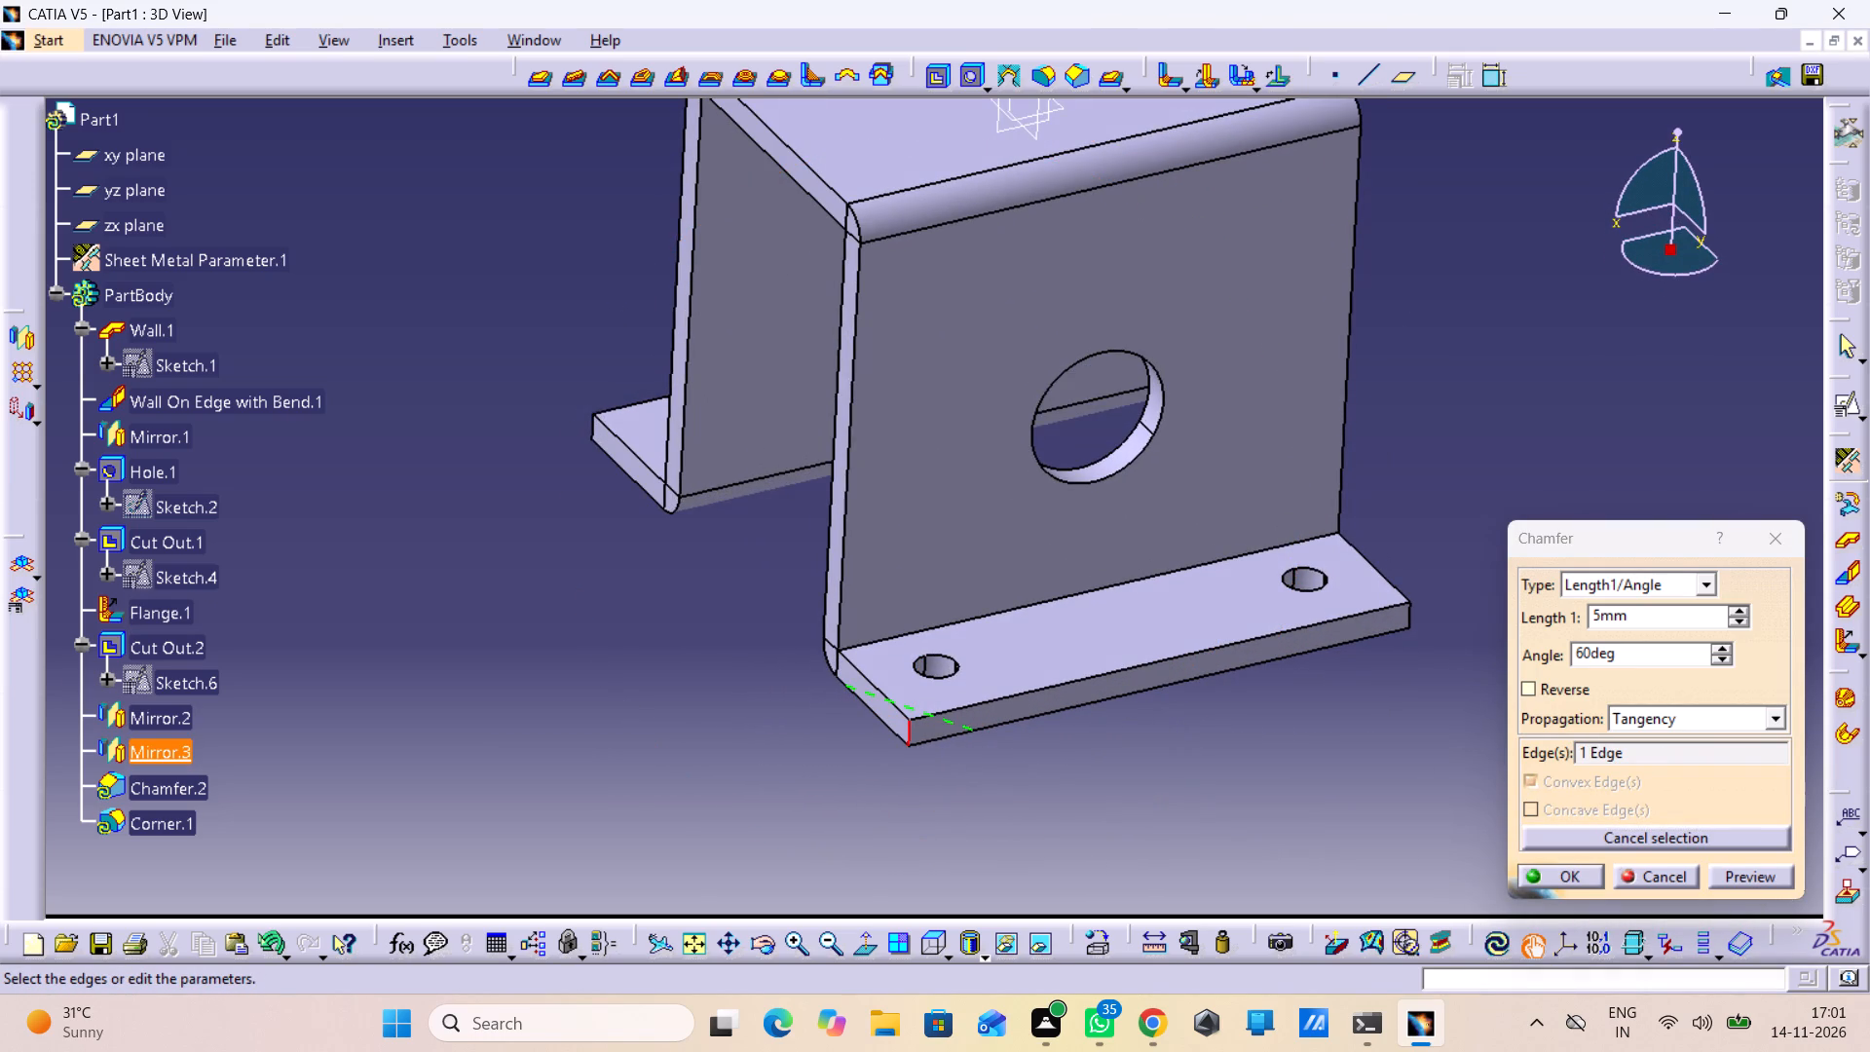
pyautogui.click(1753, 877)
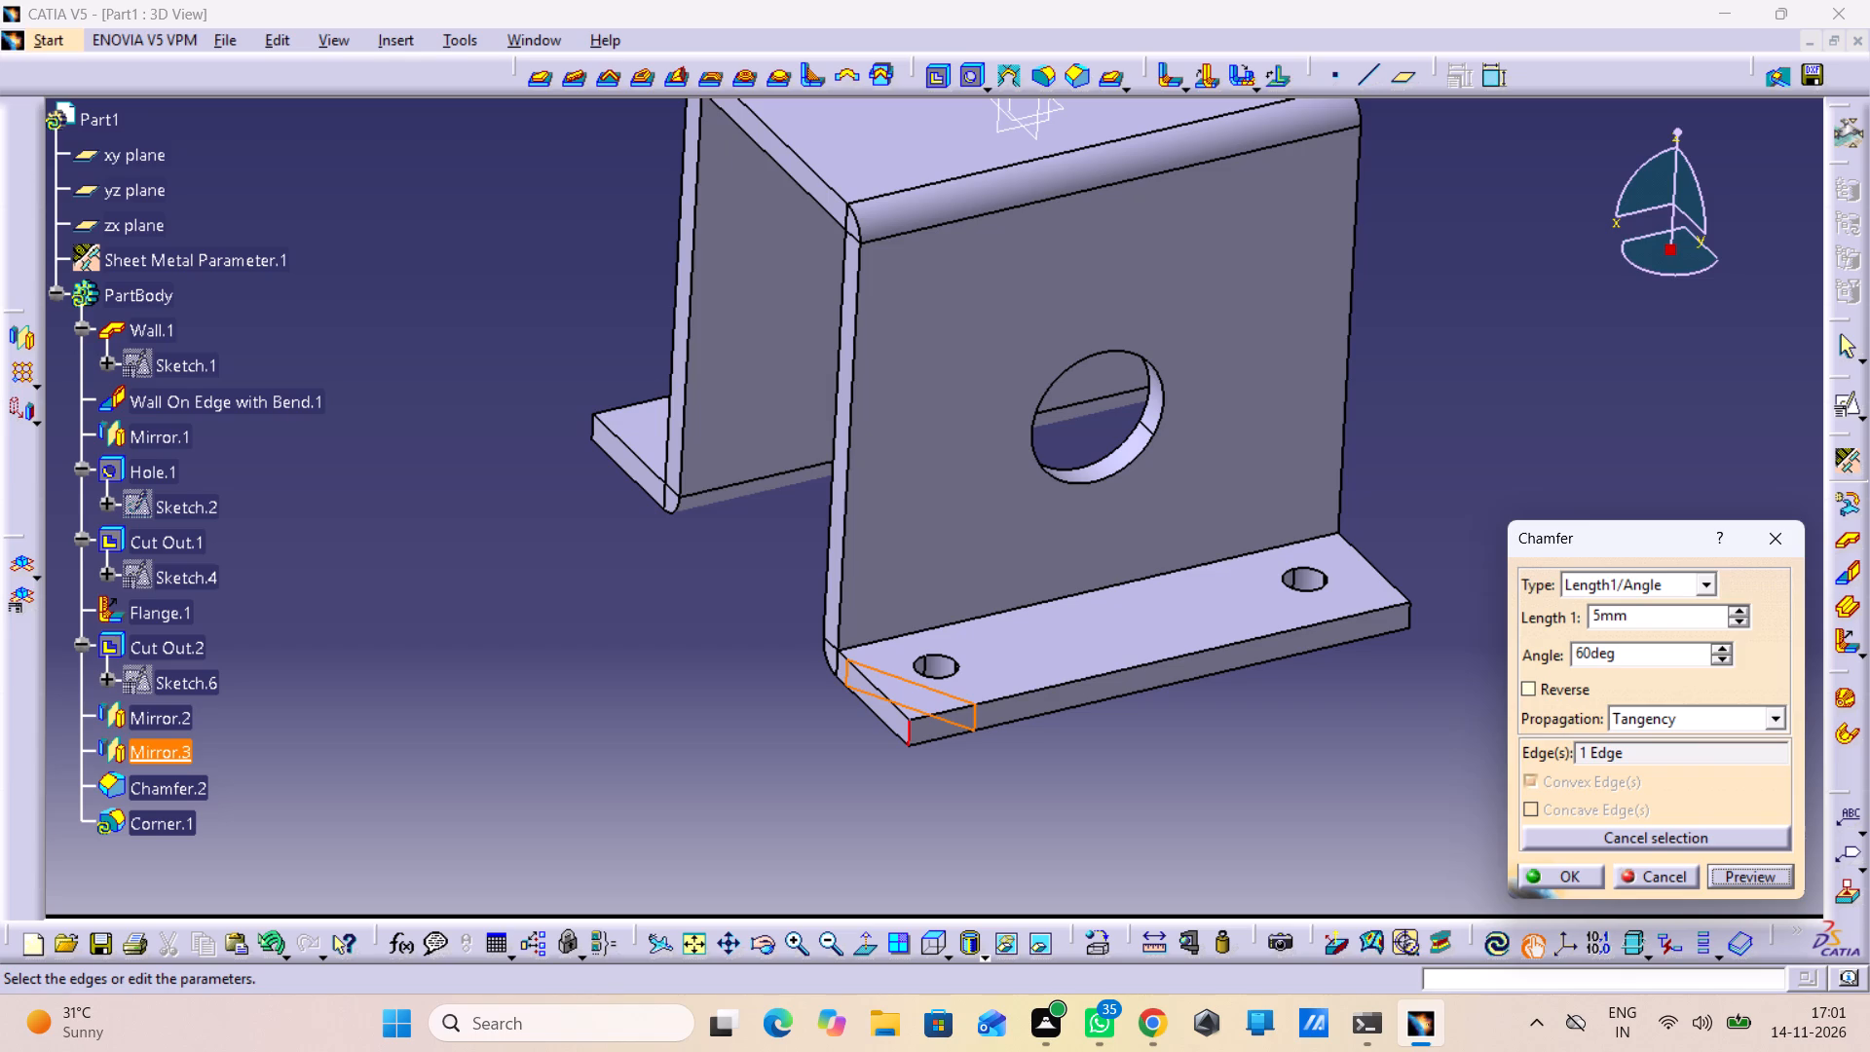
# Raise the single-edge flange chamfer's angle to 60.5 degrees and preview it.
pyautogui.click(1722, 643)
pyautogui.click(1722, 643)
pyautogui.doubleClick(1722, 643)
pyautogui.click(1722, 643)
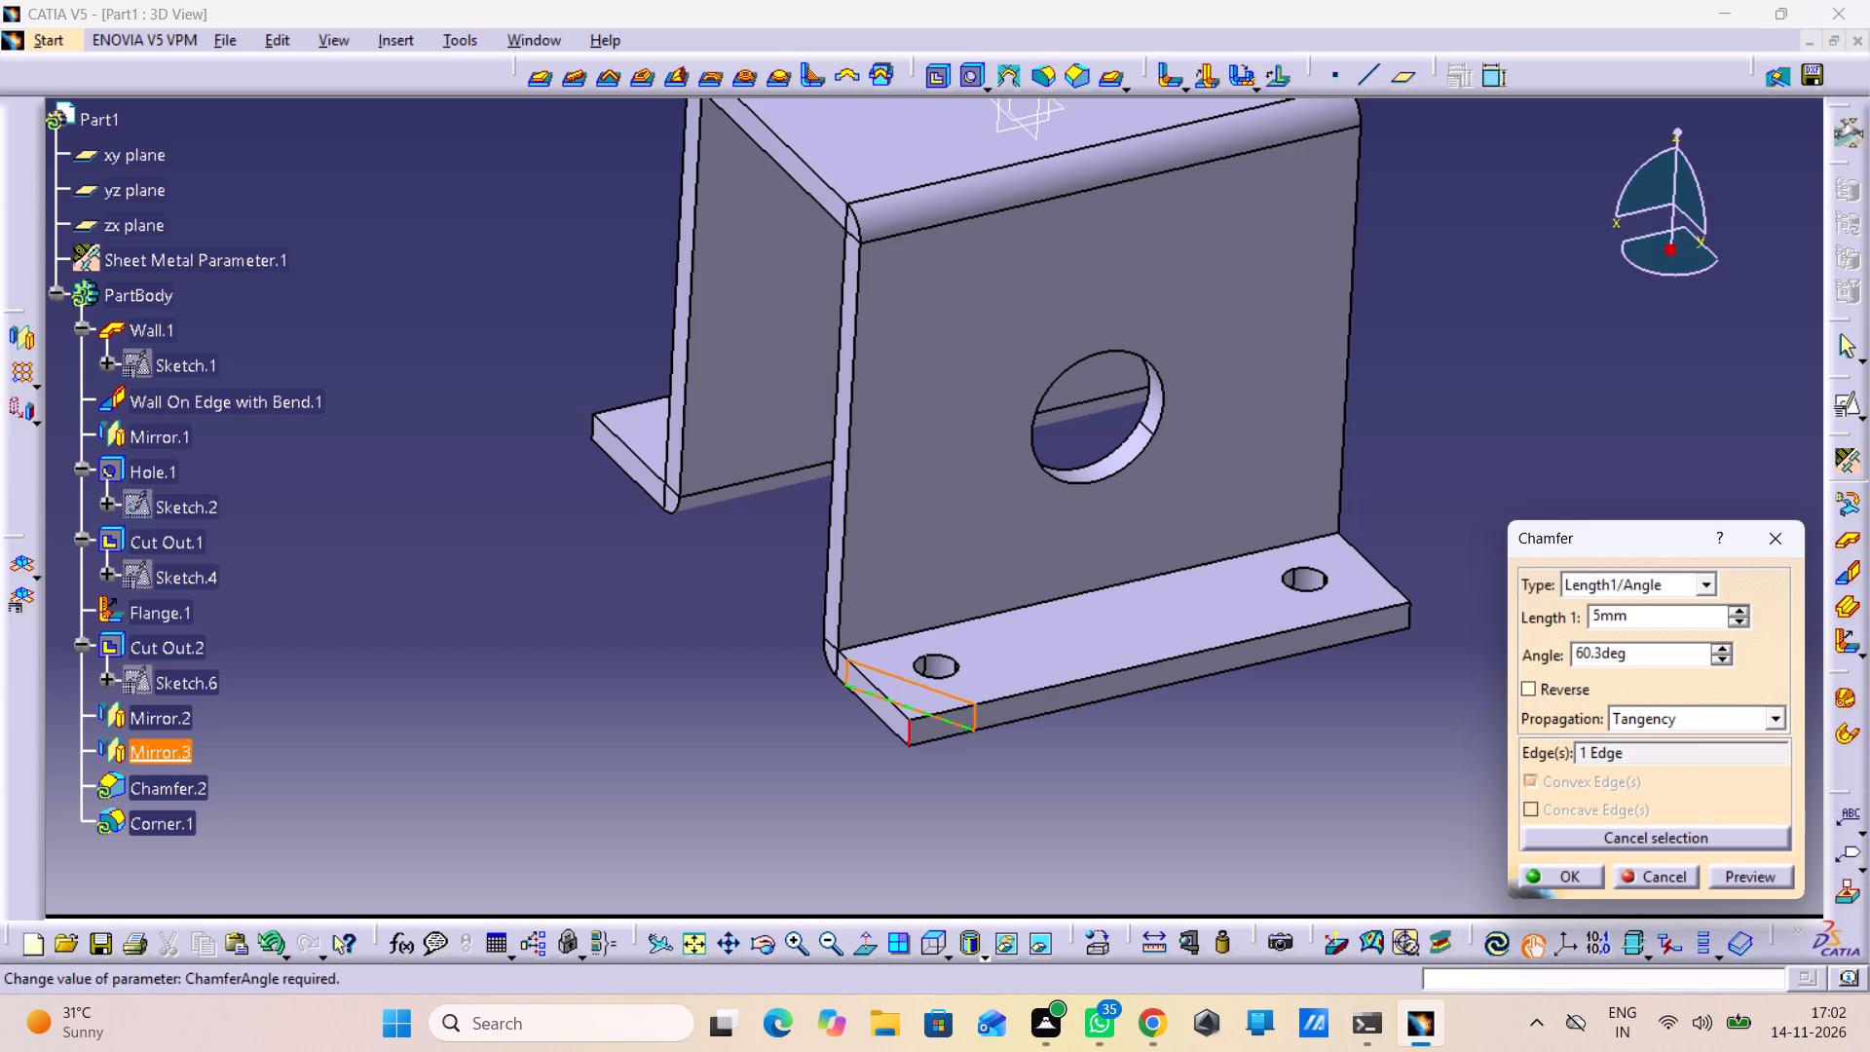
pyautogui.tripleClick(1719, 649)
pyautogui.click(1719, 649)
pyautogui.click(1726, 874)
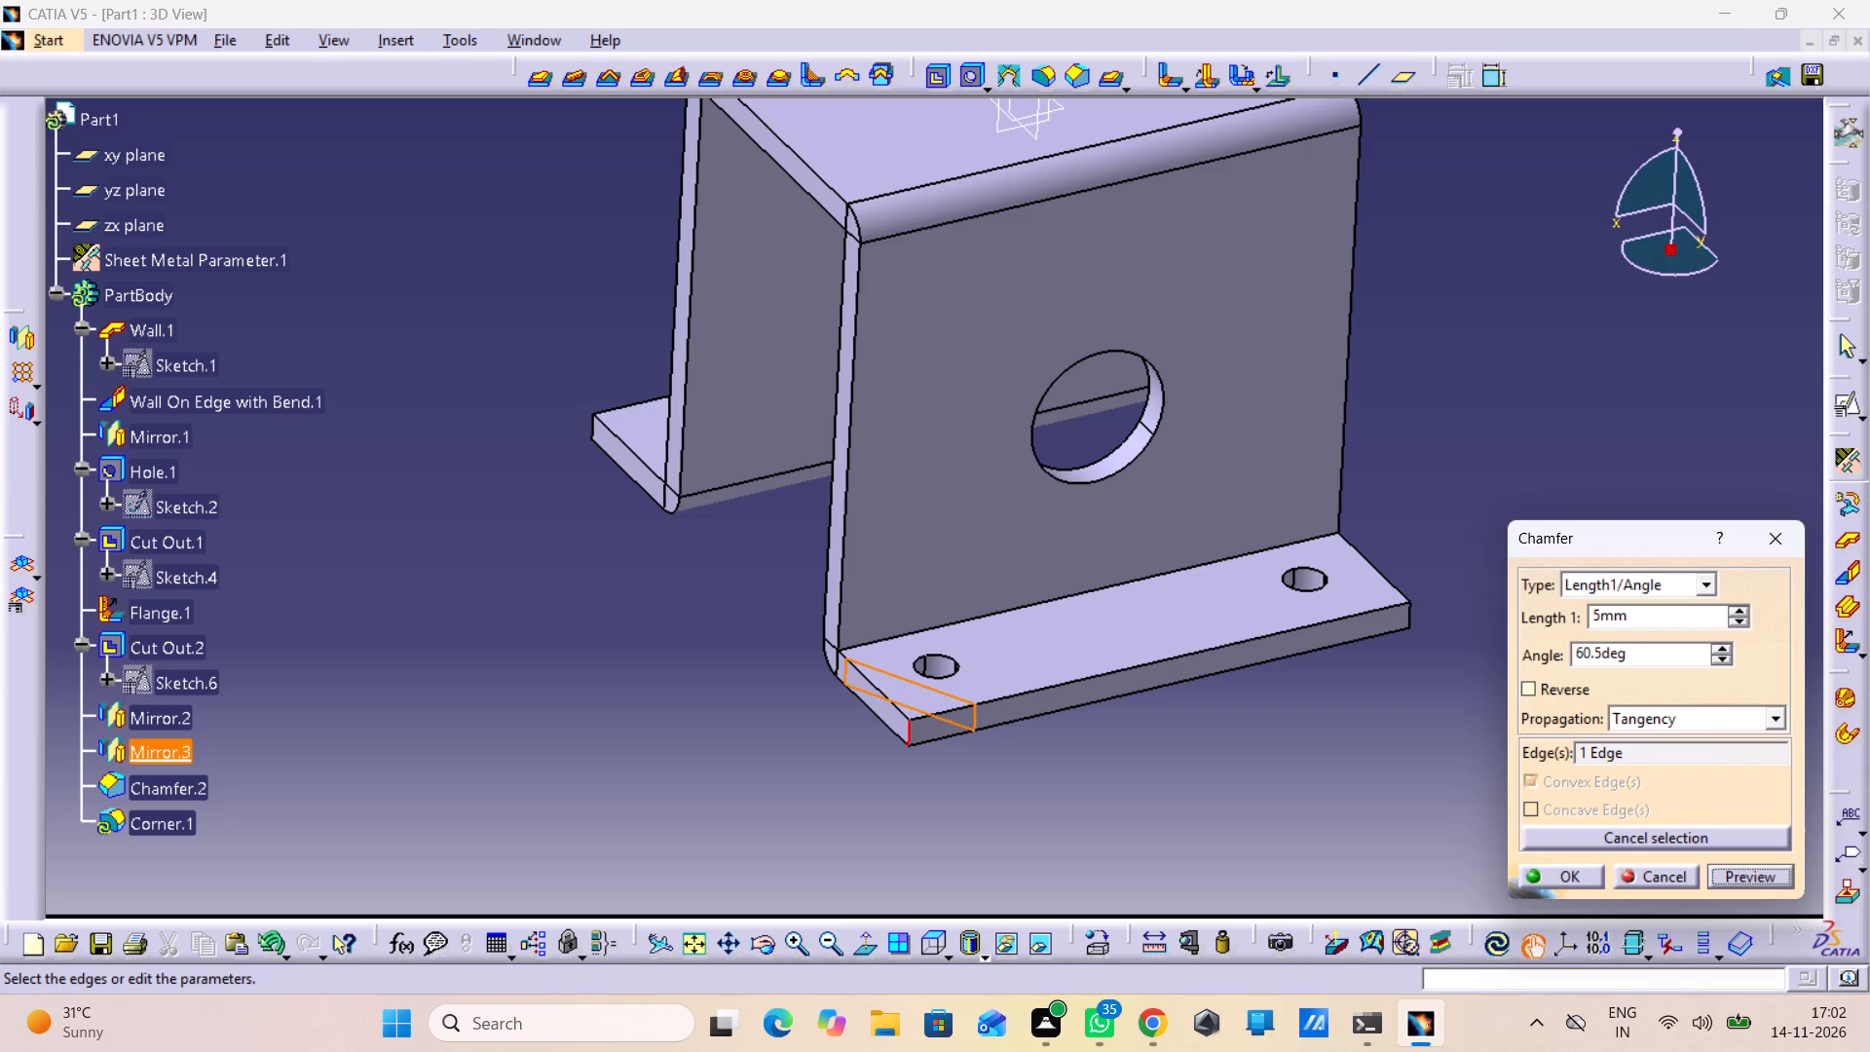
# Set the single-edge flange chamfer's angle to 61.5 degrees, preview it and apply the edit.
pyautogui.moveTo(952, 811); pyautogui.dragTo(904, 681, button='middle')
pyautogui.rightClick(952, 811)
pyautogui.moveTo(904, 684); pyautogui.dragTo(954, 585, button='middle')
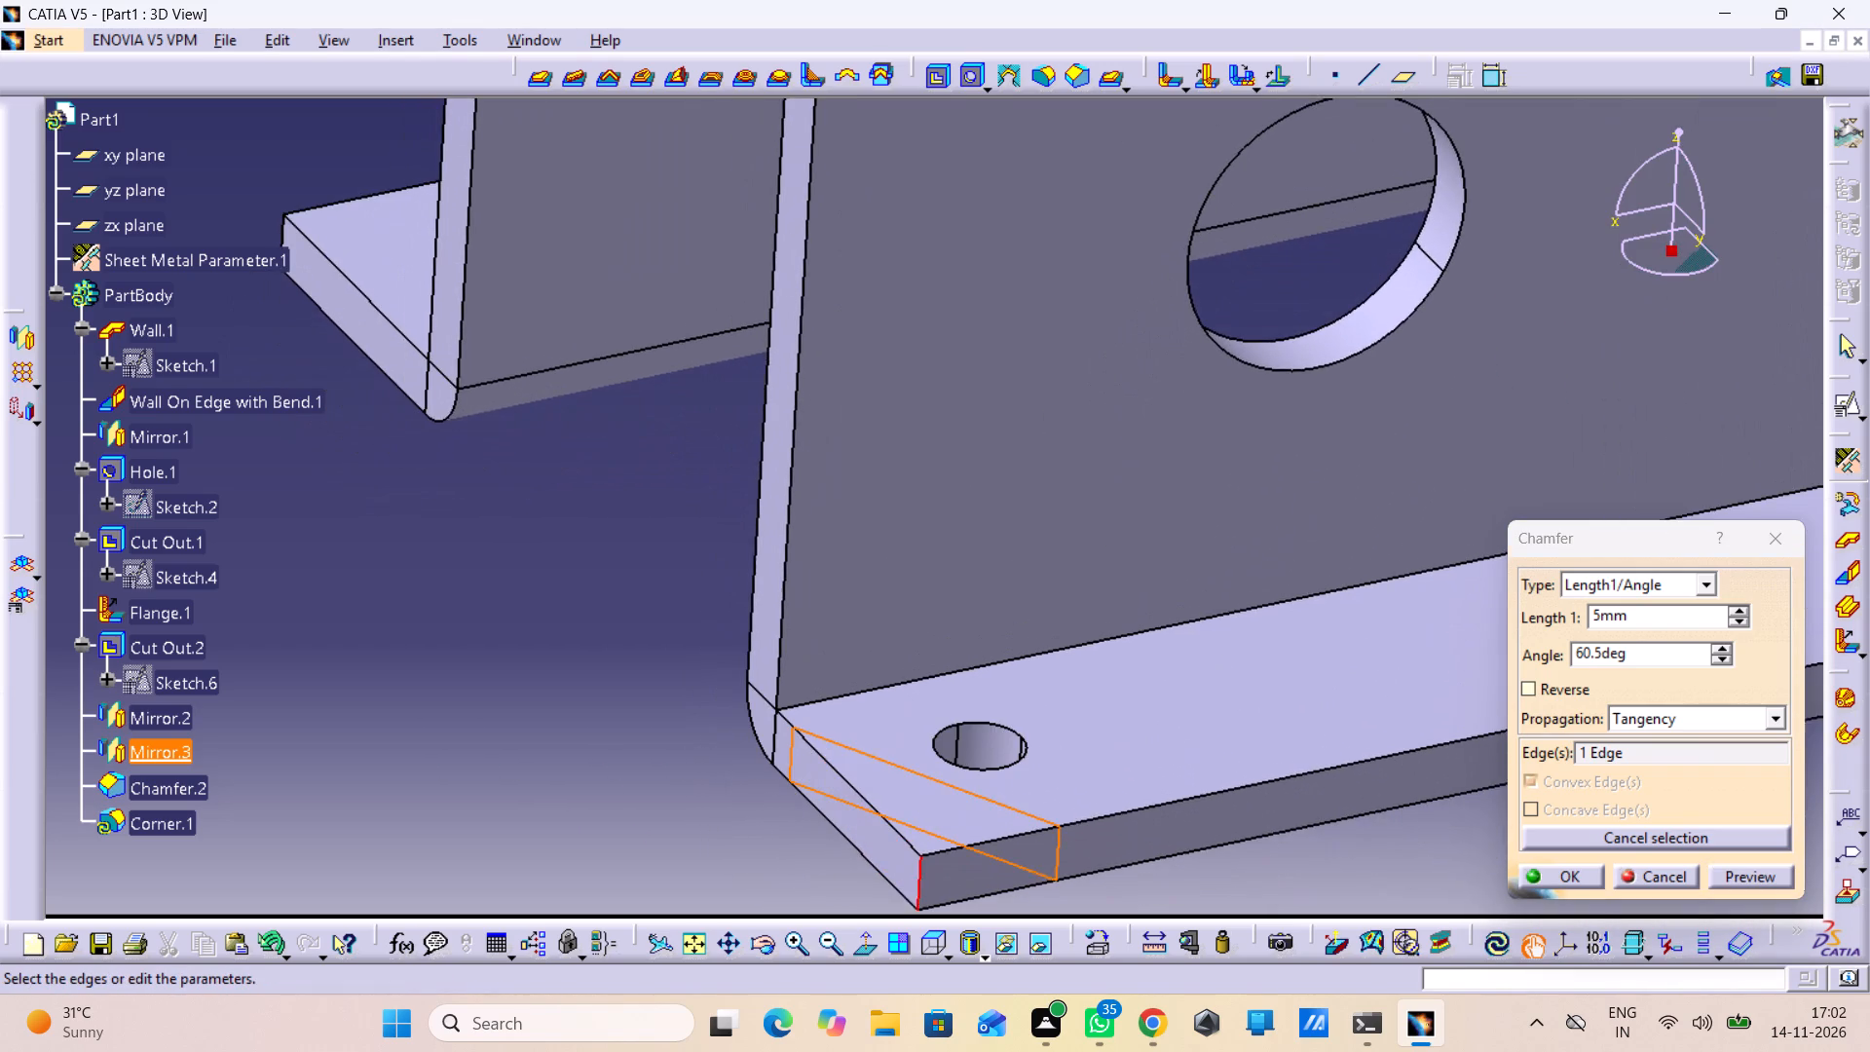
pyautogui.moveTo(954, 585); pyautogui.dragTo(957, 580, button='middle')
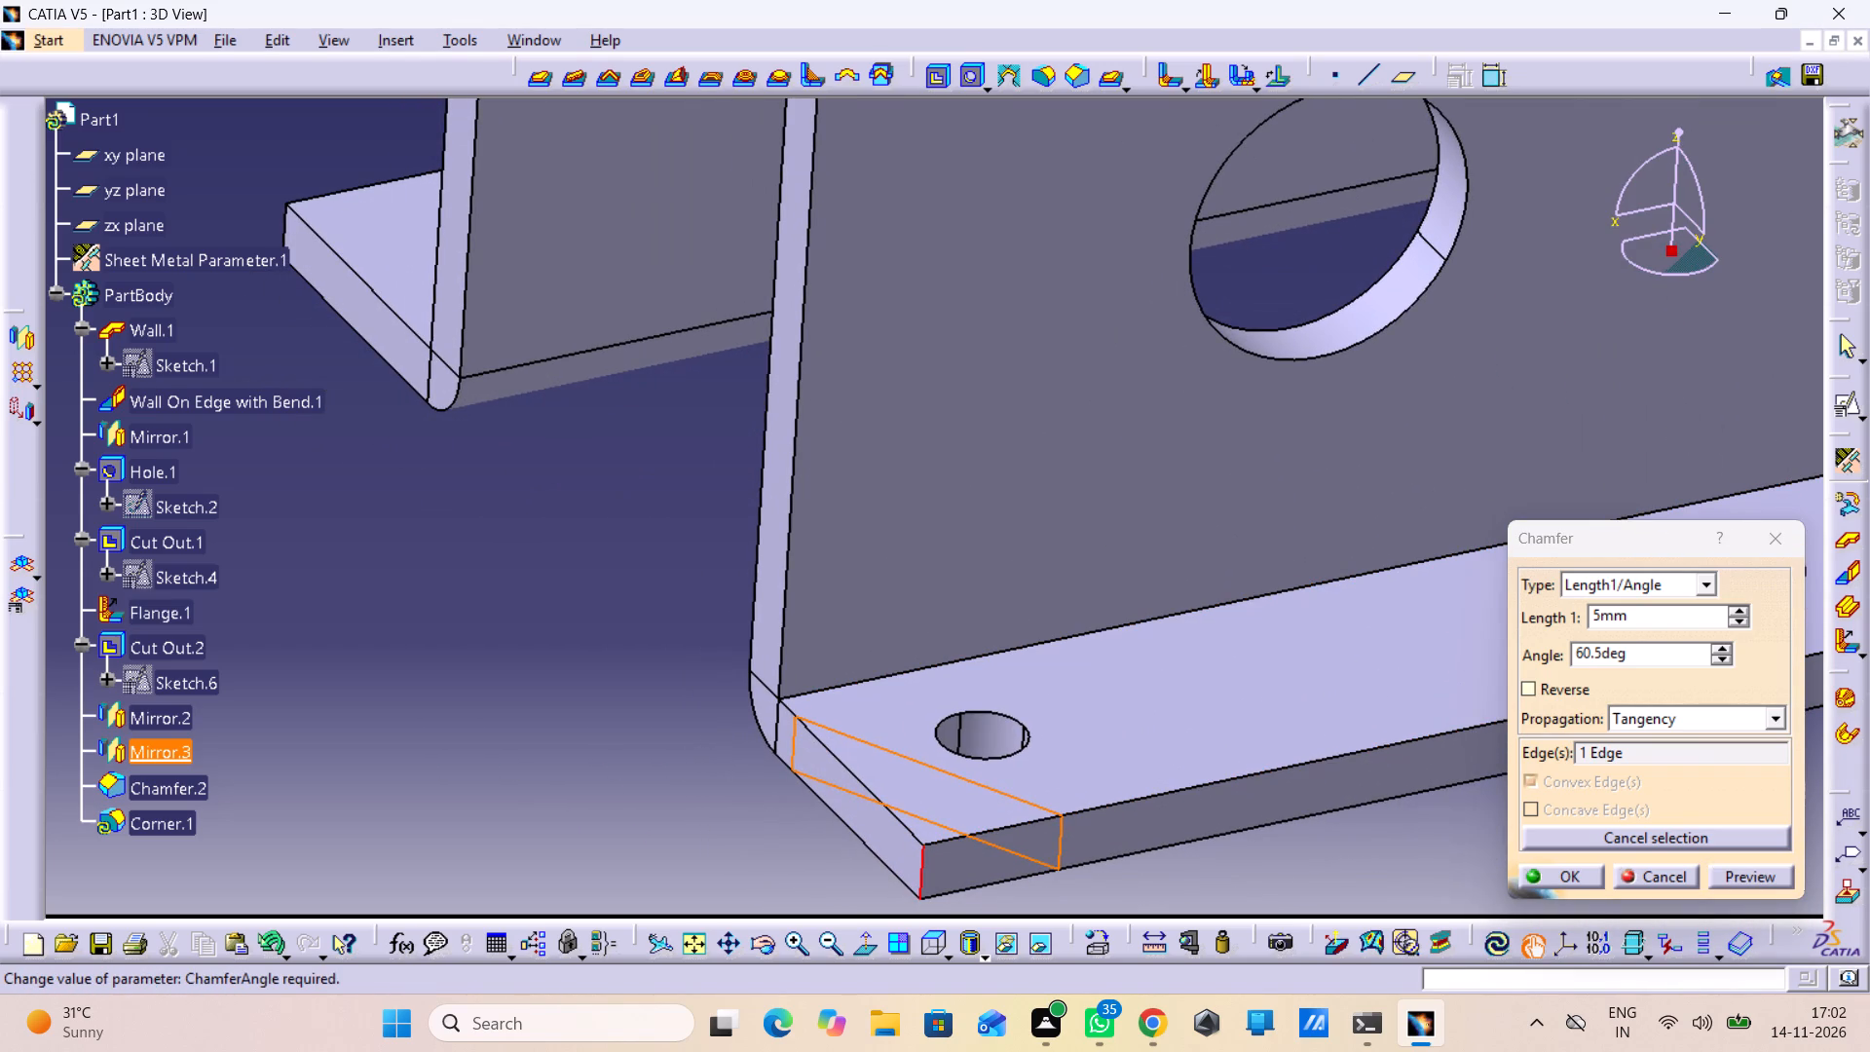
pyautogui.click(1718, 646)
pyautogui.doubleClick(1718, 646)
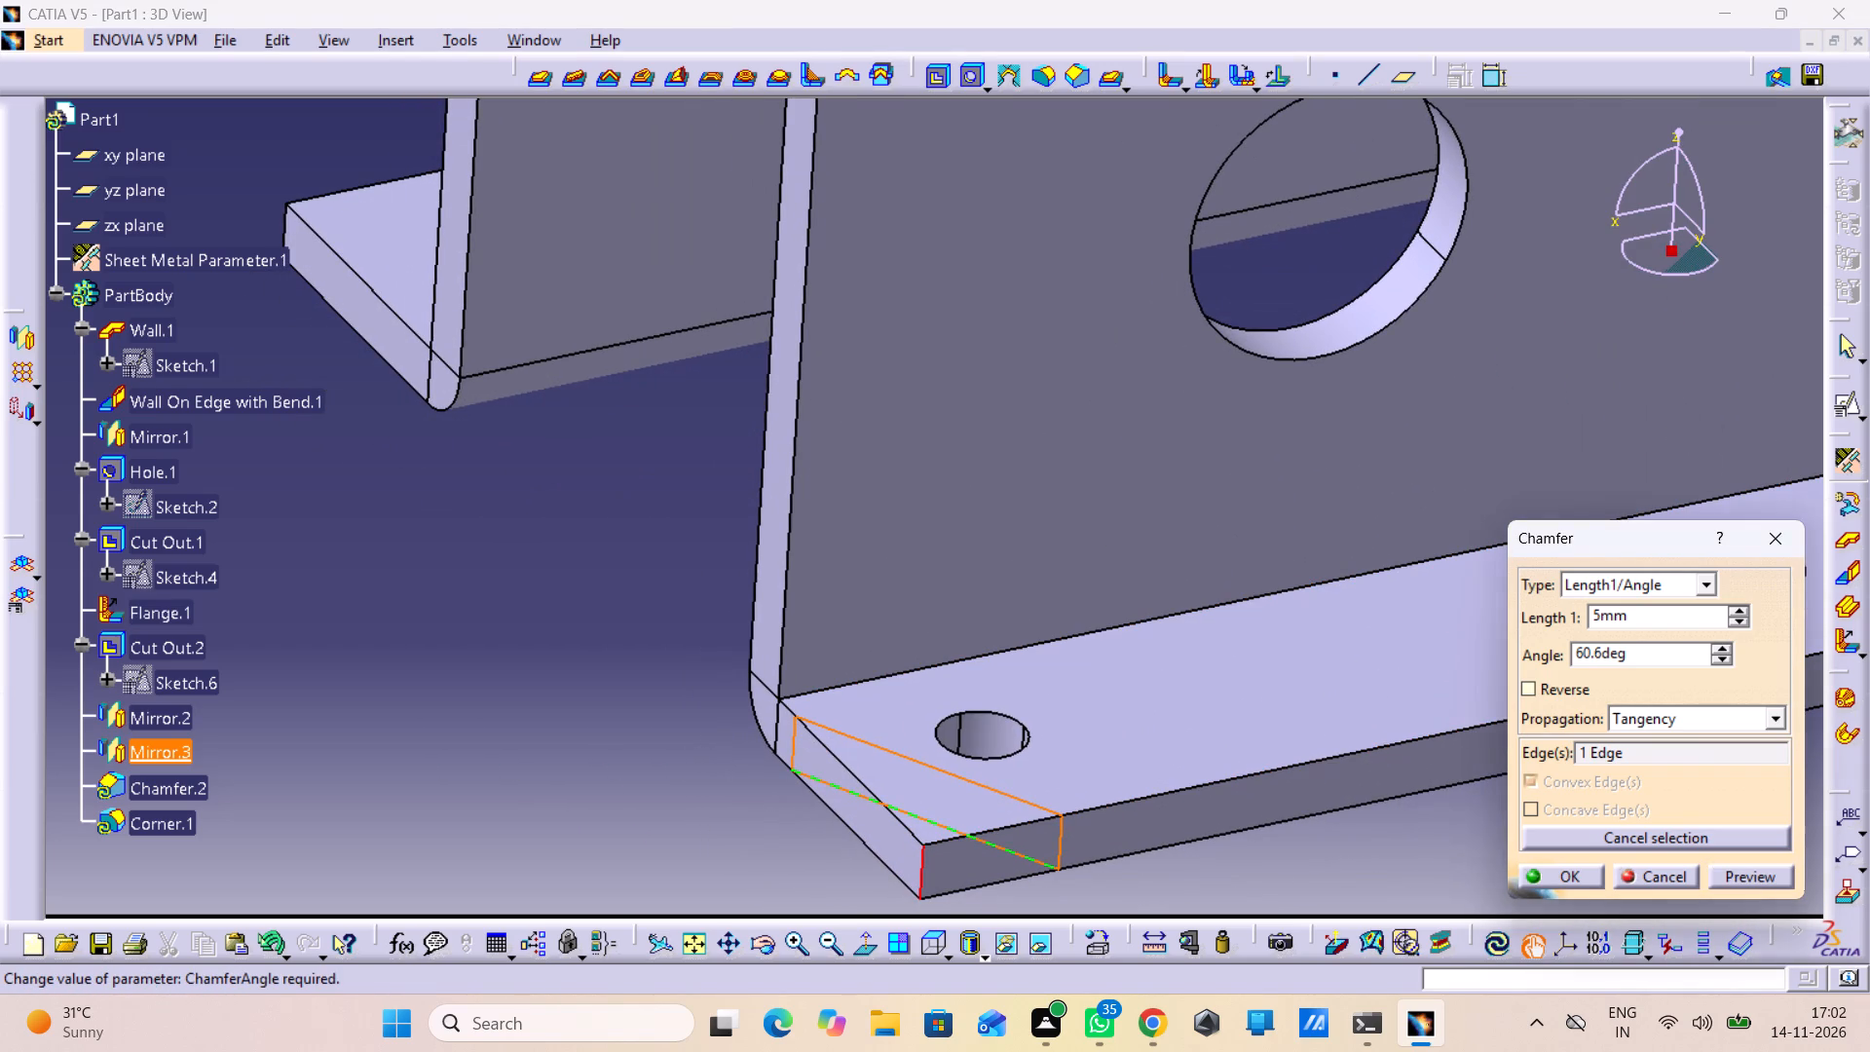
pyautogui.click(1718, 646)
pyautogui.tripleClick(1718, 646)
pyautogui.tripleClick(1718, 646)
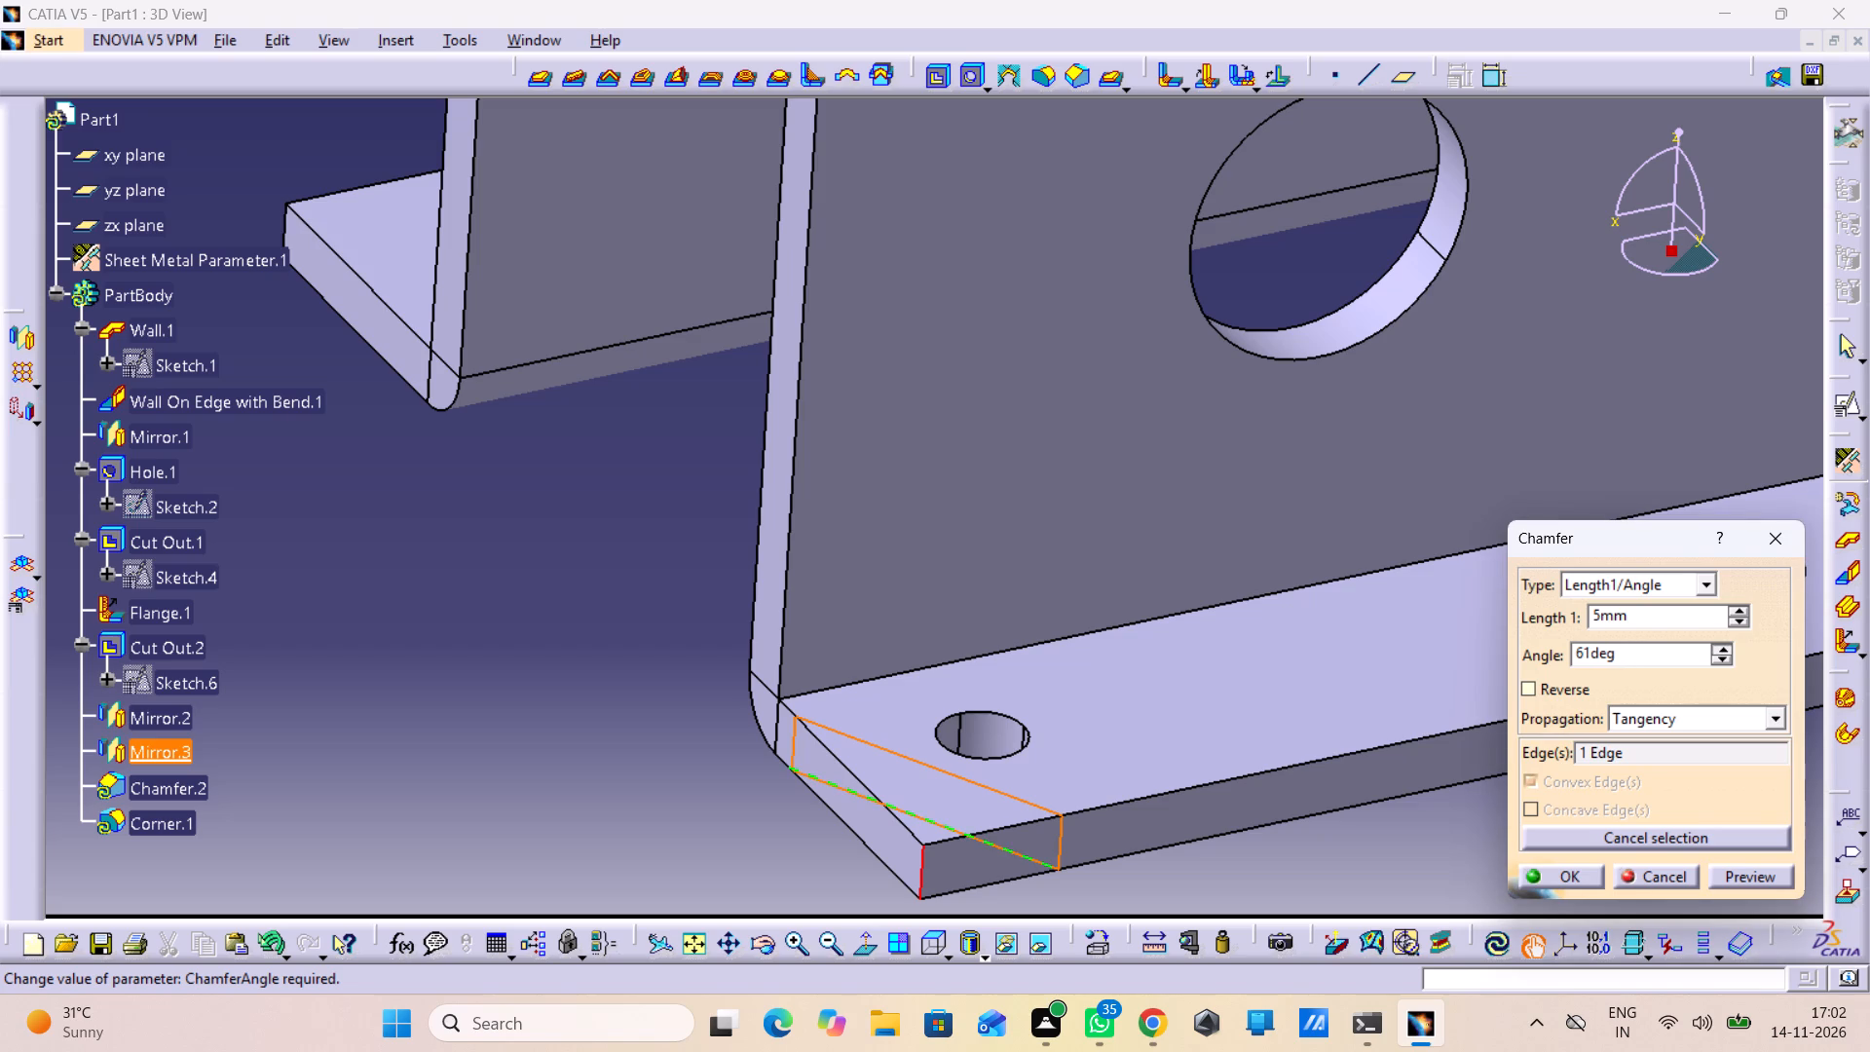
pyautogui.tripleClick(1718, 646)
pyautogui.tripleClick(1718, 646)
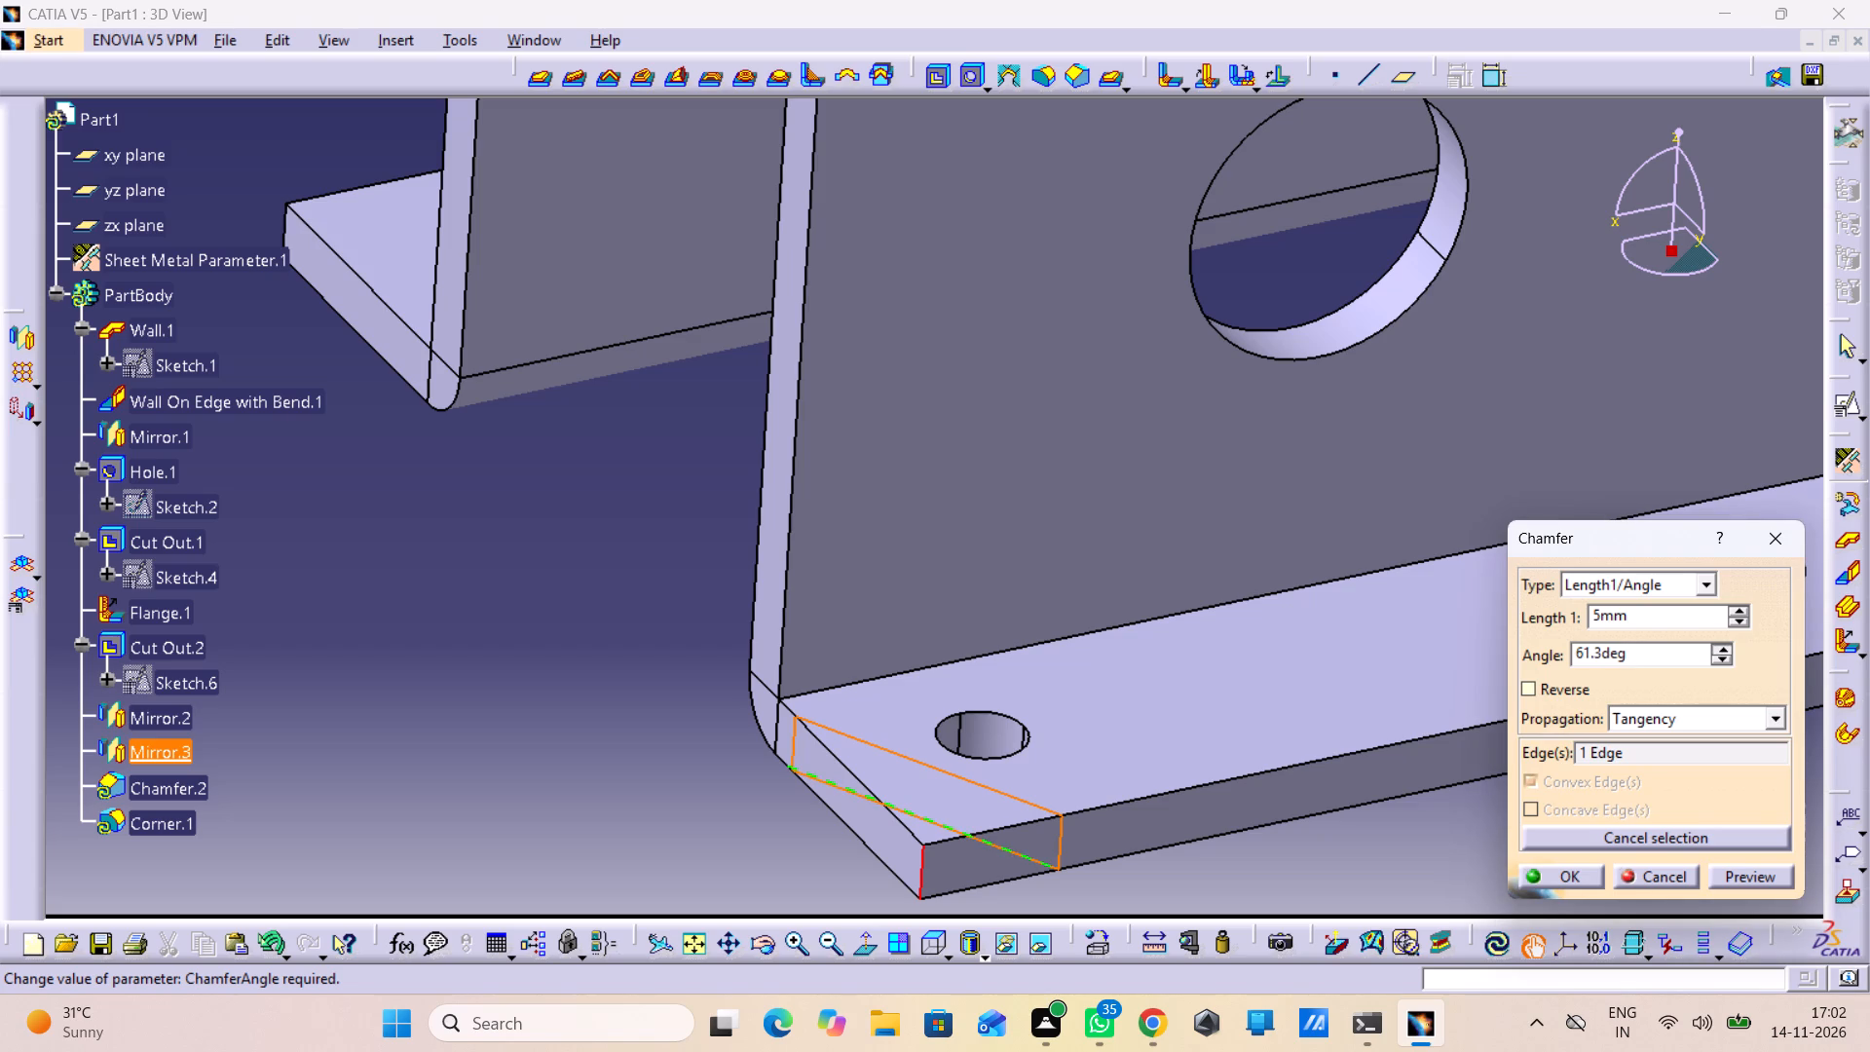
pyautogui.doubleClick(1718, 646)
pyautogui.click(1718, 646)
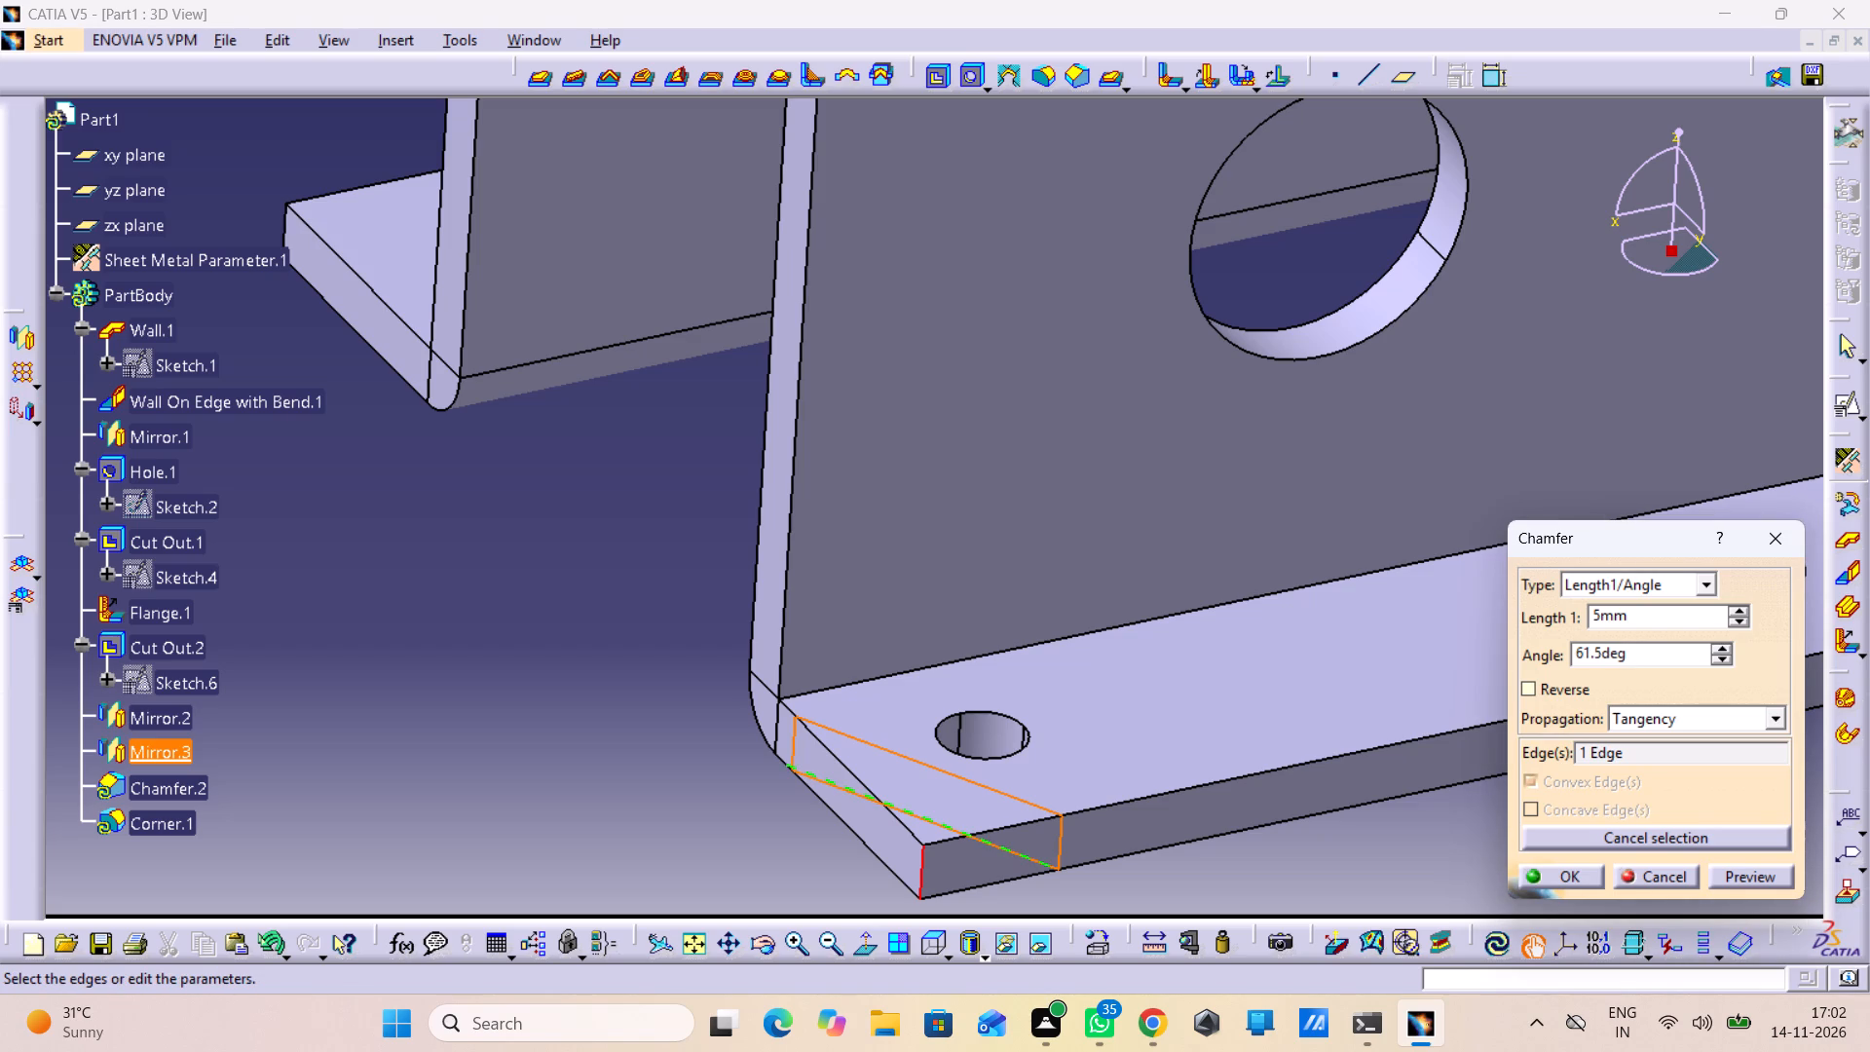
pyautogui.click(1749, 873)
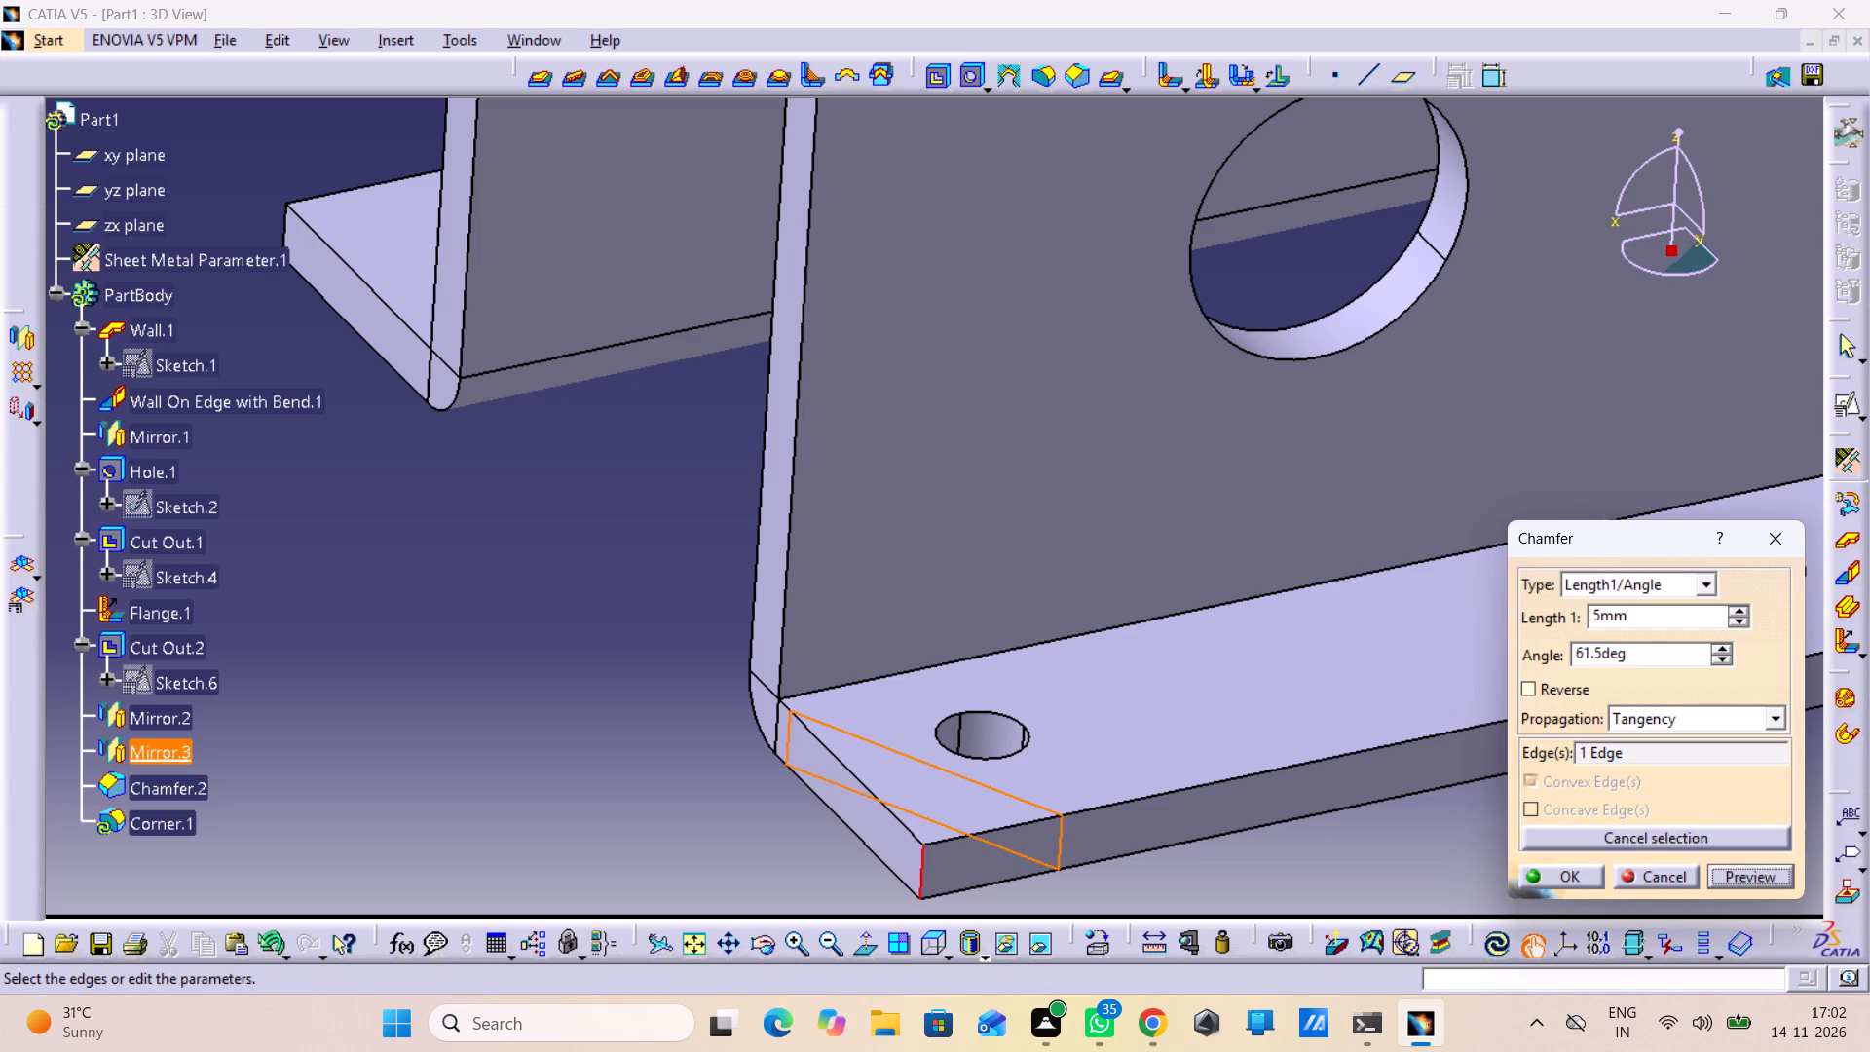
pyautogui.click(1568, 877)
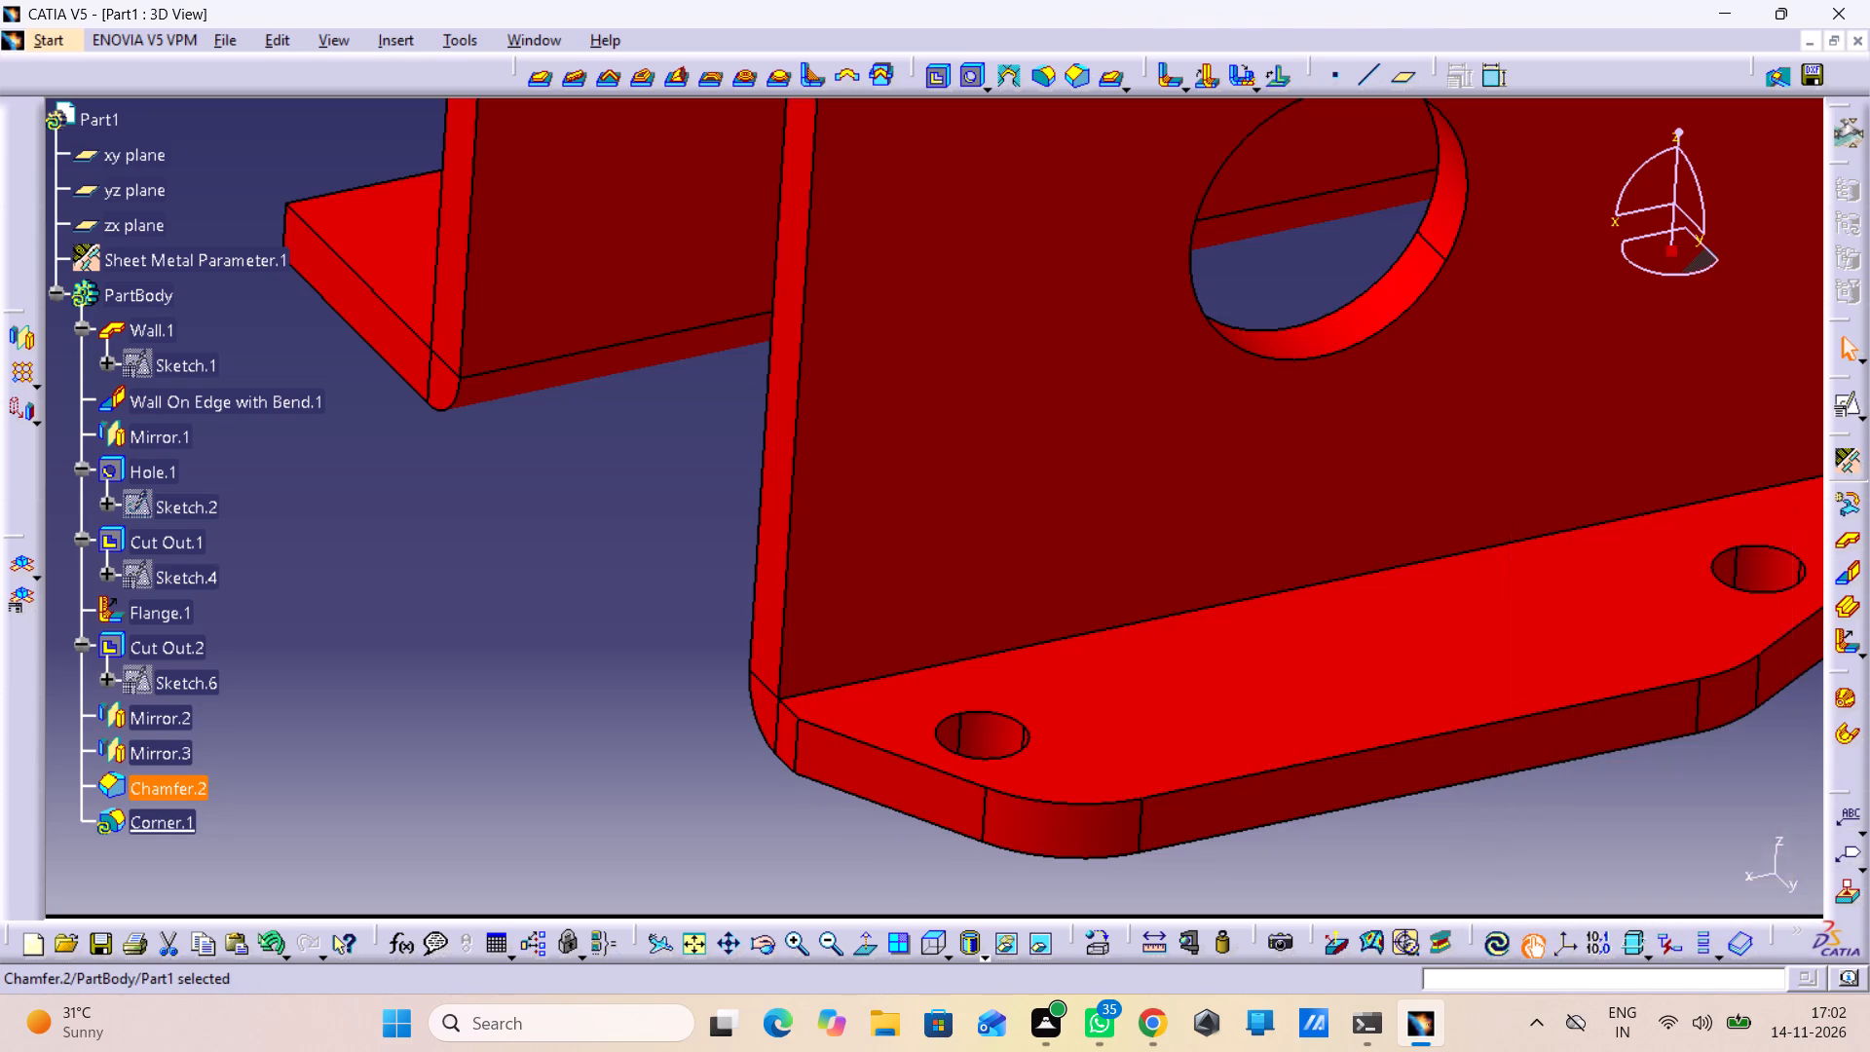
# Update the whole part and close the update diagnosis.
pyautogui.click(1496, 941)
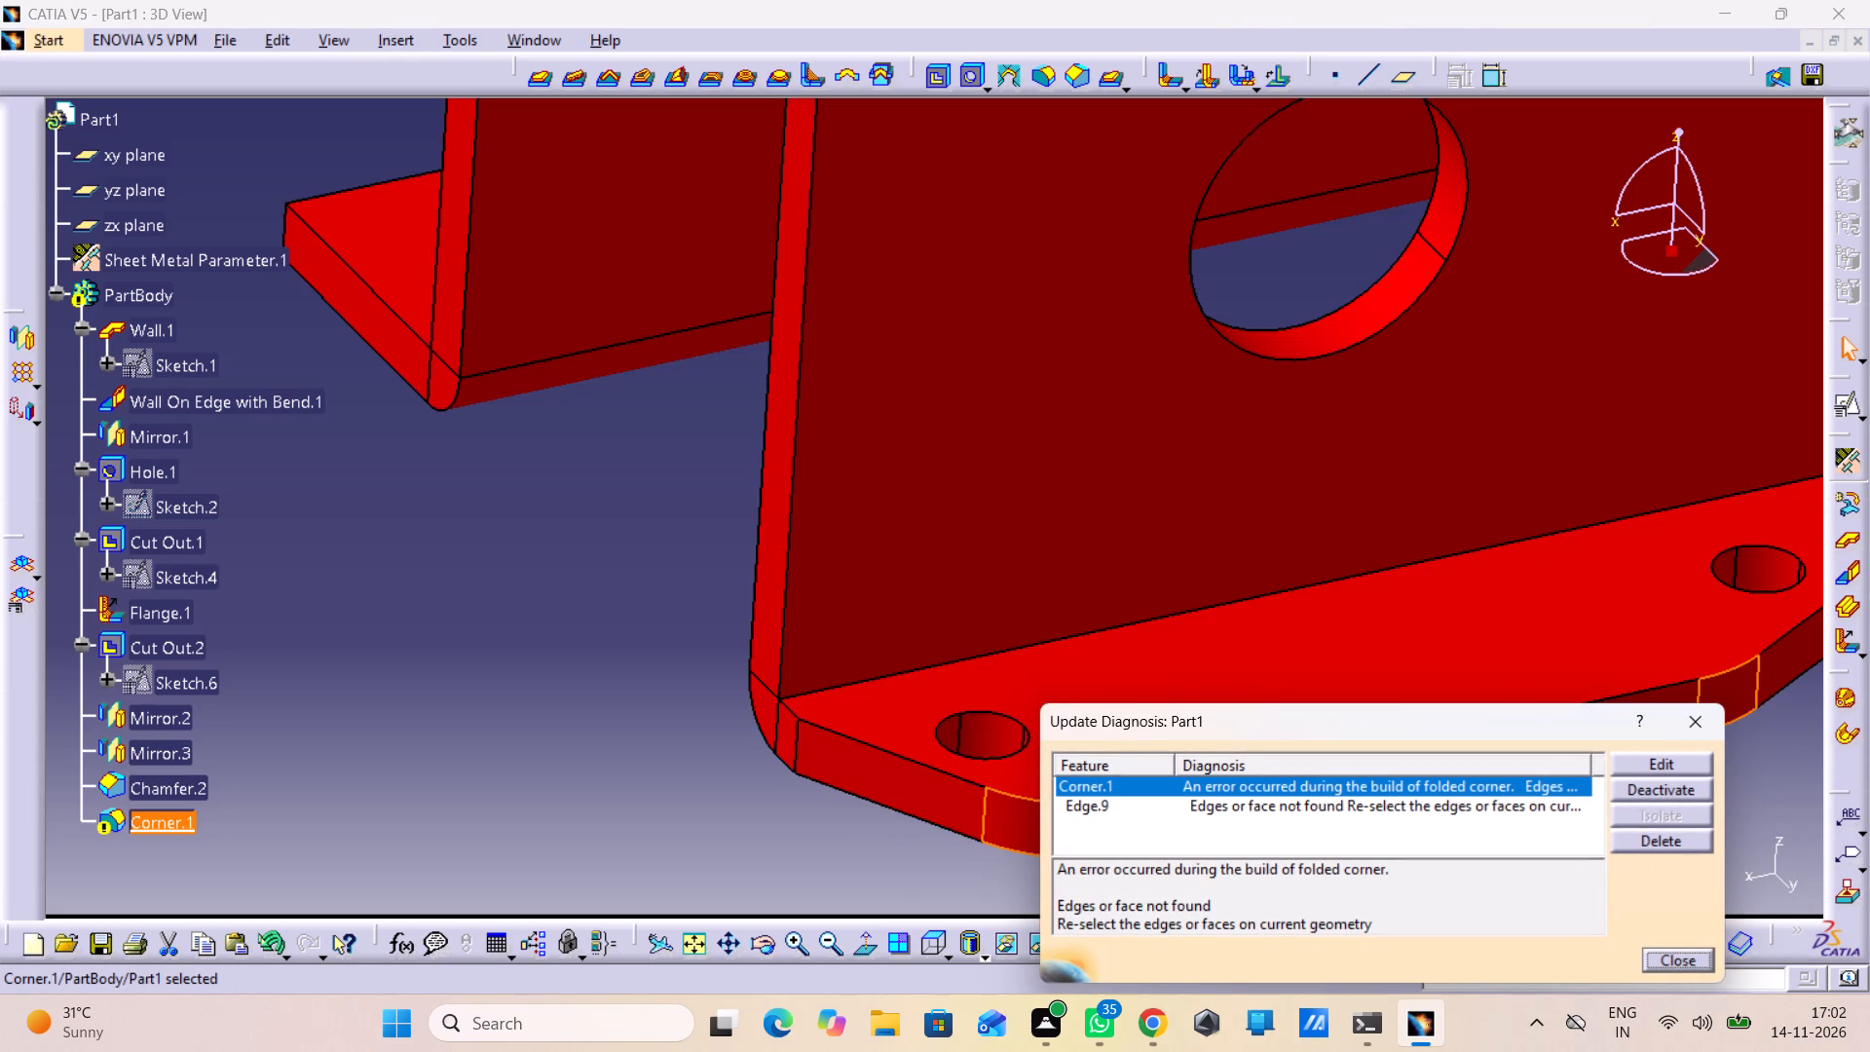
pyautogui.click(1656, 954)
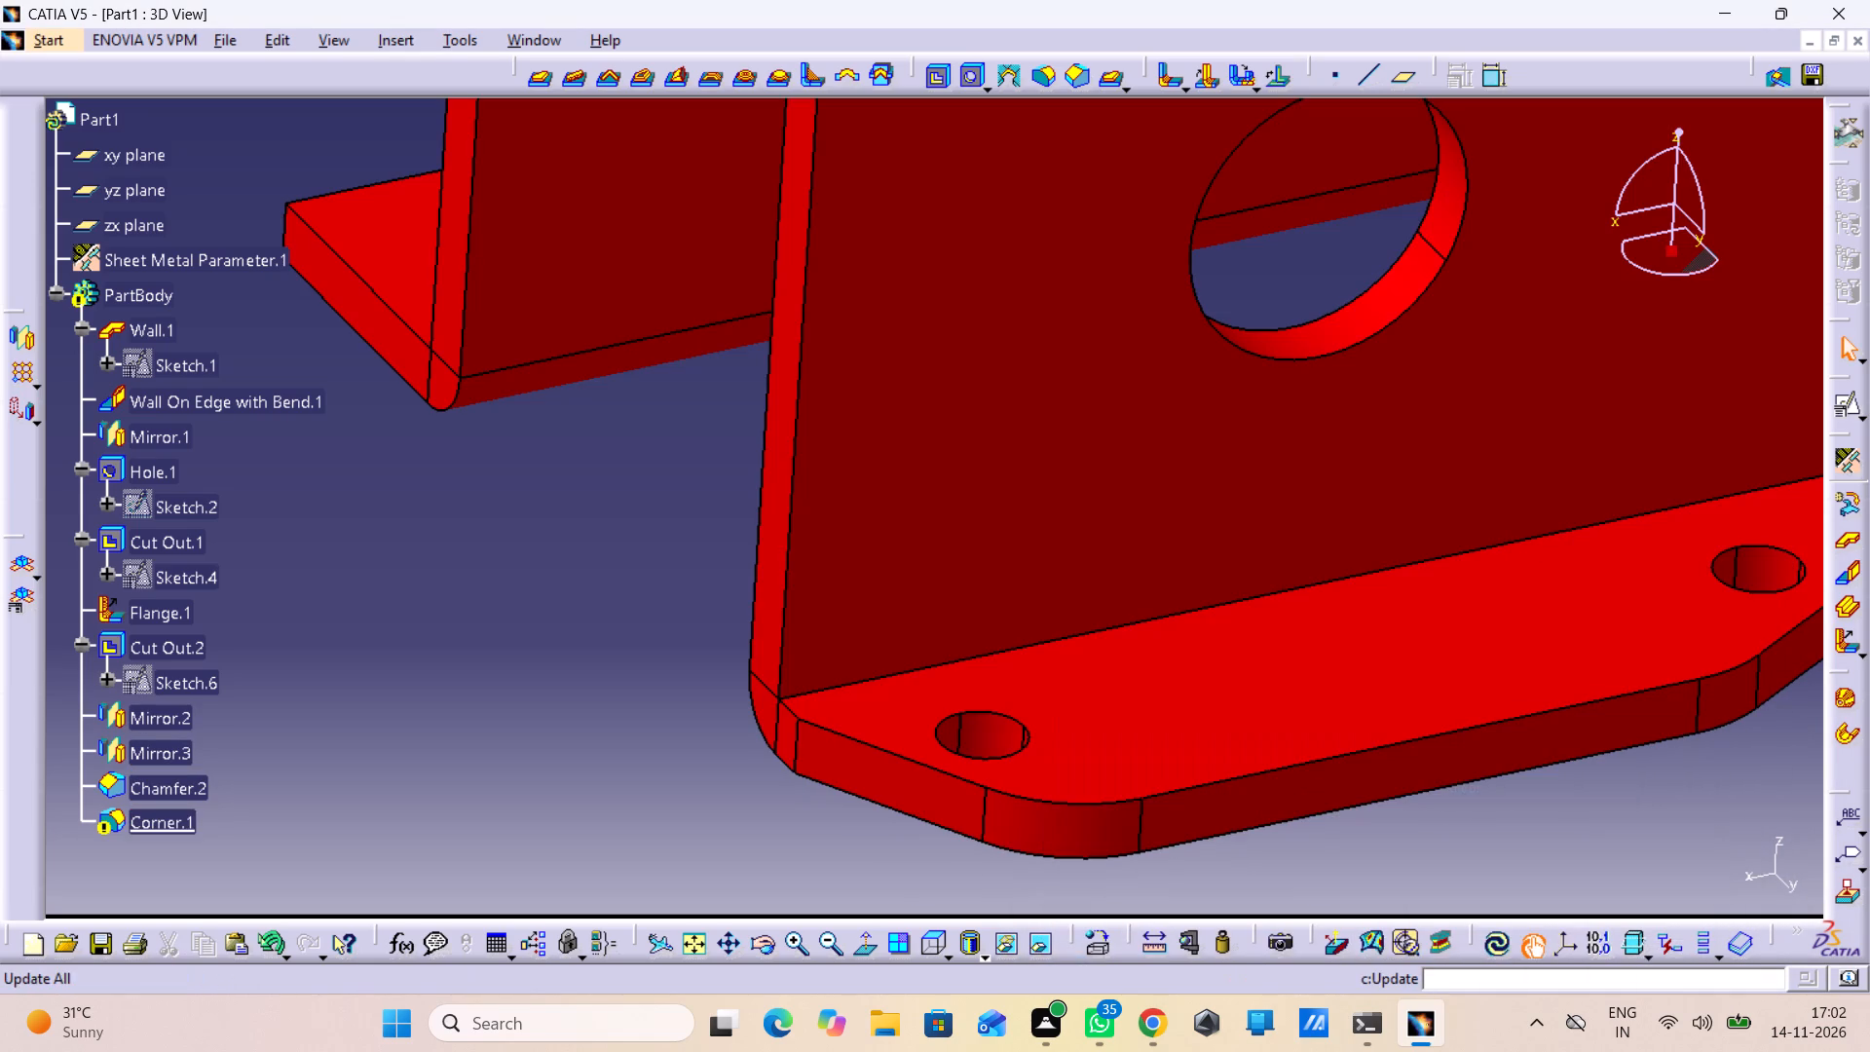
# Update the part, edit the failed corner feature from the diagnosis to keep only its remaining 5 mm edge, preview and apply it.
pyautogui.click(1497, 945)
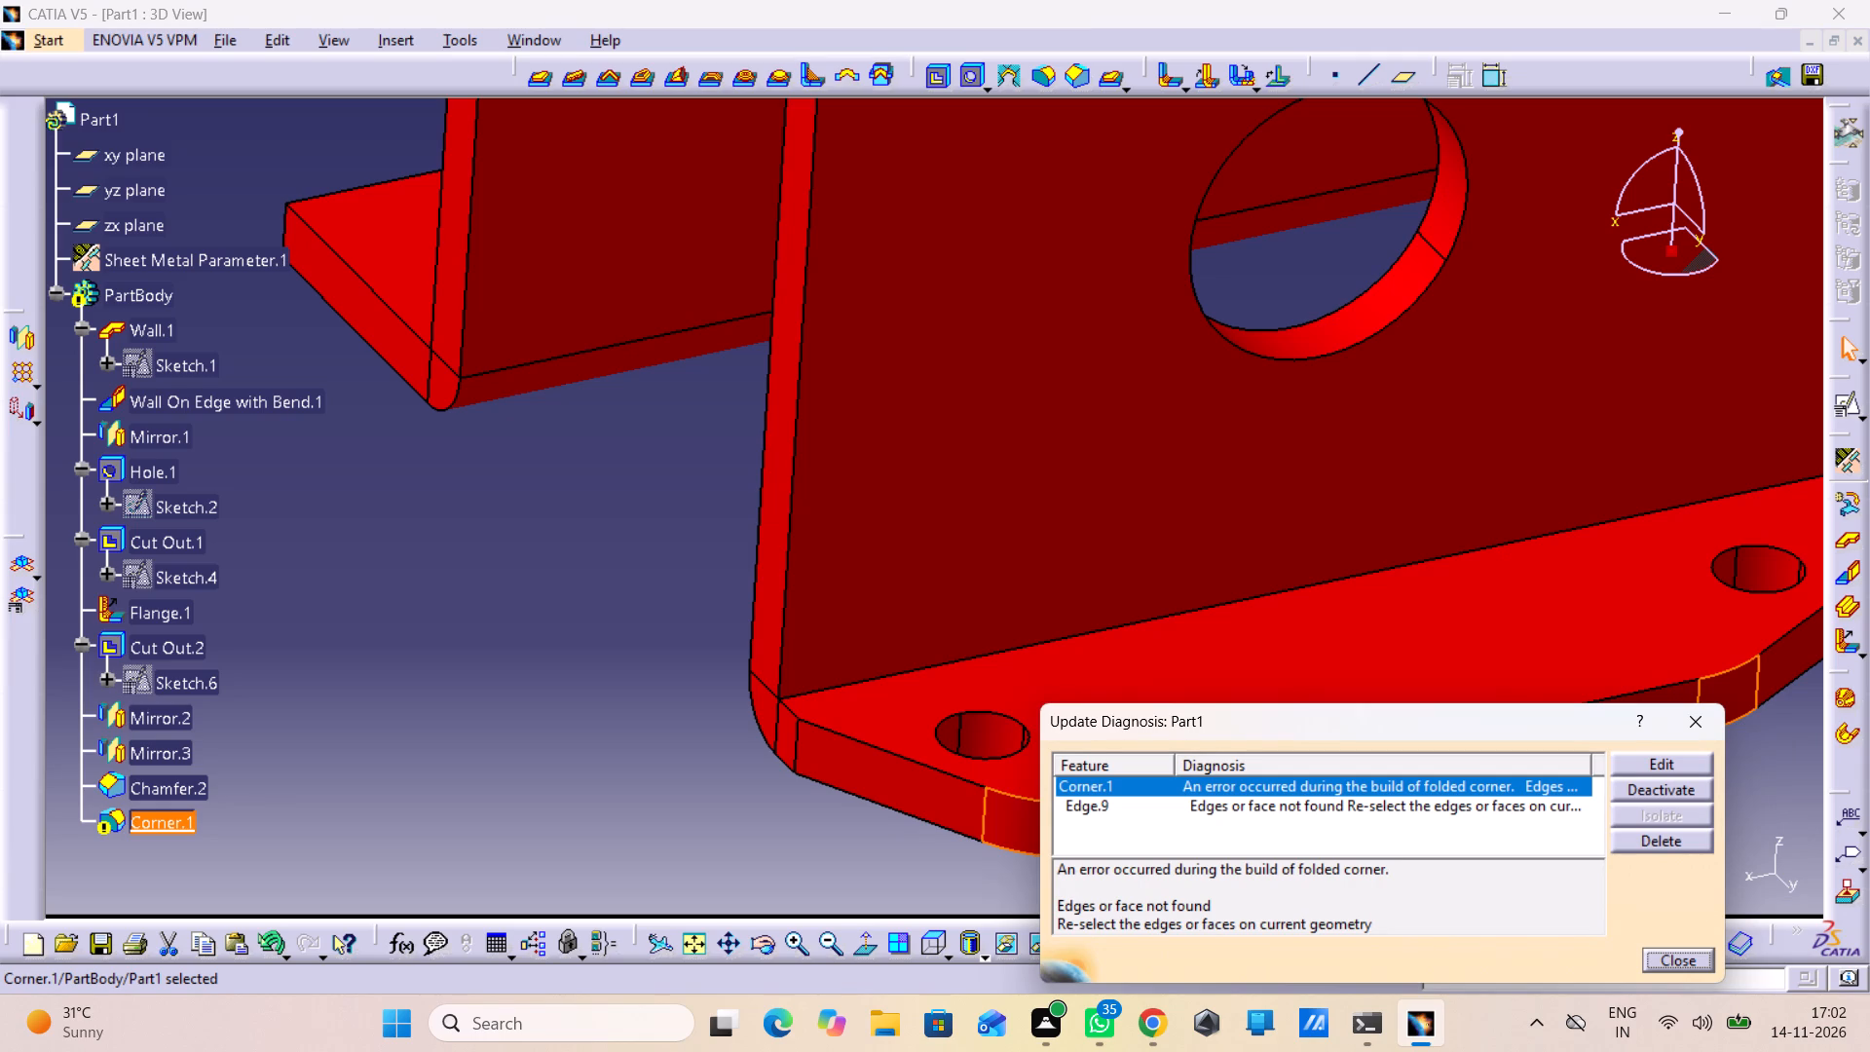
pyautogui.click(1655, 769)
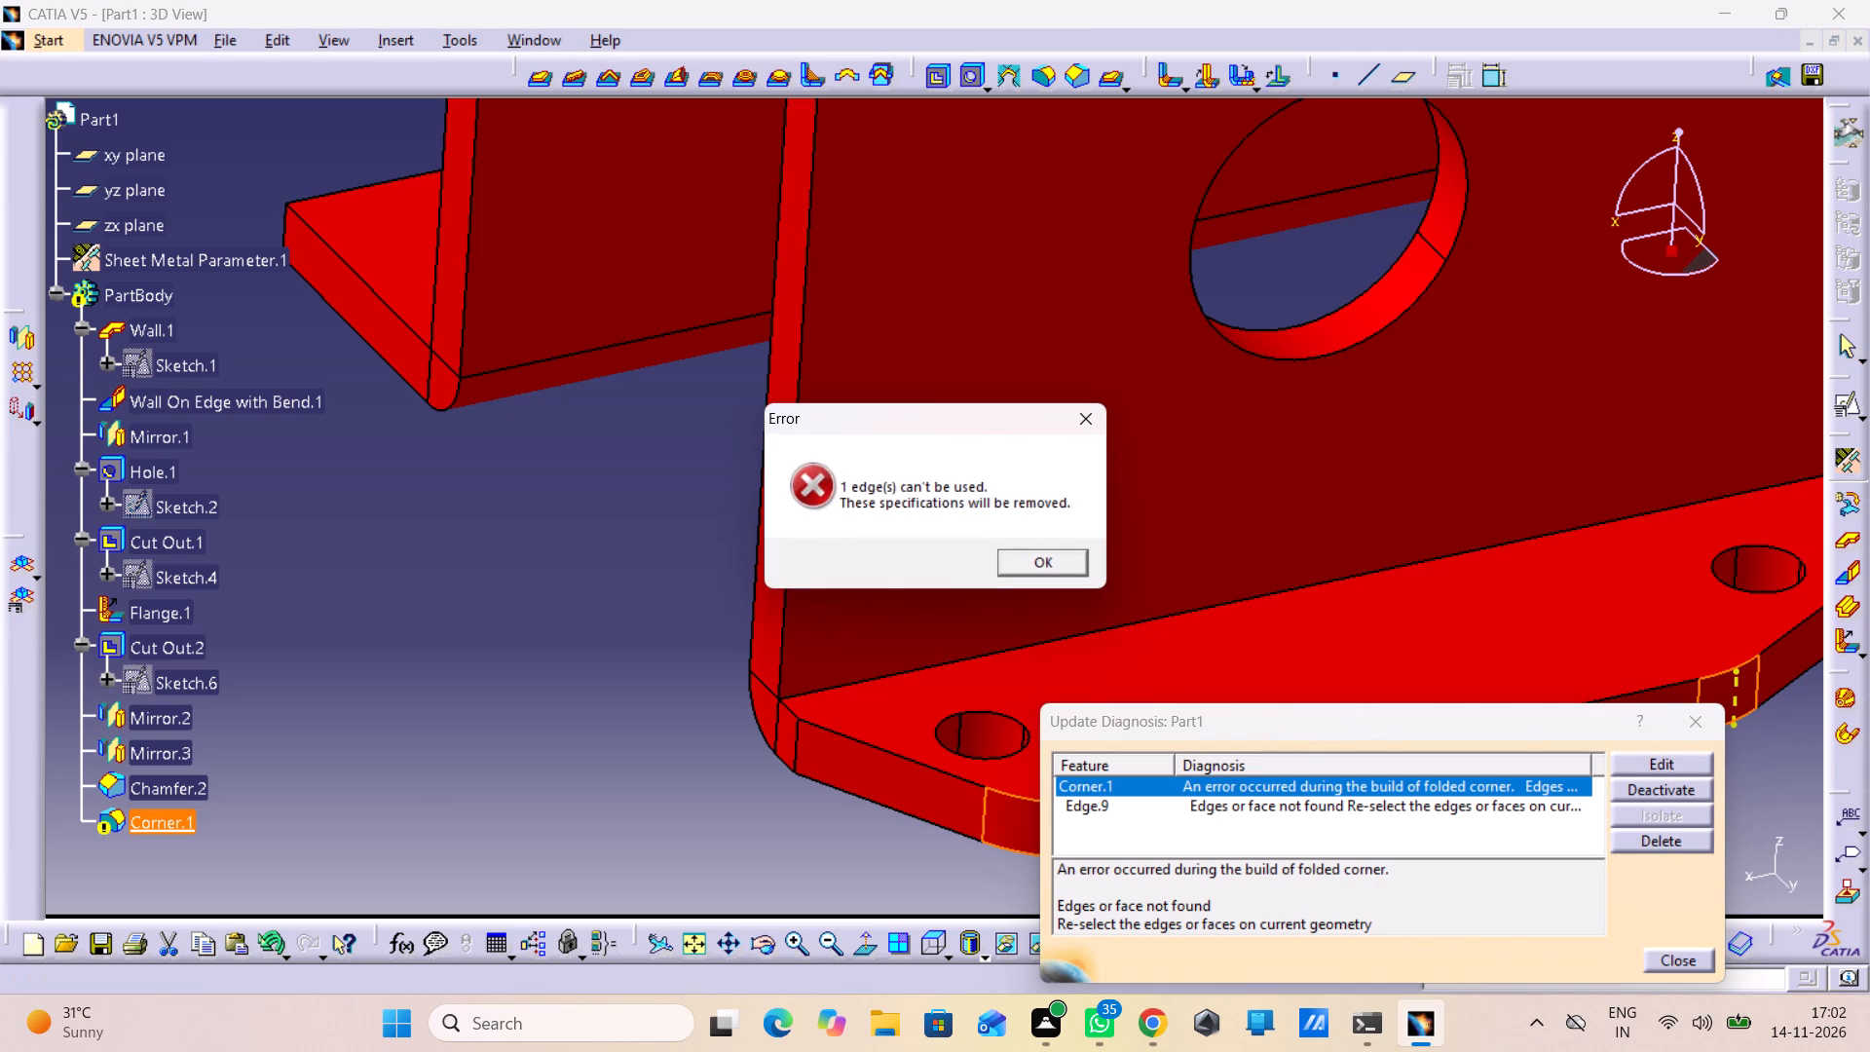
pyautogui.click(1054, 564)
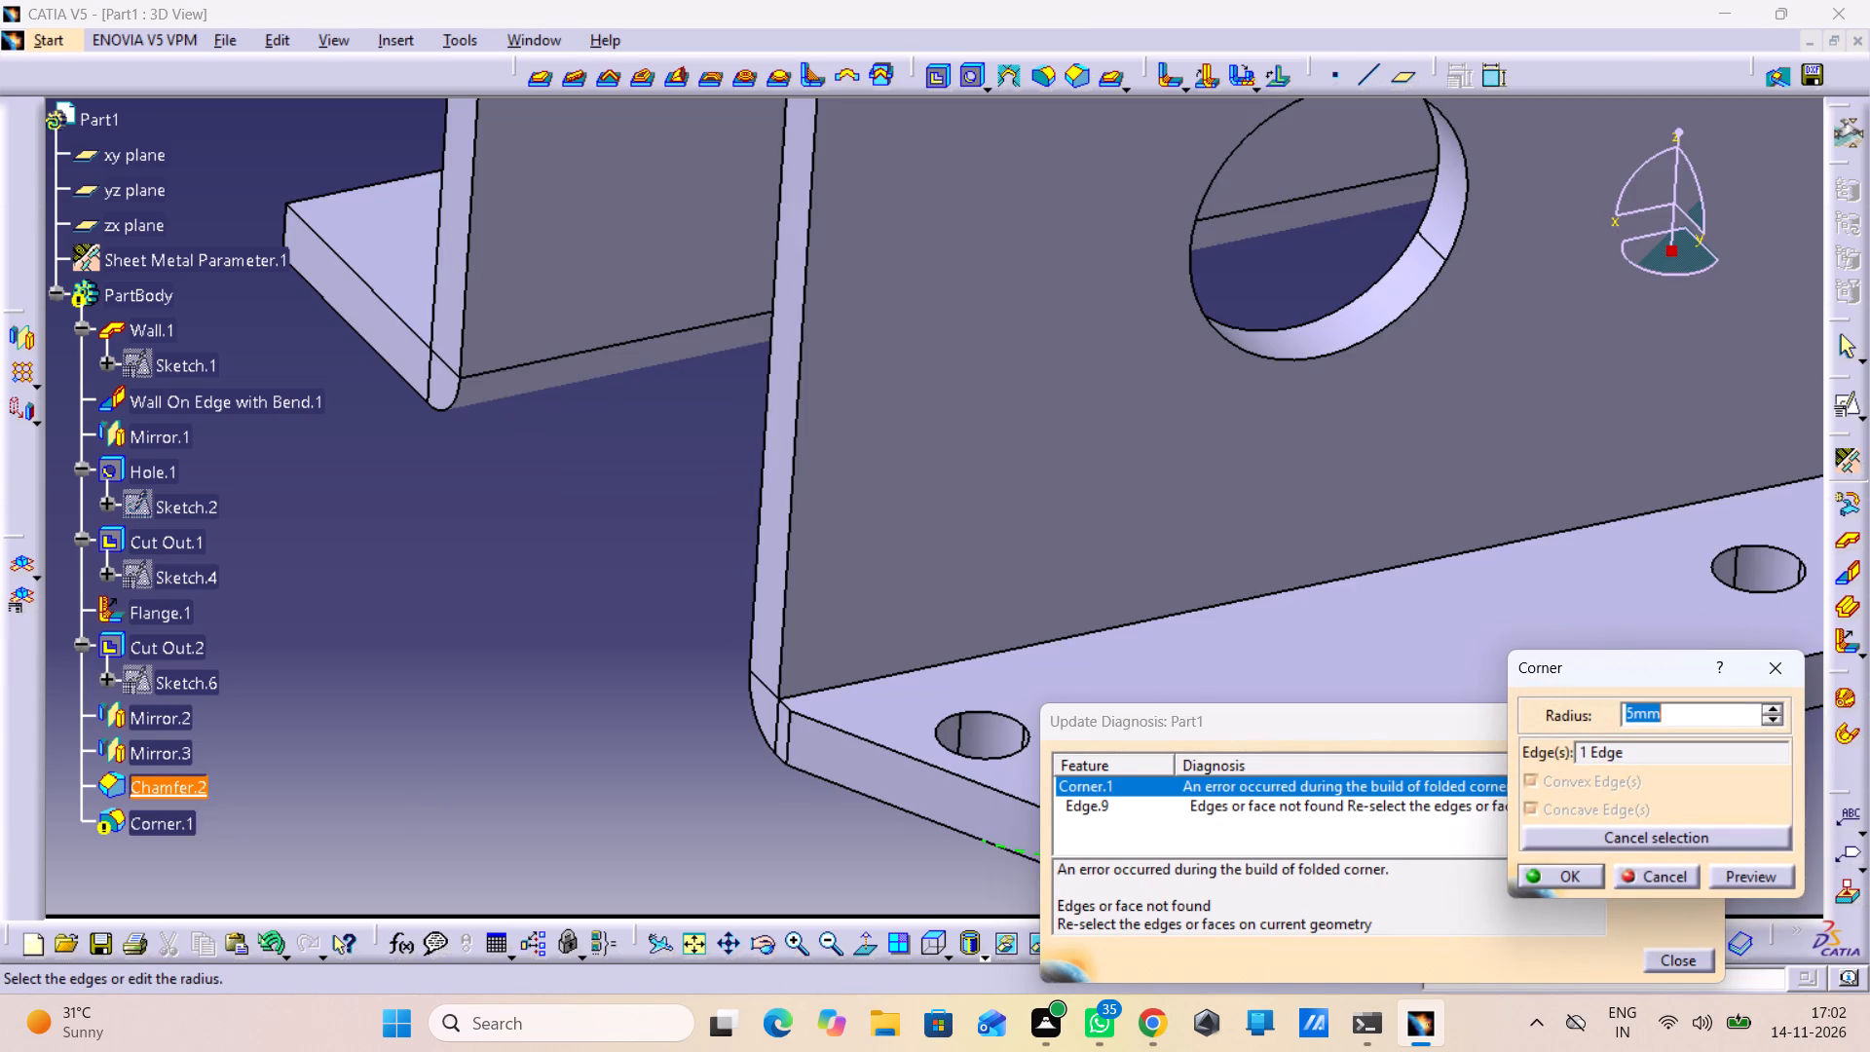
pyautogui.moveTo(1319, 677); pyautogui.dragTo(1318, 694, button='middle')
pyautogui.rightClick(1319, 677)
pyautogui.moveTo(1318, 694); pyautogui.dragTo(1146, 589, button='middle')
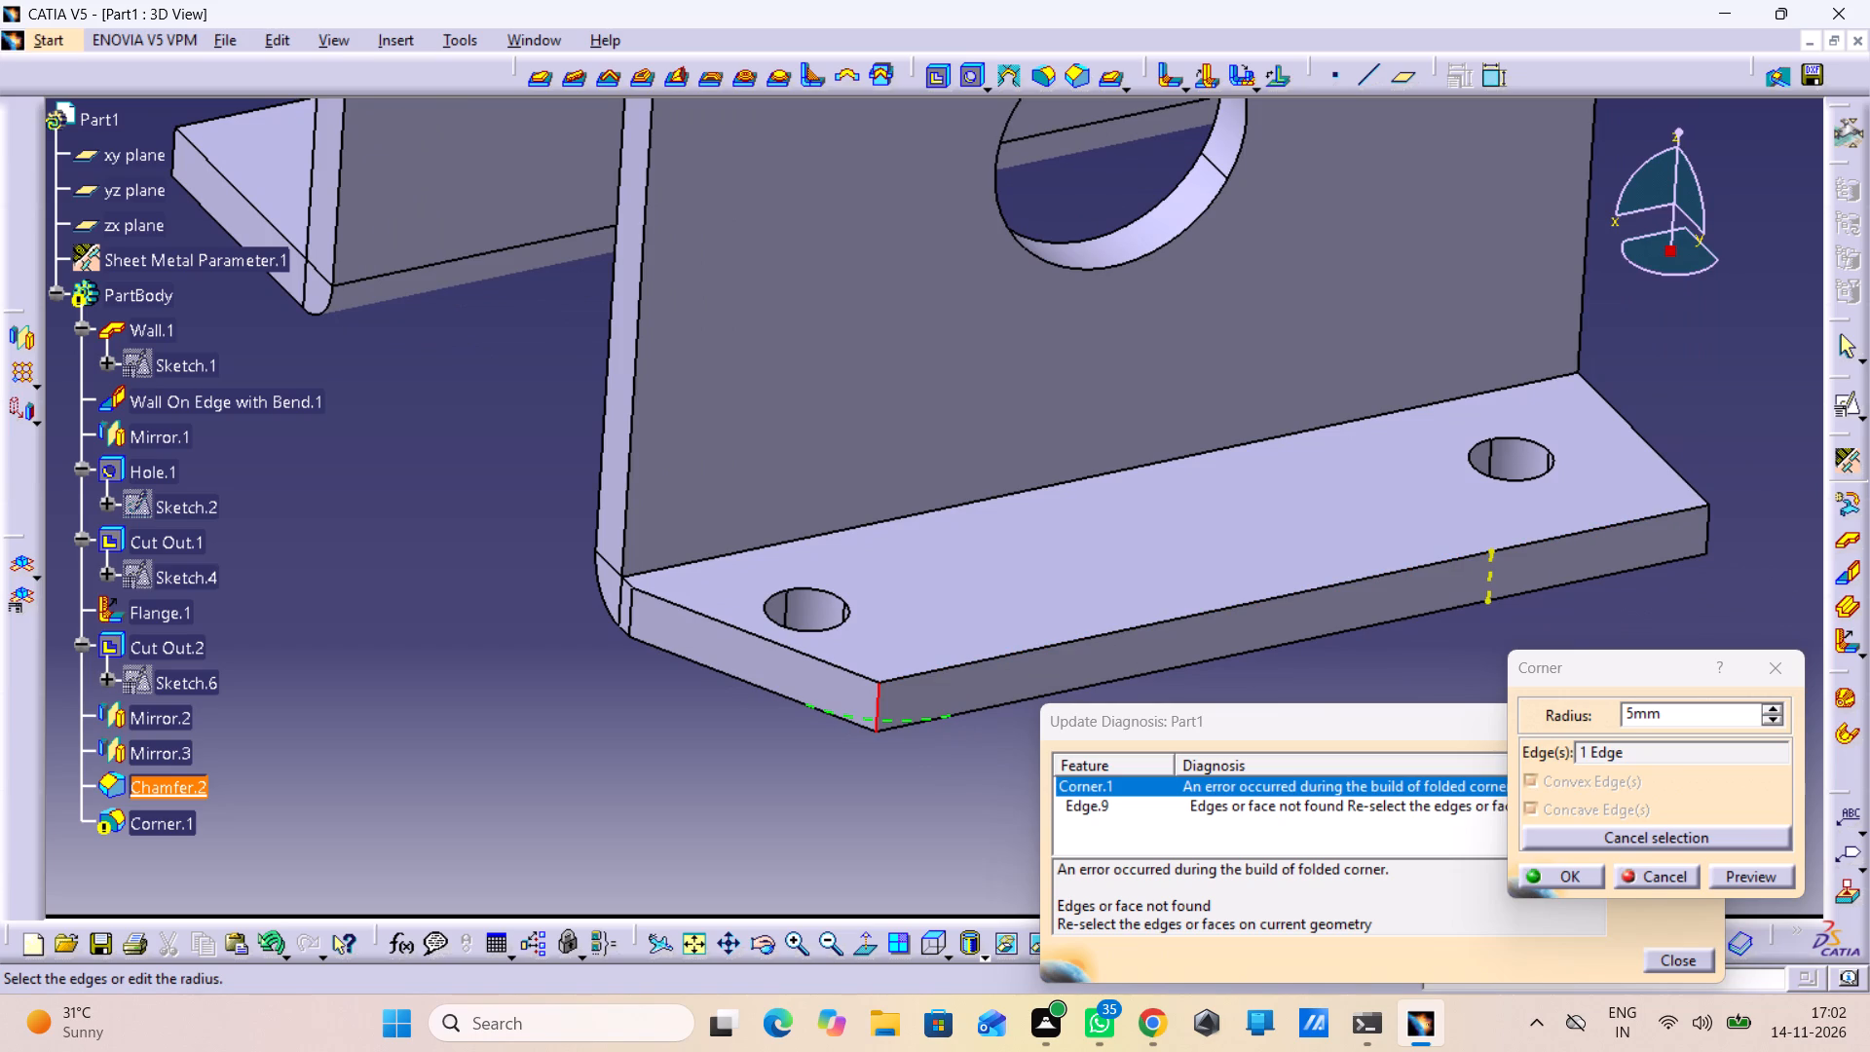
pyautogui.click(1739, 874)
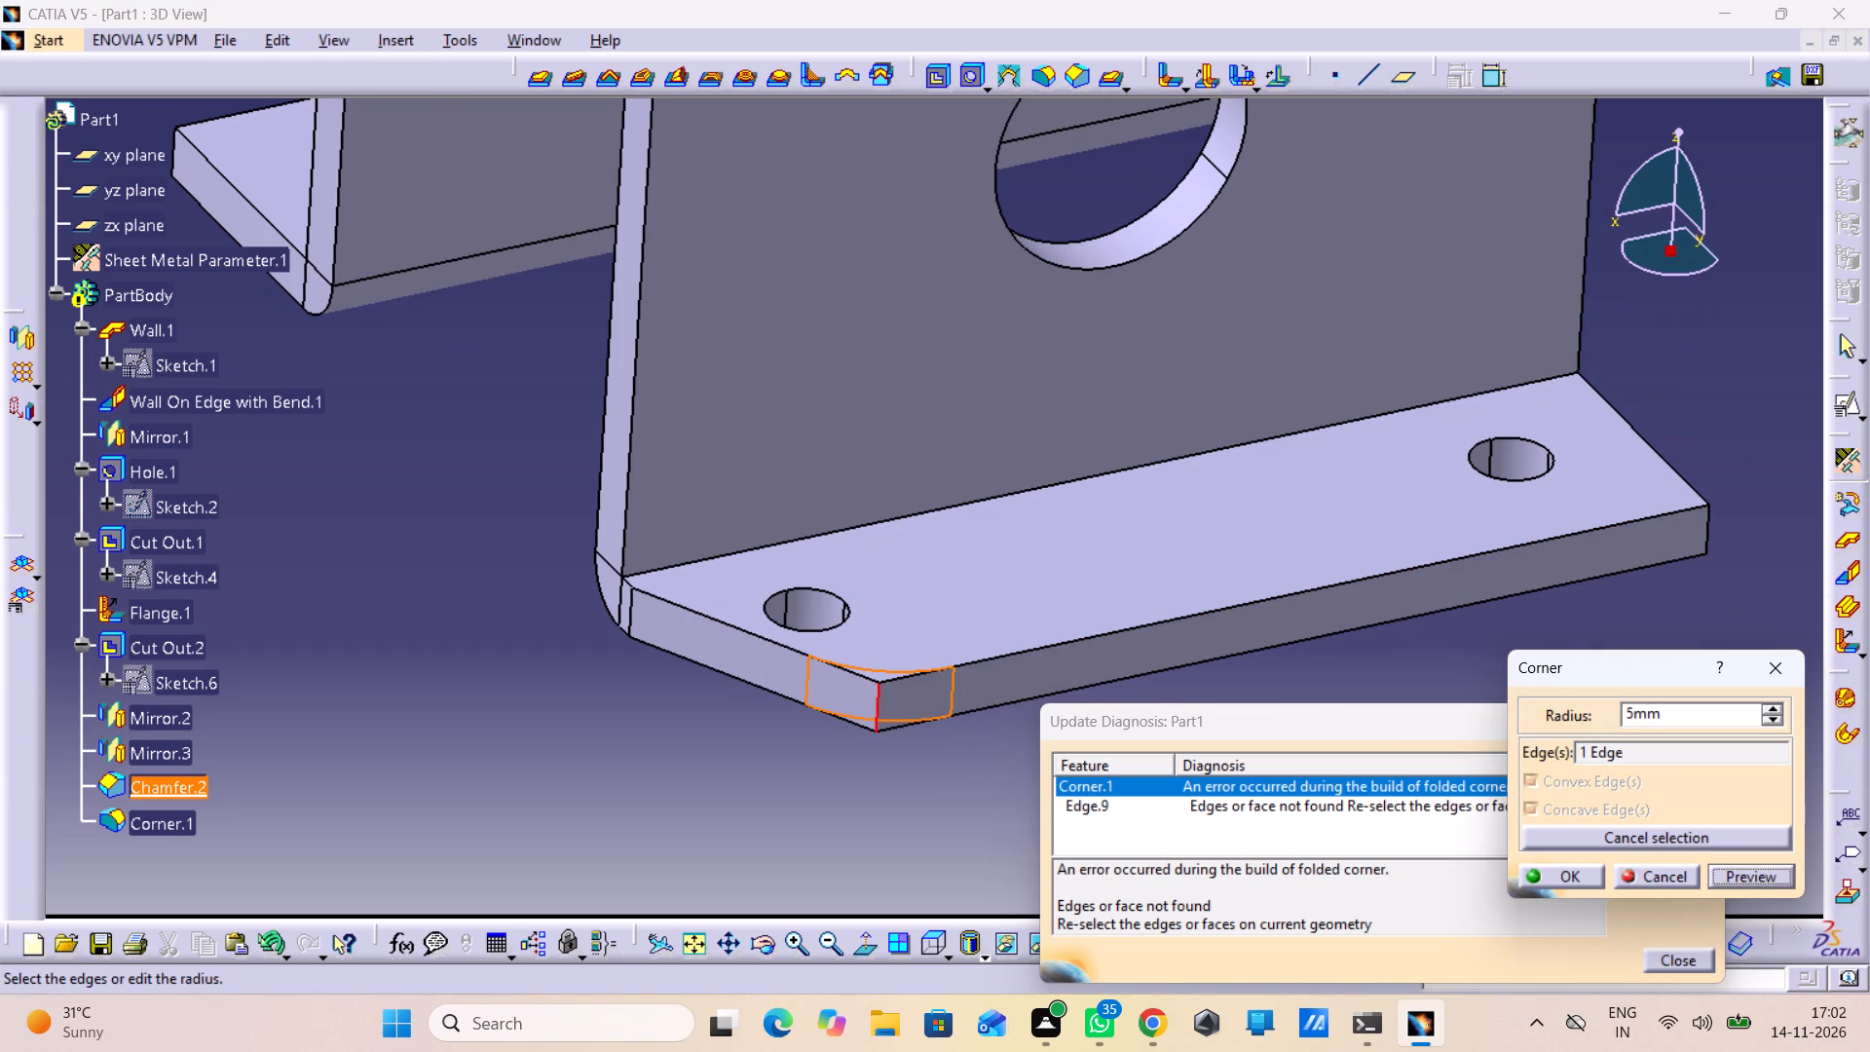
pyautogui.click(1585, 878)
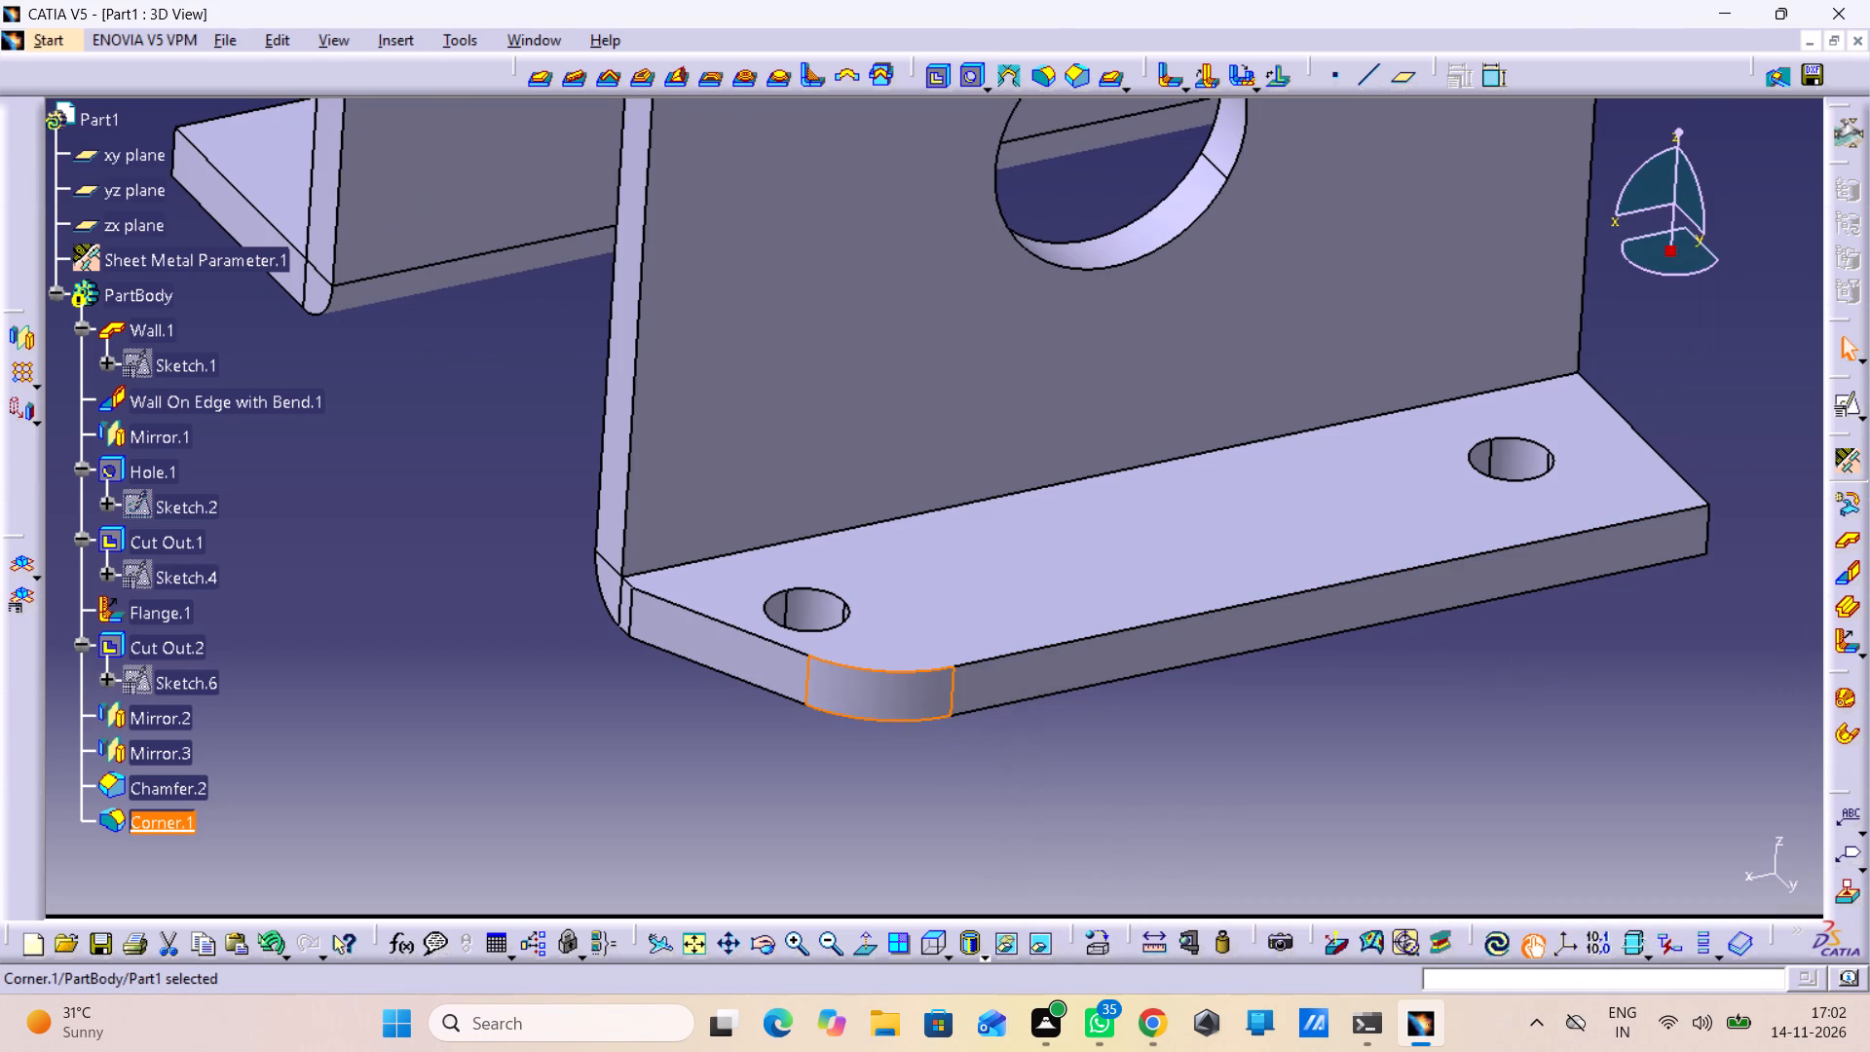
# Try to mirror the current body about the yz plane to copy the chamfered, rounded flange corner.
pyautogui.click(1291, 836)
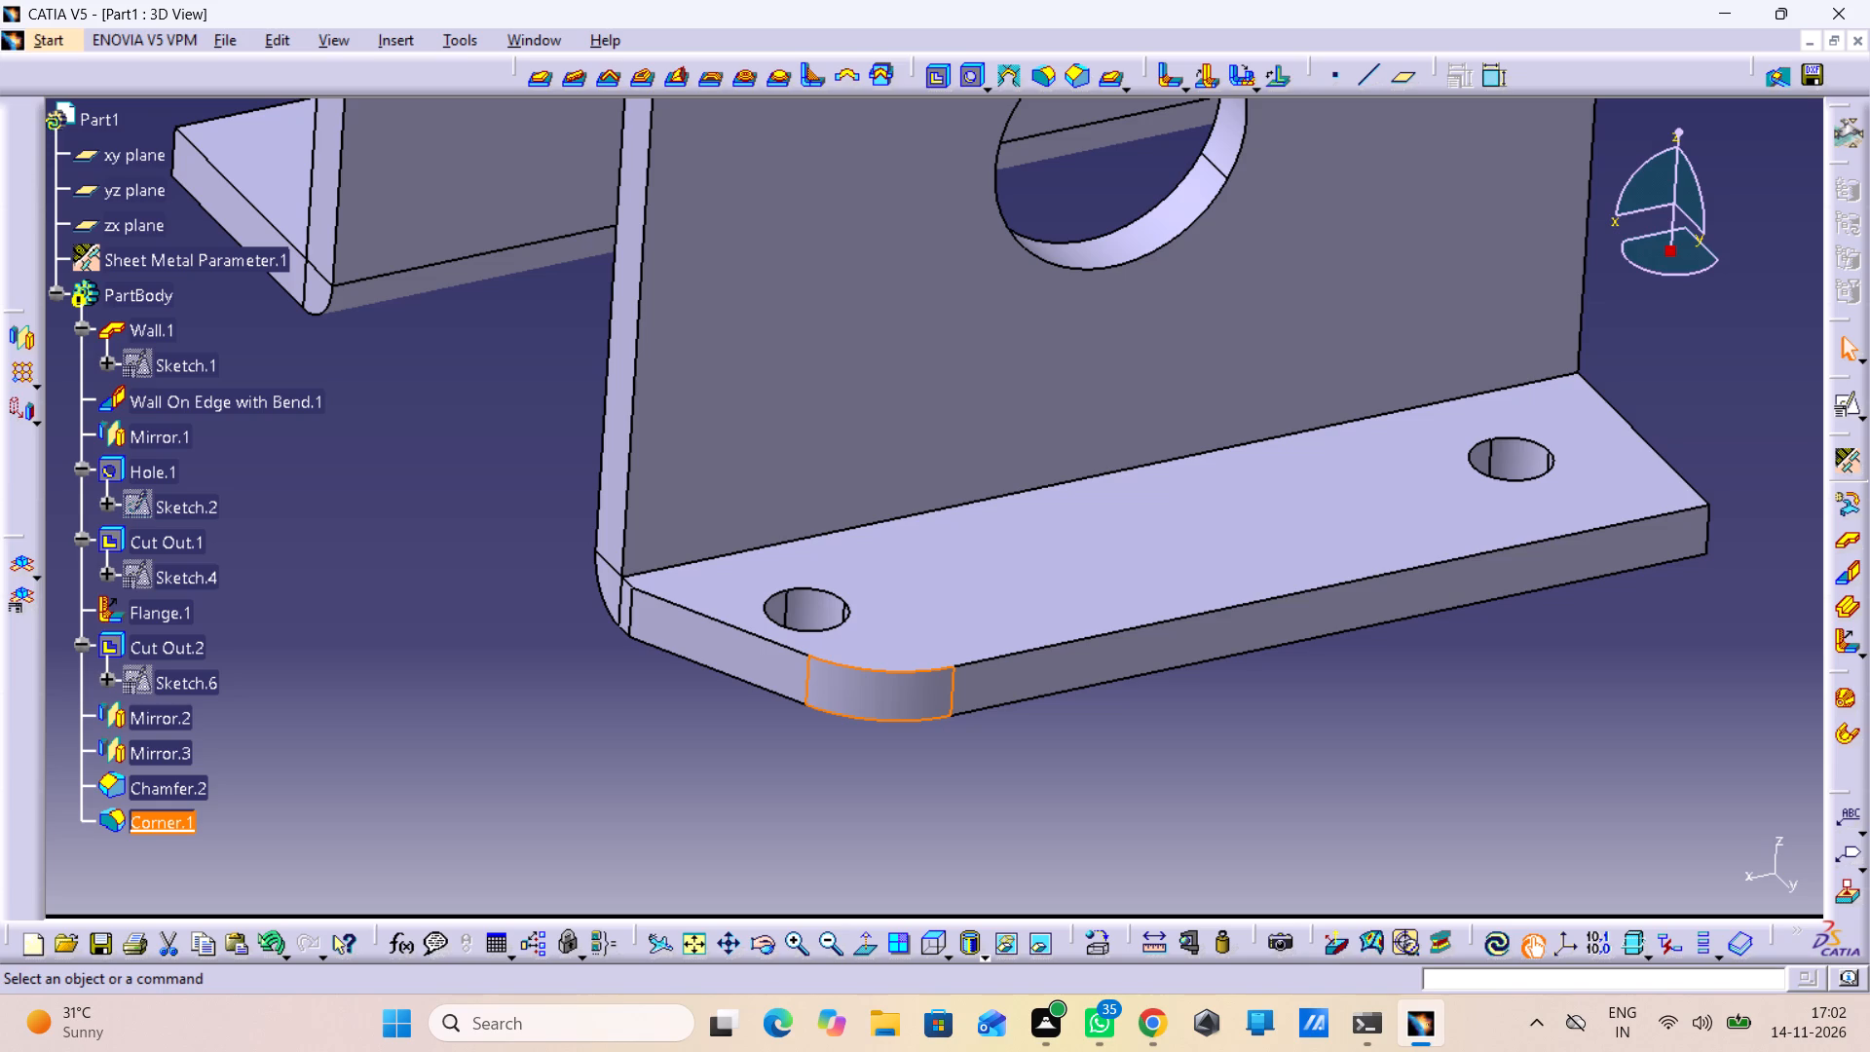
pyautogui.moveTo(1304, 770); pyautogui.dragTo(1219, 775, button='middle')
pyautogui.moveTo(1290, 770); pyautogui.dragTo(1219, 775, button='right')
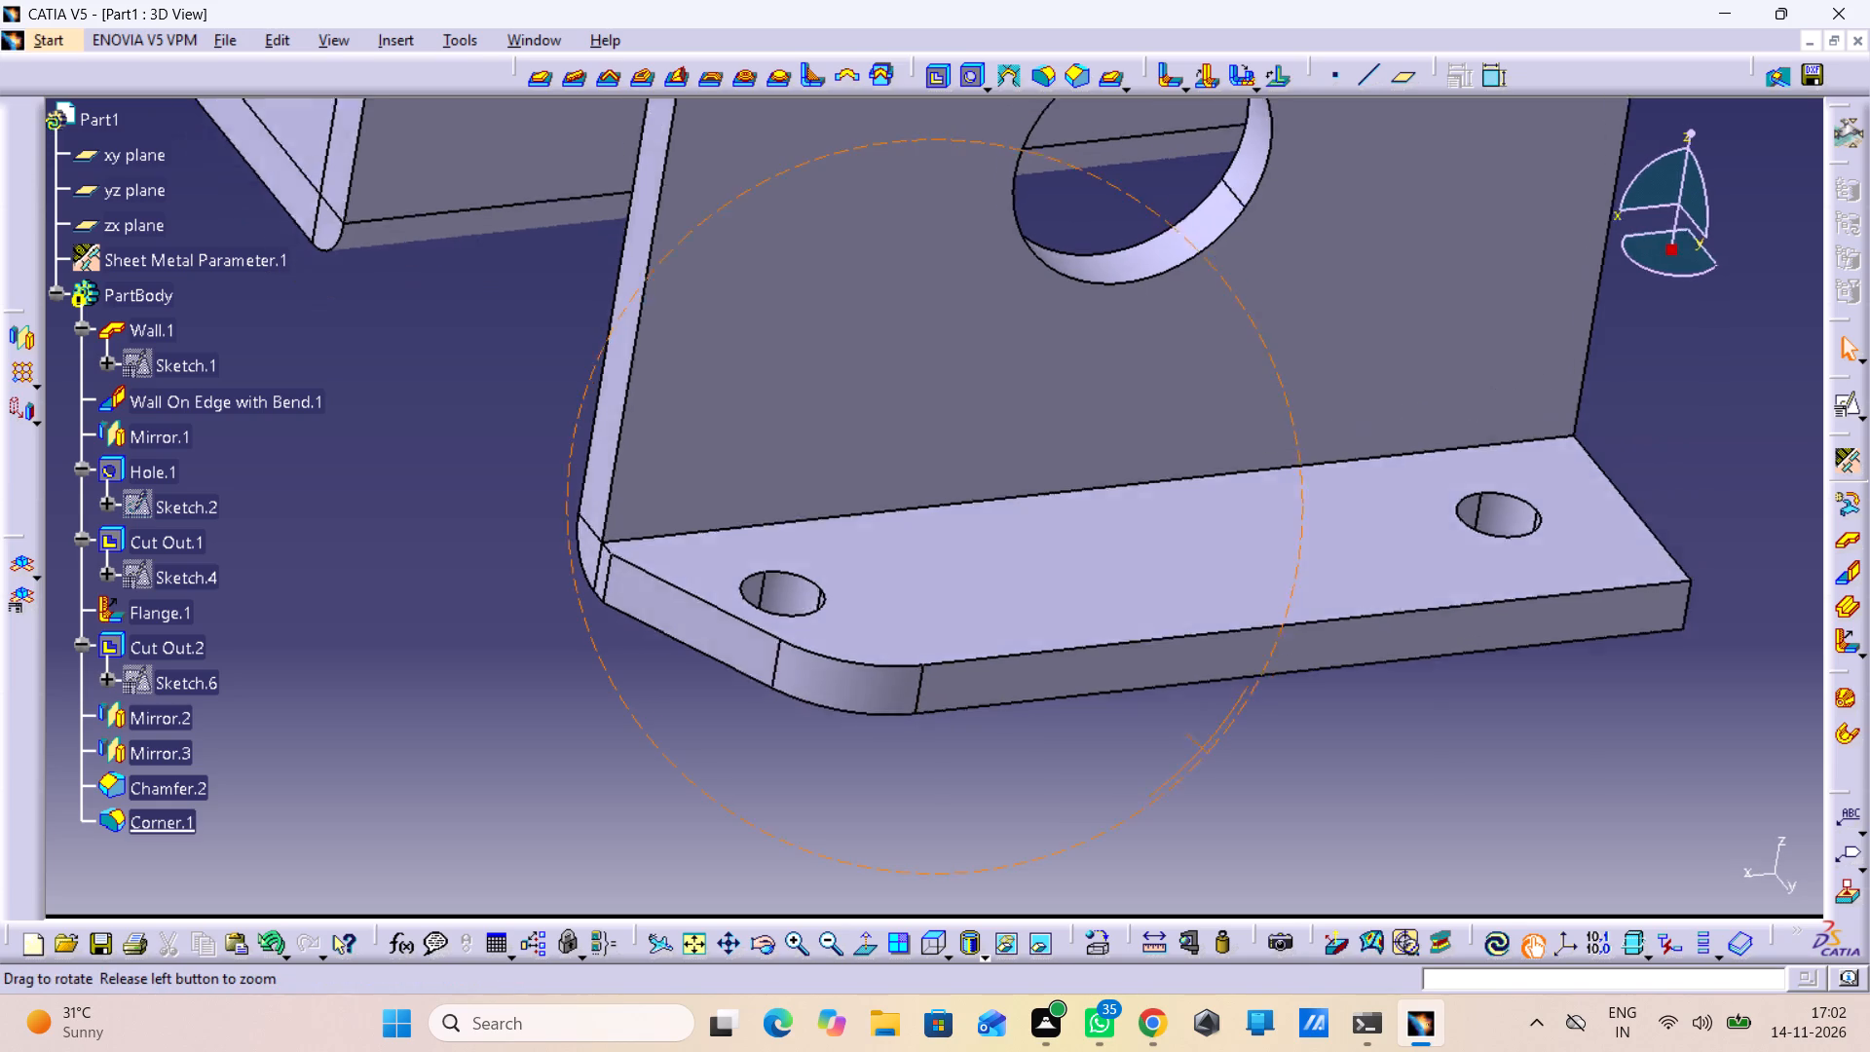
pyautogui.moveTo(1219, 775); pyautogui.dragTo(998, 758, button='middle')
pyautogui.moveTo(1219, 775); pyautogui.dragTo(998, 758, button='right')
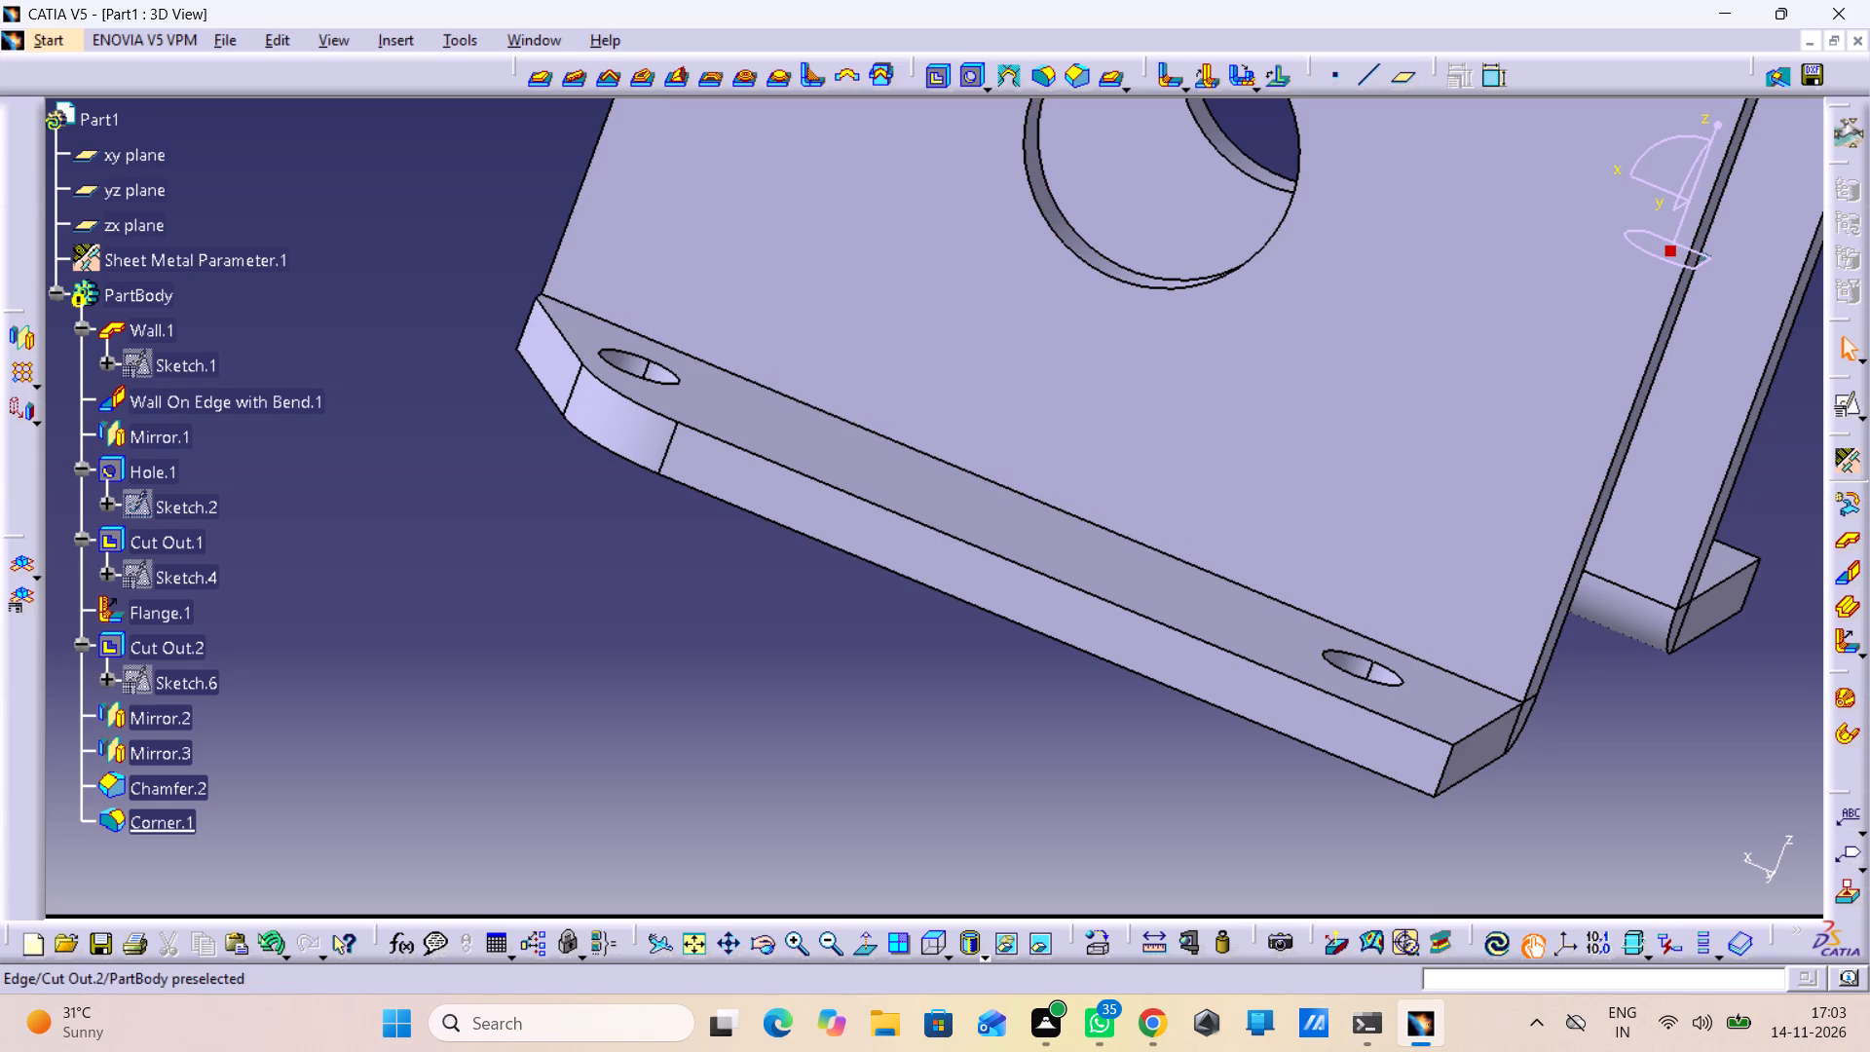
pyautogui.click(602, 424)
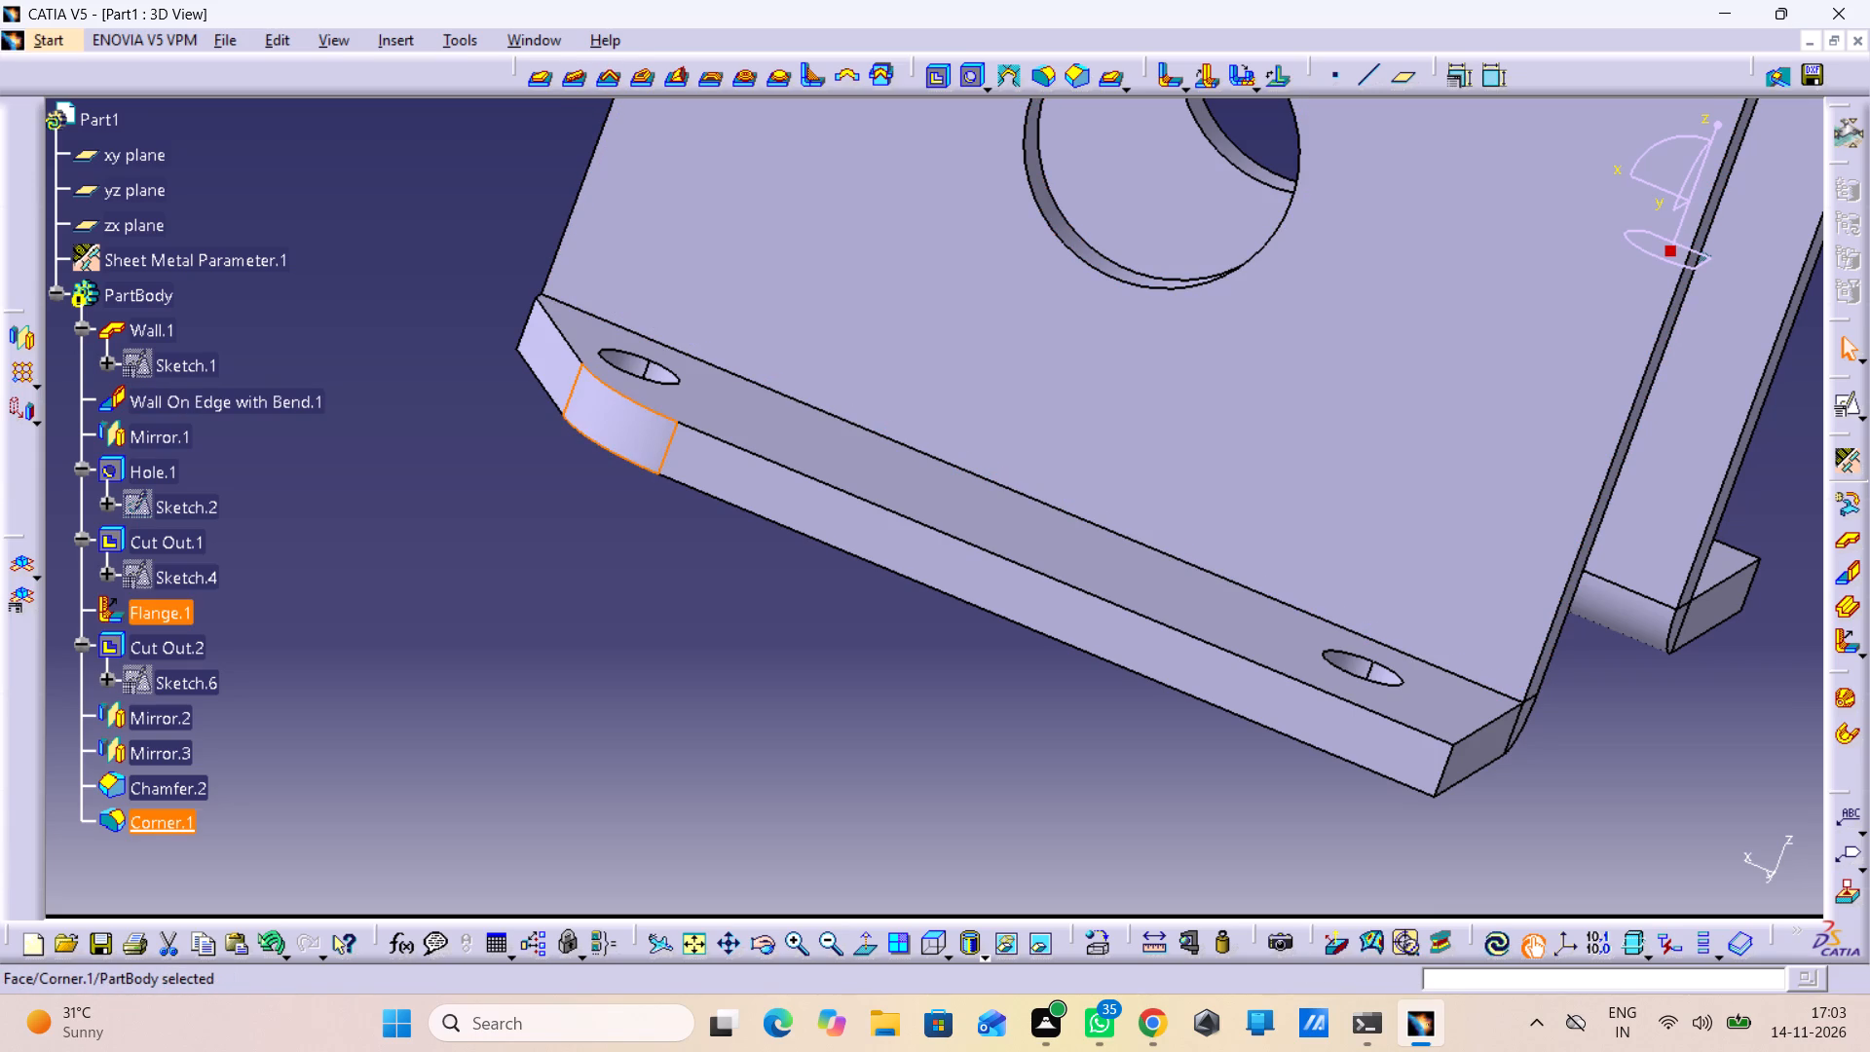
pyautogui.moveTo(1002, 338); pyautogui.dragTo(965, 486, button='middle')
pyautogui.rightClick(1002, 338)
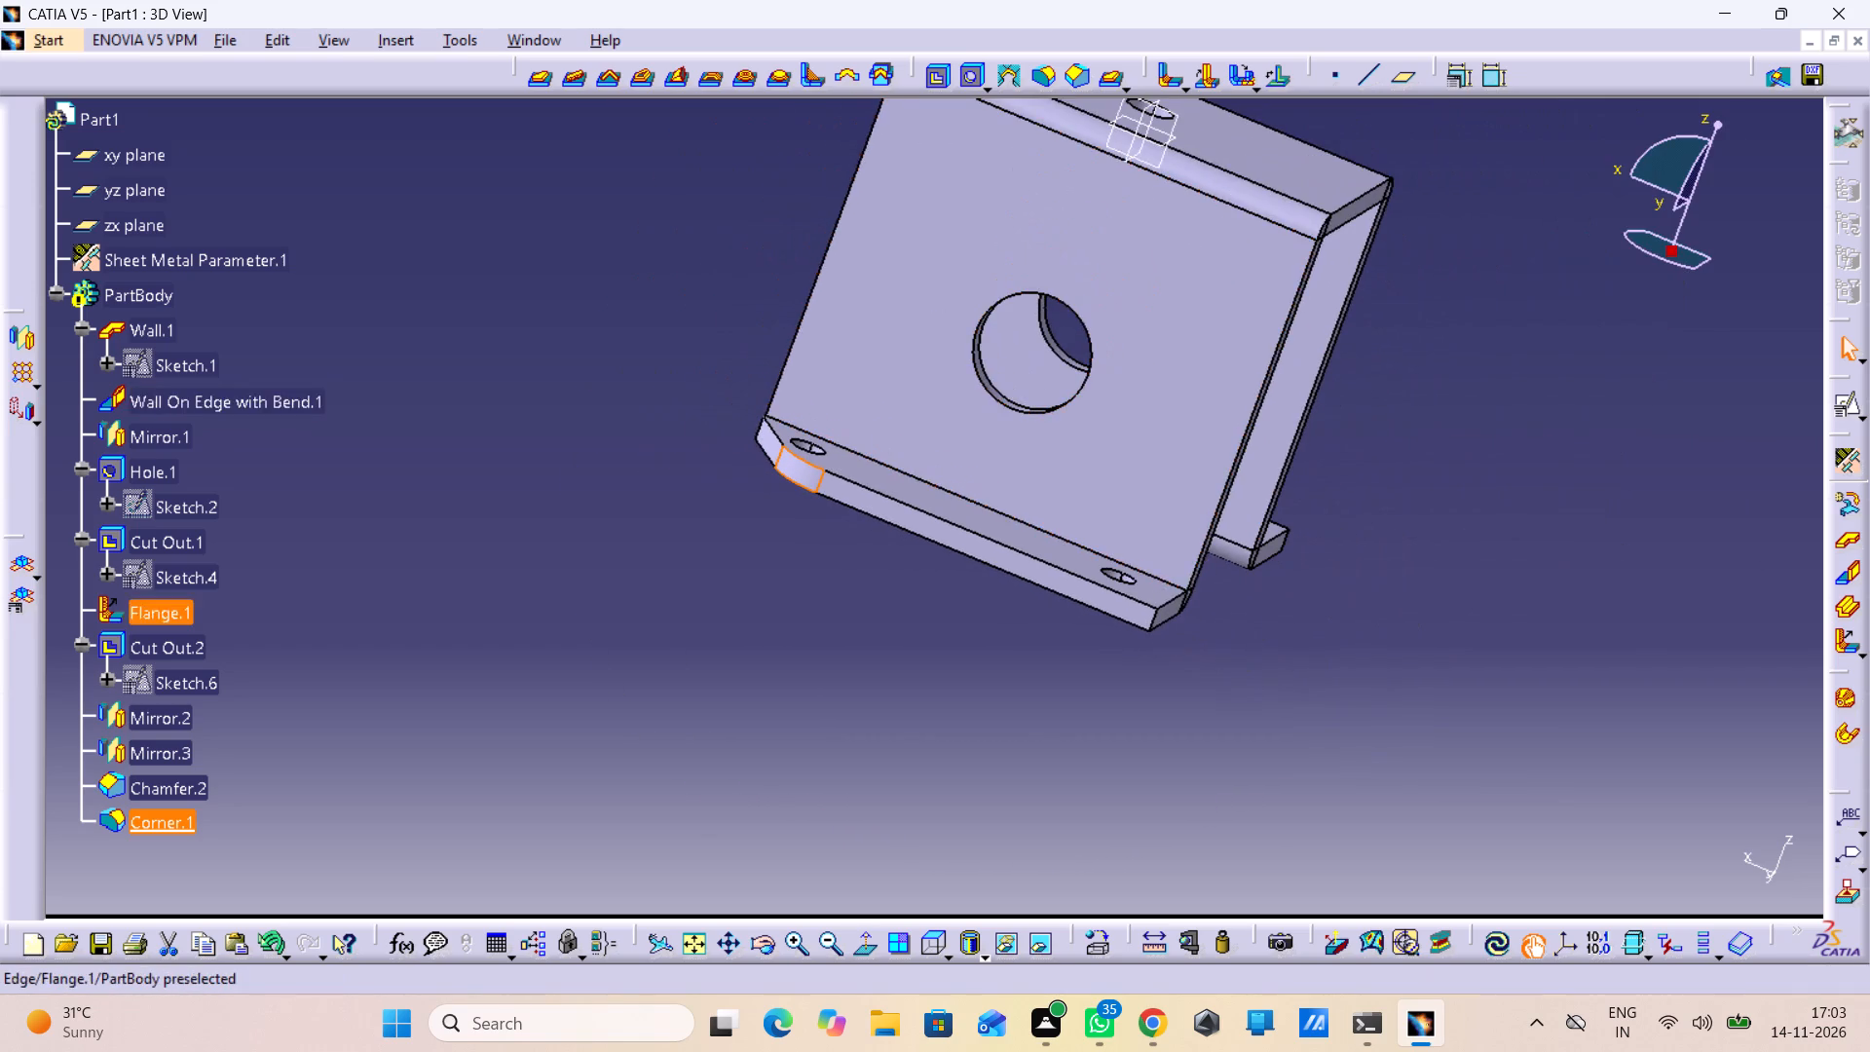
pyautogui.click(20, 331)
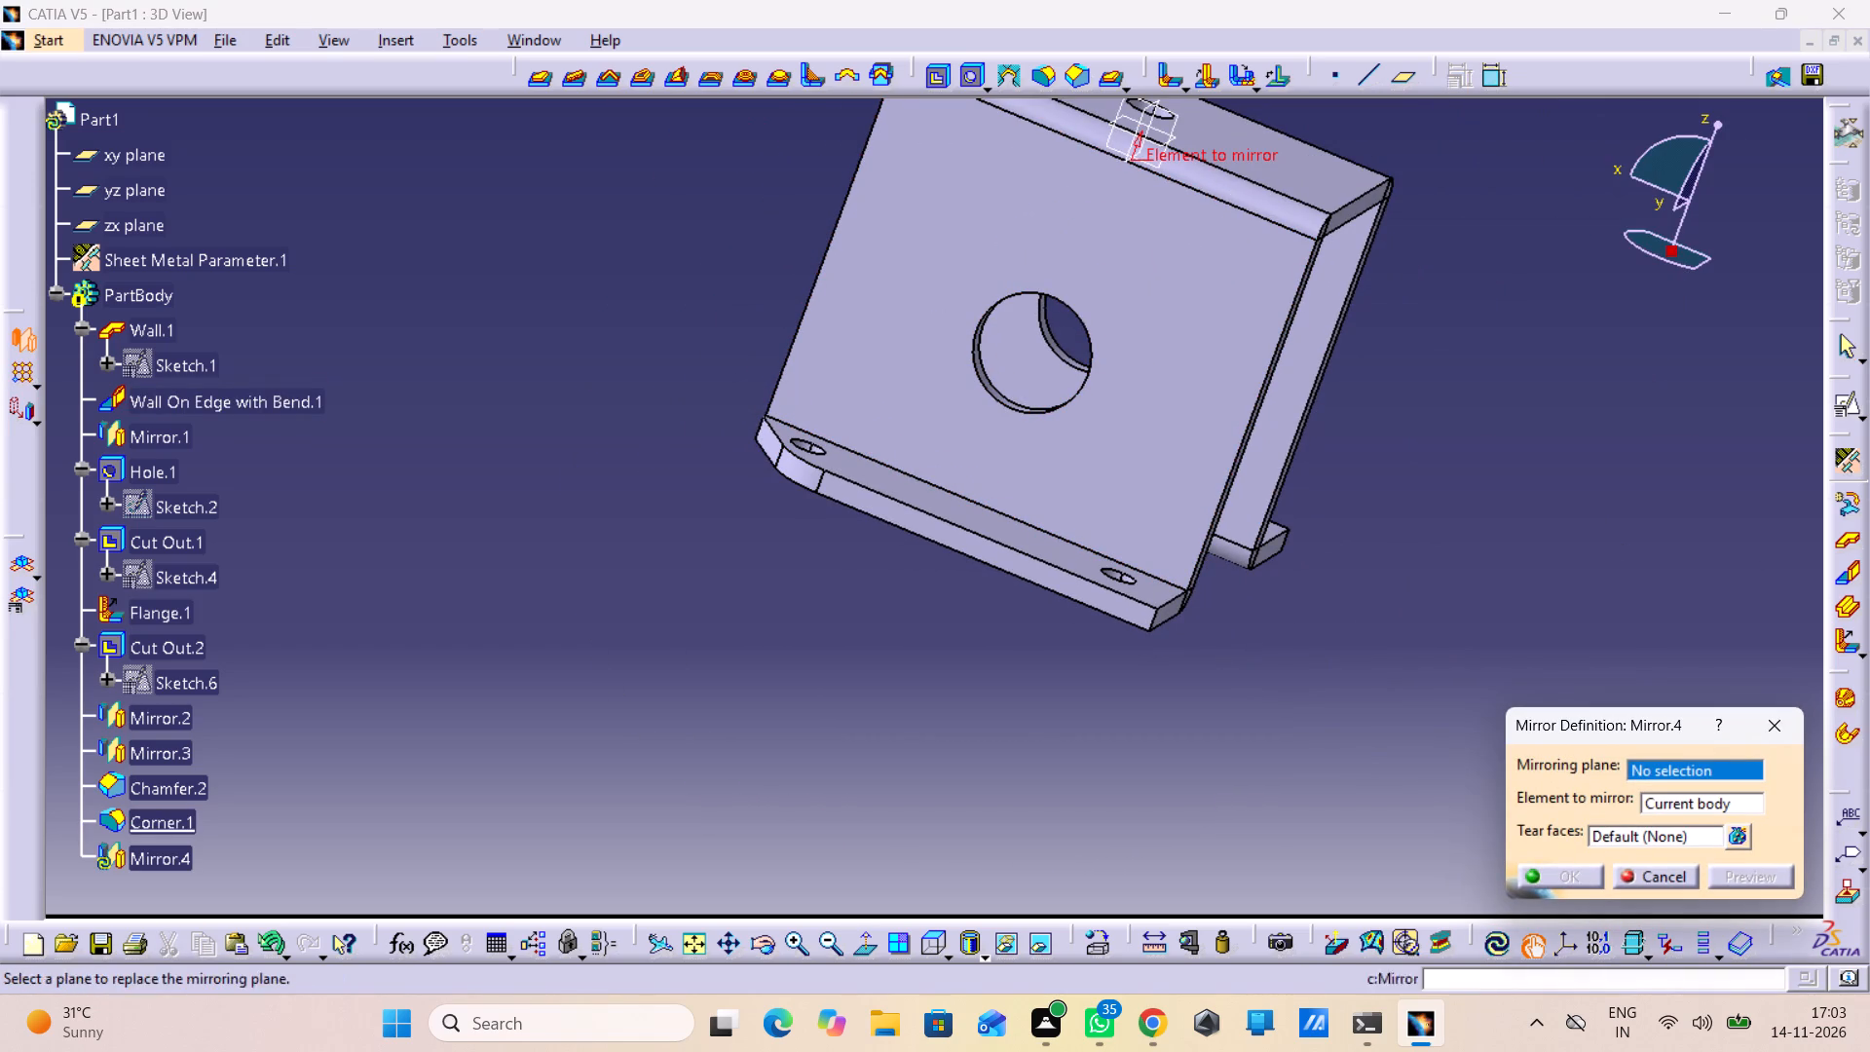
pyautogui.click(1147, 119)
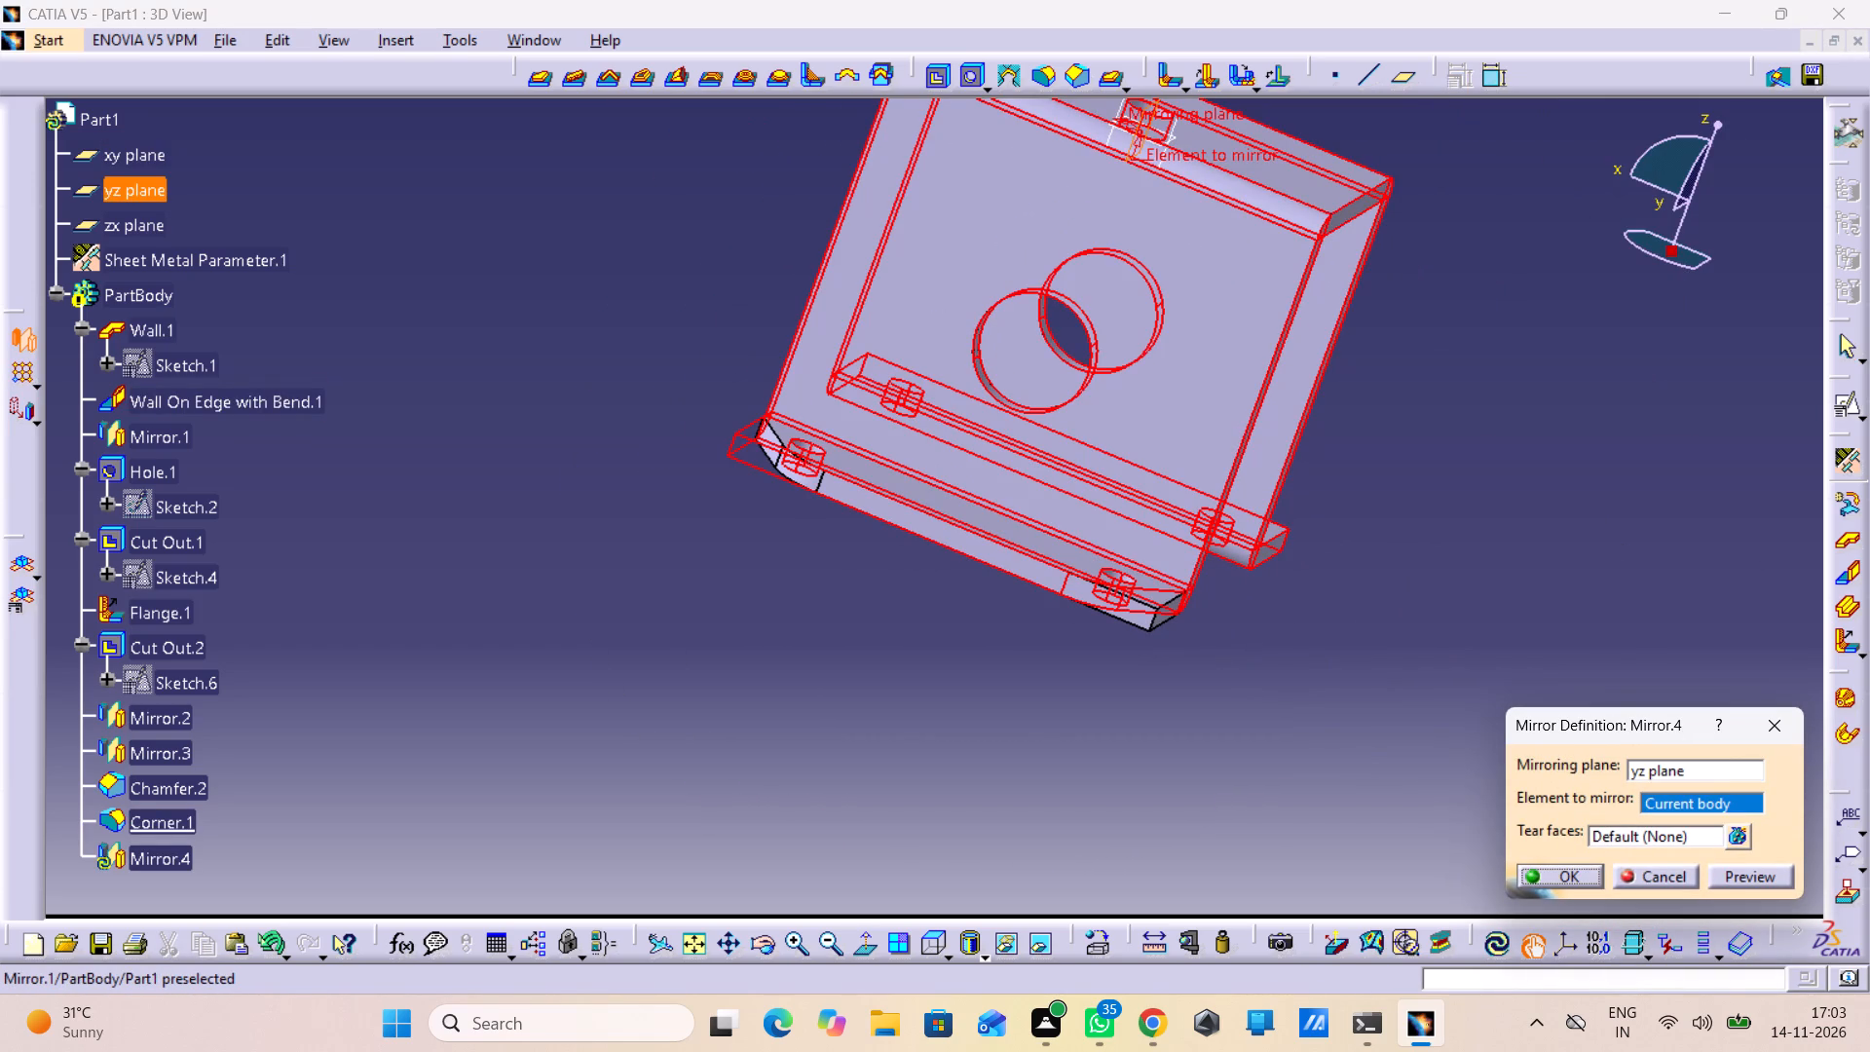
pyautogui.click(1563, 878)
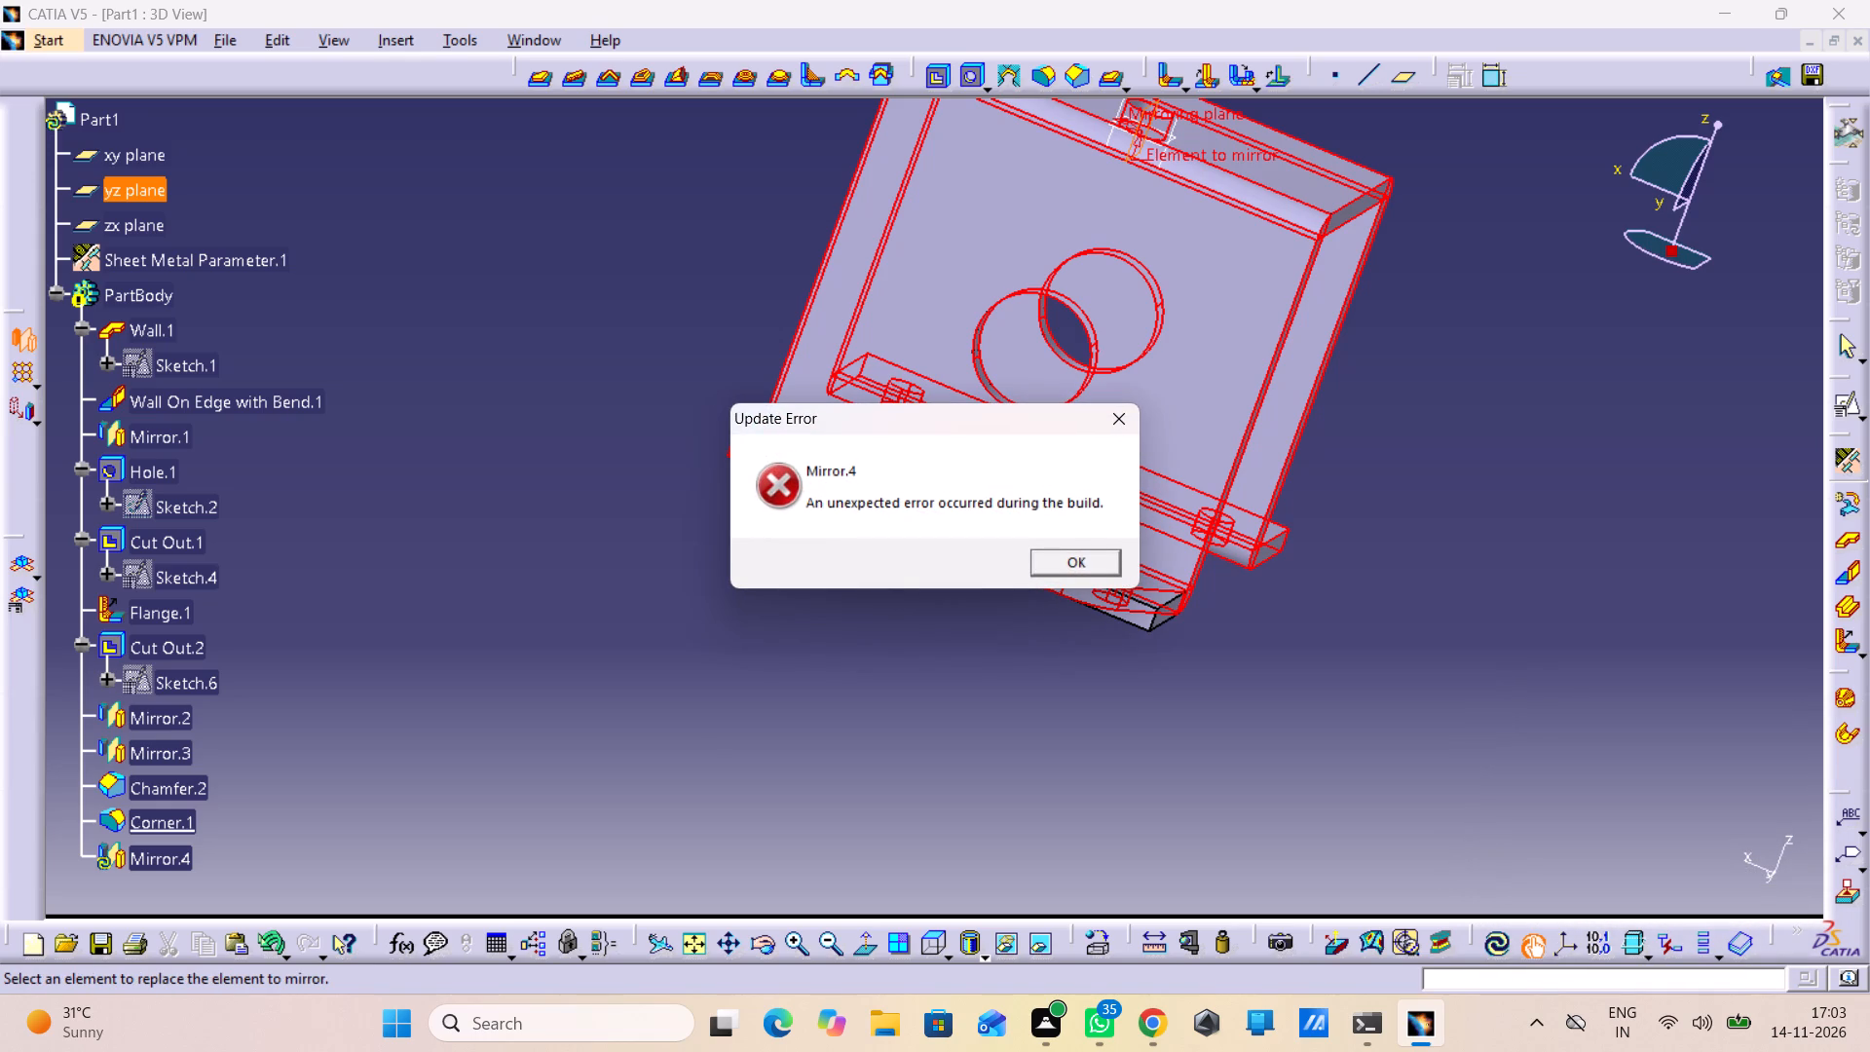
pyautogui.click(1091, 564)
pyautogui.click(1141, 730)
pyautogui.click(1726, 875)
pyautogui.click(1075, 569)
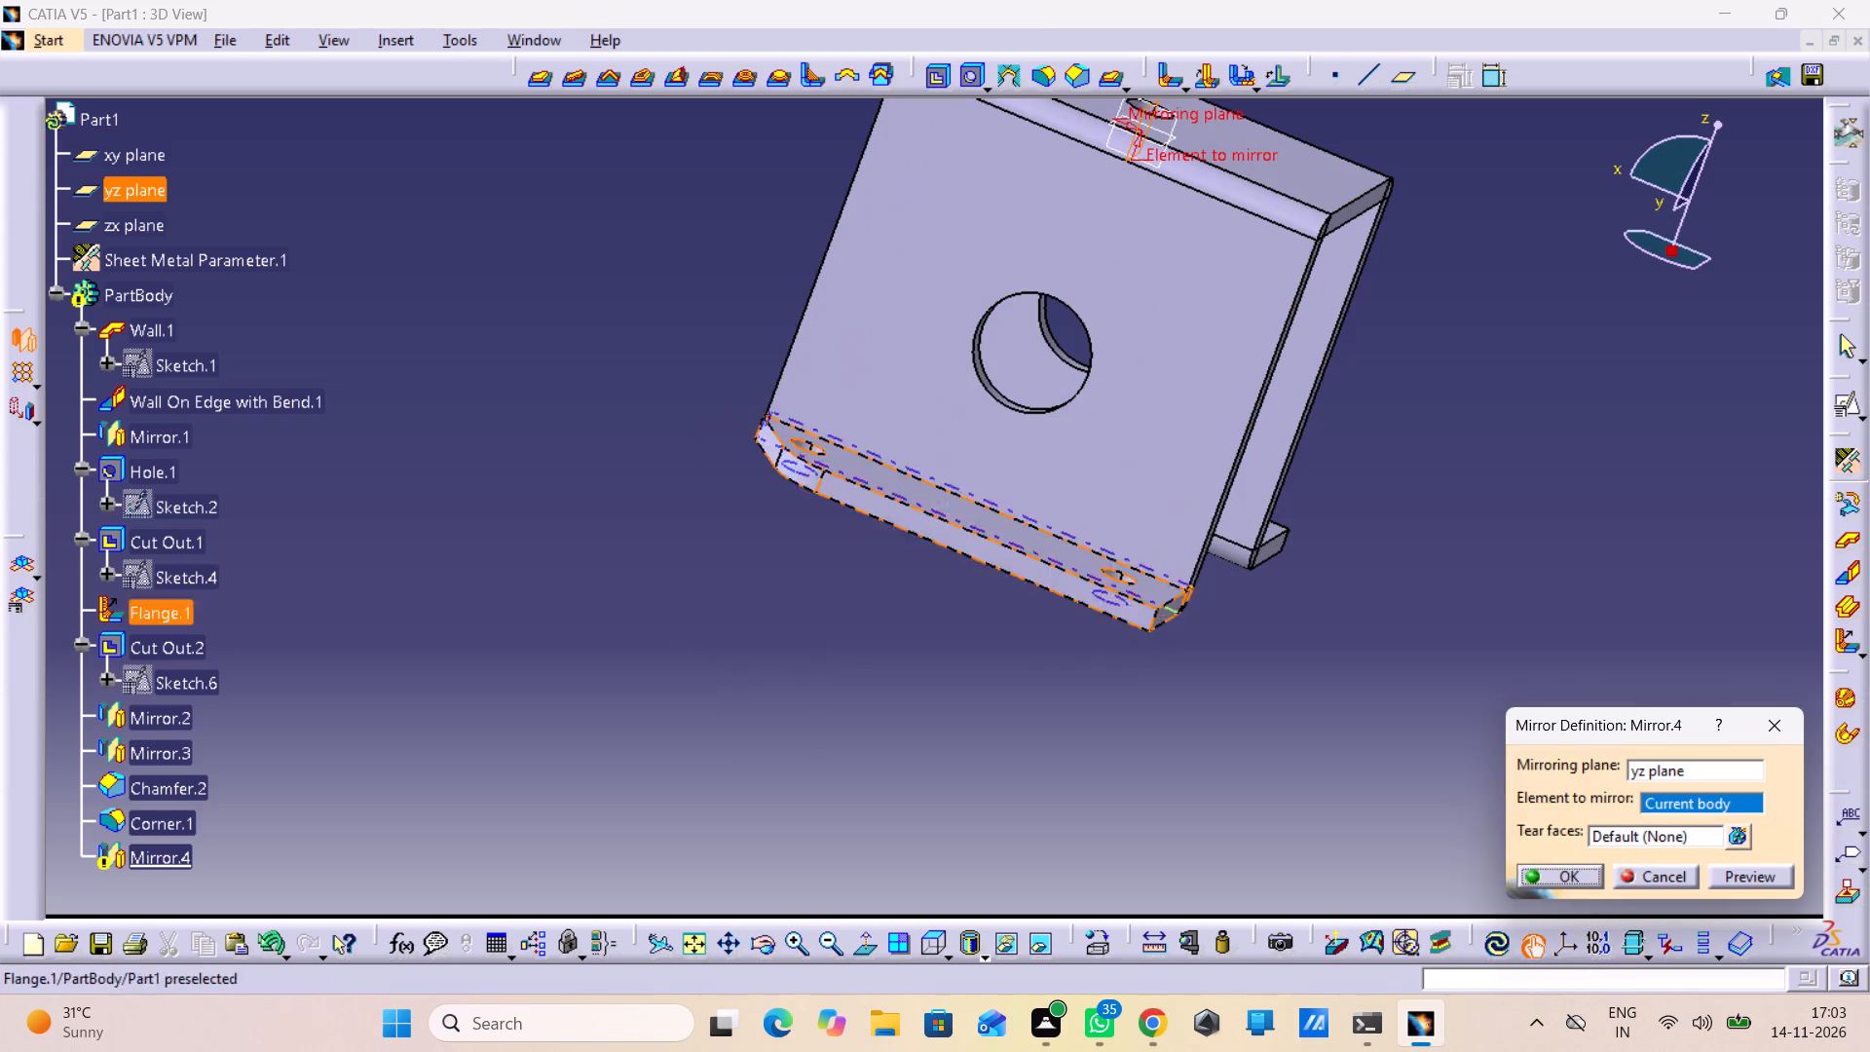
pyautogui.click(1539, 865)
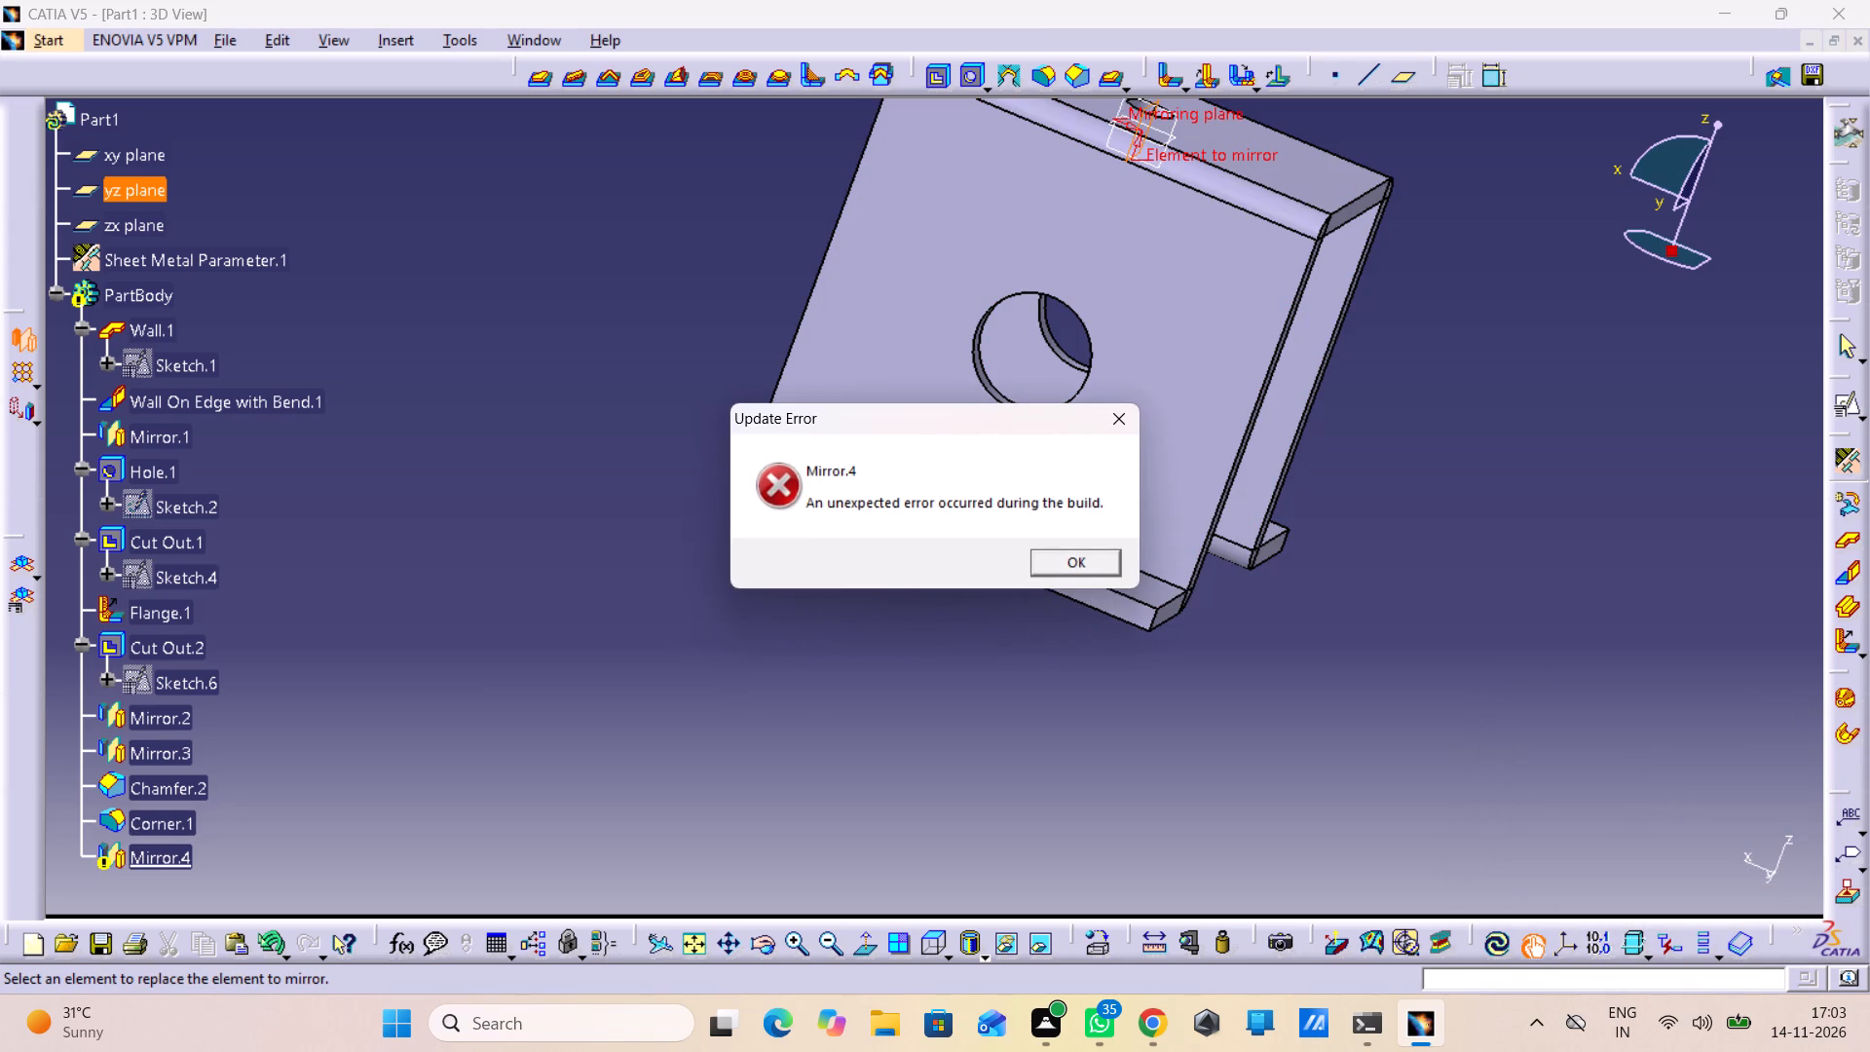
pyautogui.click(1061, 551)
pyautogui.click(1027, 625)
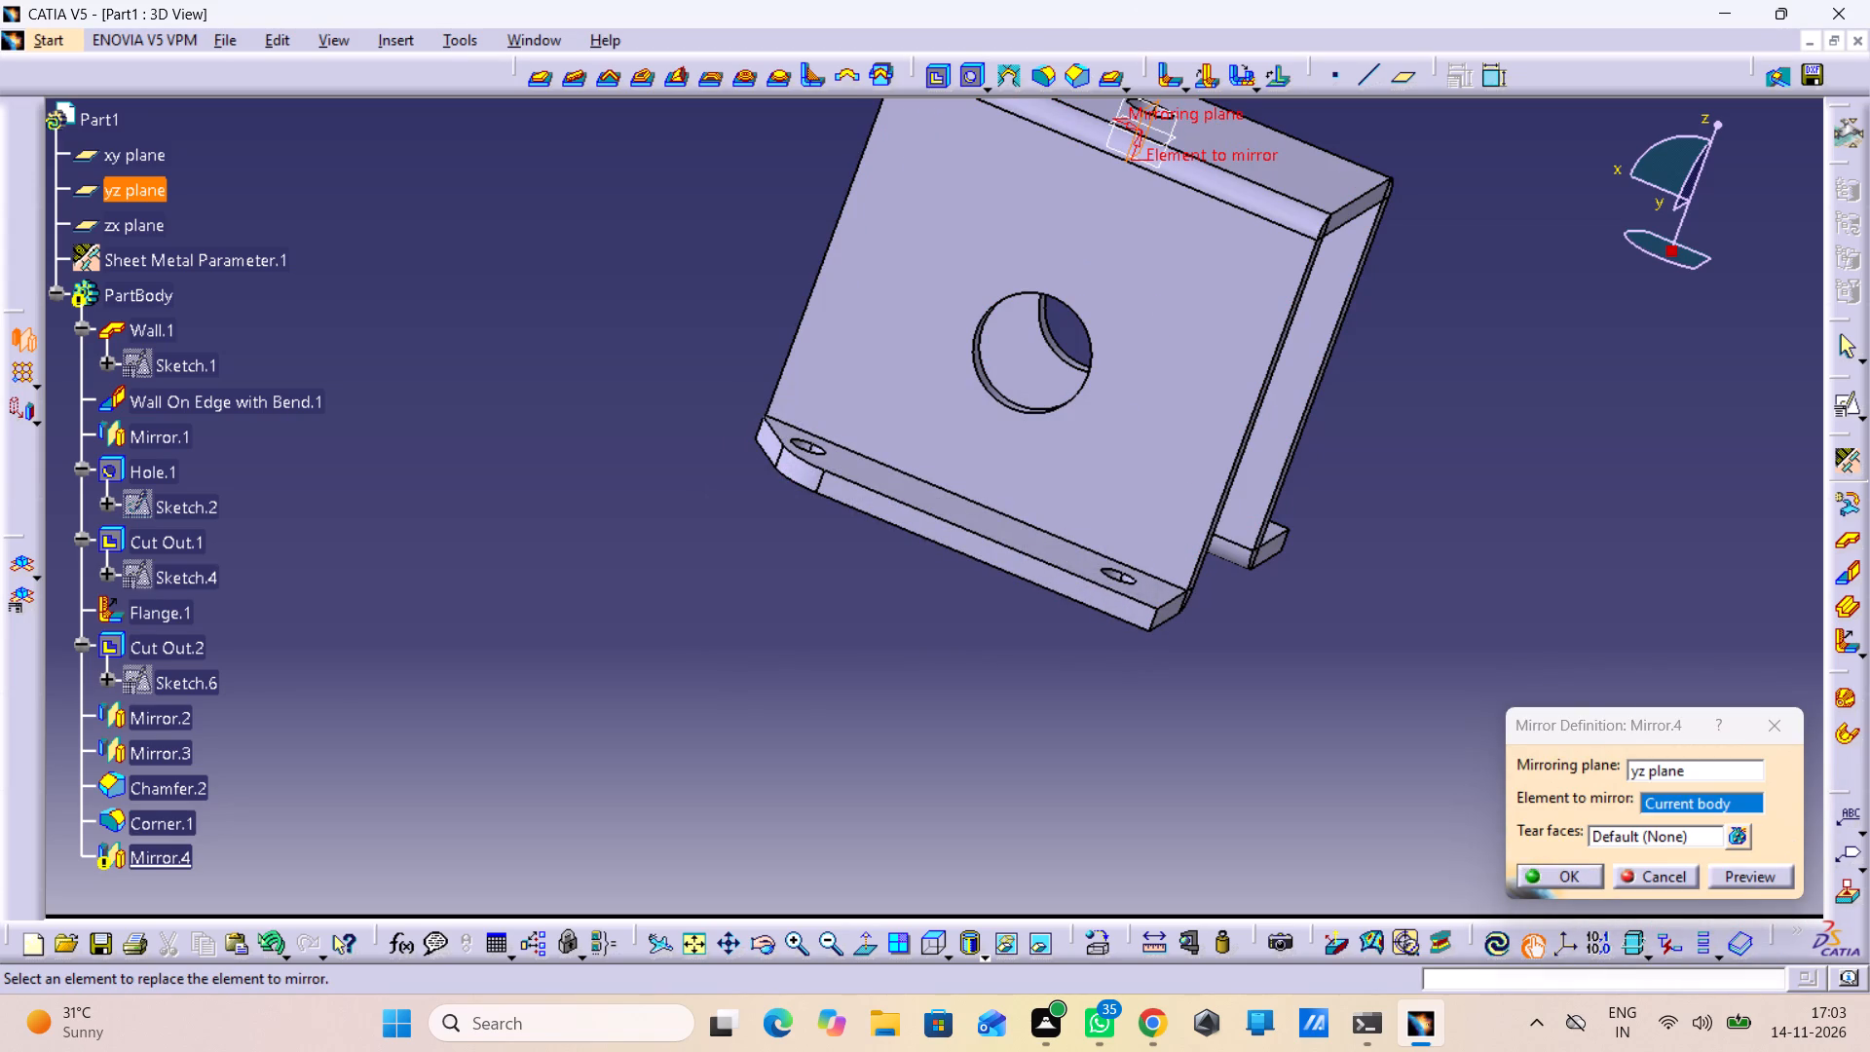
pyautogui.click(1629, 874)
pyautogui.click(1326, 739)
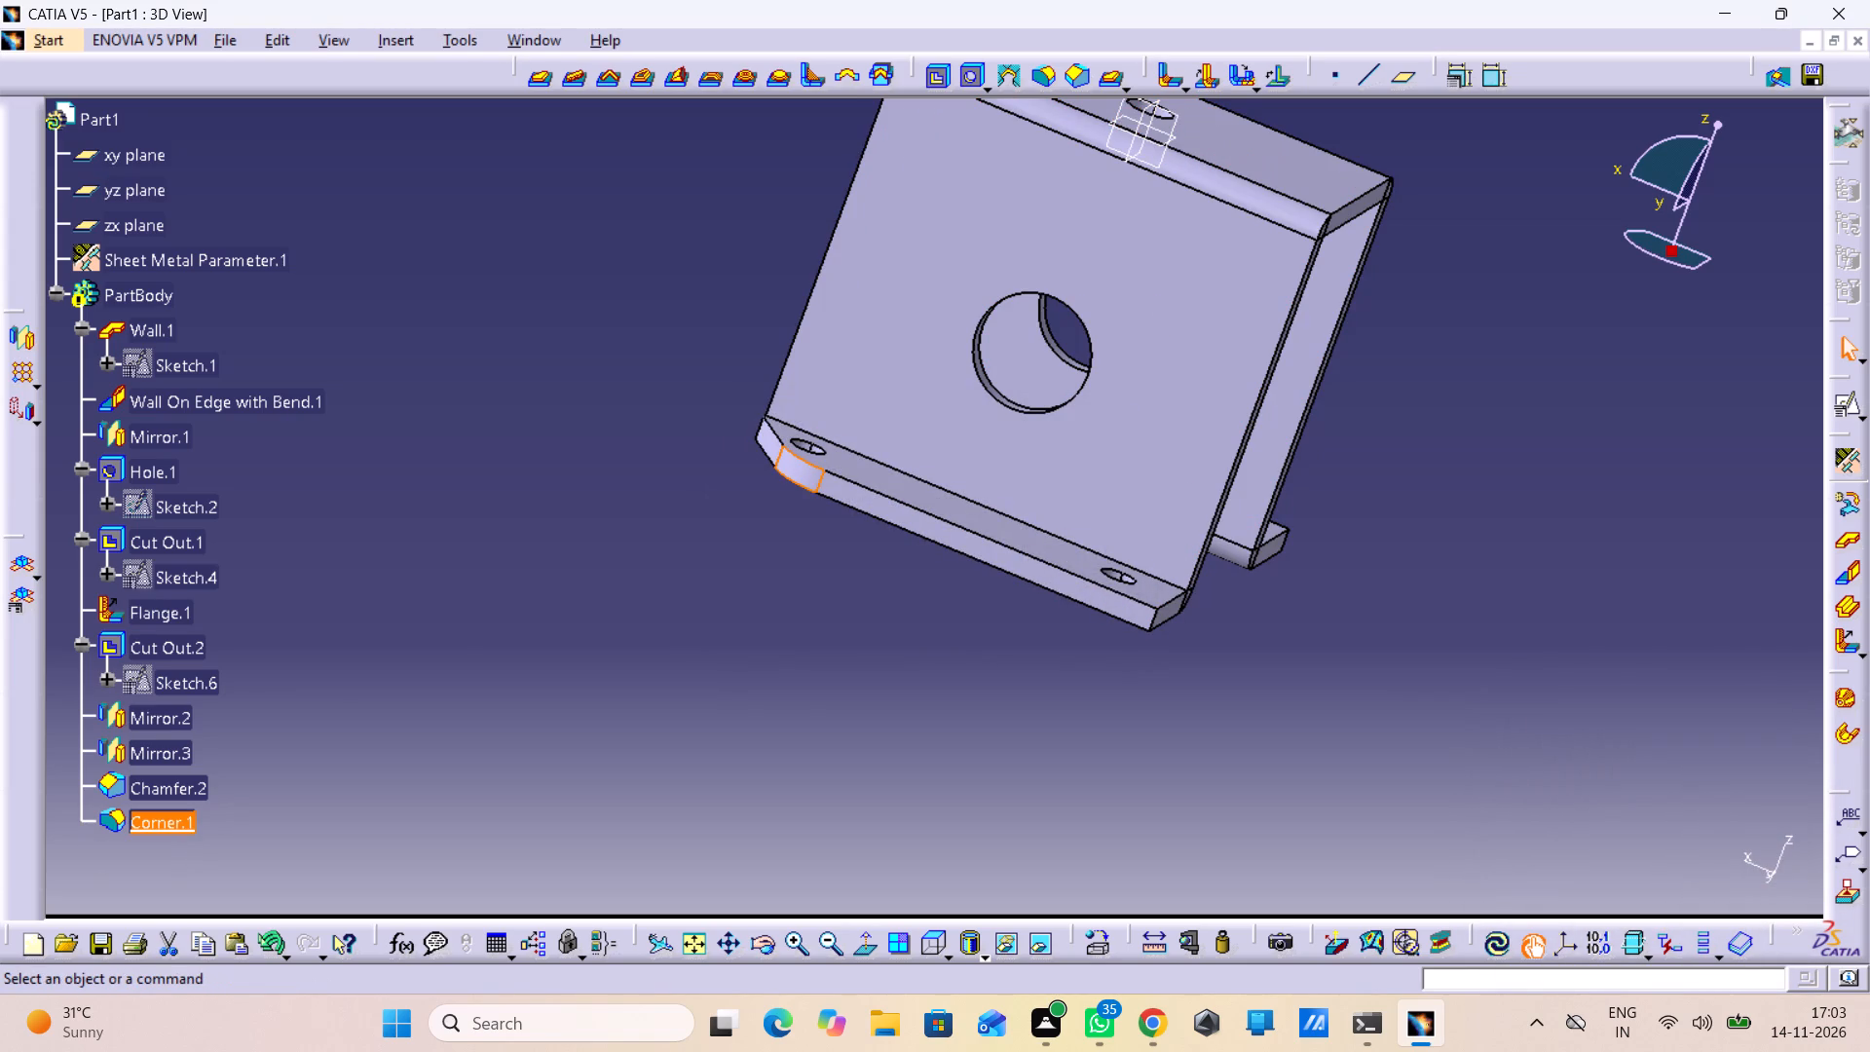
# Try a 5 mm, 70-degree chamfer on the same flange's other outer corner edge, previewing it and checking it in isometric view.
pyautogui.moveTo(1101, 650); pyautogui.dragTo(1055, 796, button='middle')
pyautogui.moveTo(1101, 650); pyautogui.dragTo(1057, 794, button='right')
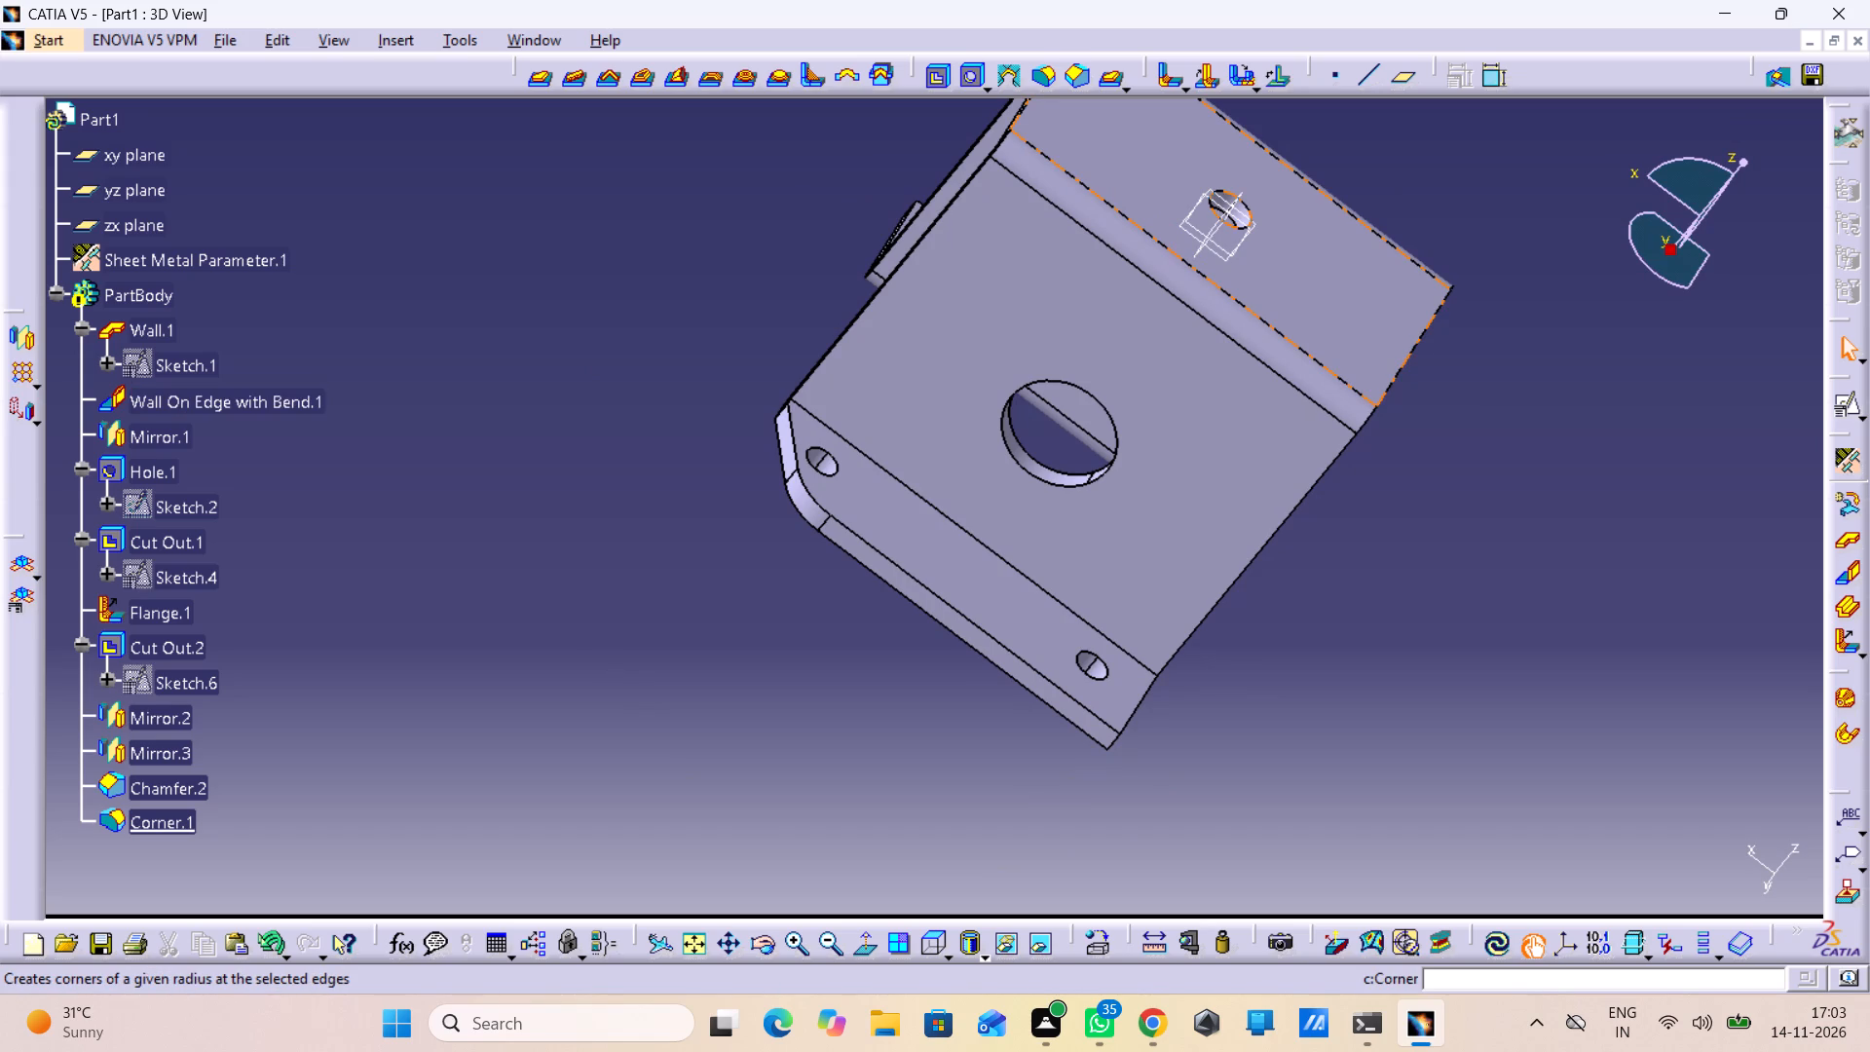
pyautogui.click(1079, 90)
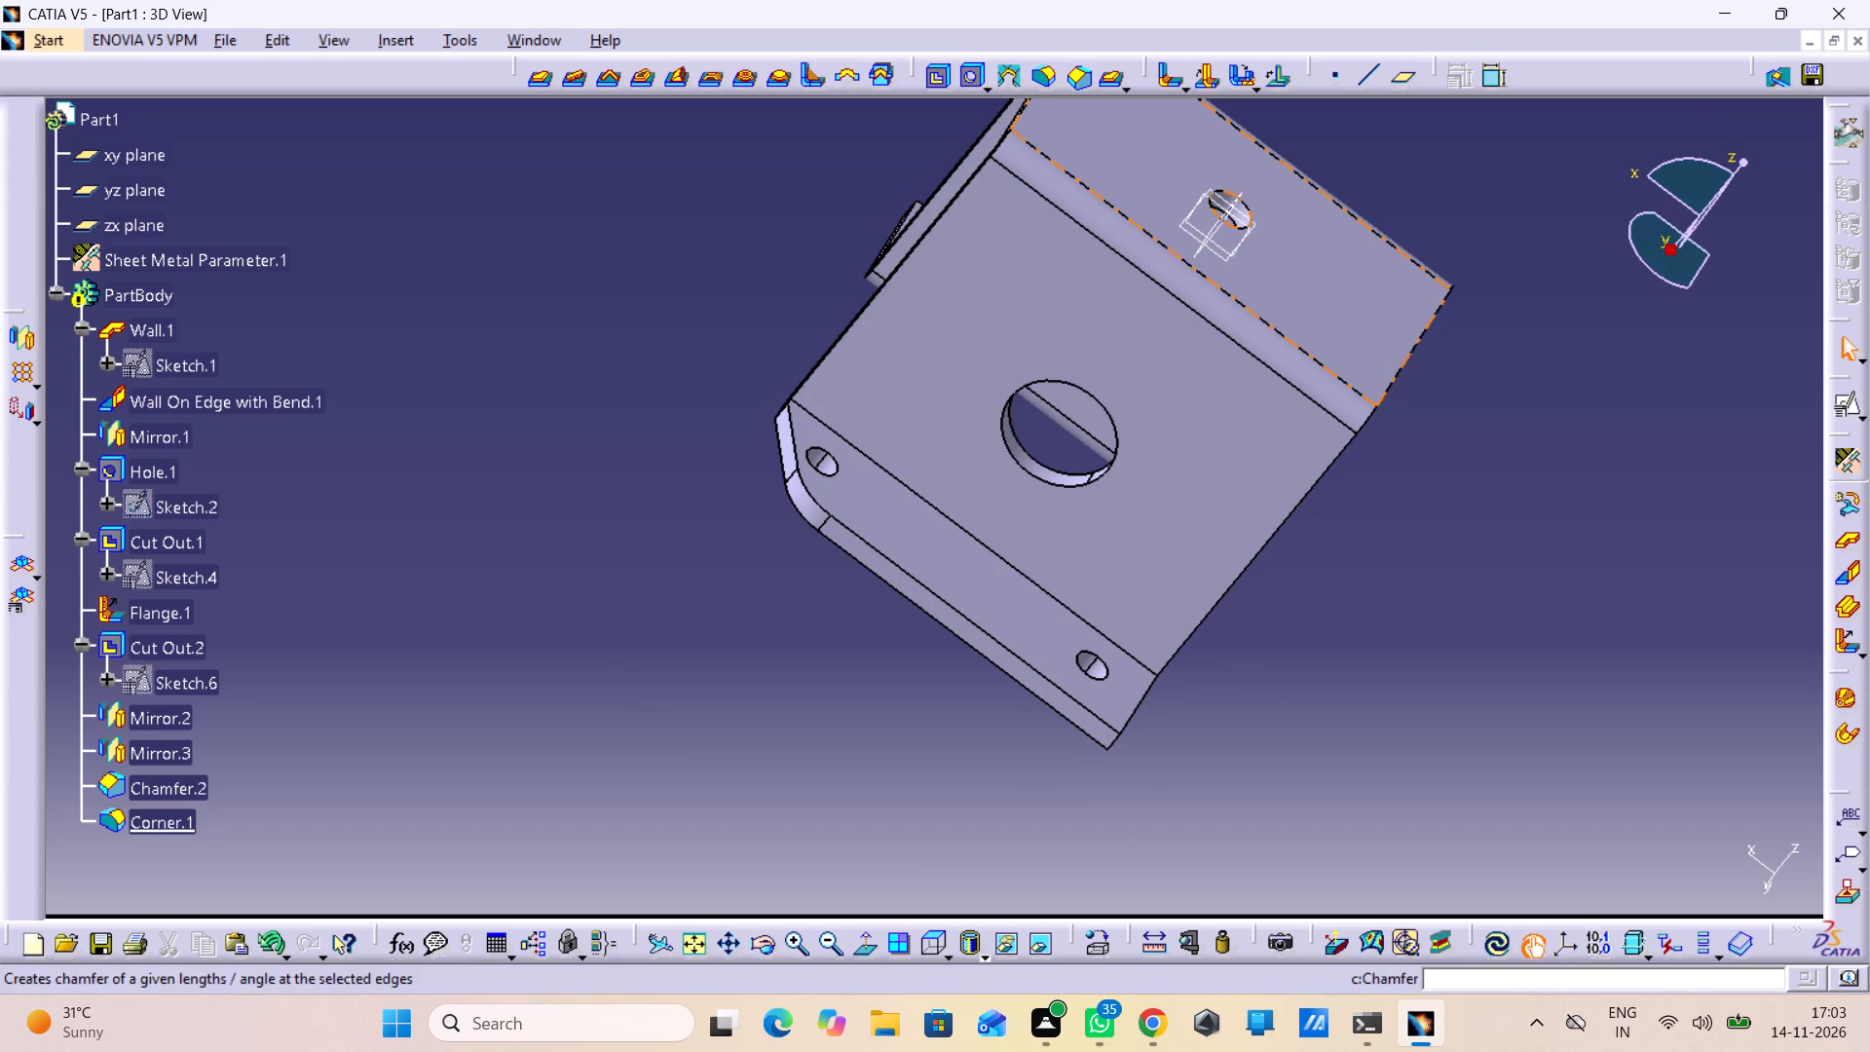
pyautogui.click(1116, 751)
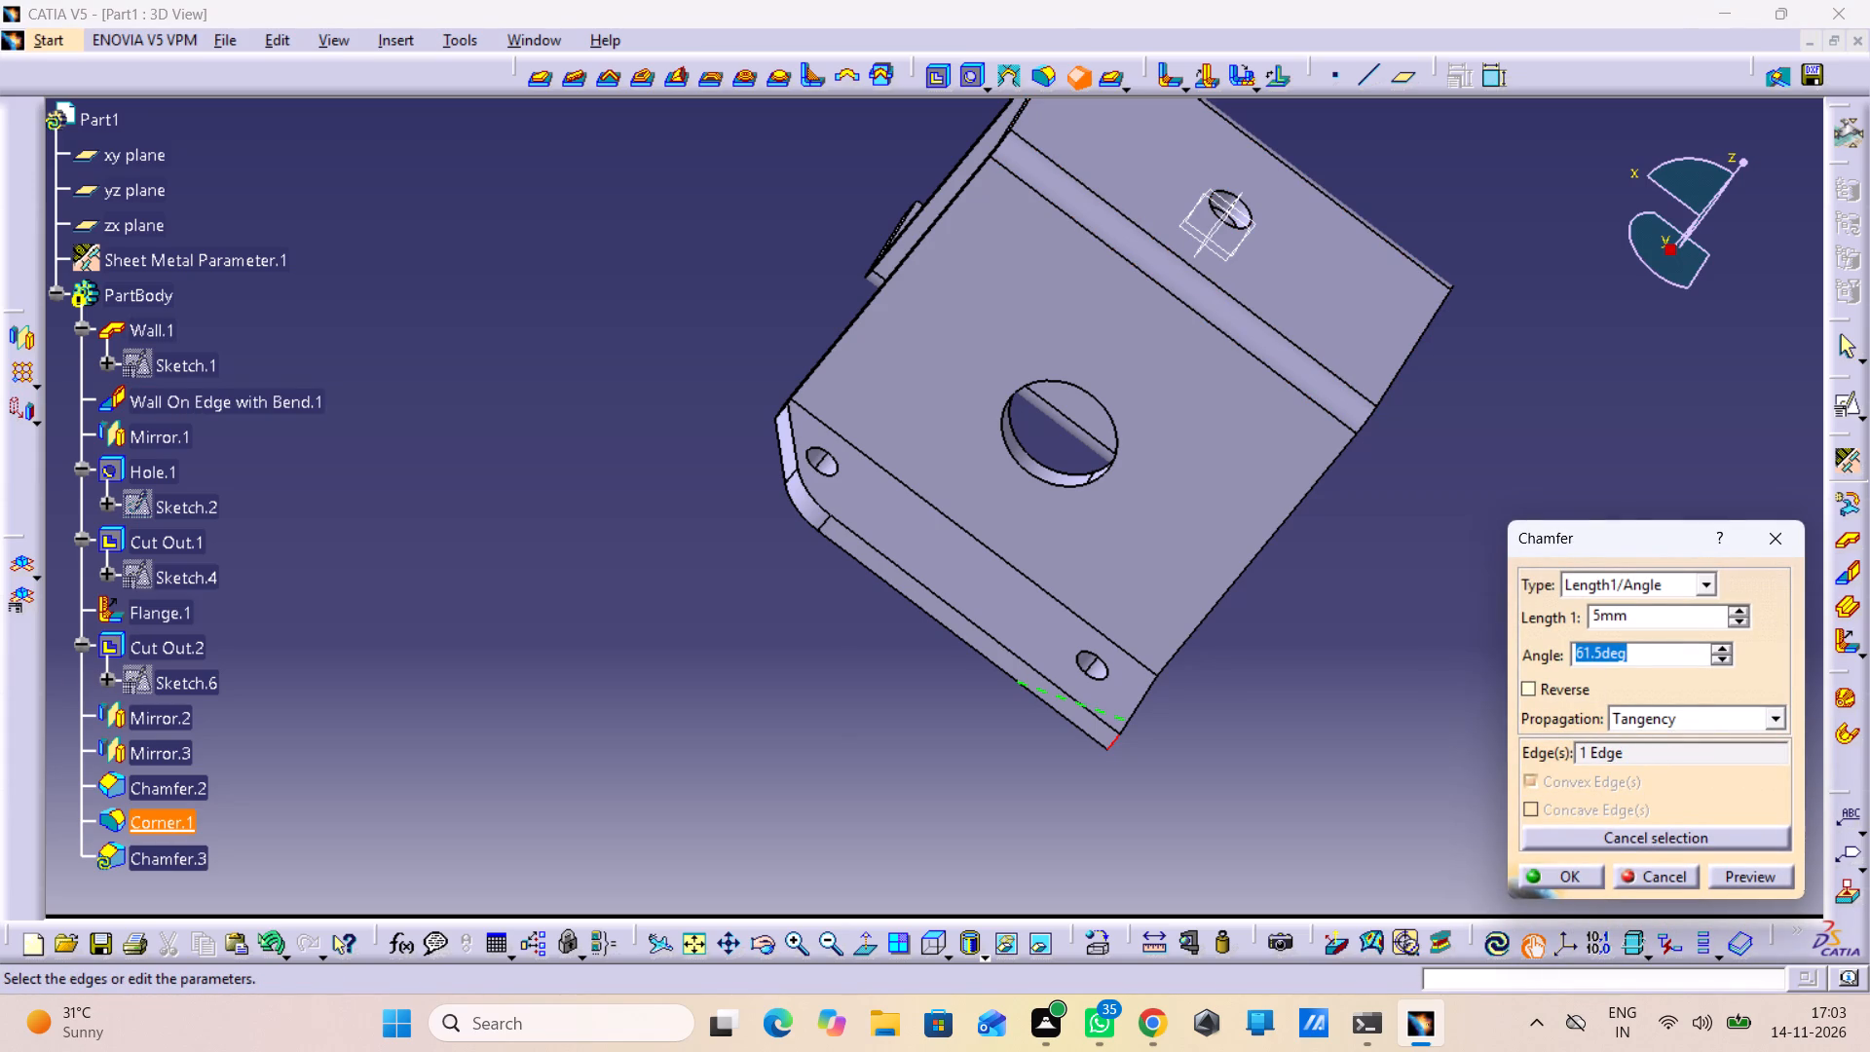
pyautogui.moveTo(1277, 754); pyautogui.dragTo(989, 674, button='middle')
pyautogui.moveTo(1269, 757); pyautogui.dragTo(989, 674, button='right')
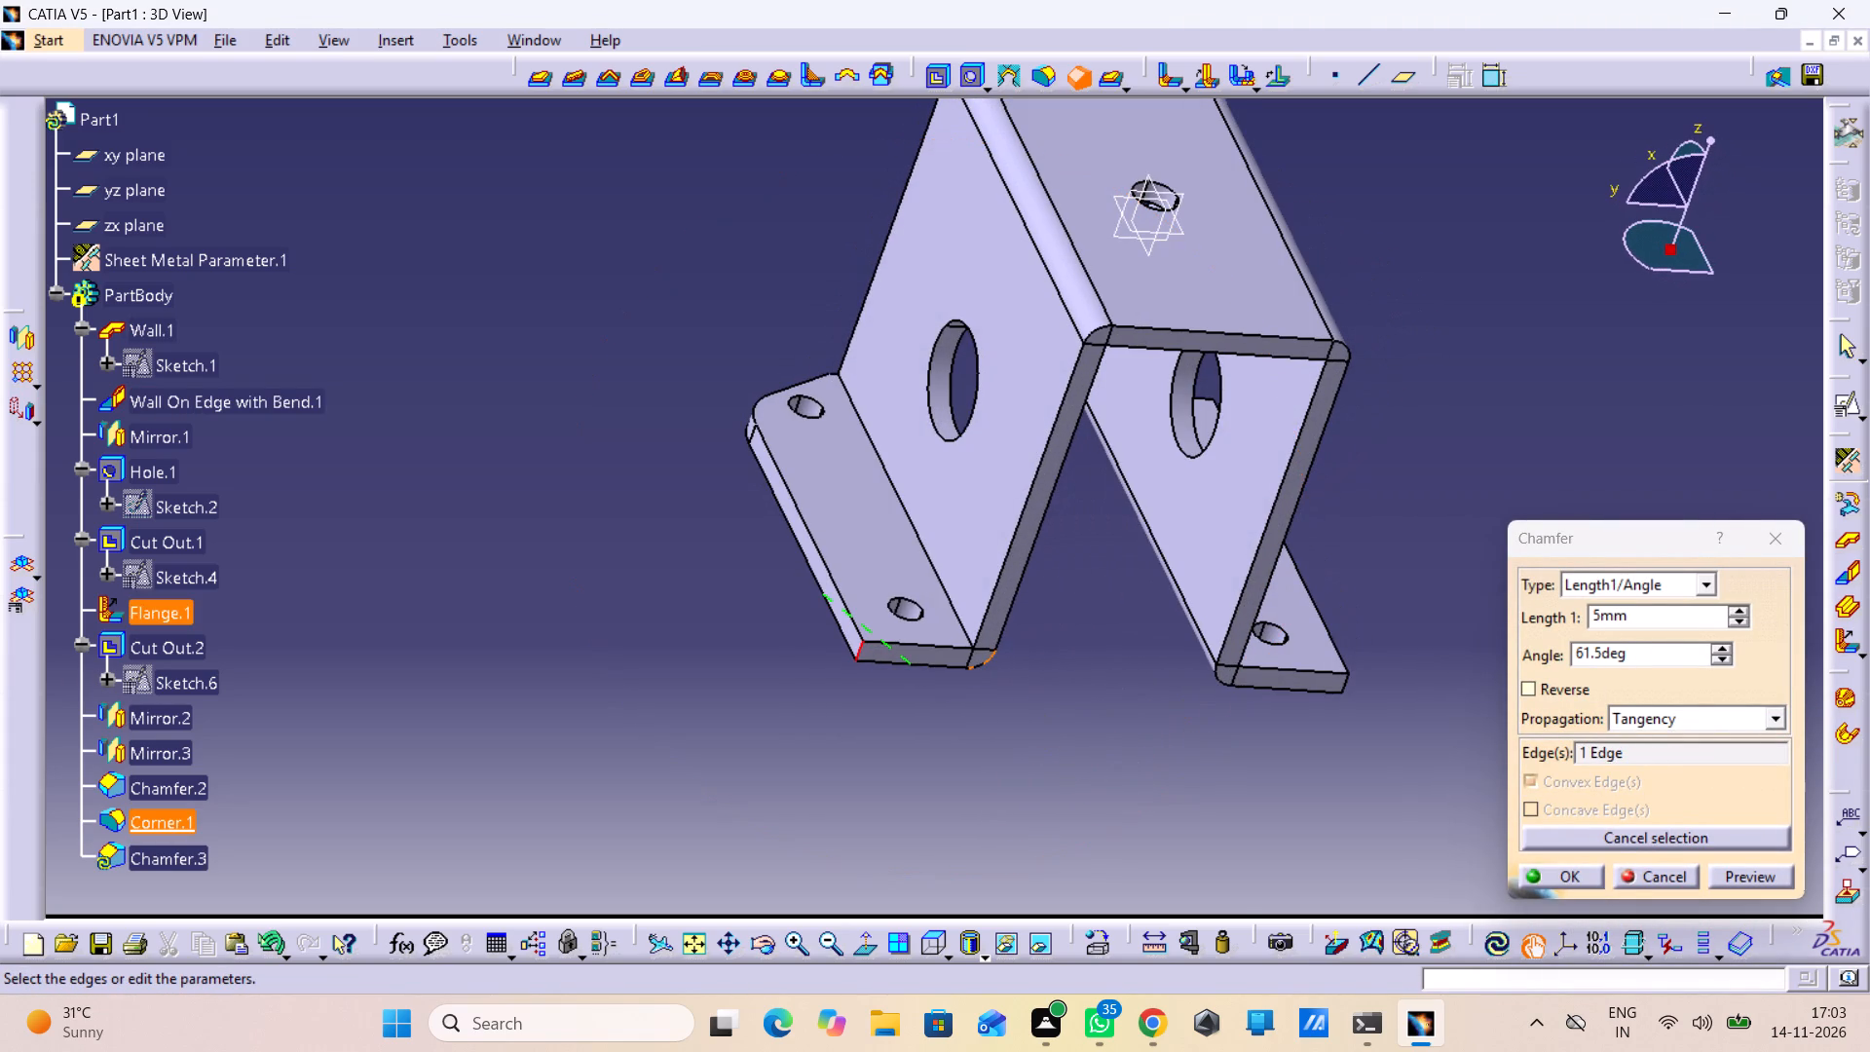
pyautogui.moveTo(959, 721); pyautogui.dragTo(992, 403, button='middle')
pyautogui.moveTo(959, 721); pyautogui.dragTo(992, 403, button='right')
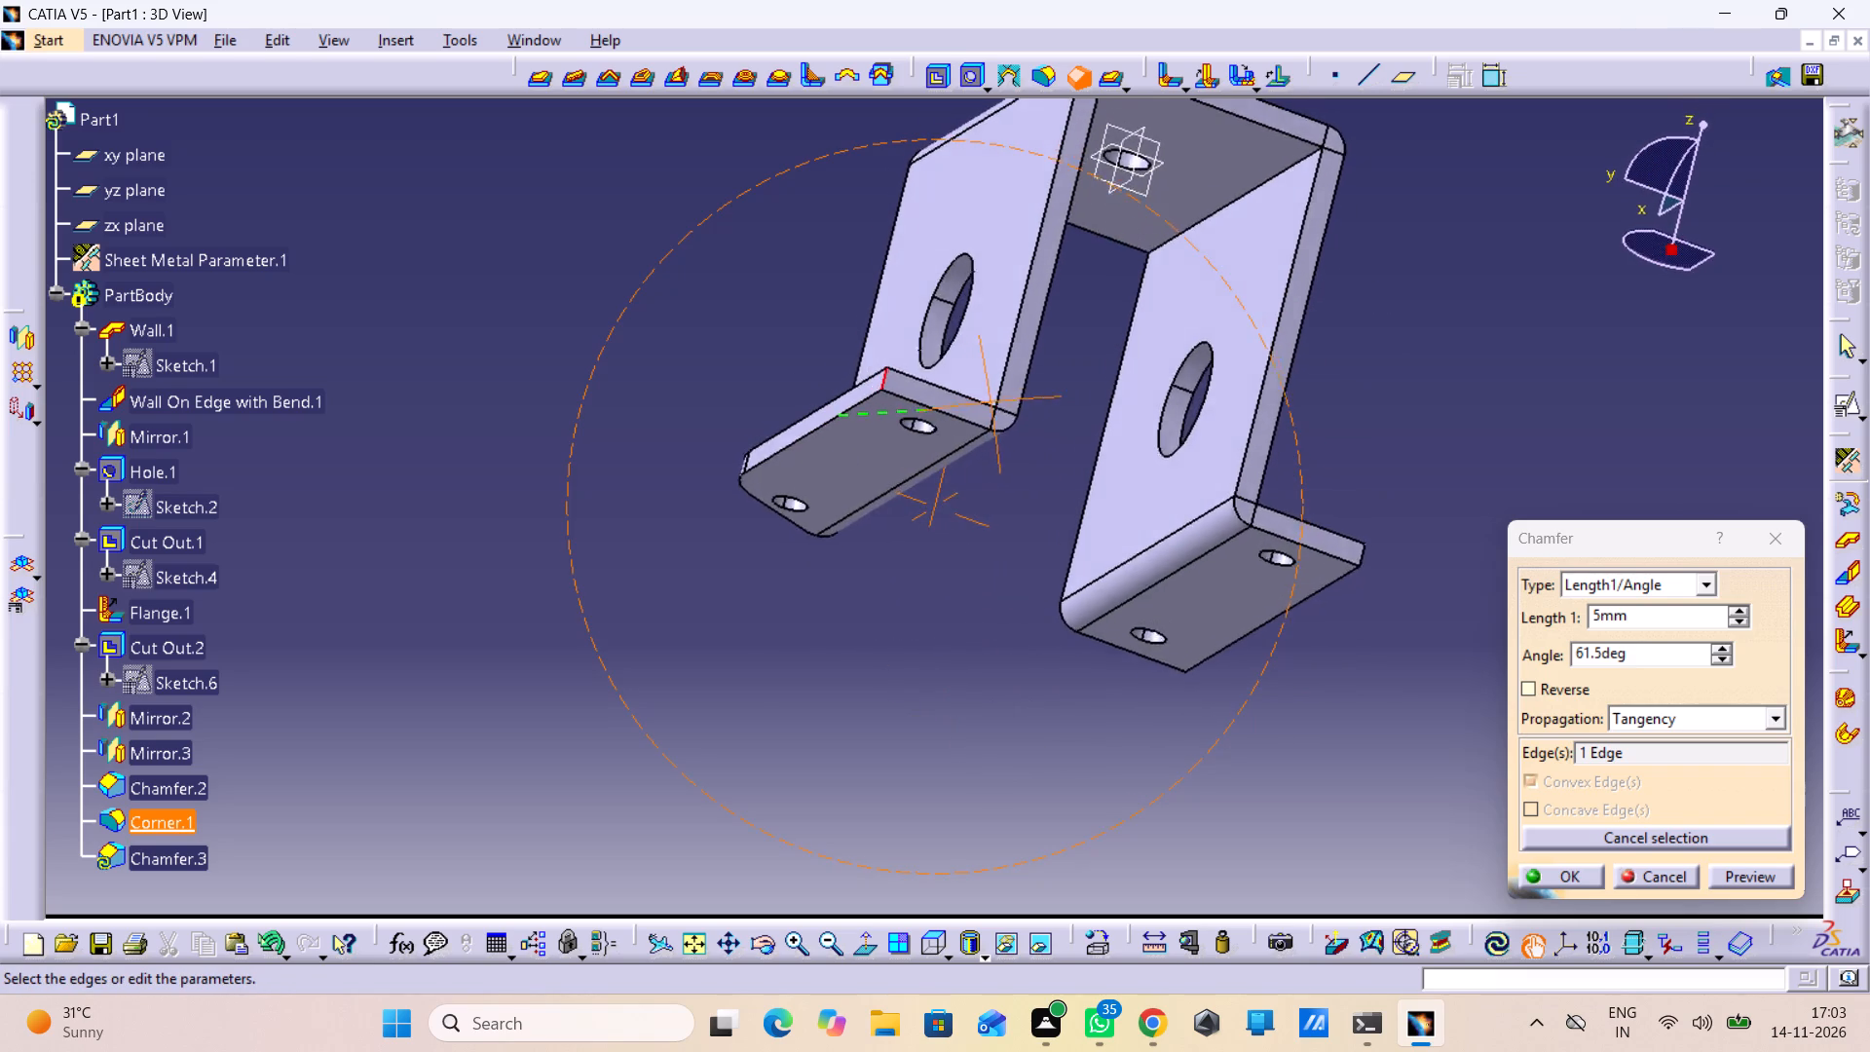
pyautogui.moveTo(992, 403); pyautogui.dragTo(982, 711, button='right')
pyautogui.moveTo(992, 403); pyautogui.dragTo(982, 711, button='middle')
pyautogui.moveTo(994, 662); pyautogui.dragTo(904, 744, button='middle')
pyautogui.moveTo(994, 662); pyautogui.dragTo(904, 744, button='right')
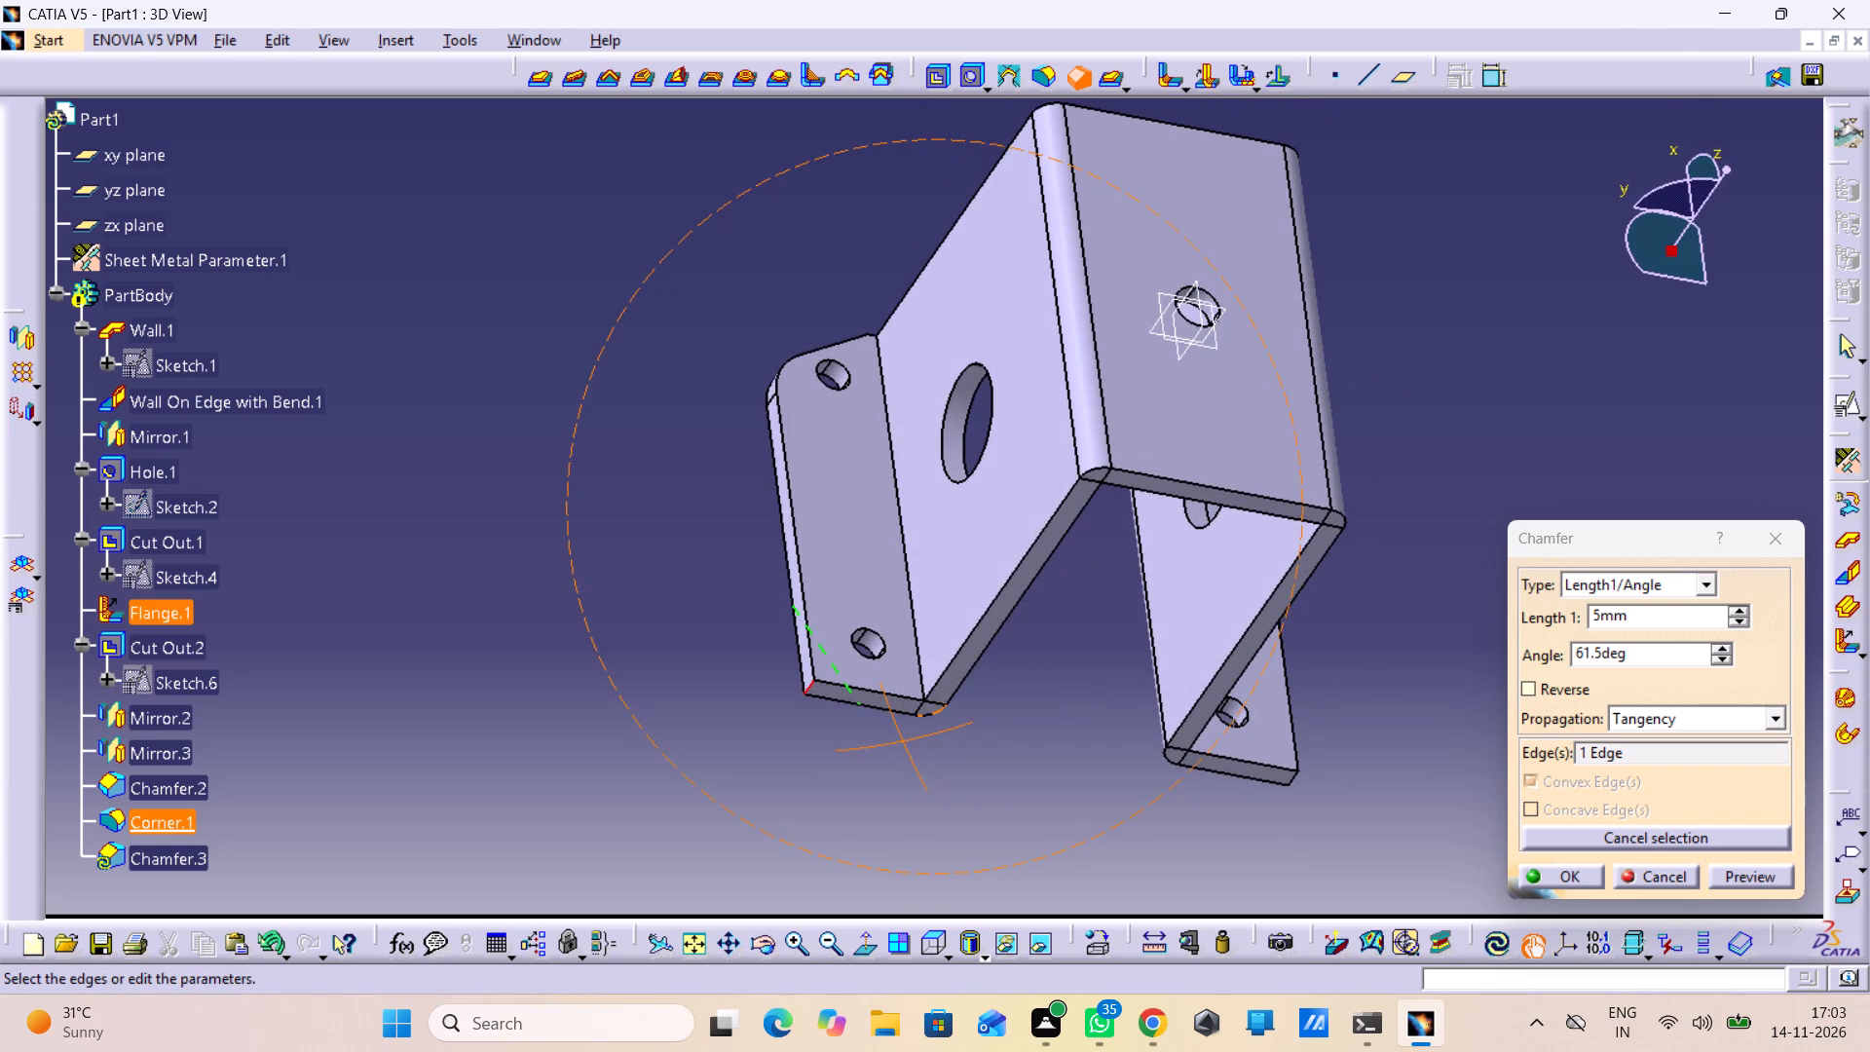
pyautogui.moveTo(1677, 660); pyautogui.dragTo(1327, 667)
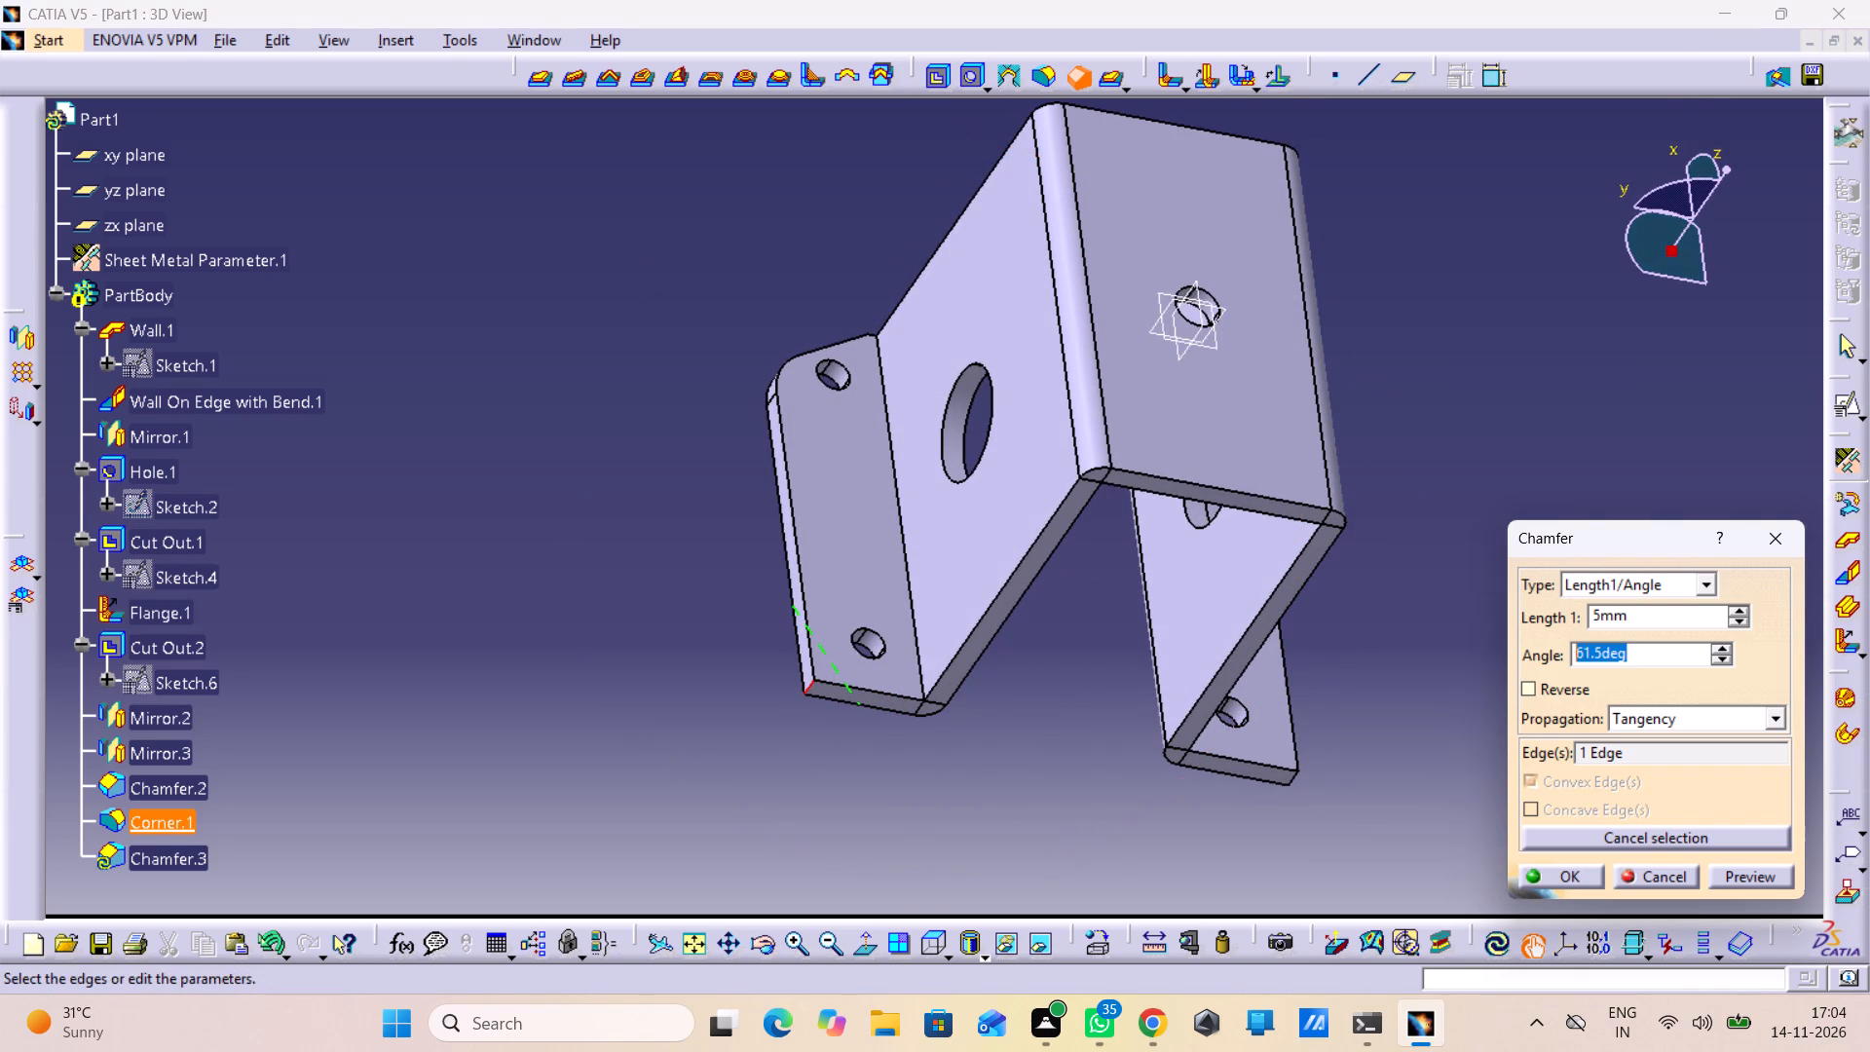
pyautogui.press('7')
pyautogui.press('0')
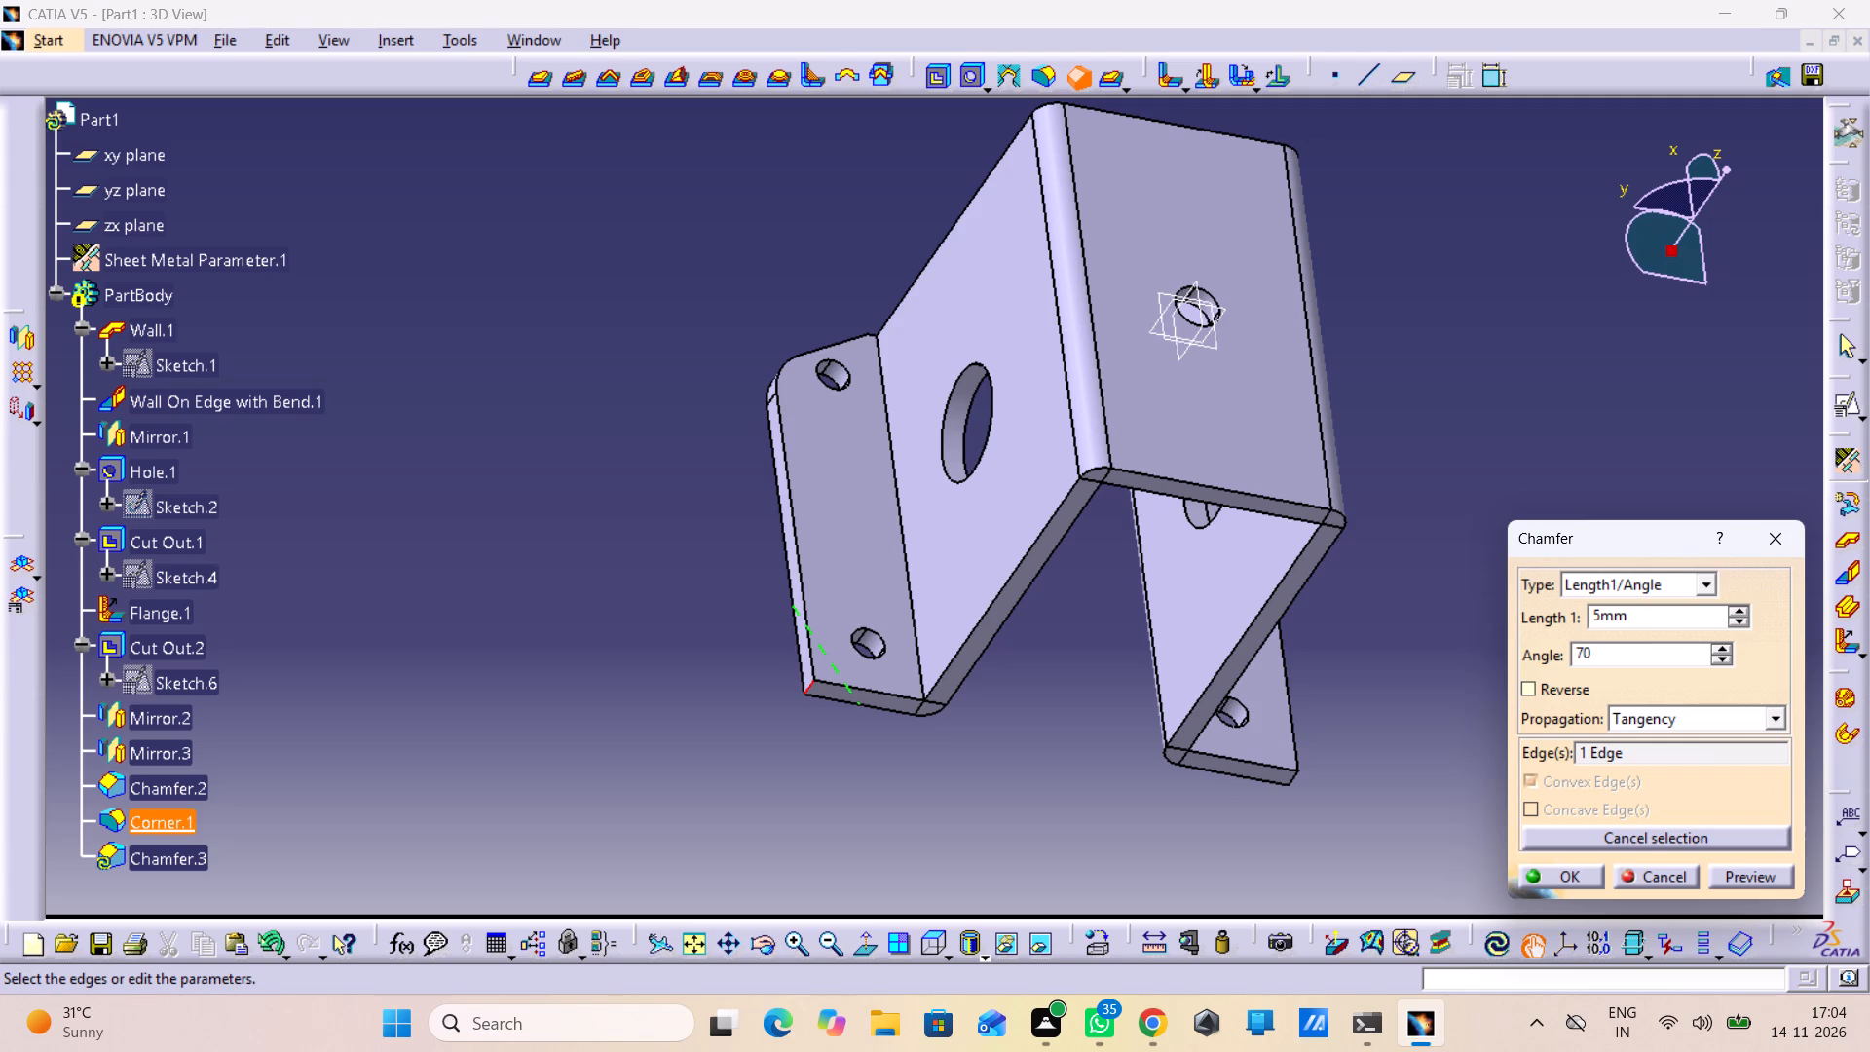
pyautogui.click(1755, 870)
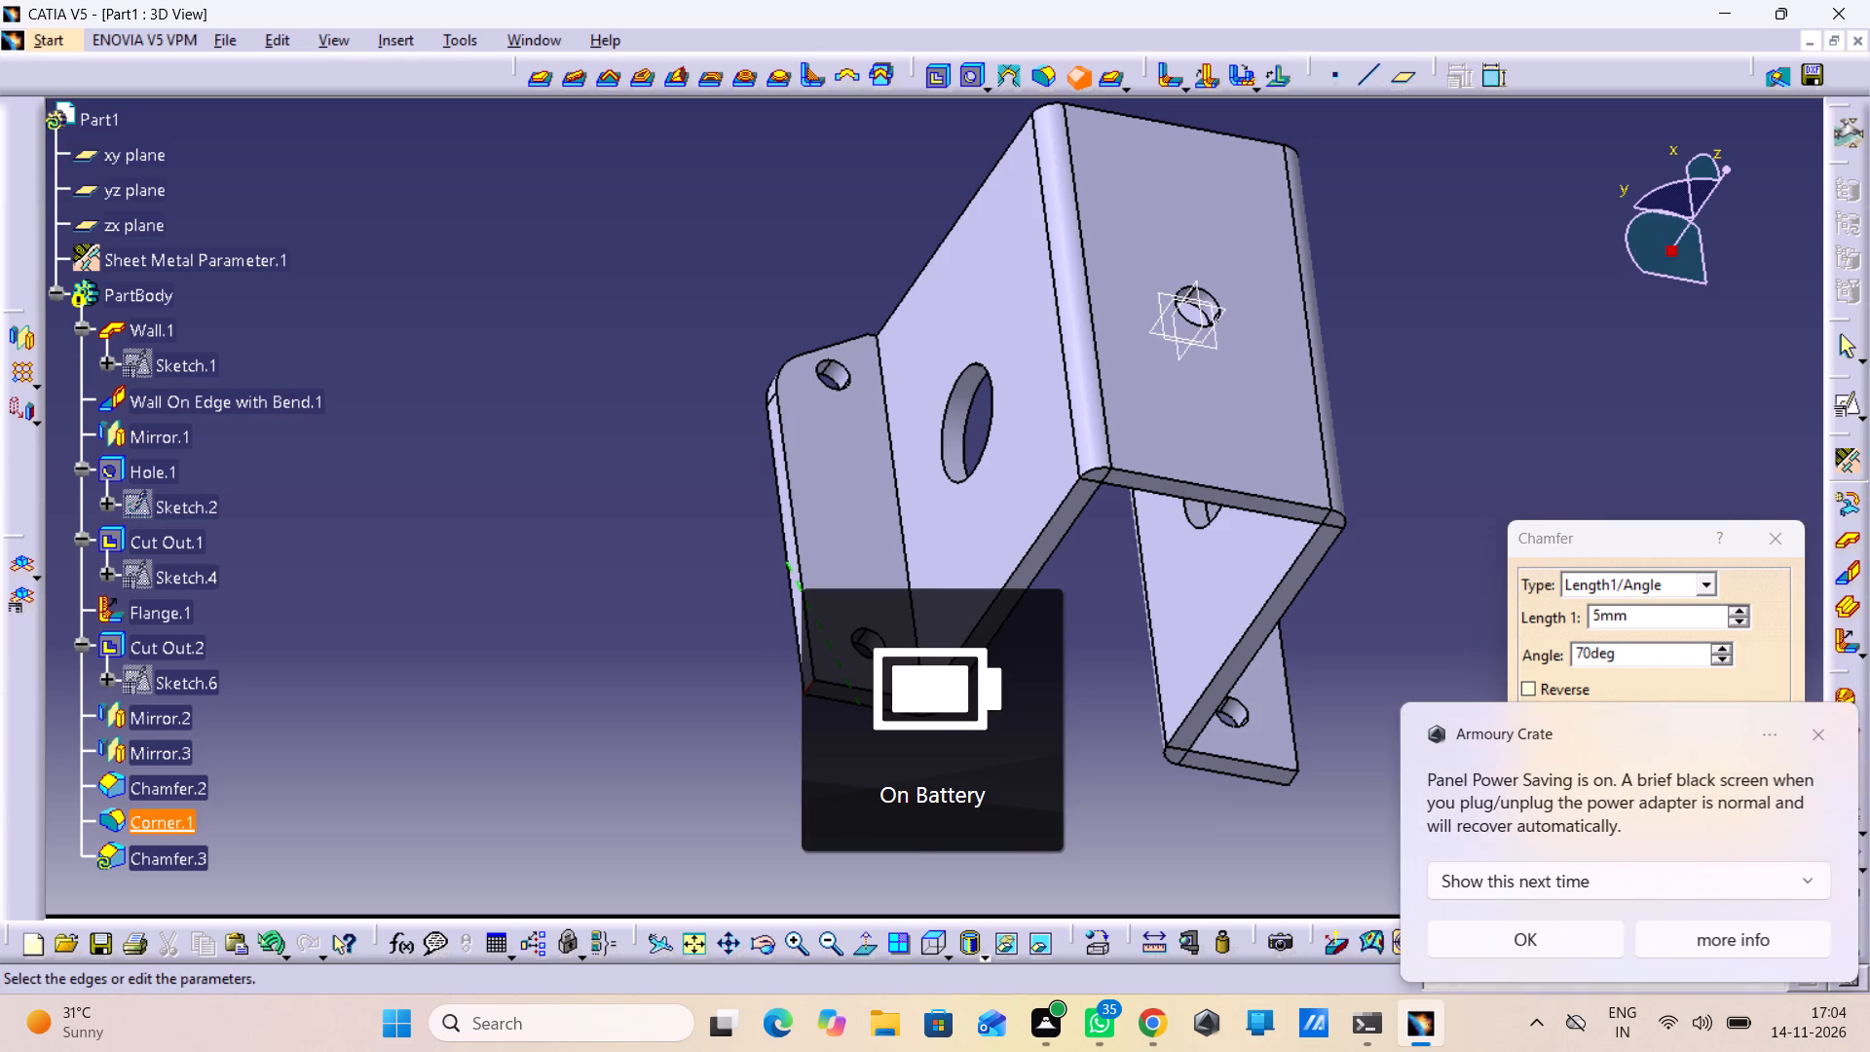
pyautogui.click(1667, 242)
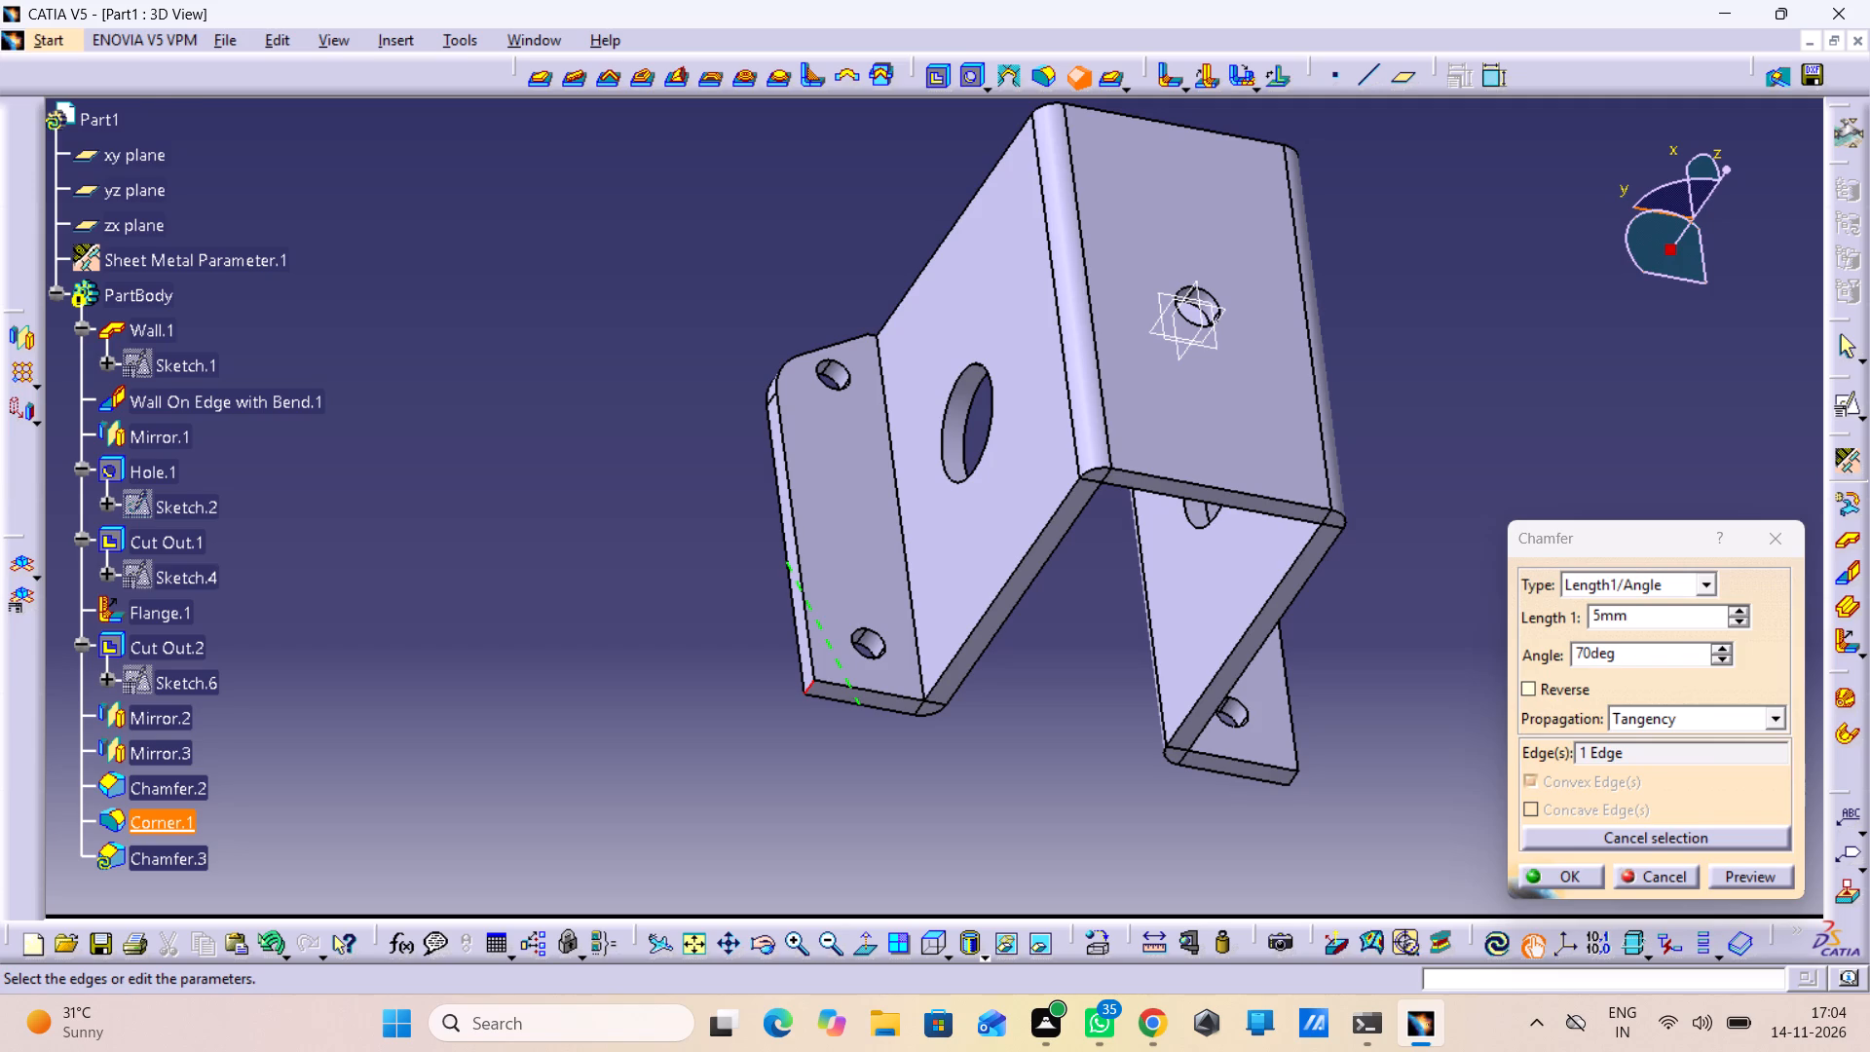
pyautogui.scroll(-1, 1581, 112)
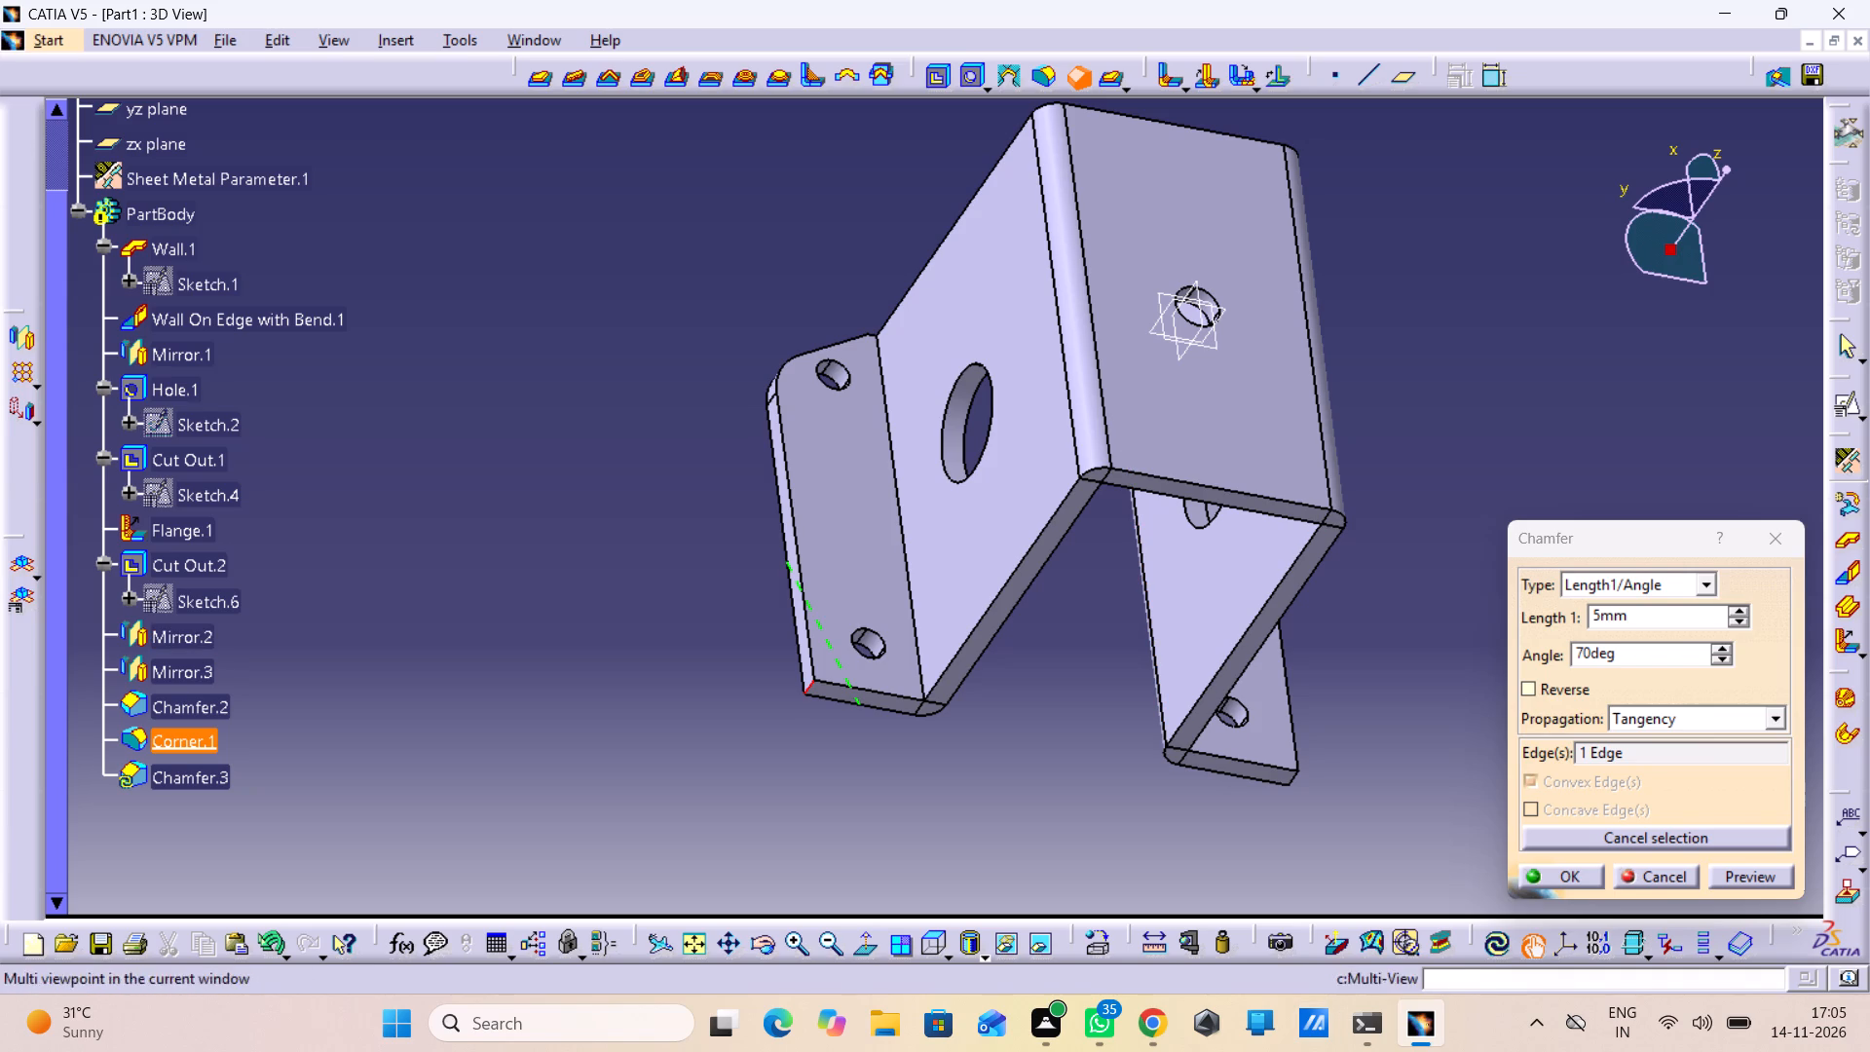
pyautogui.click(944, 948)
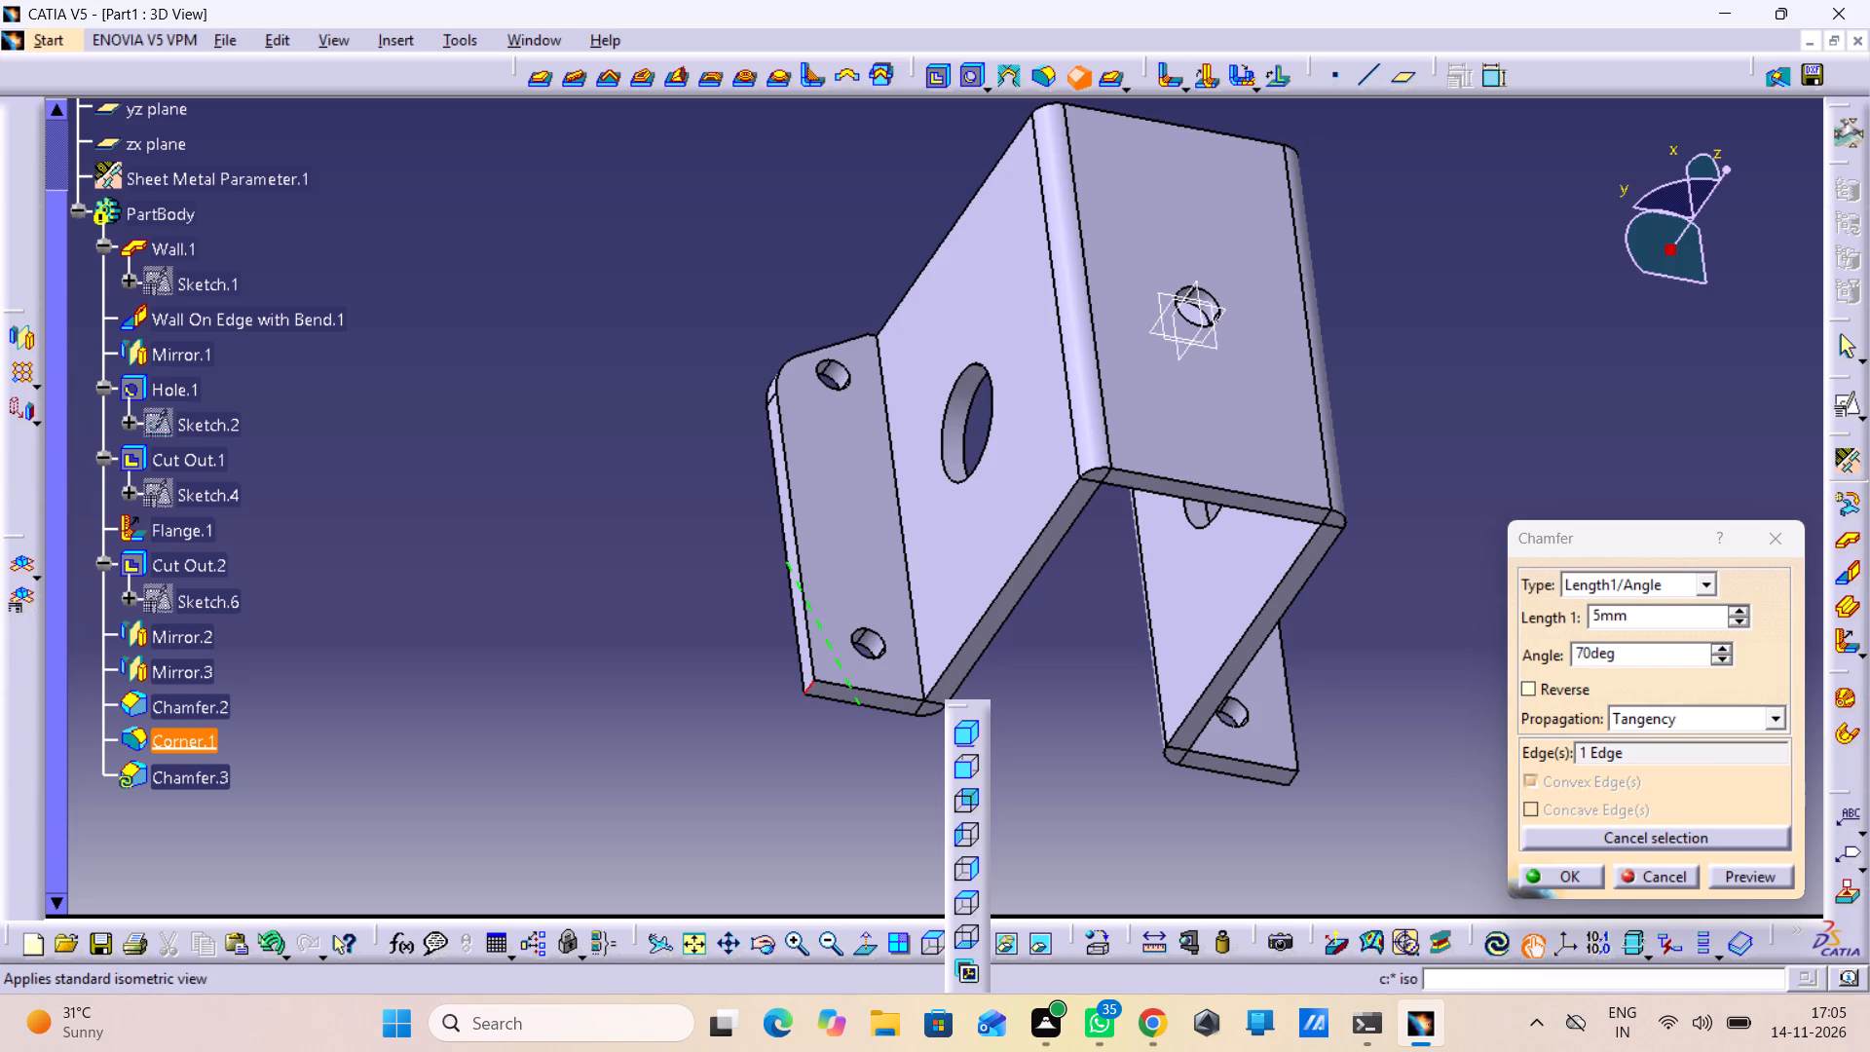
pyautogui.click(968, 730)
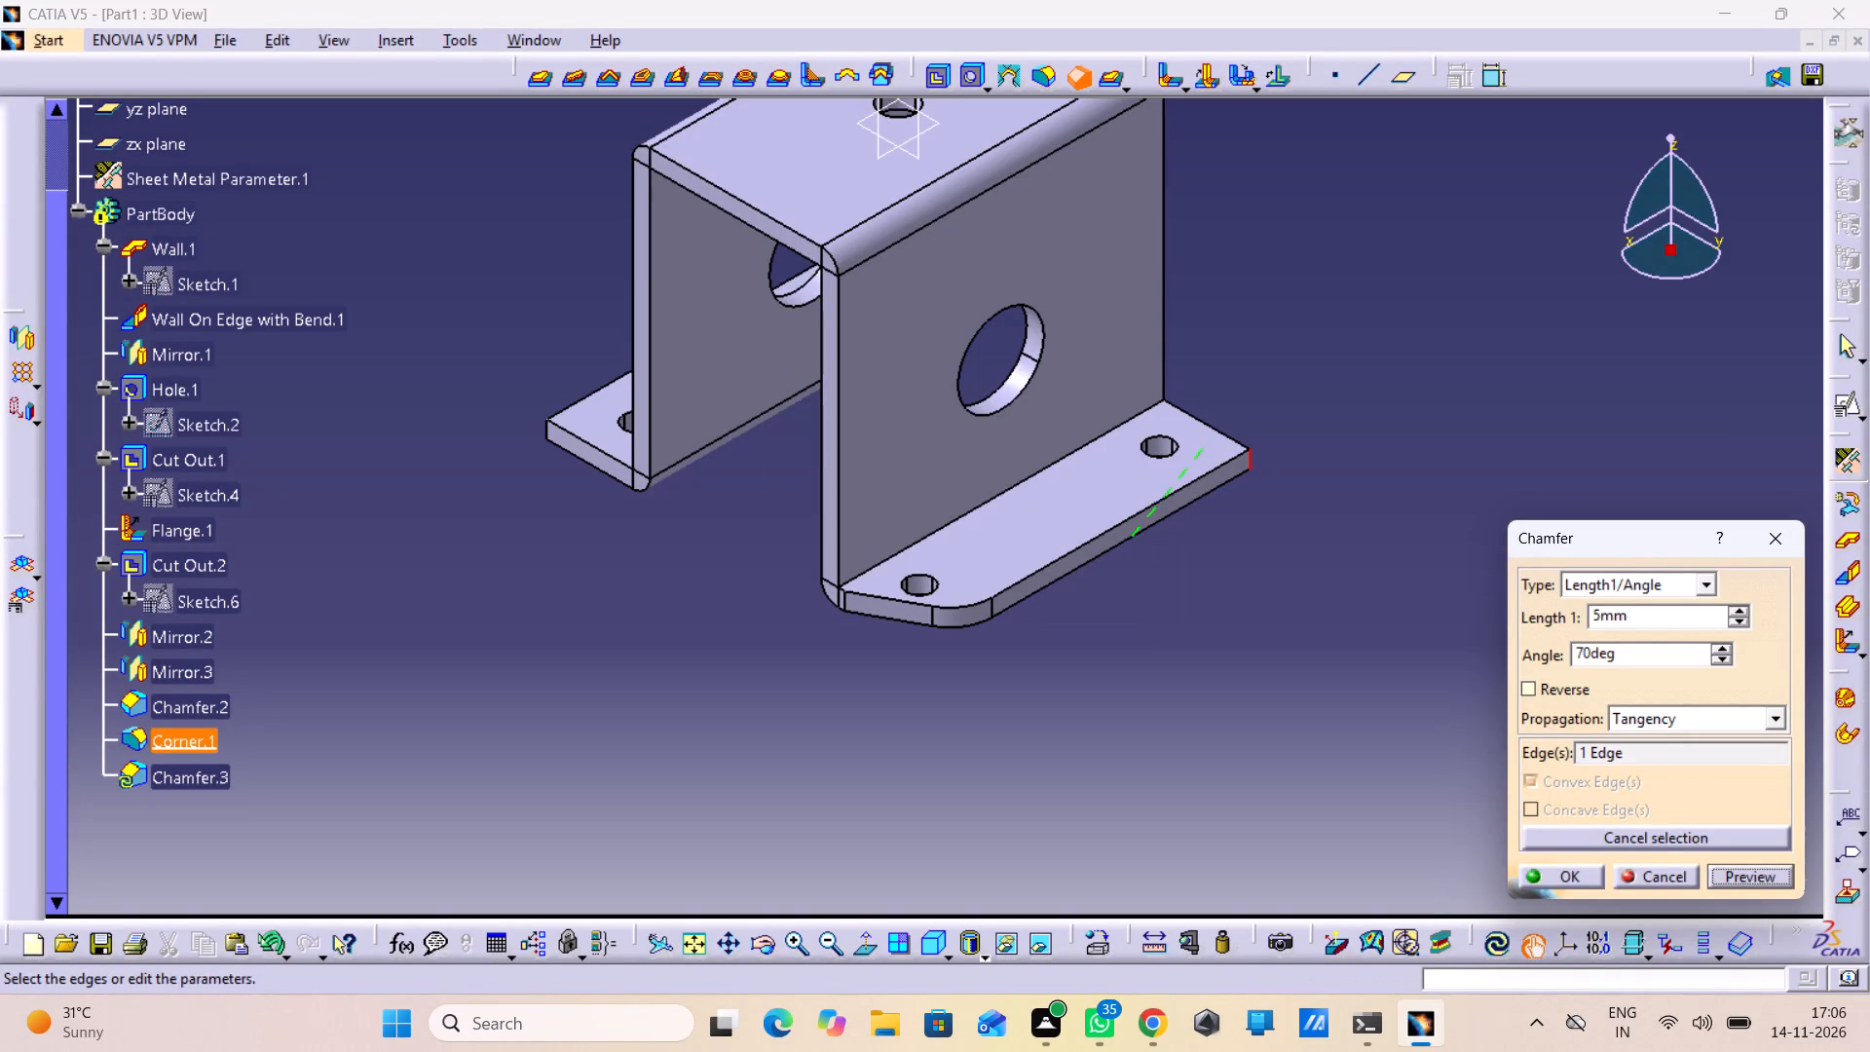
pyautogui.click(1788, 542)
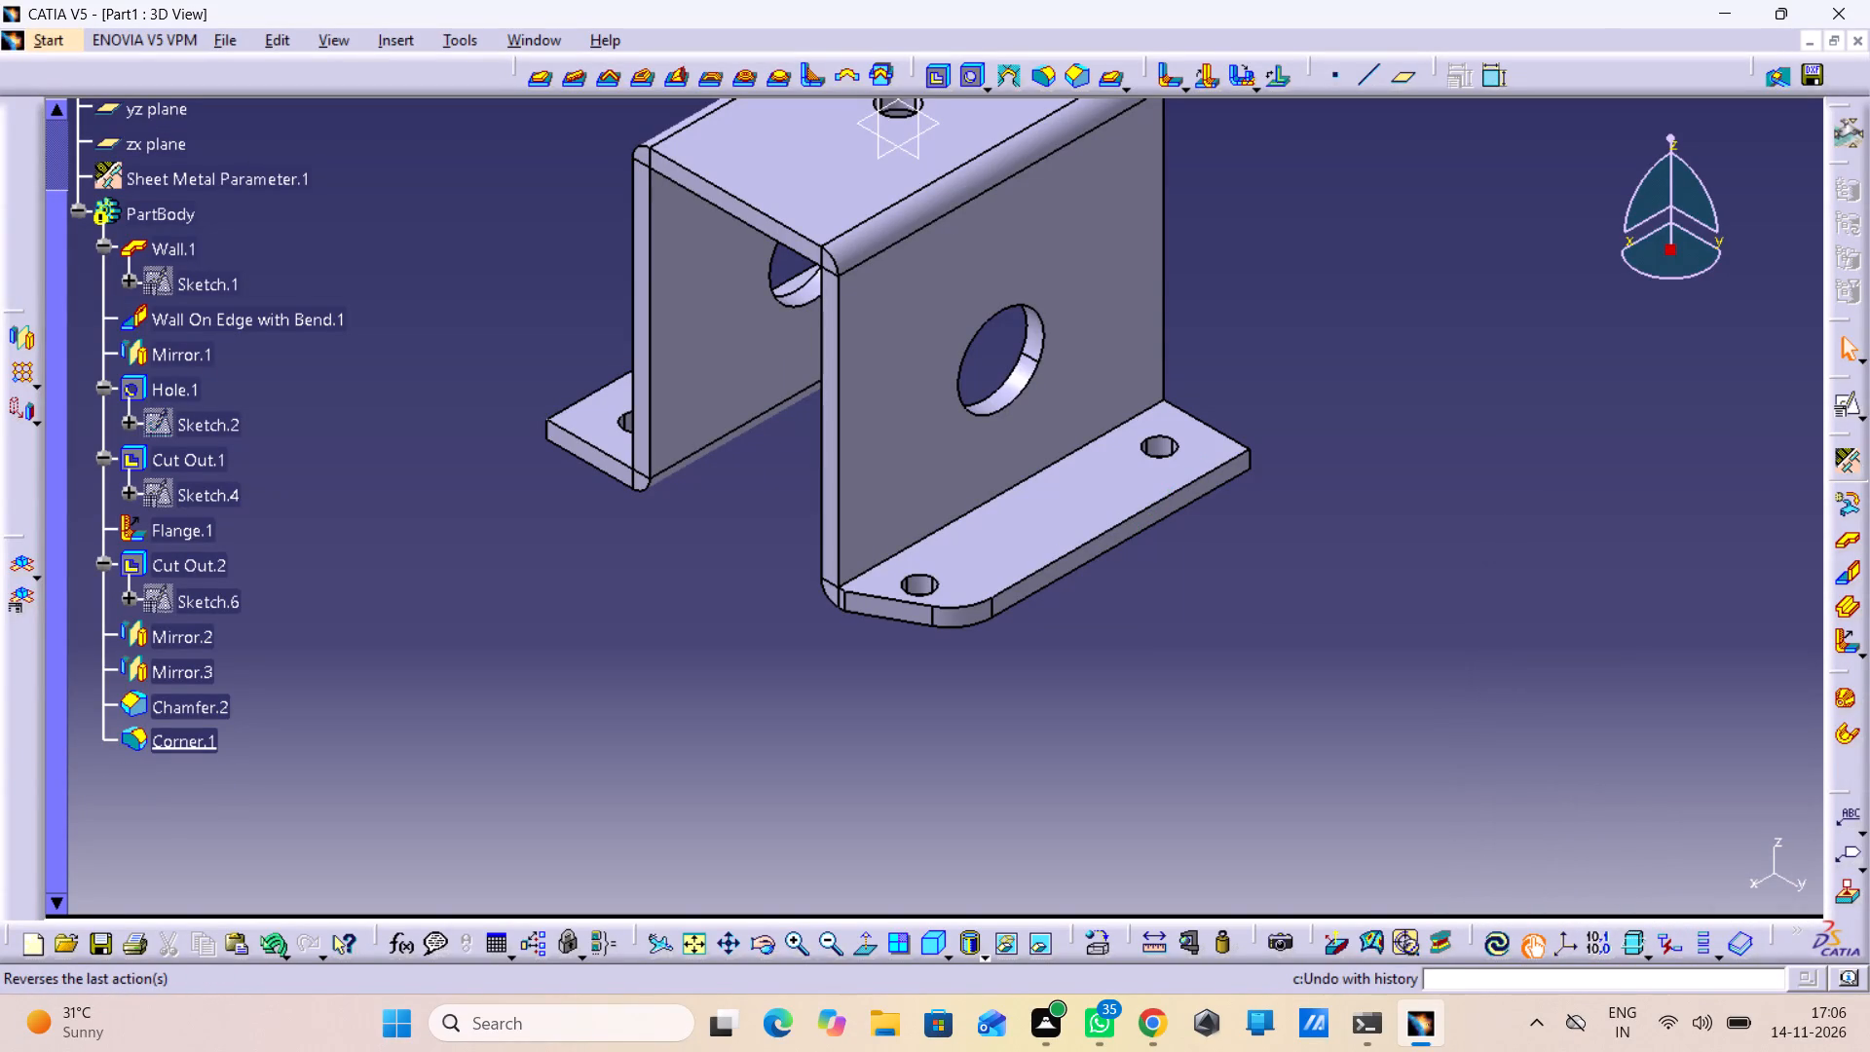
# Undo the corner rounding and chamfer on the flange, going back in the history to the last mirror feature.
pyautogui.click(276, 941)
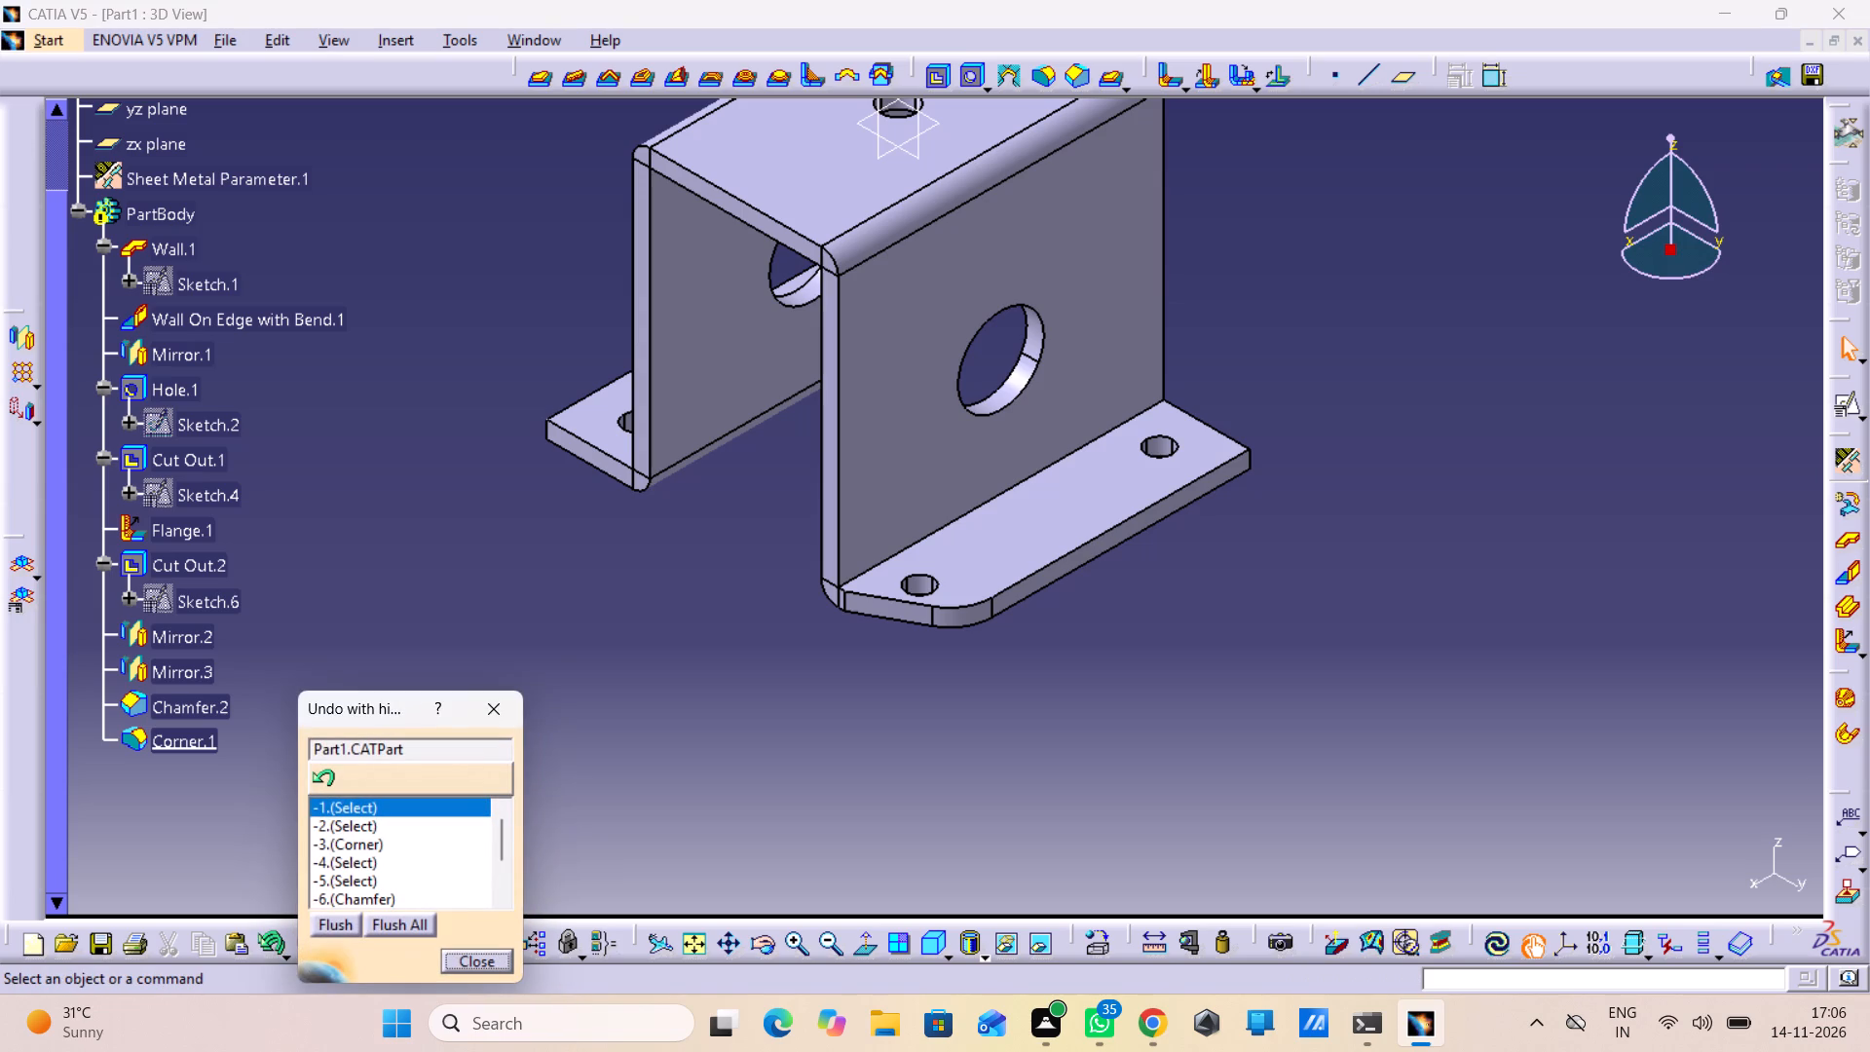
pyautogui.click(317, 774)
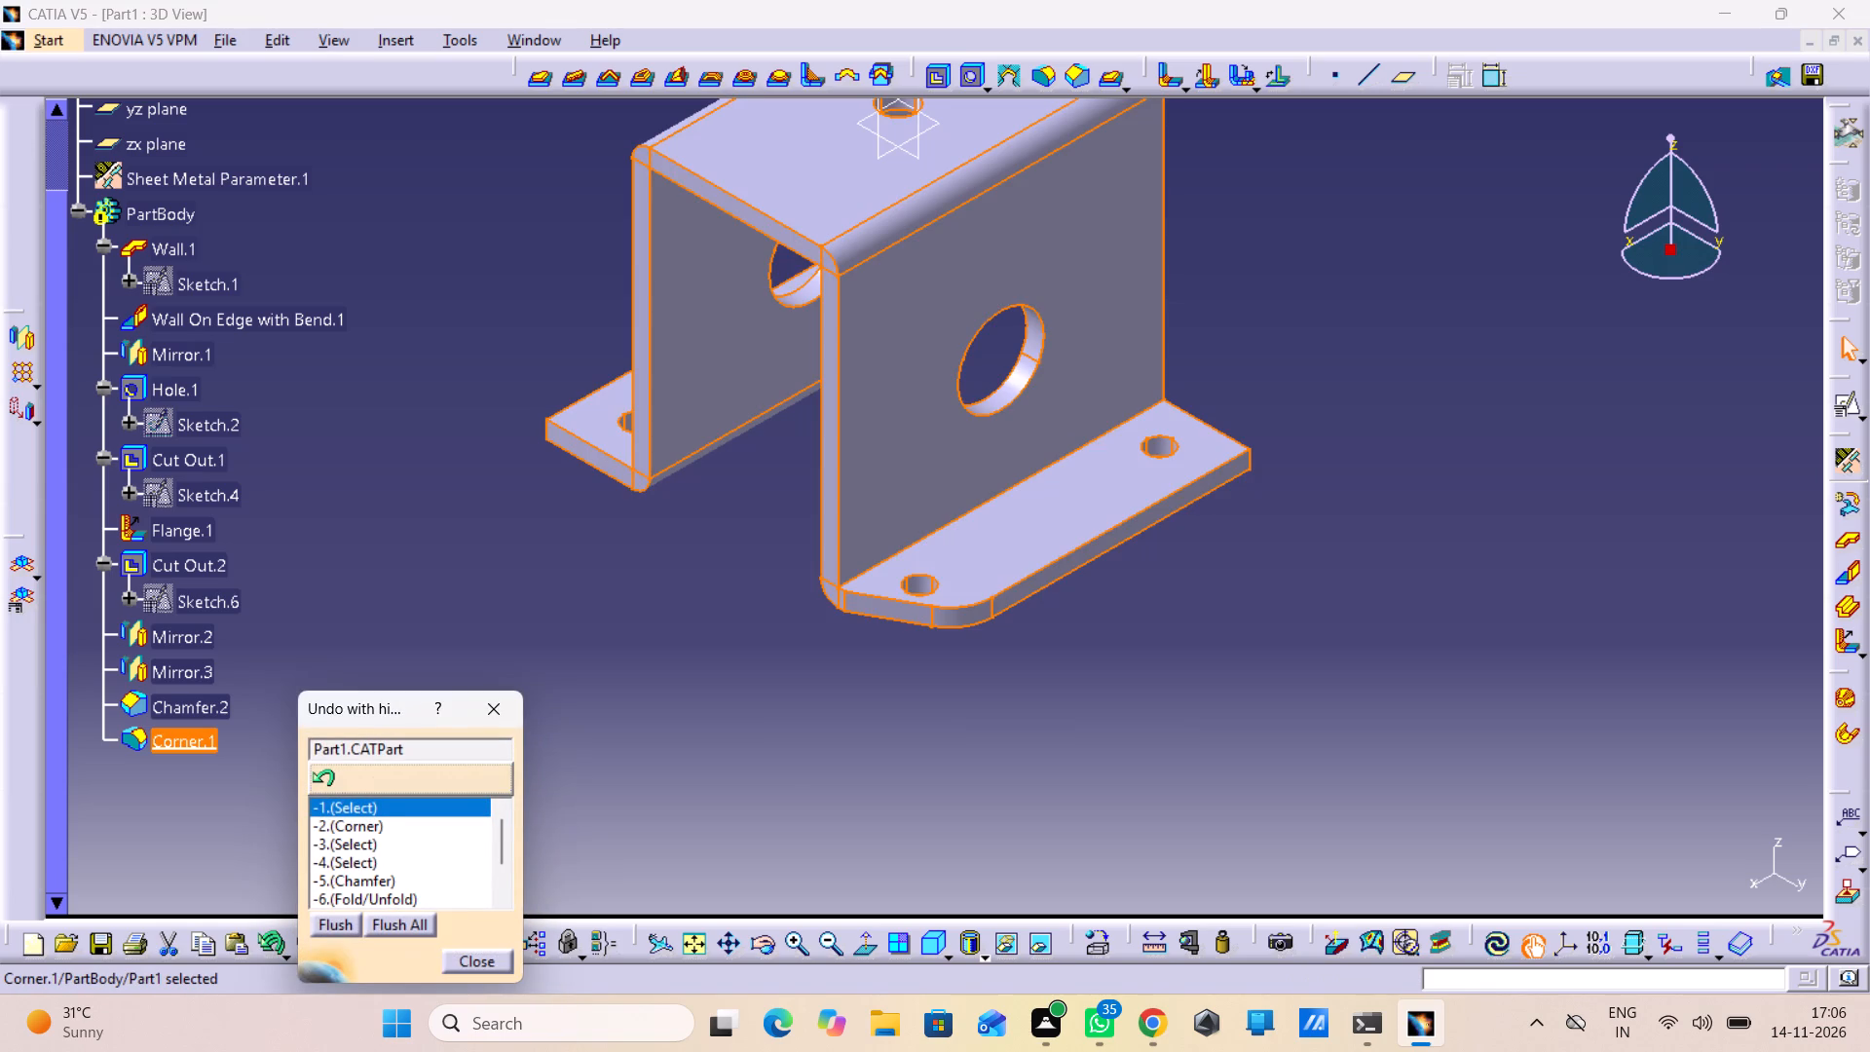
pyautogui.click(317, 774)
pyautogui.click(317, 774)
pyautogui.click(317, 774)
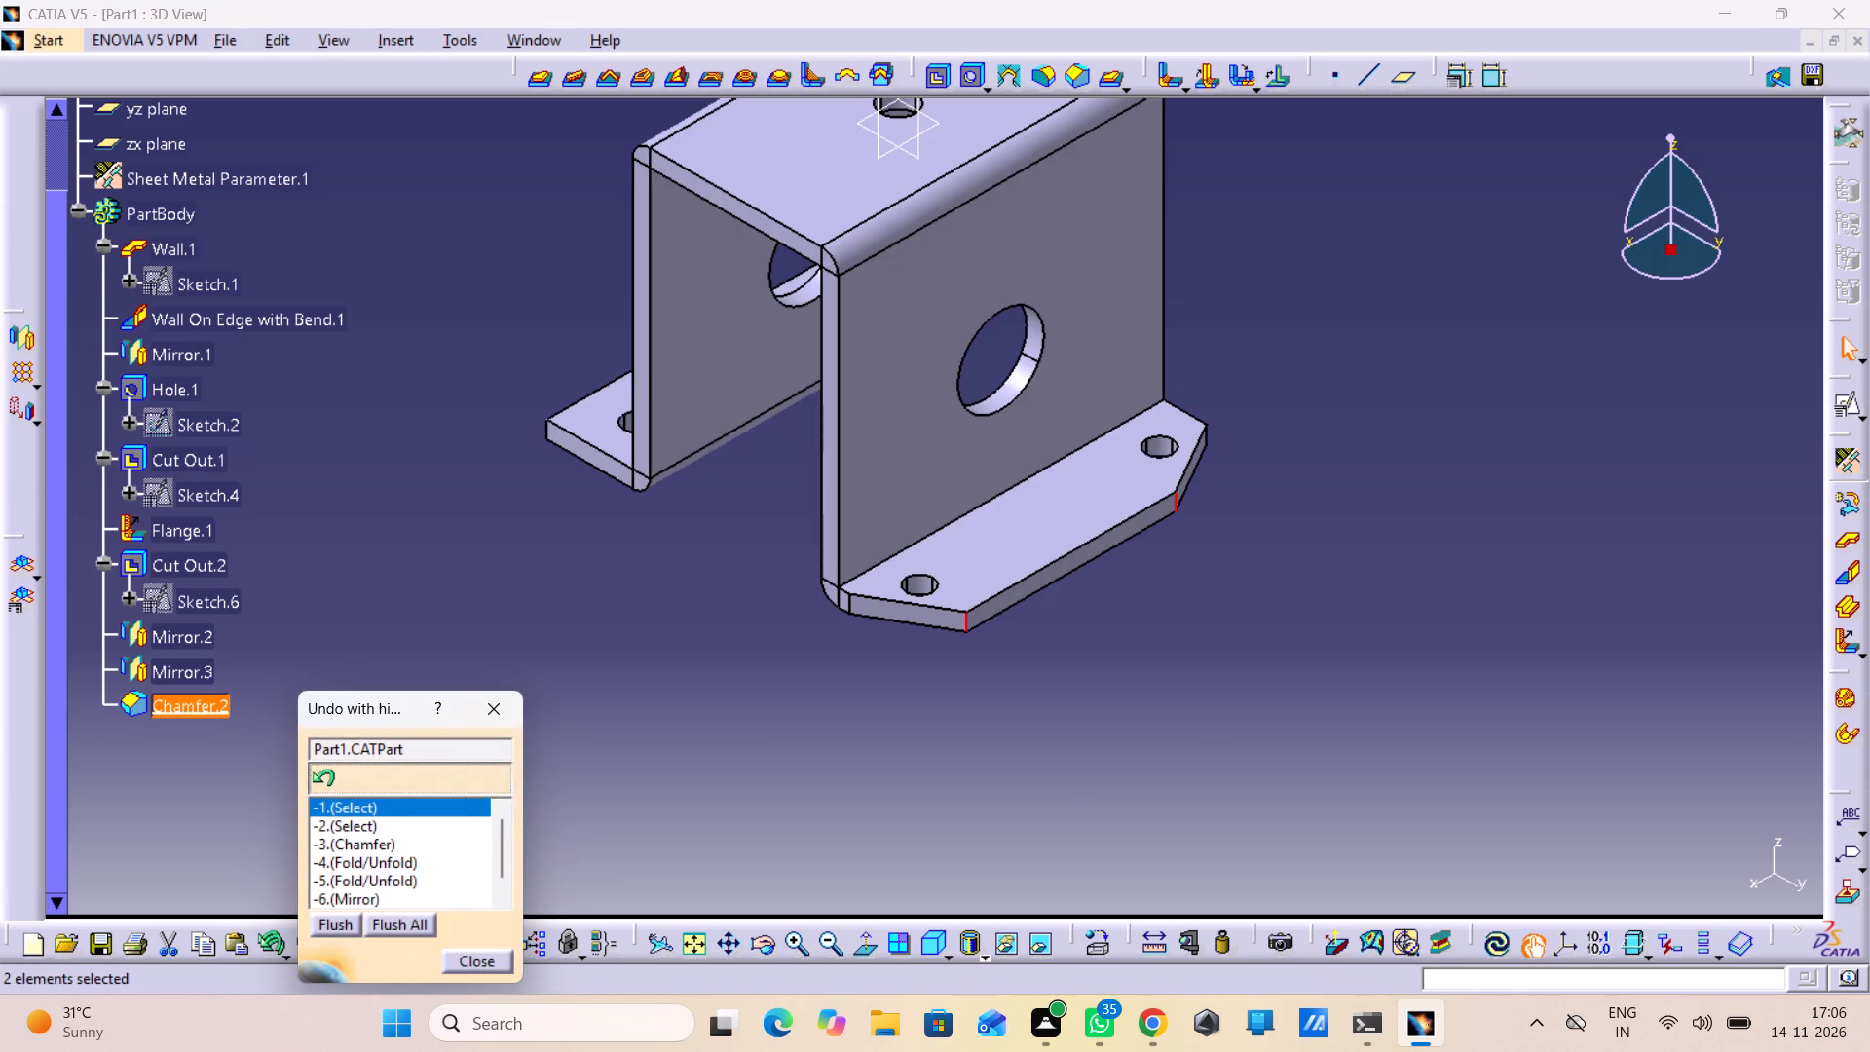
pyautogui.click(317, 774)
pyautogui.click(317, 774)
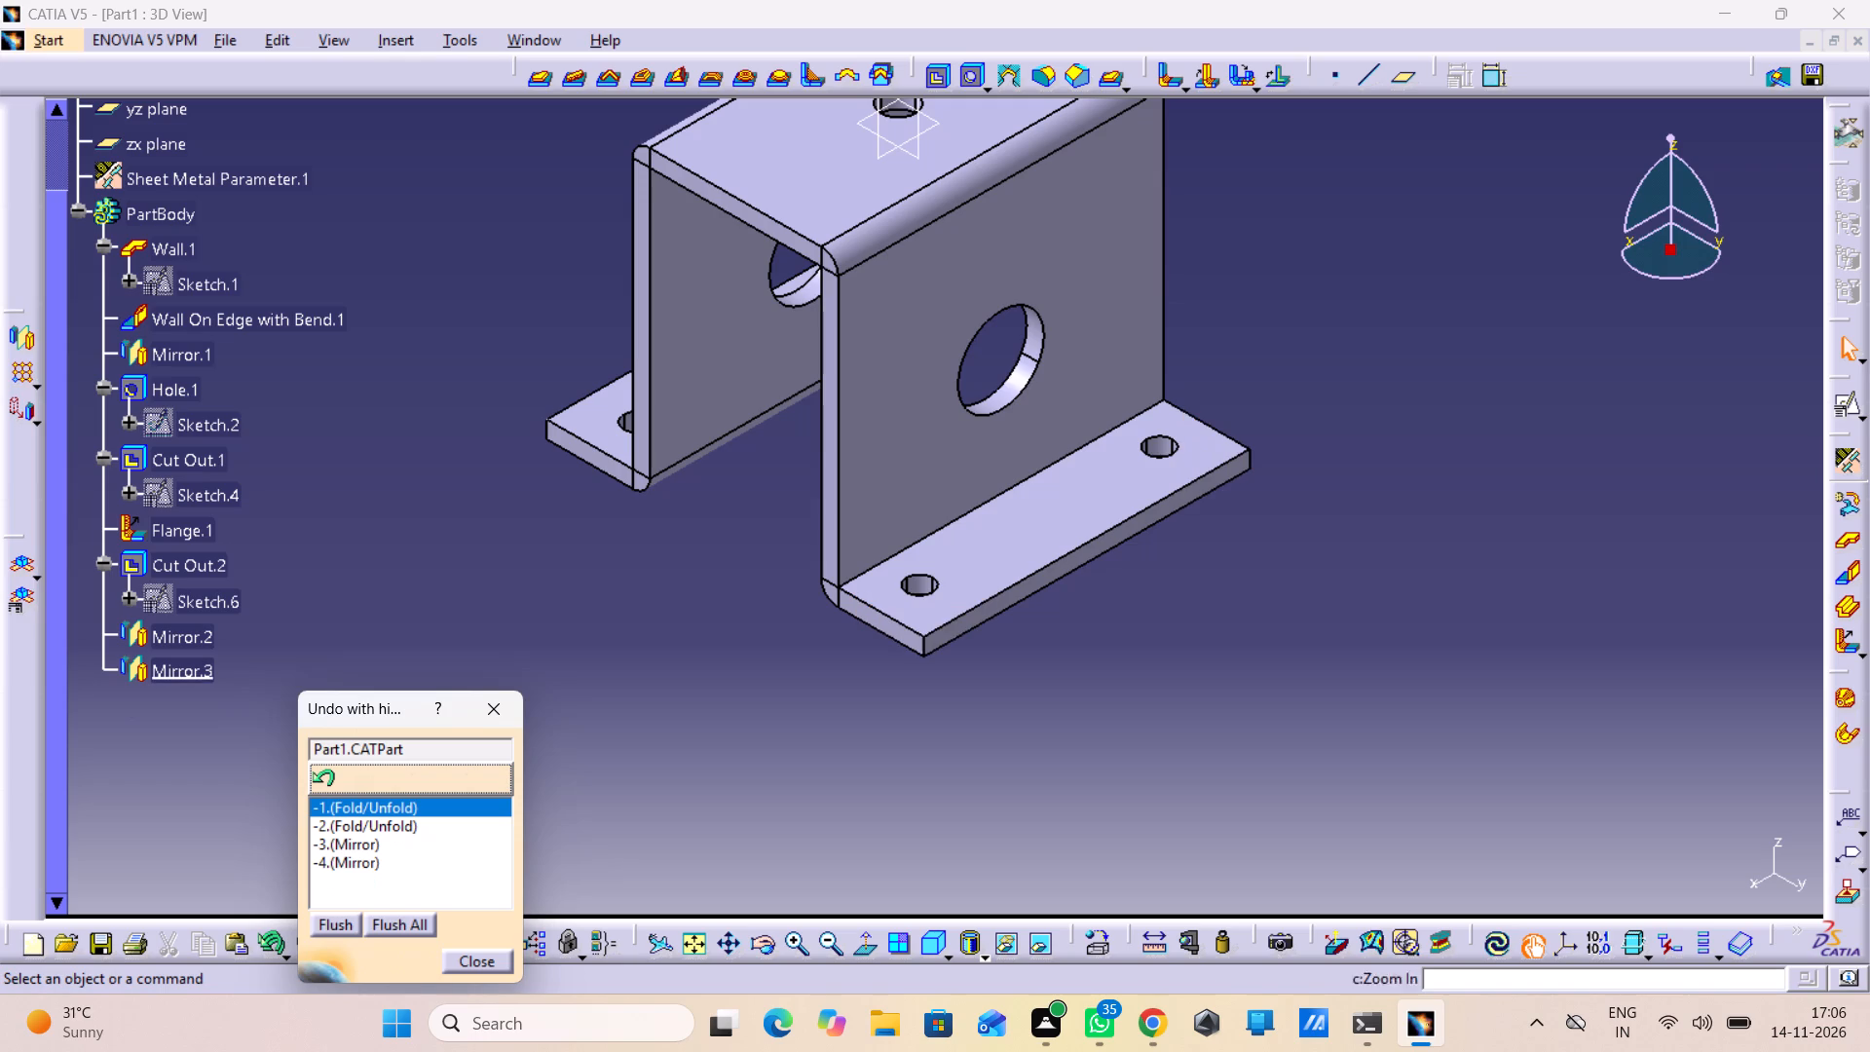
pyautogui.click(467, 960)
pyautogui.click(1162, 854)
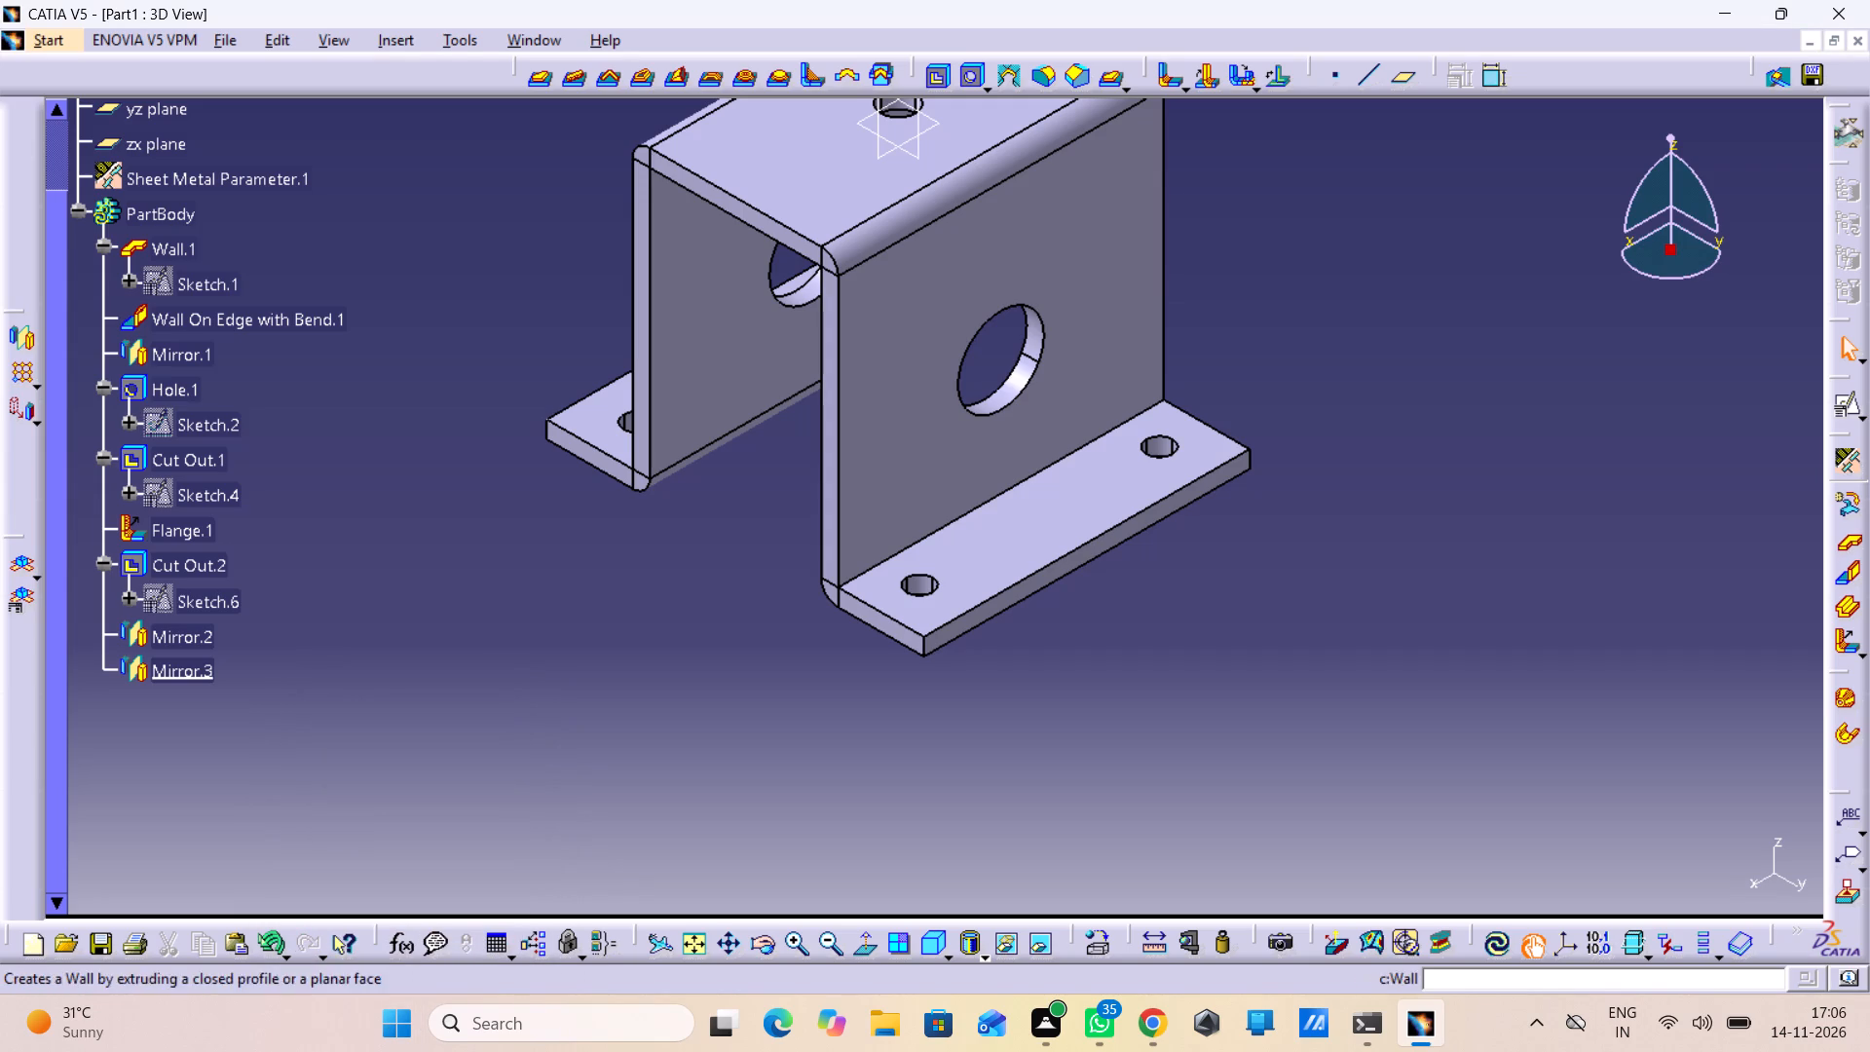
# Unfold the sheet metal part into its flat pattern.
pyautogui.click(450, 36)
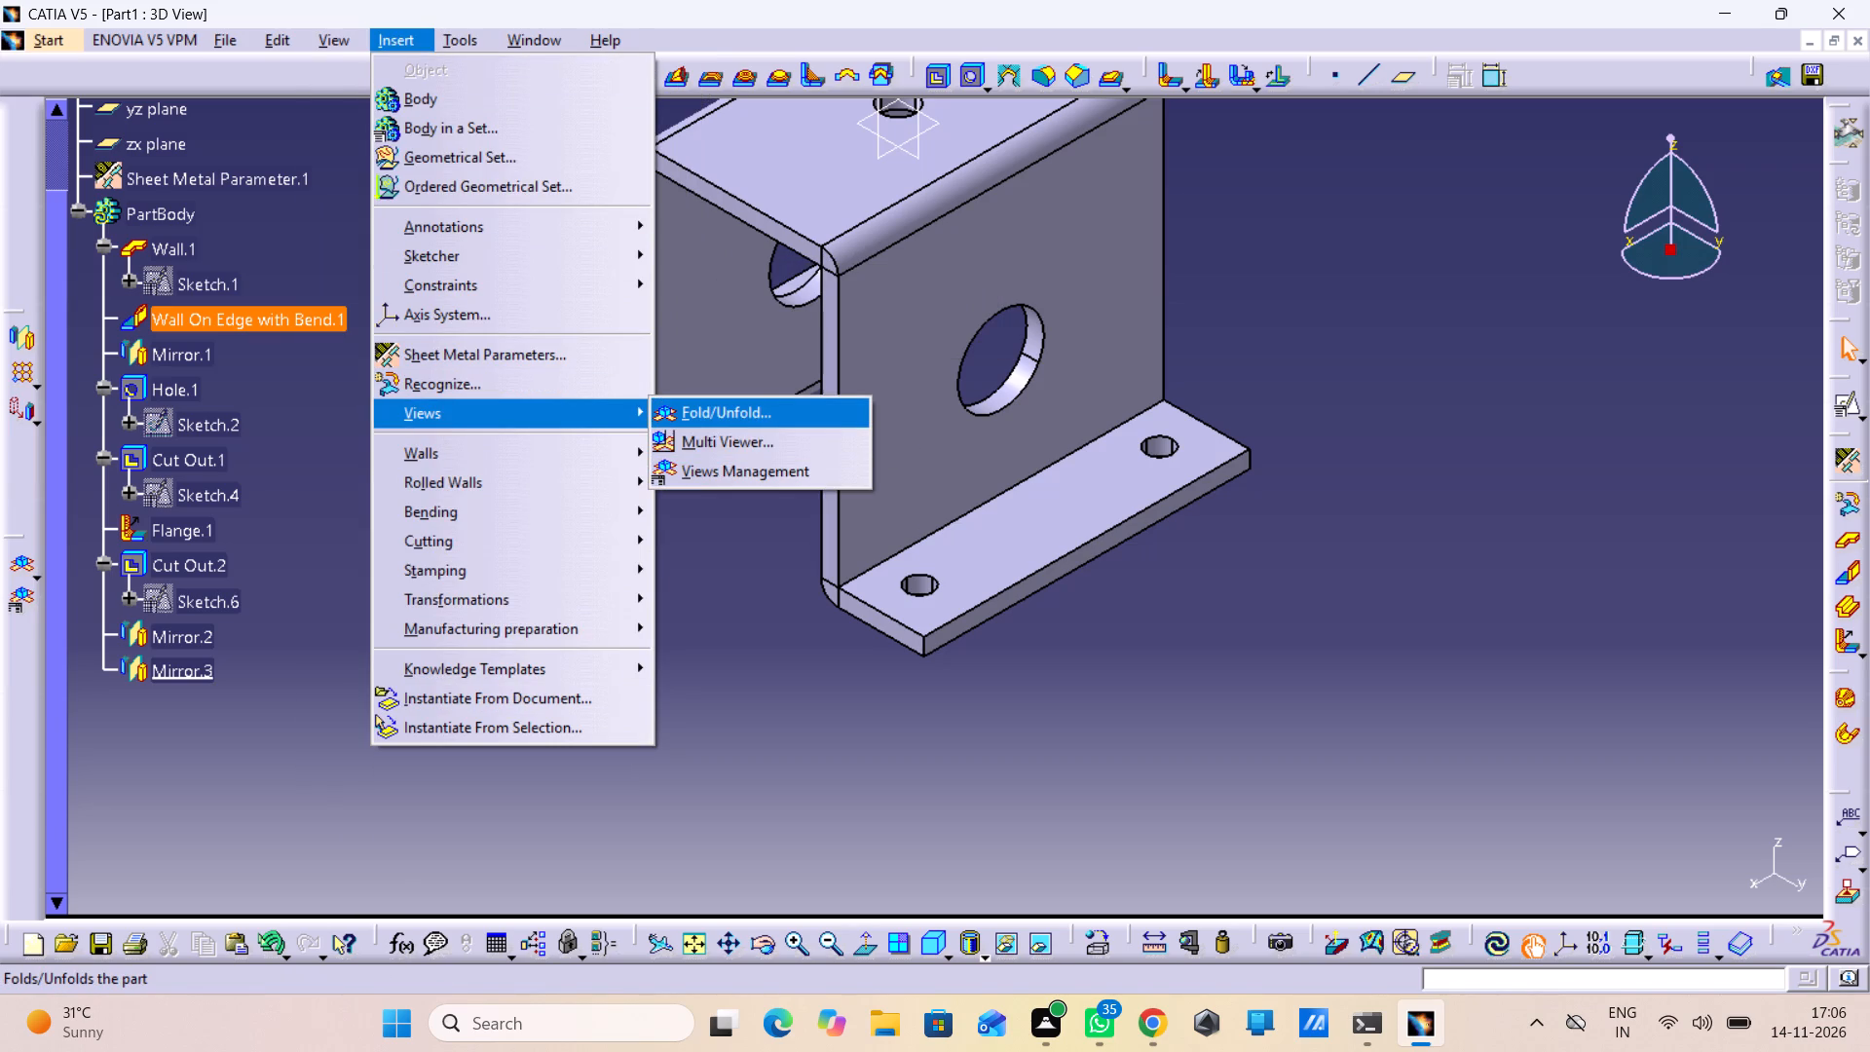
pyautogui.click(719, 426)
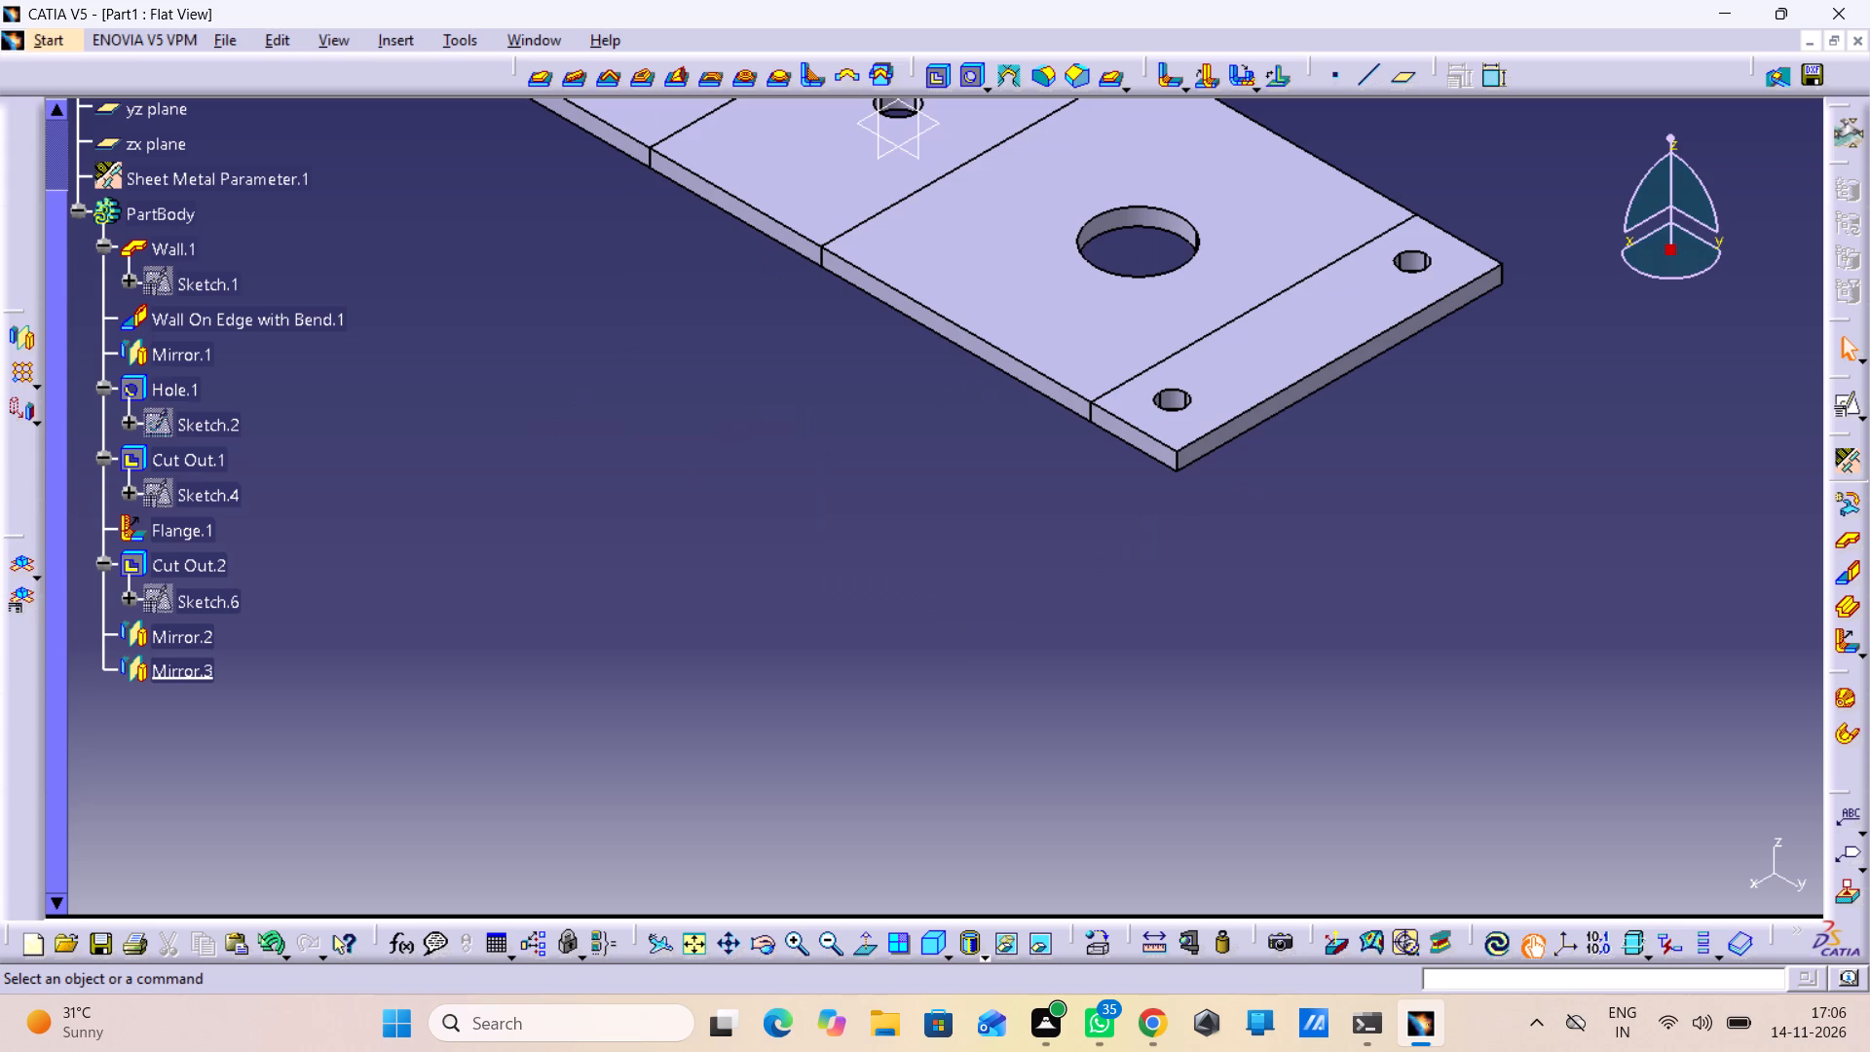
# Create a positioned sketch on the original flange's flat face, with the axes swapped and the V direction reversed.
pyautogui.click(933, 950)
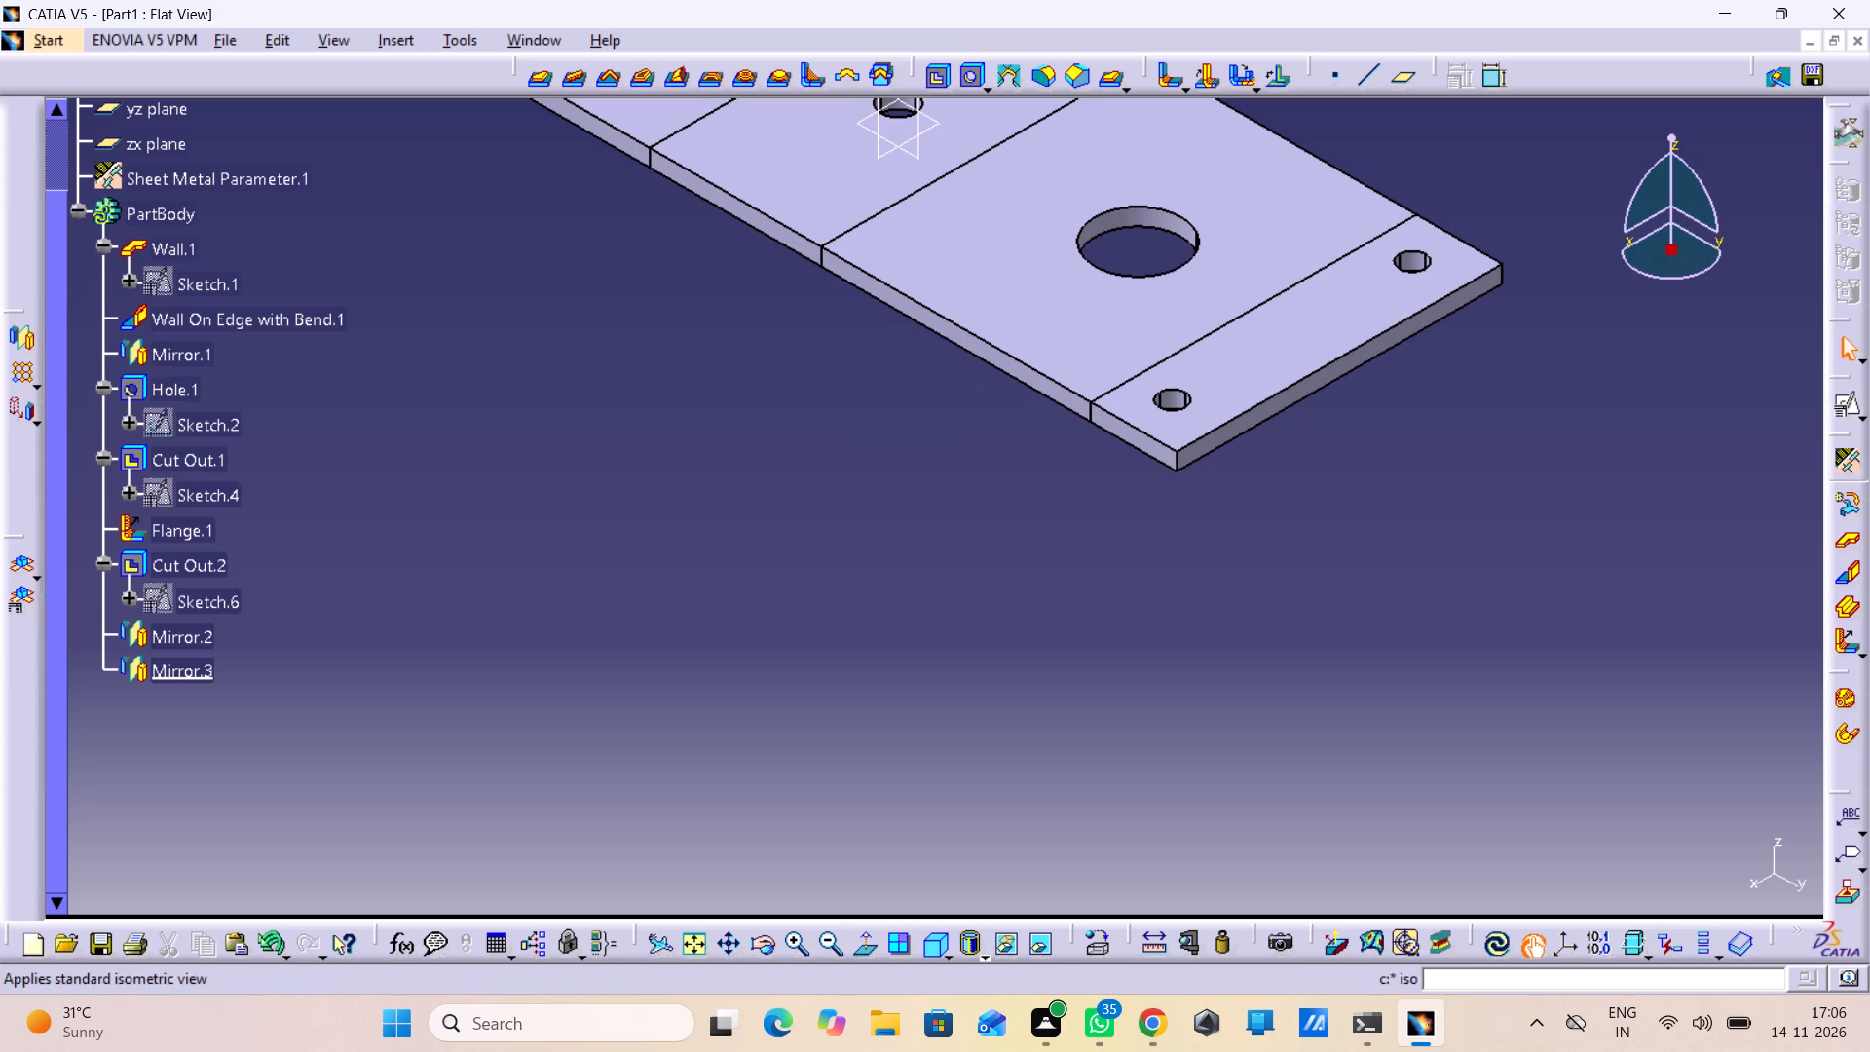
pyautogui.moveTo(717, 388); pyautogui.dragTo(859, 721, button='middle')
pyautogui.moveTo(853, 721); pyautogui.dragTo(875, 799, button='middle')
pyautogui.rightClick(851, 726)
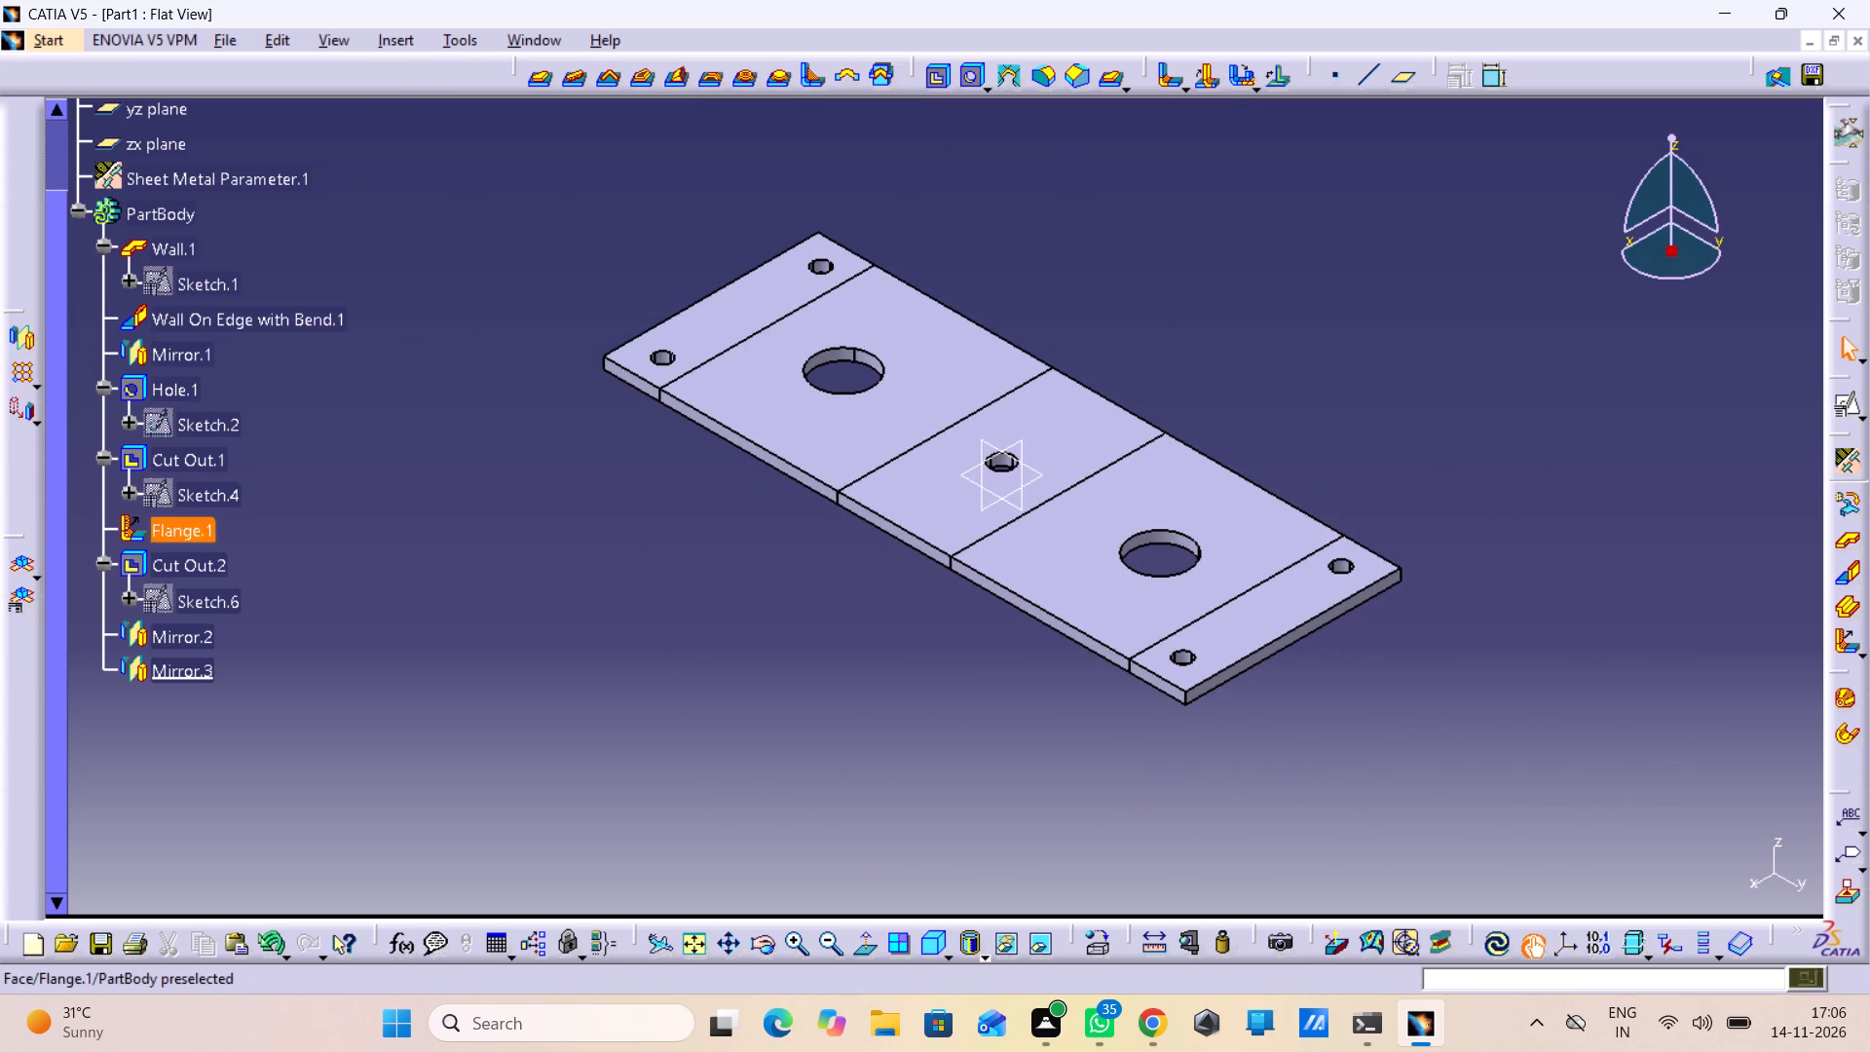
pyautogui.click(1253, 625)
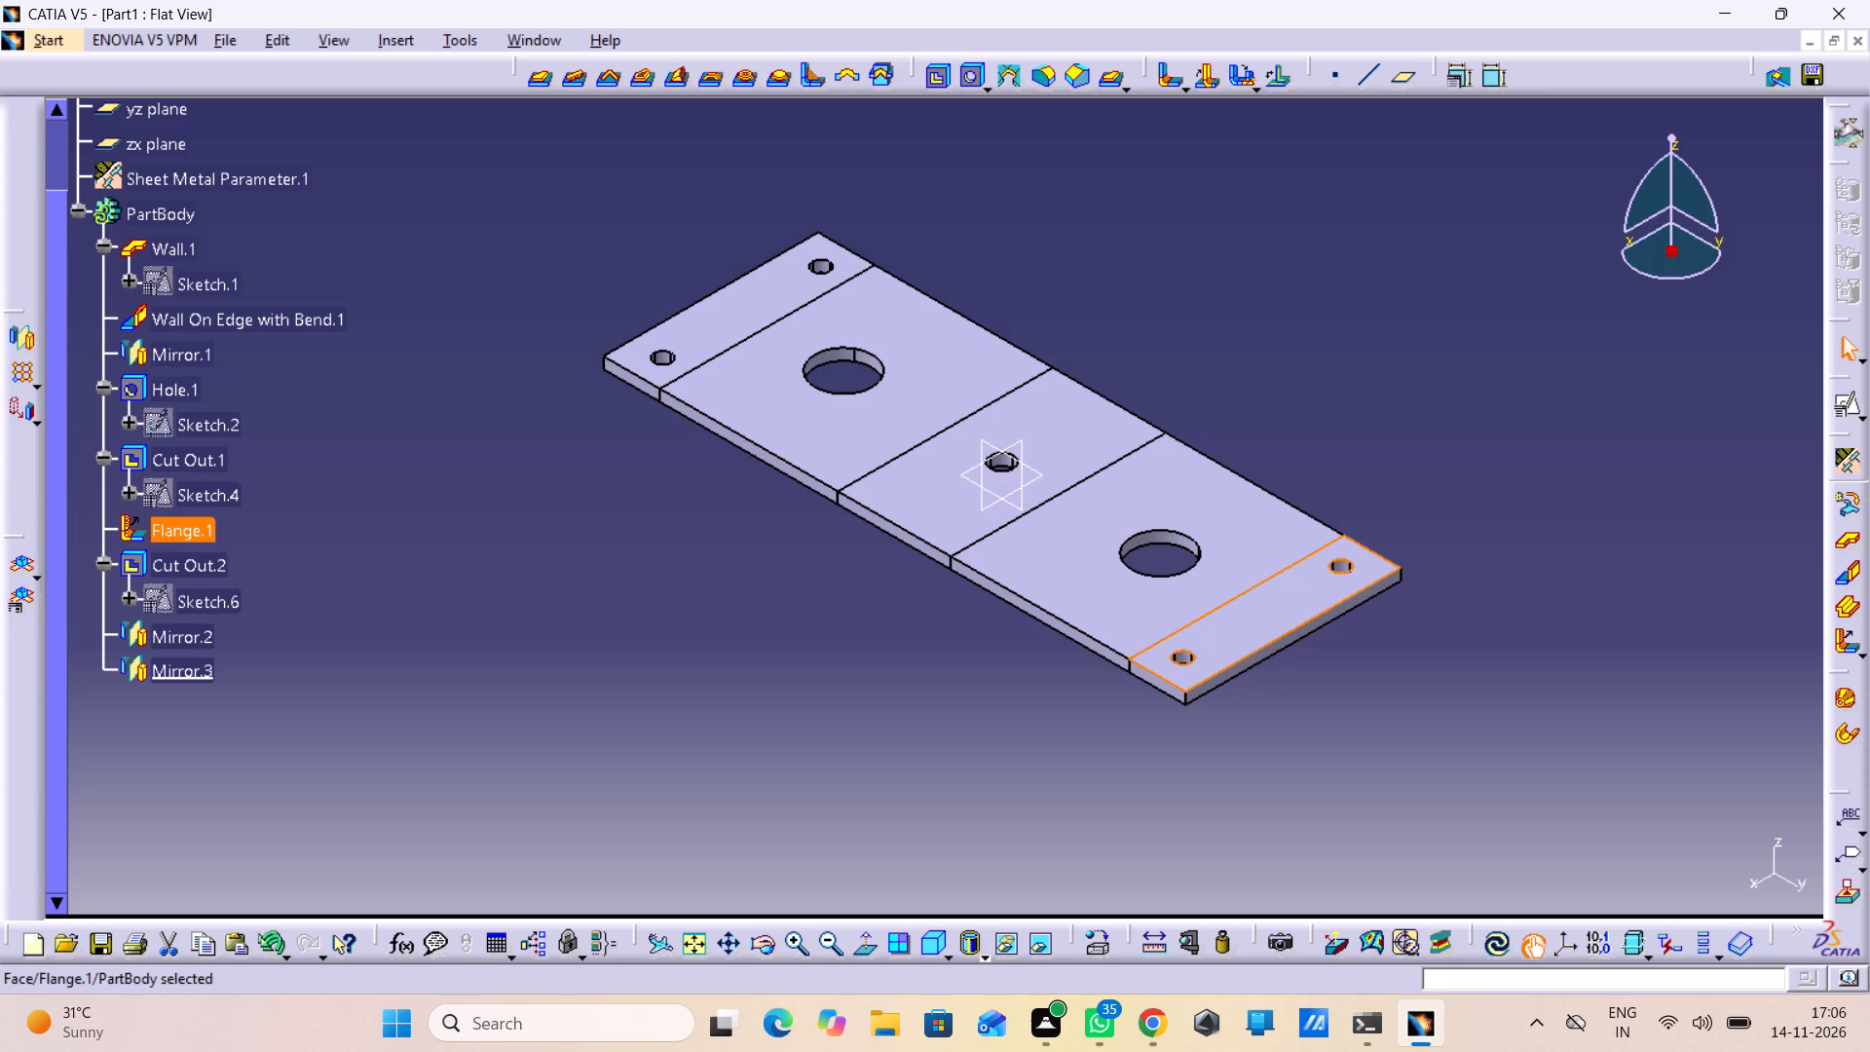
pyautogui.click(1842, 411)
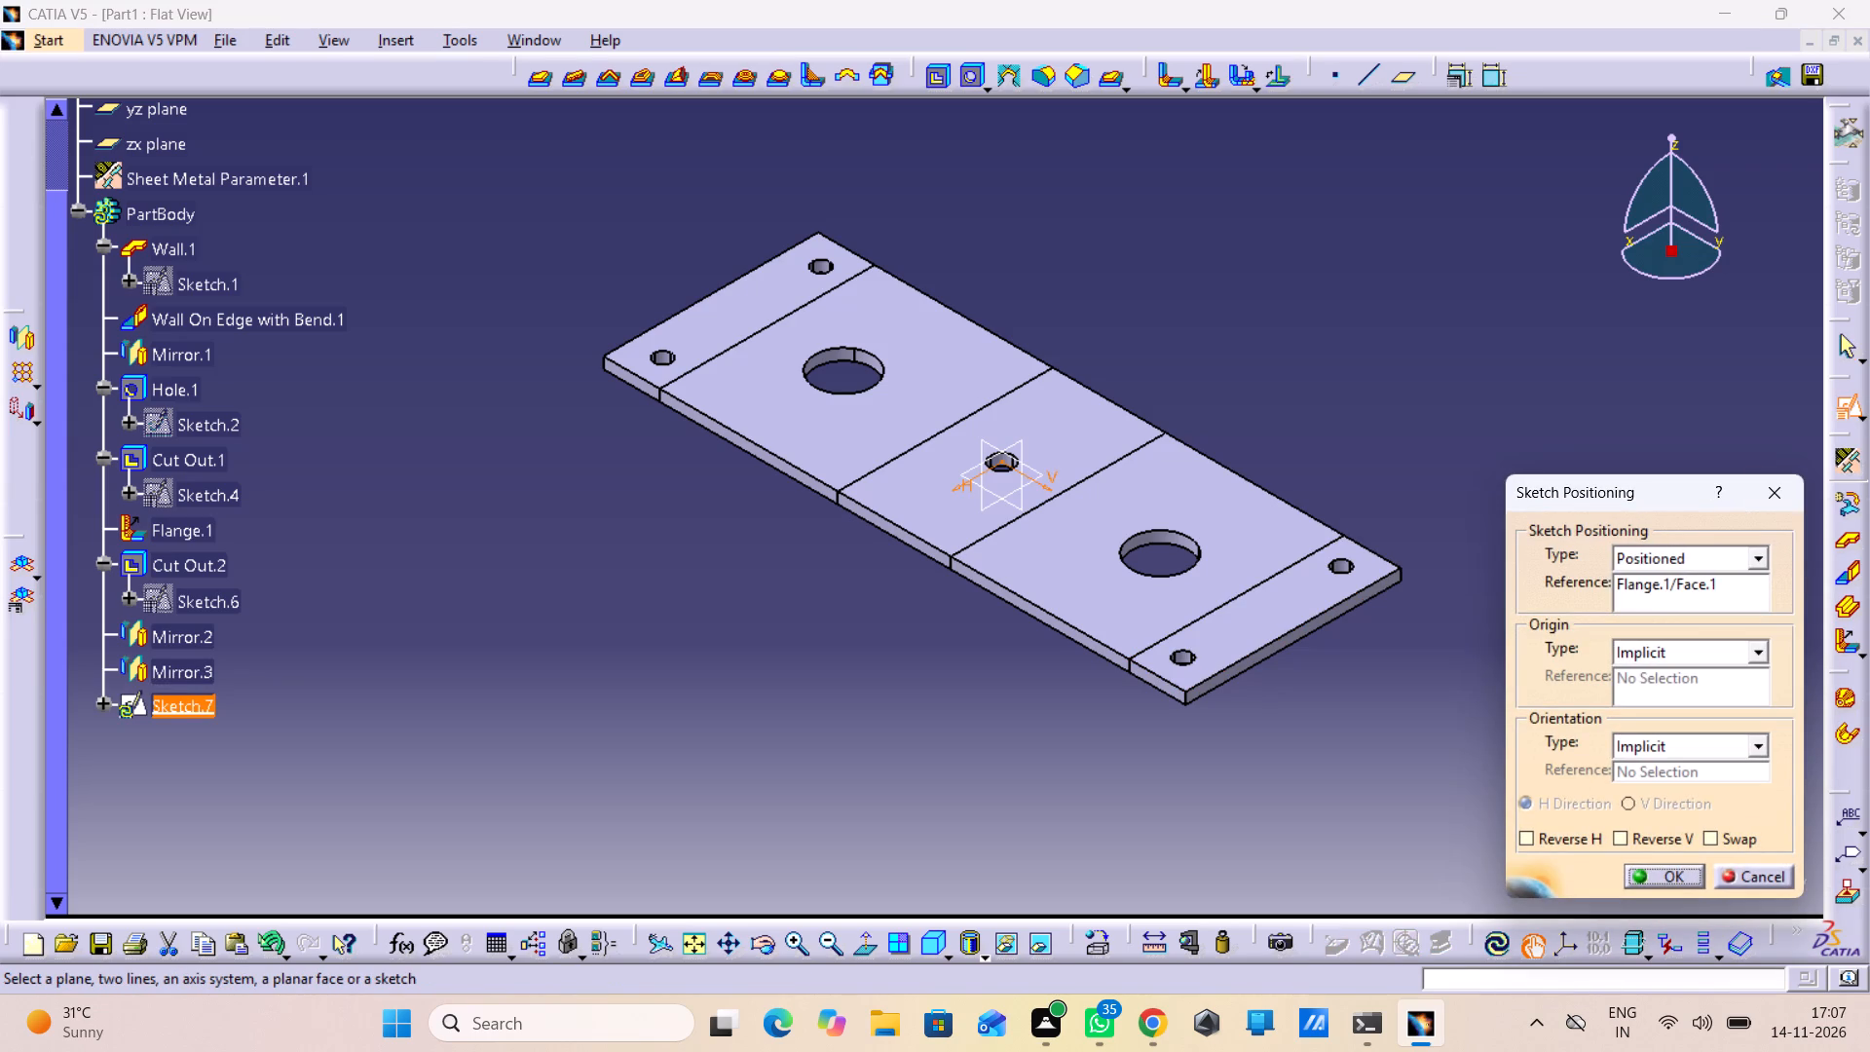
pyautogui.click(1723, 842)
pyautogui.click(1663, 832)
pyautogui.click(1650, 867)
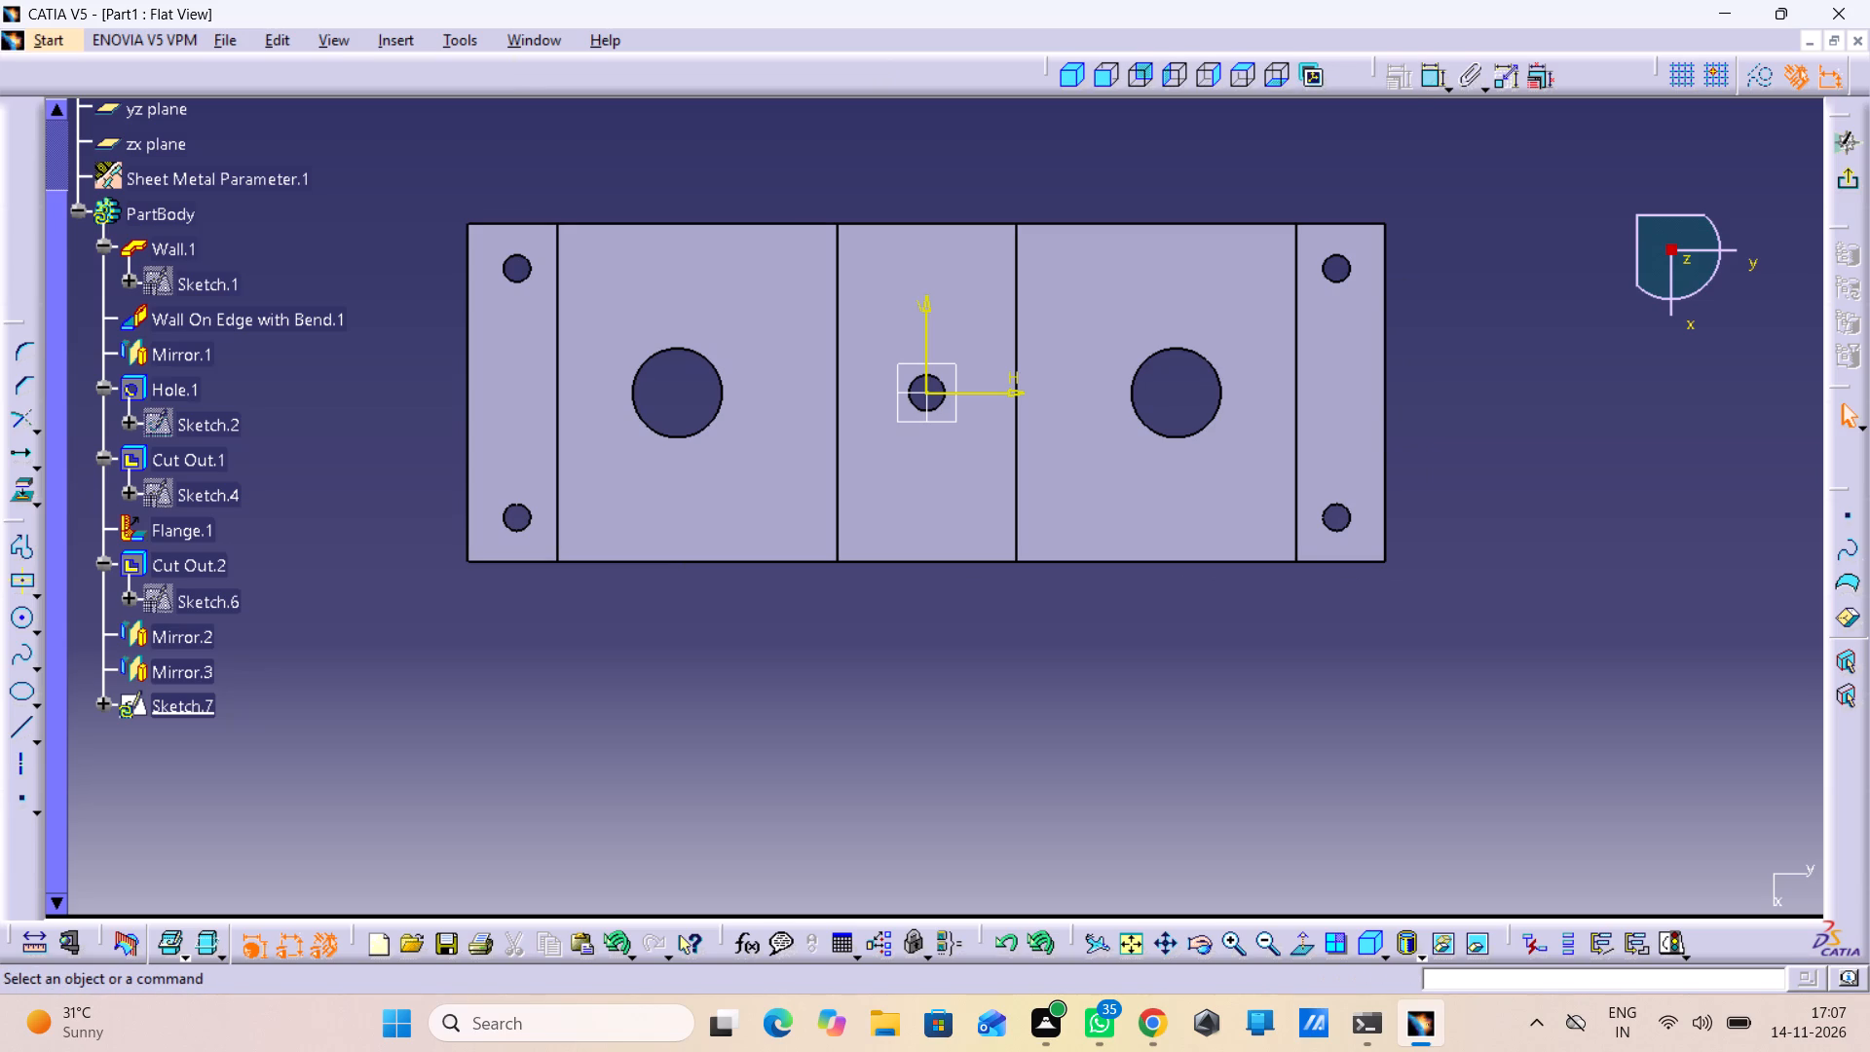
# Sketch a six-line trimming profile around the flange's outer end, with two sloped lines across its corners, starting at about H 41.2, V 23 mm.
pyautogui.doubleClick(14, 546)
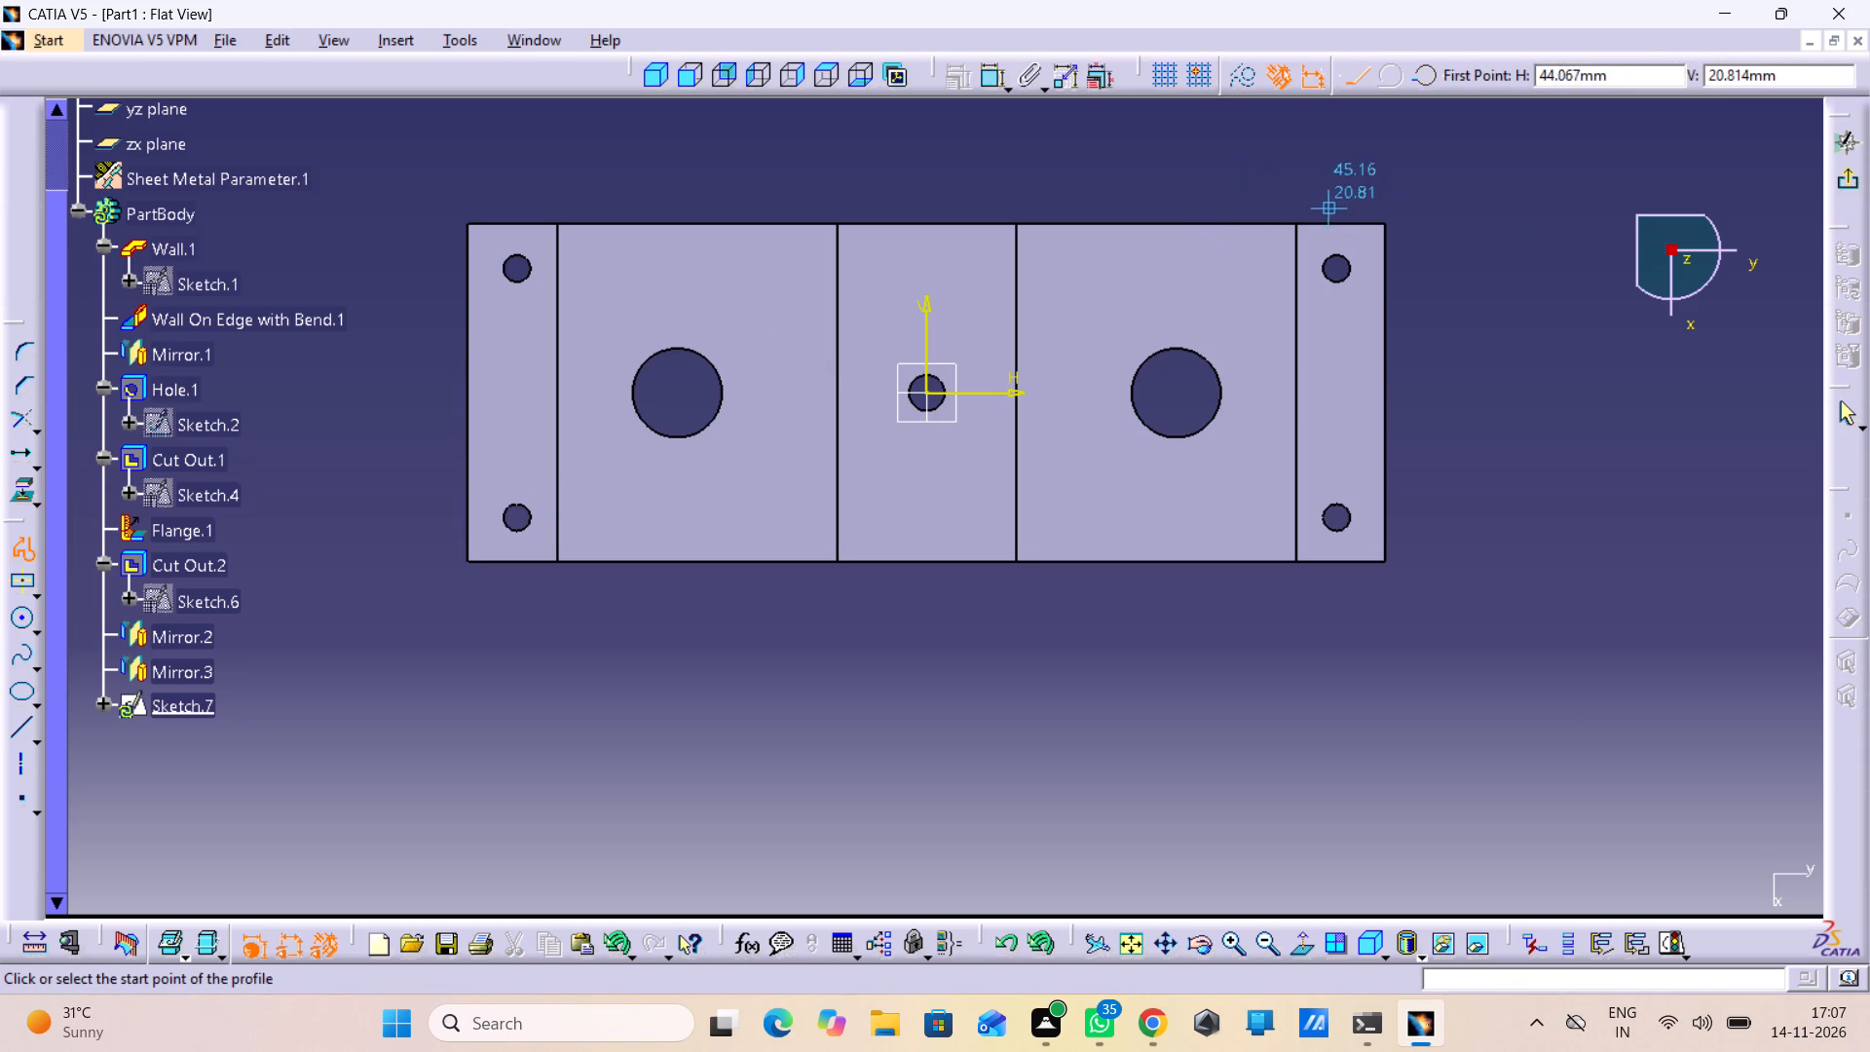
pyautogui.click(1296, 188)
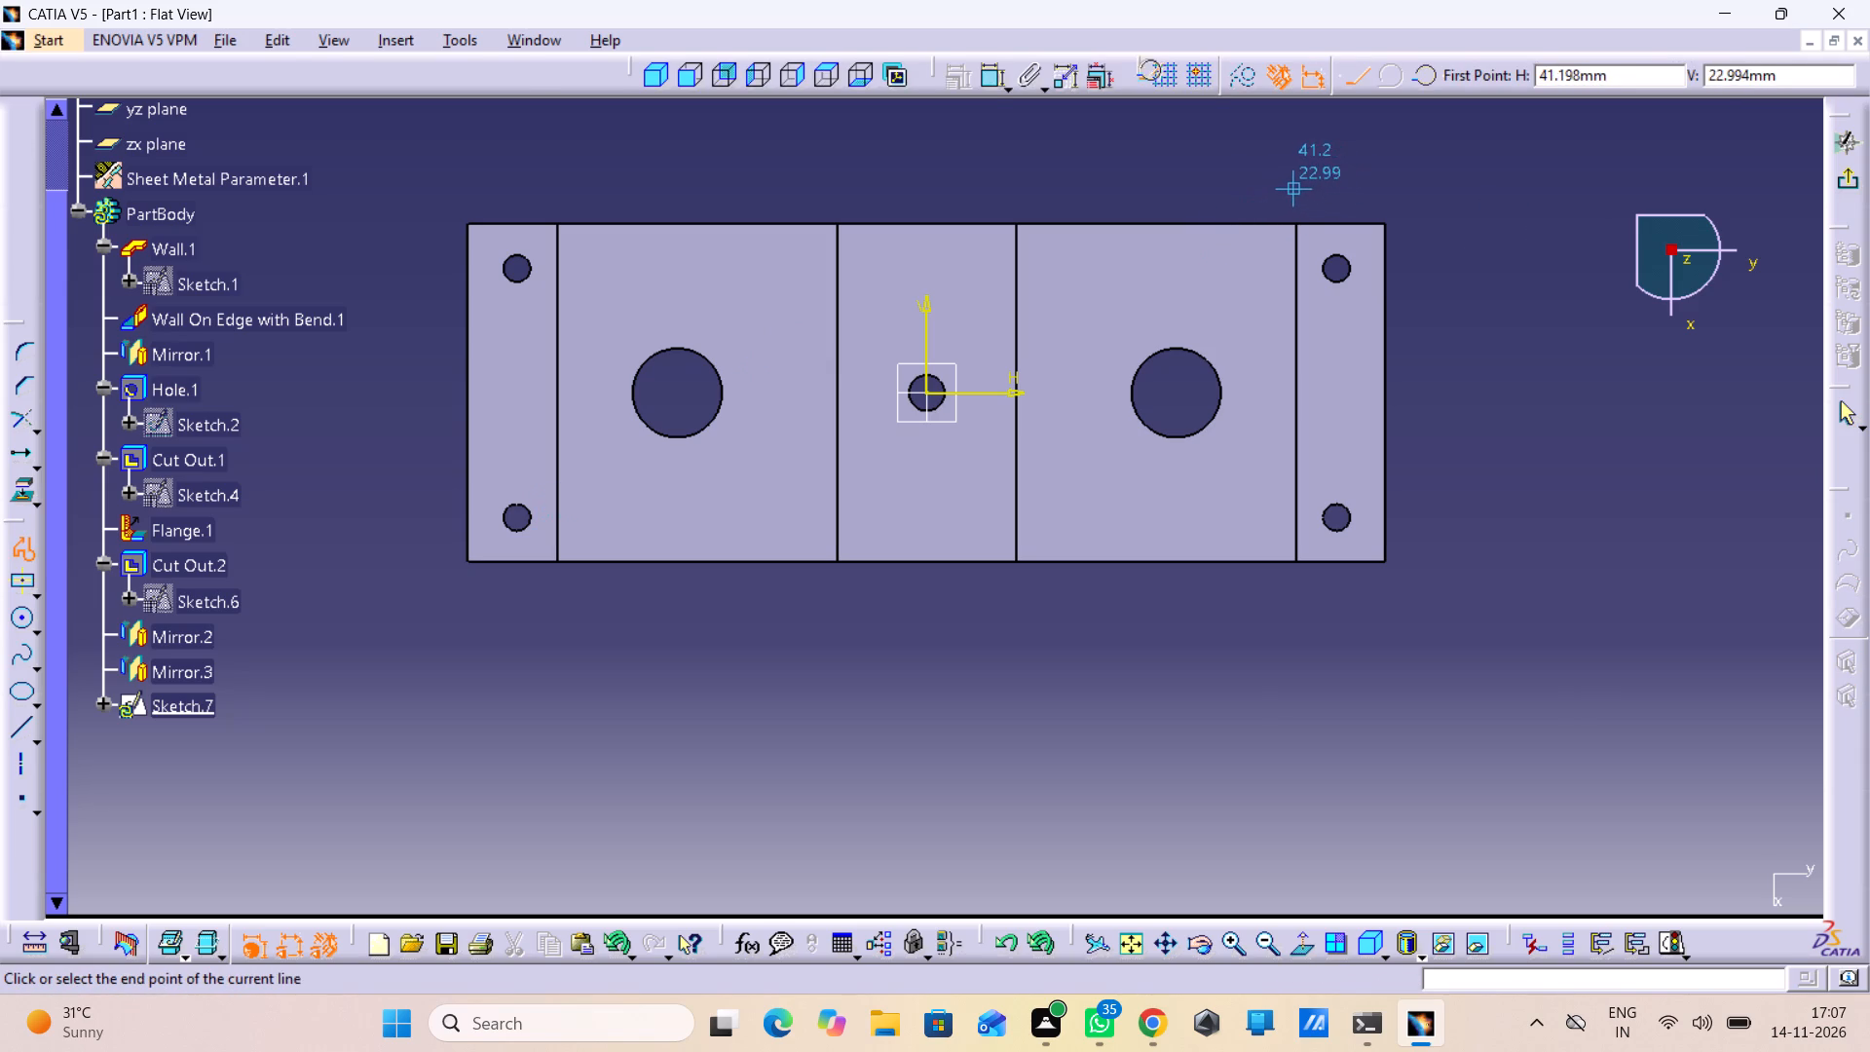
pyautogui.click(1402, 266)
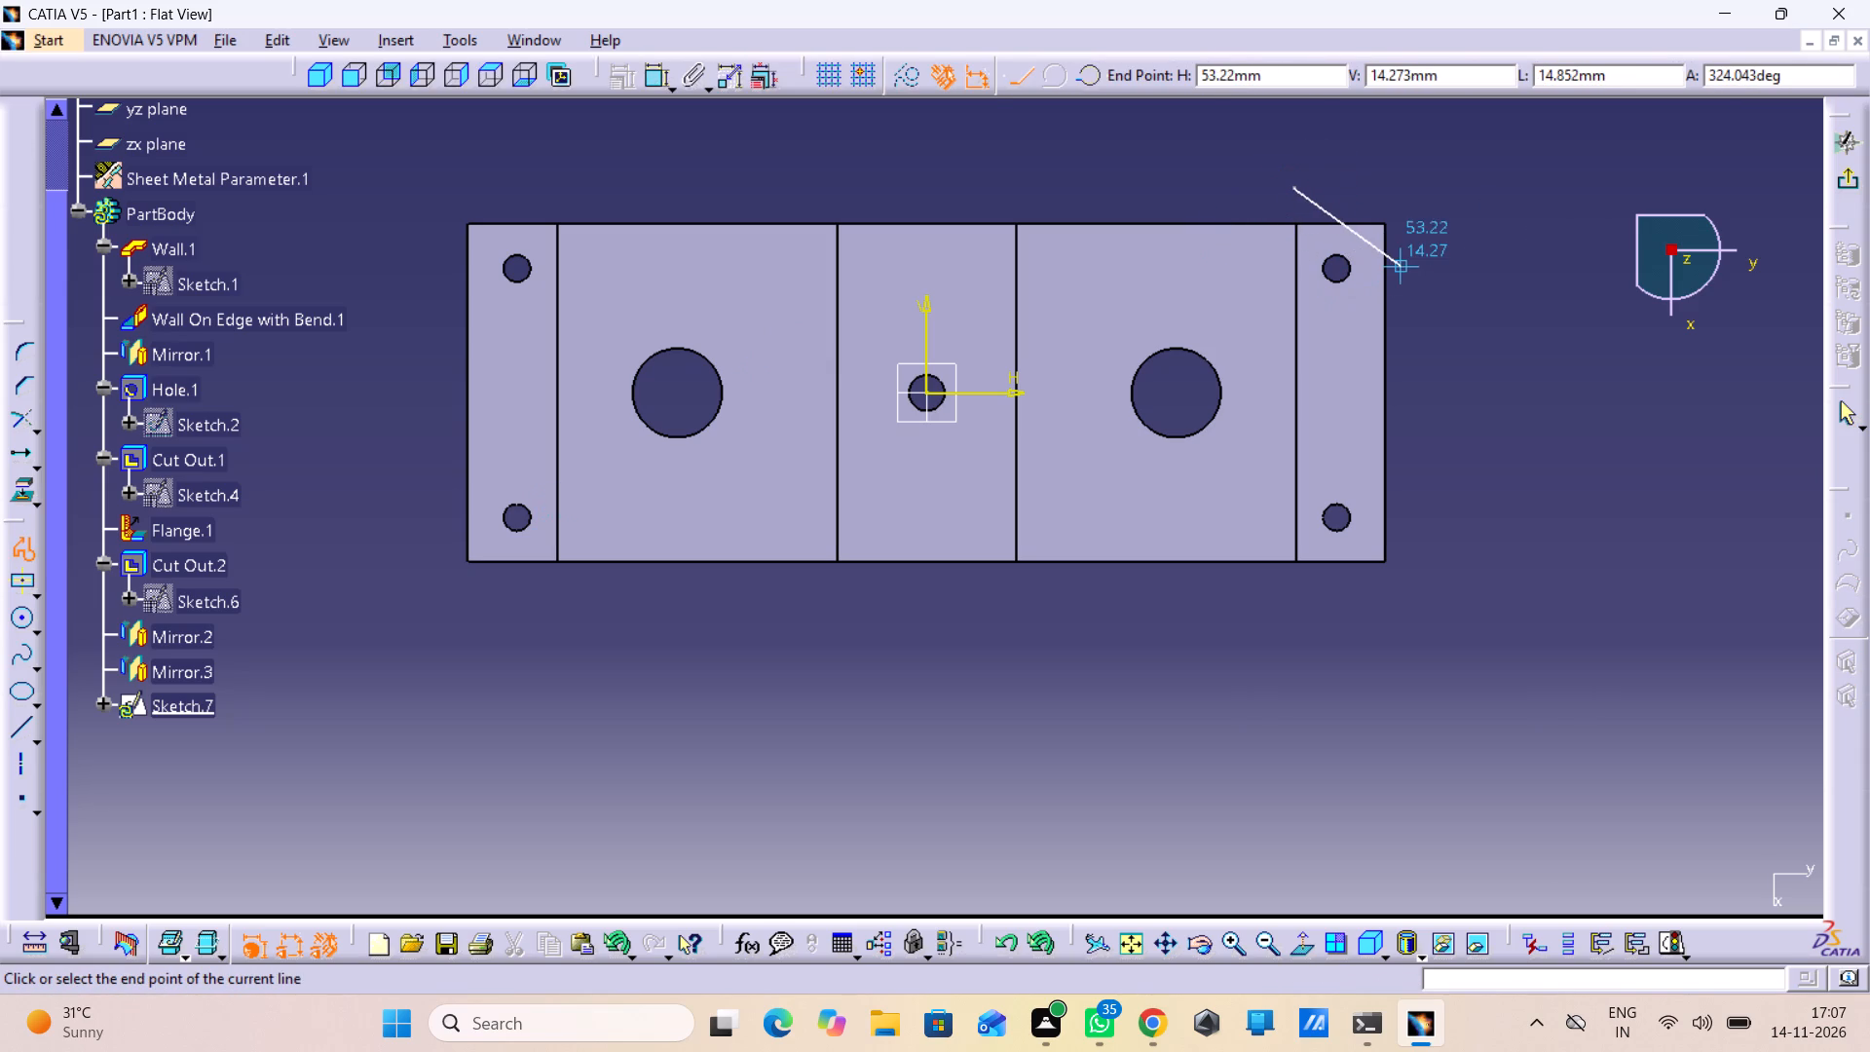
pyautogui.click(1404, 505)
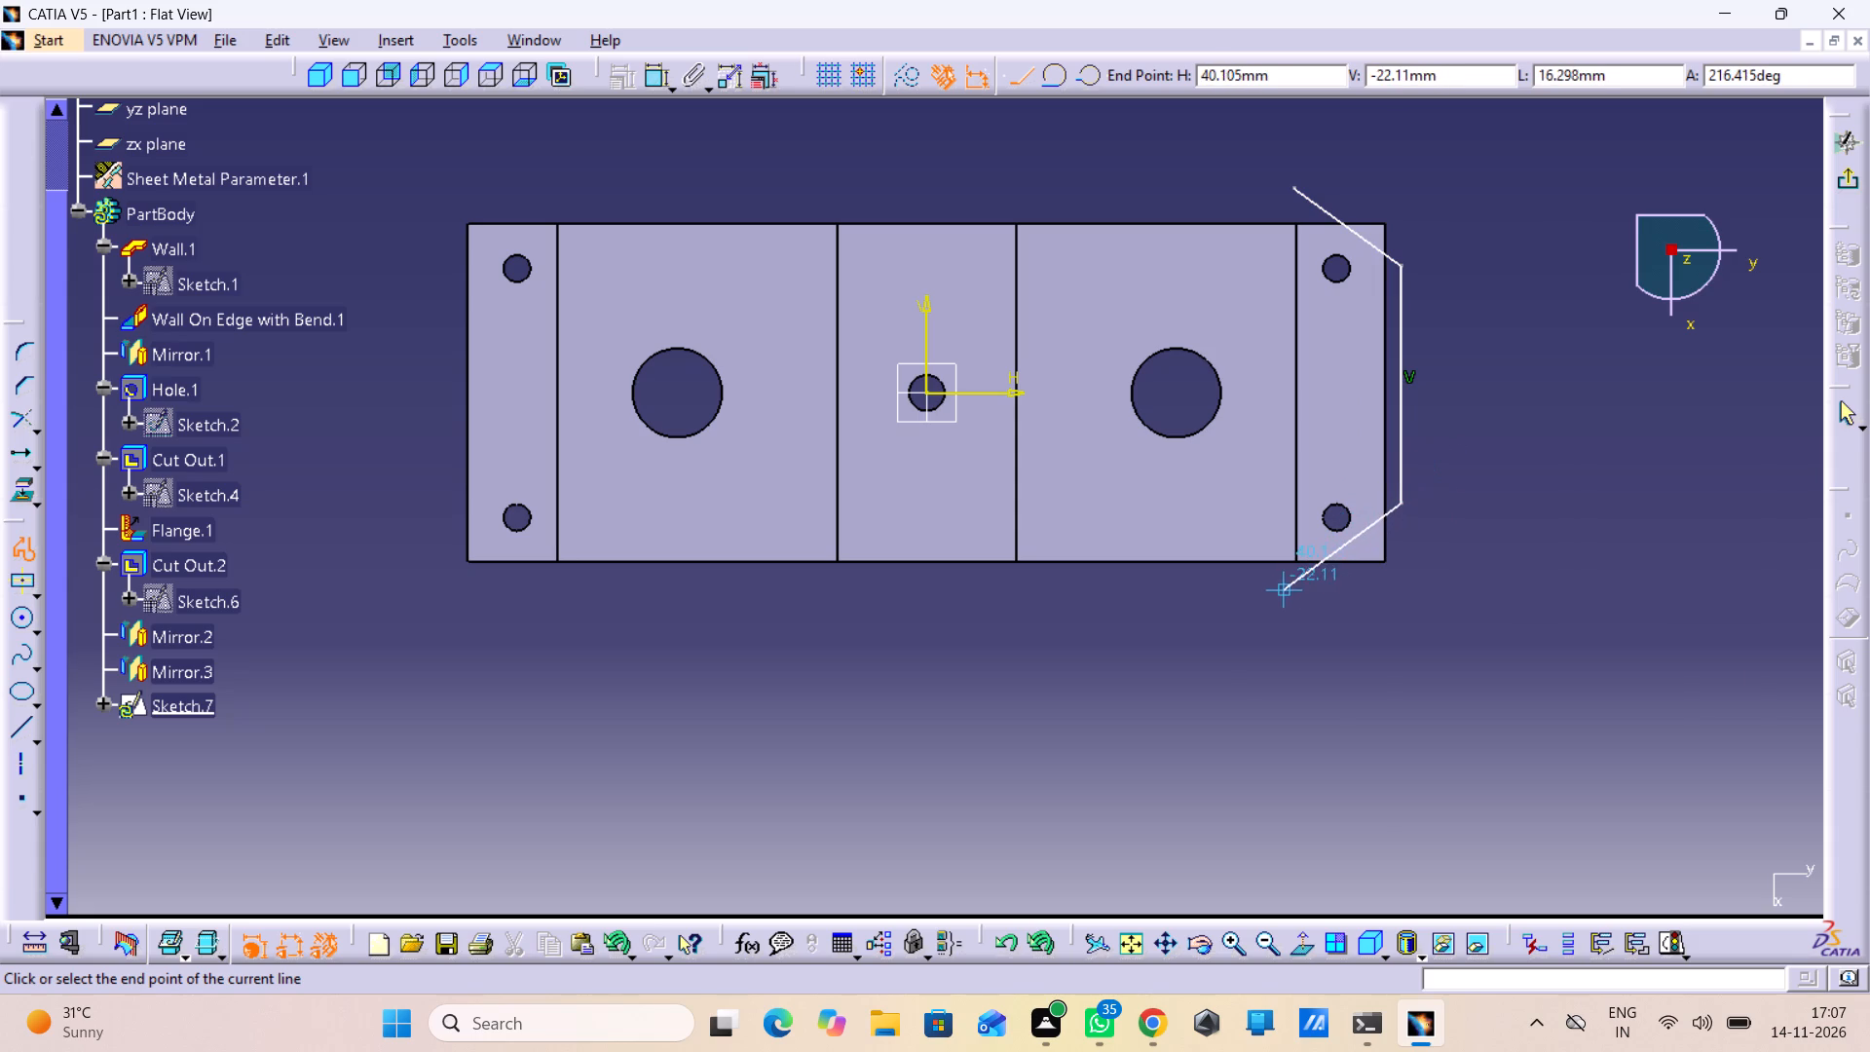
pyautogui.click(1300, 595)
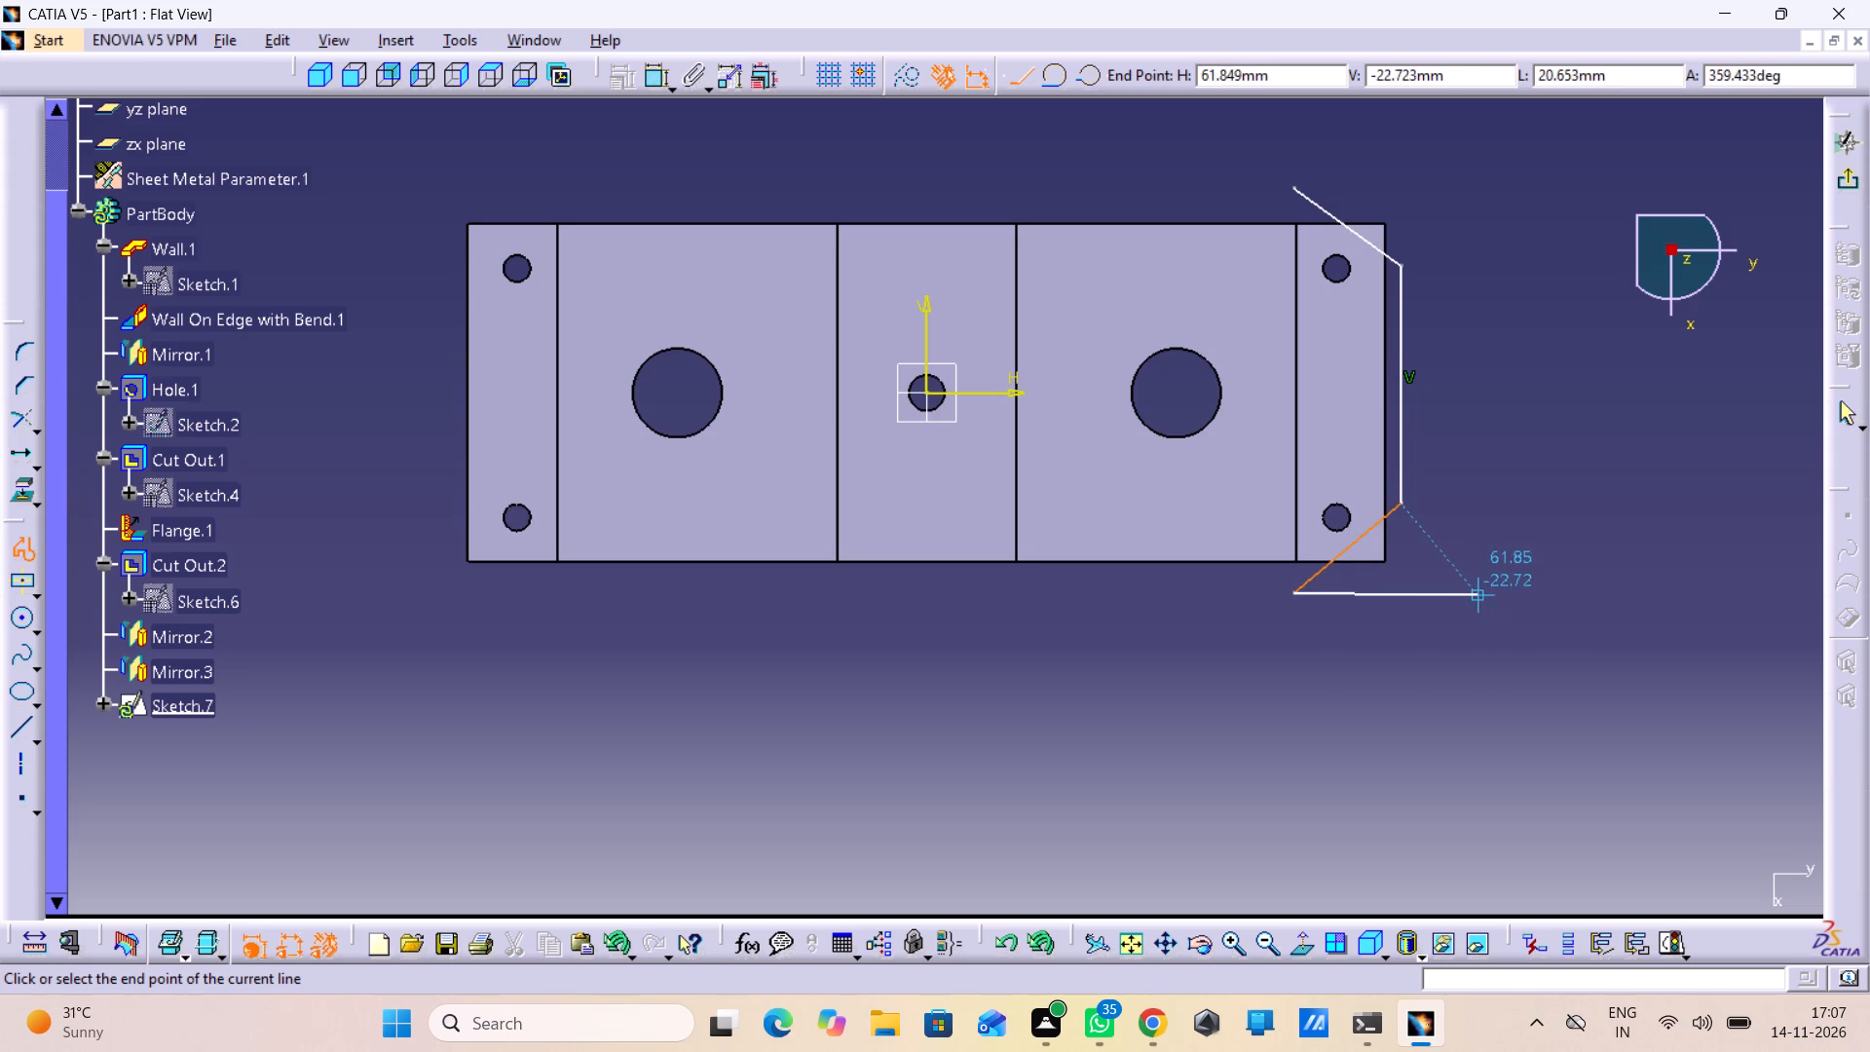
pyautogui.click(1499, 590)
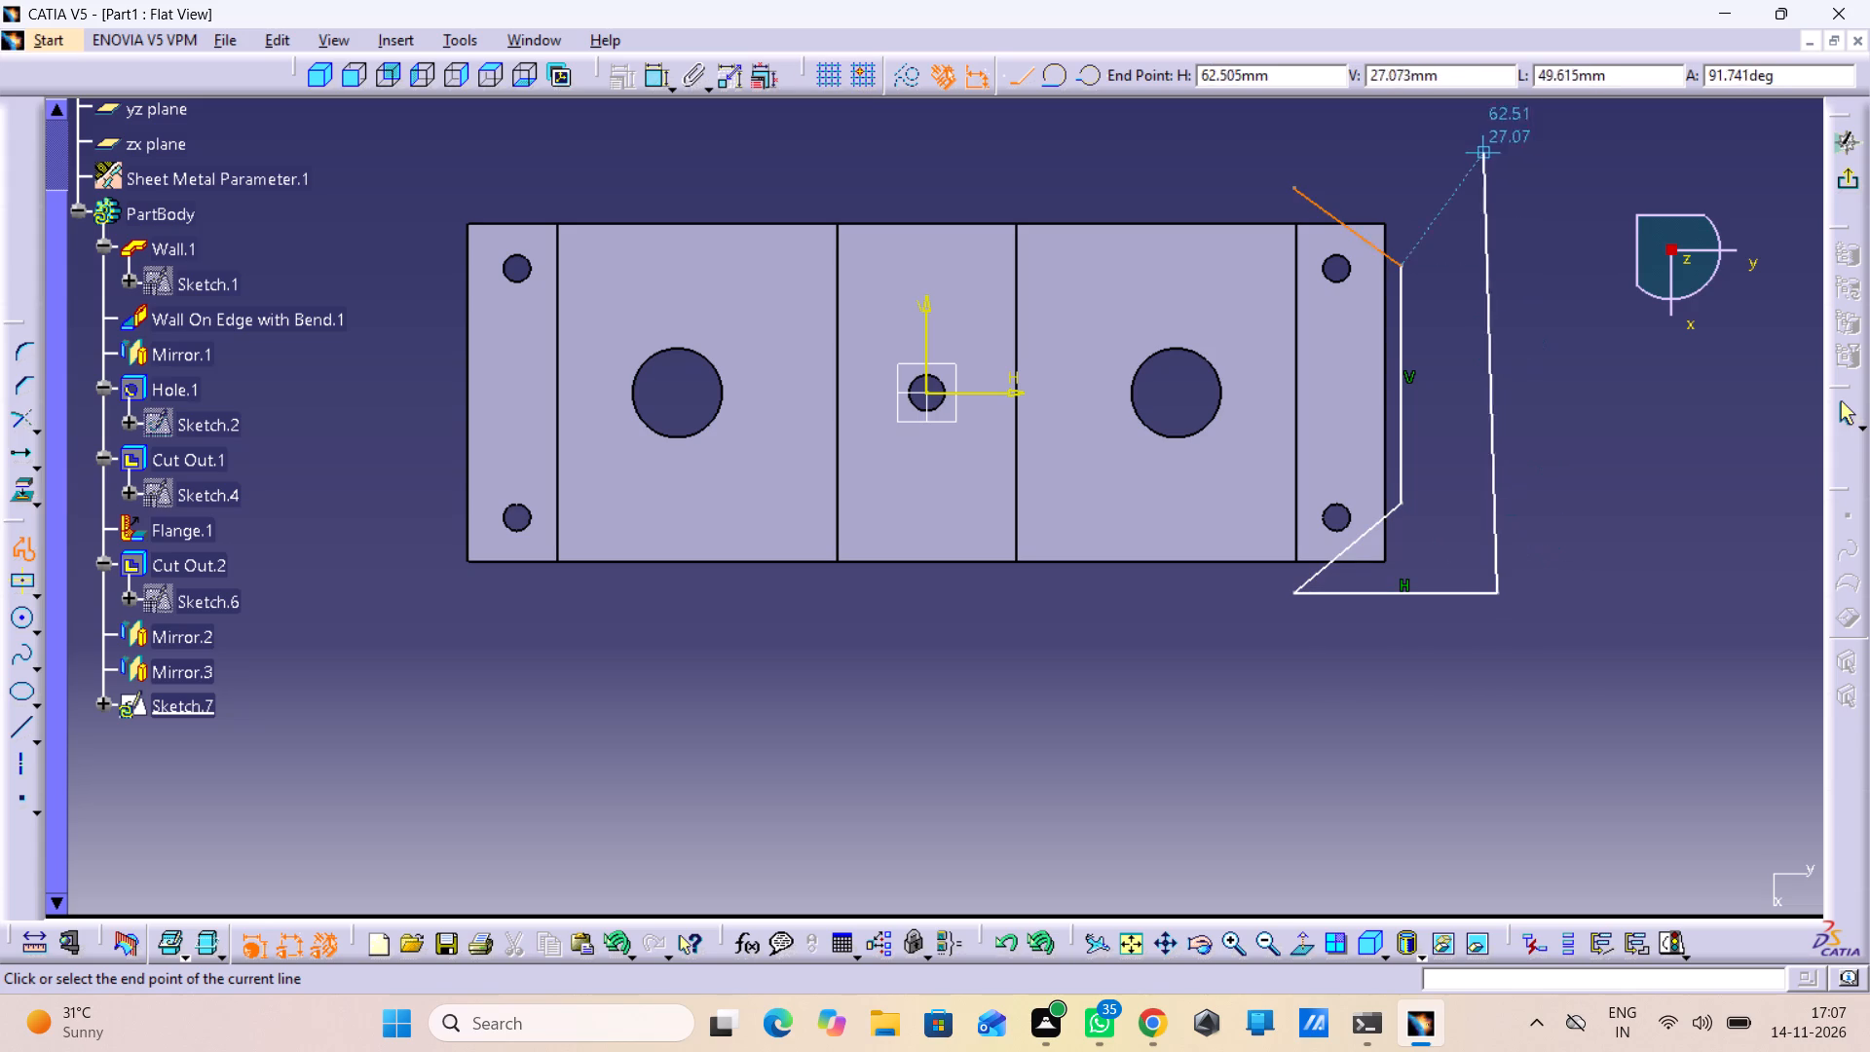
pyautogui.click(1496, 181)
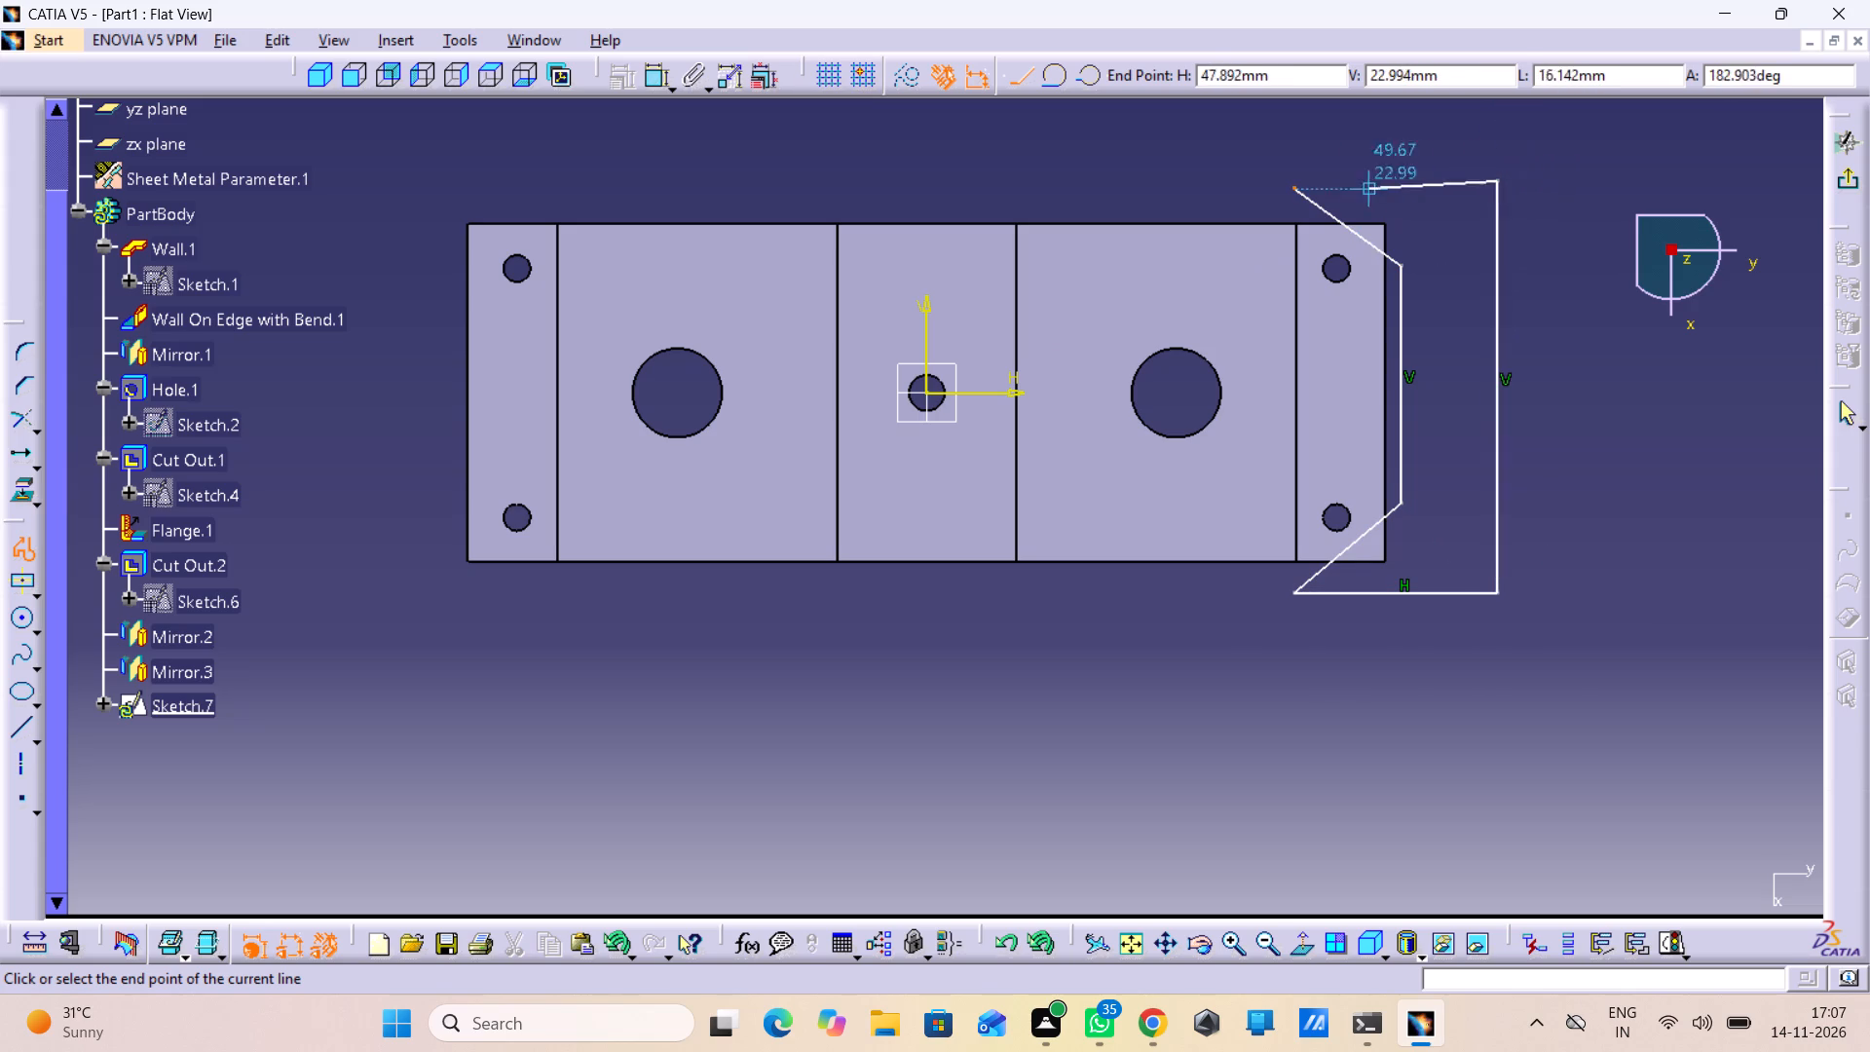
pyautogui.click(1294, 184)
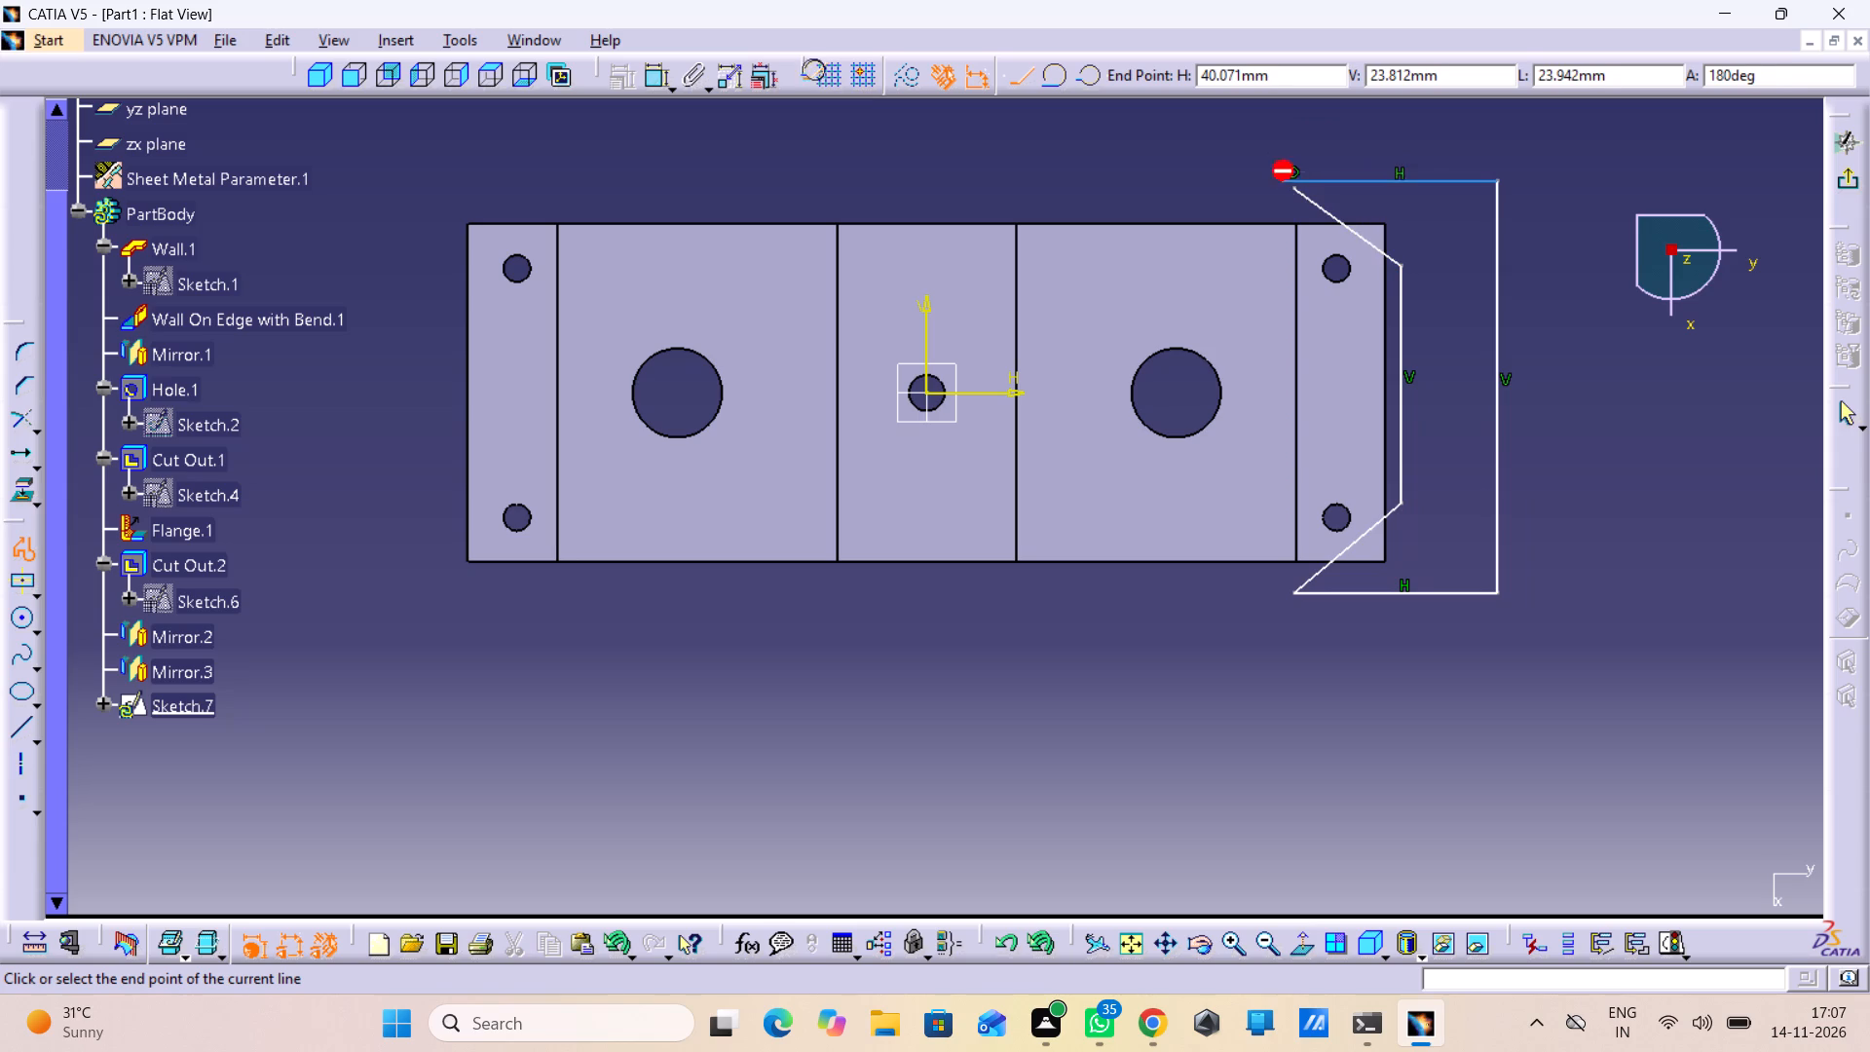
pyautogui.click(1848, 412)
# Close the gap in the profile by making the upper sloped line's free end coincident with the top horizontal line's end.
pyautogui.moveTo(1436, 572); pyautogui.dragTo(1436, 431, button='middle')
pyautogui.rightClick(1436, 572)
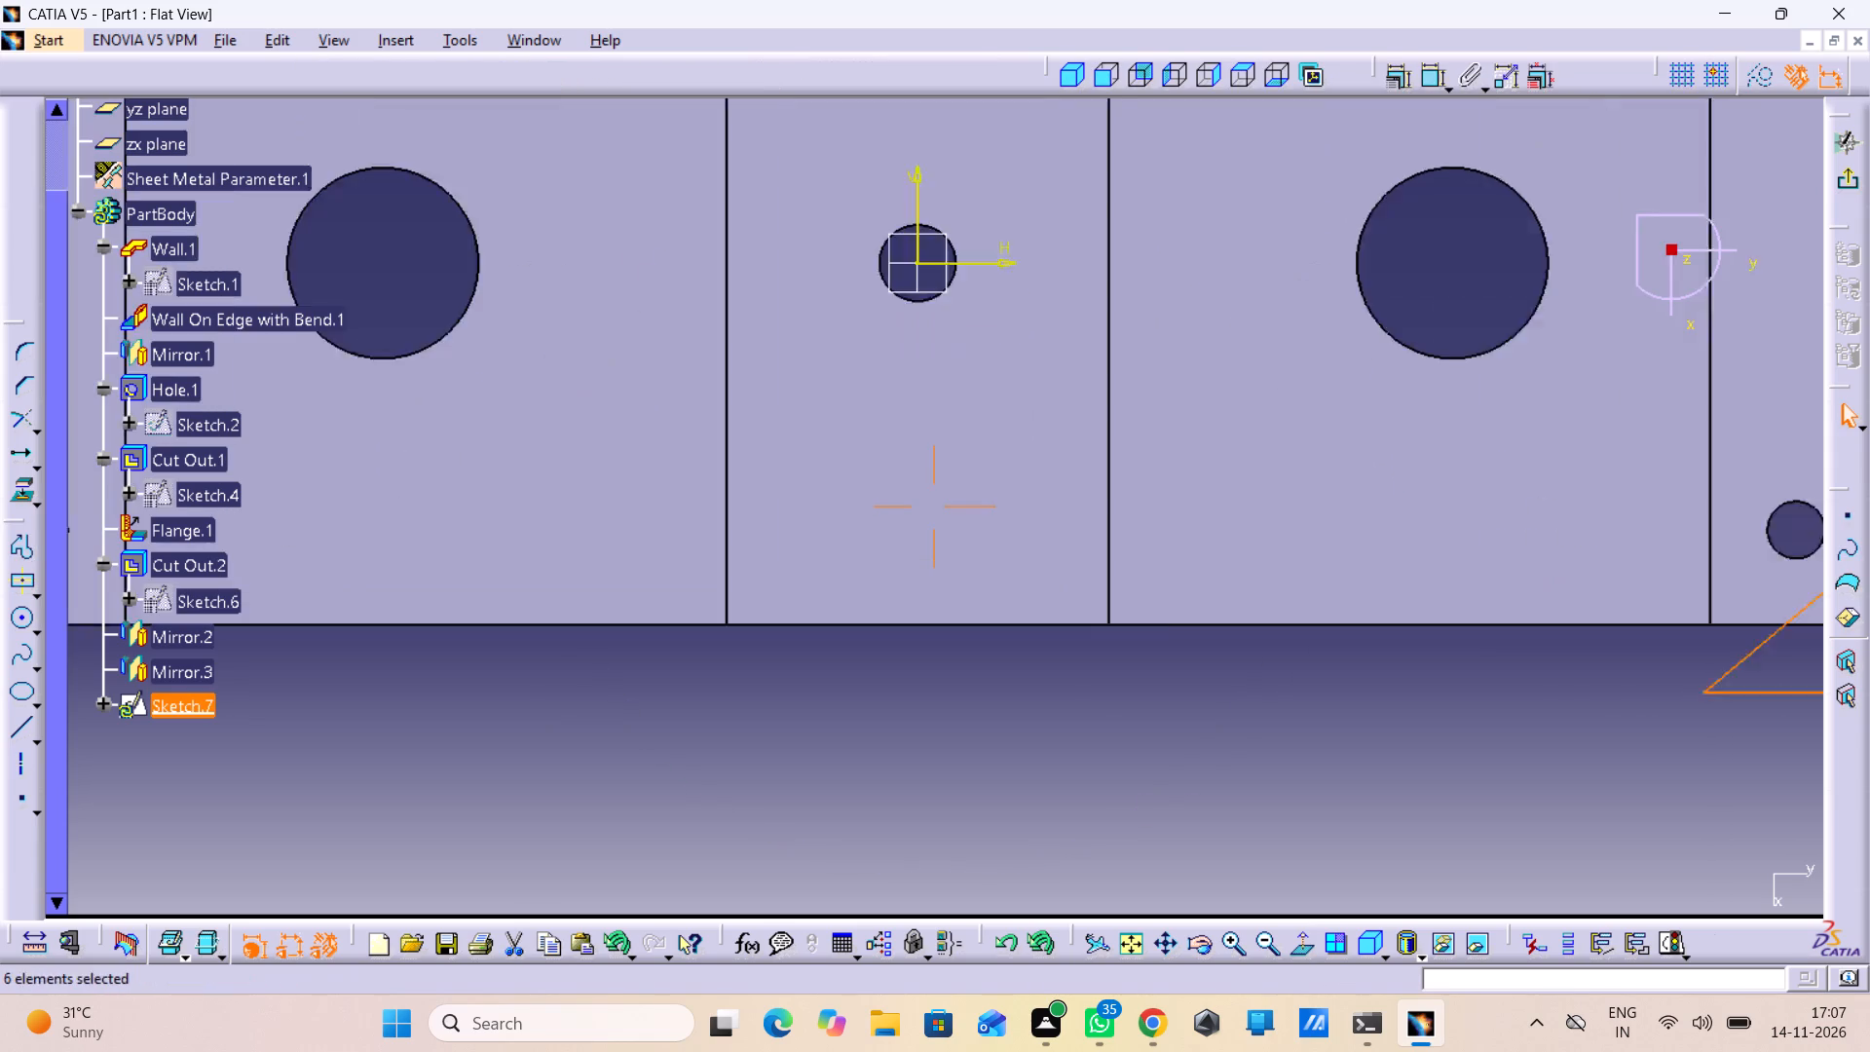
pyautogui.moveTo(1436, 431); pyautogui.dragTo(1437, 403, button='middle')
pyautogui.moveTo(1411, 376); pyautogui.dragTo(822, 677, button='middle')
pyautogui.moveTo(1345, 299); pyautogui.dragTo(1388, 484, button='middle')
pyautogui.rightClick(1348, 299)
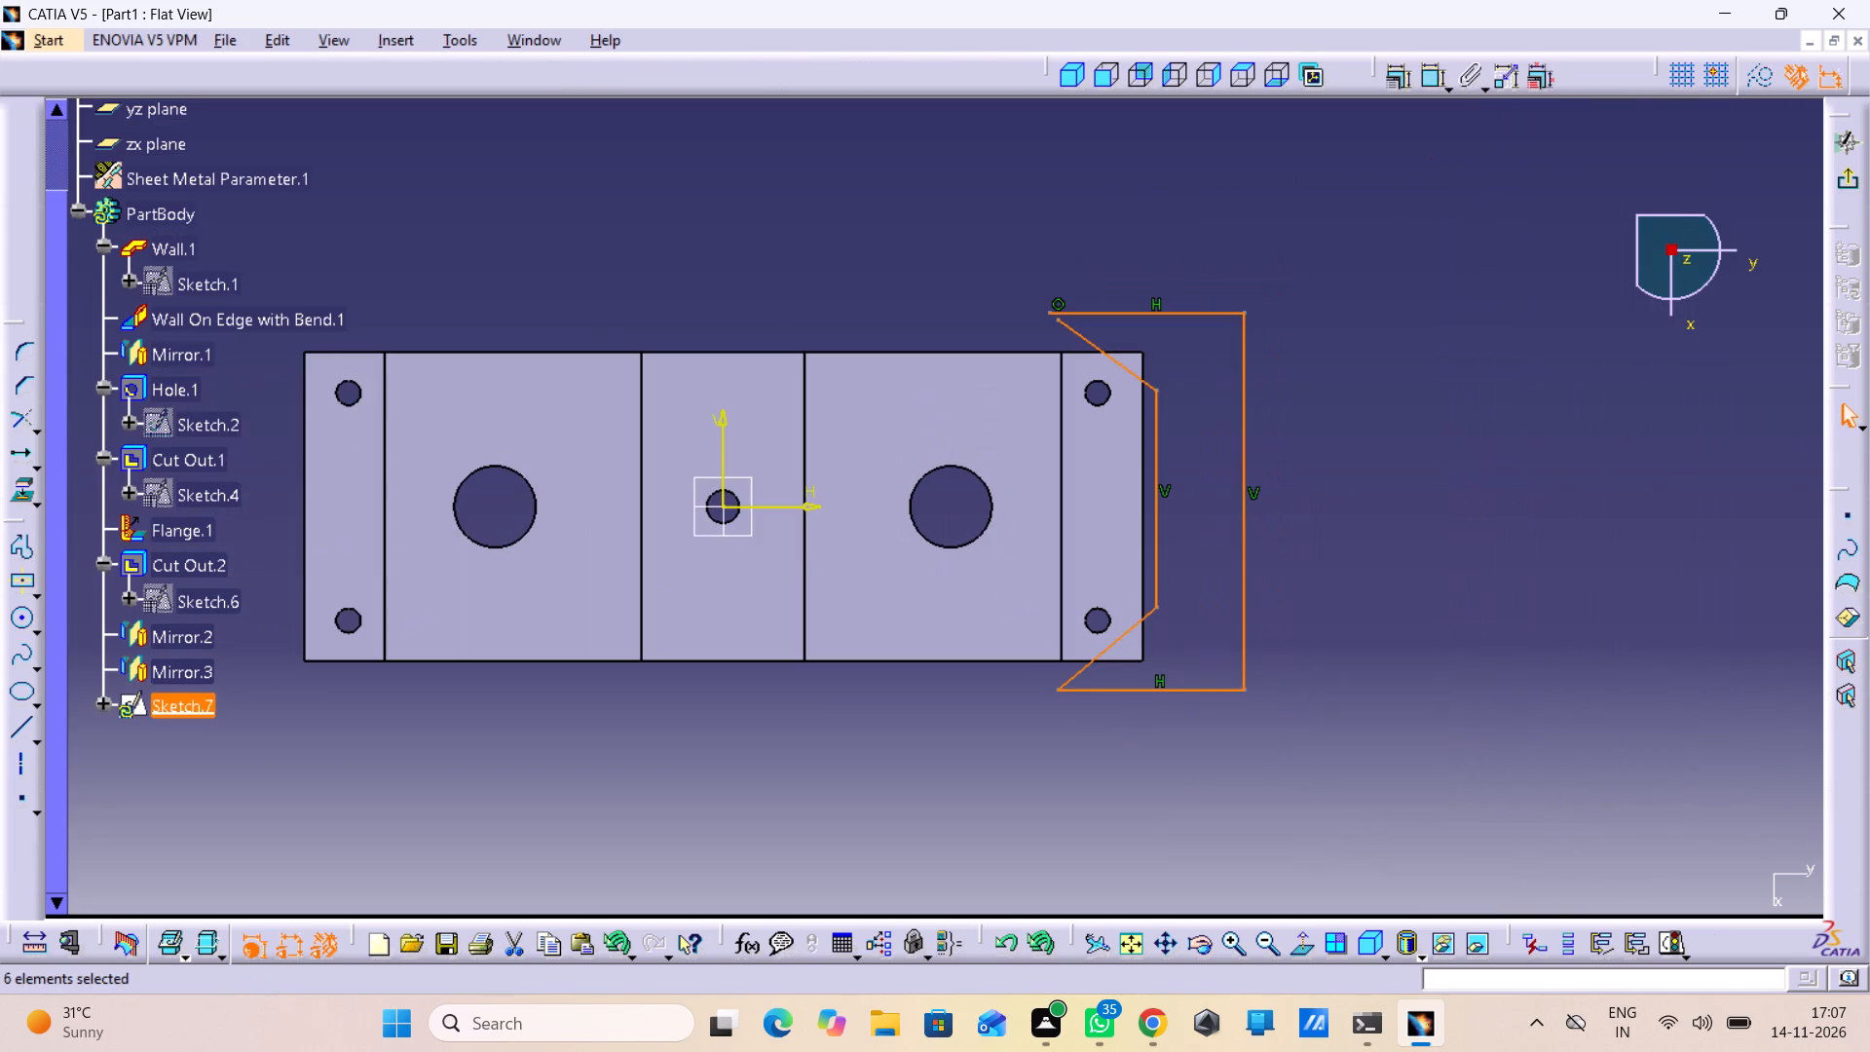
pyautogui.click(1470, 399)
pyautogui.scroll(-1, 1414, 427)
pyautogui.moveTo(1414, 427); pyautogui.dragTo(1448, 321, button='middle')
pyautogui.rightClick(1414, 427)
pyautogui.moveTo(1430, 350); pyautogui.dragTo(1390, 587, button='middle')
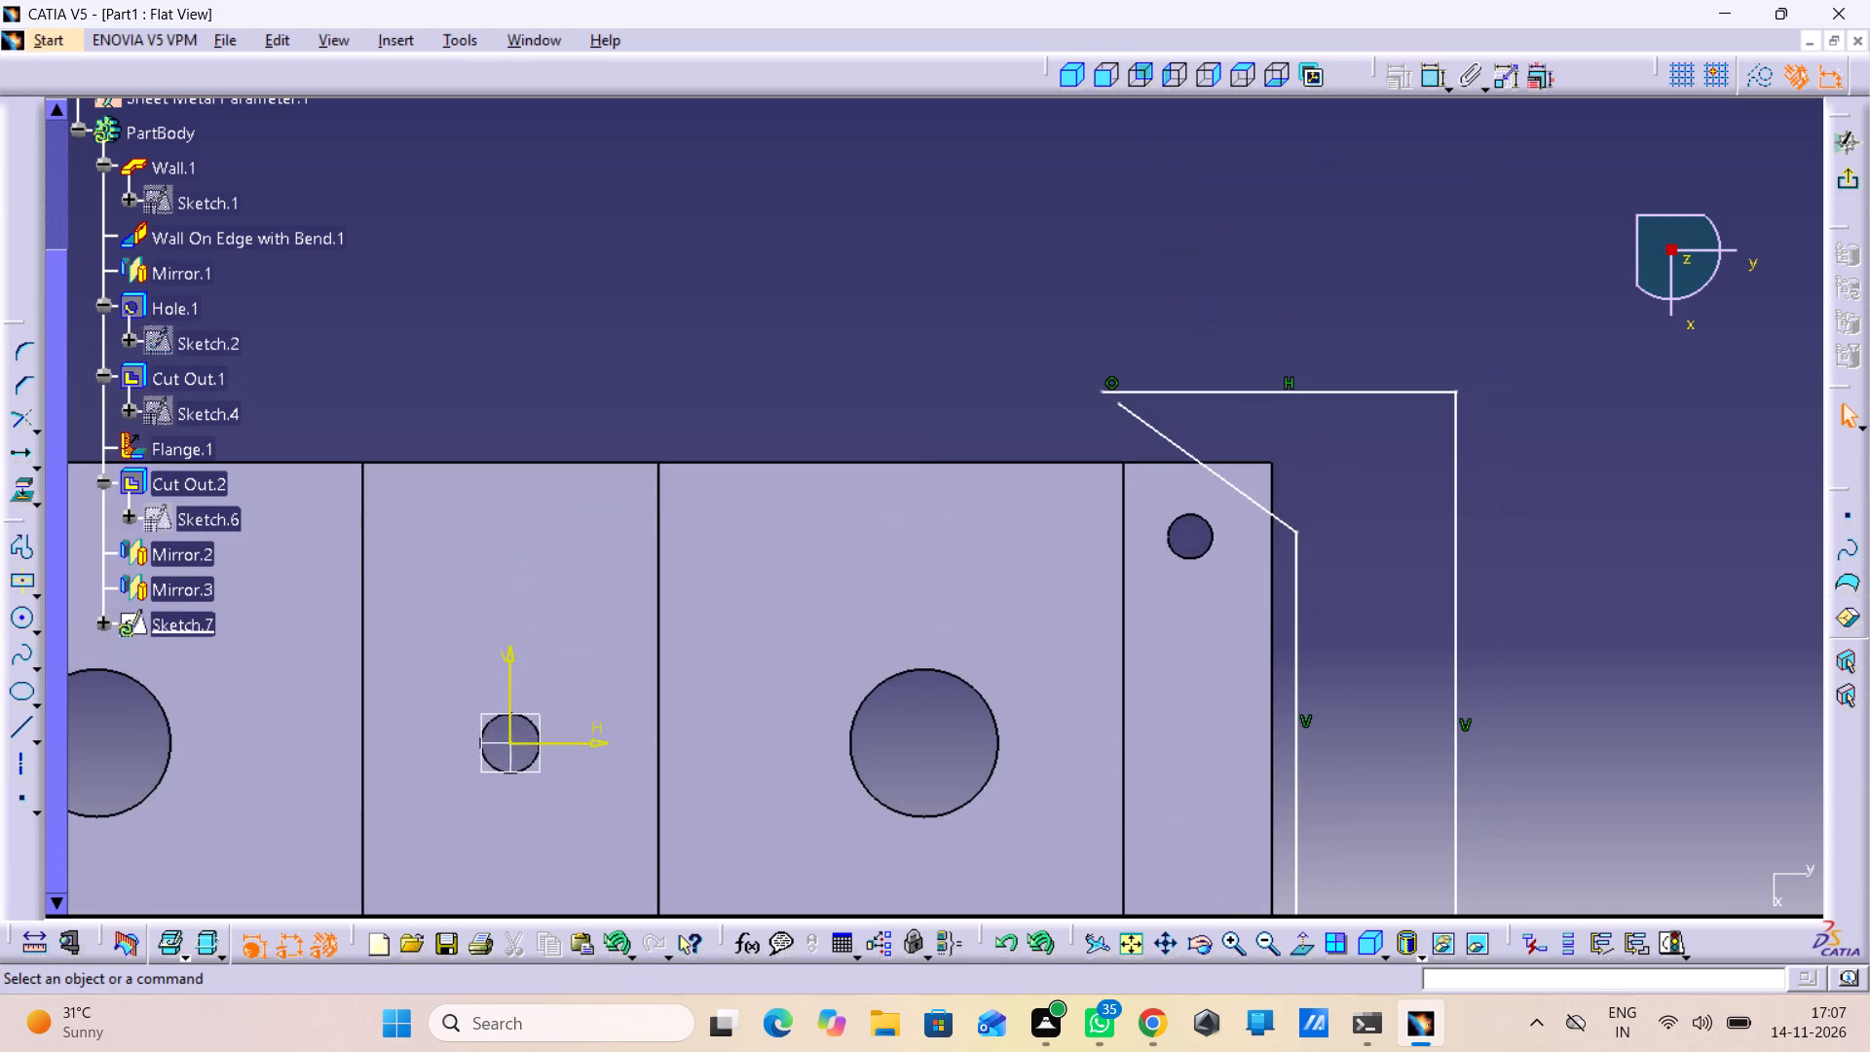
pyautogui.moveTo(1388, 577); pyautogui.dragTo(1408, 467, button='middle')
pyautogui.rightClick(1388, 577)
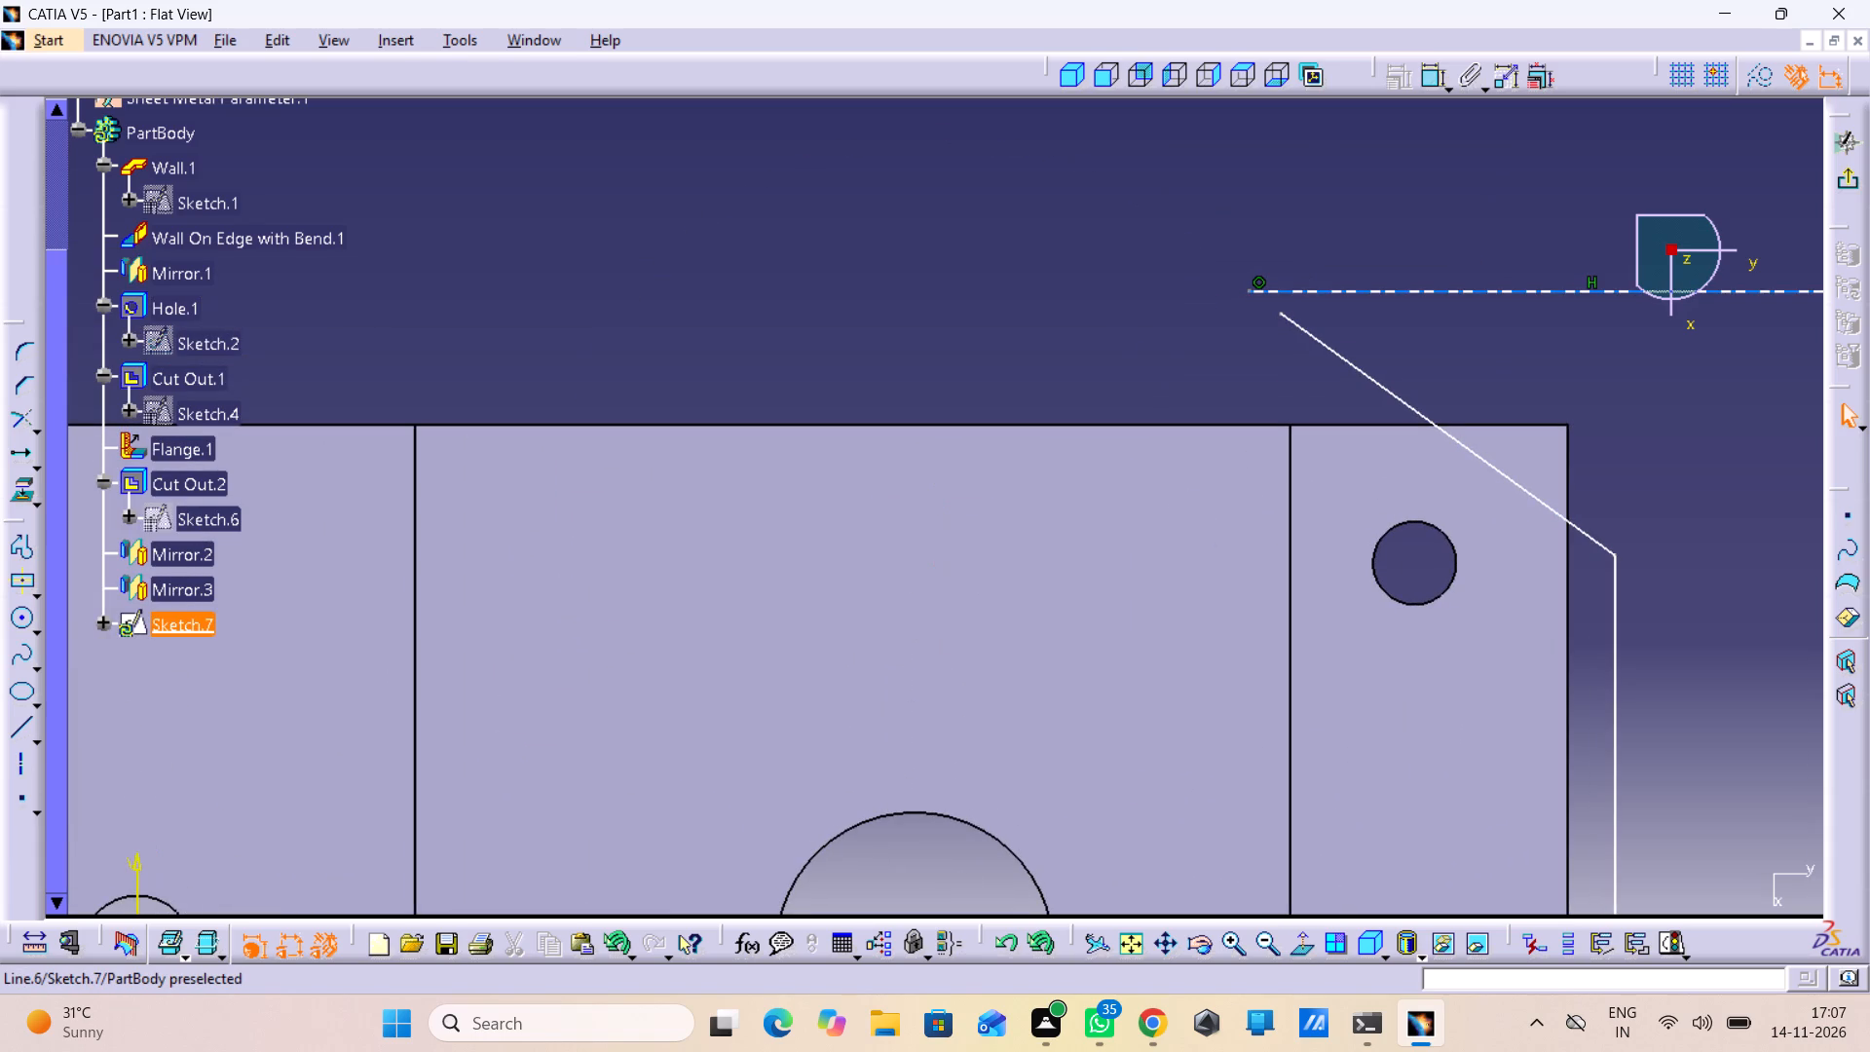
pyautogui.click(1249, 294)
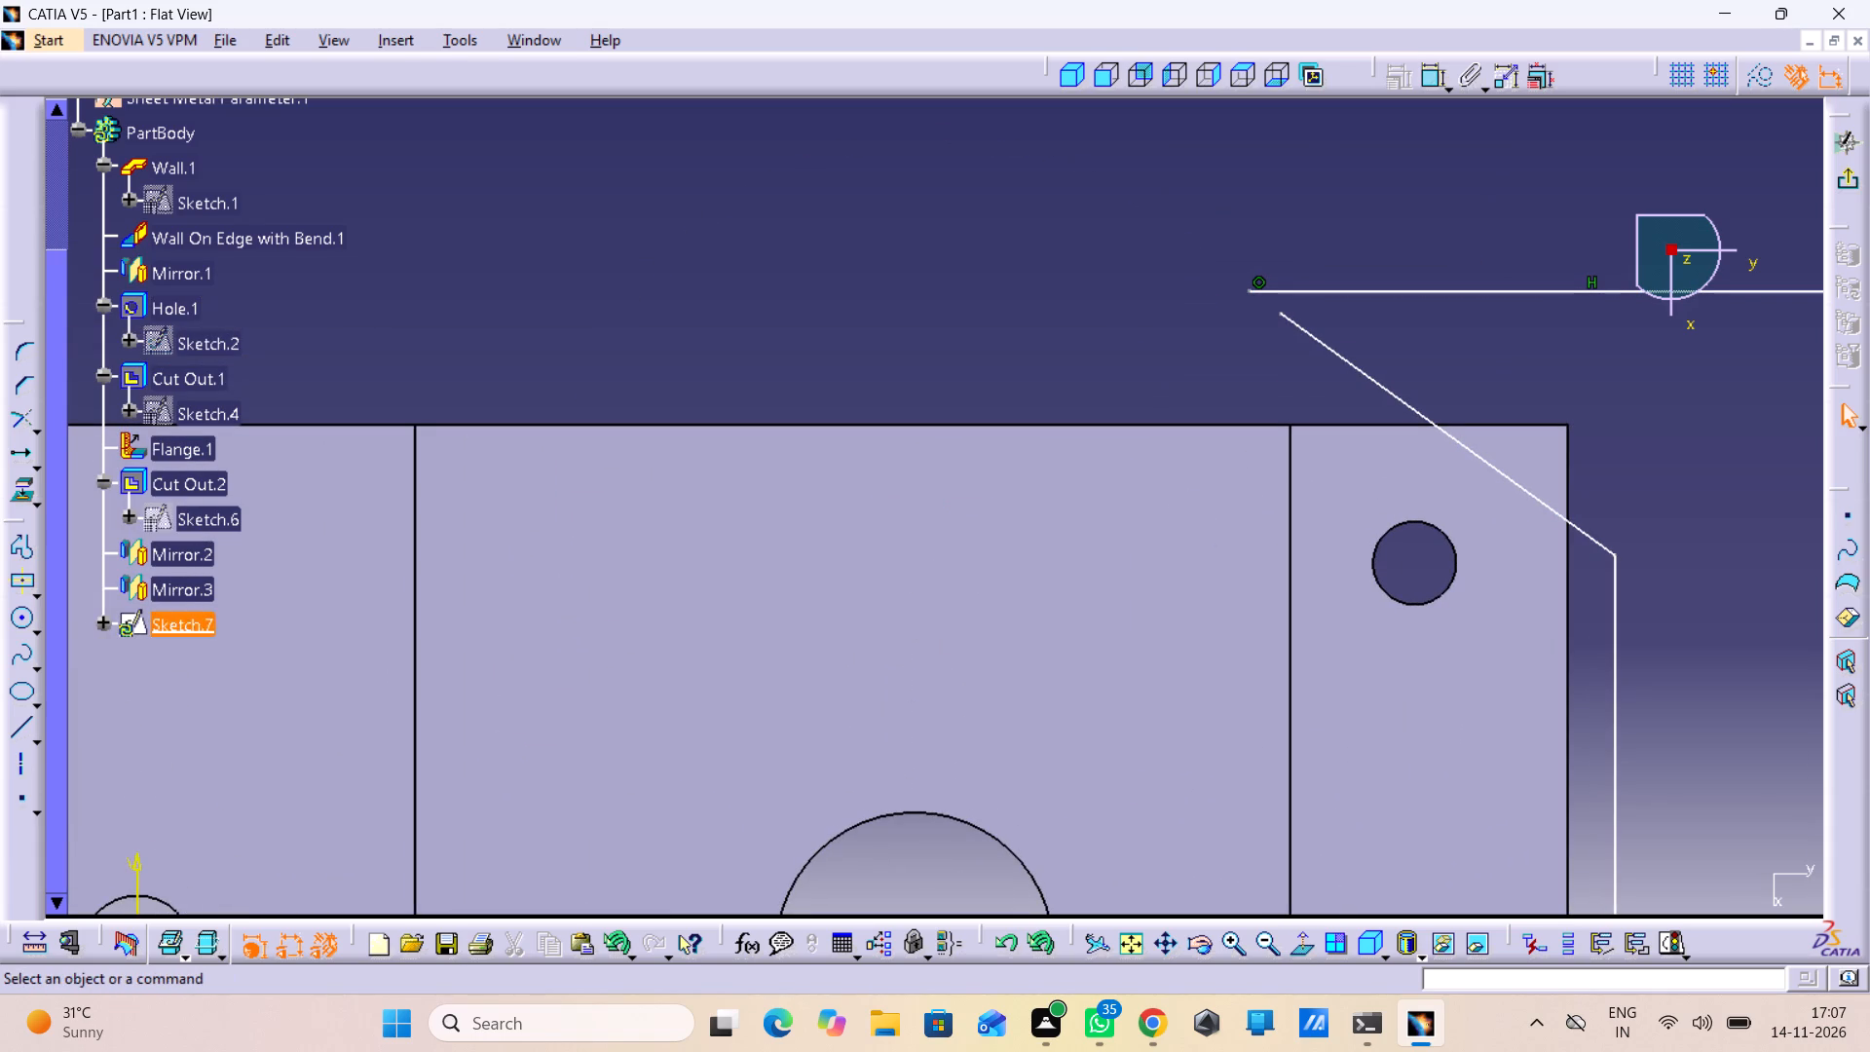
pyautogui.click(1429, 75)
pyautogui.click(1429, 75)
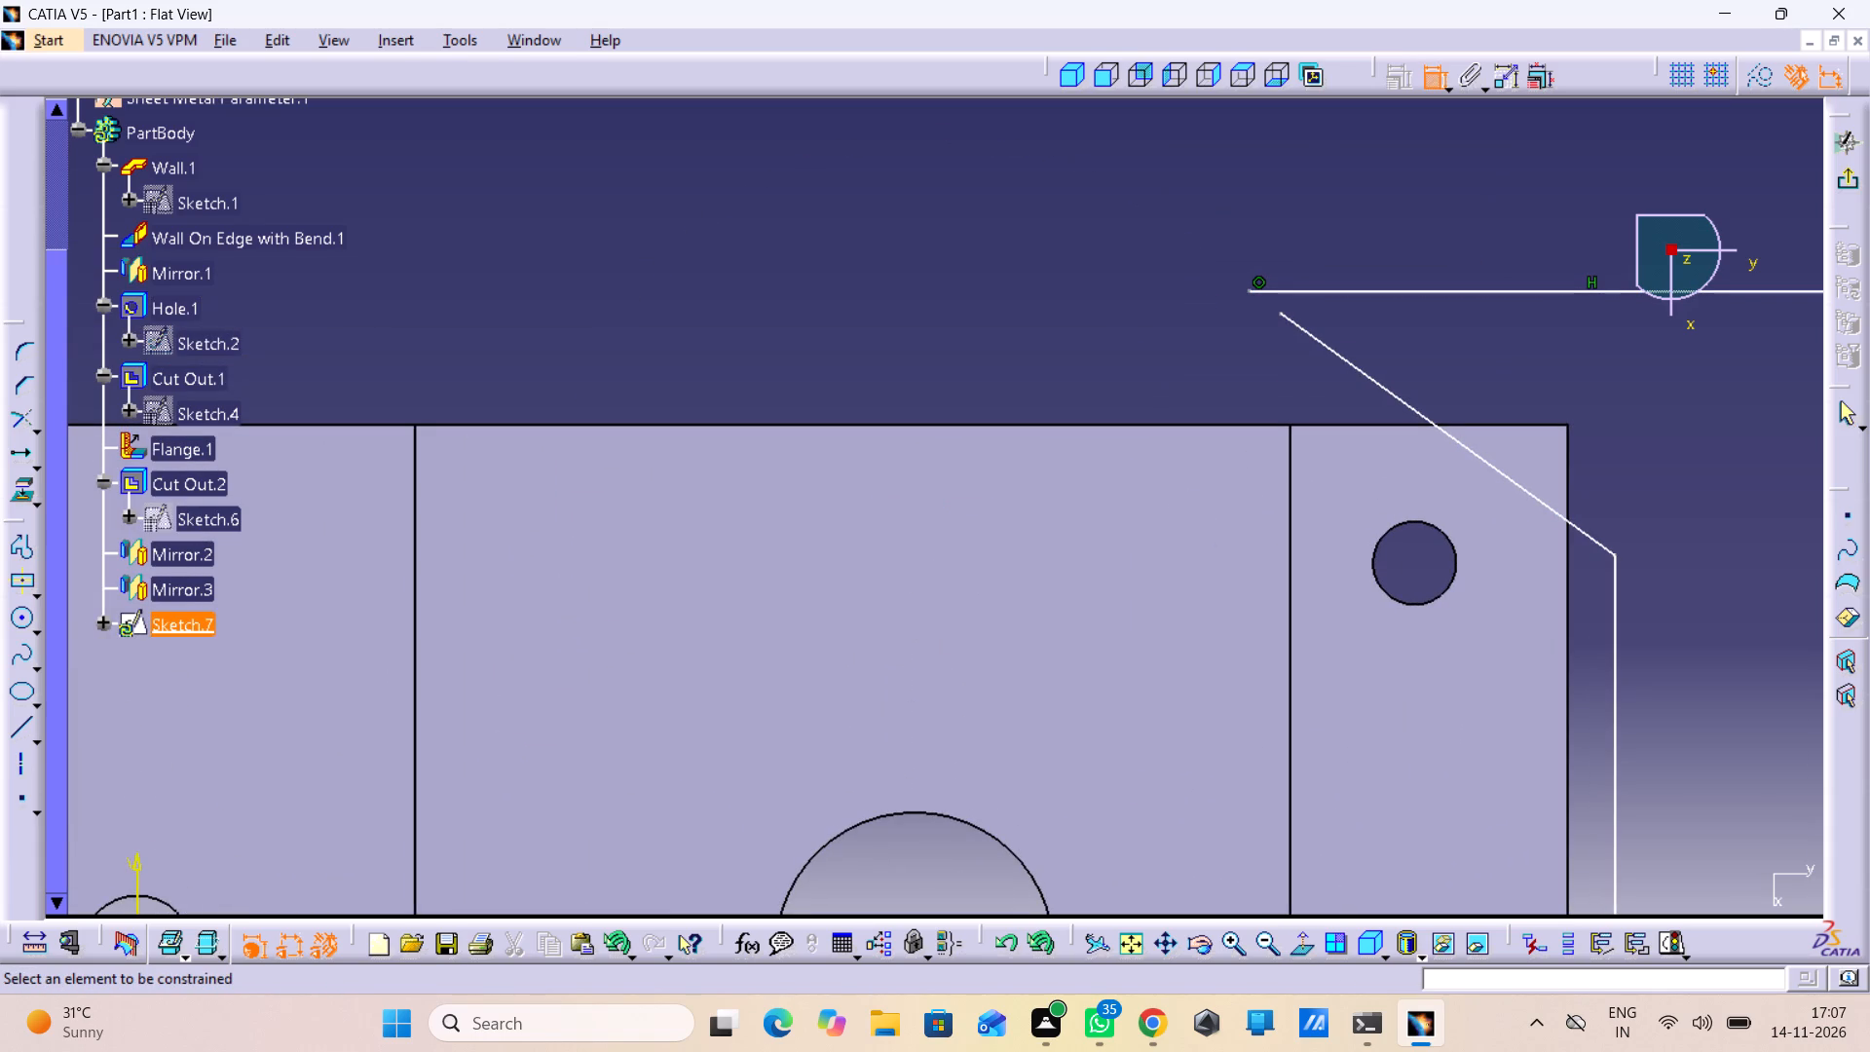
pyautogui.click(1286, 315)
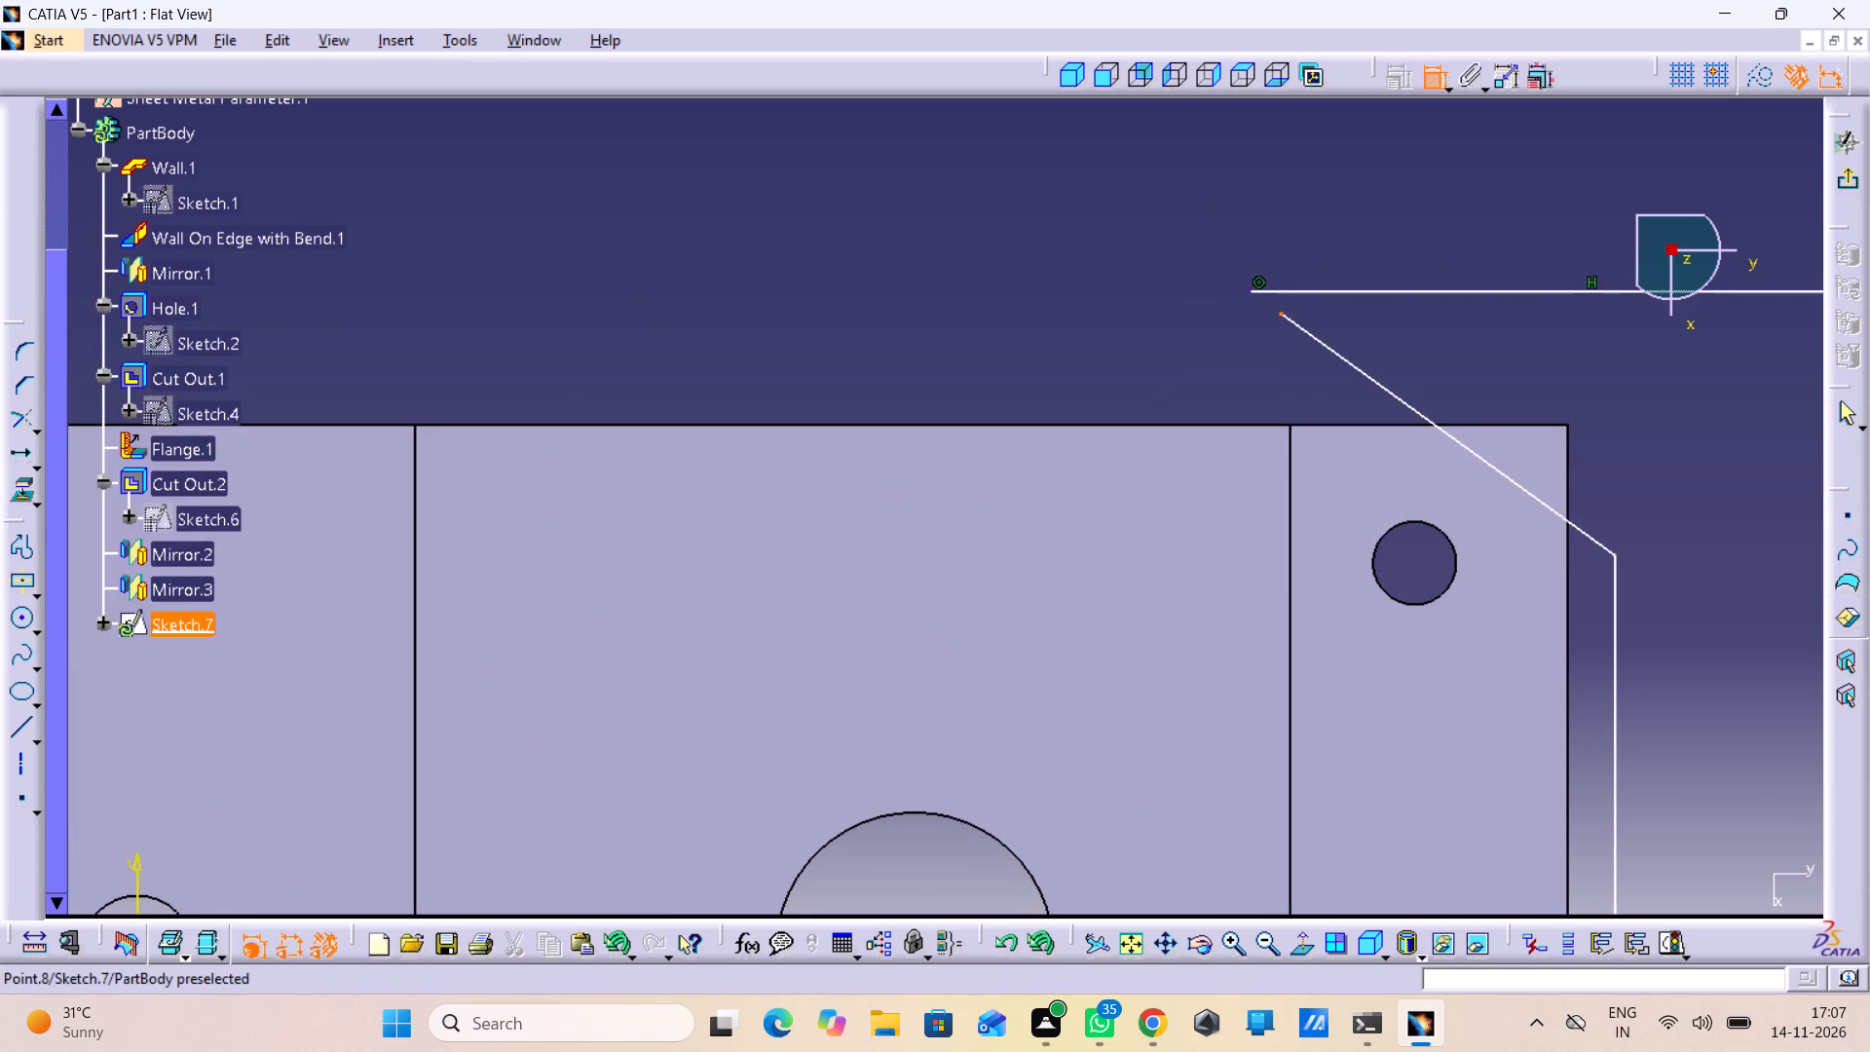
pyautogui.click(1246, 293)
pyautogui.rightClick(1115, 235)
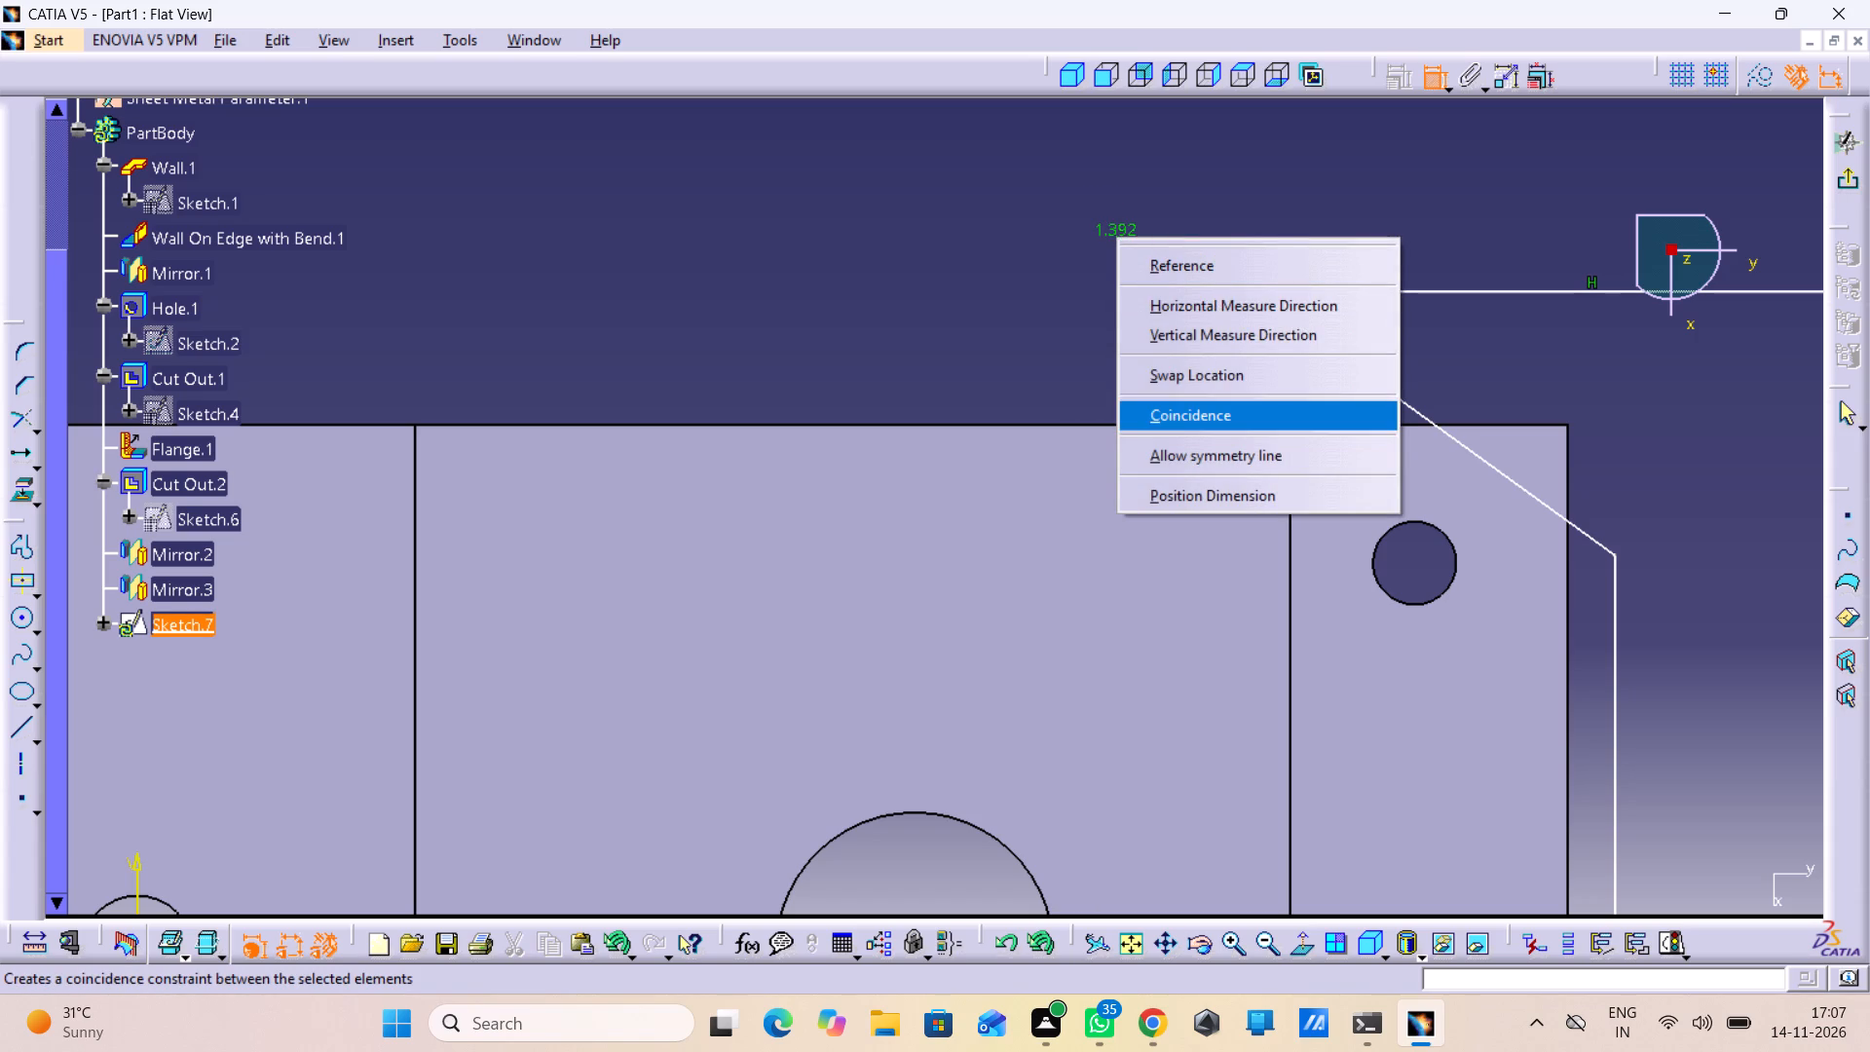
pyautogui.click(1228, 419)
# Make the profile's upper inner corner coincident with the vertex where the flange's bend line meets the plate's upper edge.
pyautogui.moveTo(1363, 385); pyautogui.dragTo(1393, 458, button='middle')
pyautogui.rightClick(1363, 385)
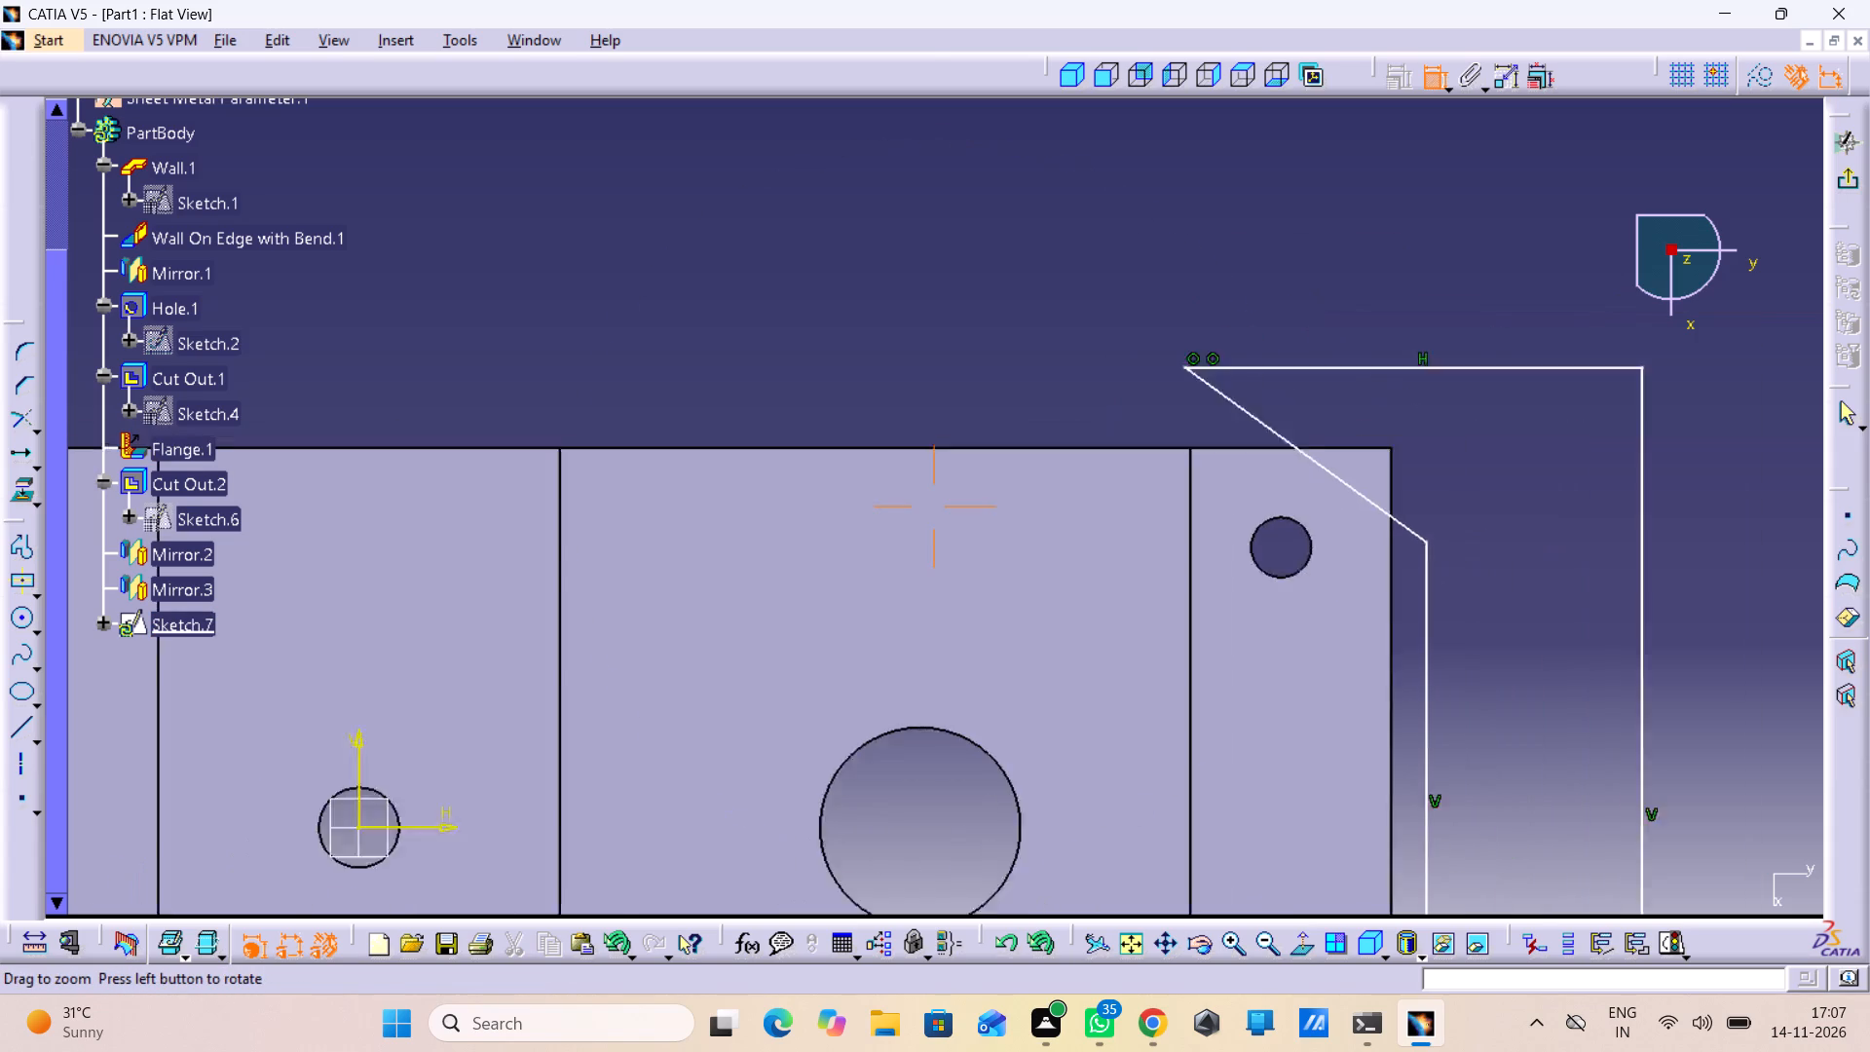
pyautogui.moveTo(1393, 458); pyautogui.dragTo(1395, 478, button='middle')
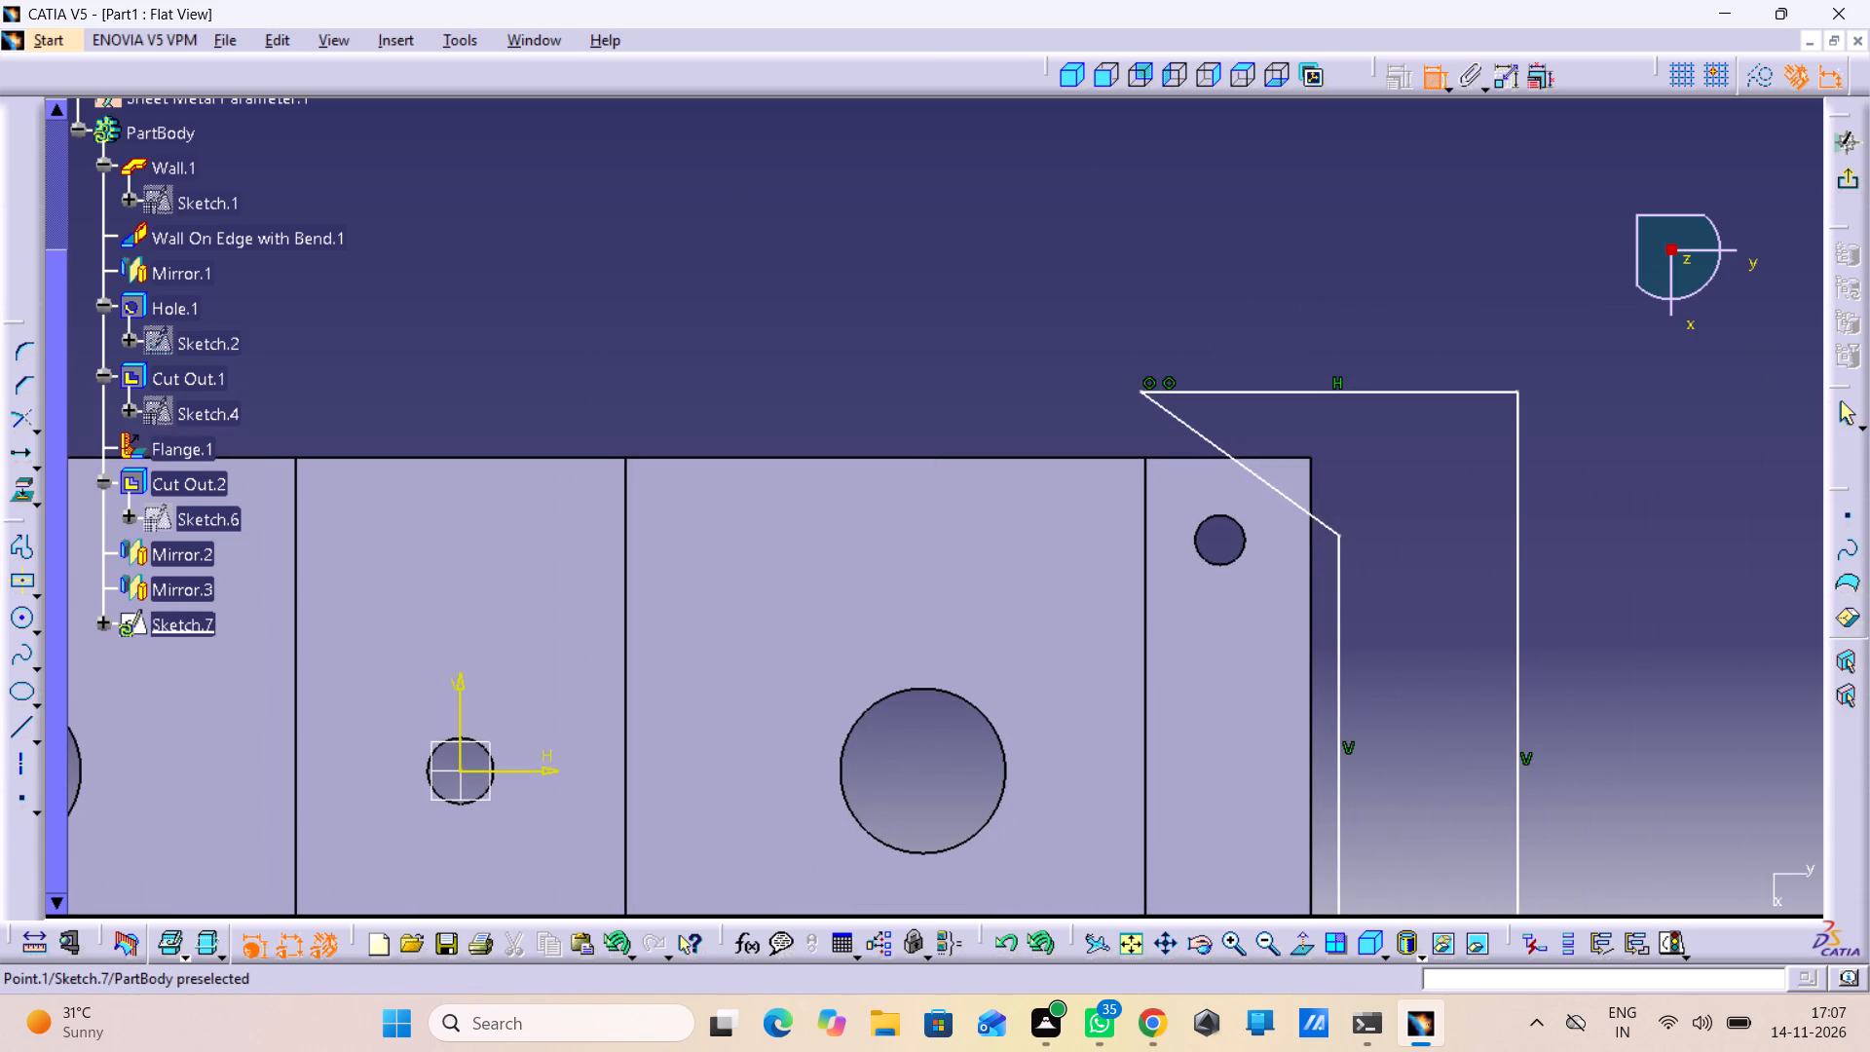
pyautogui.click(1143, 391)
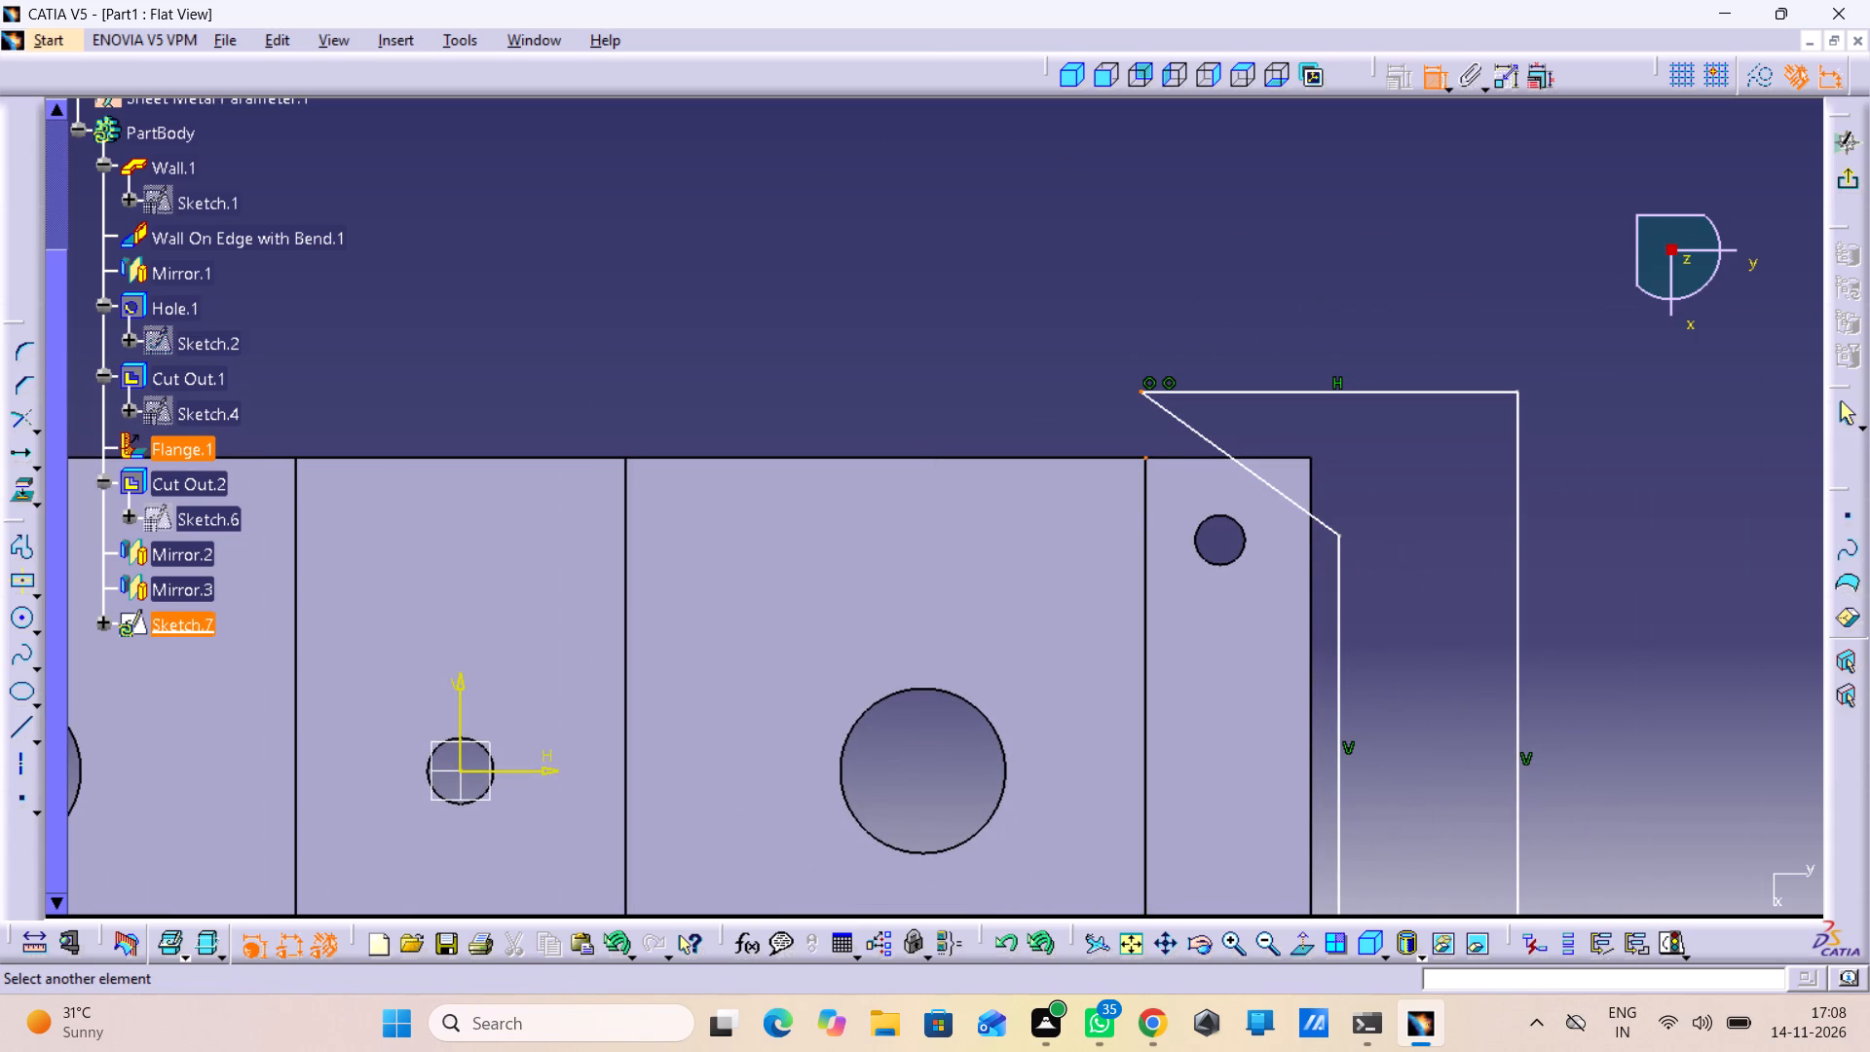
pyautogui.click(1151, 461)
pyautogui.rightClick(1024, 239)
pyautogui.click(1155, 424)
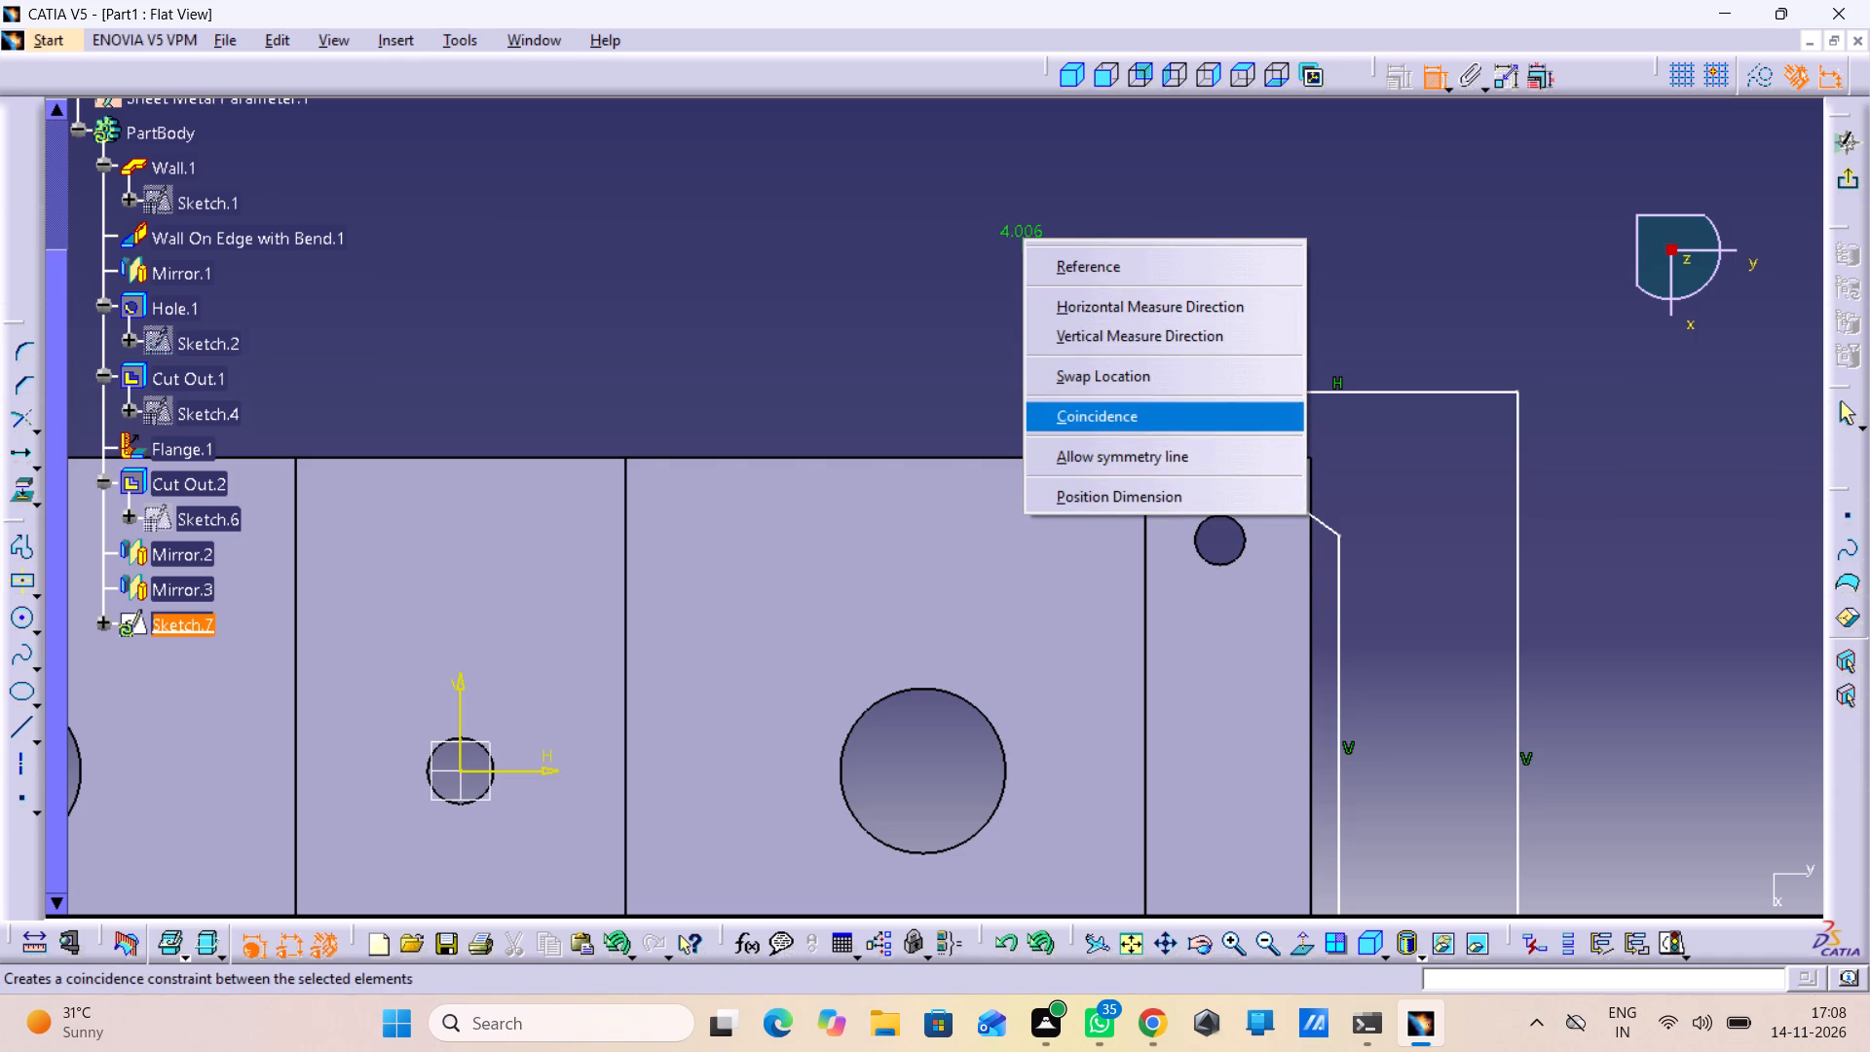
pyautogui.moveTo(1128, 457); pyautogui.dragTo(1187, 565, button='middle')
pyautogui.rightClick(1128, 457)
pyautogui.moveTo(1188, 528); pyautogui.dragTo(1184, 370, button='middle')
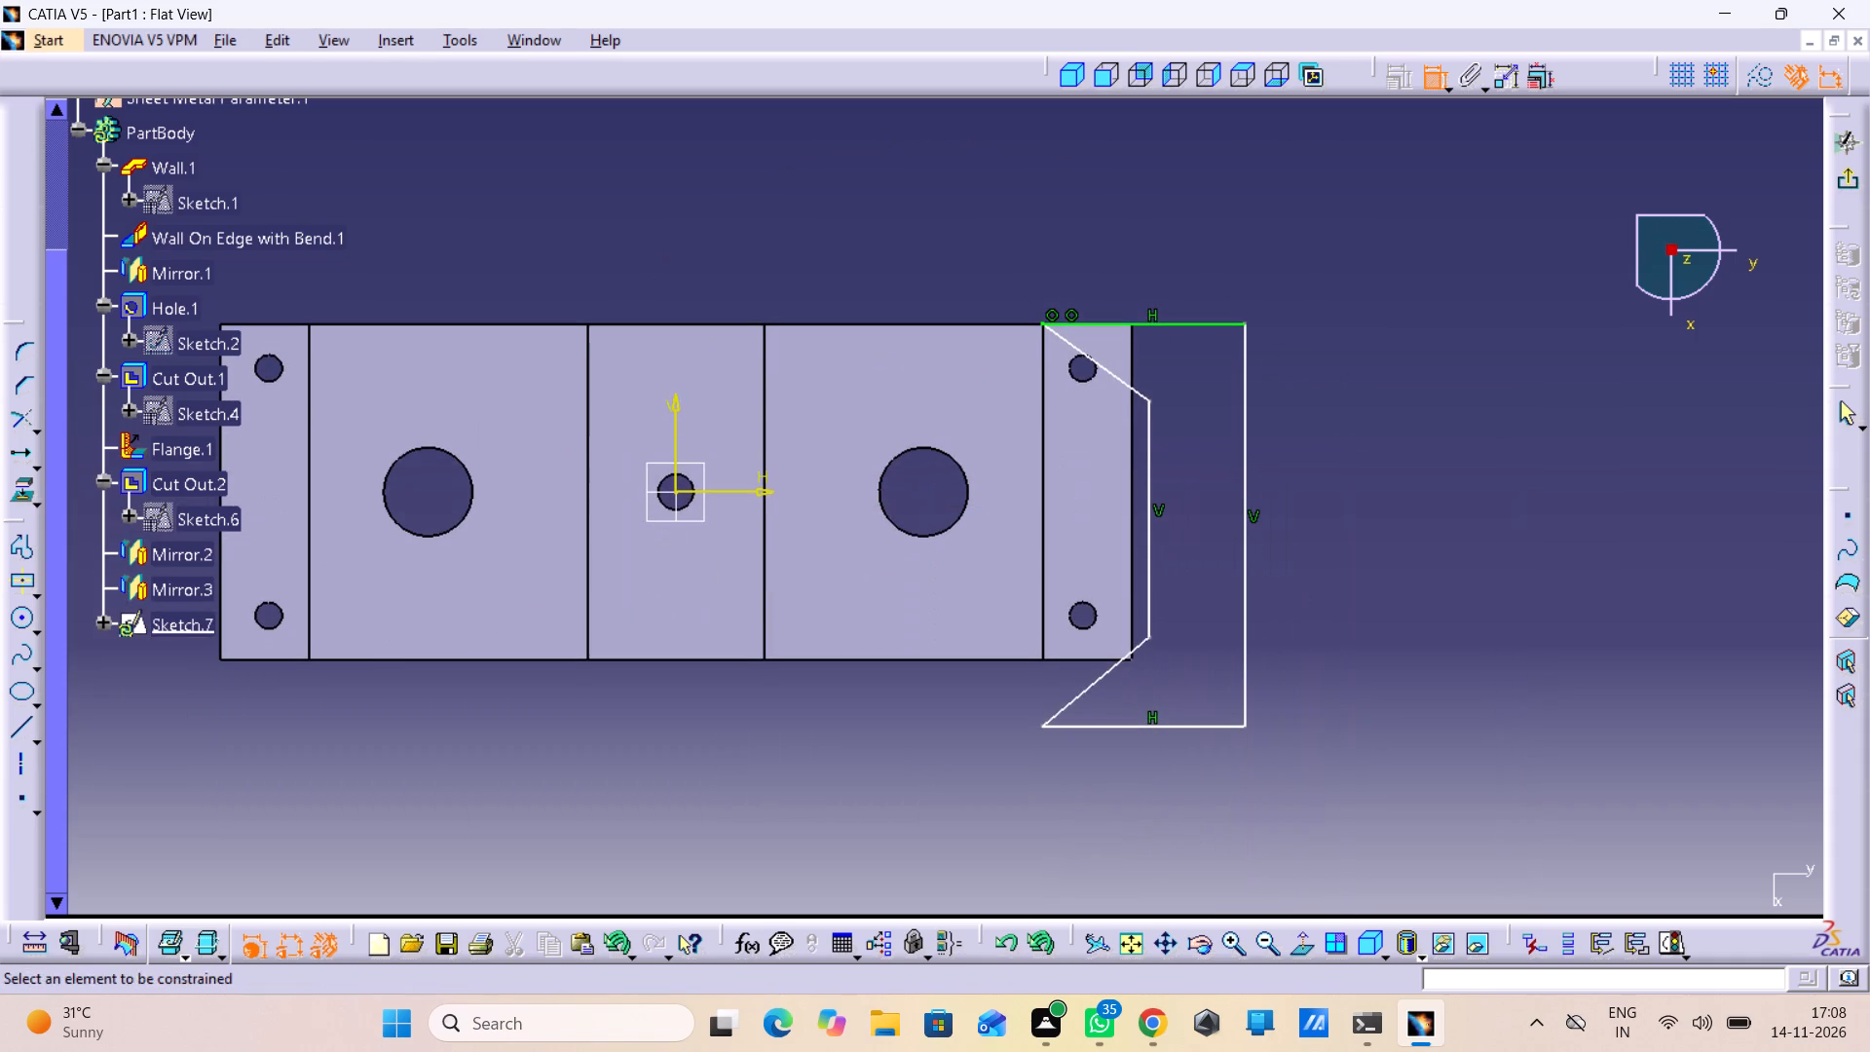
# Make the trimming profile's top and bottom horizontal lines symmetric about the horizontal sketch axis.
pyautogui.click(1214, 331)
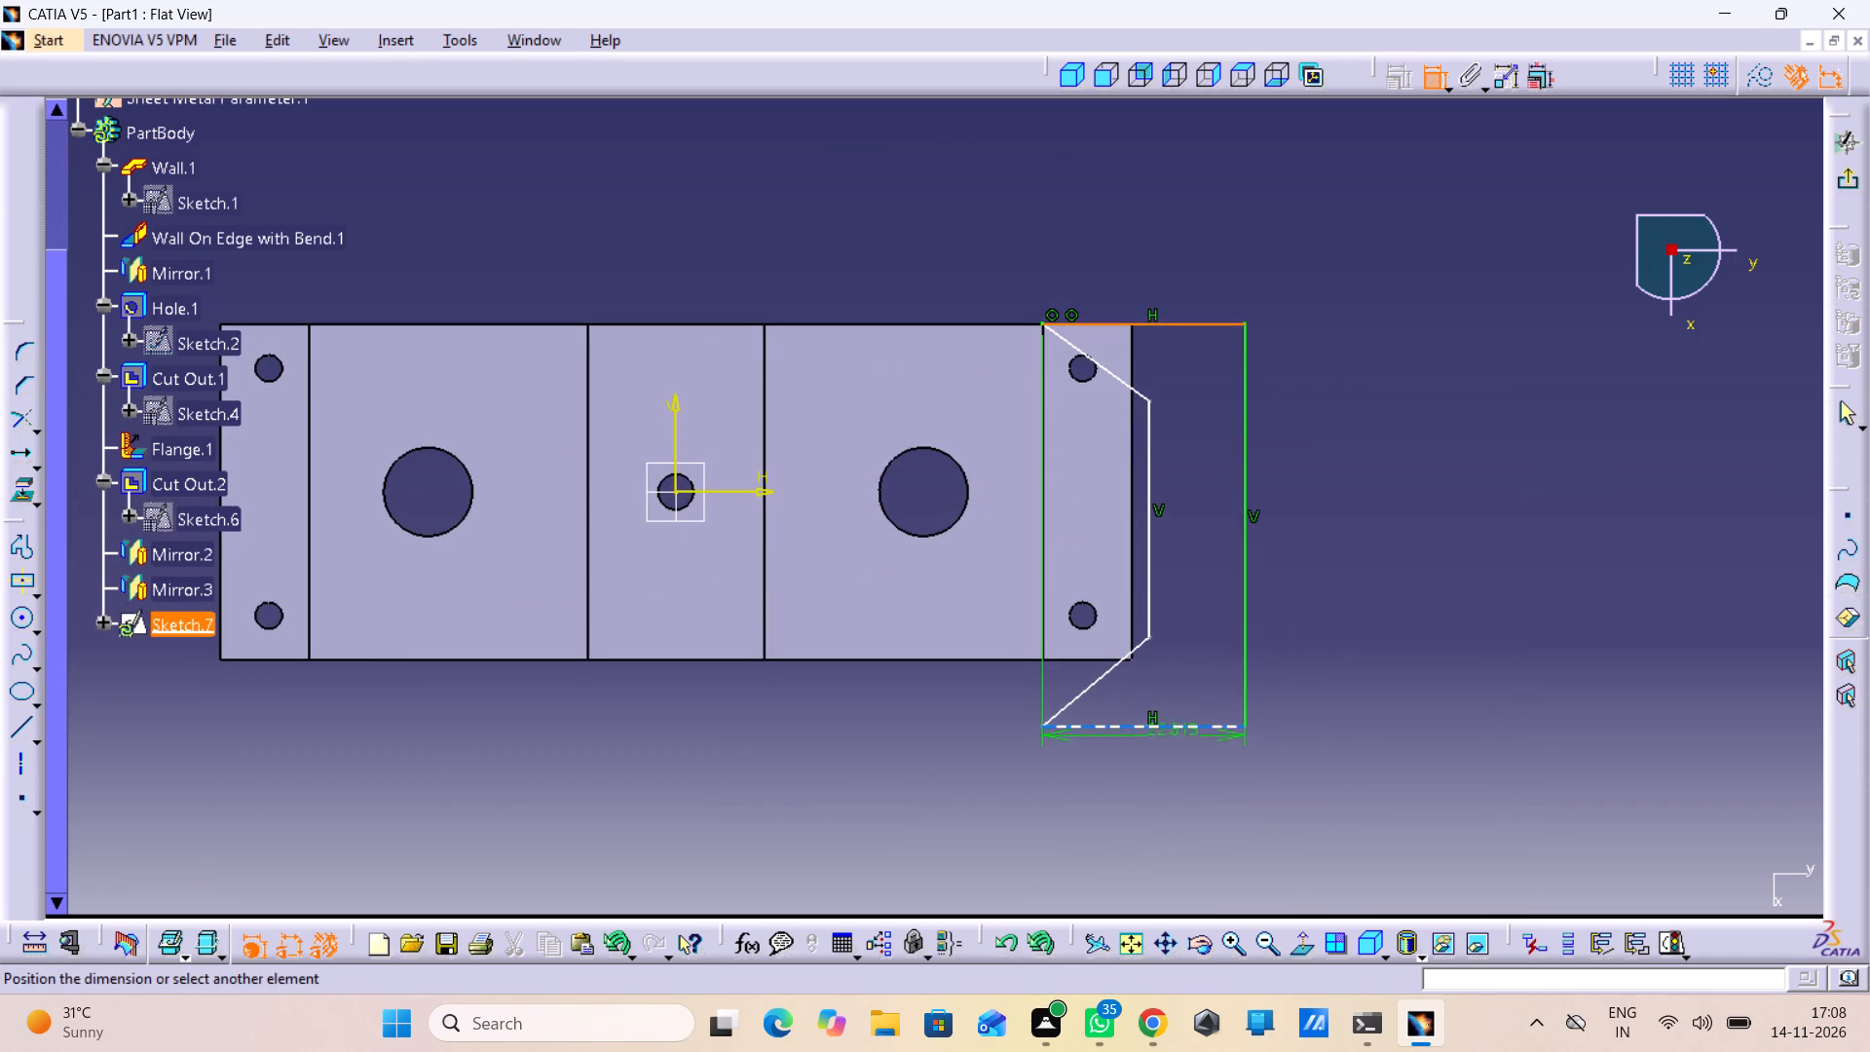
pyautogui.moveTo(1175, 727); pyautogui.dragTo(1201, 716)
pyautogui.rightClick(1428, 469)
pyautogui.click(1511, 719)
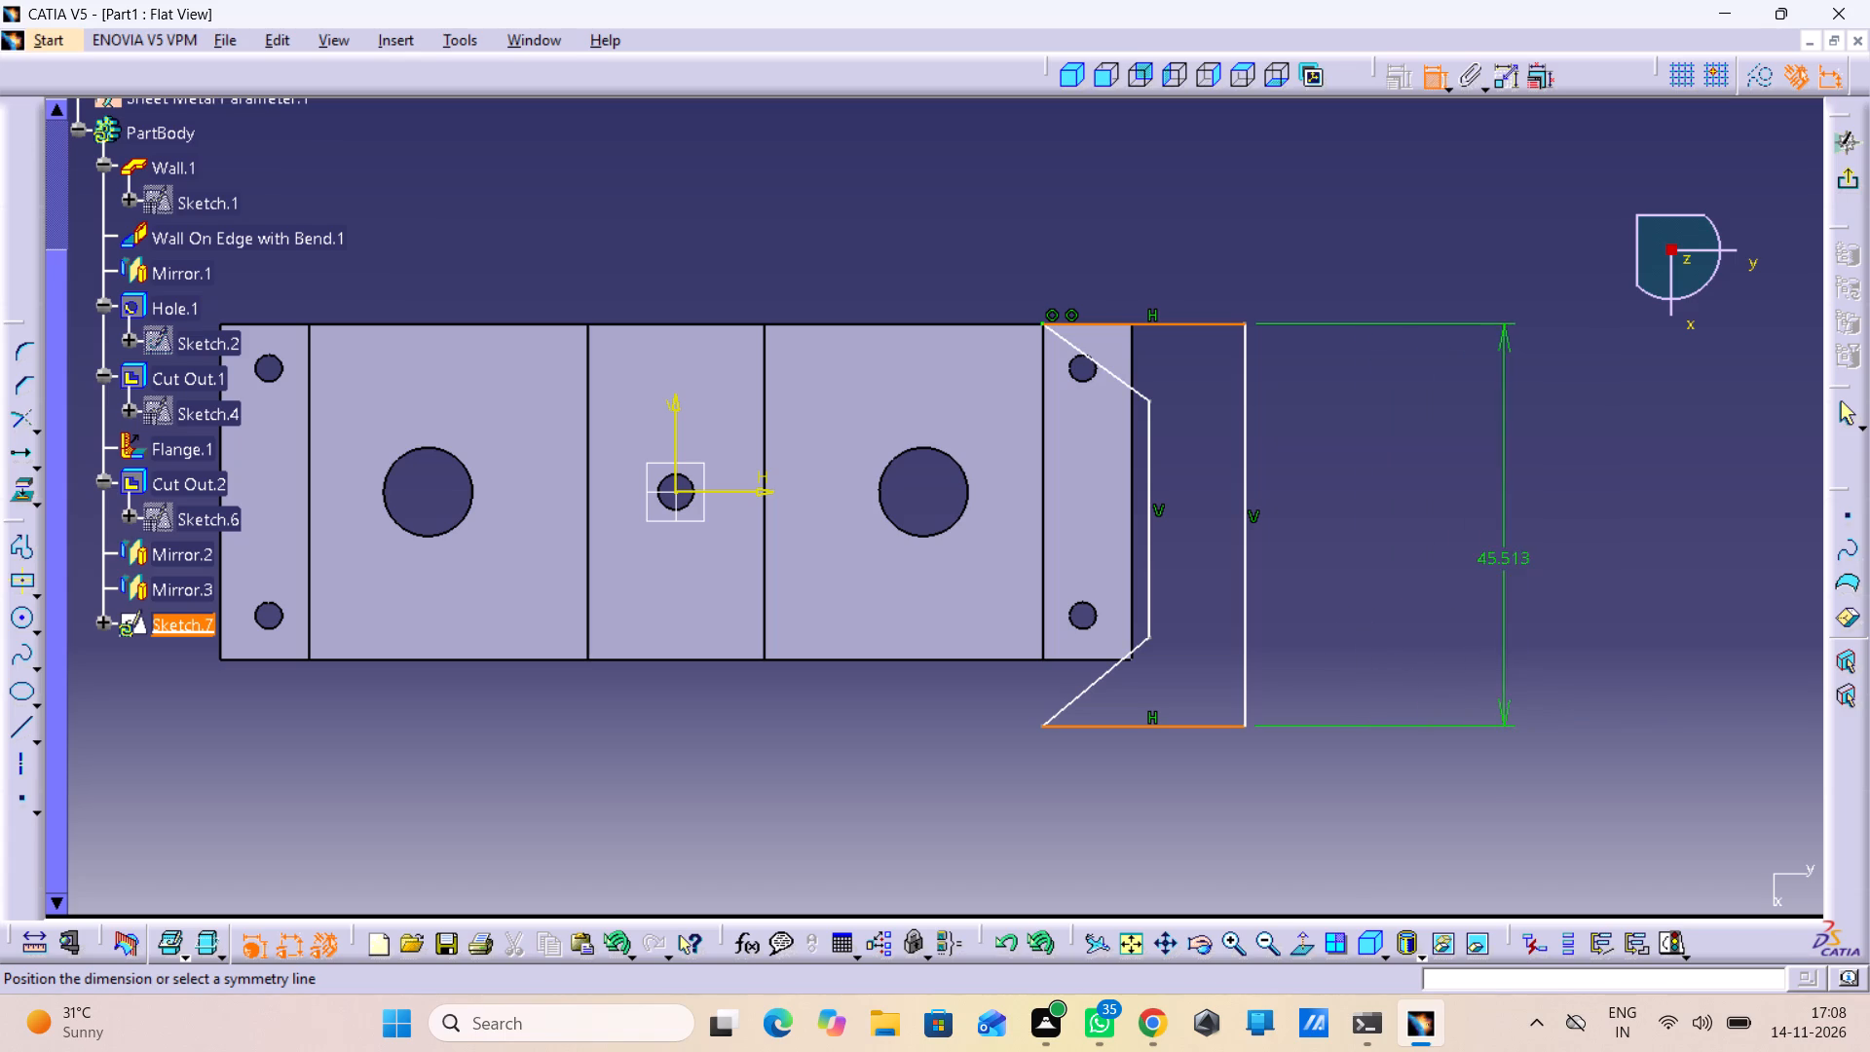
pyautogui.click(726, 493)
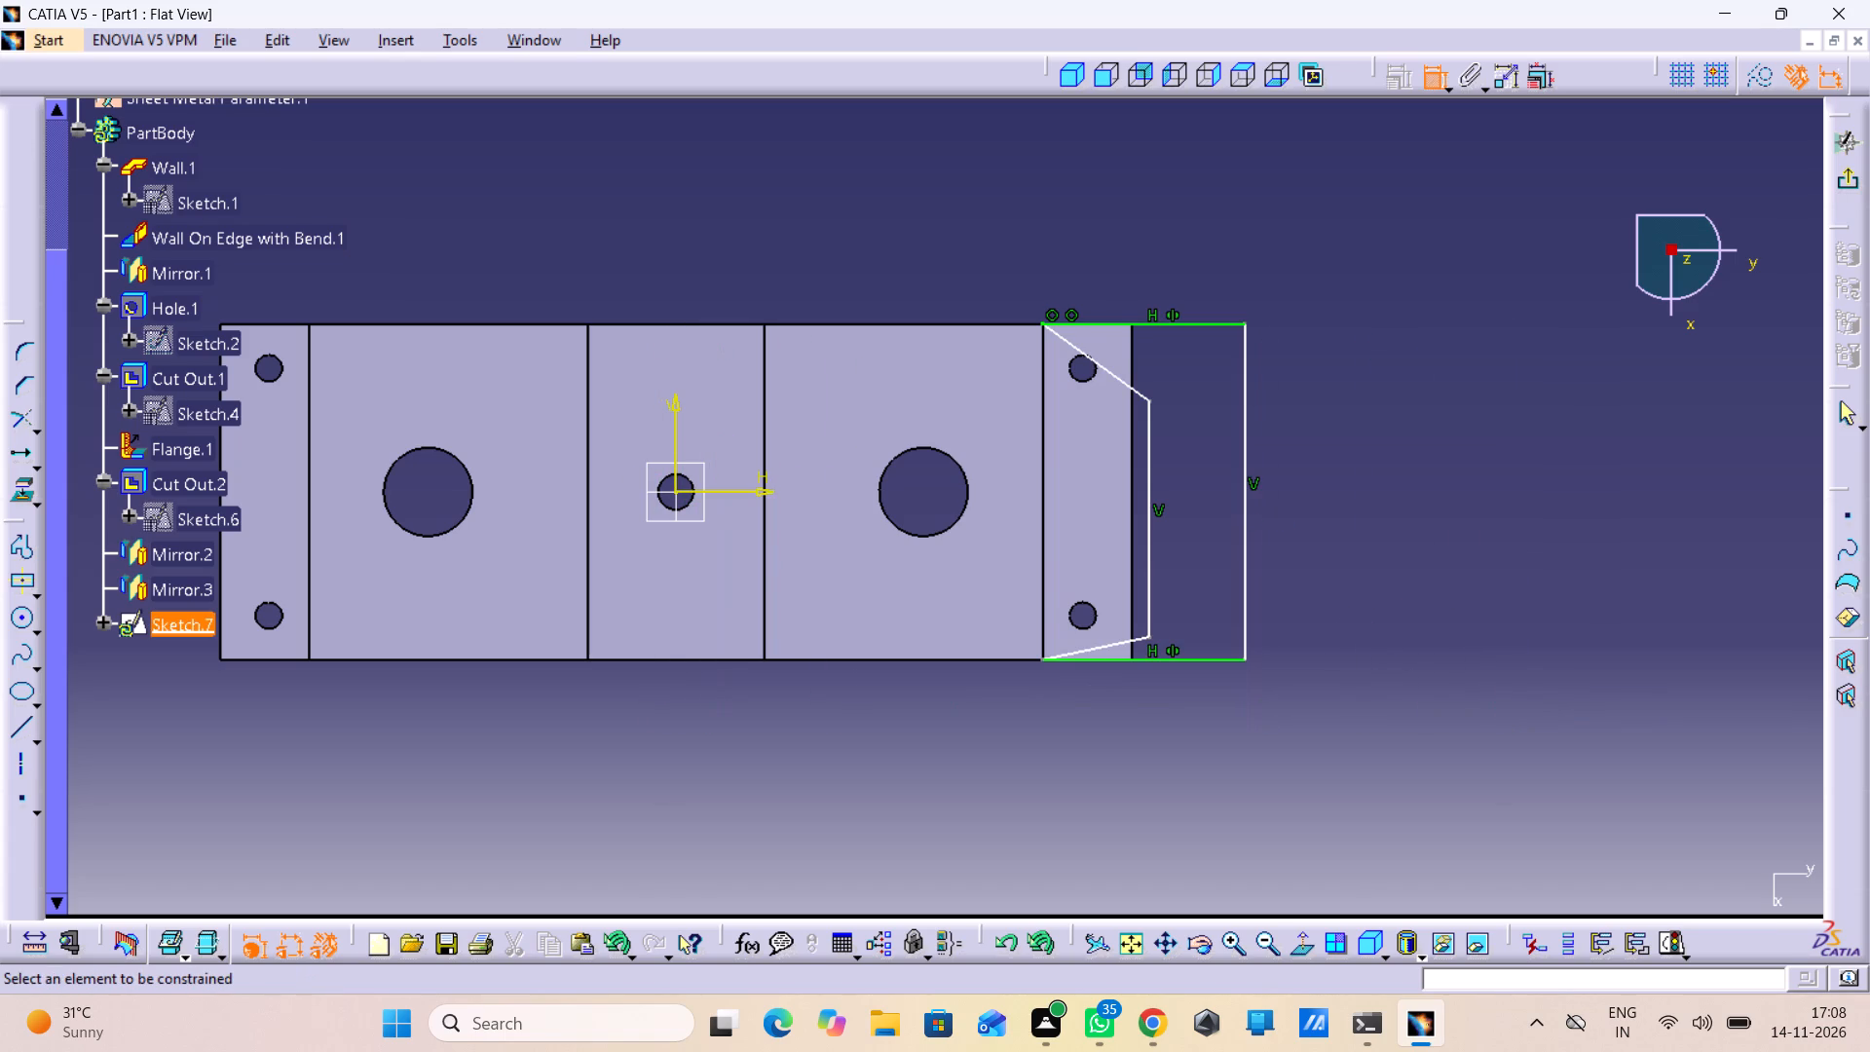
# Make the profile's inner vertical line coincident with the flange's outer edge.
pyautogui.moveTo(1365, 662); pyautogui.dragTo(1382, 548, button='middle')
pyautogui.rightClick(1365, 662)
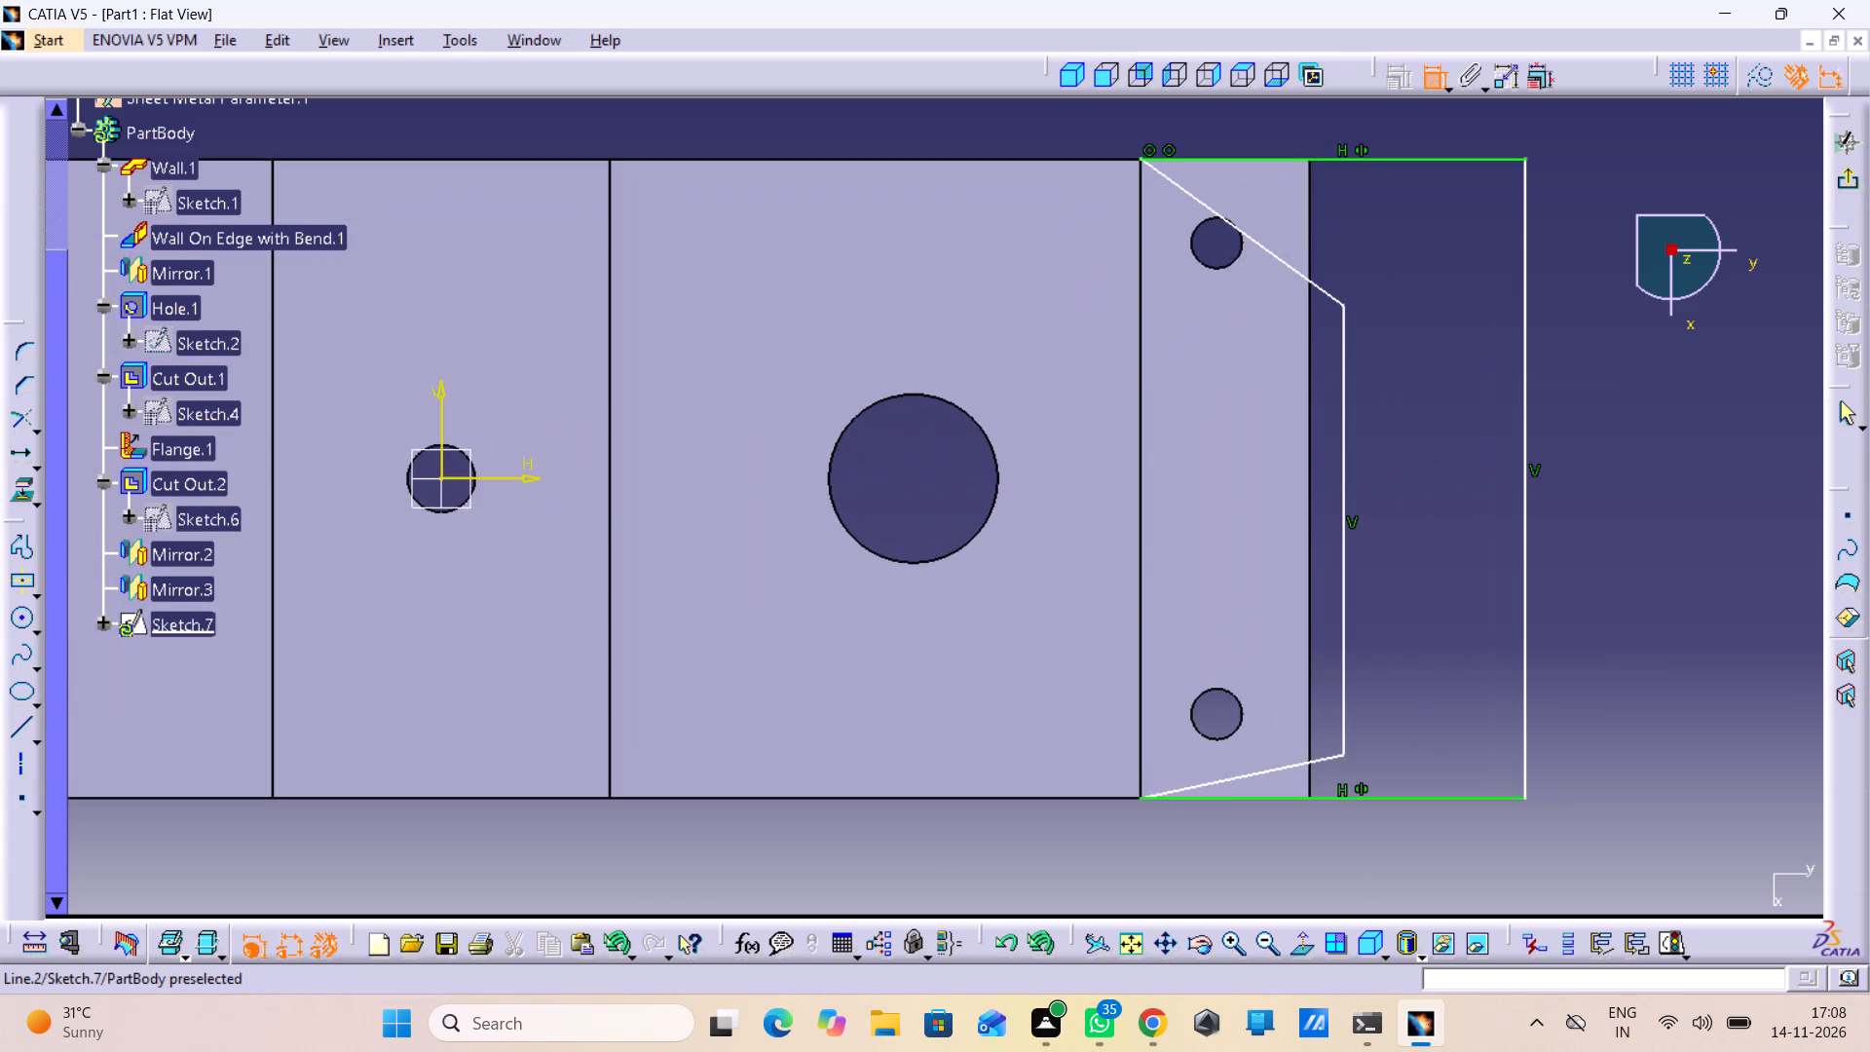
pyautogui.click(1341, 433)
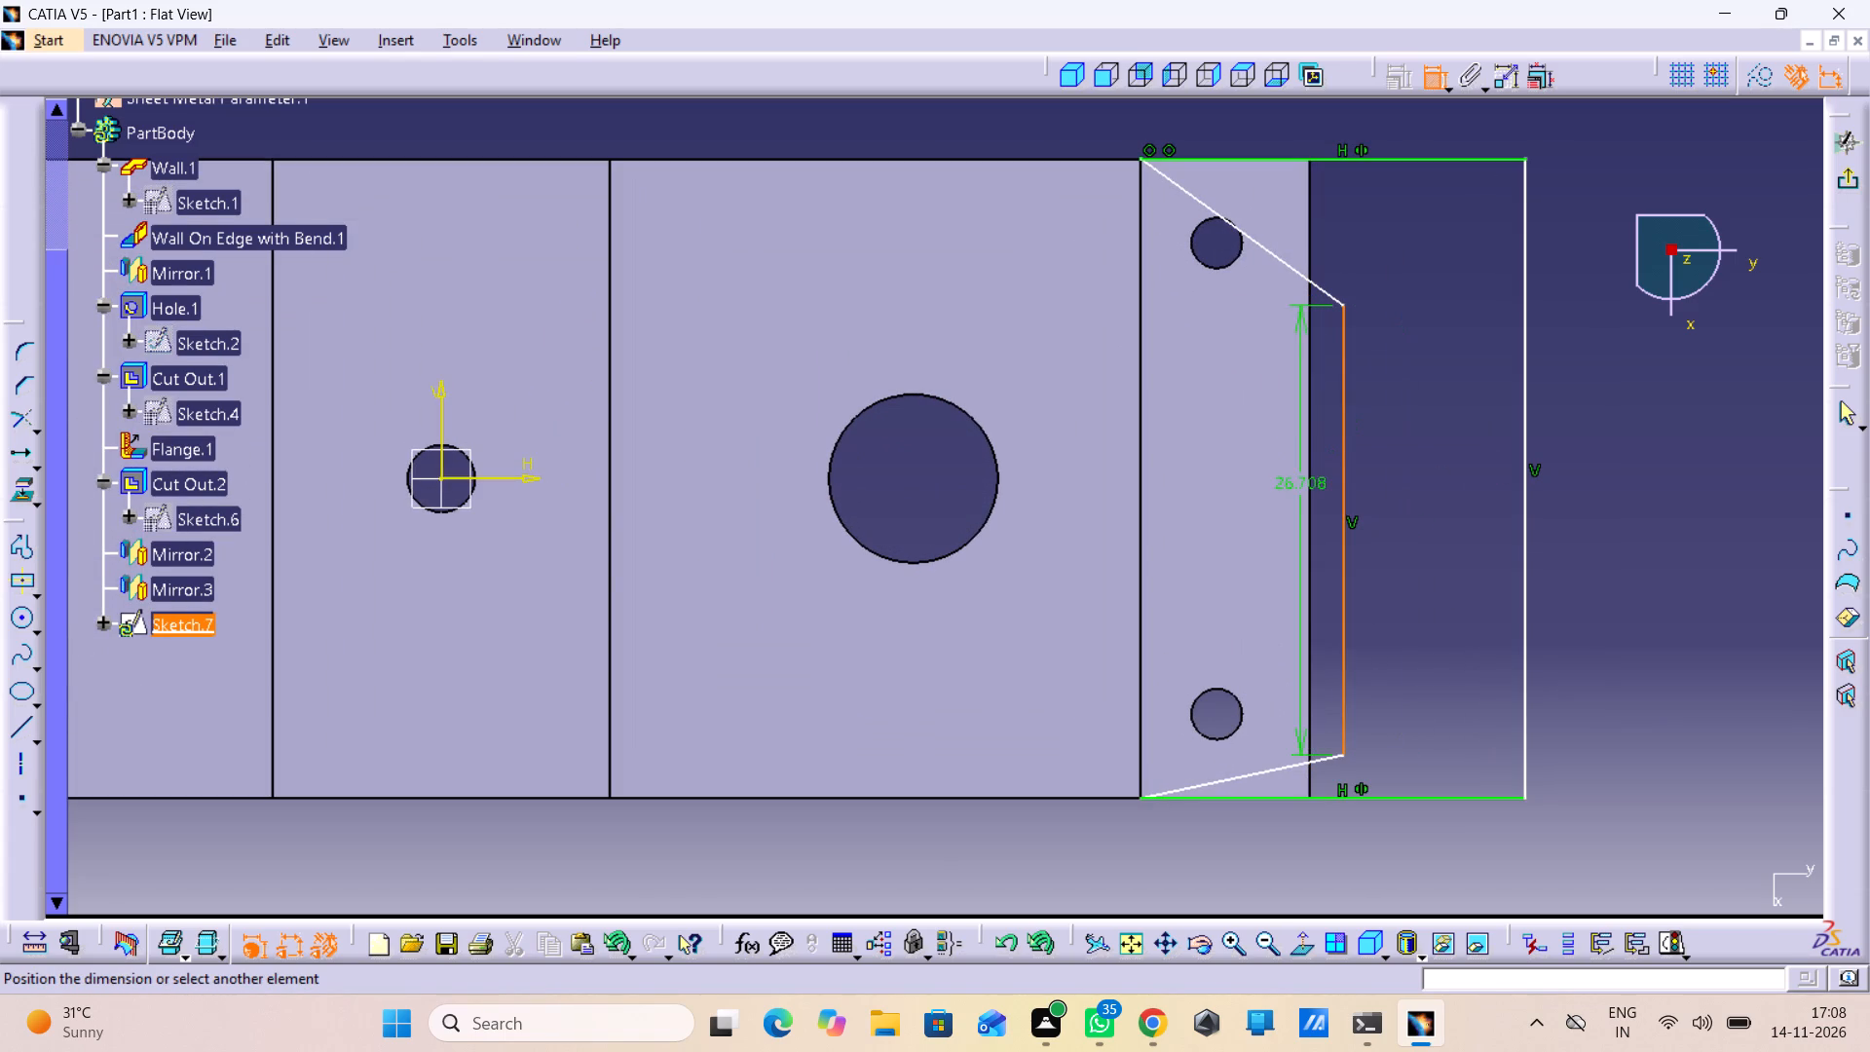
pyautogui.moveTo(1310, 494); pyautogui.dragTo(1332, 483)
pyautogui.rightClick(1474, 375)
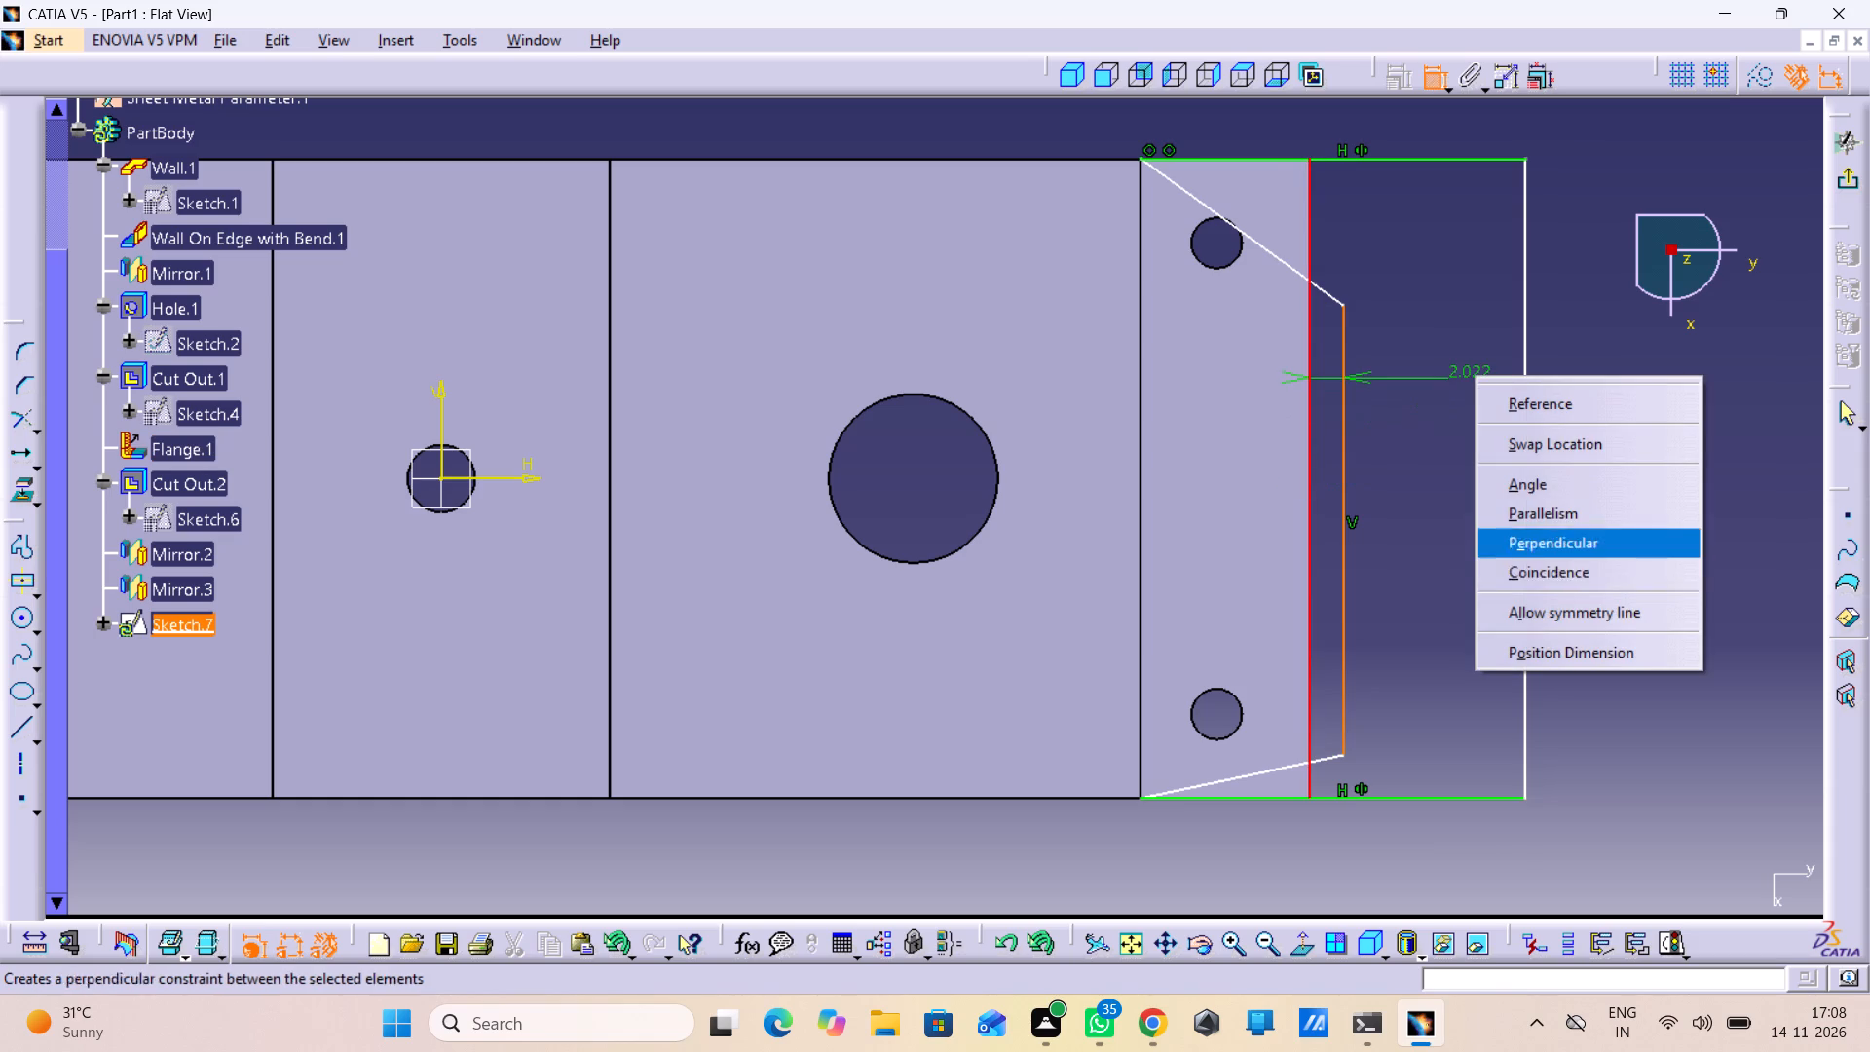
pyautogui.click(1502, 577)
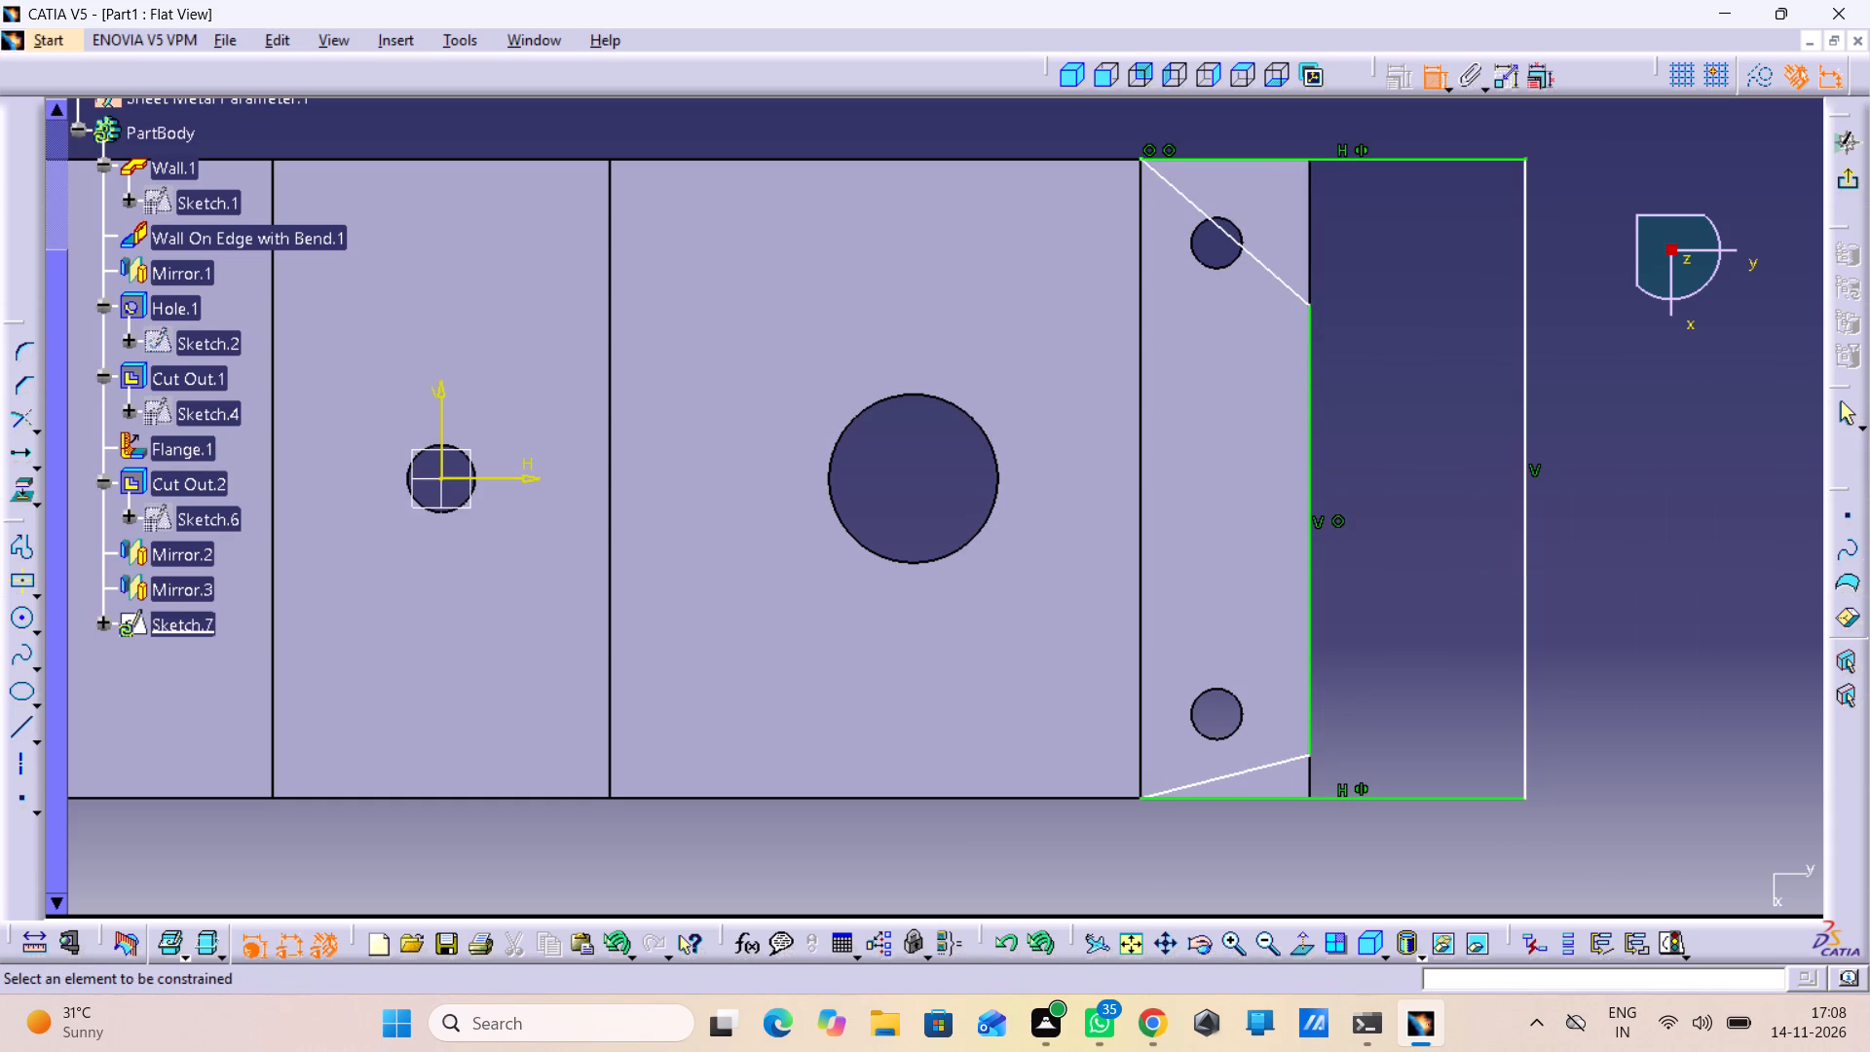
# Make the two endpoints of the profile's inner vertical line symmetric about the horizontal sketch axis.
pyautogui.click(1315, 305)
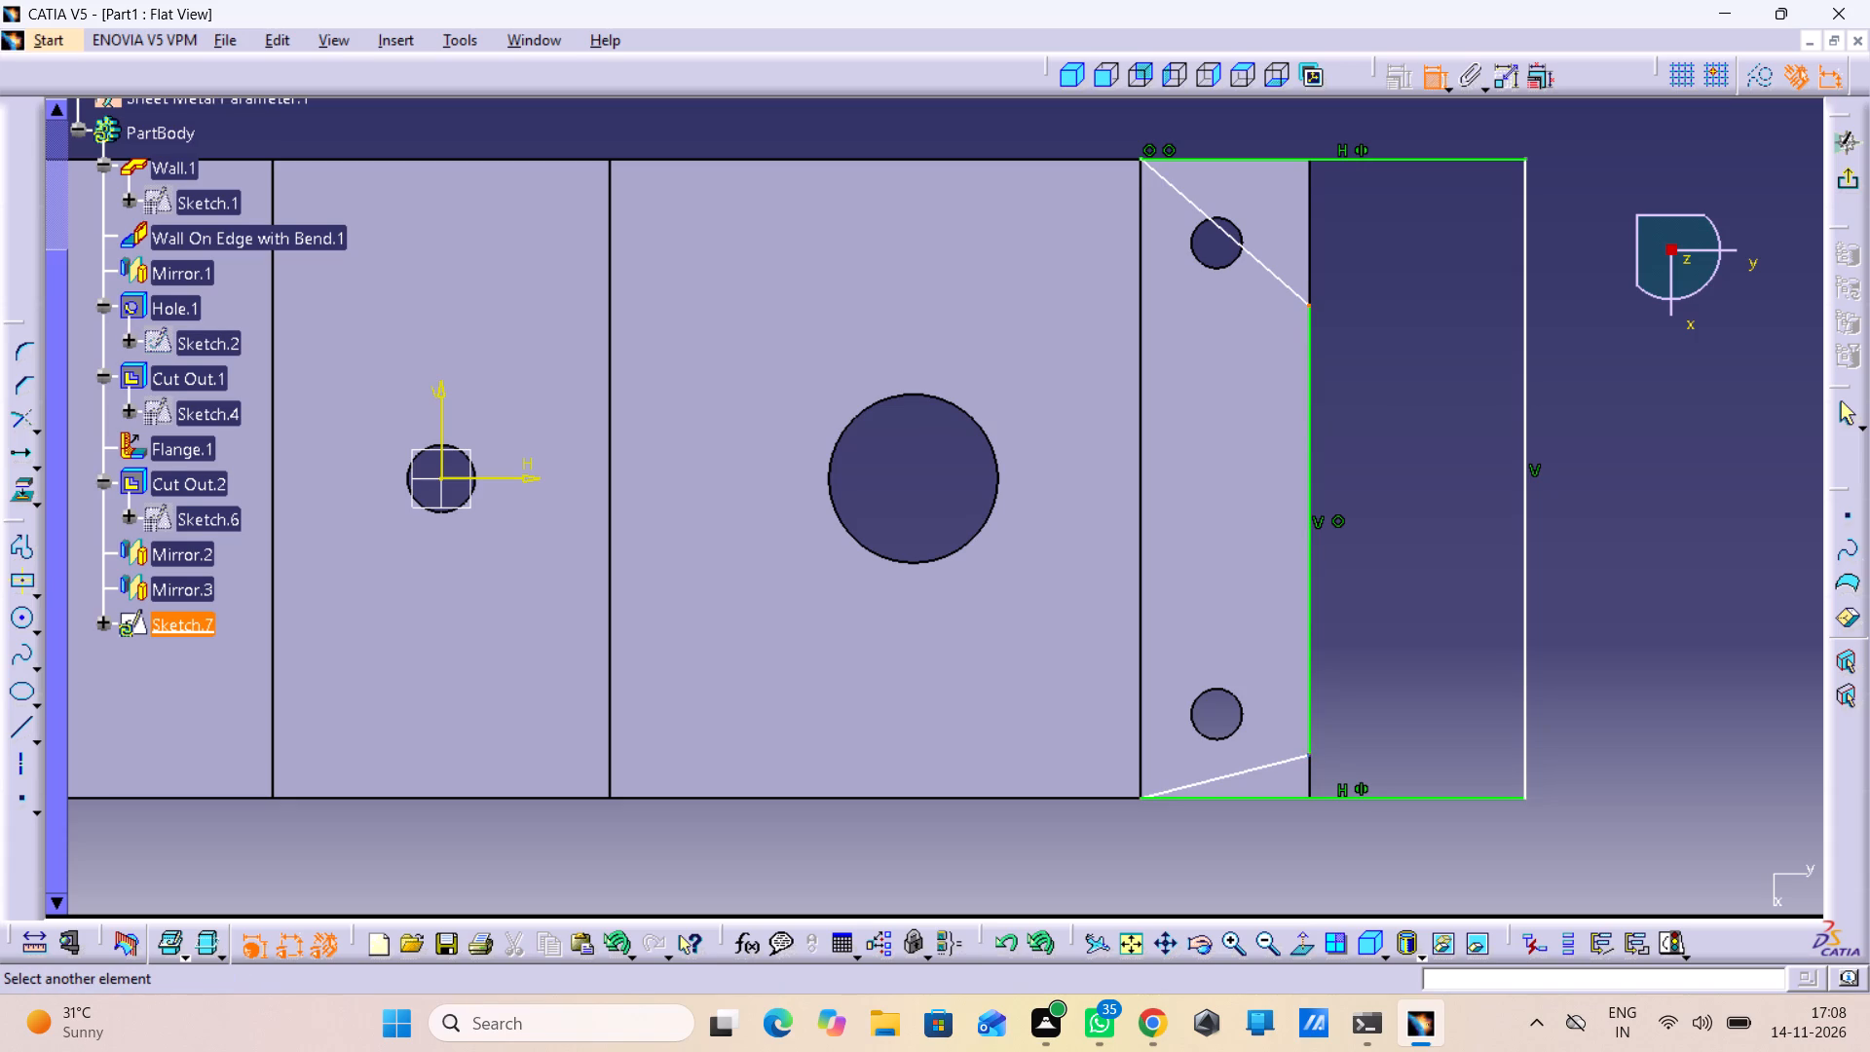
pyautogui.click(1308, 758)
pyautogui.rightClick(1466, 537)
pyautogui.click(1506, 752)
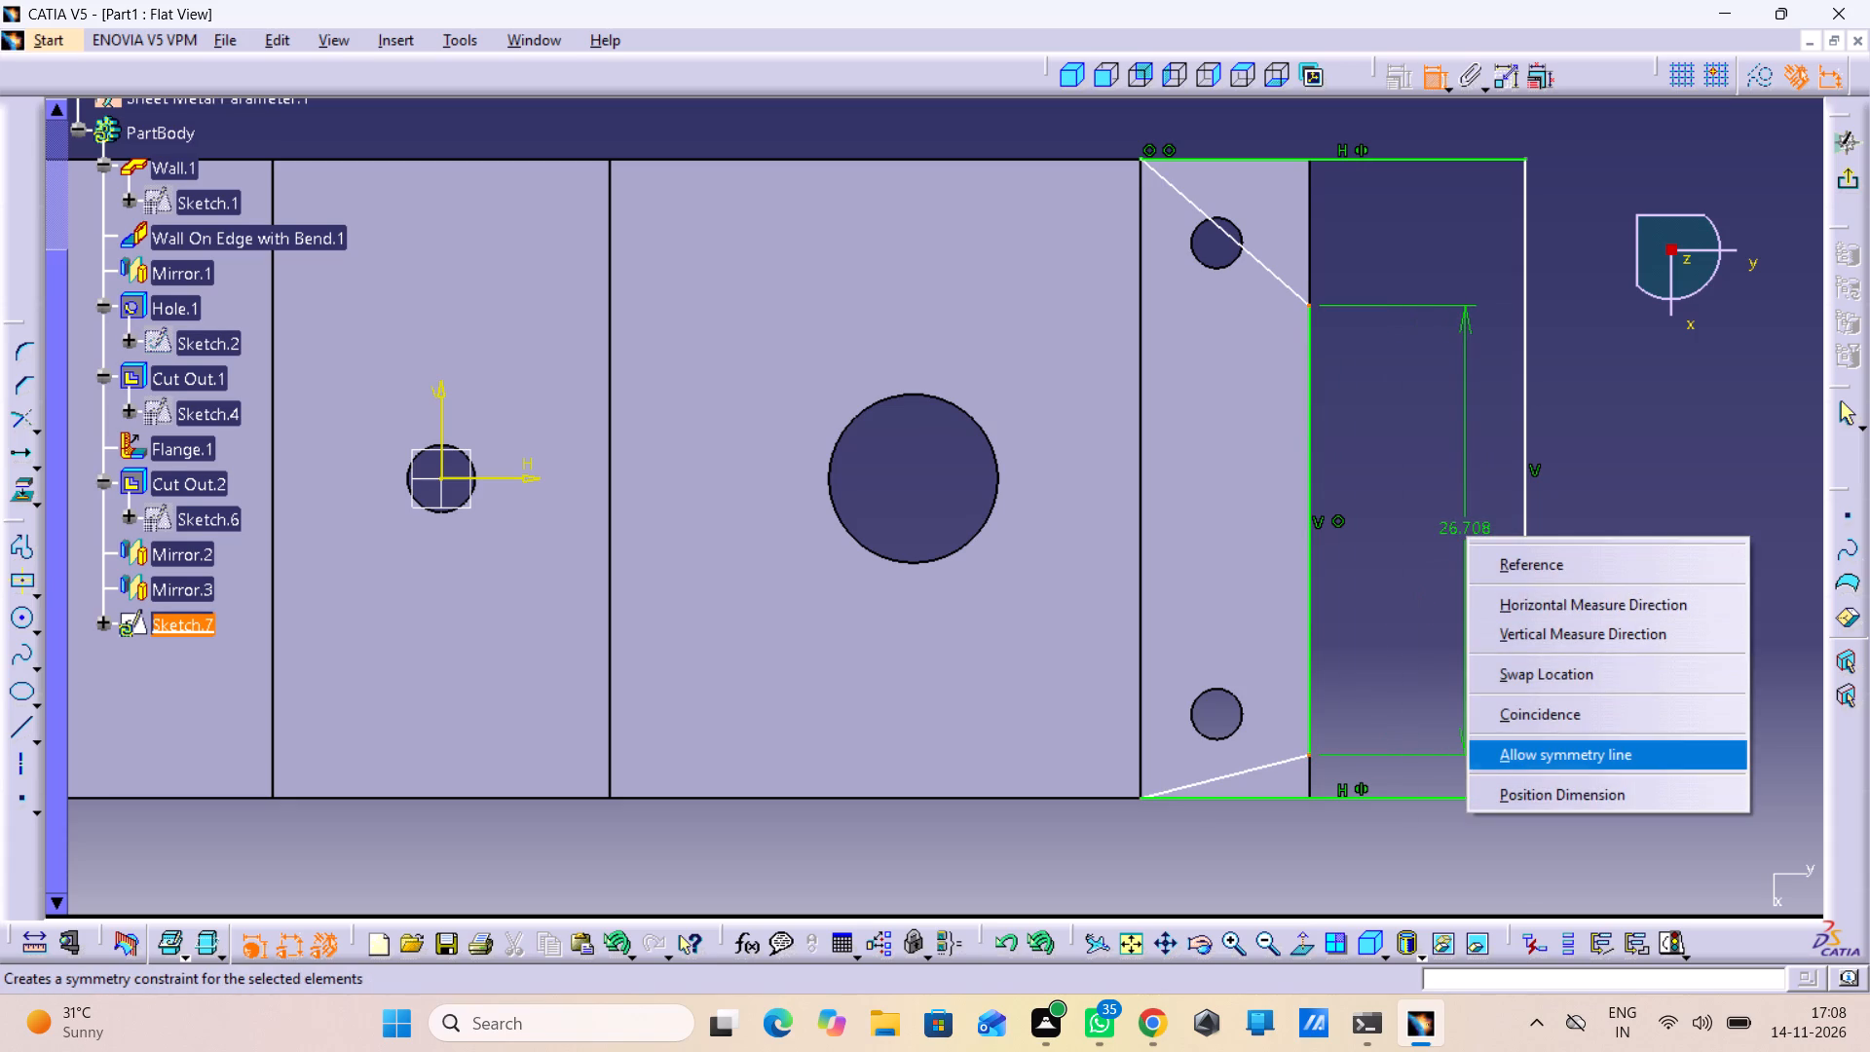
pyautogui.click(517, 481)
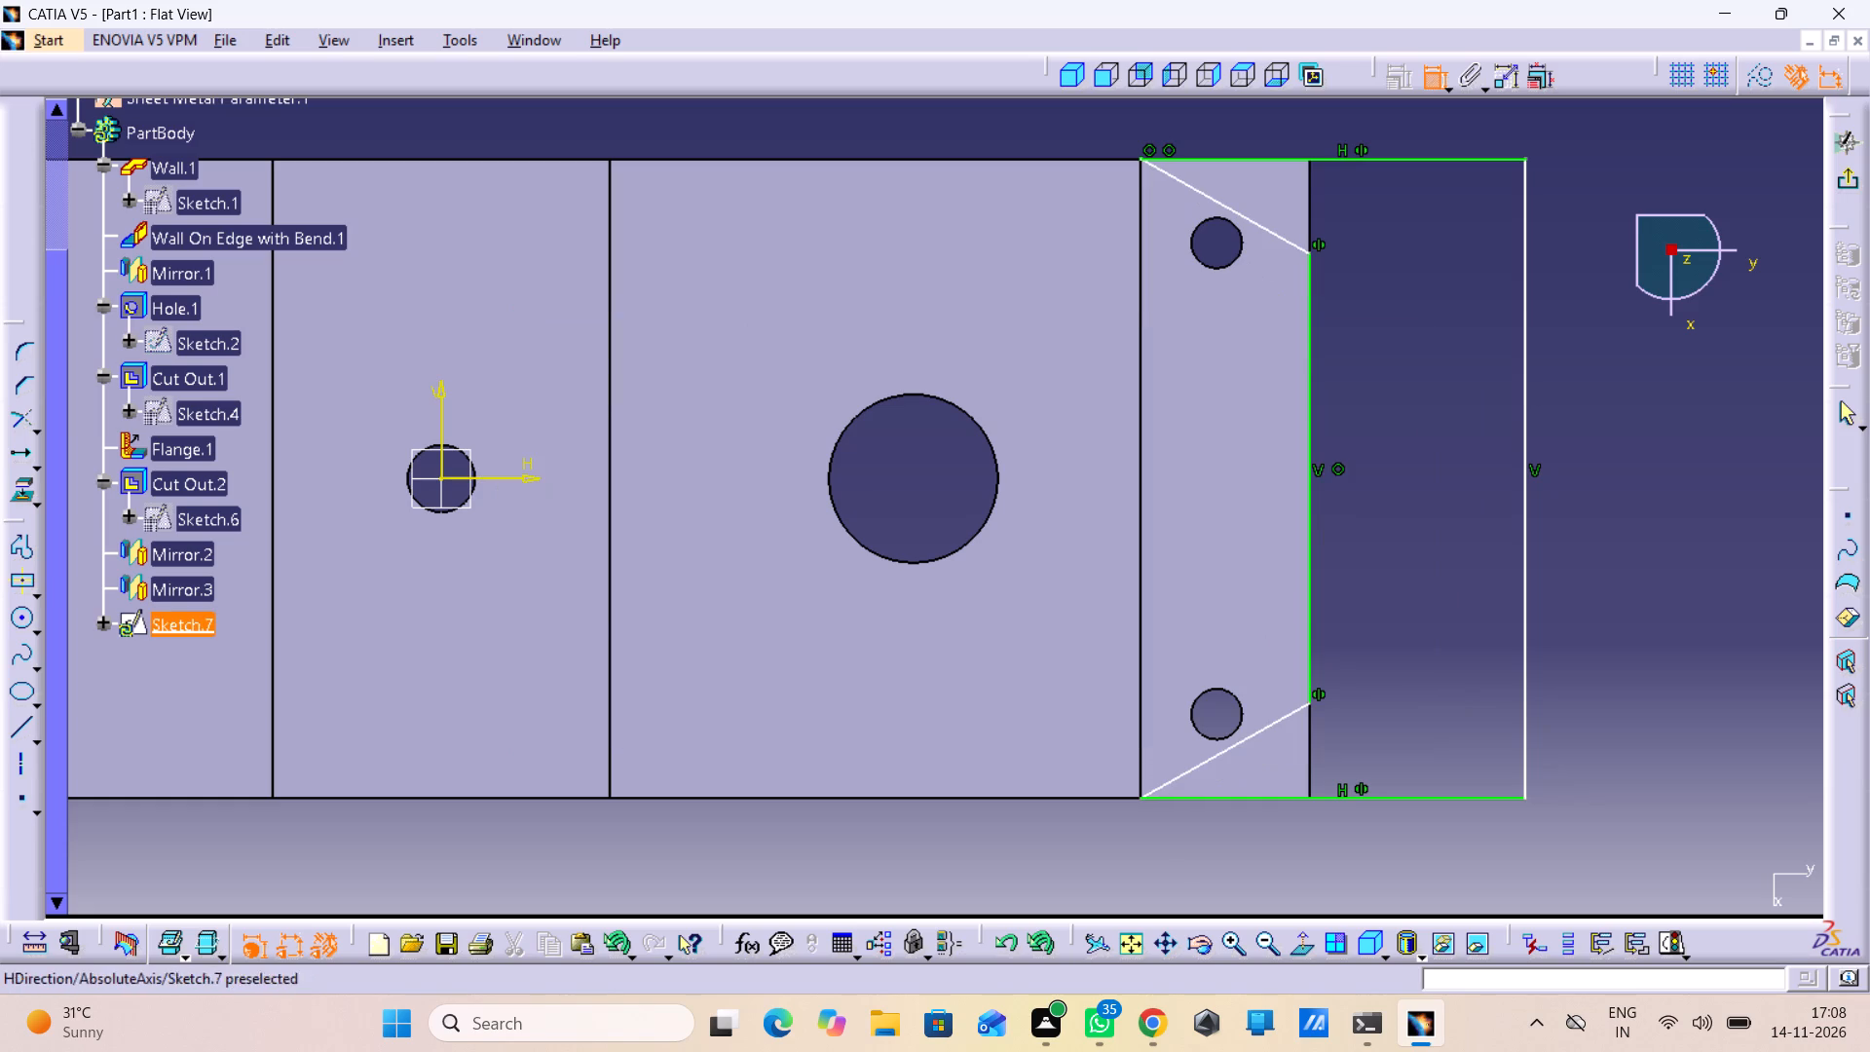
# Dimension the inner vertical line's length and set it to 16.7*2 (33.4 mm).
pyautogui.moveTo(1310, 392); pyautogui.dragTo(1330, 401)
pyautogui.click(1382, 408)
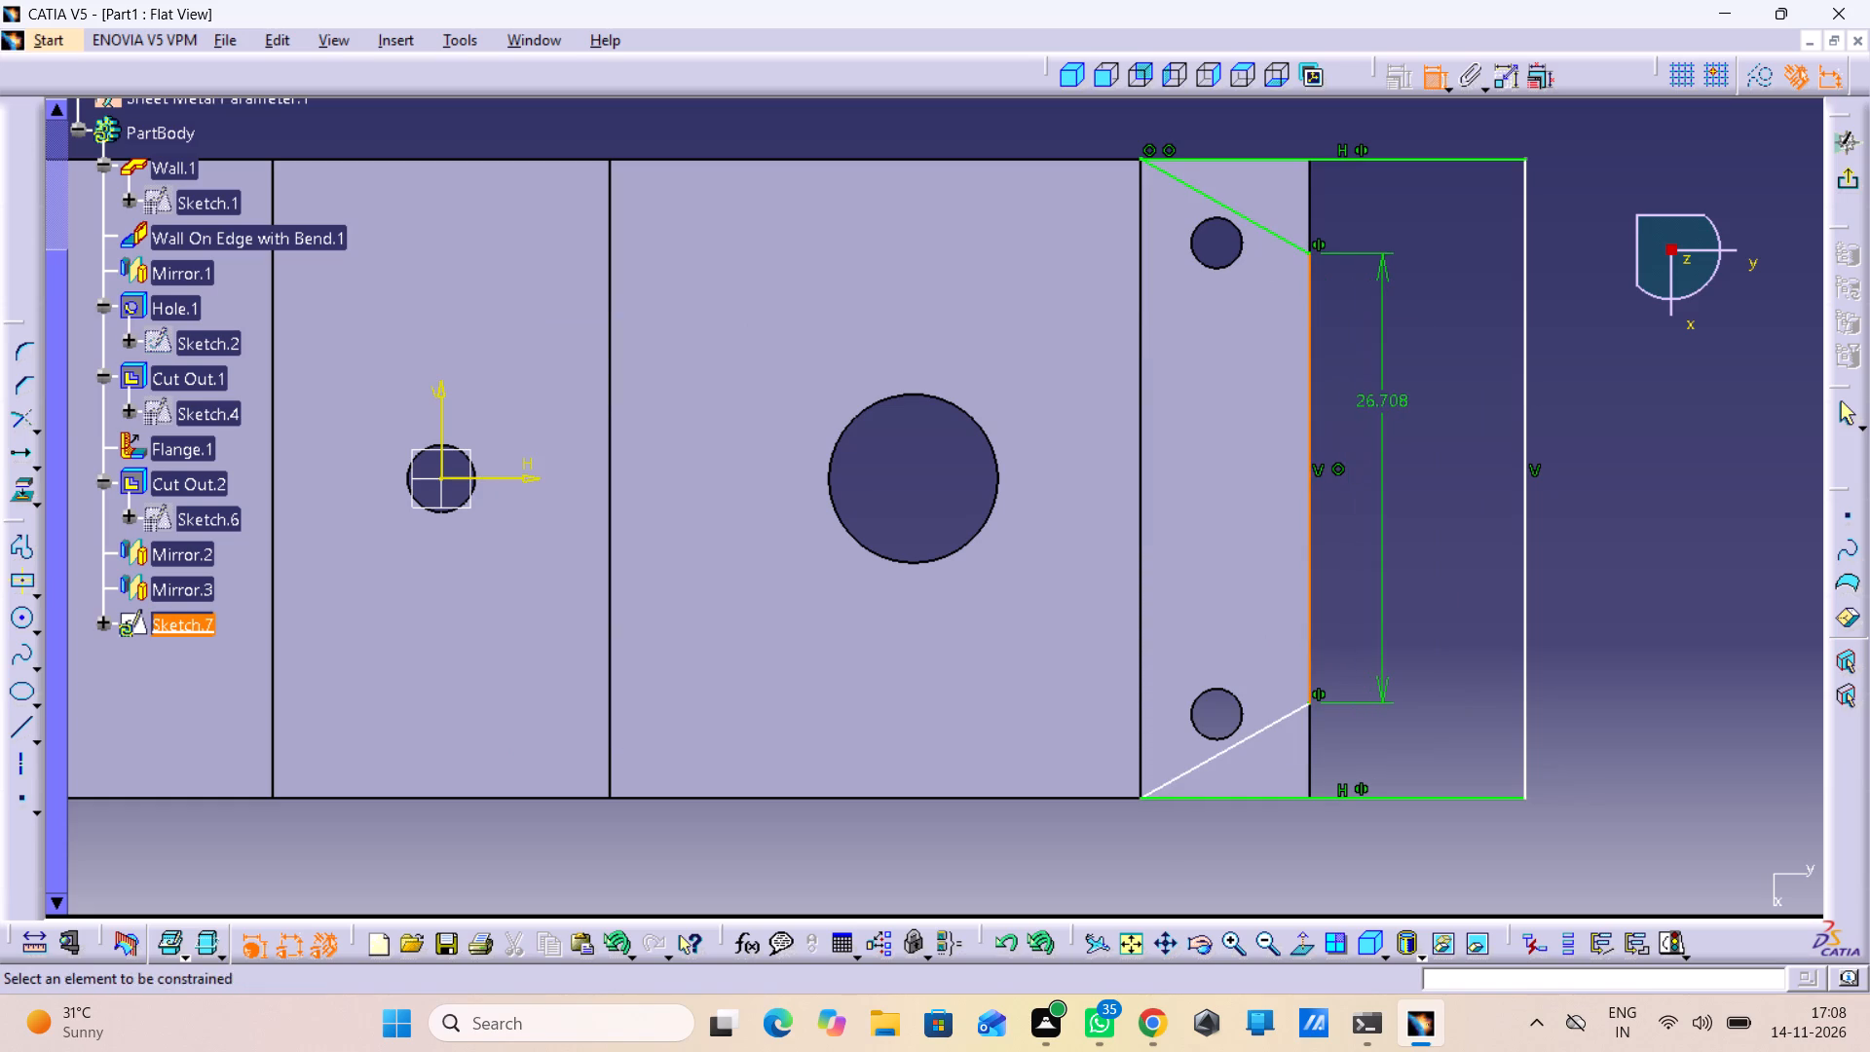
pyautogui.doubleClick(1389, 393)
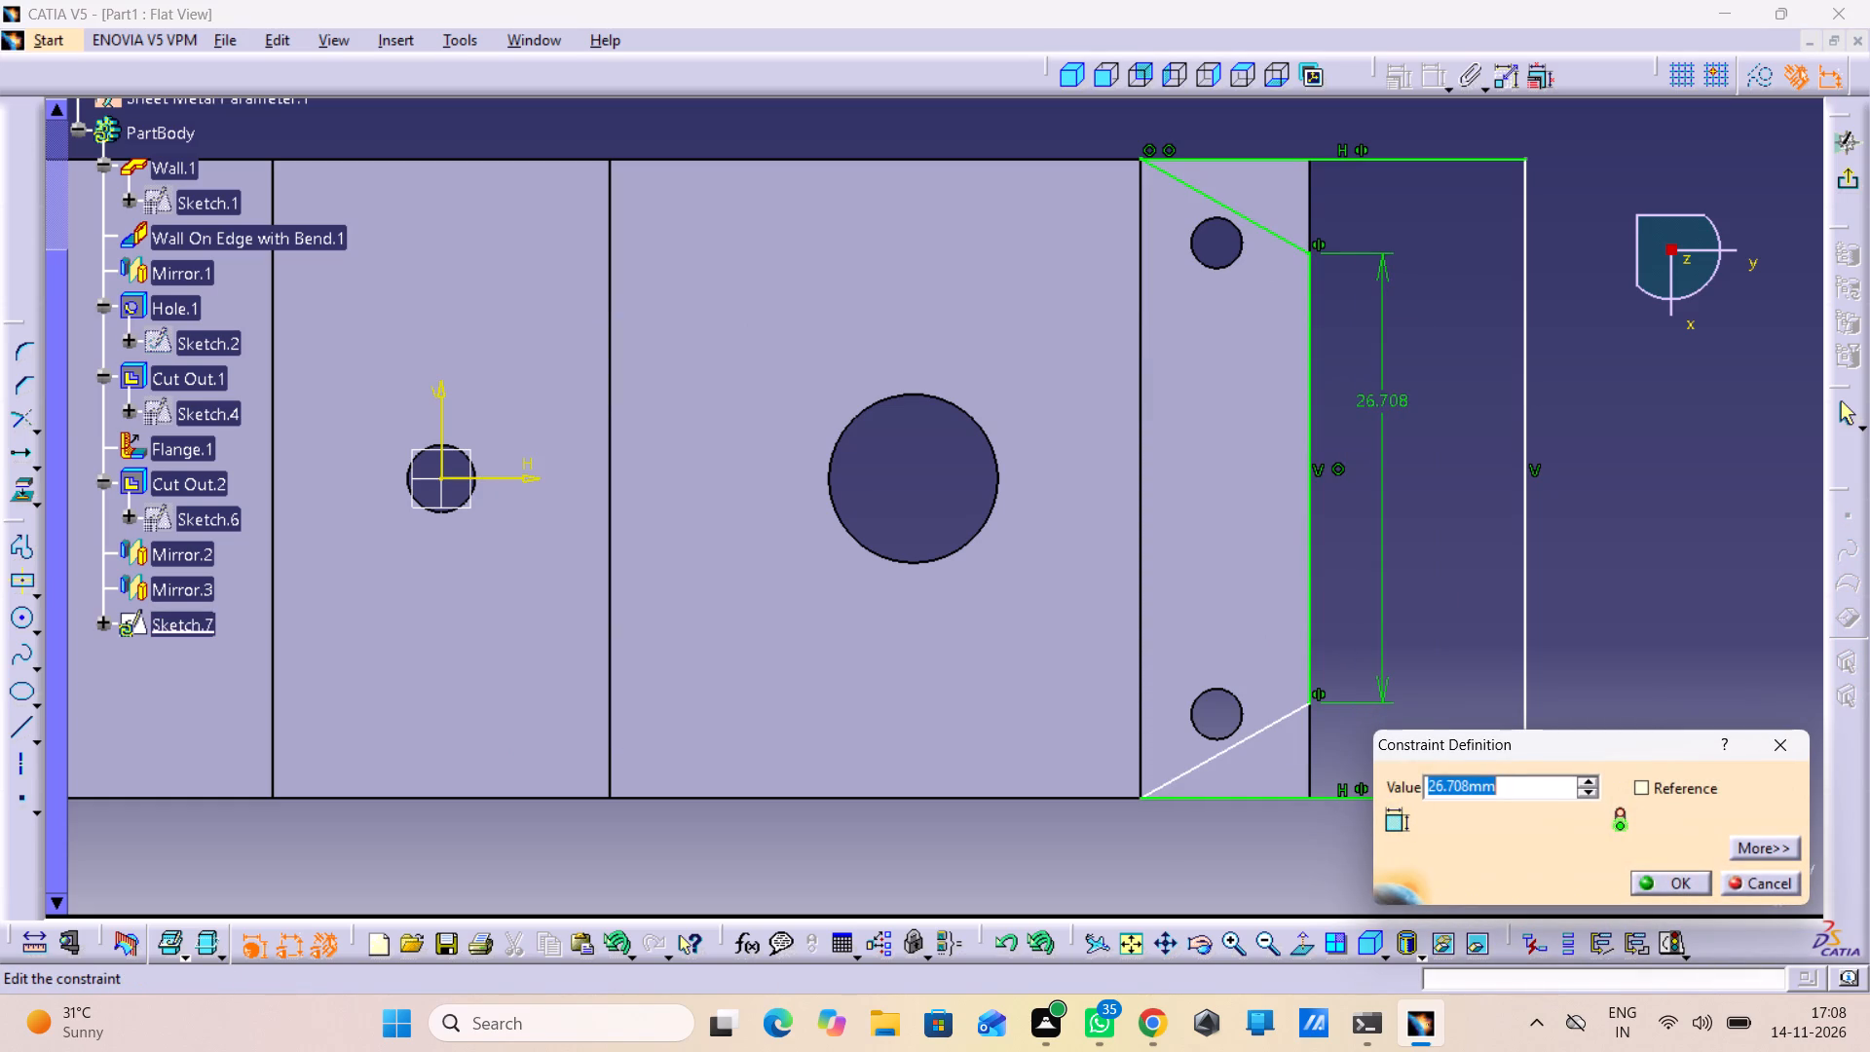
pyautogui.write('16.7*')
pyautogui.press('2')
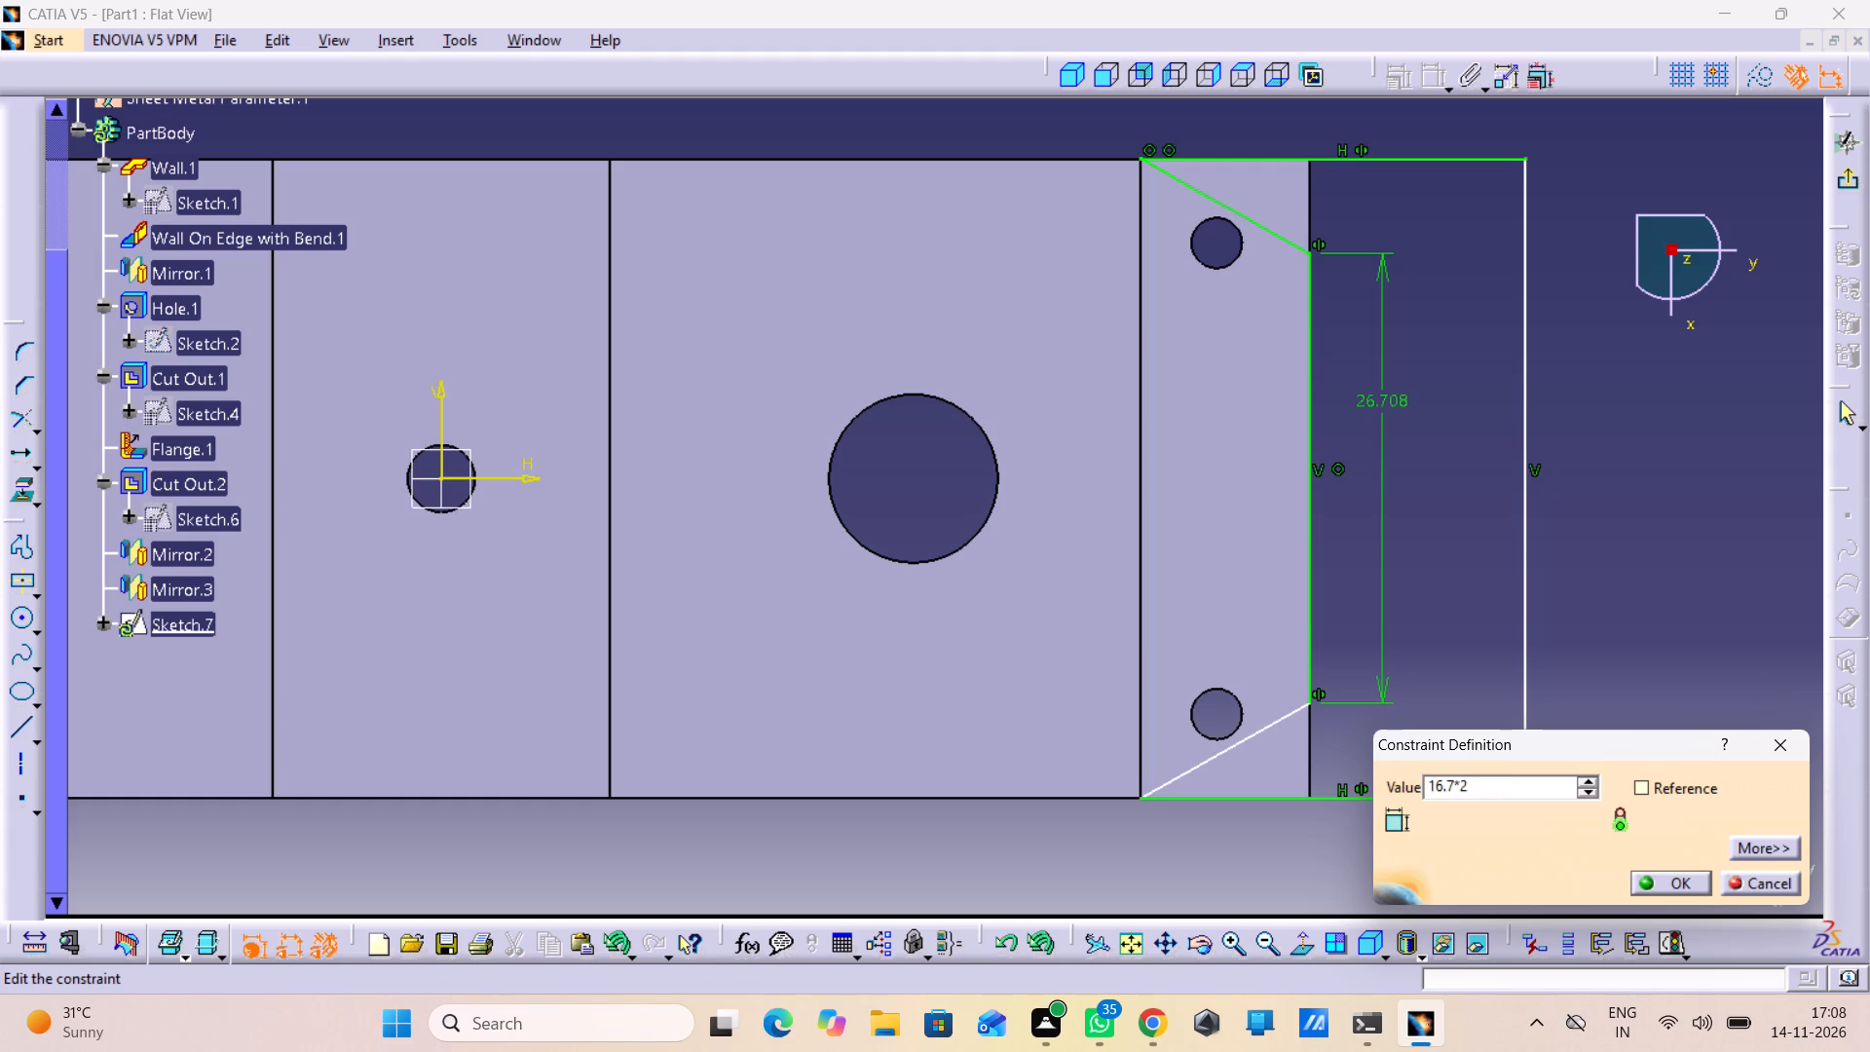
pyautogui.press('Return')
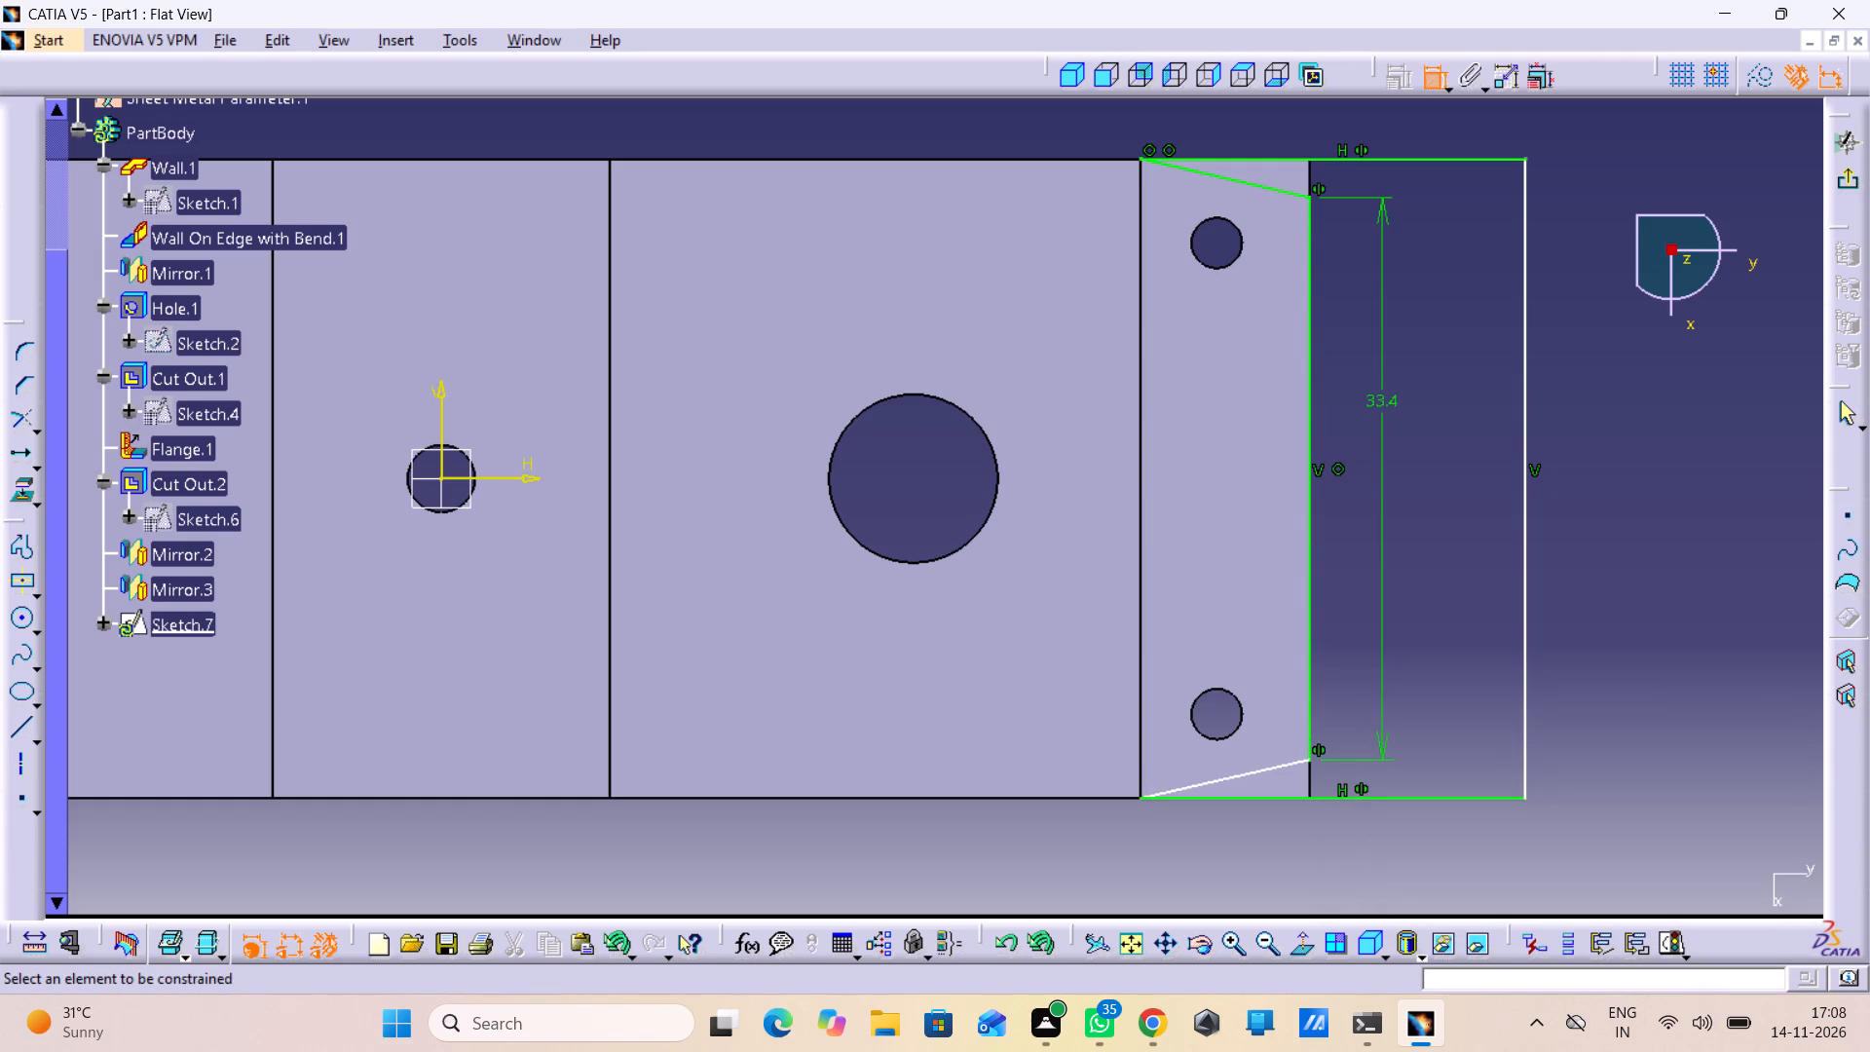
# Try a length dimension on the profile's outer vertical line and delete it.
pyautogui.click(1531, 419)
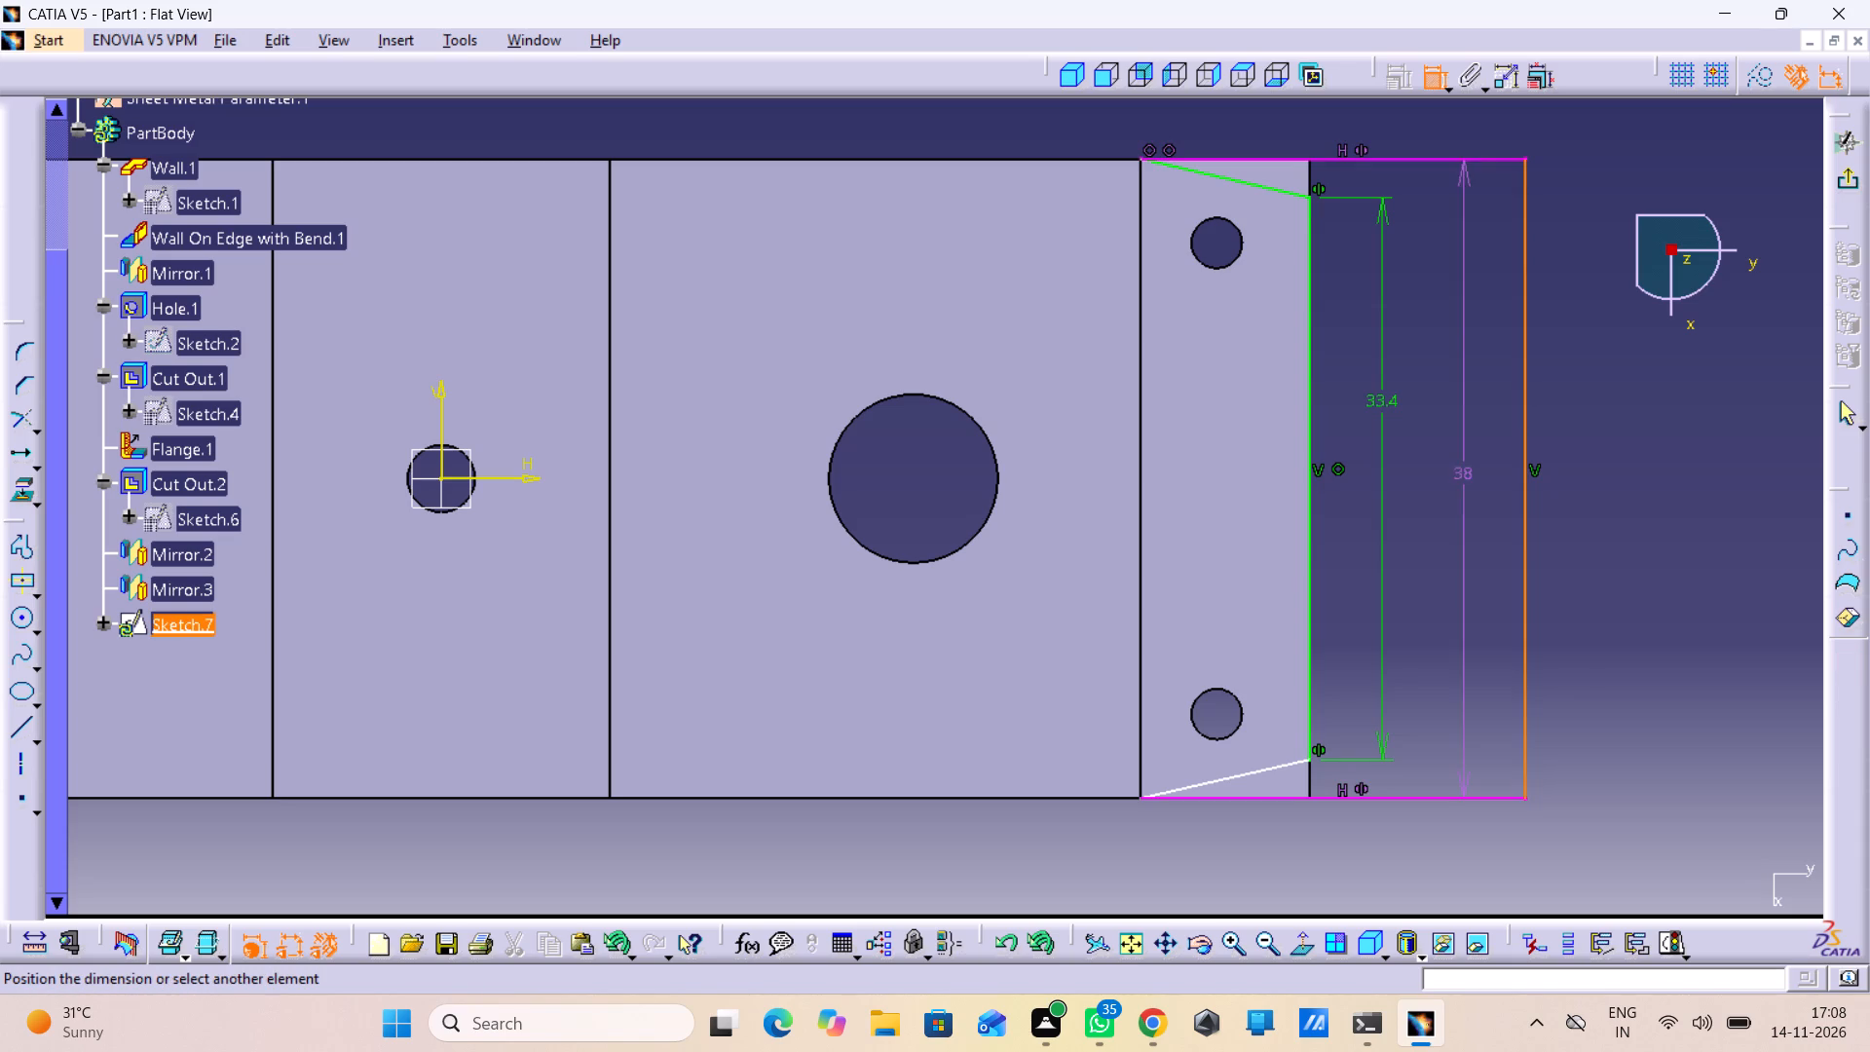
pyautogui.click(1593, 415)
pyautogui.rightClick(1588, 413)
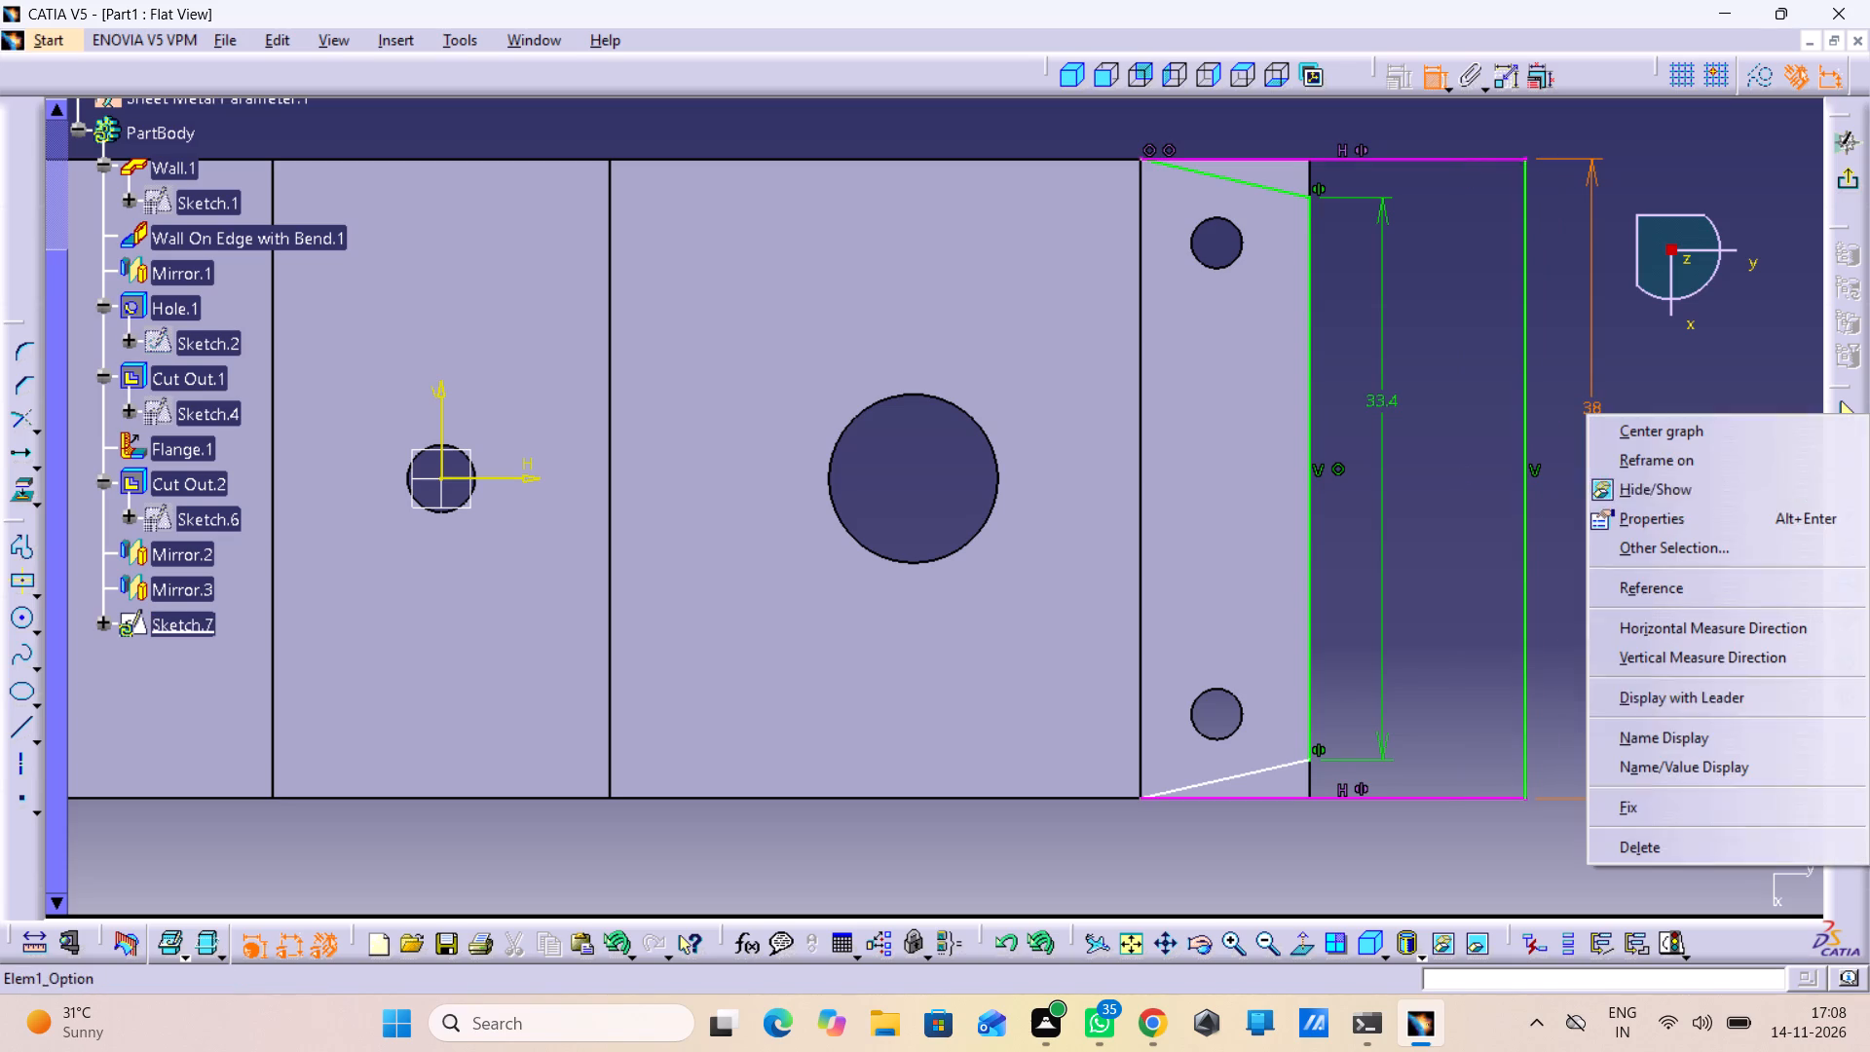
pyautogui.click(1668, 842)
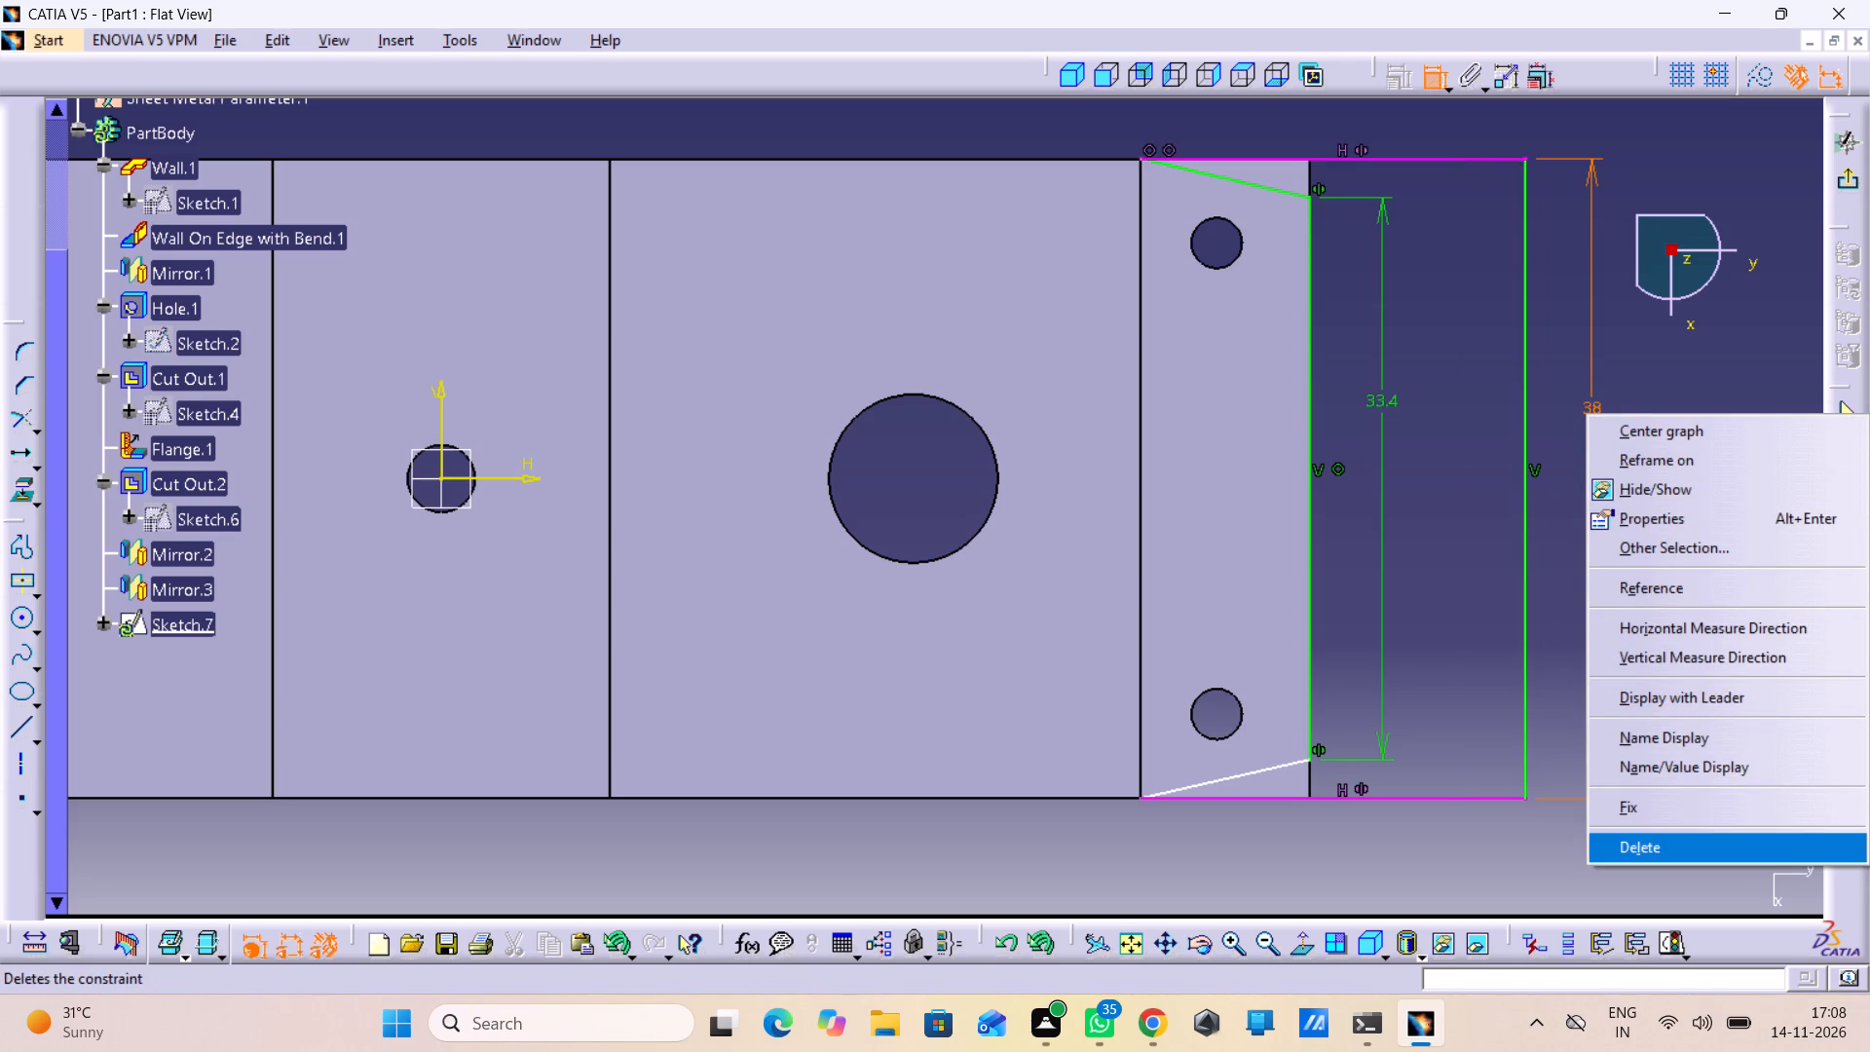
# Dimension the profile's bottom horizontal line and set its length to 20 mm.
pyautogui.click(1444, 798)
pyautogui.click(1445, 830)
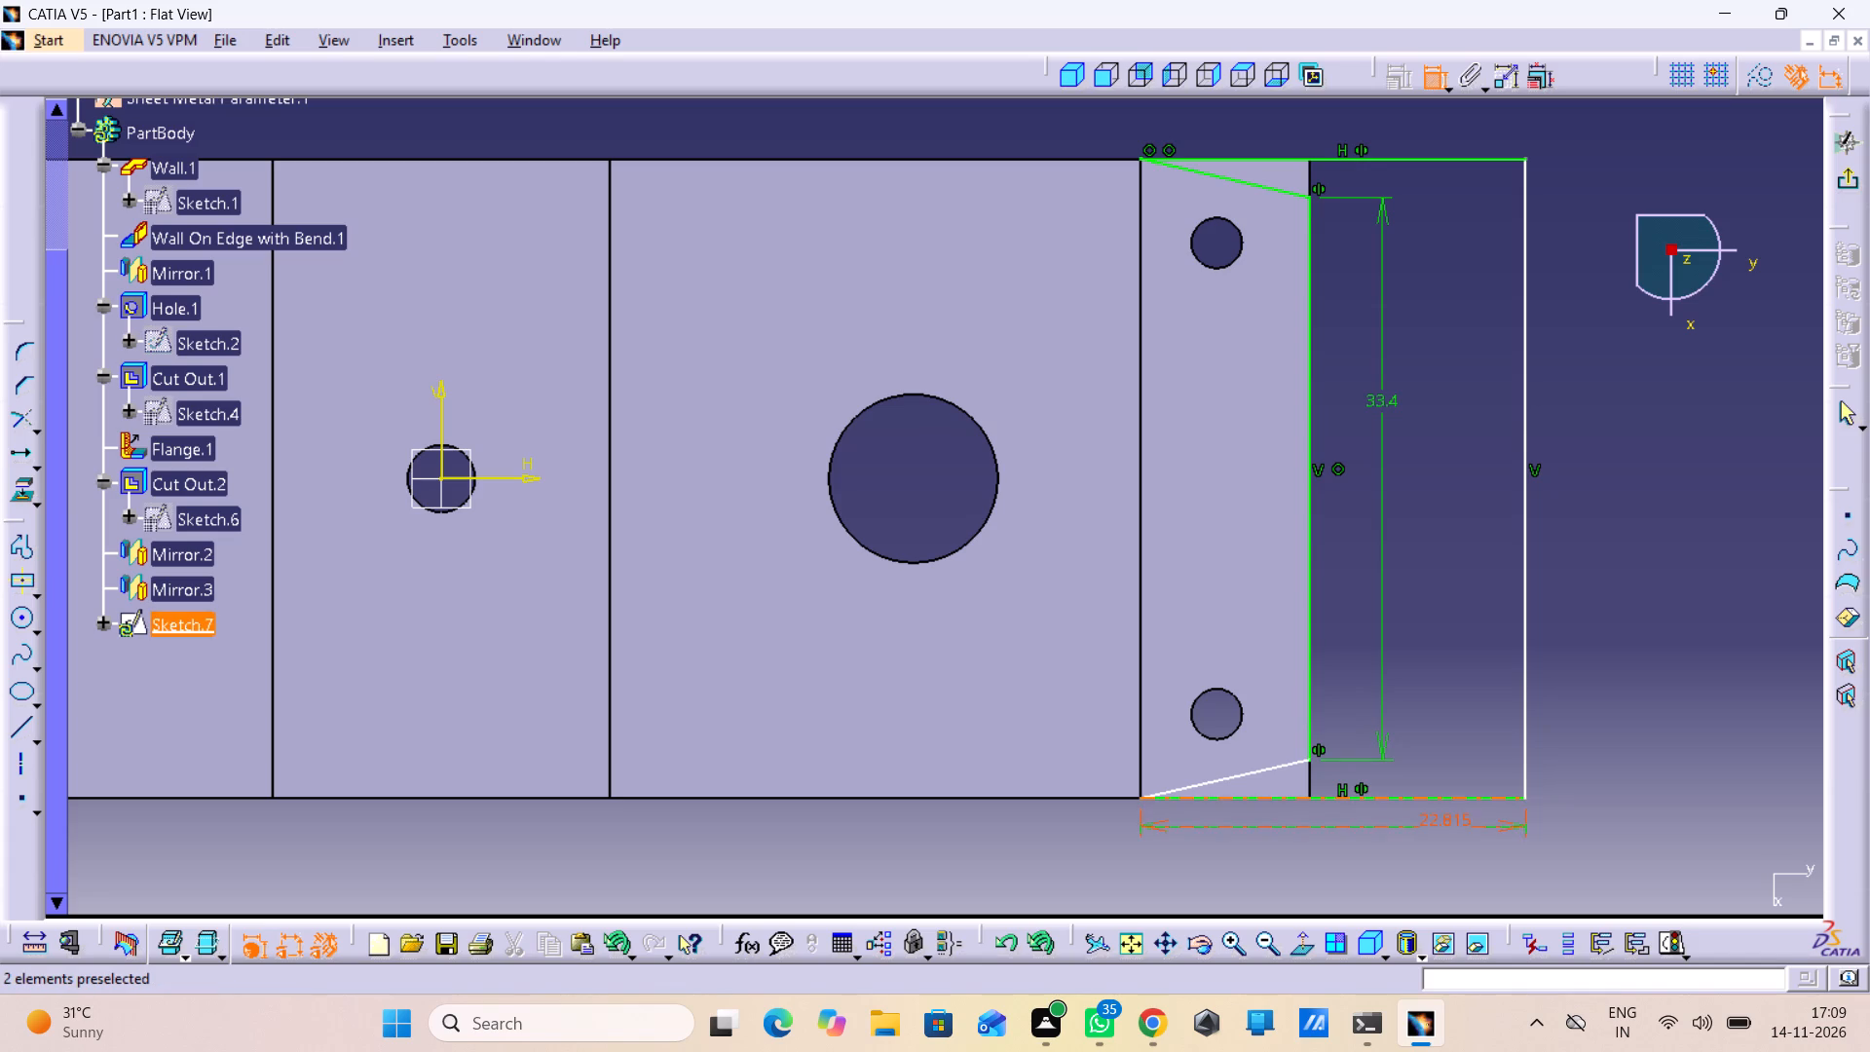
pyautogui.doubleClick(1451, 827)
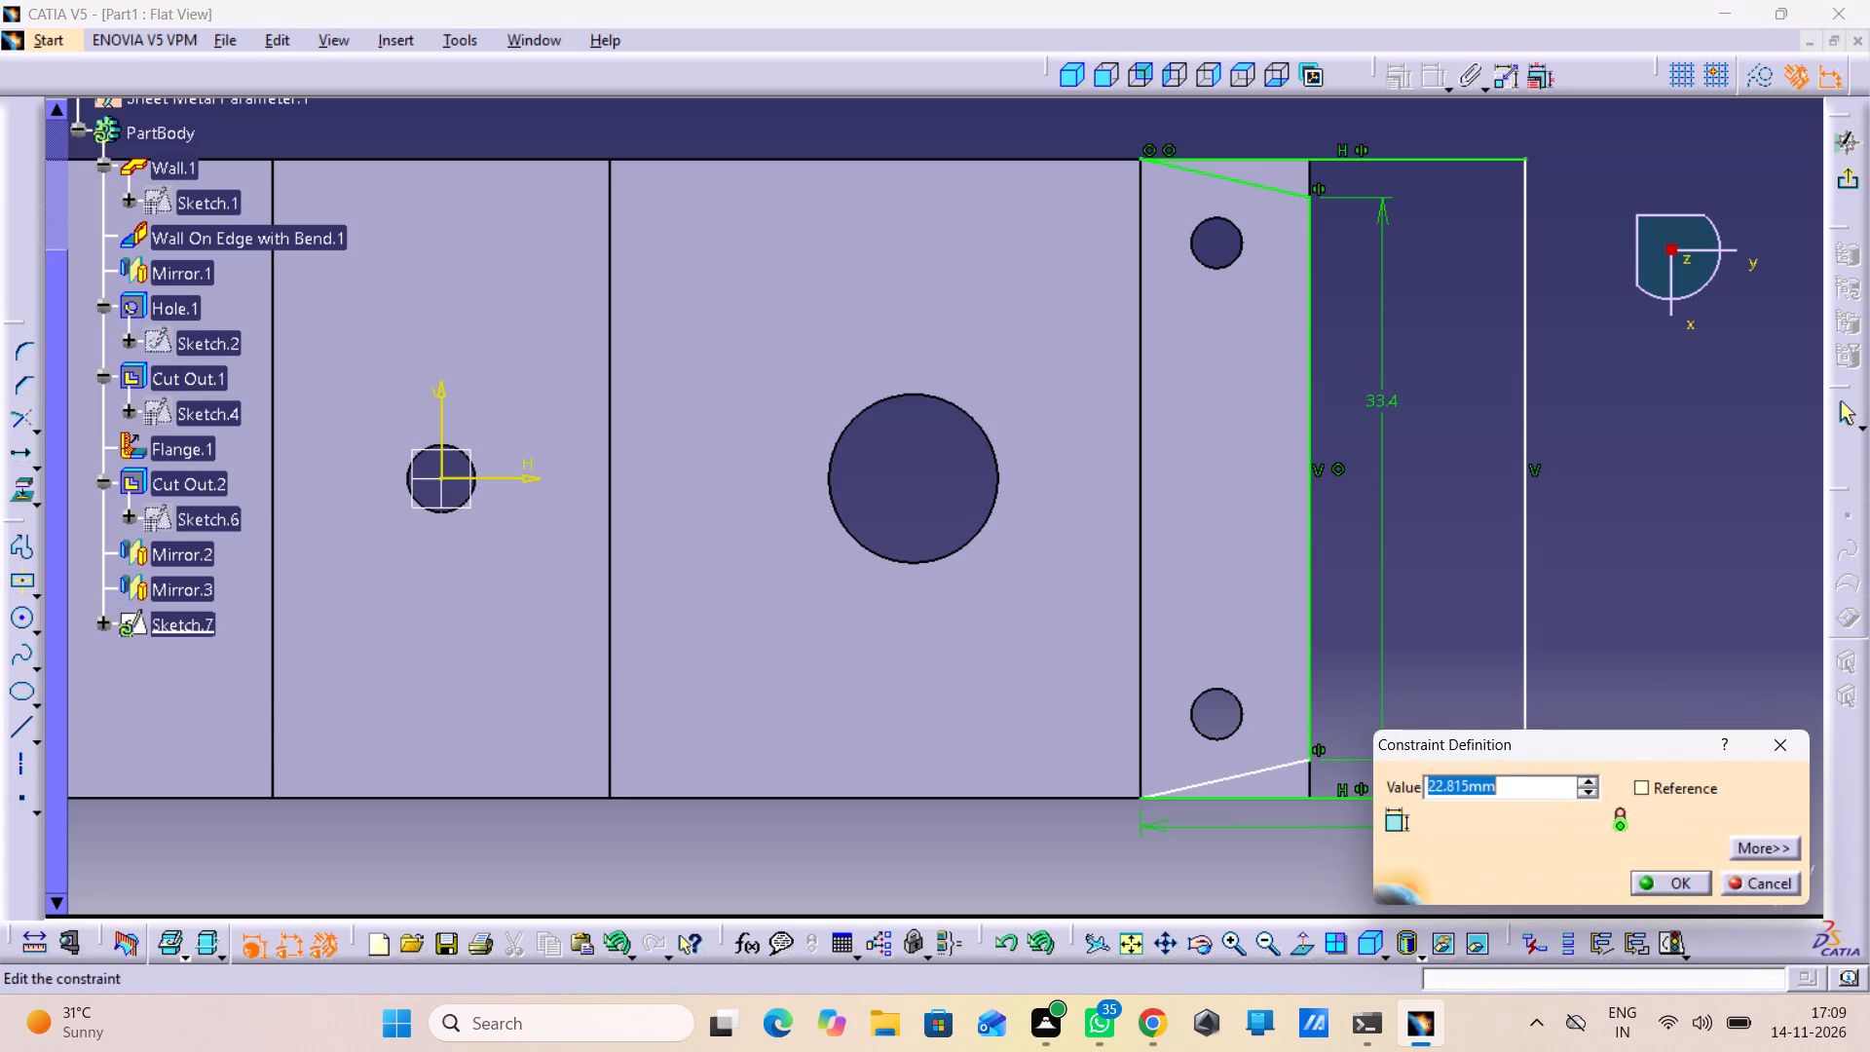
pyautogui.write('20')
pyautogui.press('Return')
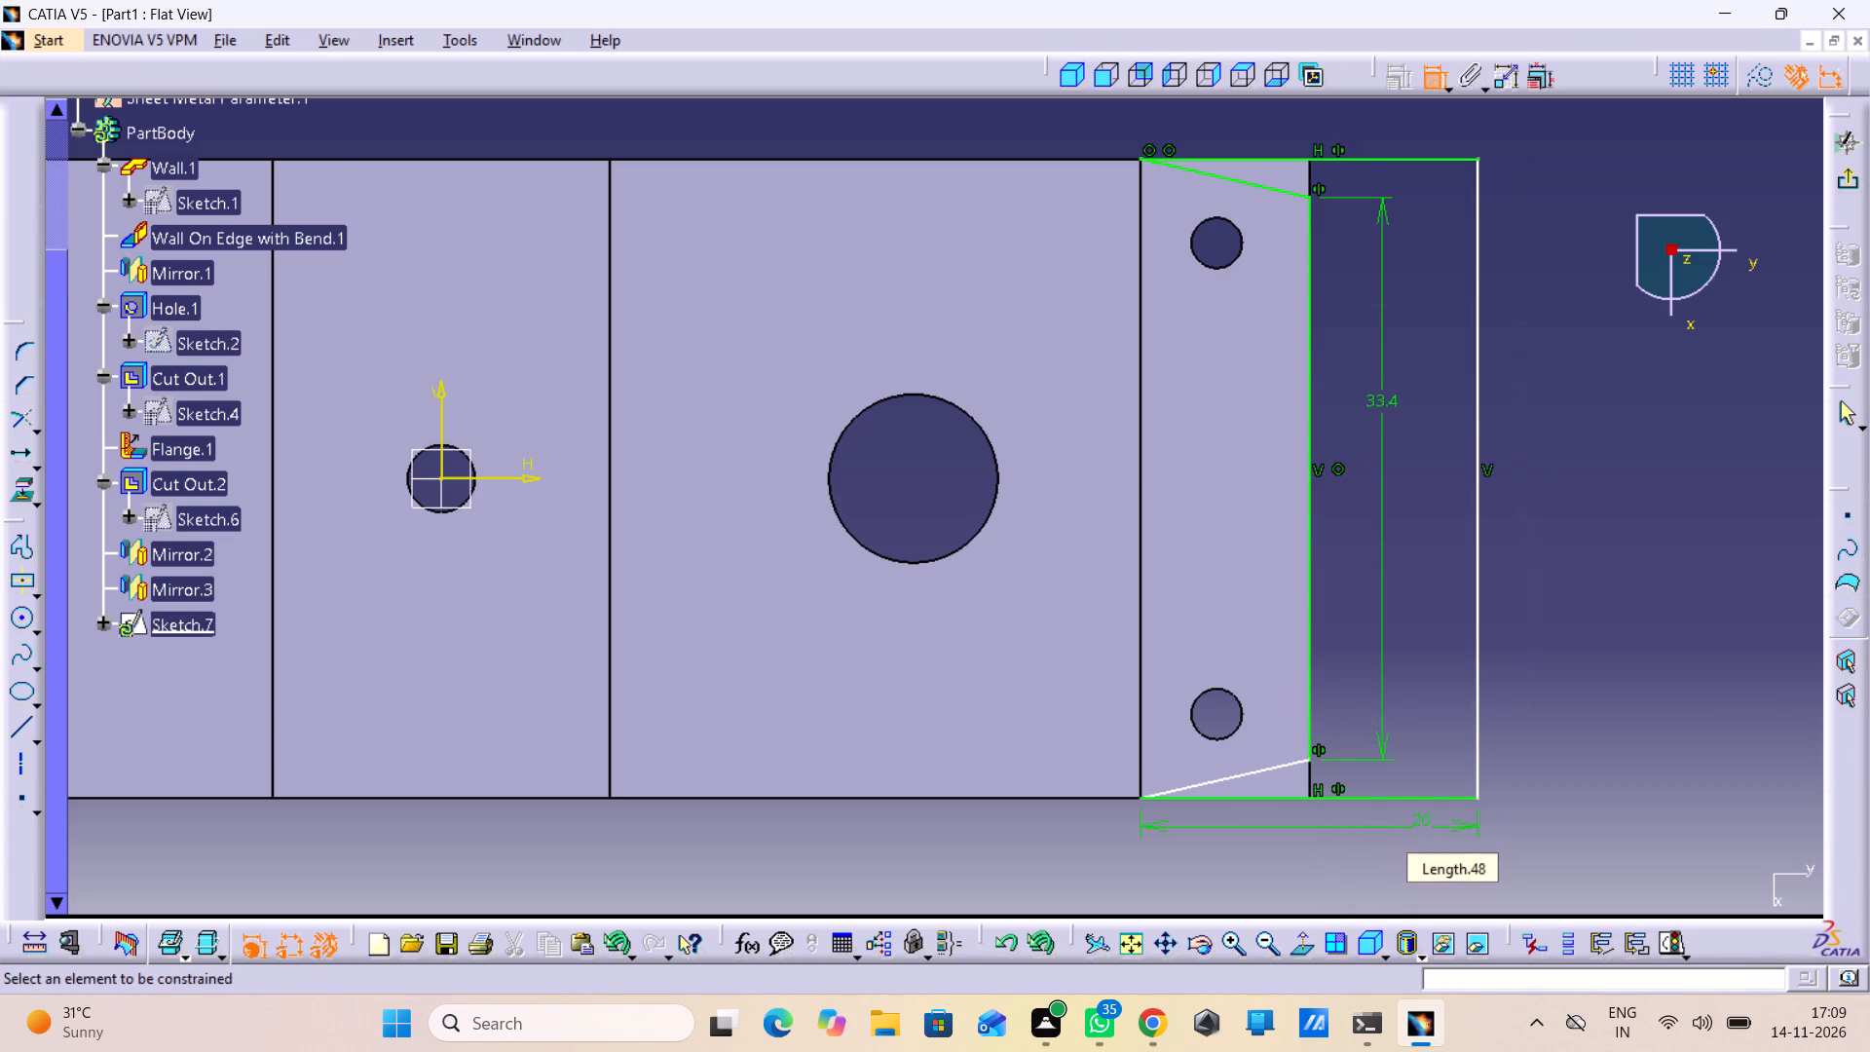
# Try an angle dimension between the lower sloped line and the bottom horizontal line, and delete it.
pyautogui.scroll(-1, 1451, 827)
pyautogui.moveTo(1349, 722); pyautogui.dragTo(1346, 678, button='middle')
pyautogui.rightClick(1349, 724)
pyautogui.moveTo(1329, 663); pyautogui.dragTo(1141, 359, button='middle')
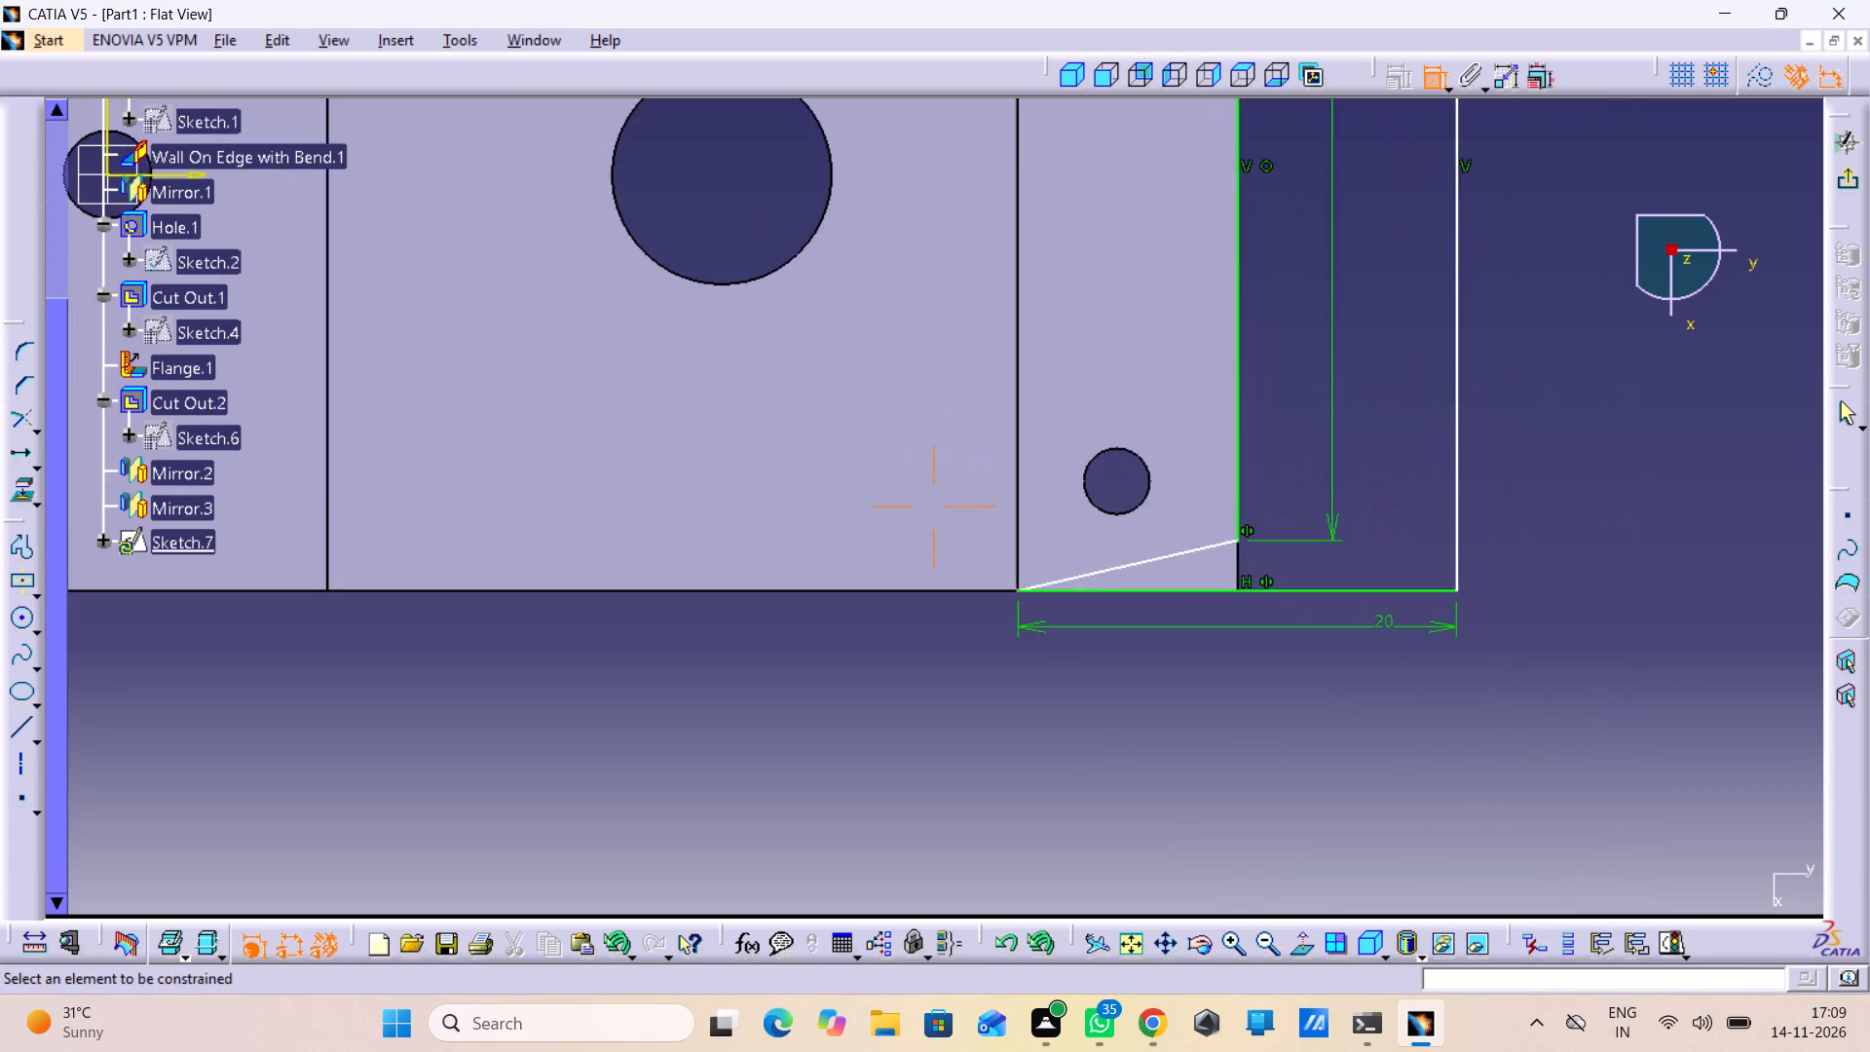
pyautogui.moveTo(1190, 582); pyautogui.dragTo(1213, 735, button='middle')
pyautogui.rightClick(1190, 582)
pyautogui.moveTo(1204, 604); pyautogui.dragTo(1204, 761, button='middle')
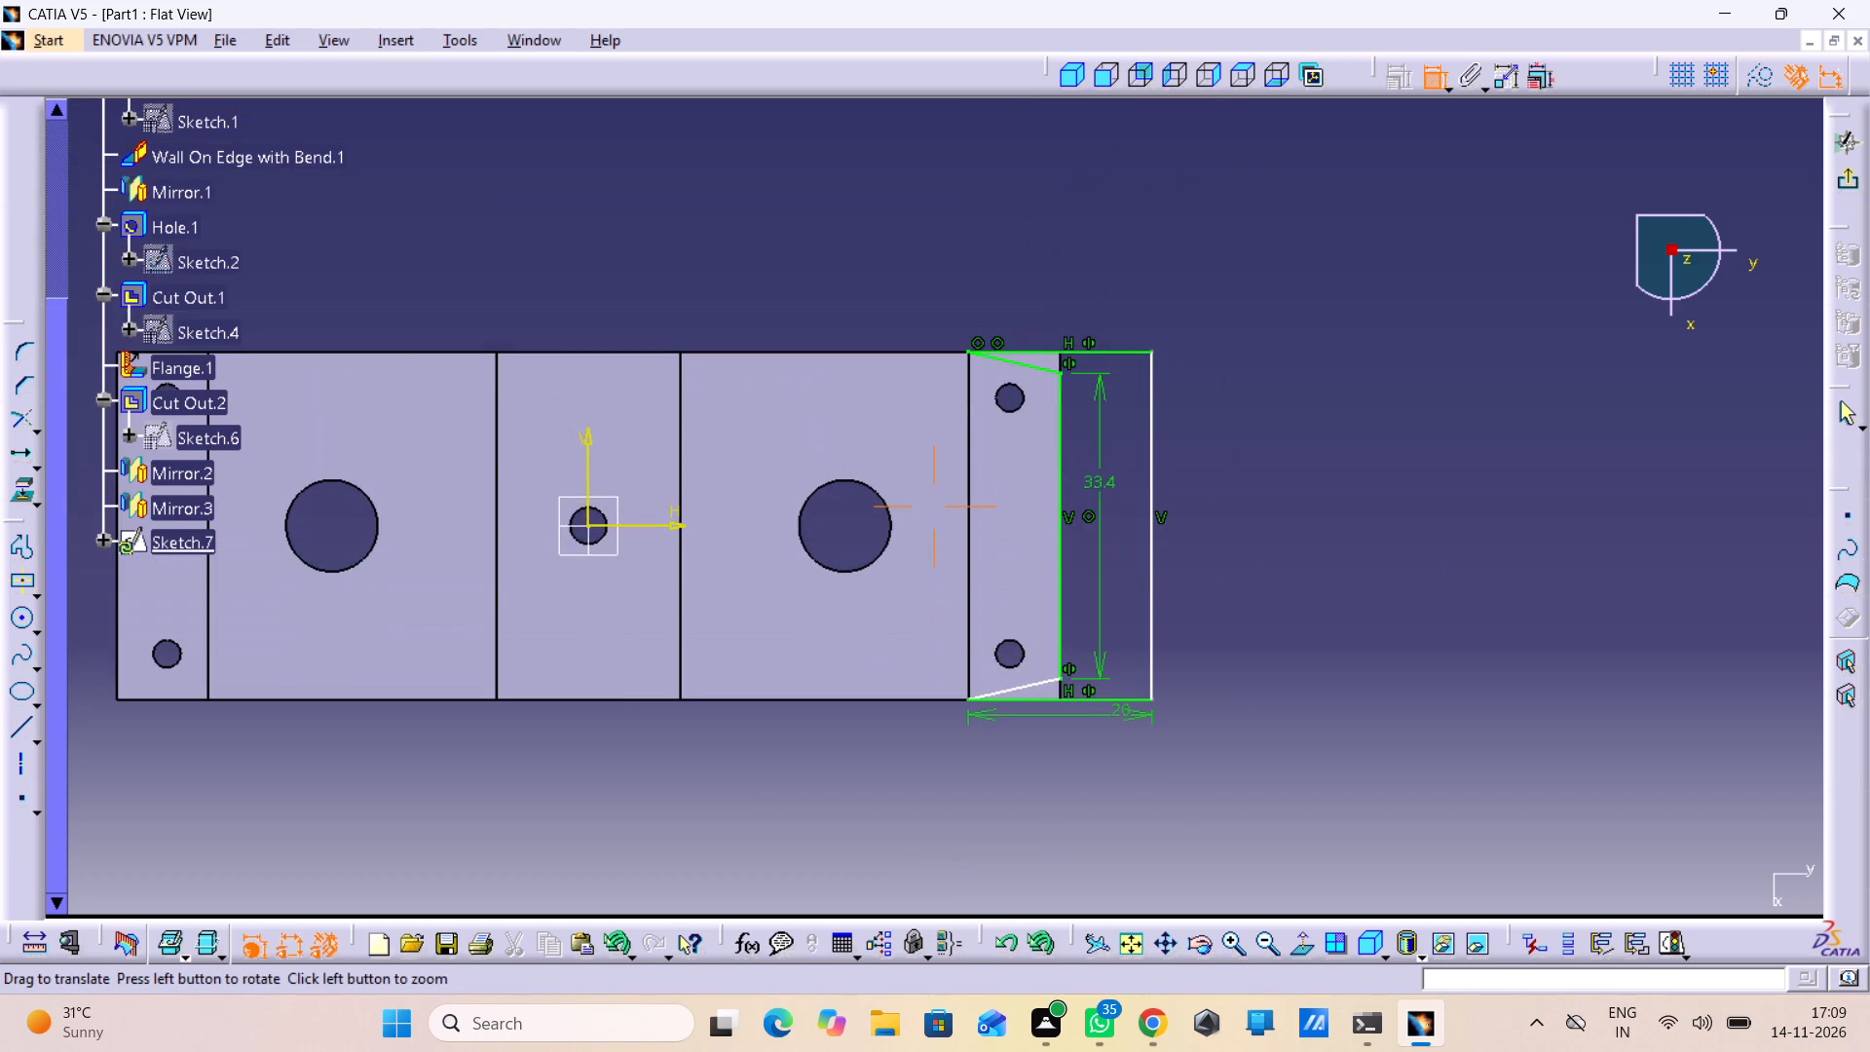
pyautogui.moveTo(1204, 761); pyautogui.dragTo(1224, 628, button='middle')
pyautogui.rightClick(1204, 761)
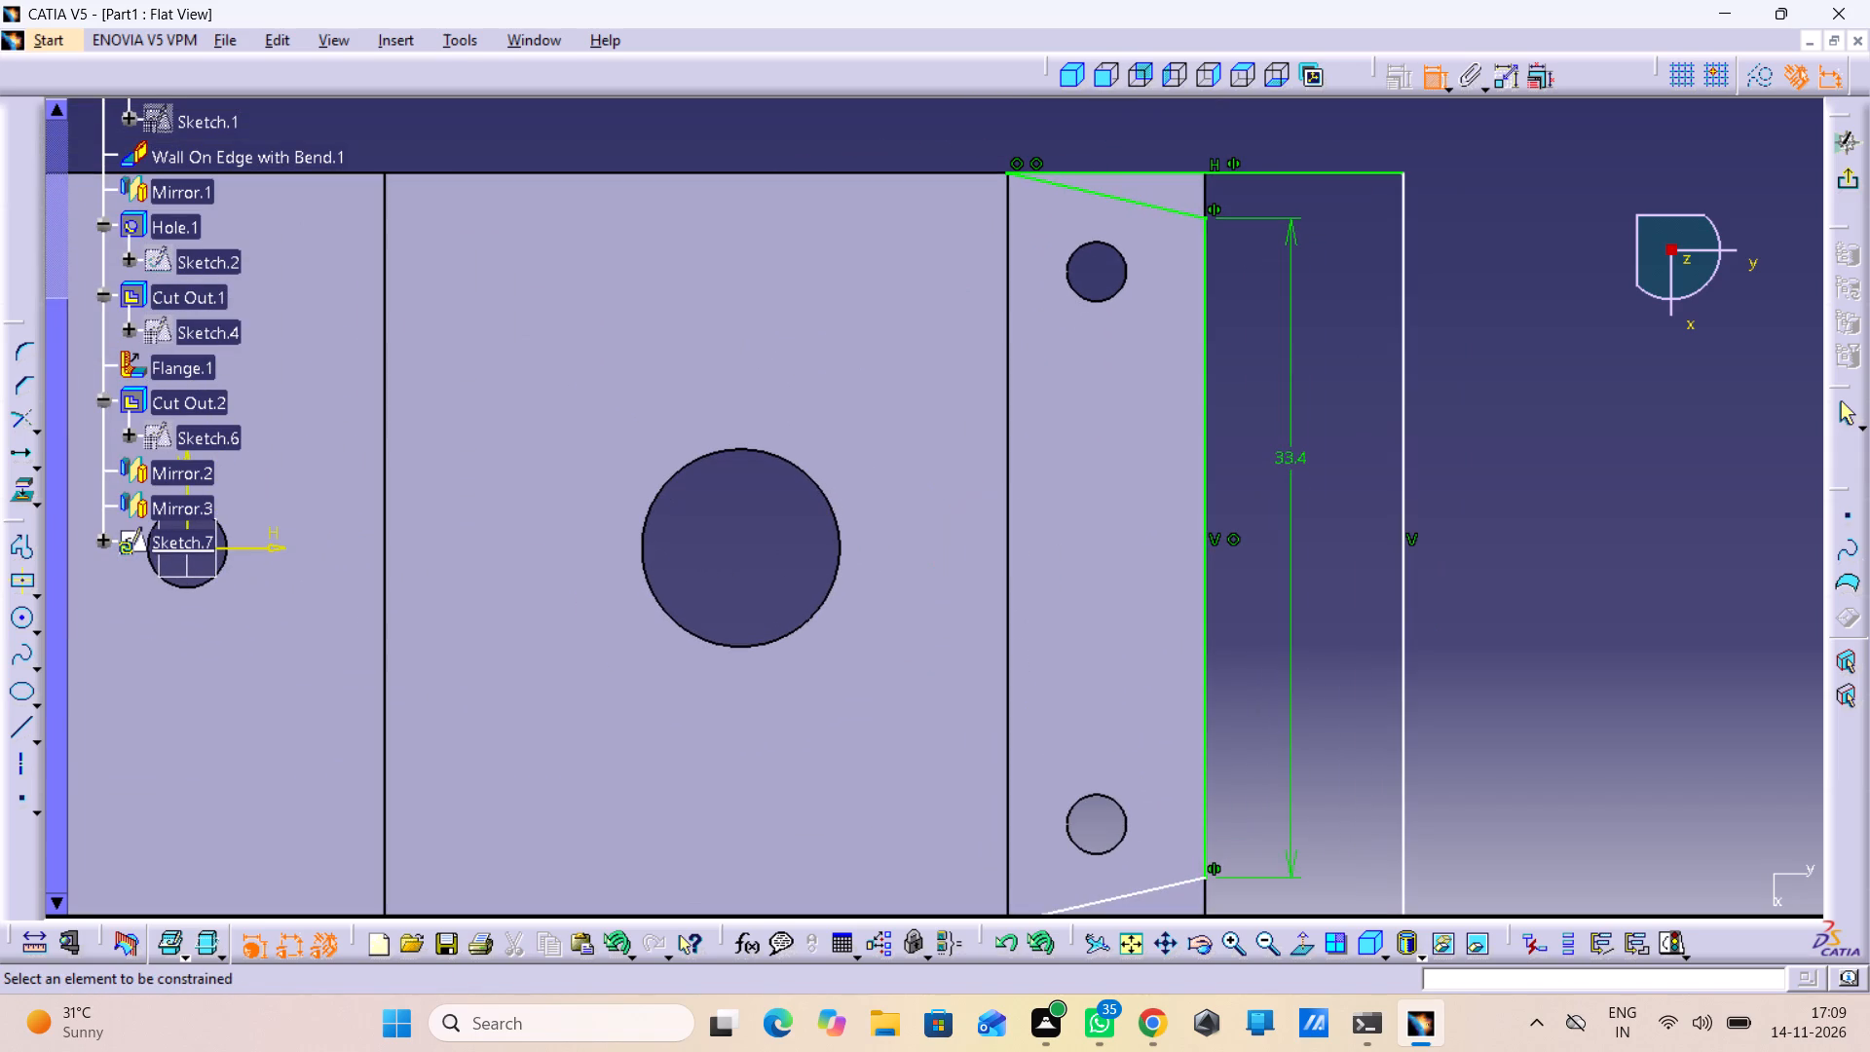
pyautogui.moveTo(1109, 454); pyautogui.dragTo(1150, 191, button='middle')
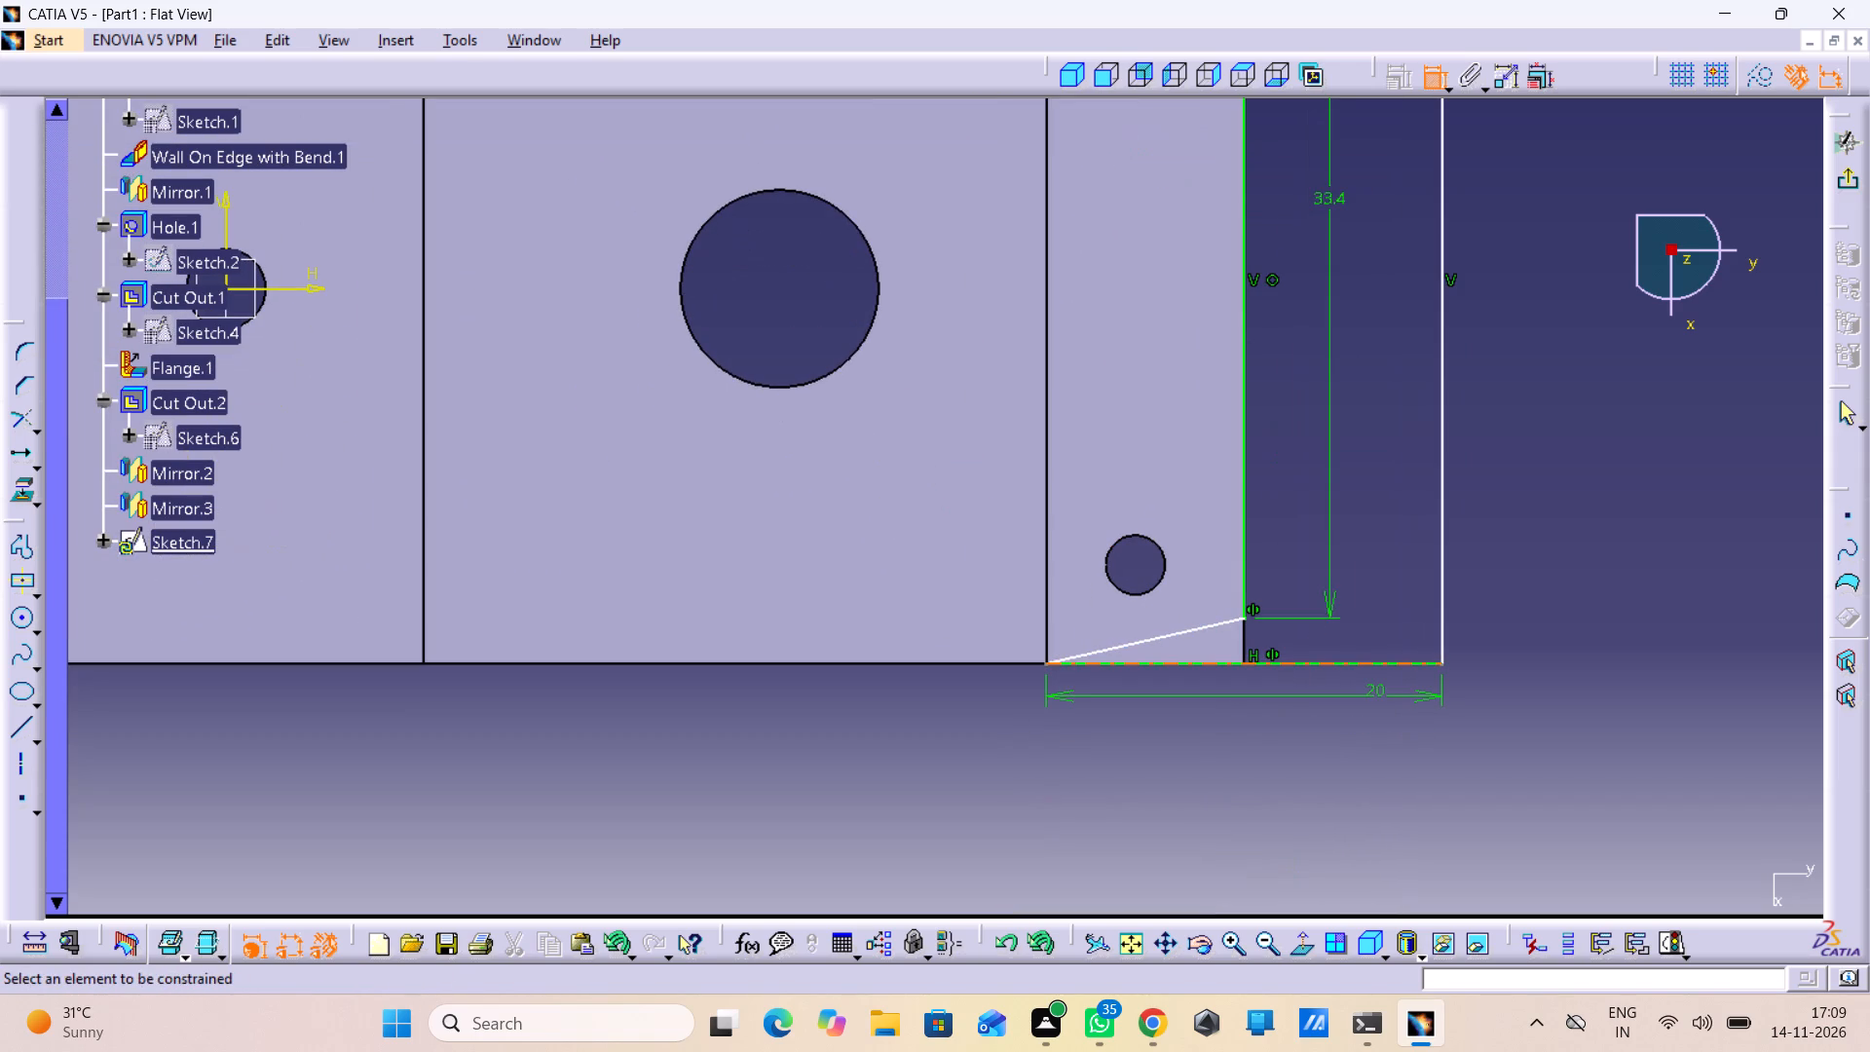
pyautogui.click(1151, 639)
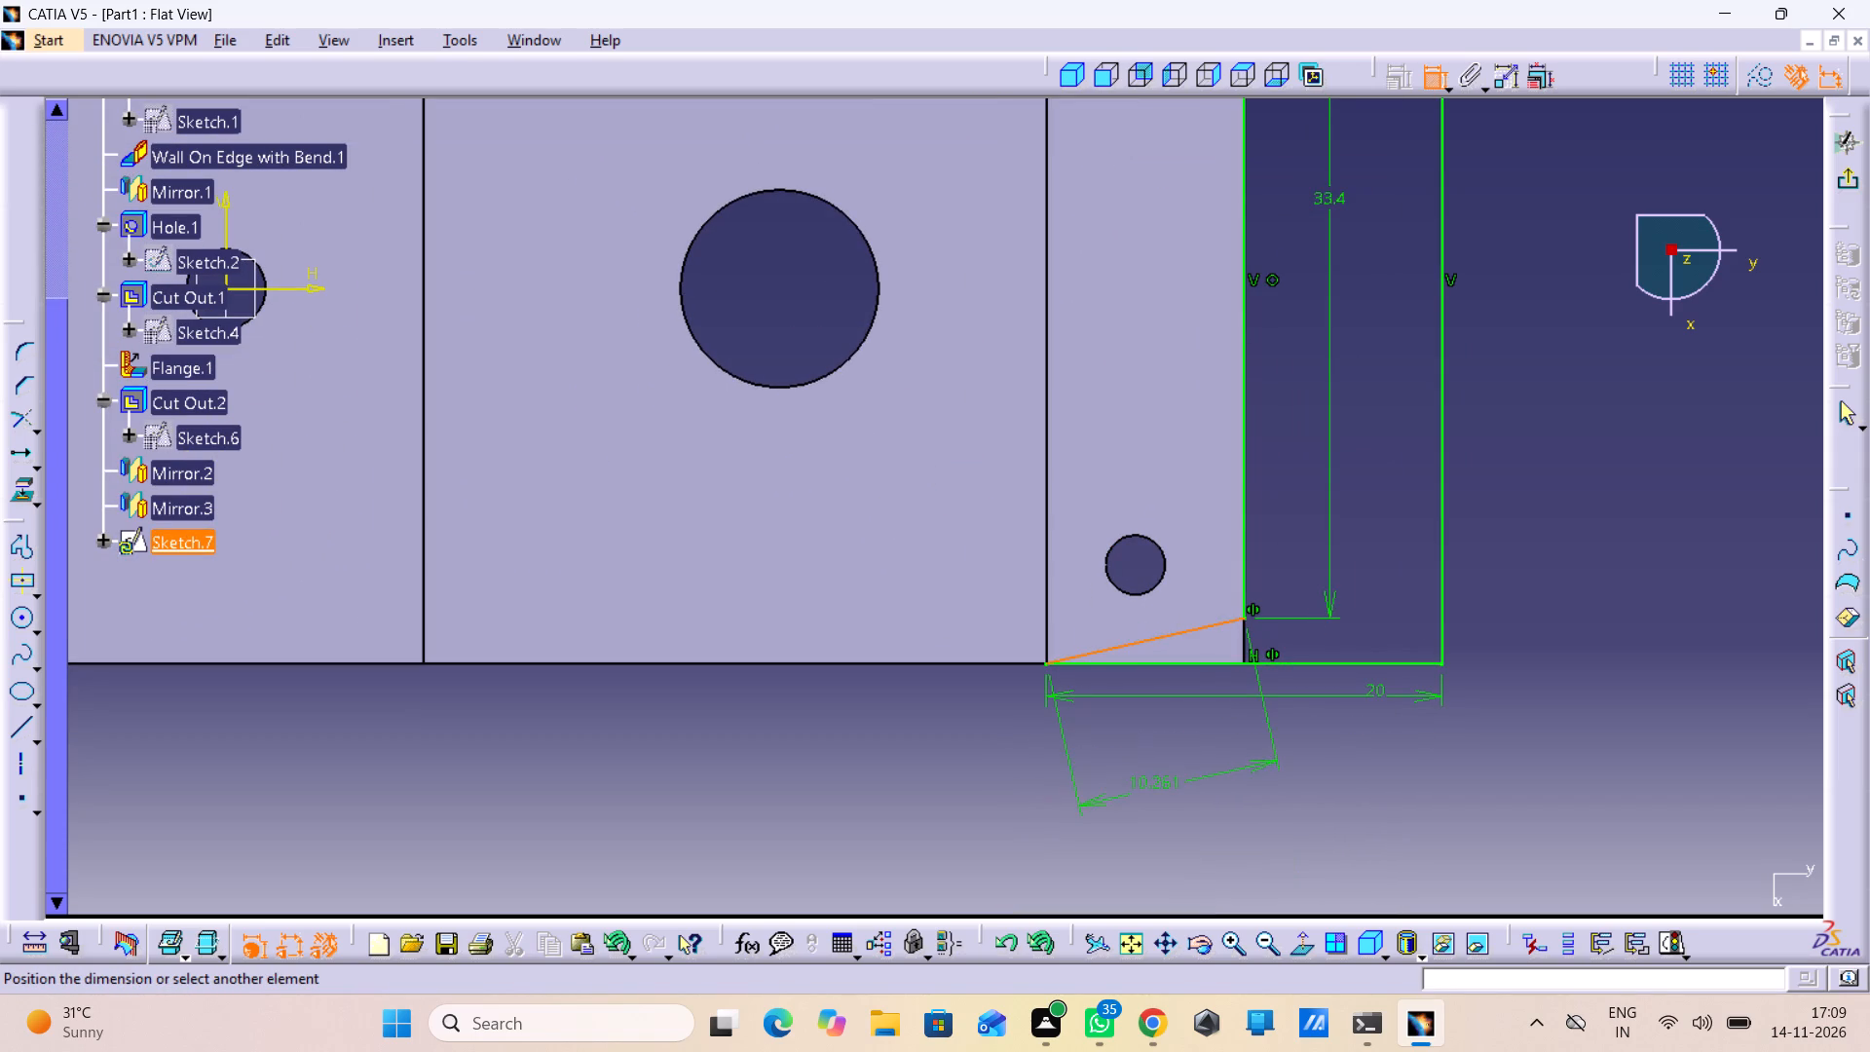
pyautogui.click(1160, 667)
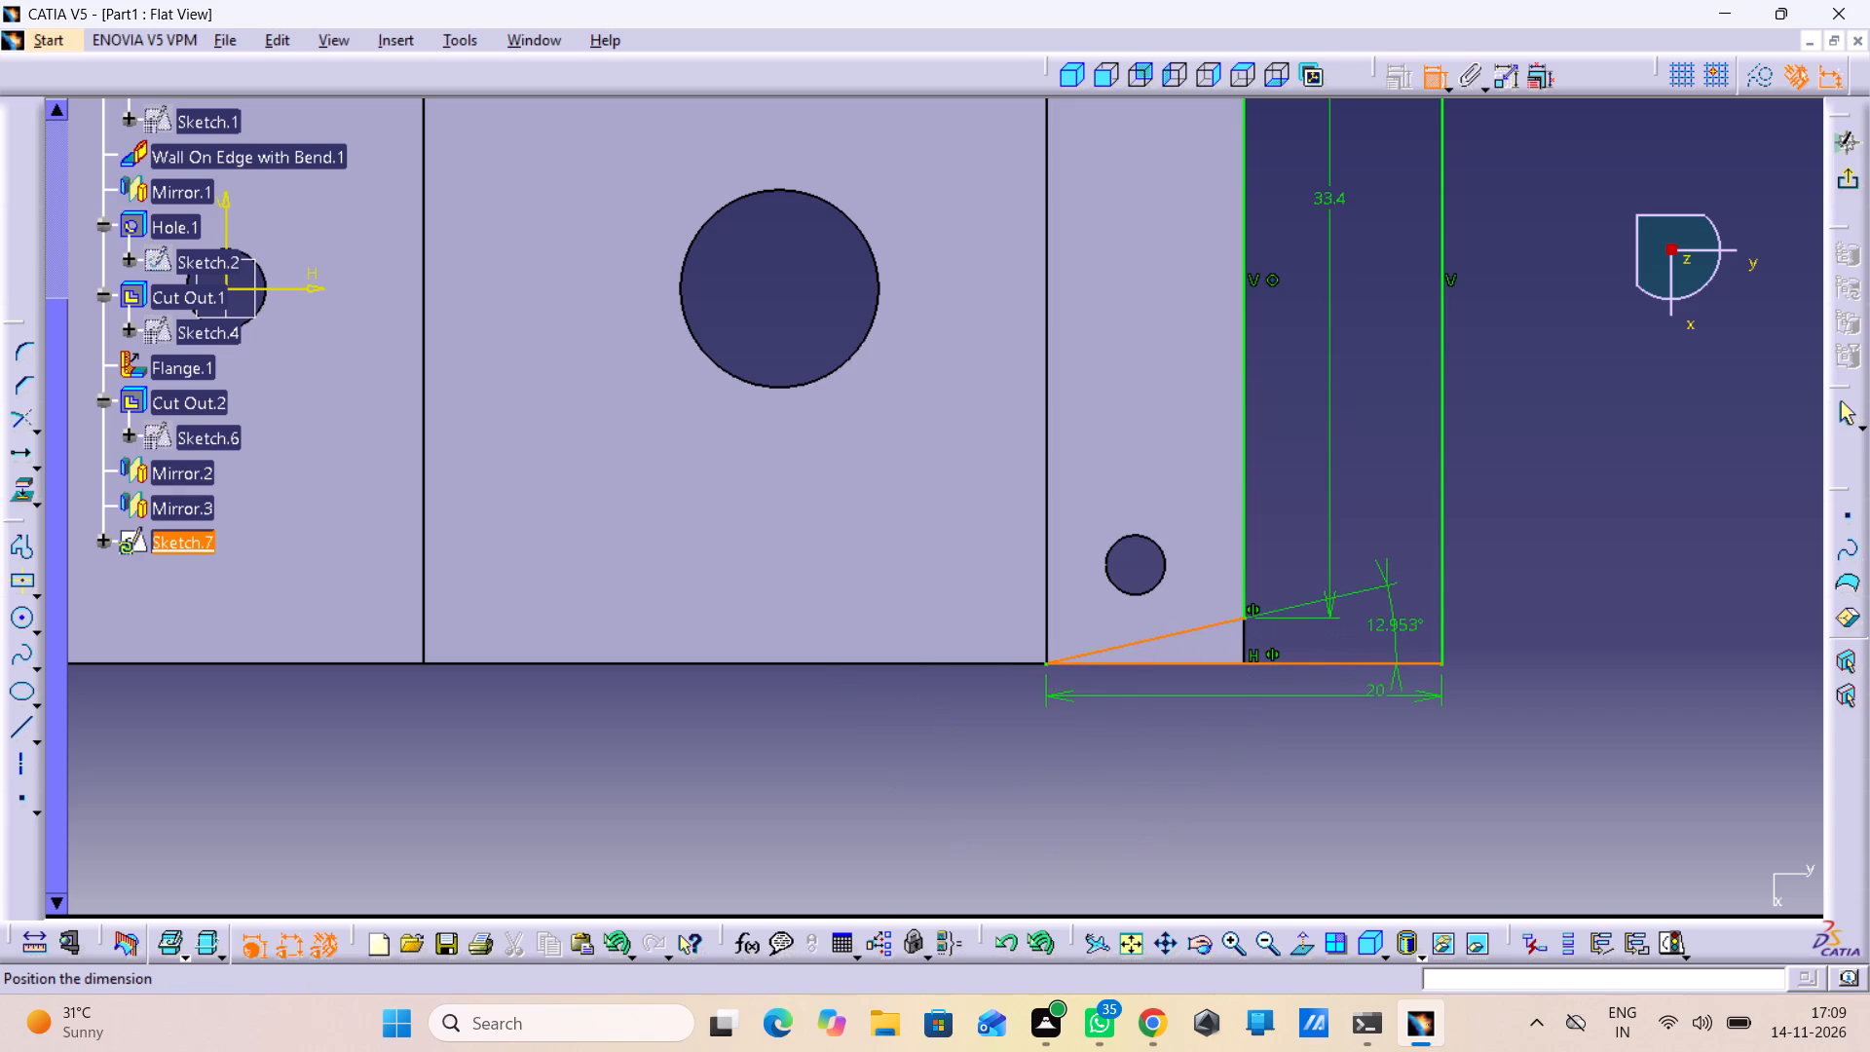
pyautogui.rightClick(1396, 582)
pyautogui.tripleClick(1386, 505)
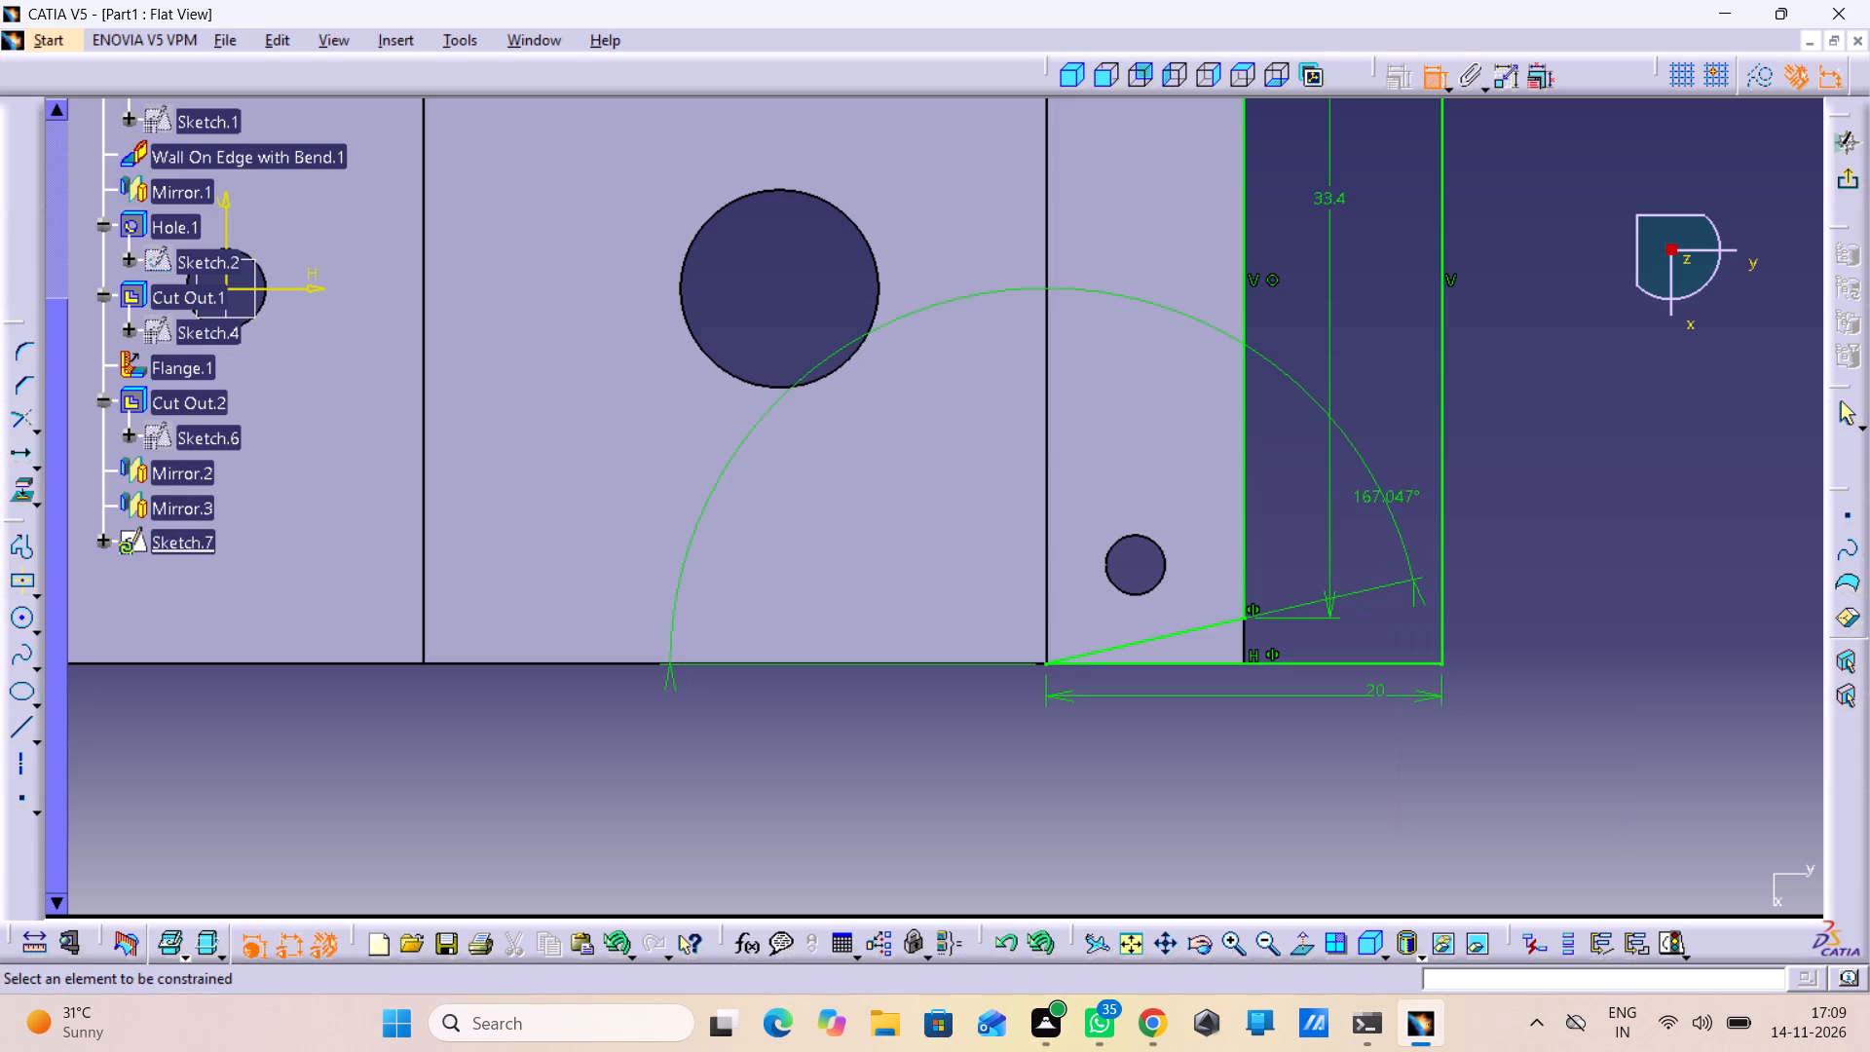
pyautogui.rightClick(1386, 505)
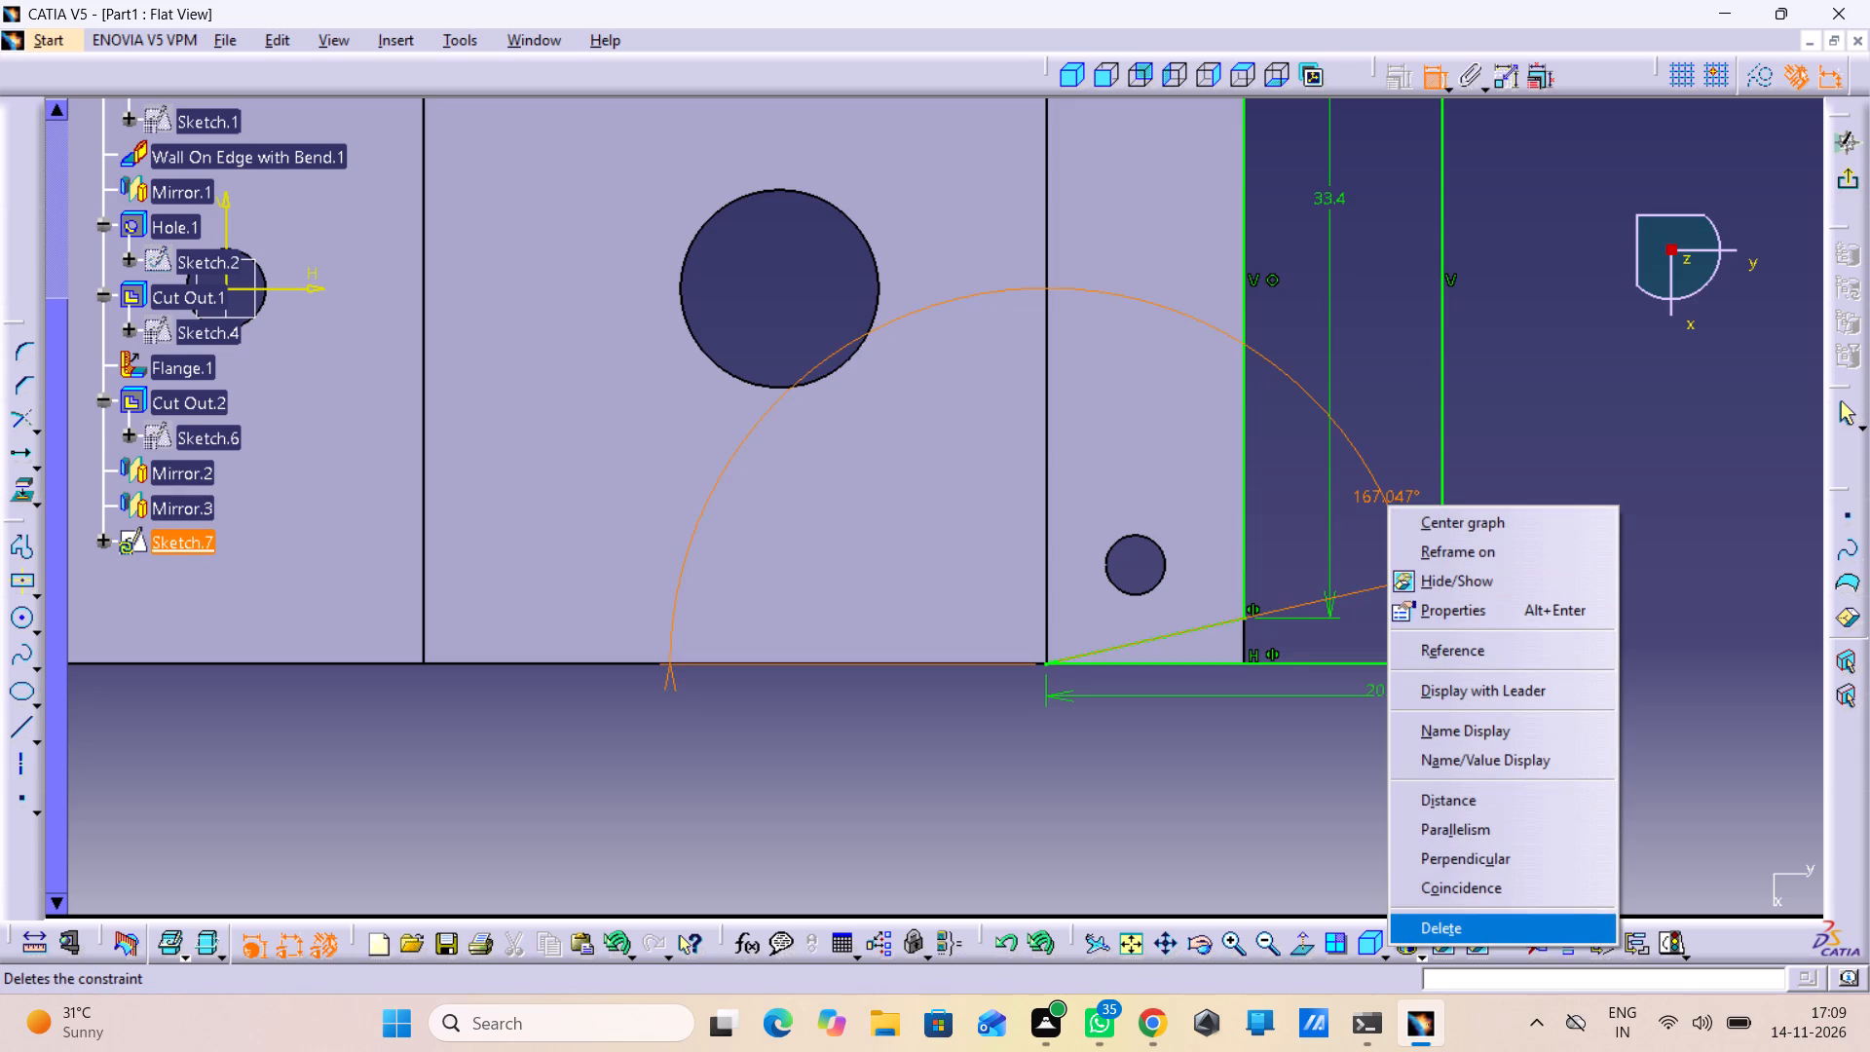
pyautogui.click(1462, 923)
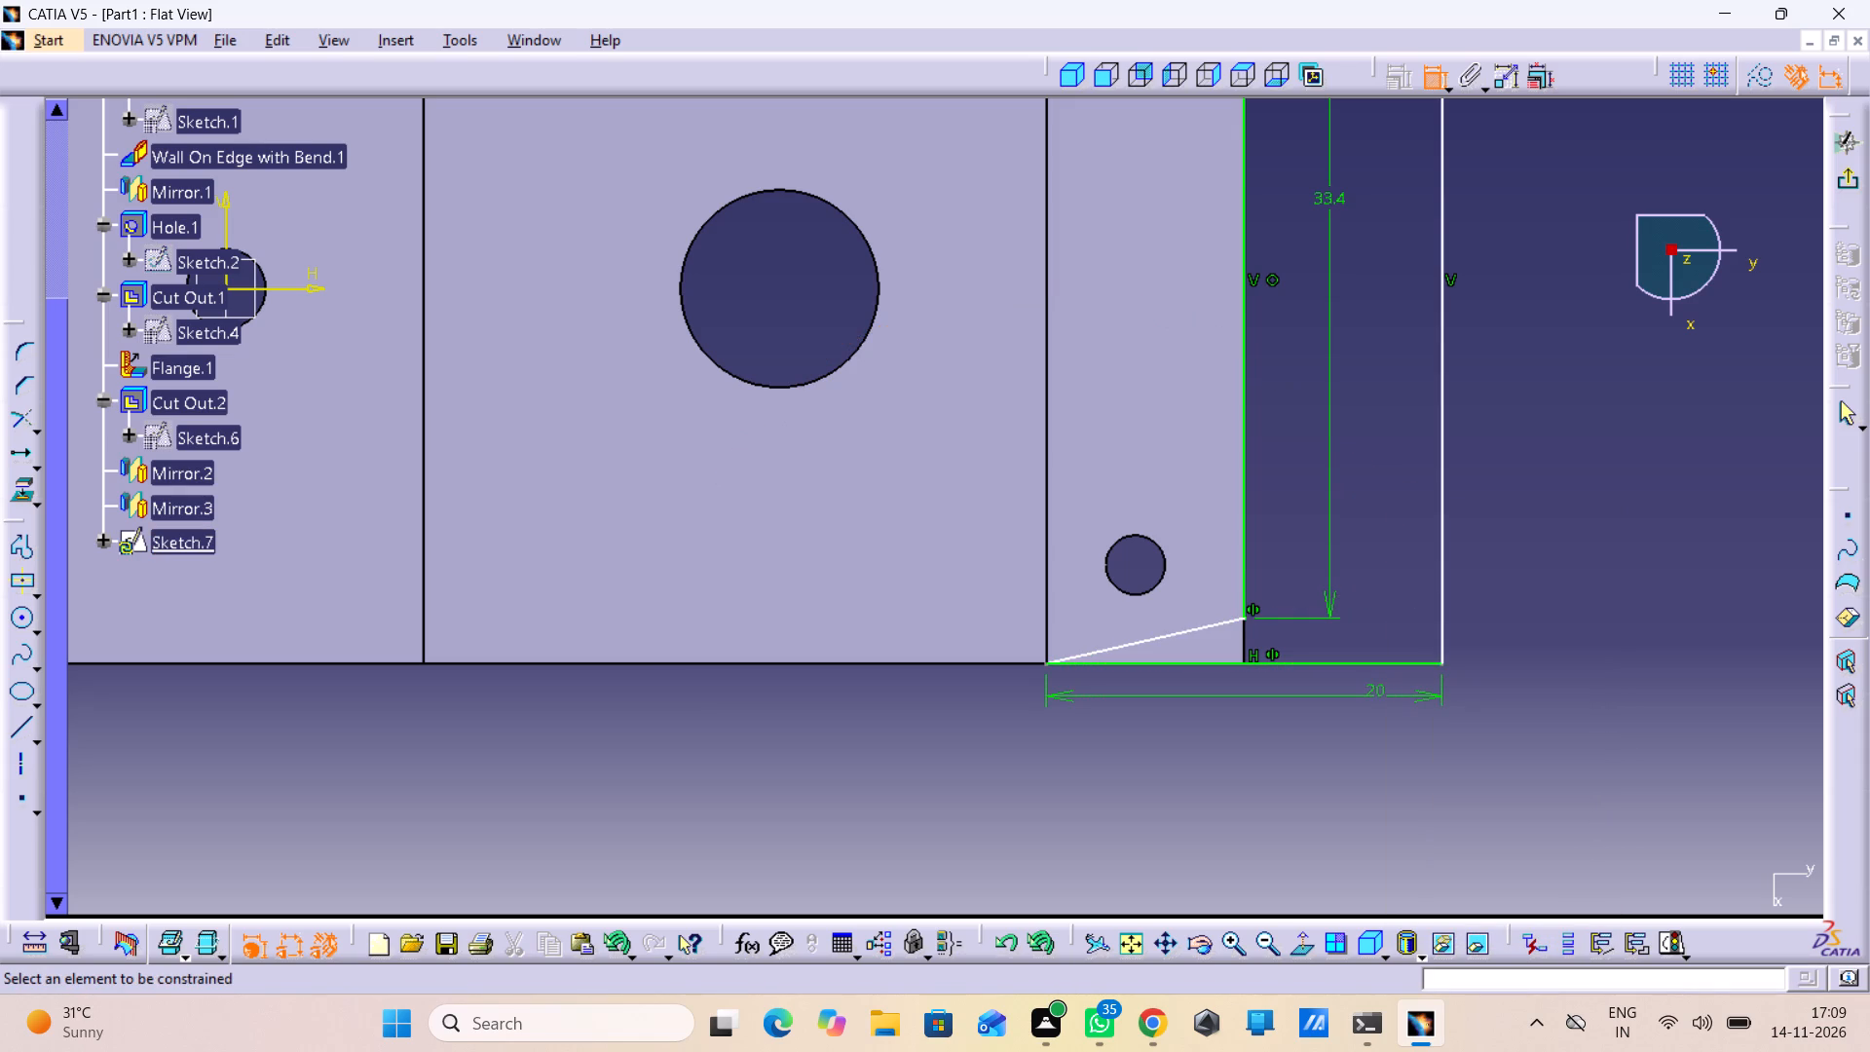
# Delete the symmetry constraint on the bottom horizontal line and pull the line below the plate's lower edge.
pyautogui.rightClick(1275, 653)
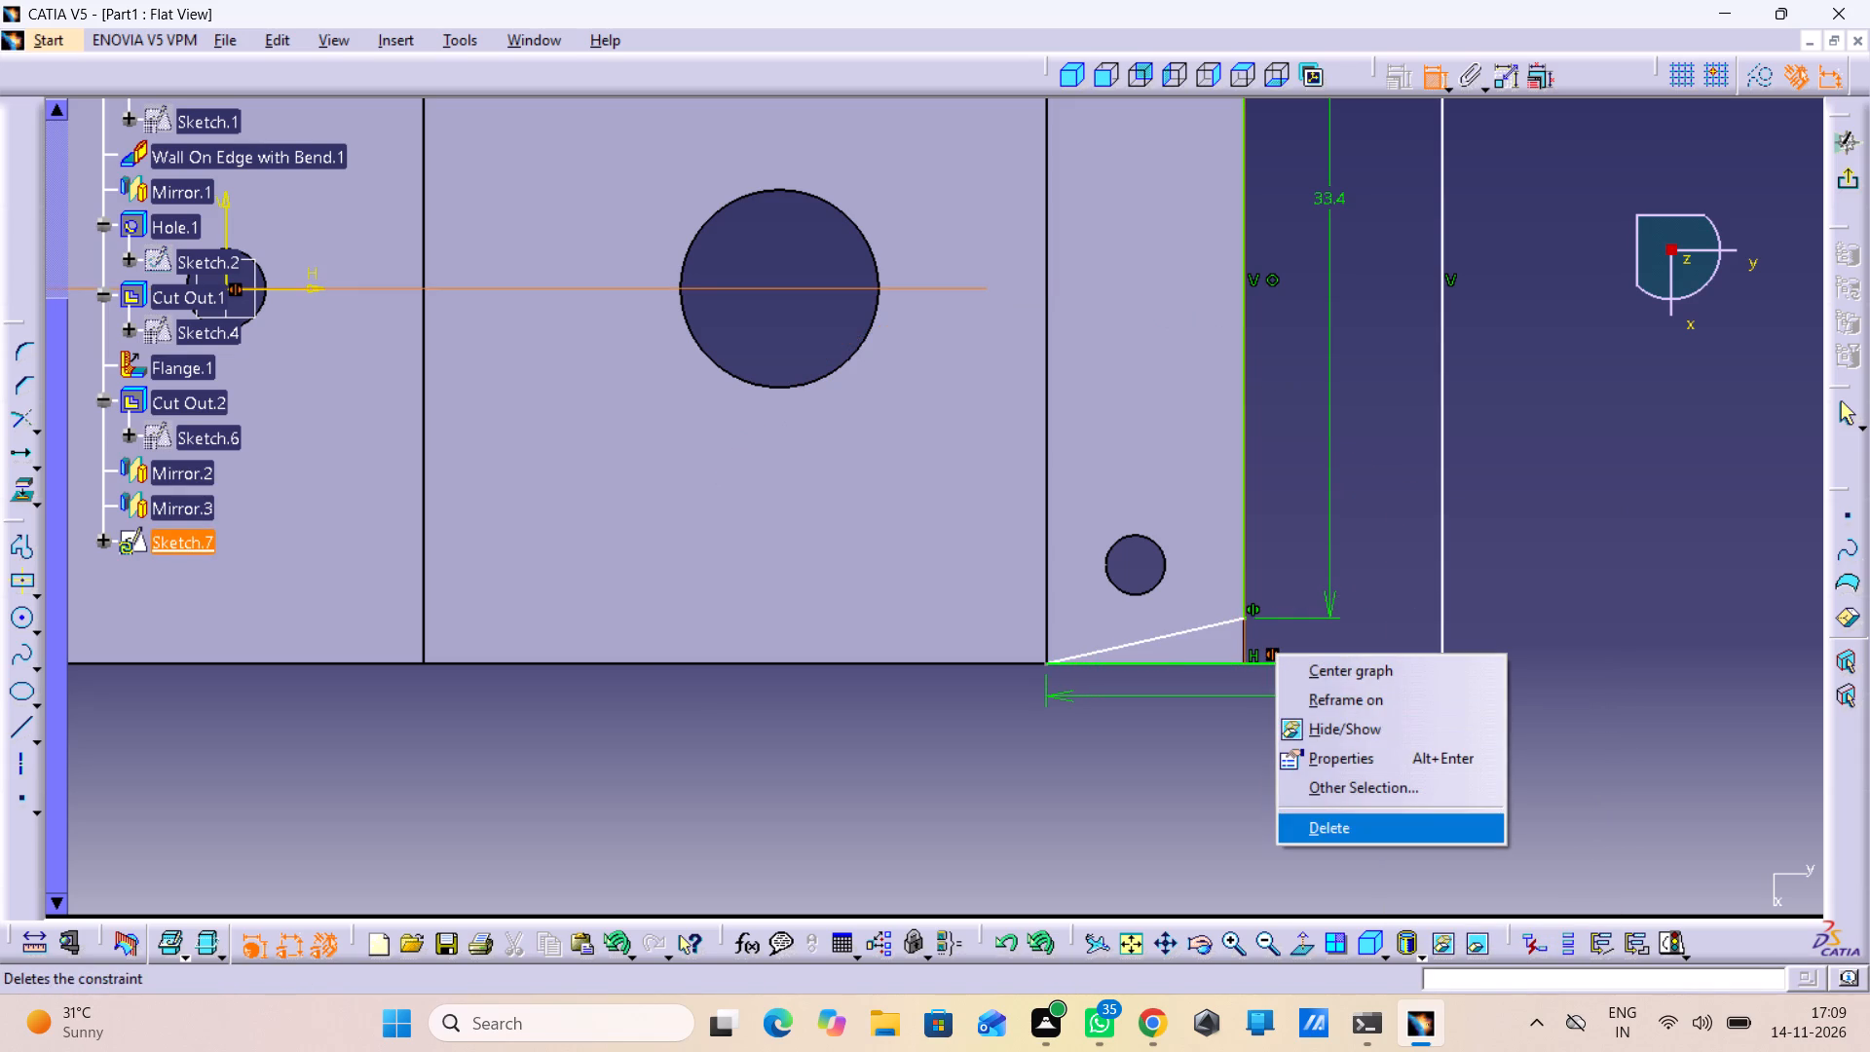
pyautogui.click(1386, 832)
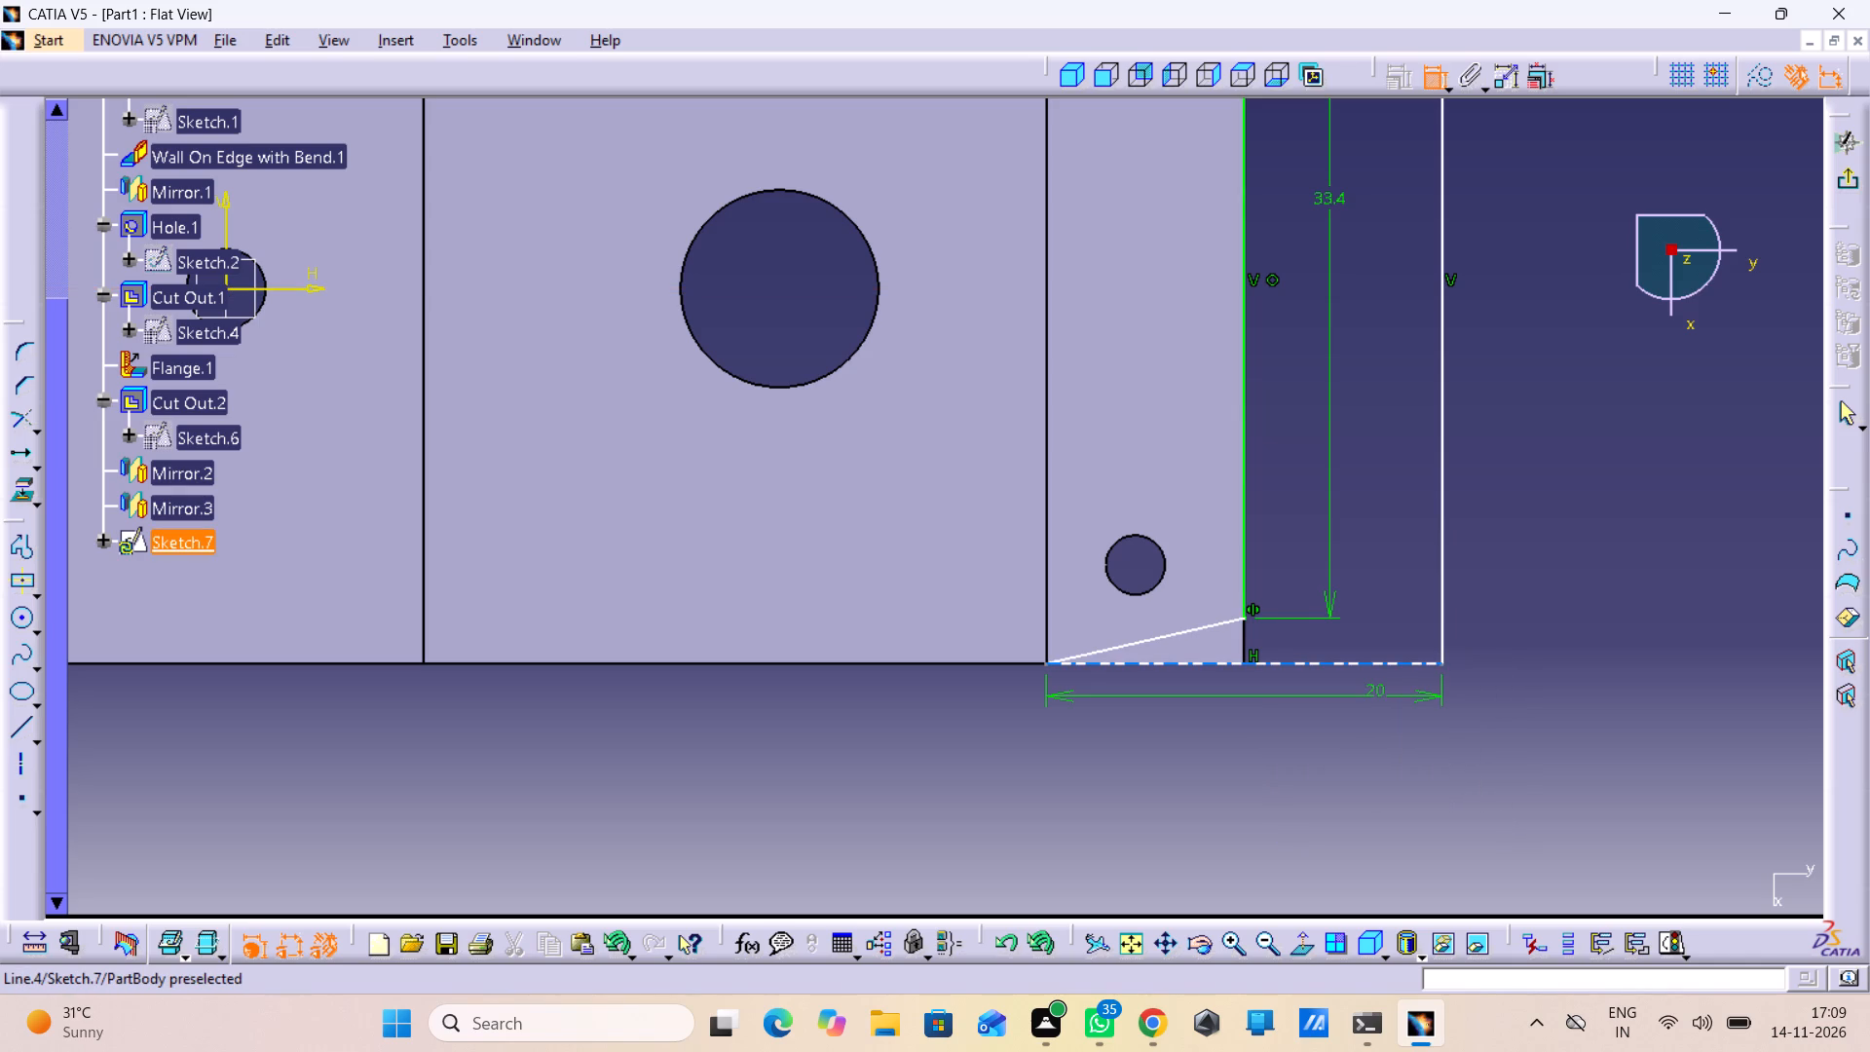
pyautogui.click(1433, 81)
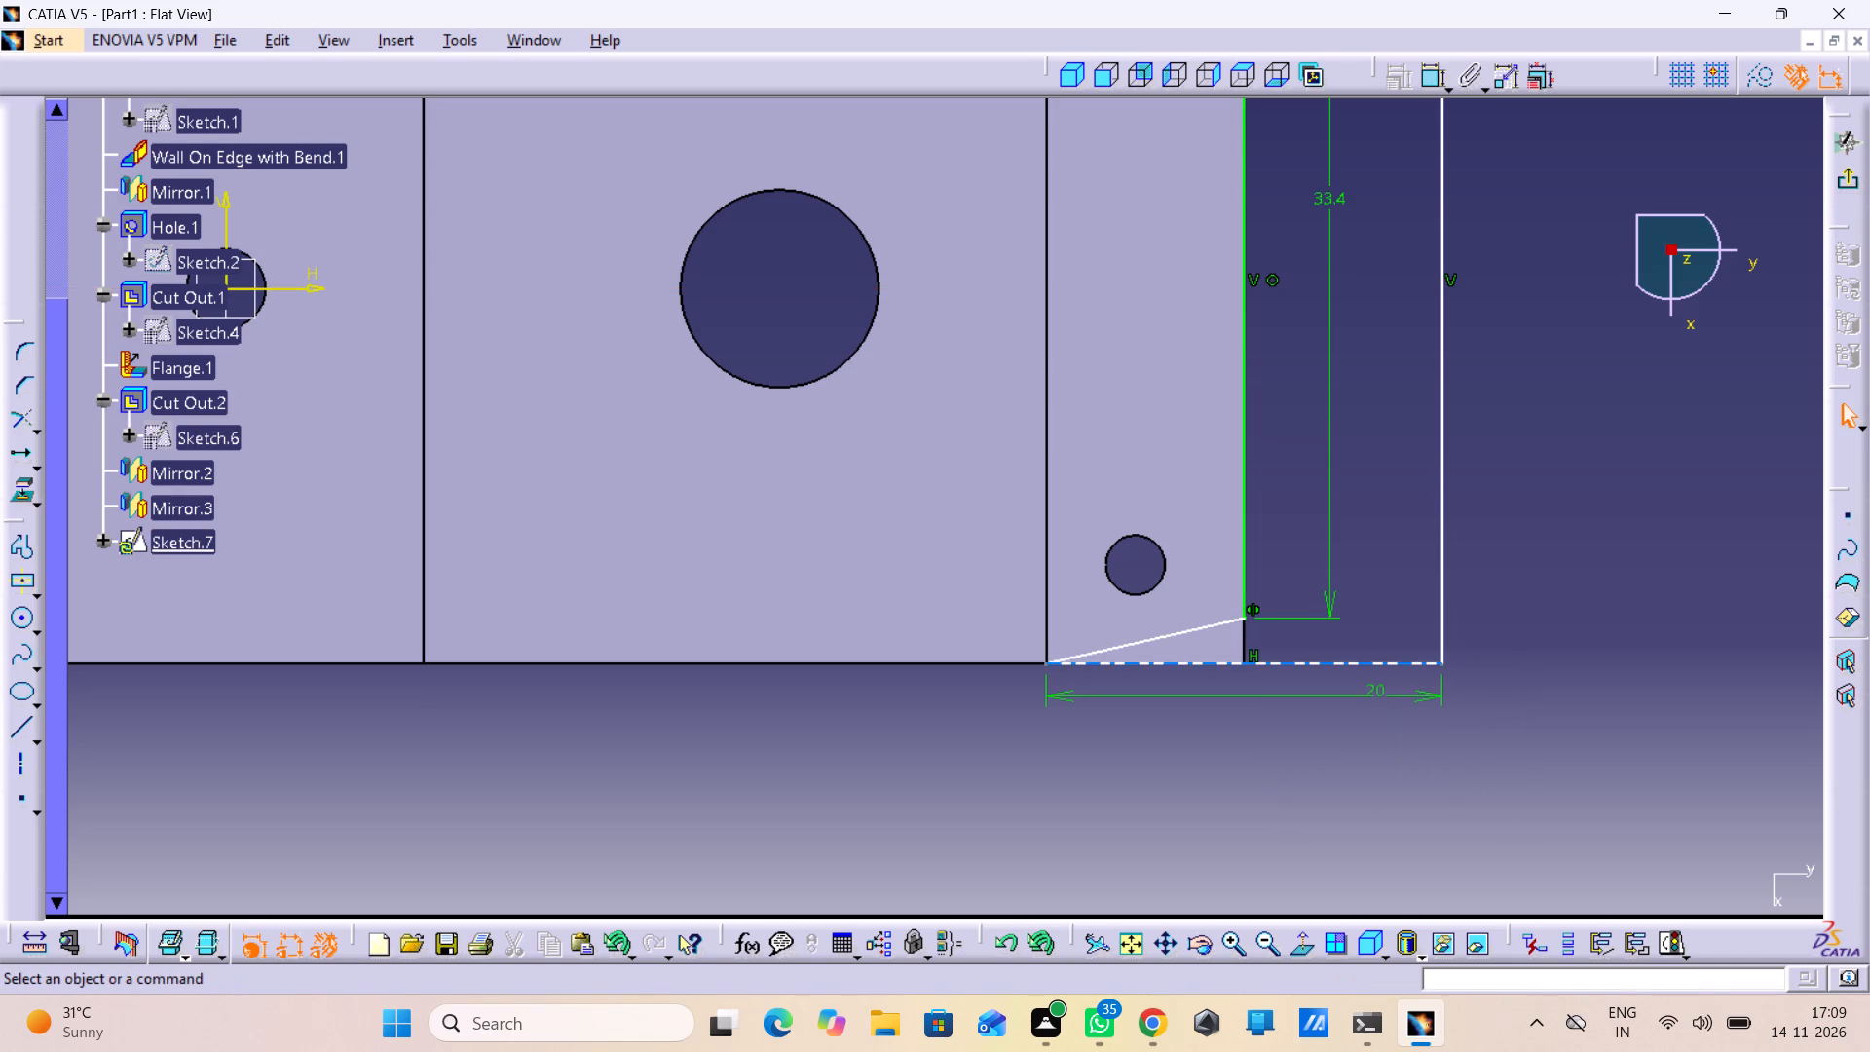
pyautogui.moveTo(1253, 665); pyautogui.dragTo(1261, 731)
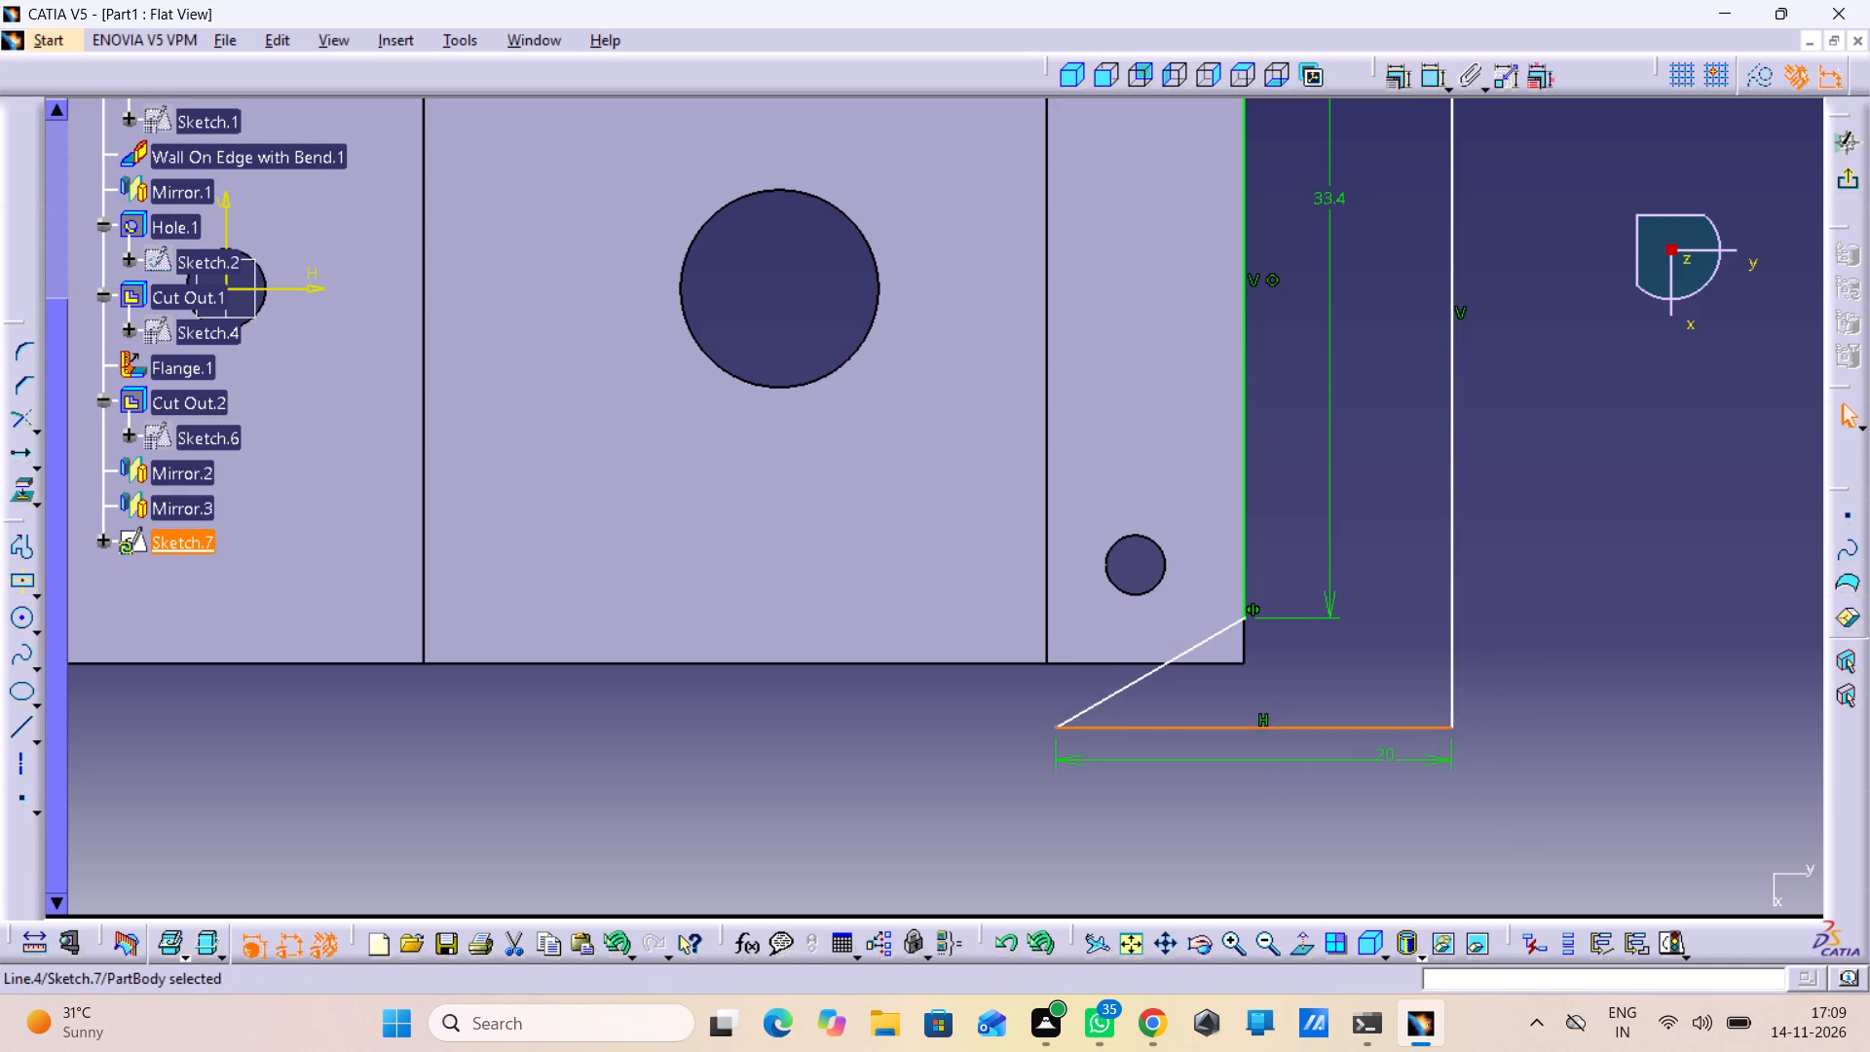
# Constrain the profile's bottom horizontal line to be coincident with the flange's lower edge.
pyautogui.click(1432, 74)
pyautogui.click(1432, 77)
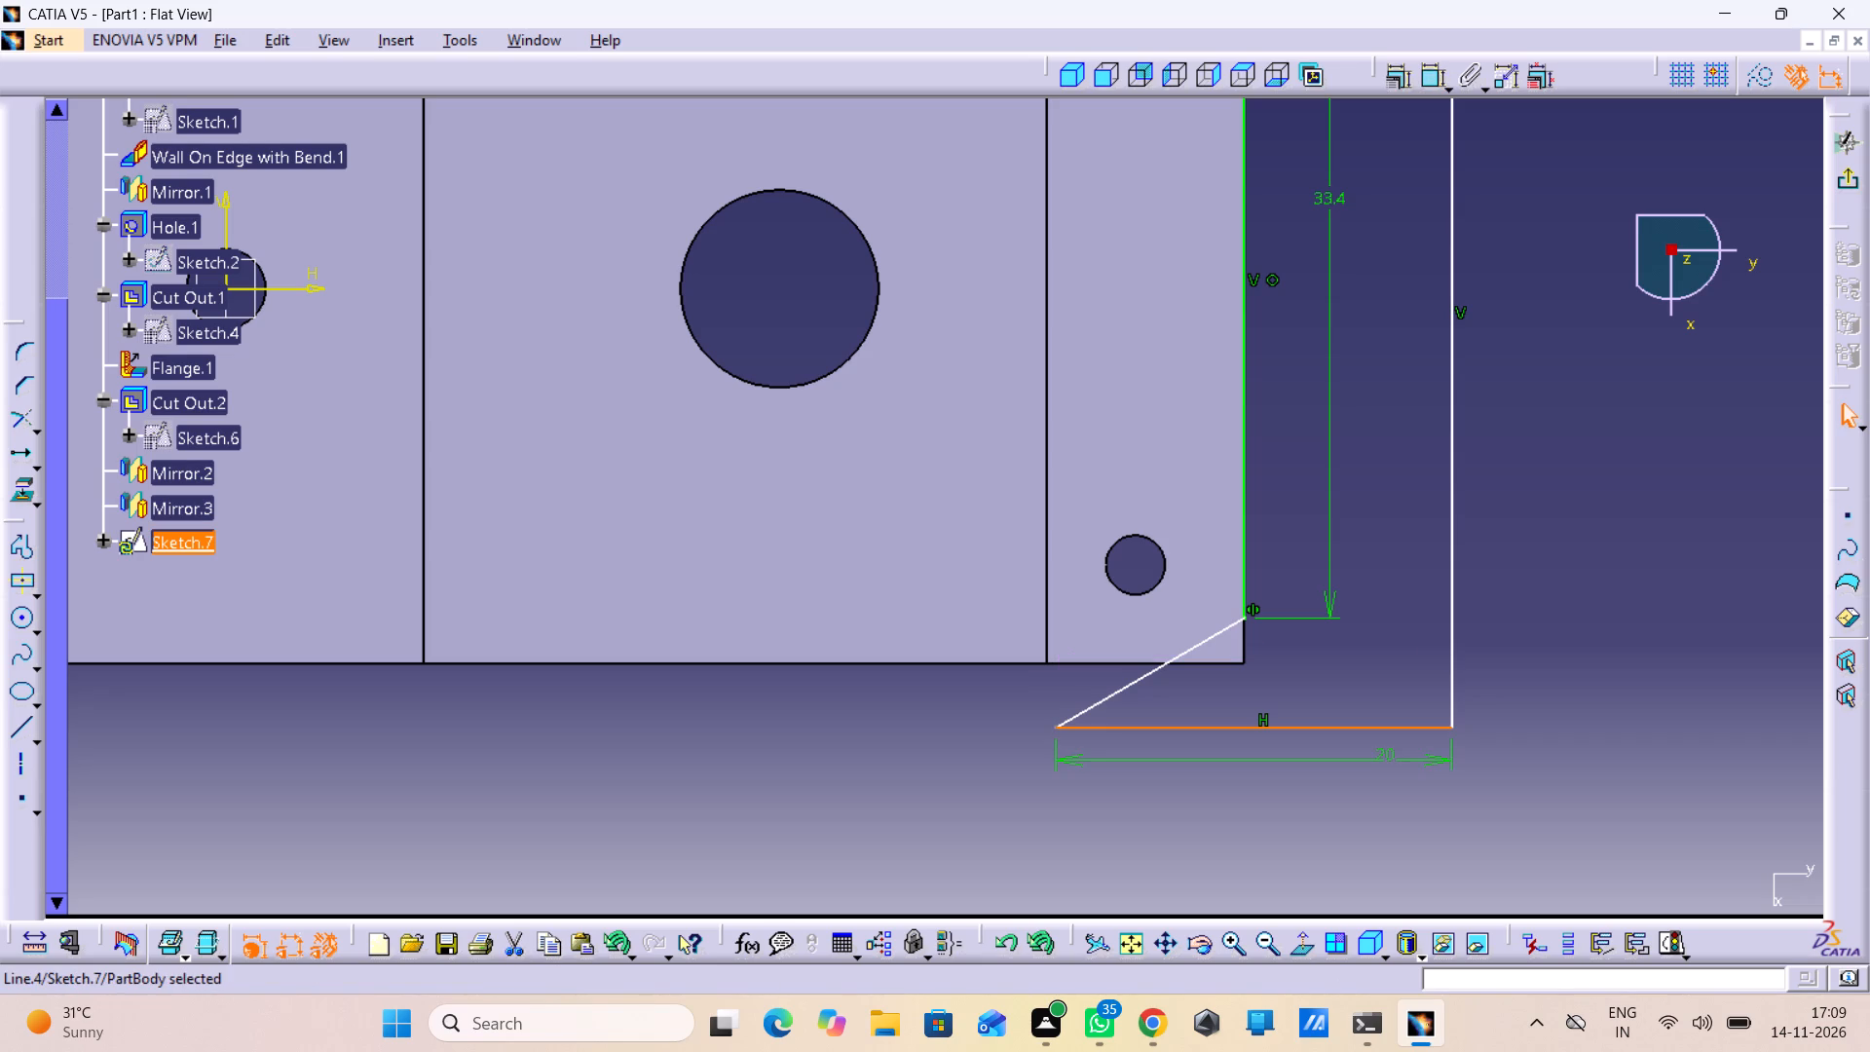
pyautogui.doubleClick(1430, 84)
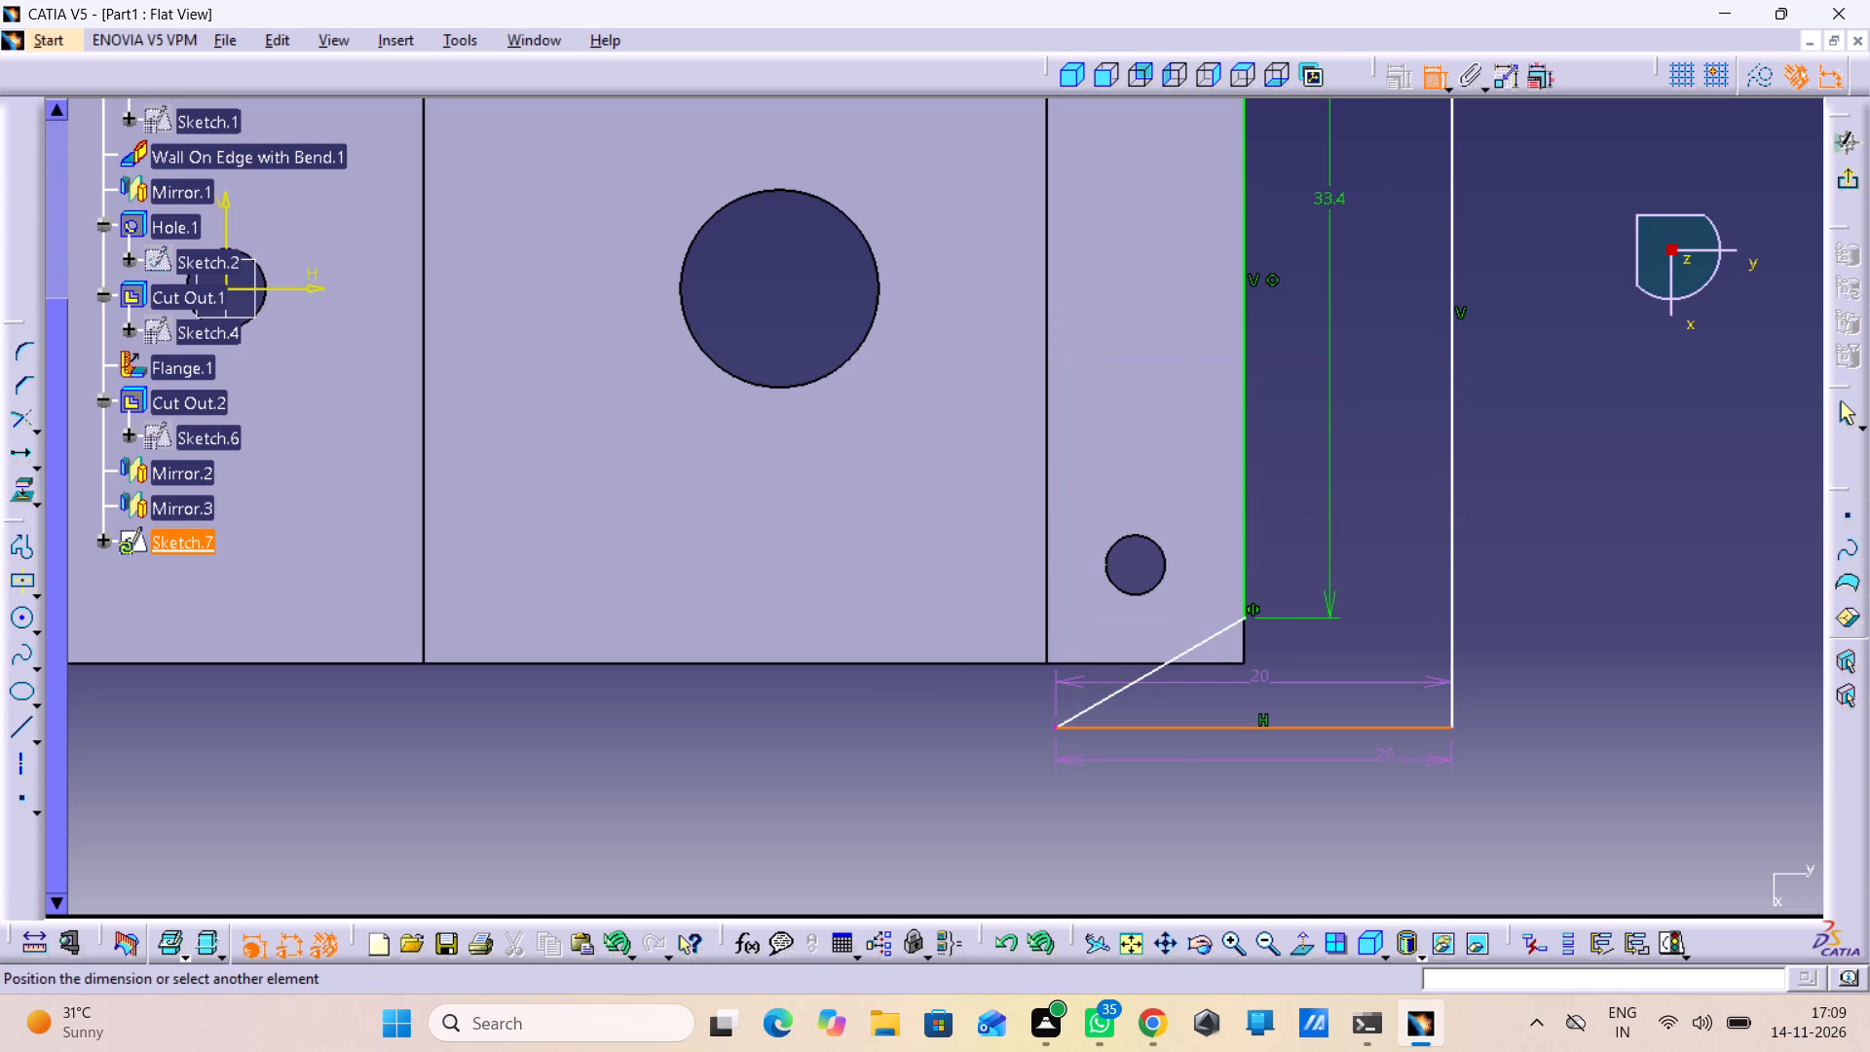
pyautogui.moveTo(1218, 666); pyautogui.dragTo(1233, 666)
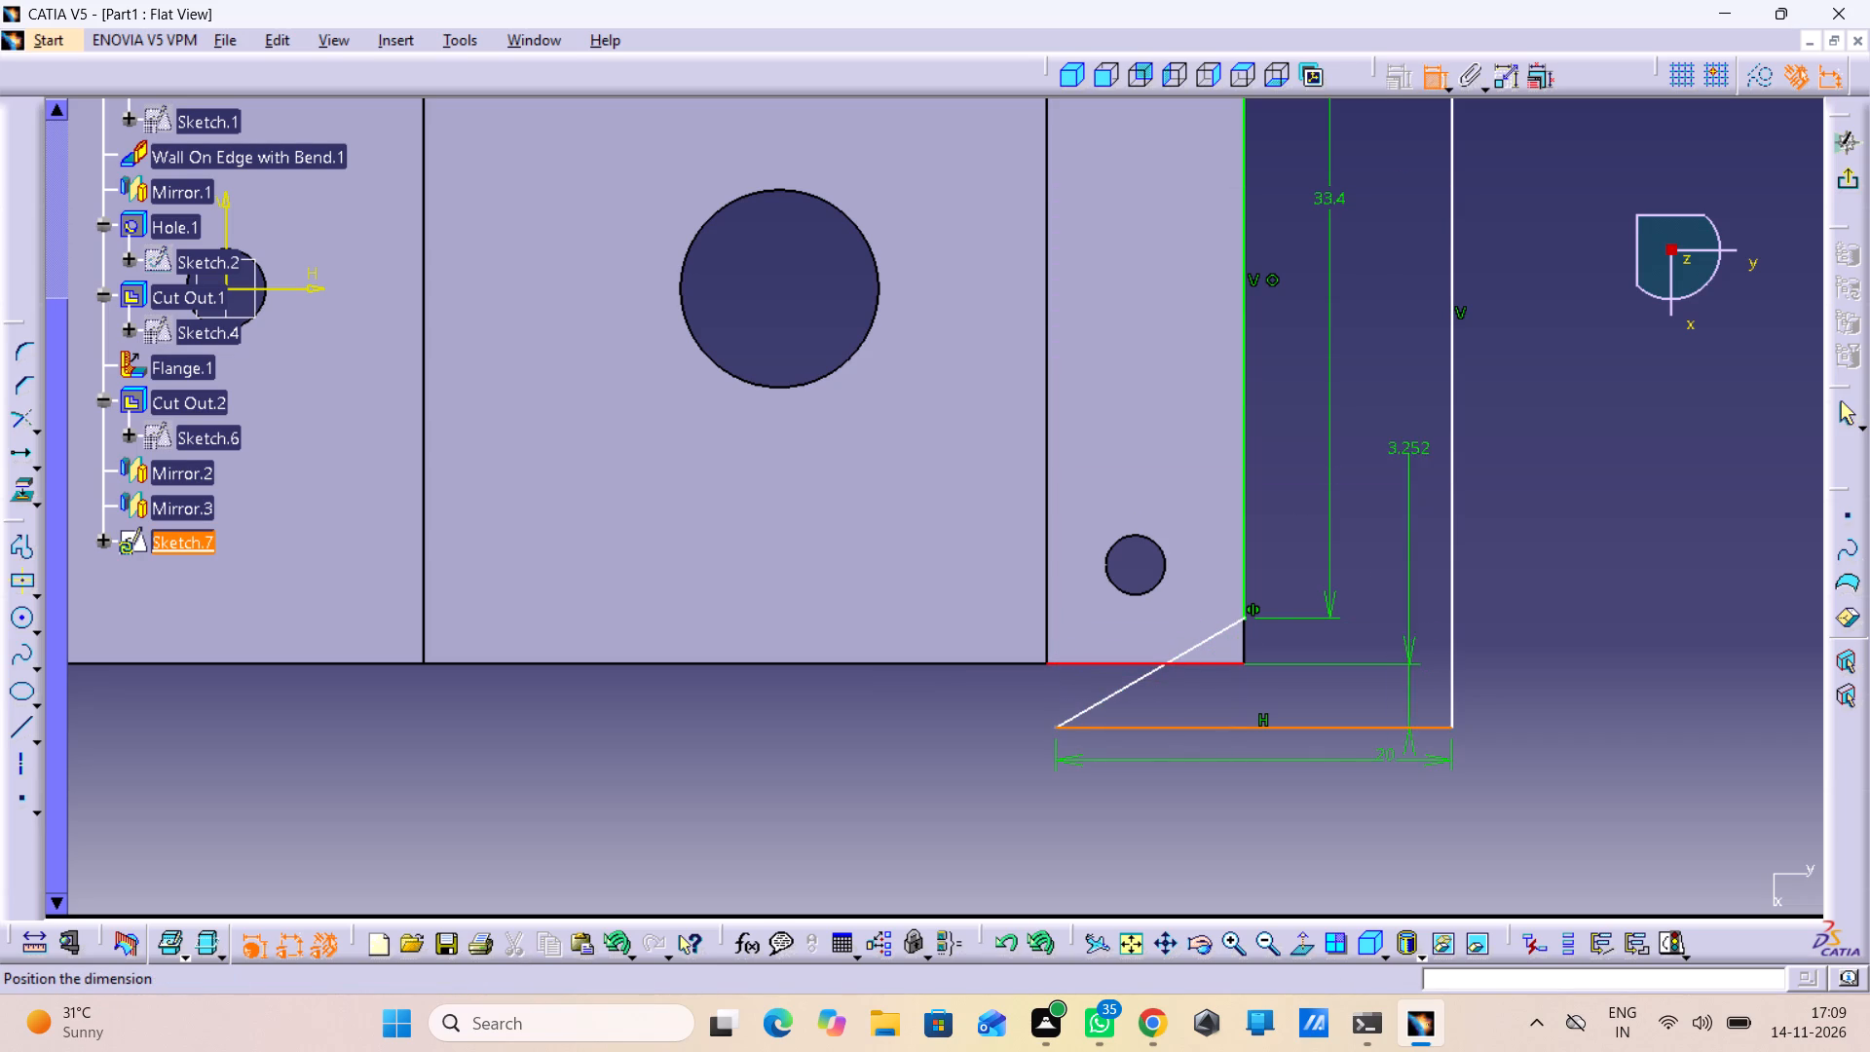
pyautogui.rightClick(1410, 456)
pyautogui.click(1459, 654)
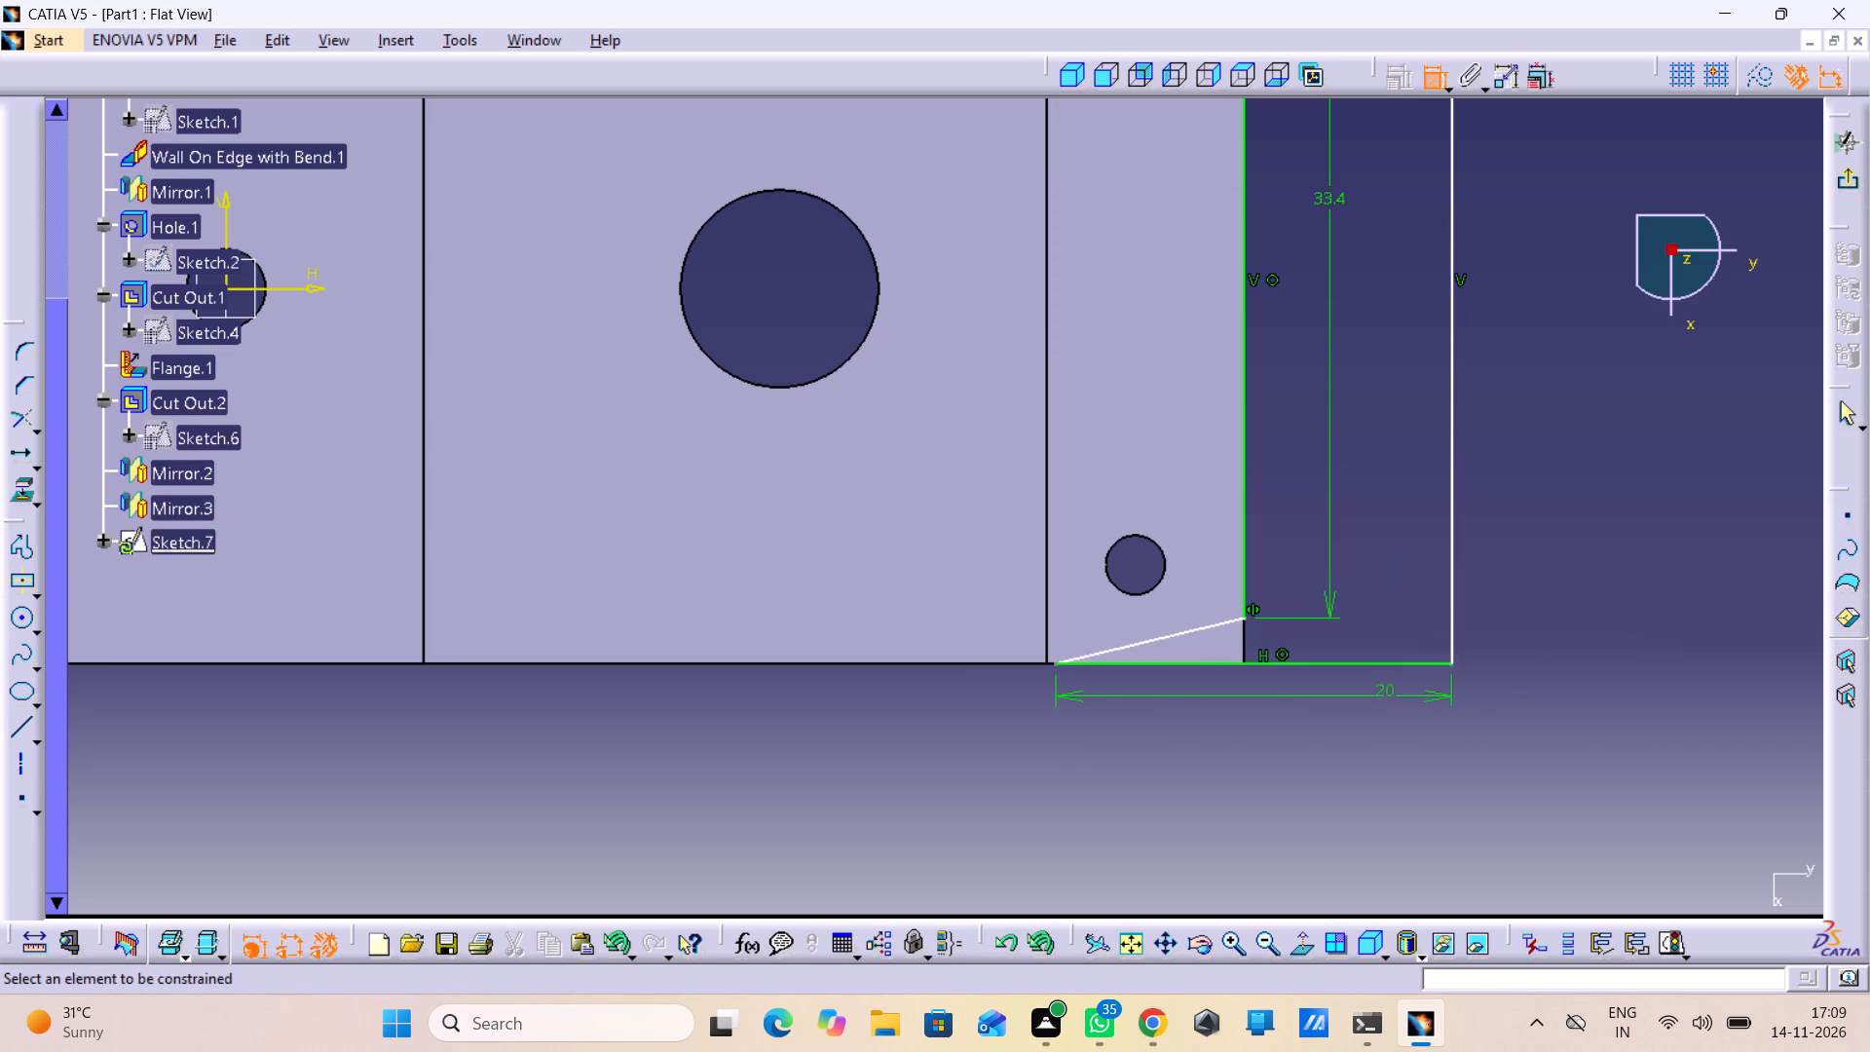
# Constrain the inner endpoint of the lower sloped line to be coincident with the flange's bend line.
pyautogui.moveTo(1215, 563); pyautogui.dragTo(1225, 578, button='middle')
pyautogui.rightClick(1215, 563)
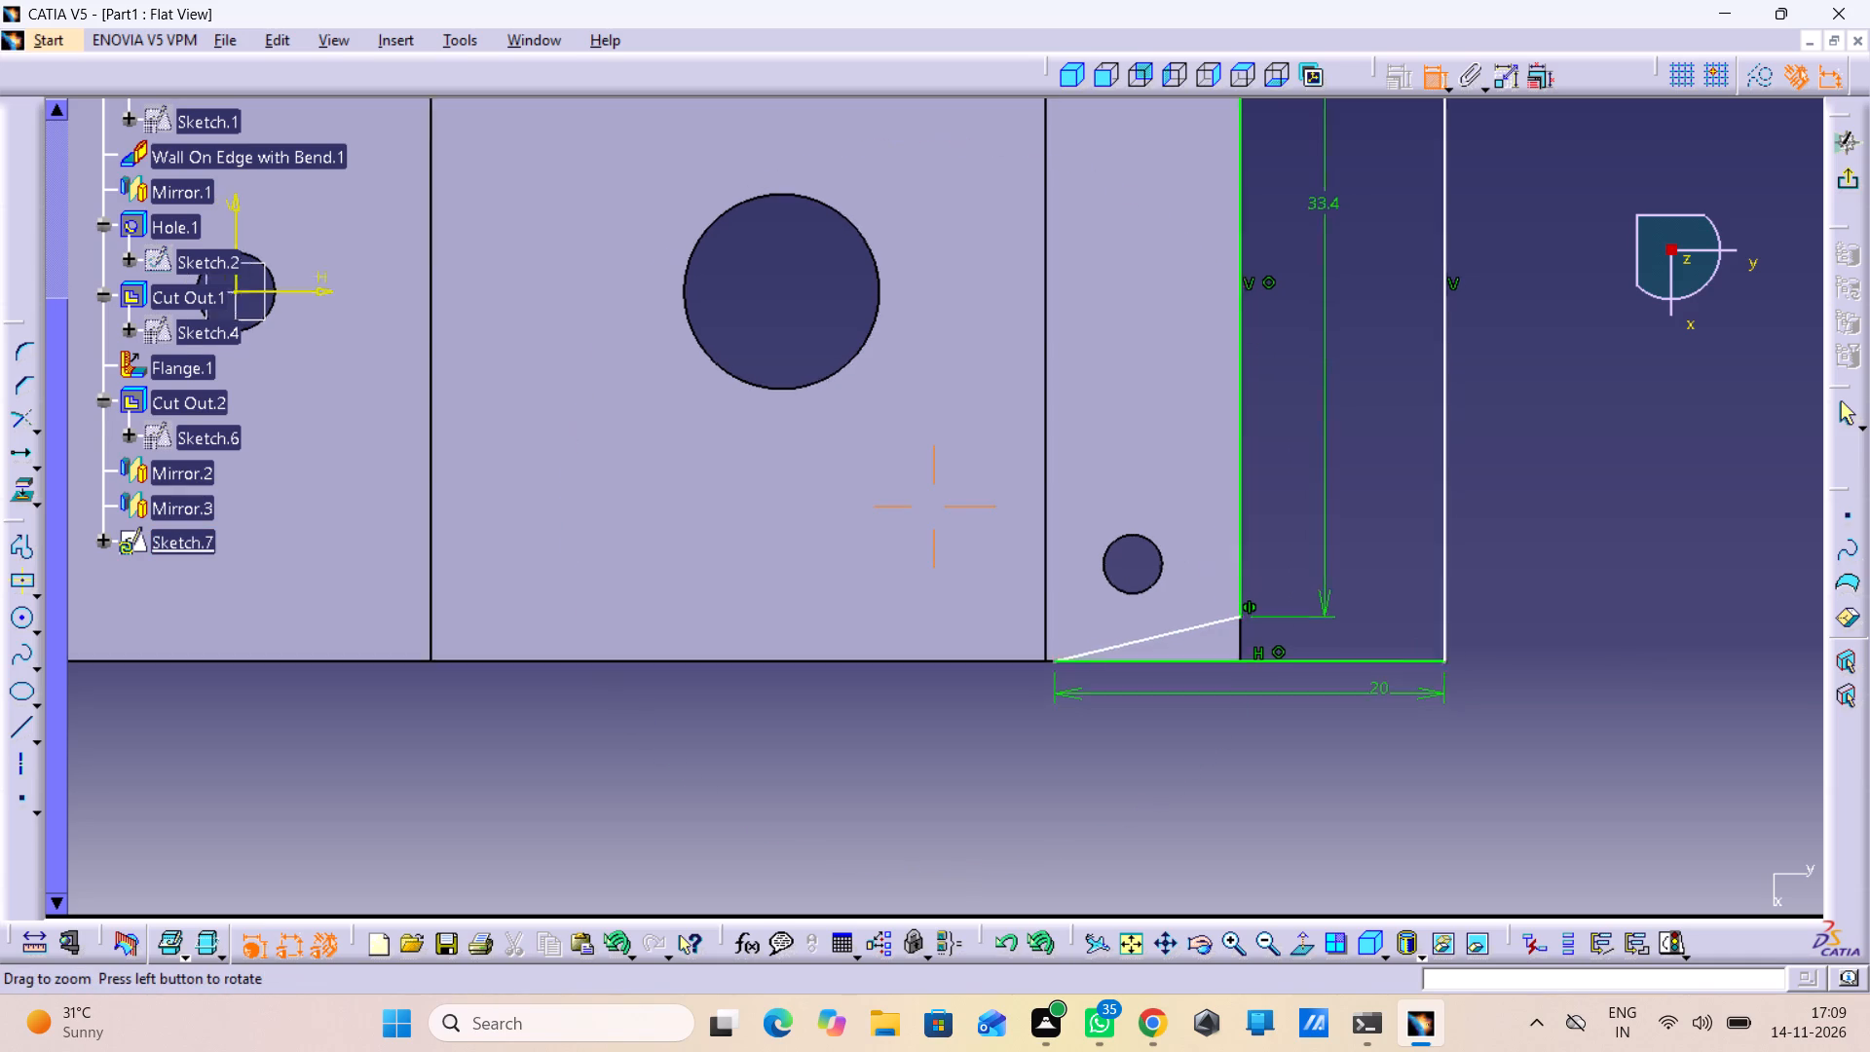
pyautogui.moveTo(1225, 578); pyautogui.dragTo(1350, 449, button='middle')
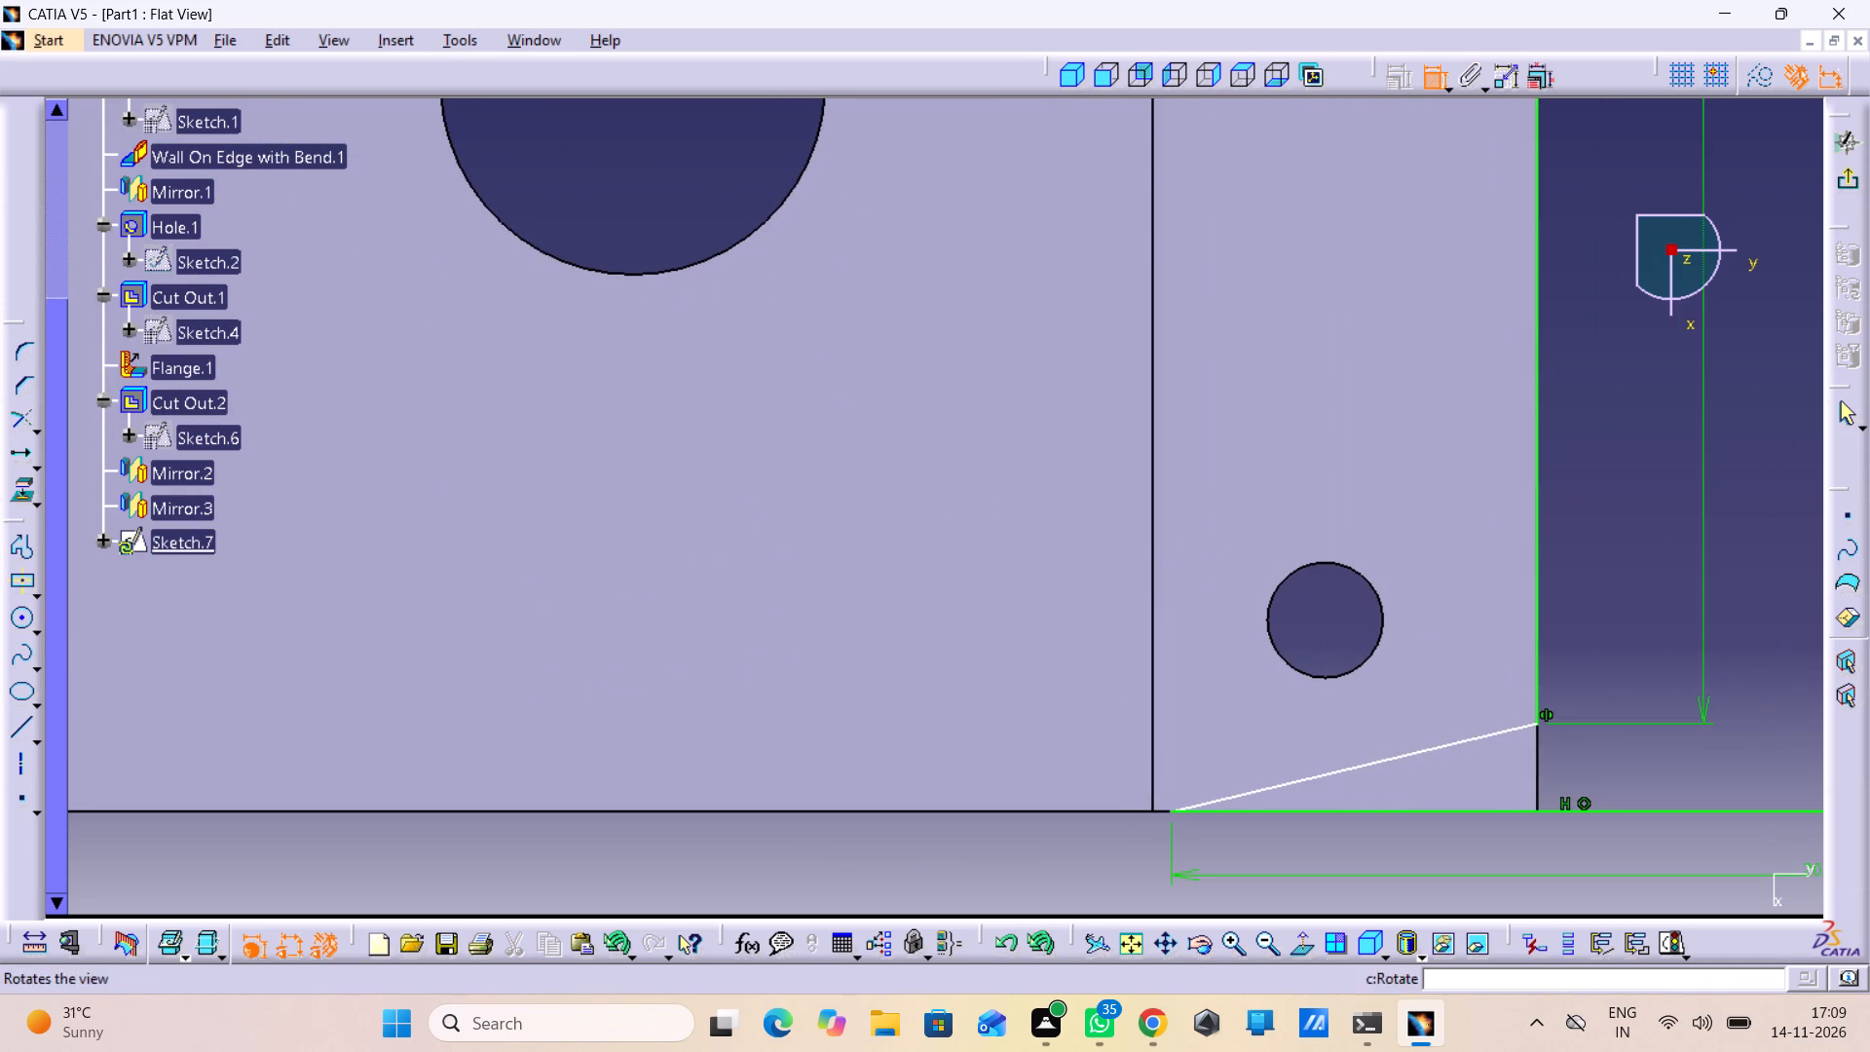
pyautogui.click(1174, 811)
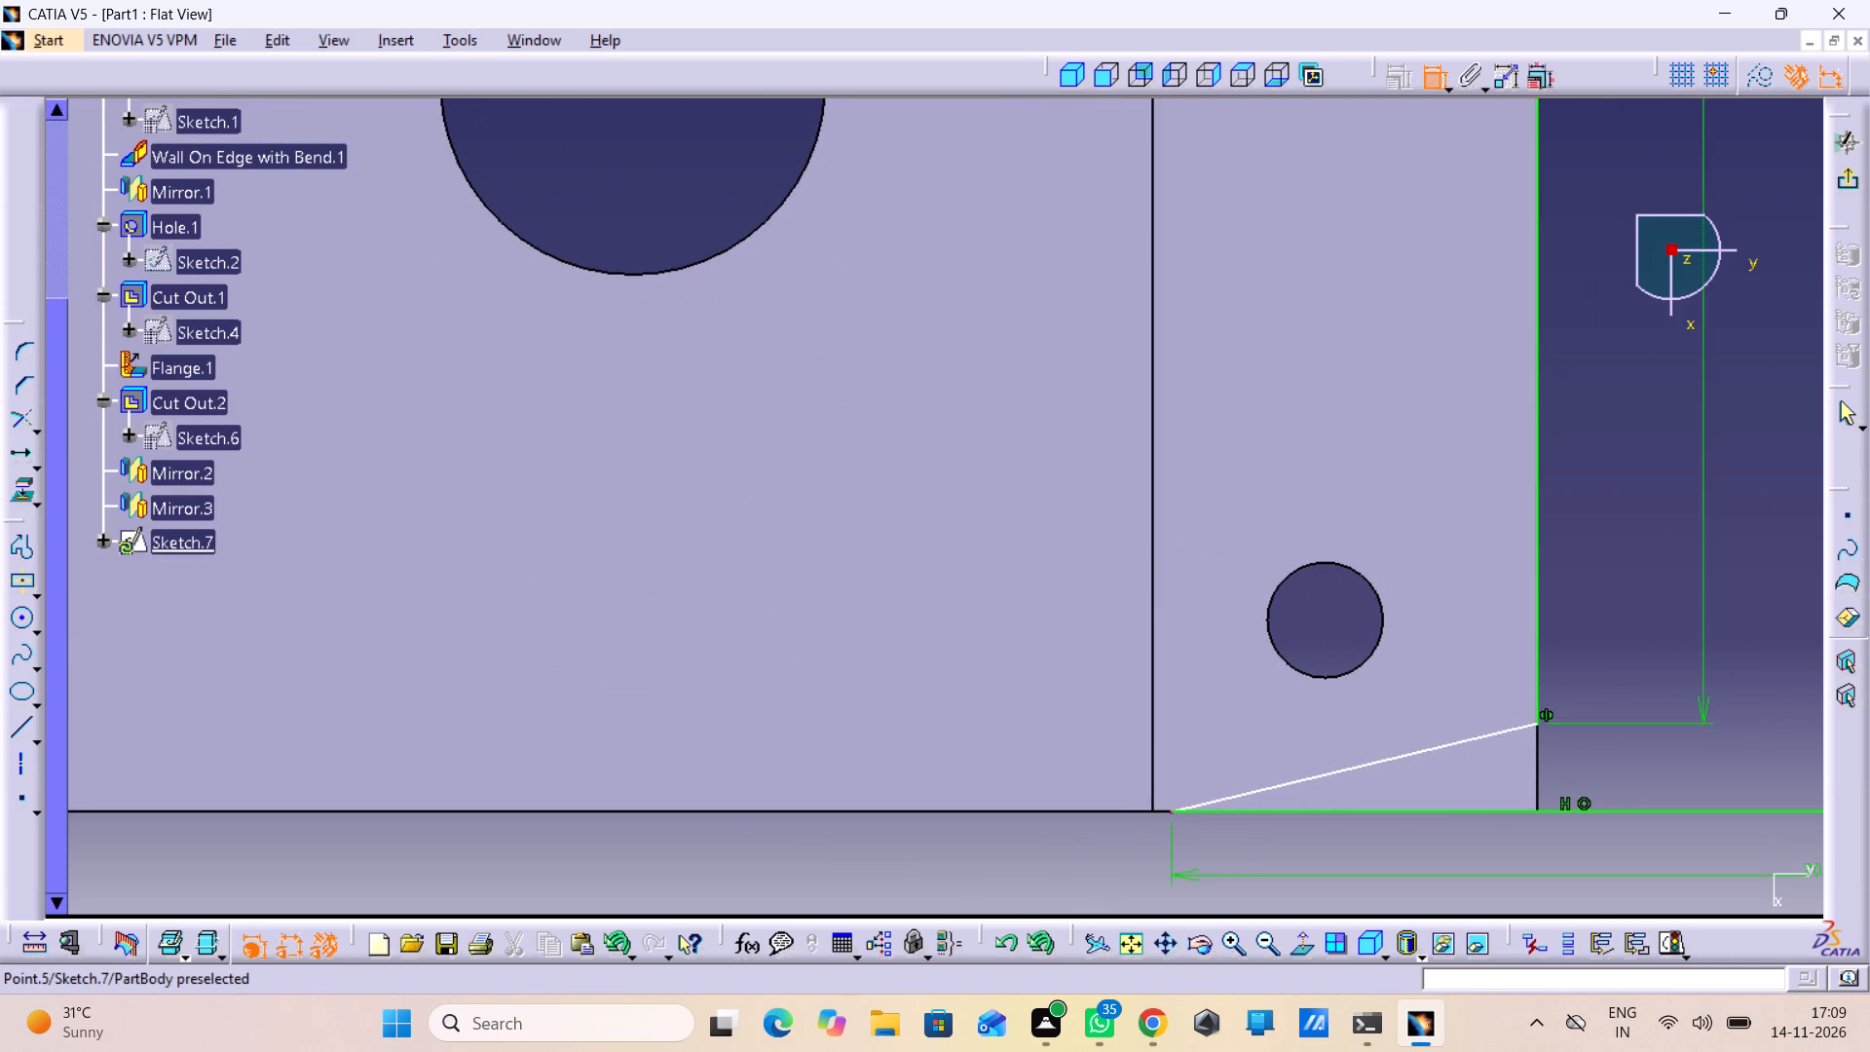
pyautogui.click(1151, 806)
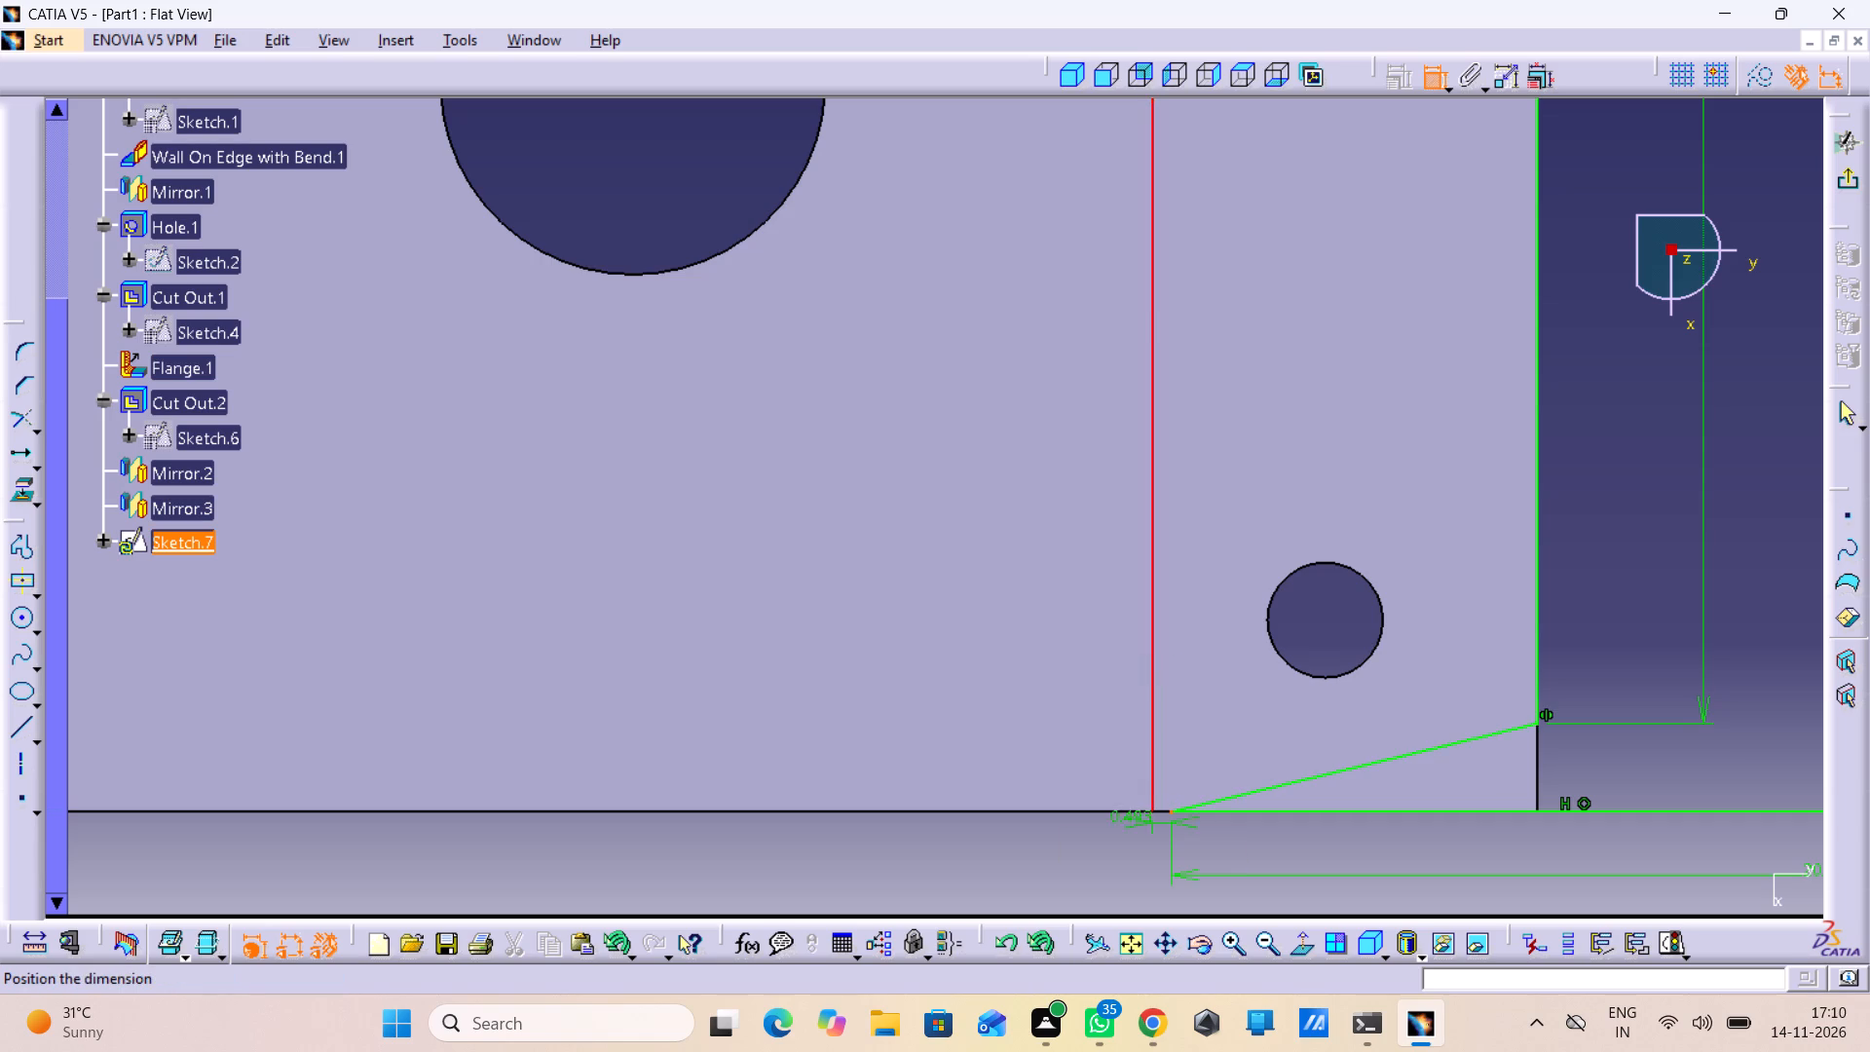
pyautogui.rightClick(1103, 835)
pyautogui.click(1195, 944)
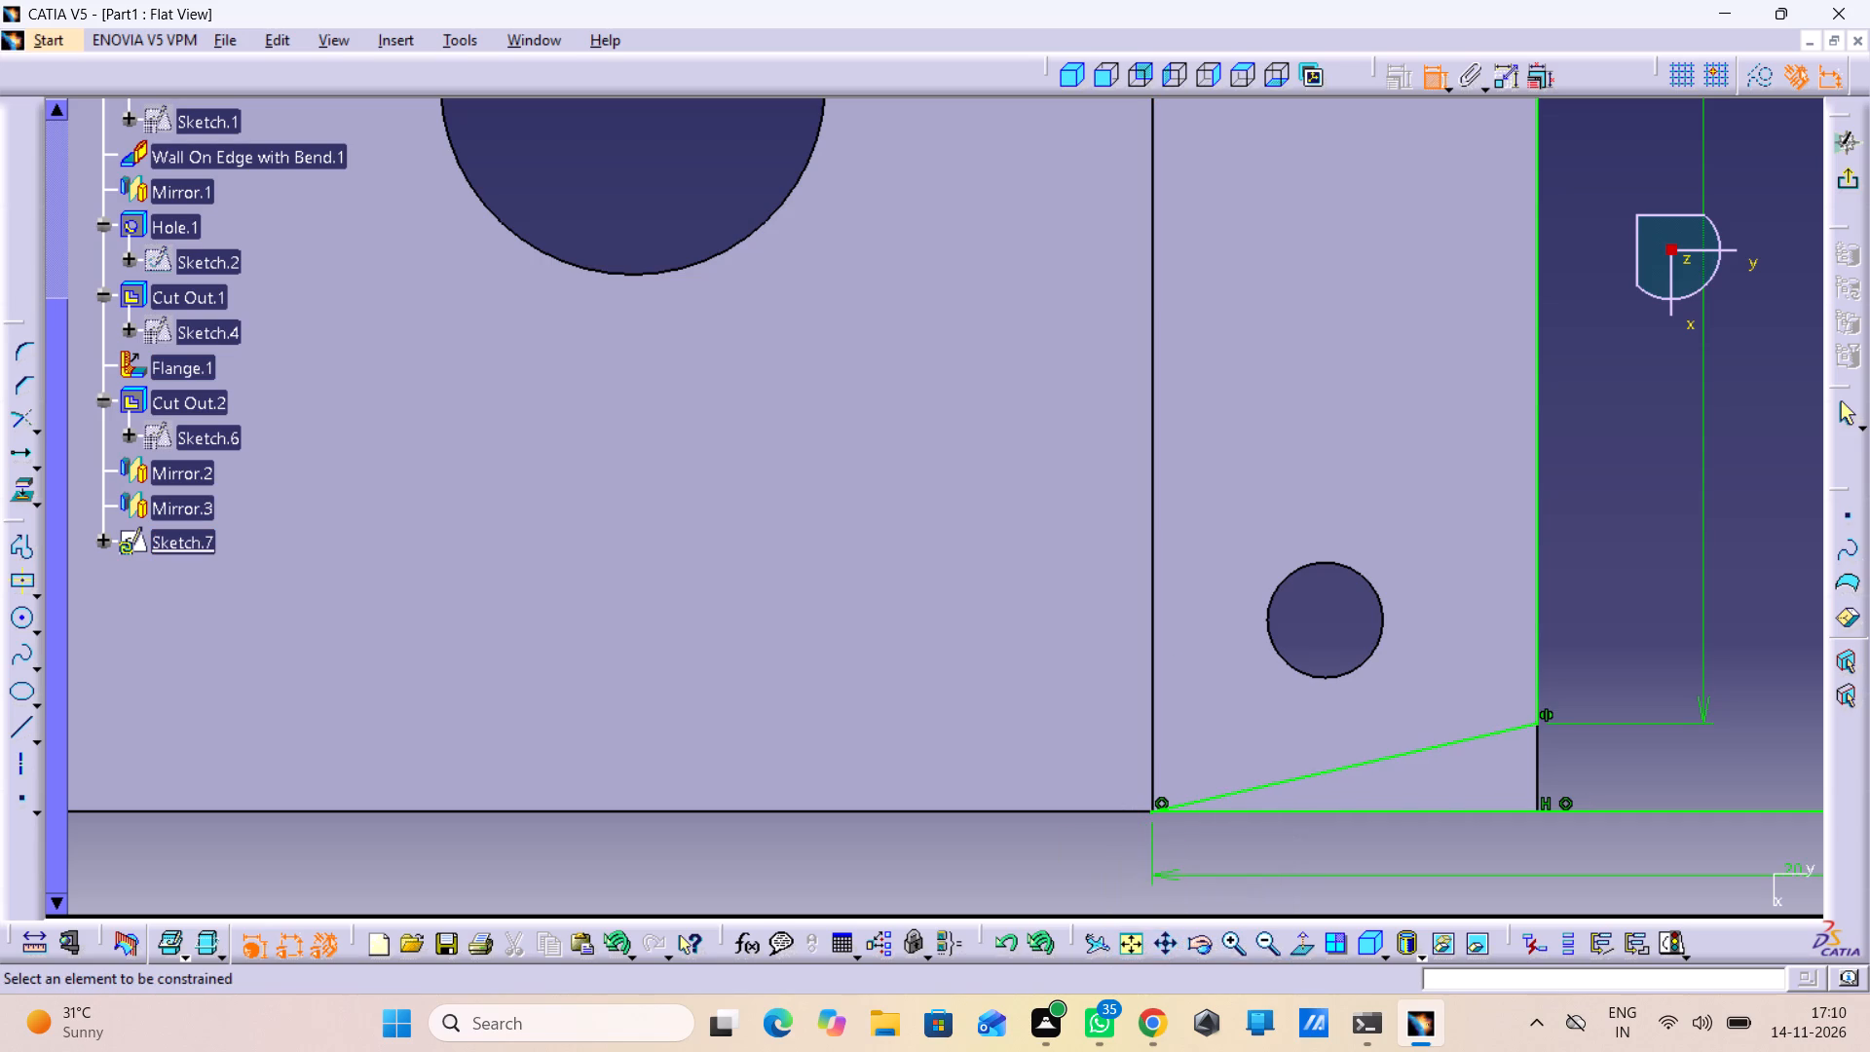
# Open the length dimension of the profile line on the flange's outer edge and close it without changes.
pyautogui.moveTo(1234, 835); pyautogui.dragTo(1289, 949, button='middle')
pyautogui.rightClick(1234, 835)
pyautogui.moveTo(1468, 608); pyautogui.dragTo(1533, 746, button='middle')
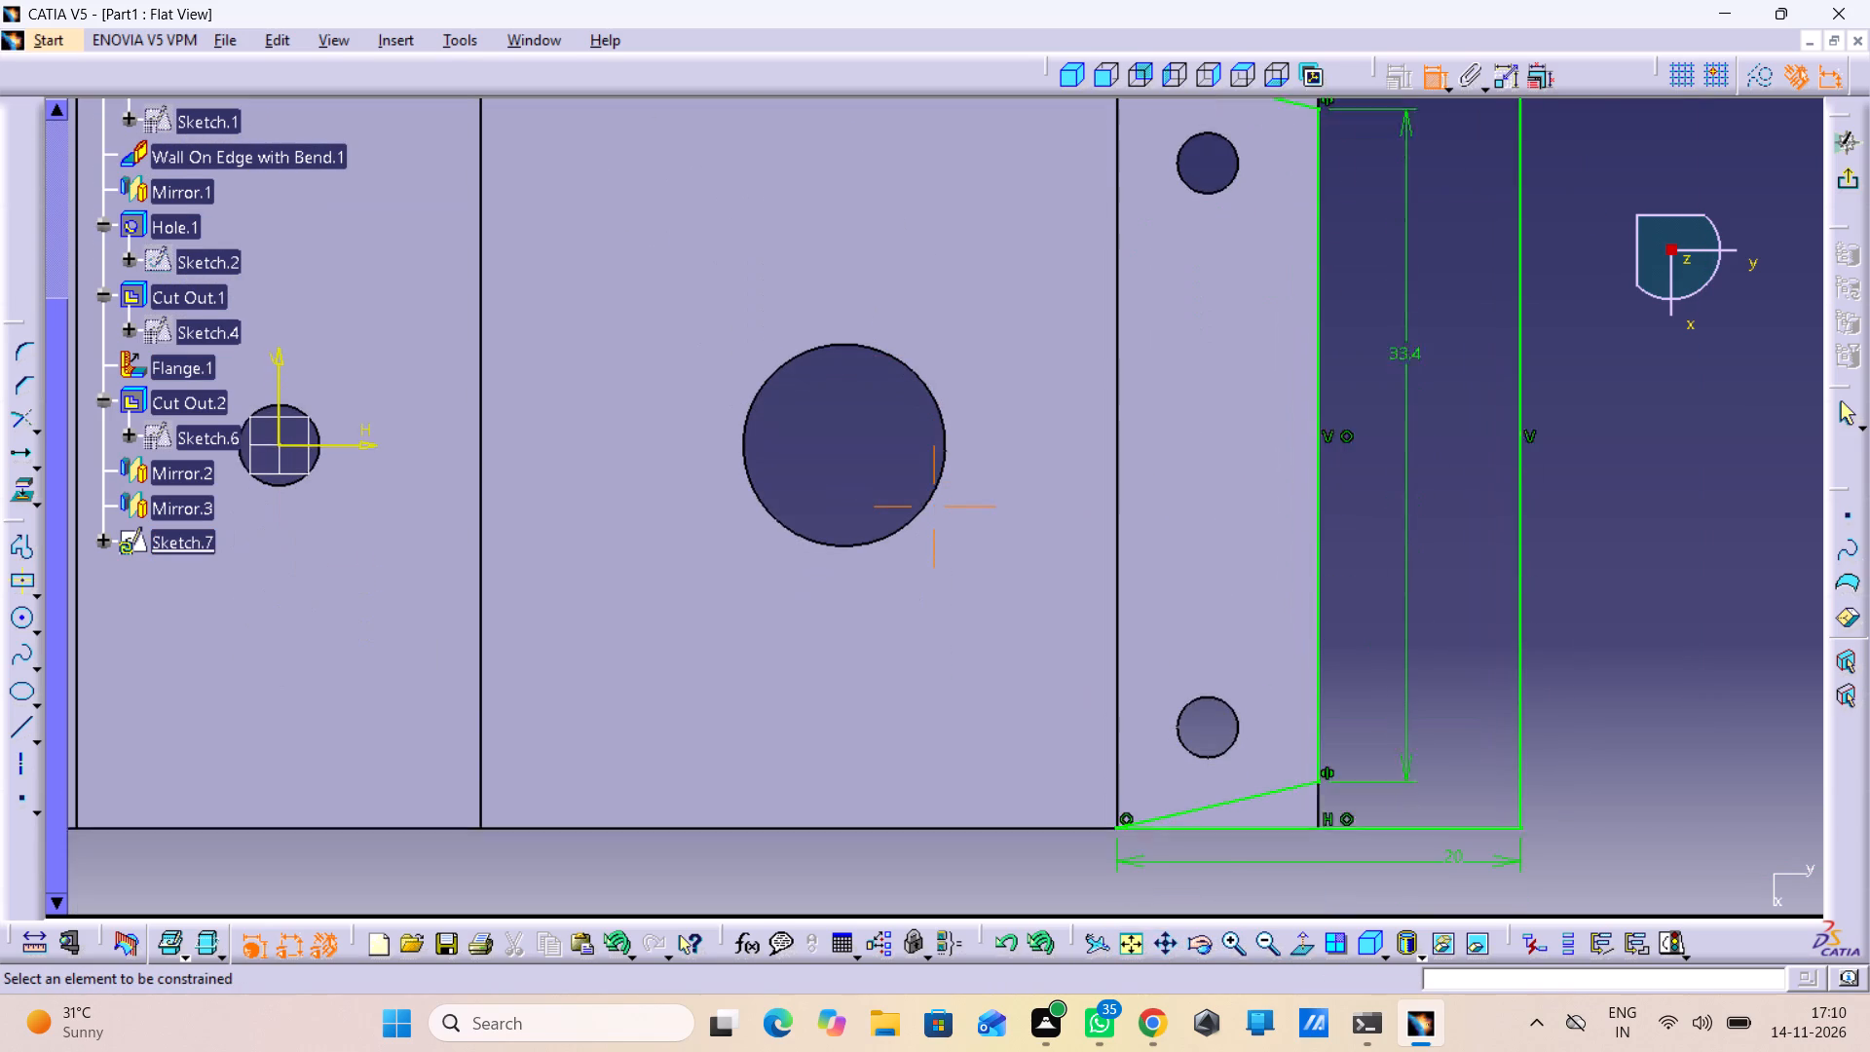
pyautogui.moveTo(1533, 746); pyautogui.dragTo(1542, 795, button='middle')
pyautogui.rightClick(1533, 746)
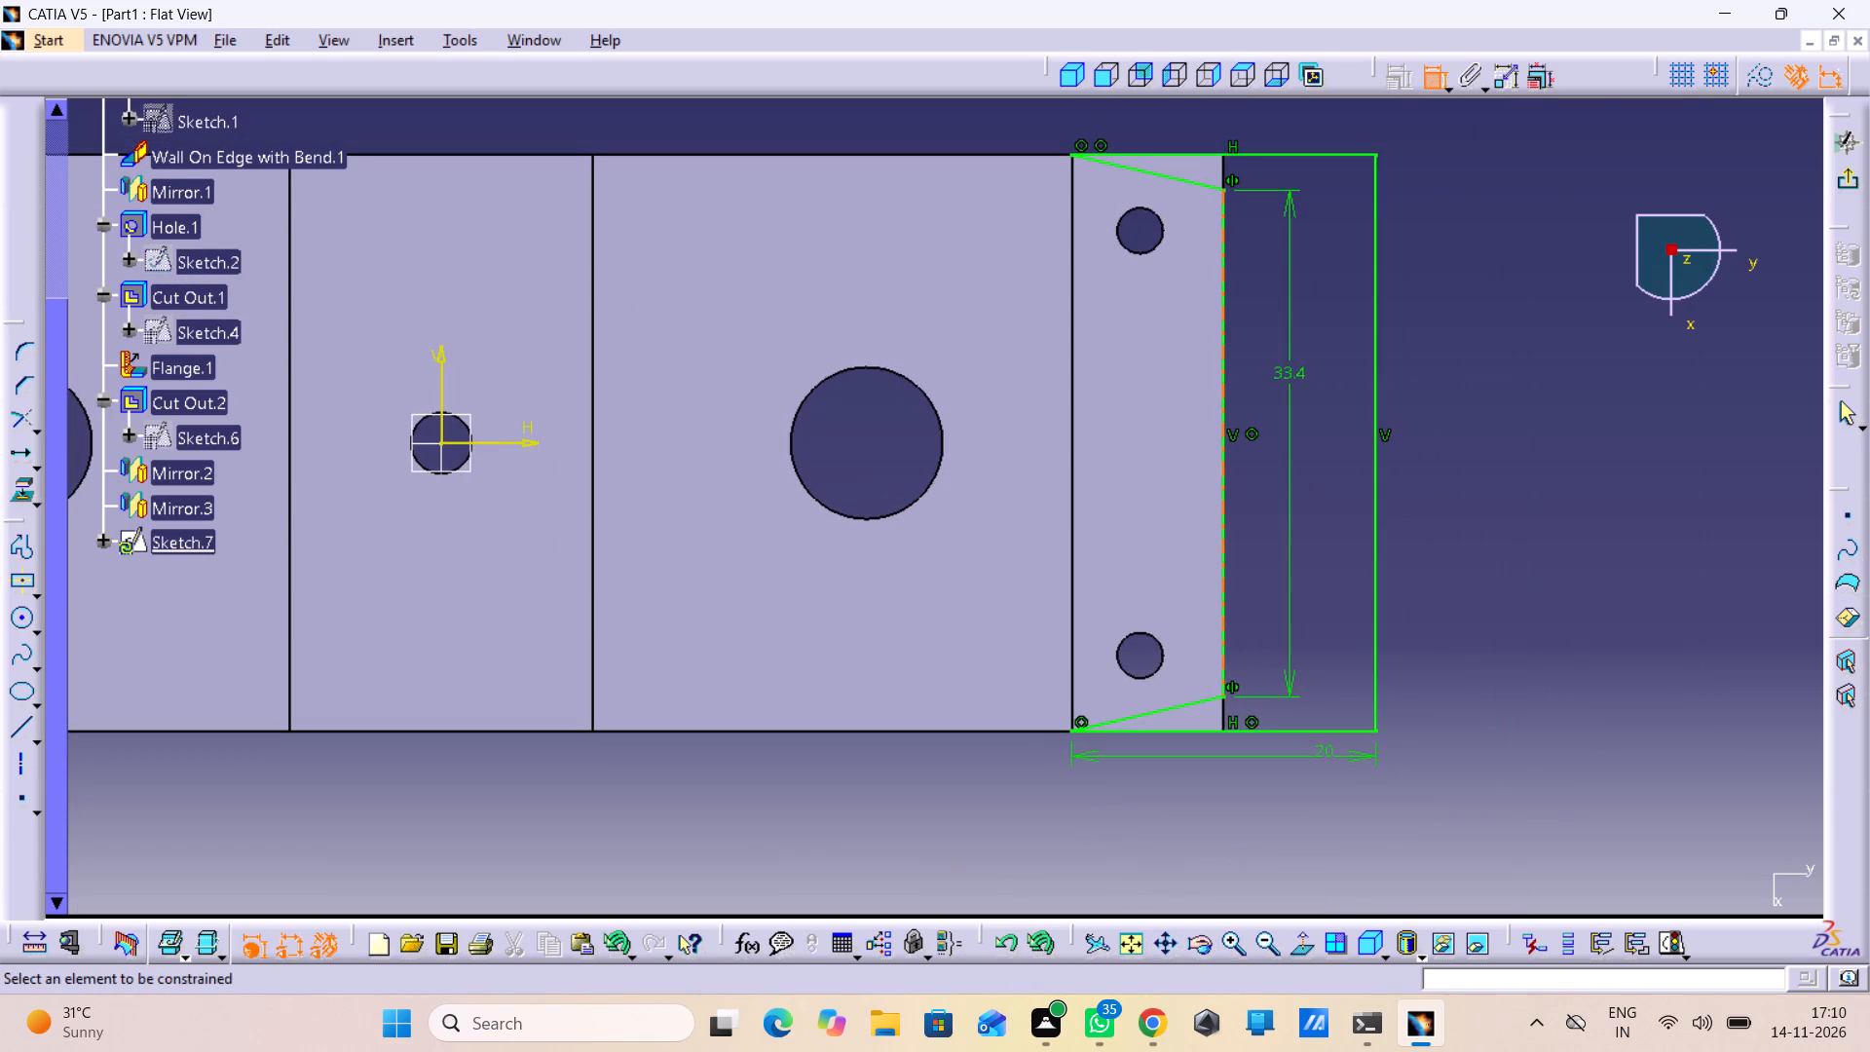
pyautogui.doubleClick(1301, 377)
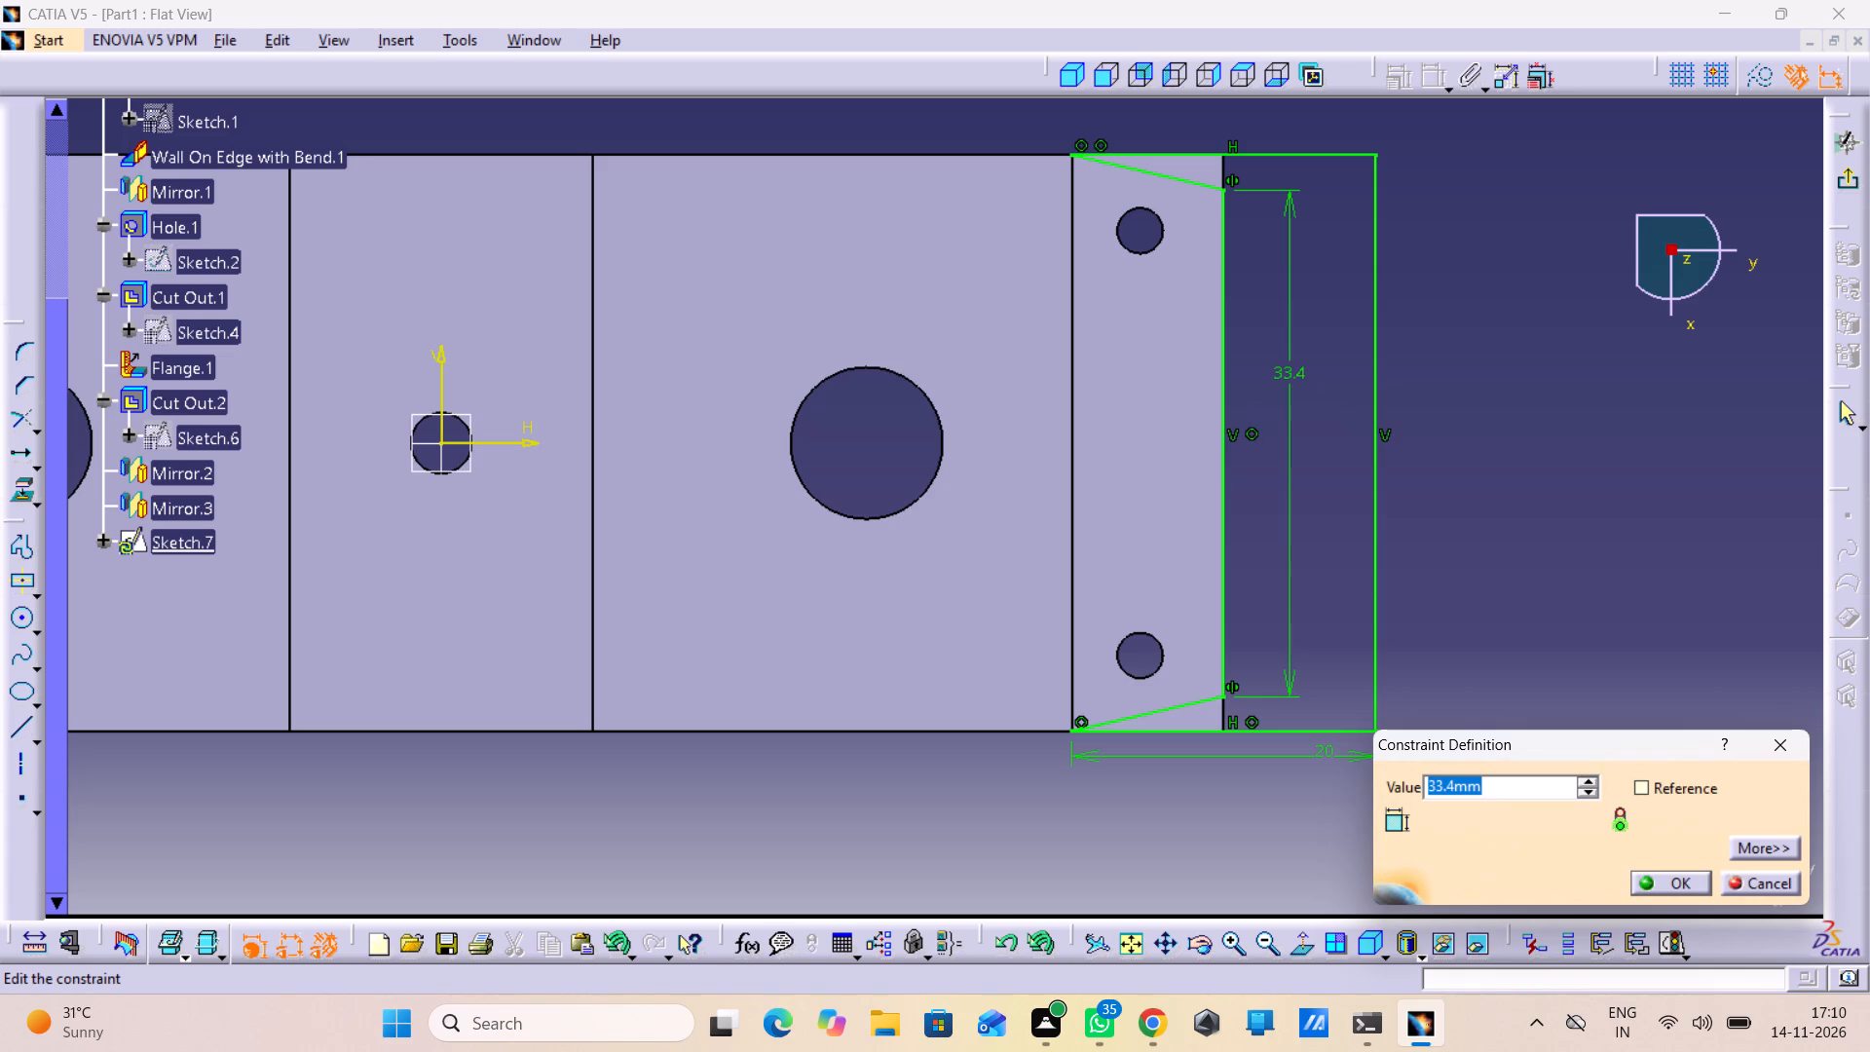
pyautogui.click(1789, 740)
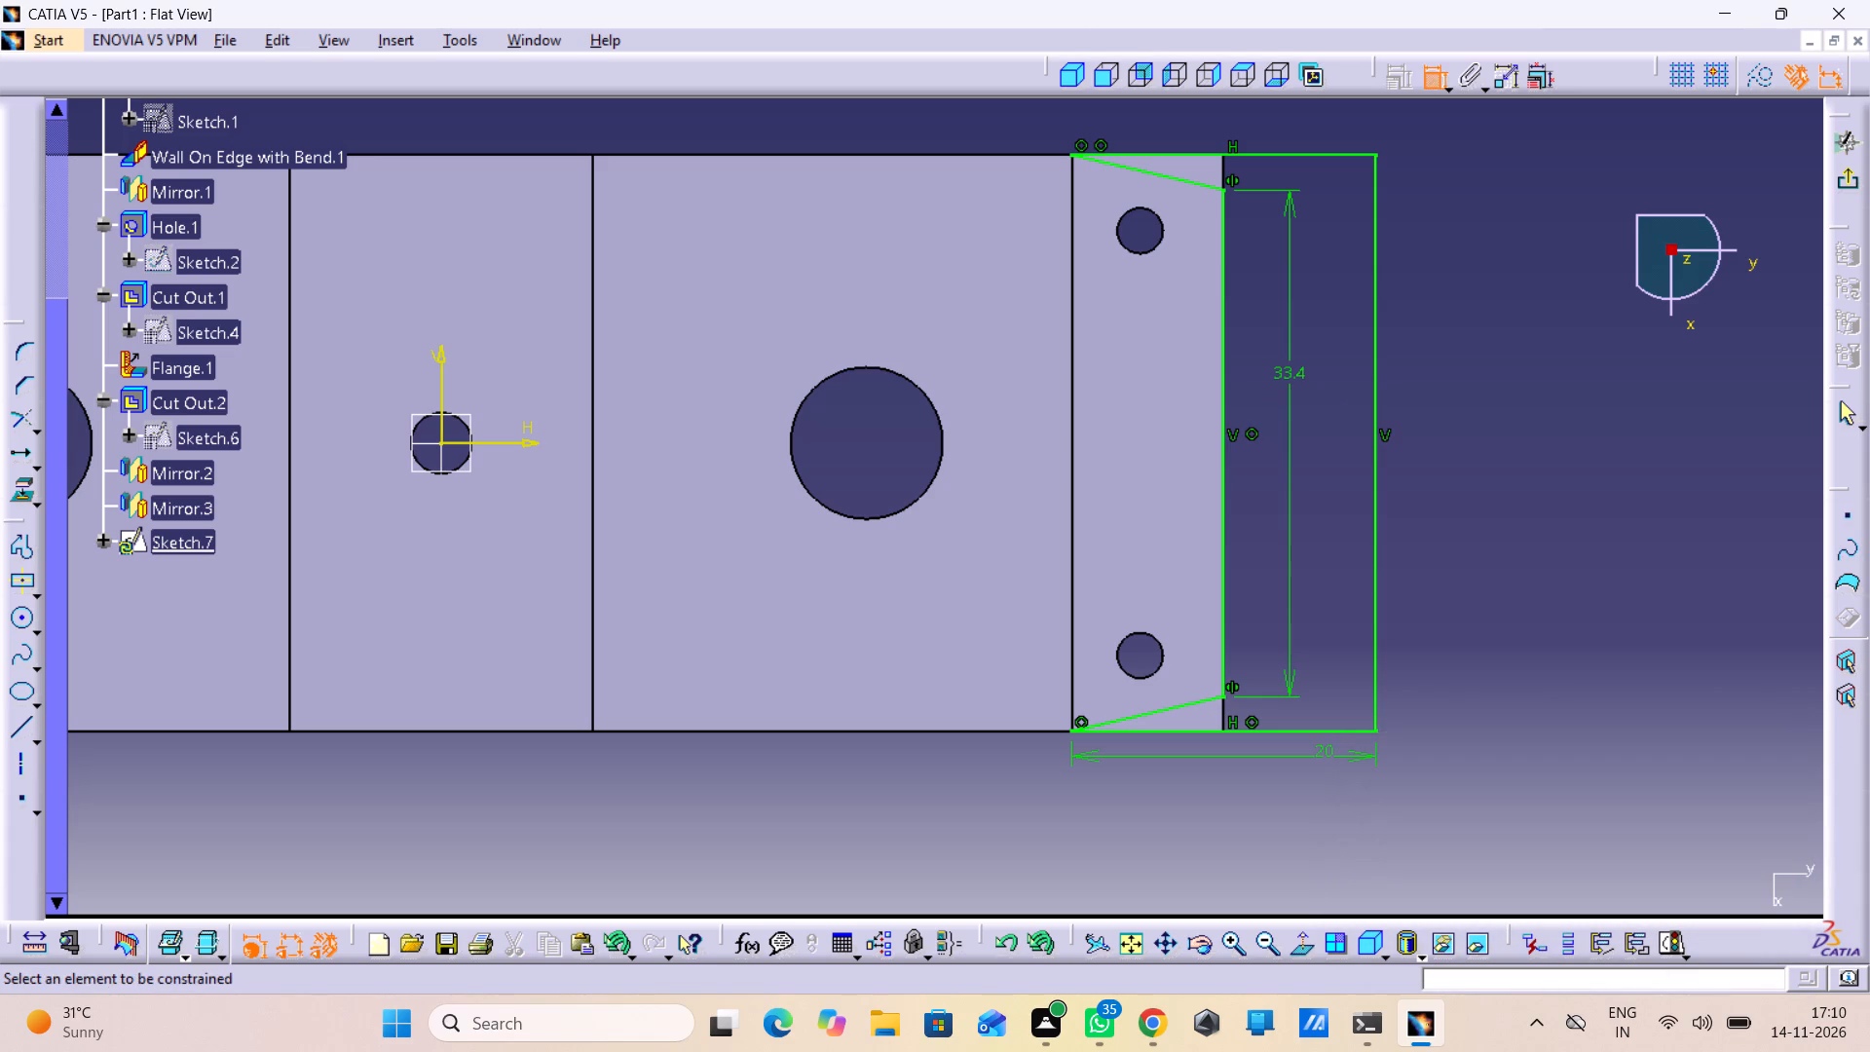
# Mirror the whole cutout profile about the sketch's vertical axis onto the opposite flange and exit the sketch.
pyautogui.click(1844, 173)
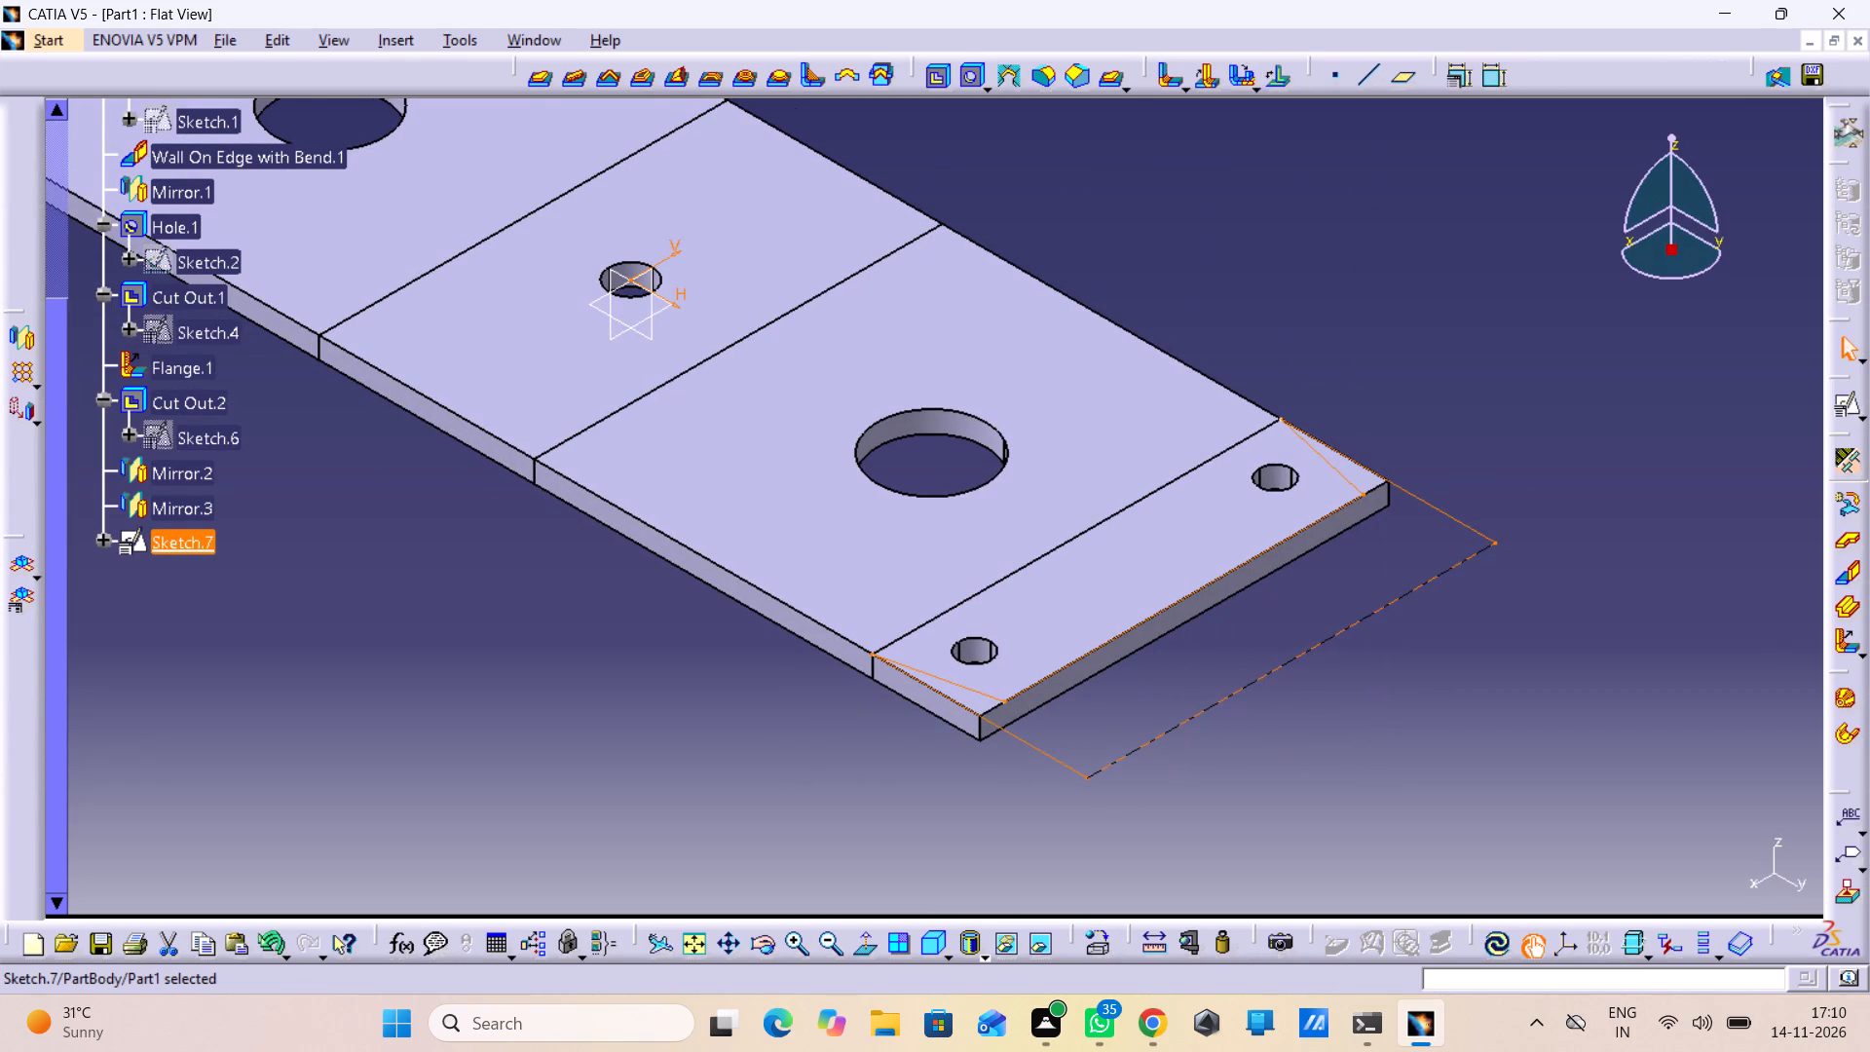
pyautogui.doubleClick(1429, 578)
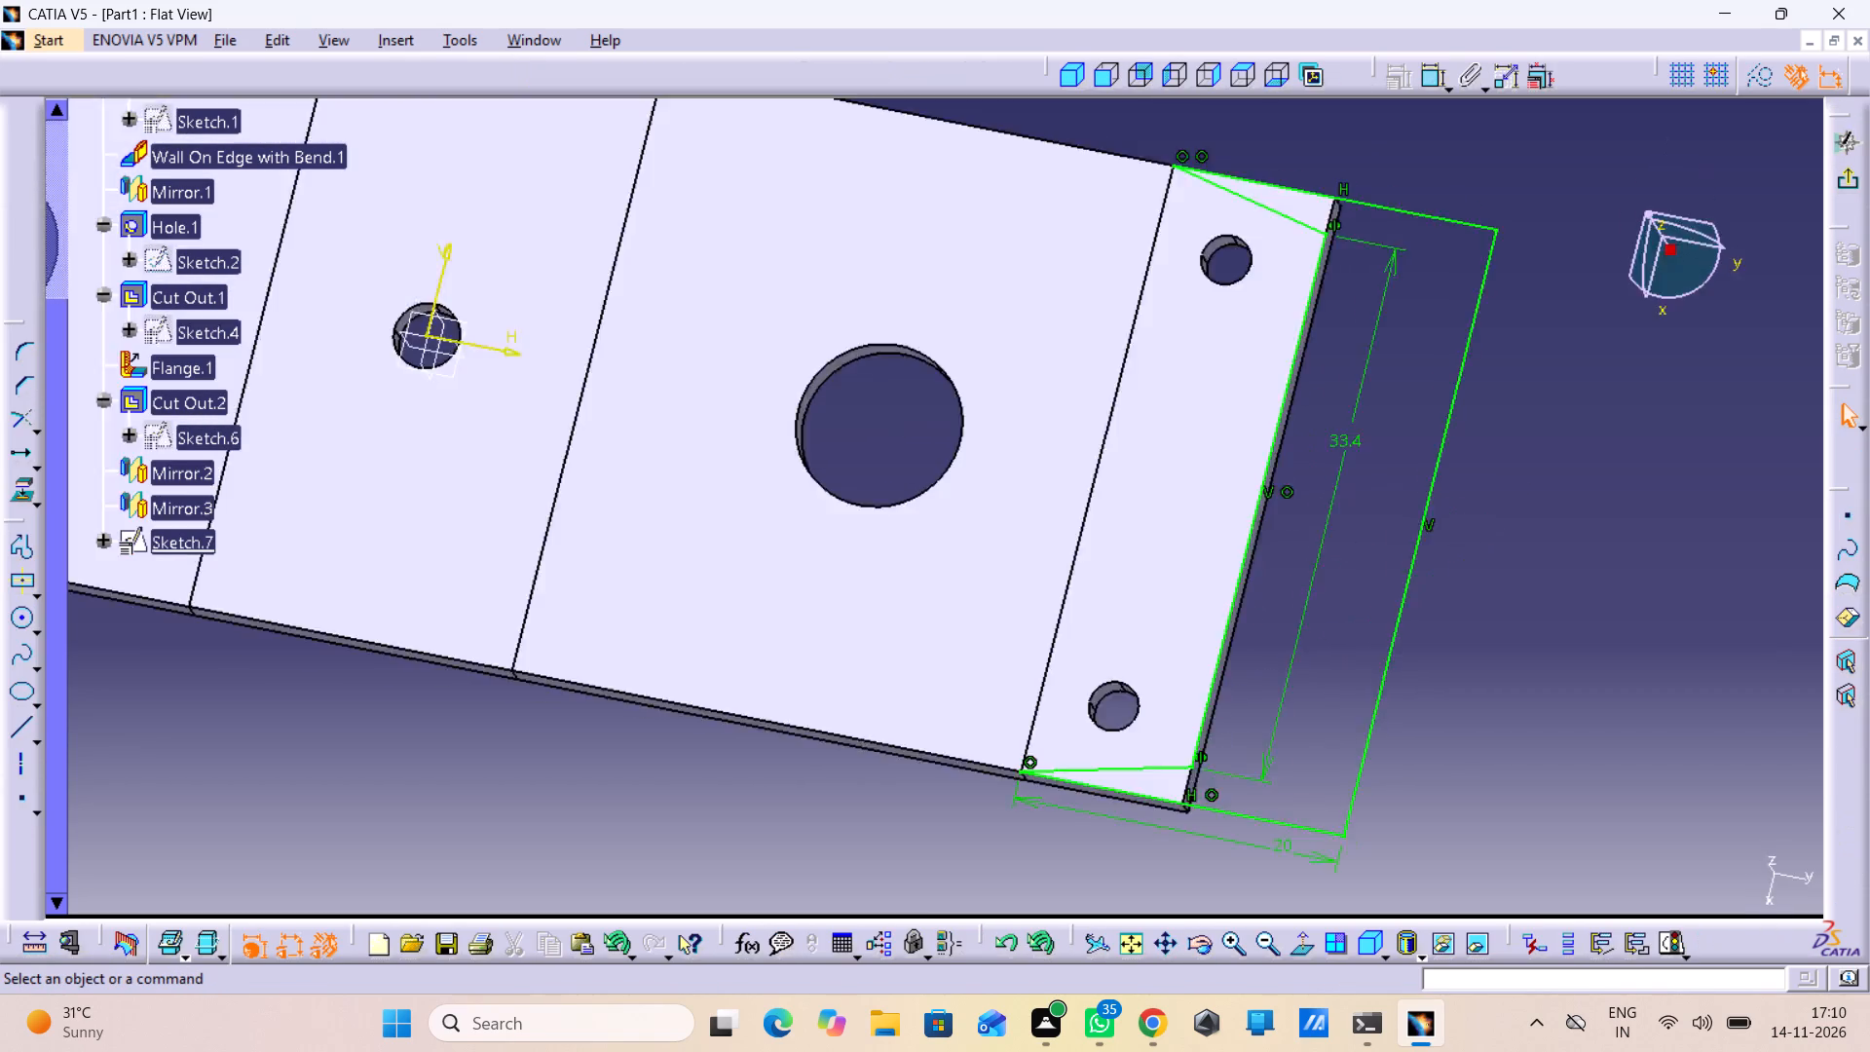
pyautogui.moveTo(1479, 445); pyautogui.dragTo(1530, 536, button='middle')
pyautogui.rightClick(1479, 445)
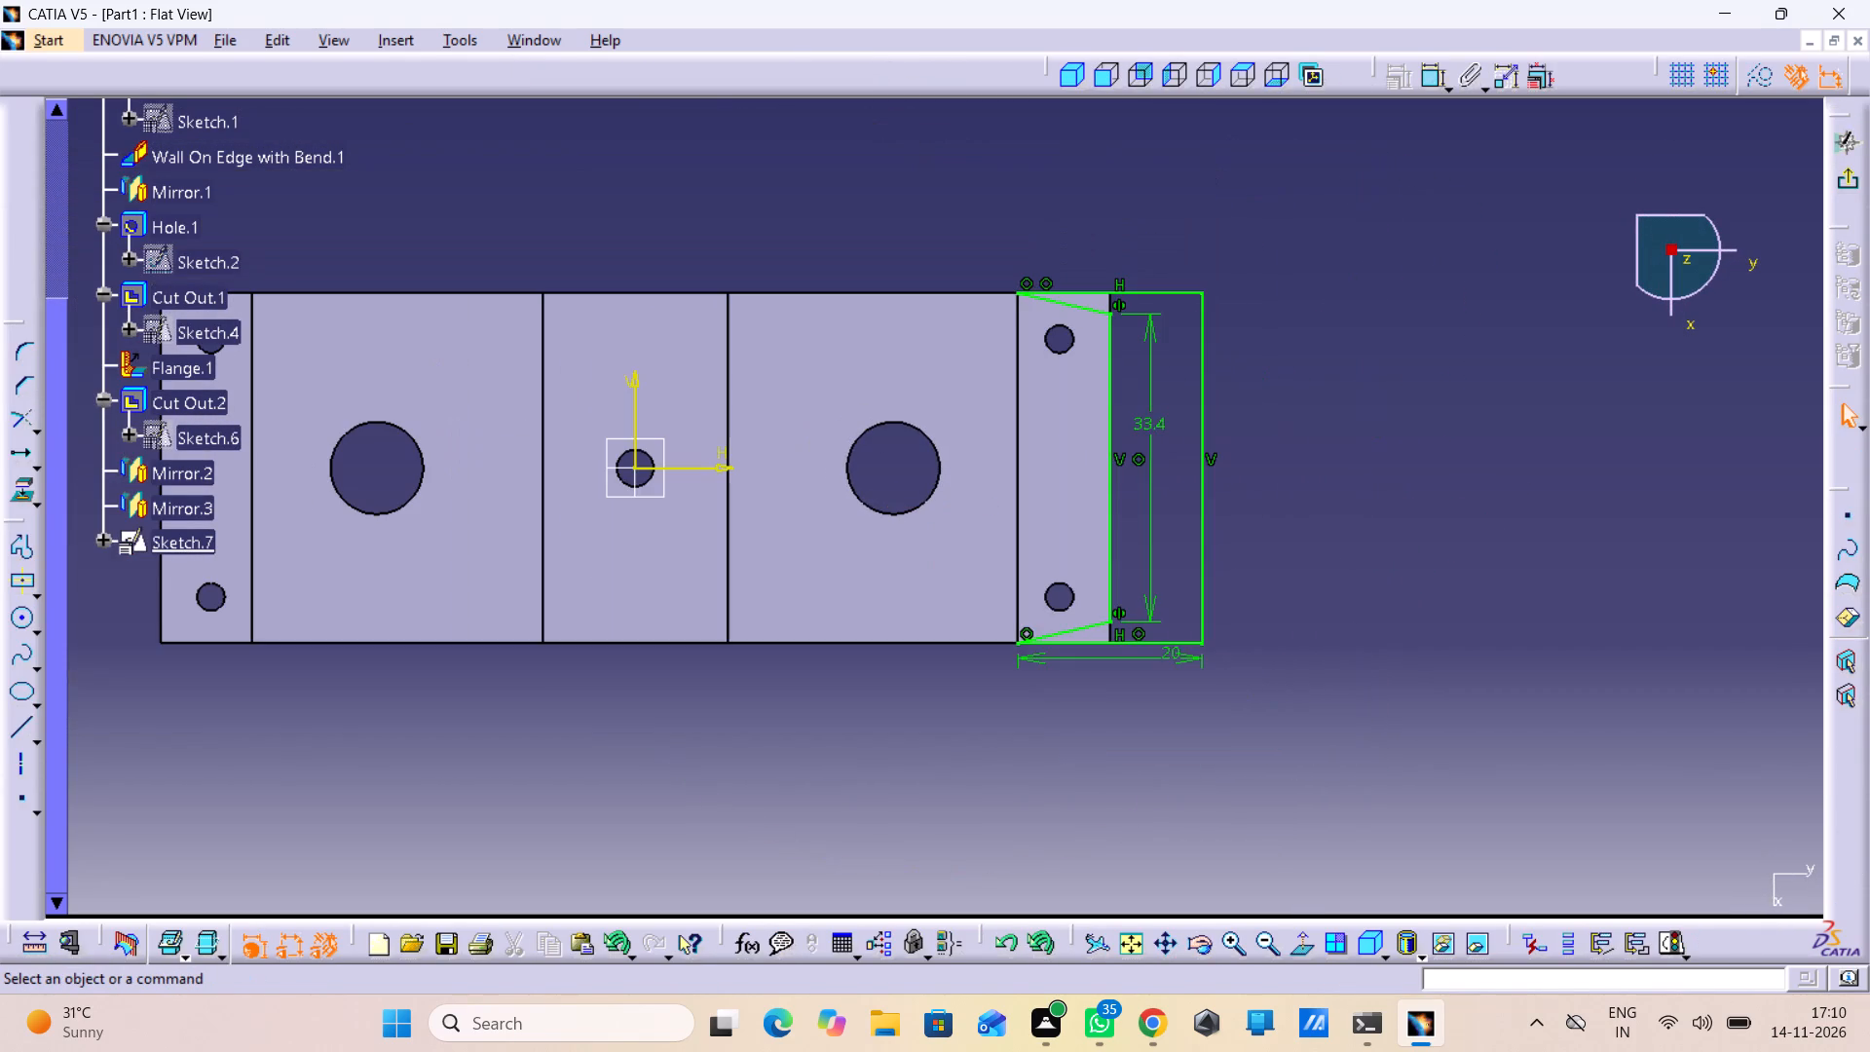
pyautogui.moveTo(940, 165); pyautogui.dragTo(1344, 829)
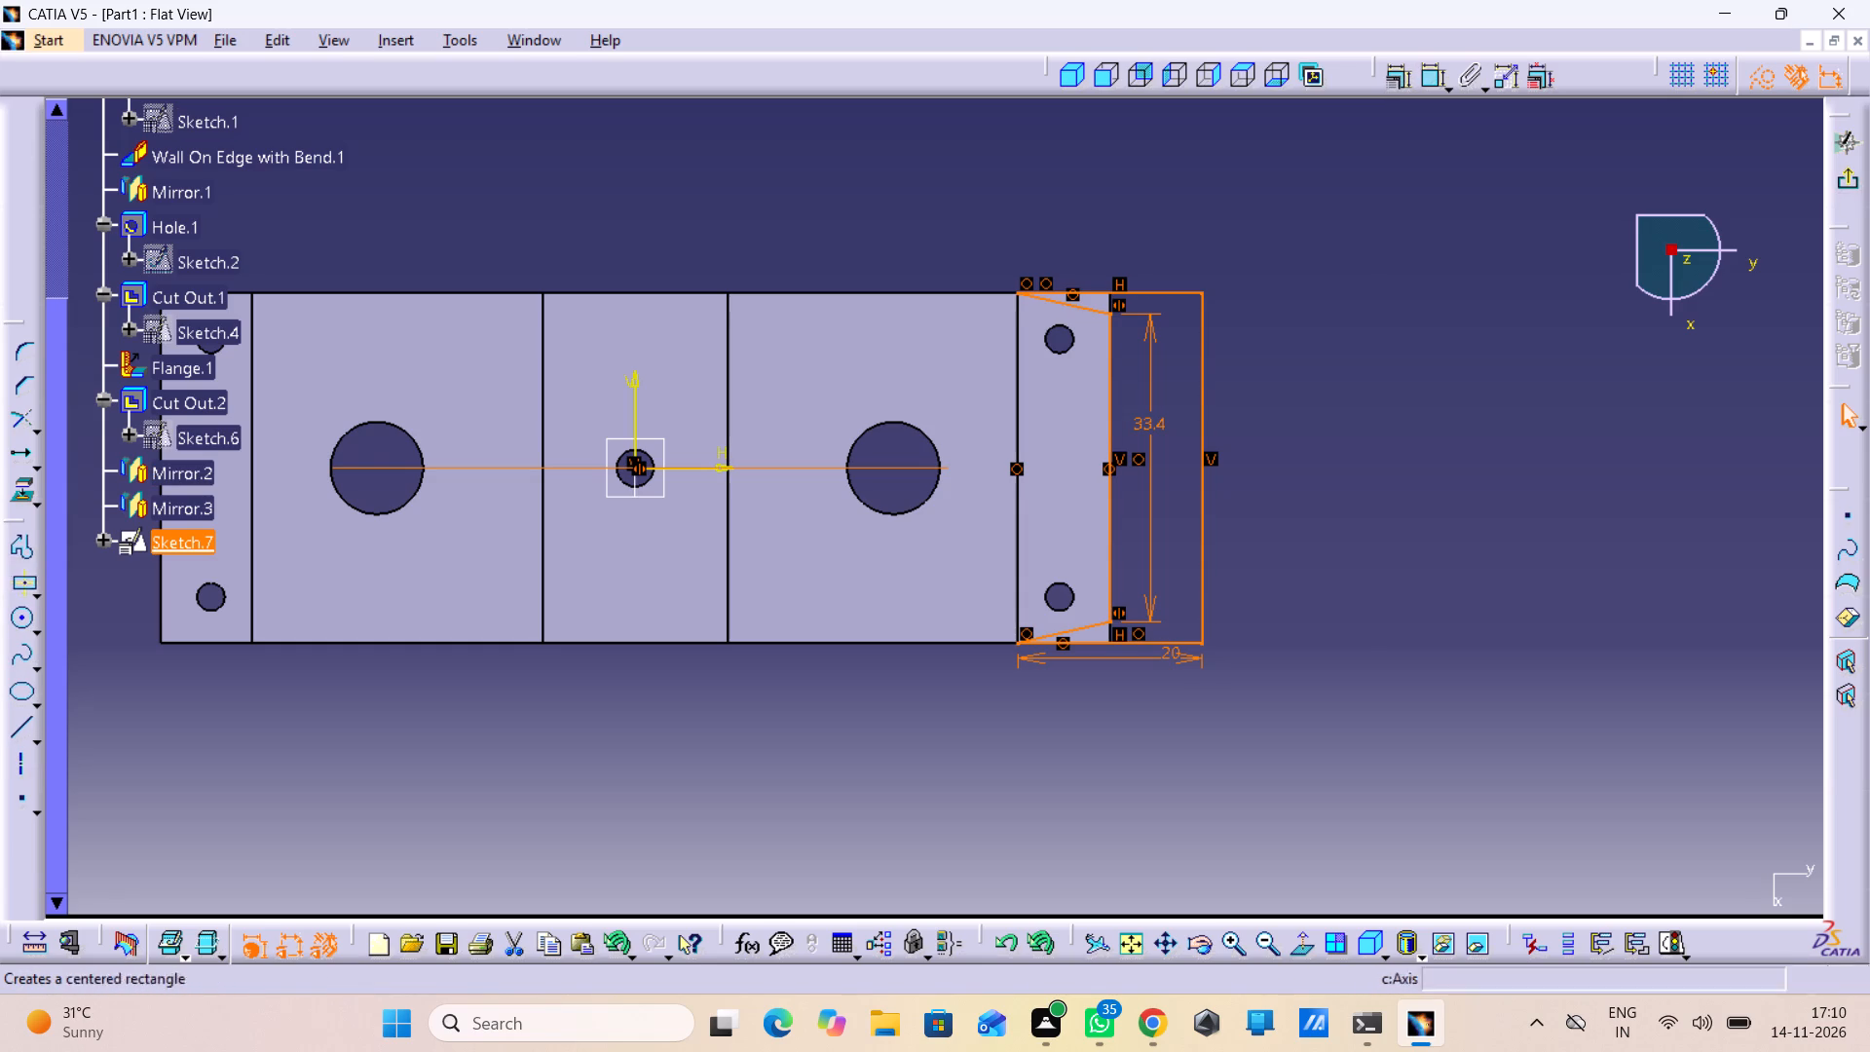
pyautogui.click(34, 465)
pyautogui.click(66, 490)
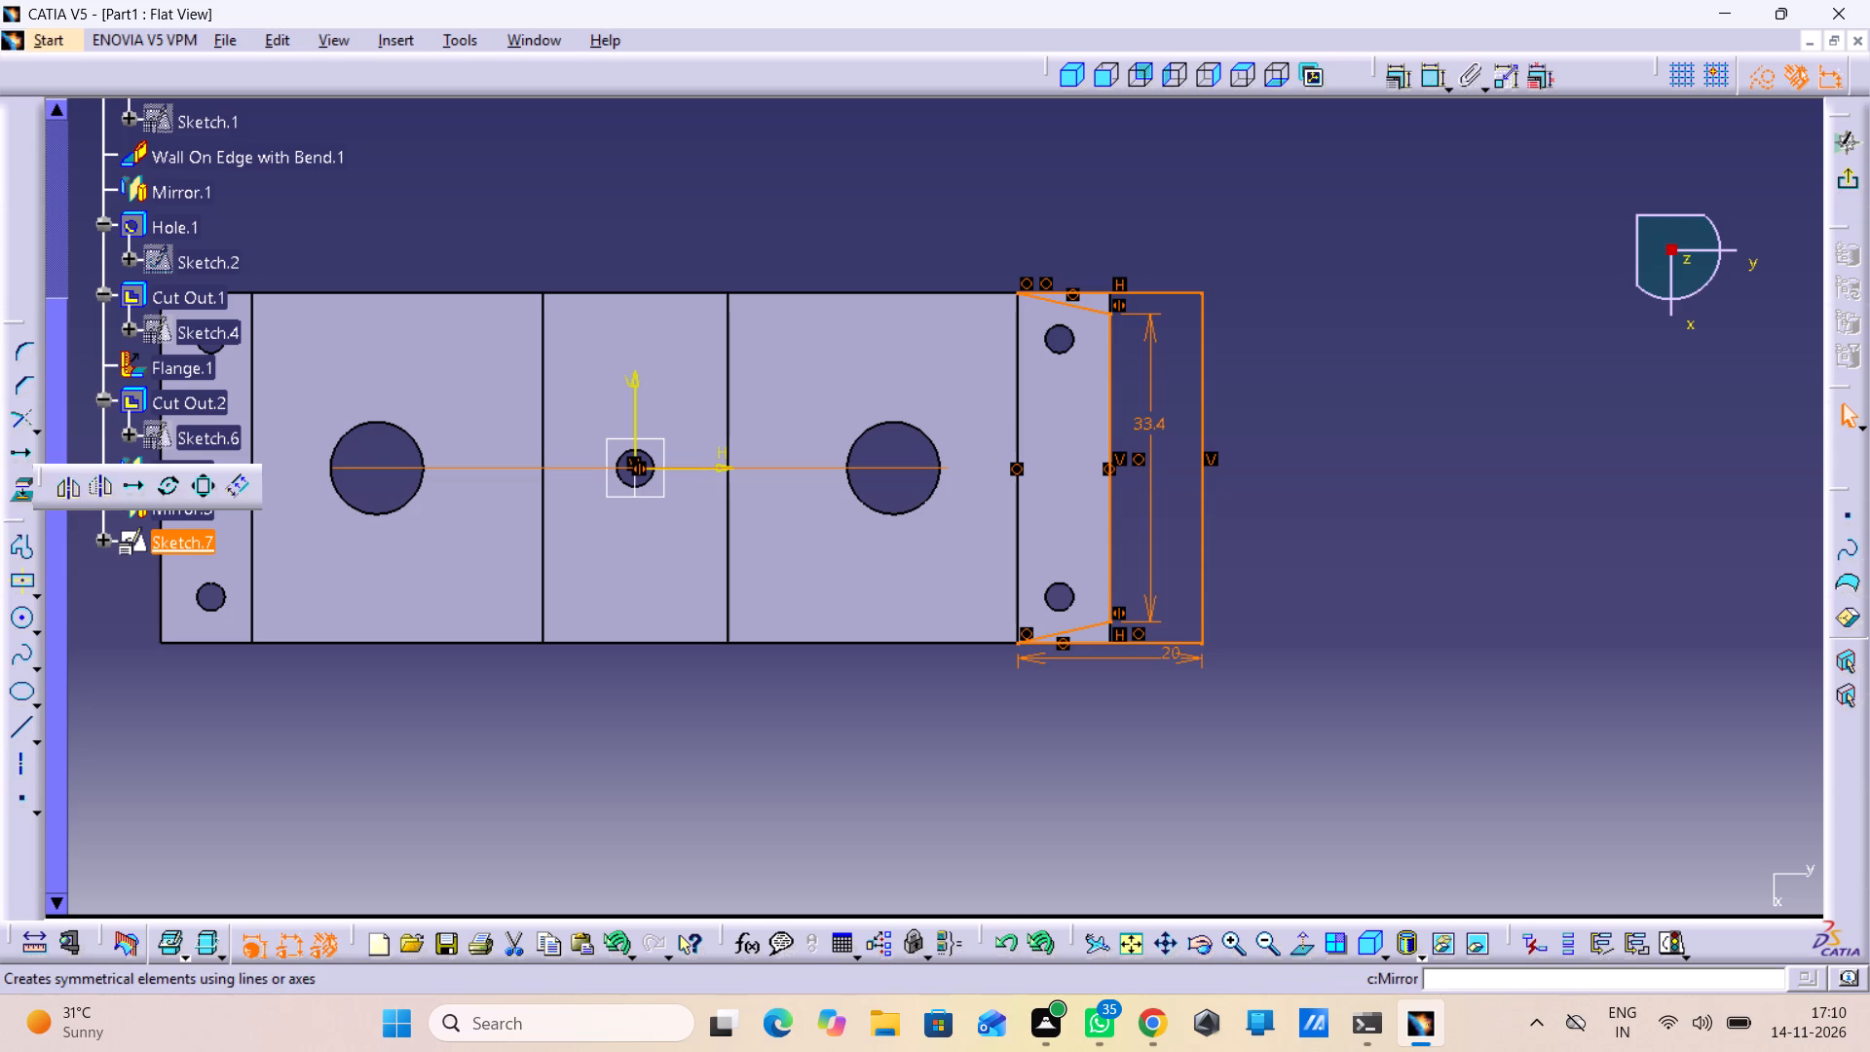
pyautogui.click(636, 405)
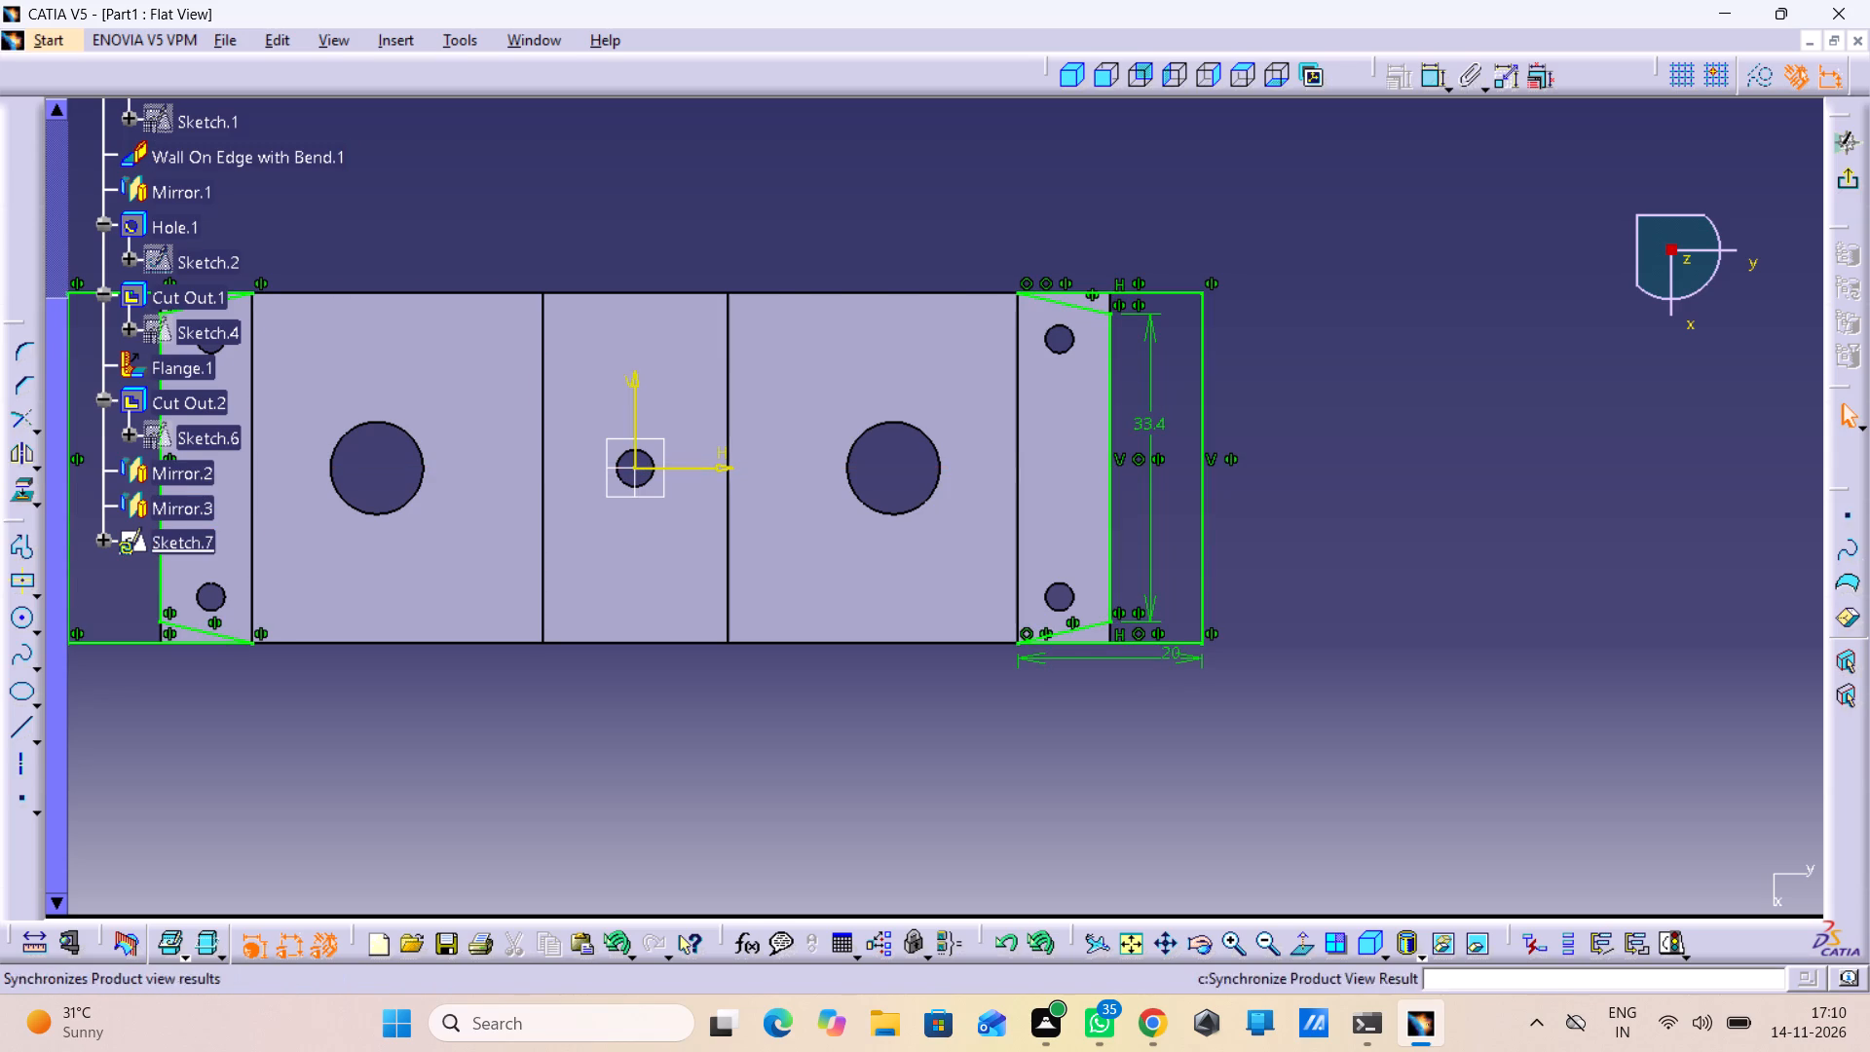
pyautogui.click(1844, 173)
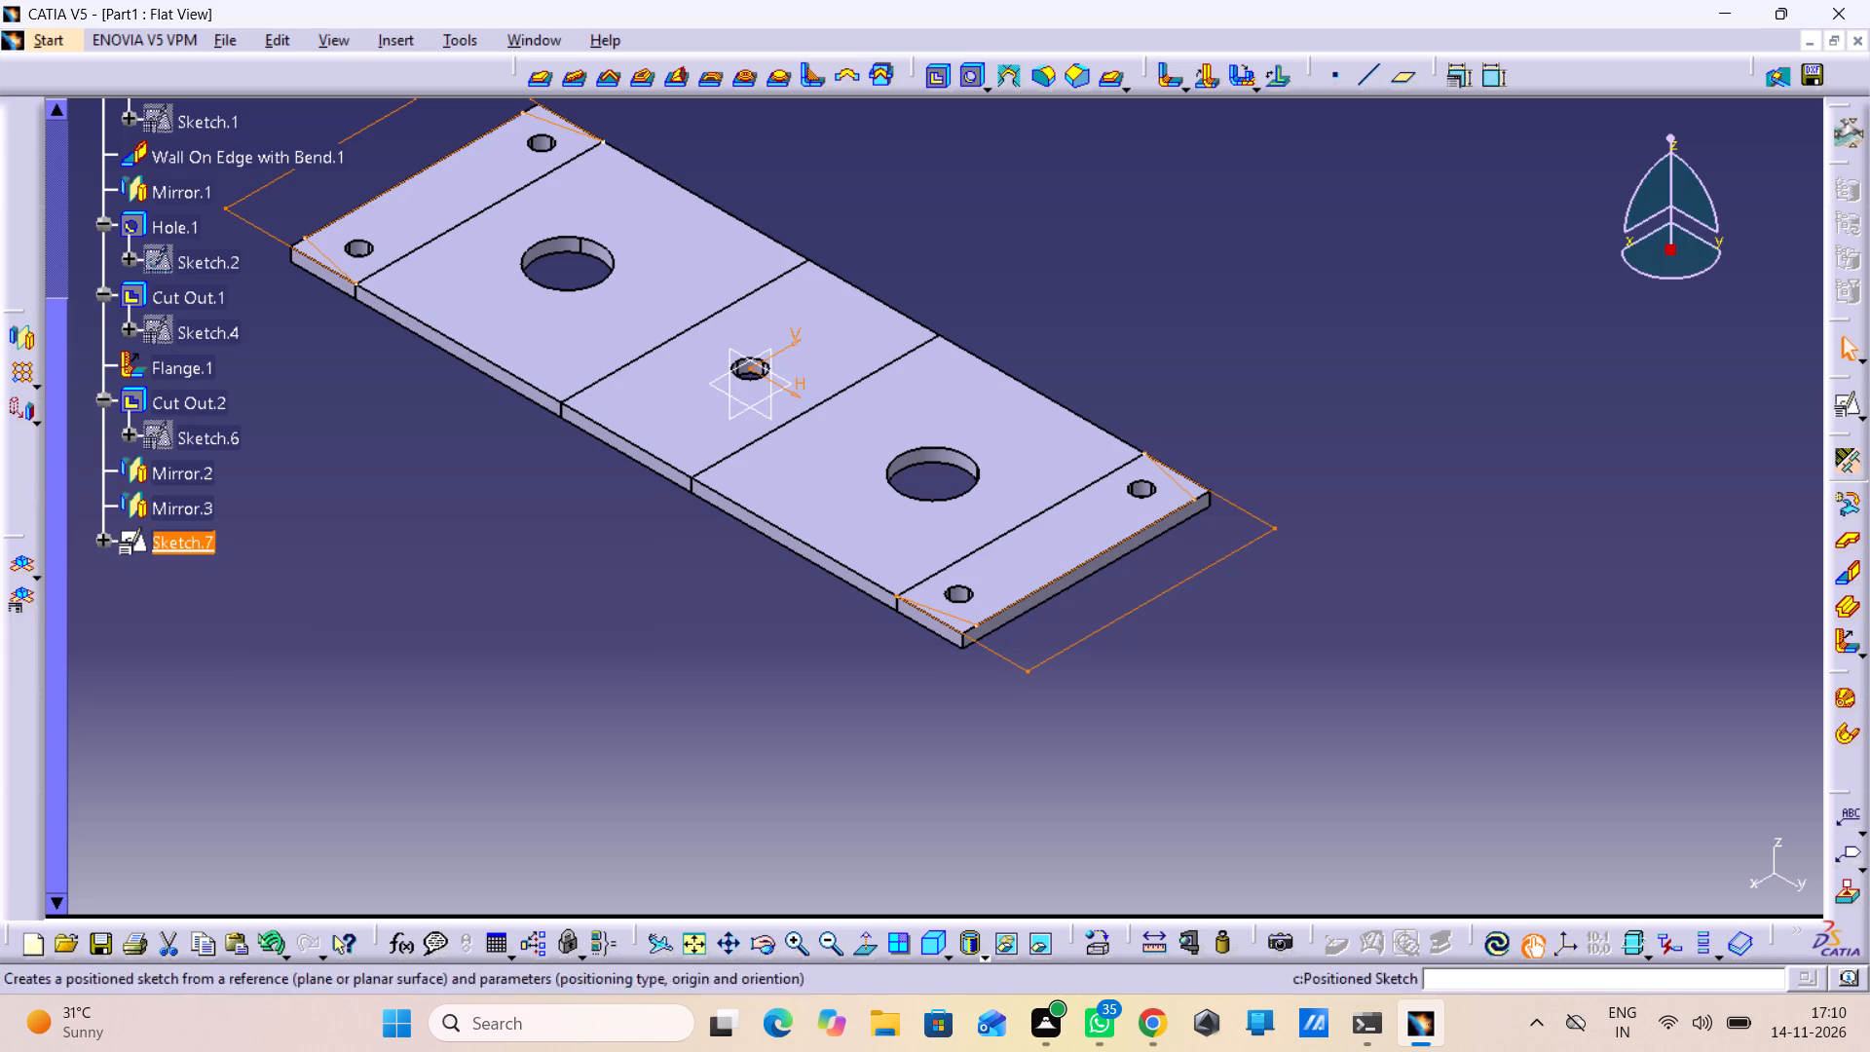
# Try a Sheetmetal standard Cut Out, up to next, from Sketch.7, and retry it with the cut side reversed.
pyautogui.click(930, 78)
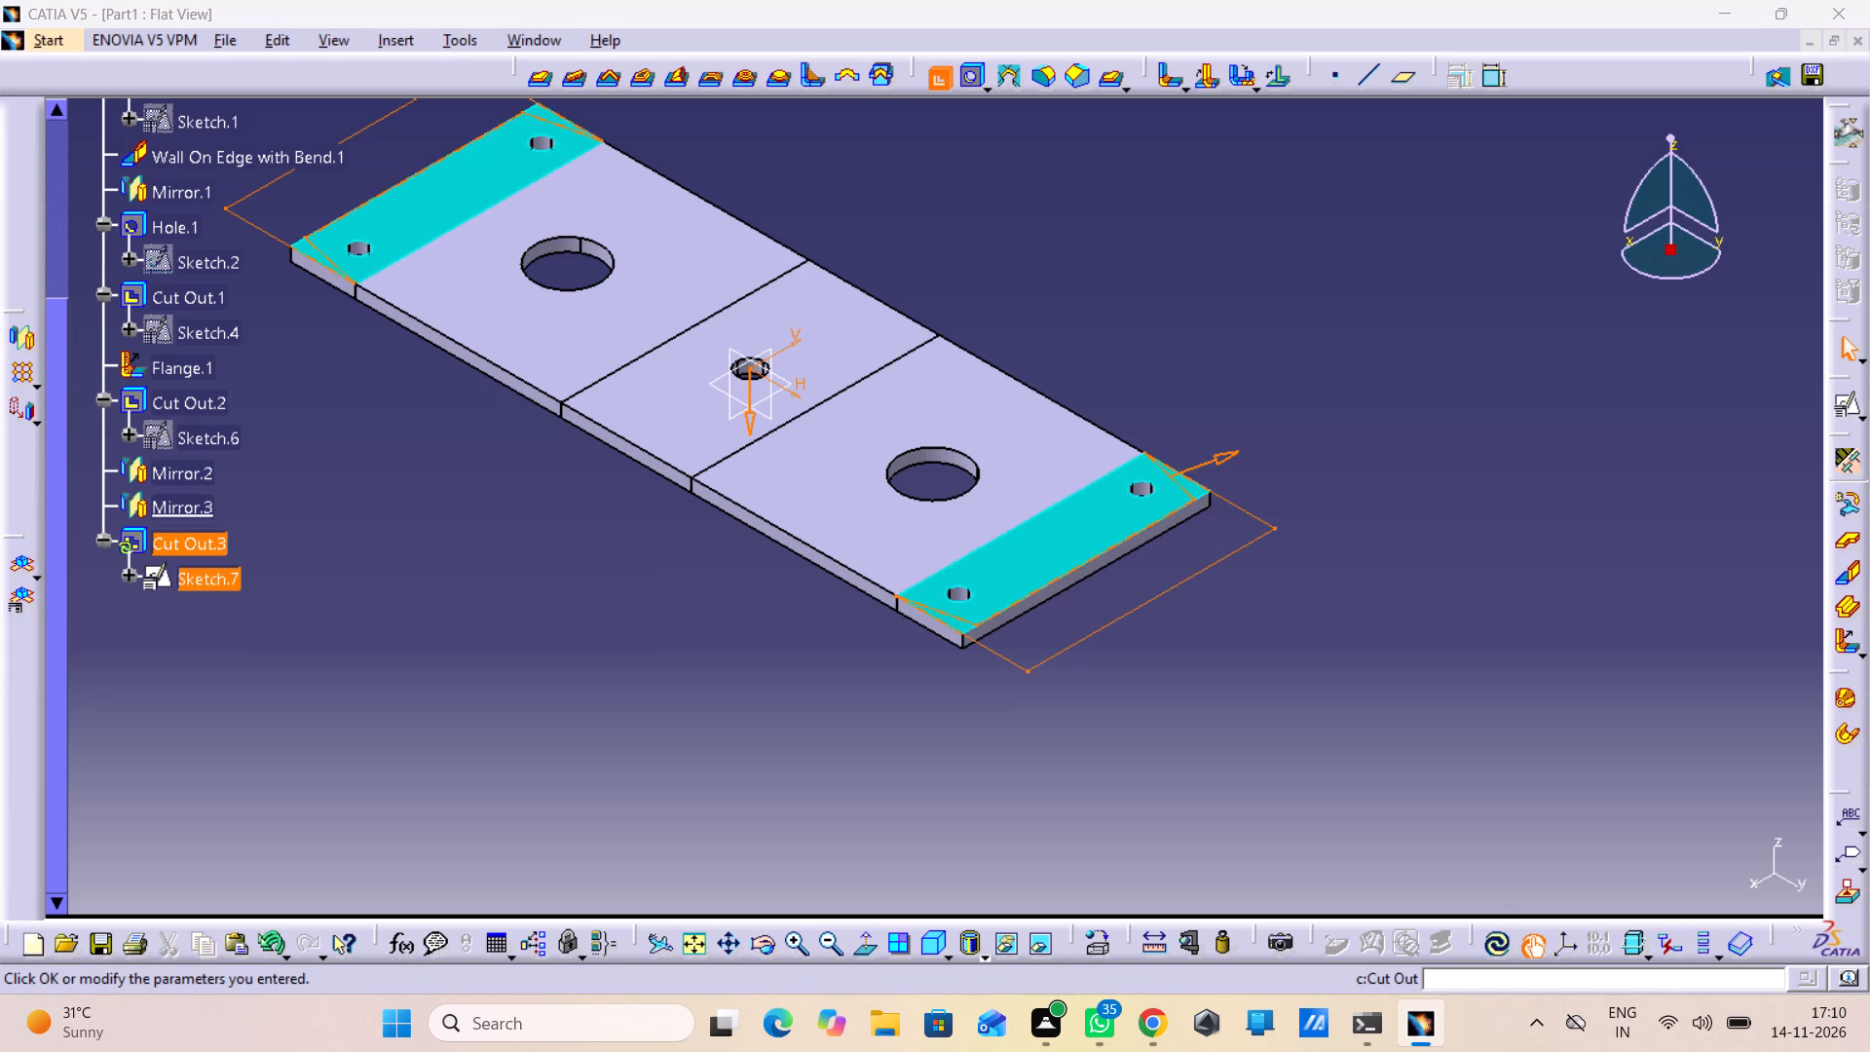
pyautogui.click(1560, 873)
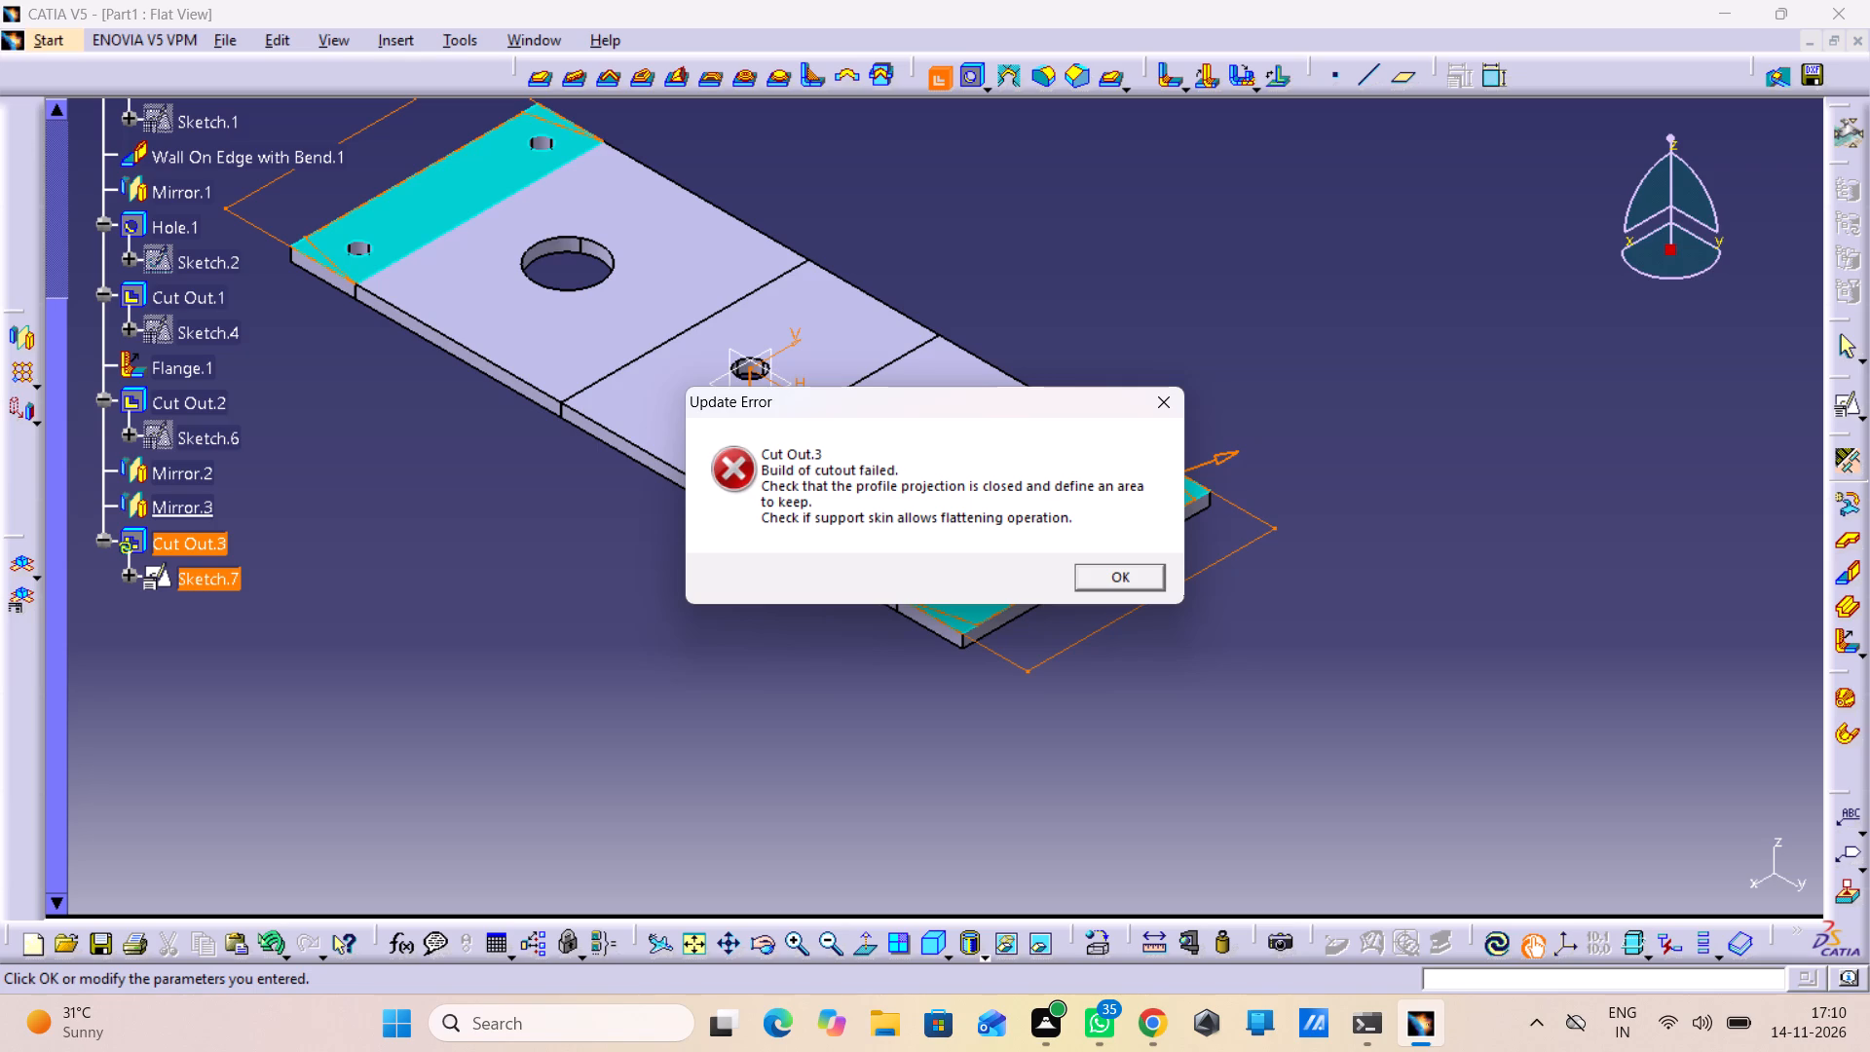
pyautogui.click(1103, 593)
pyautogui.click(1119, 580)
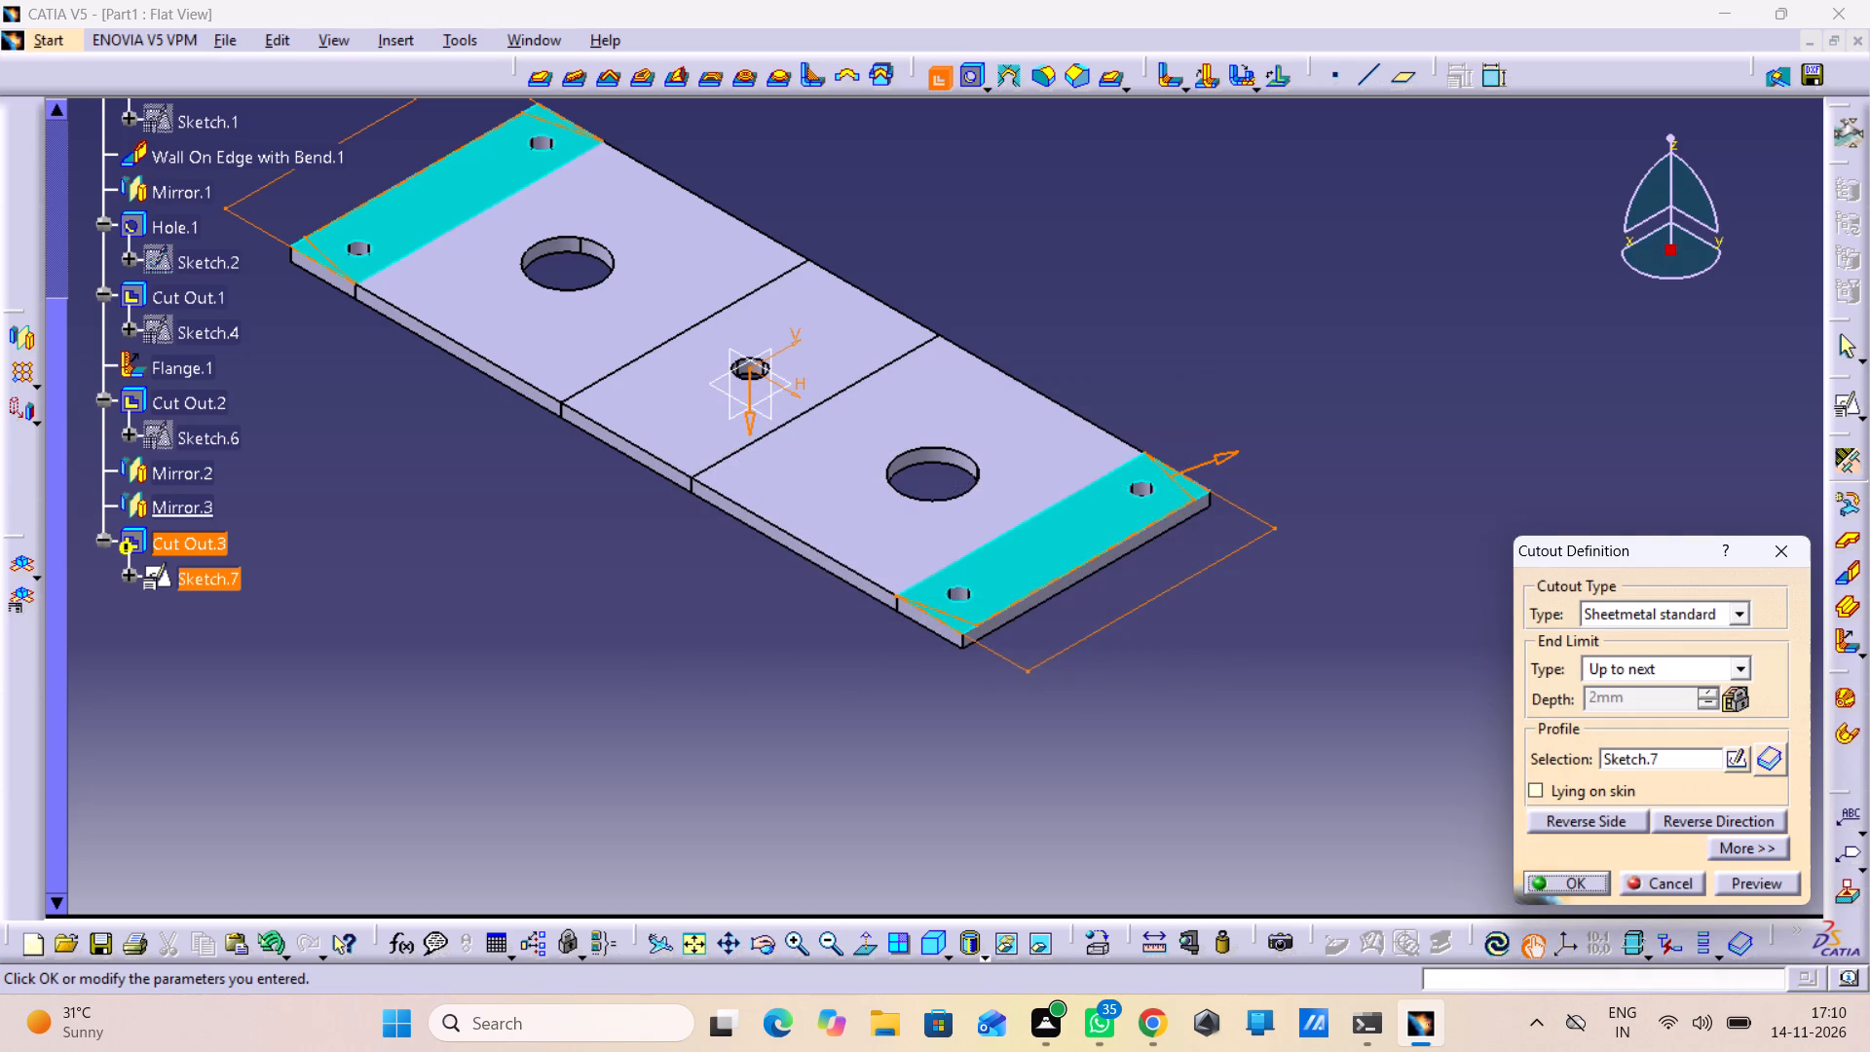
pyautogui.click(1228, 454)
pyautogui.click(1569, 883)
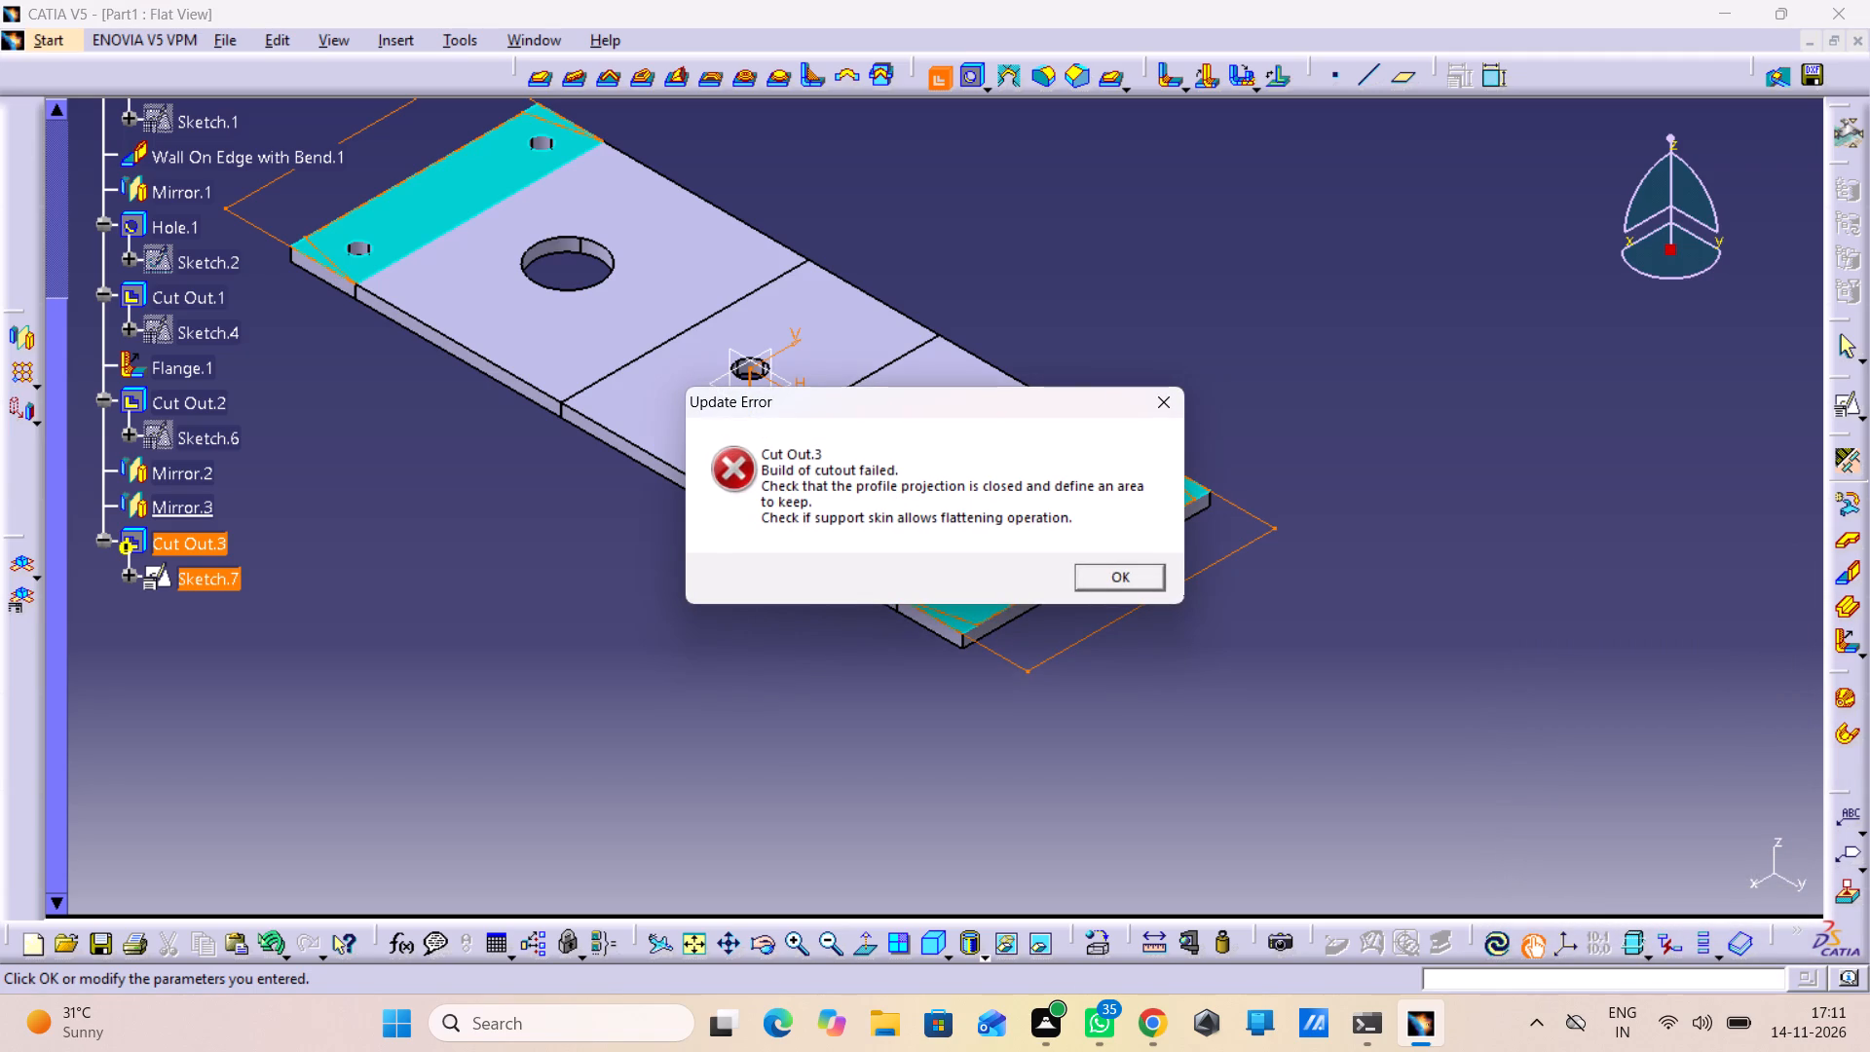
pyautogui.click(1103, 588)
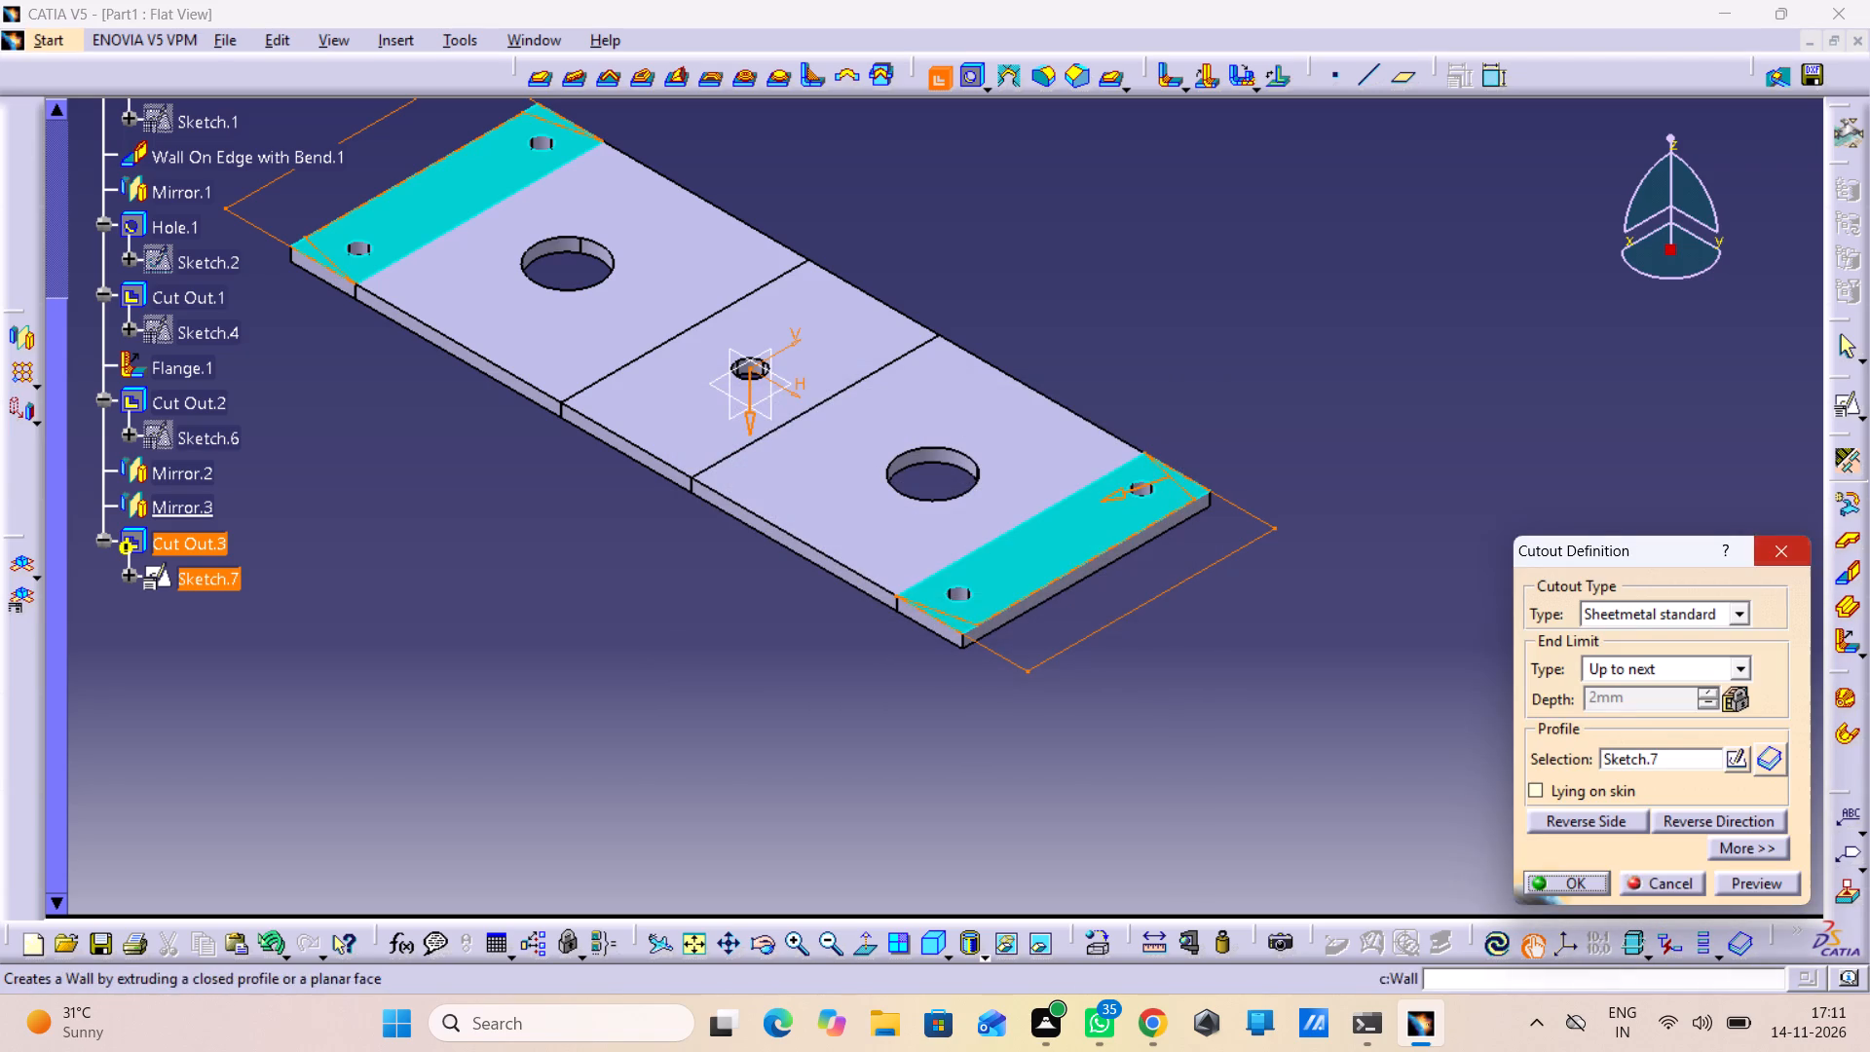
# Edit Sketch.7 from the cutout definition and delete the original profile's bottom and top horizontal lines.
pyautogui.click(1731, 756)
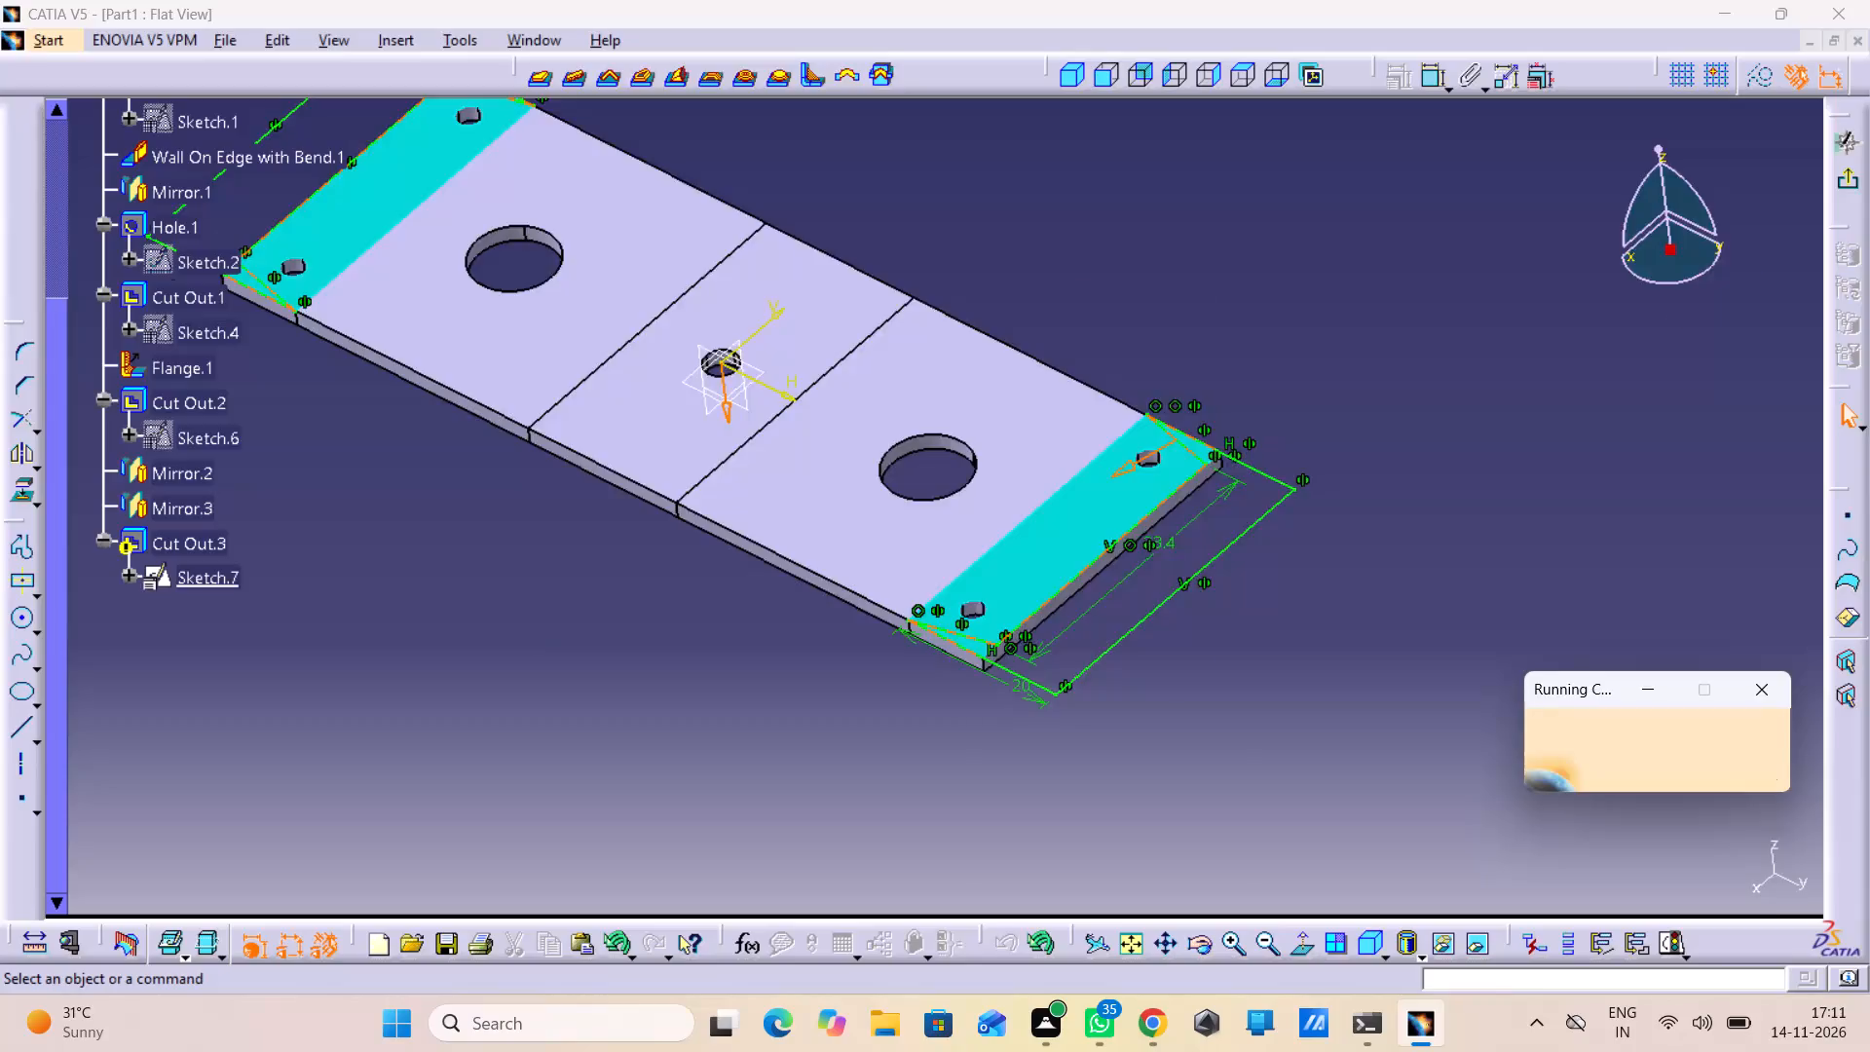
pyautogui.moveTo(1378, 690); pyautogui.dragTo(1433, 465, button='middle')
pyautogui.rightClick(1378, 690)
pyautogui.moveTo(1412, 470); pyautogui.dragTo(1274, 118, button='middle')
pyautogui.rightClick(1274, 118)
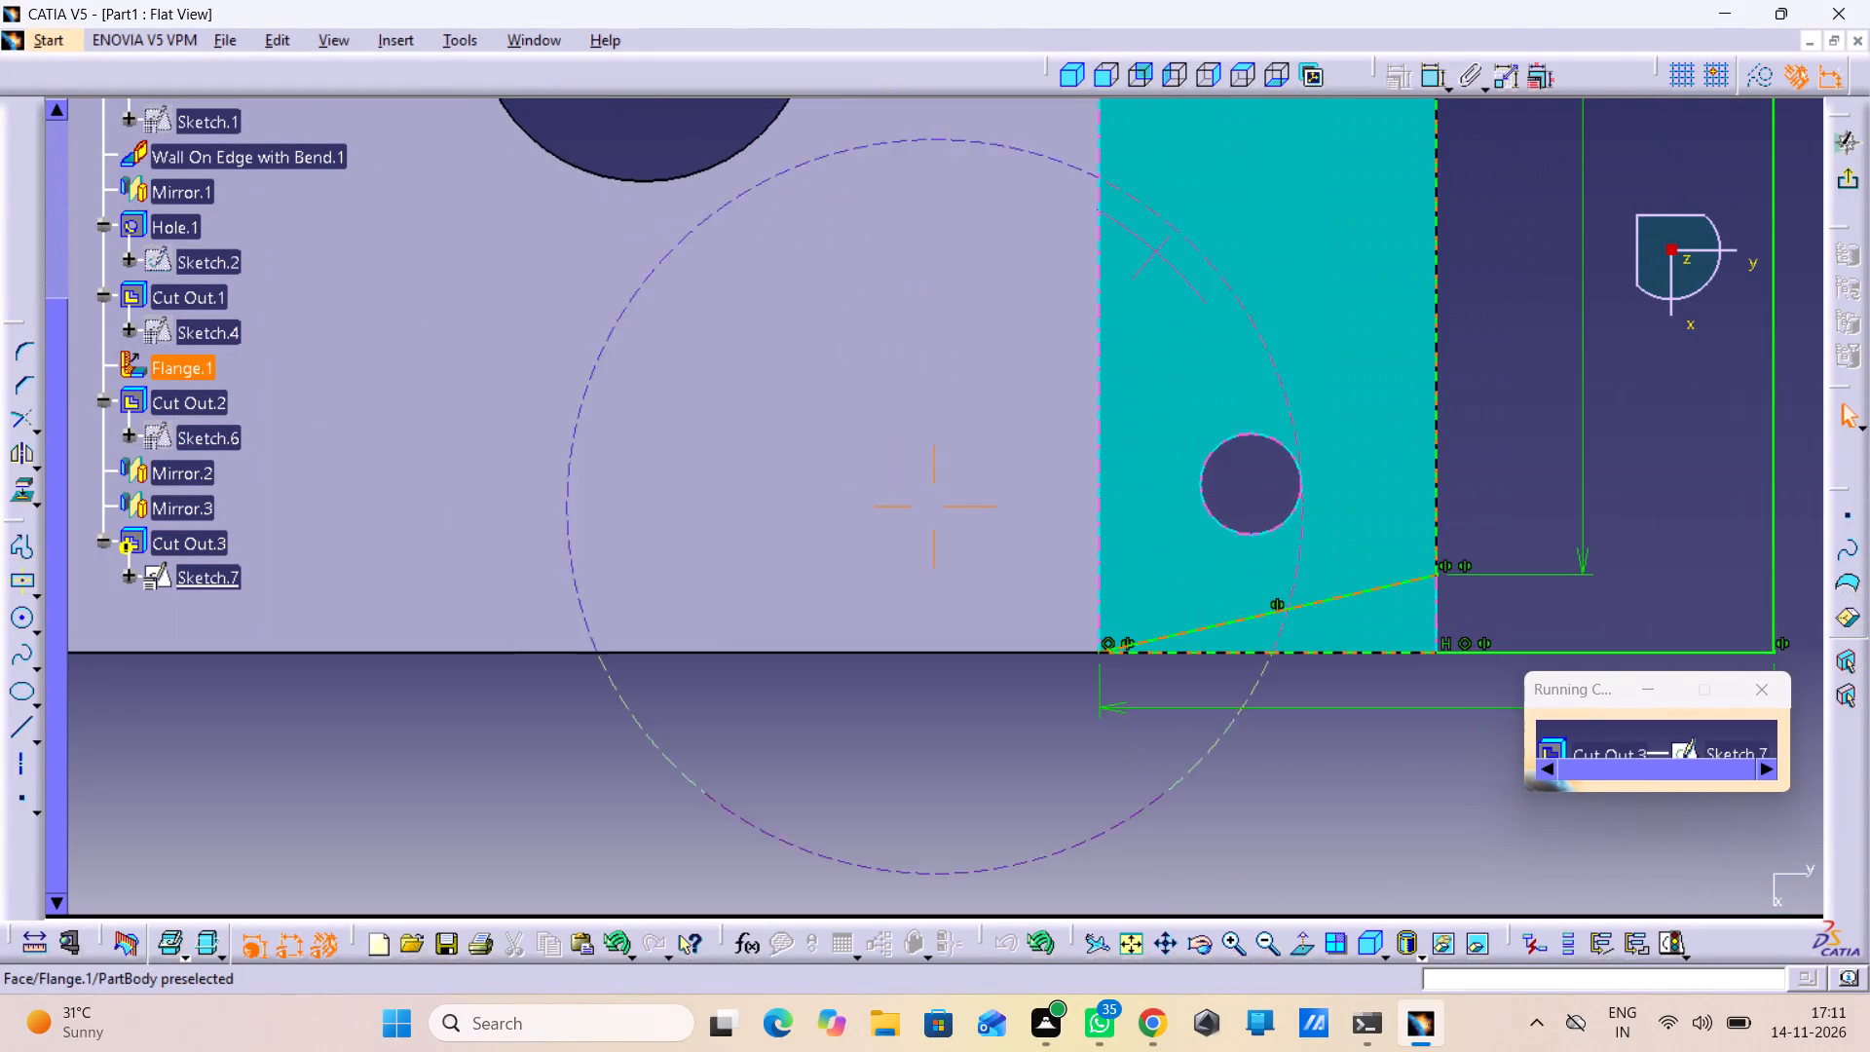
pyautogui.moveTo(1274, 118); pyautogui.dragTo(1328, 129, button='middle')
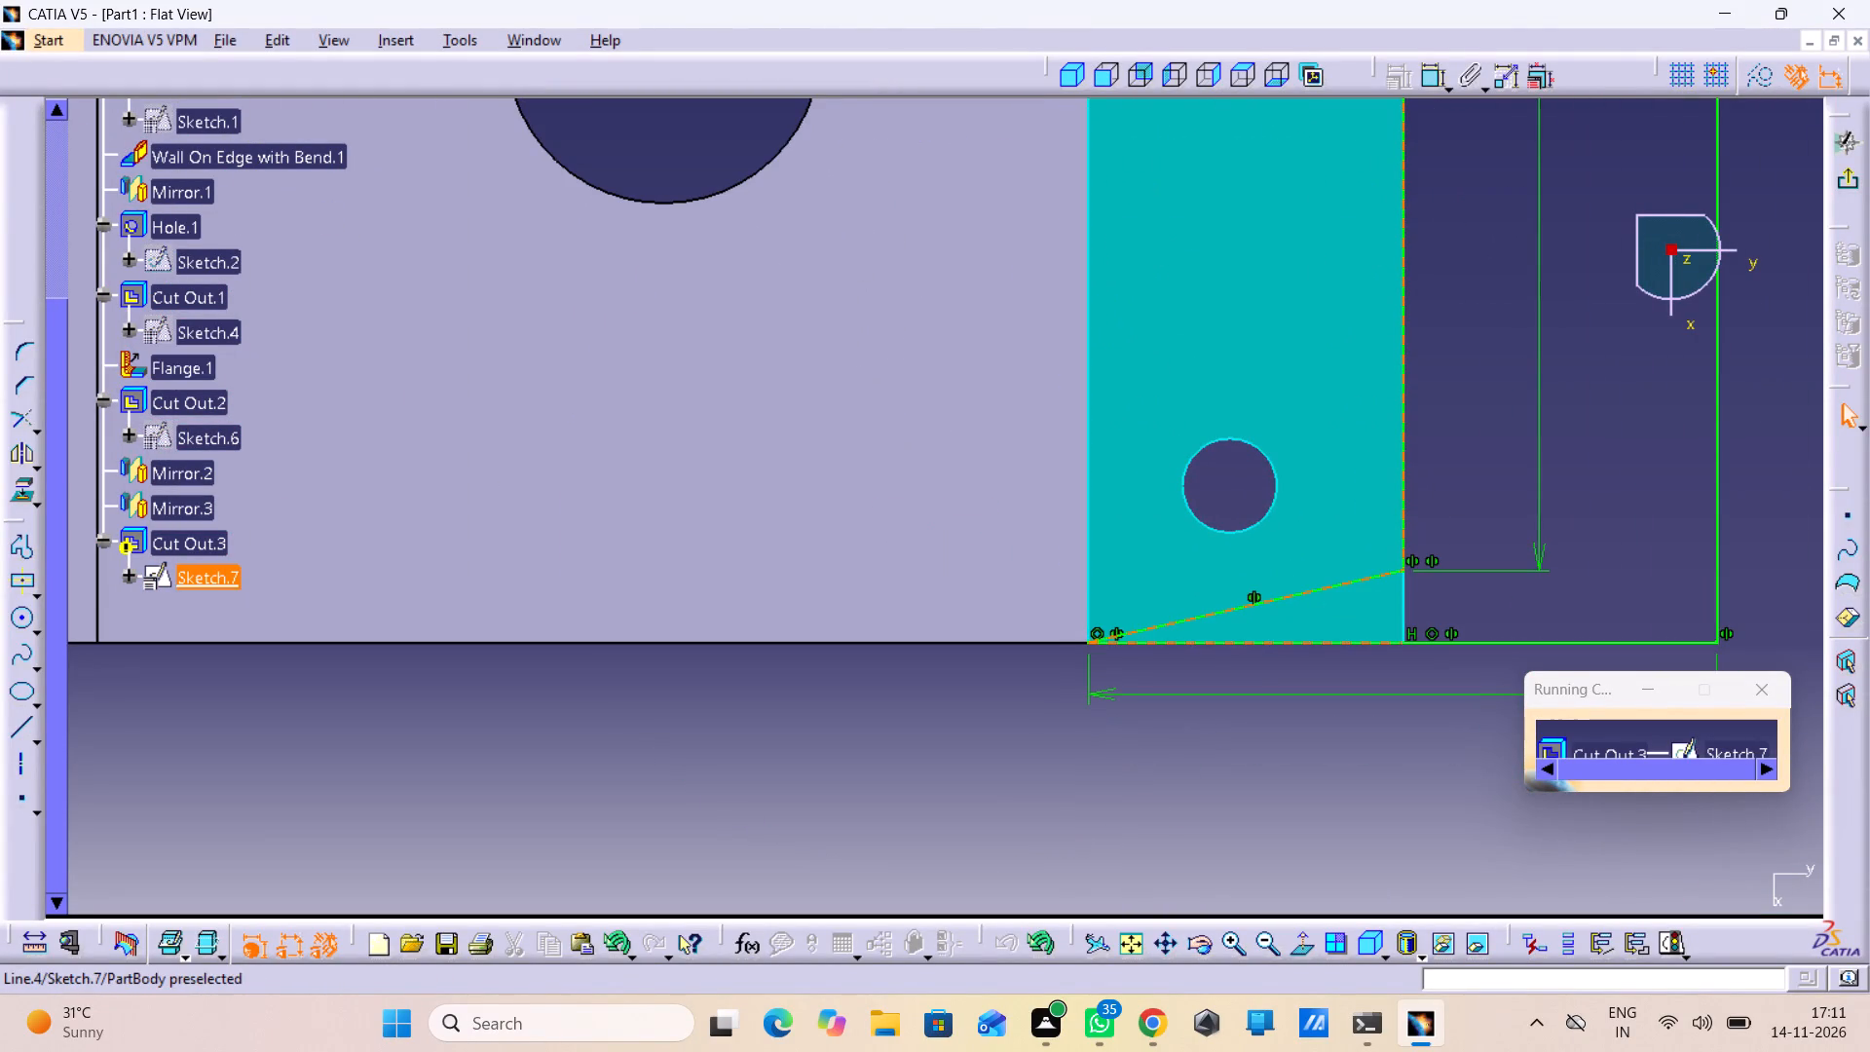
pyautogui.rightClick(1492, 644)
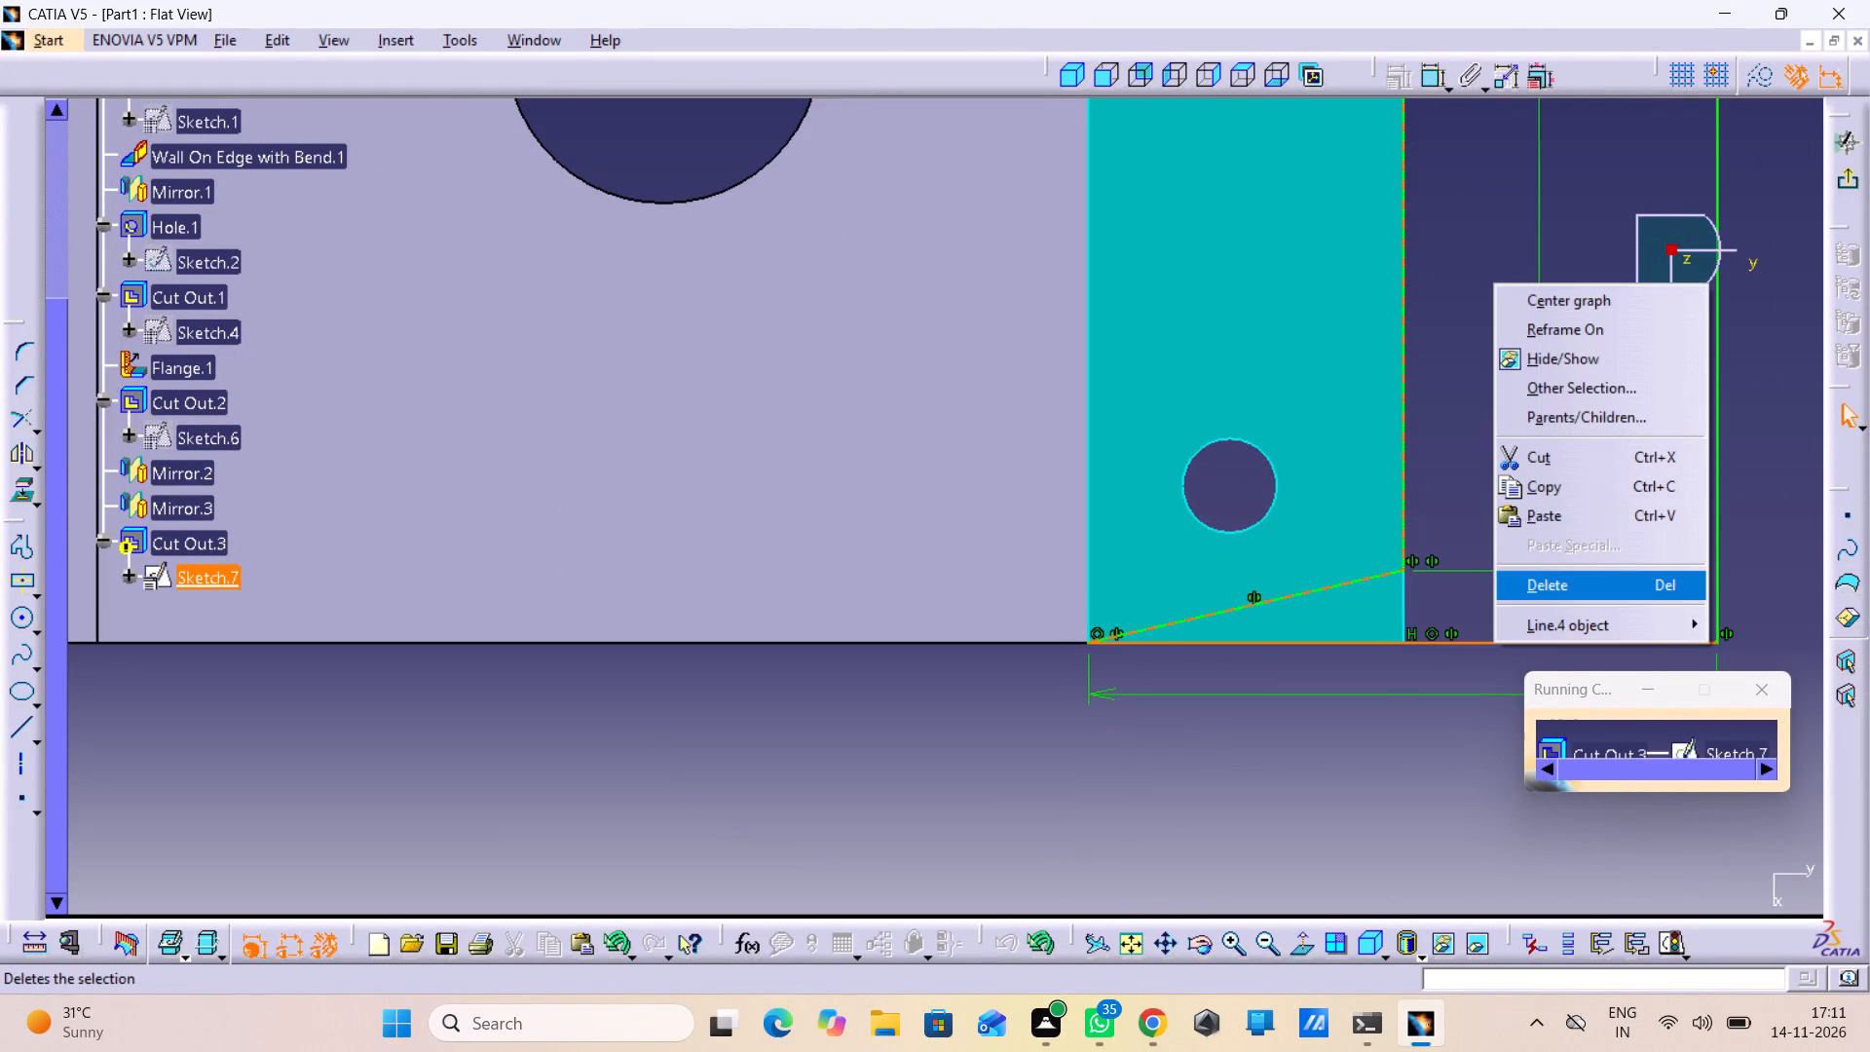
pyautogui.click(1549, 588)
pyautogui.moveTo(1281, 527); pyautogui.dragTo(1301, 676, button='middle')
pyautogui.rightClick(1281, 527)
pyautogui.moveTo(1294, 298); pyautogui.dragTo(1319, 478, button='middle')
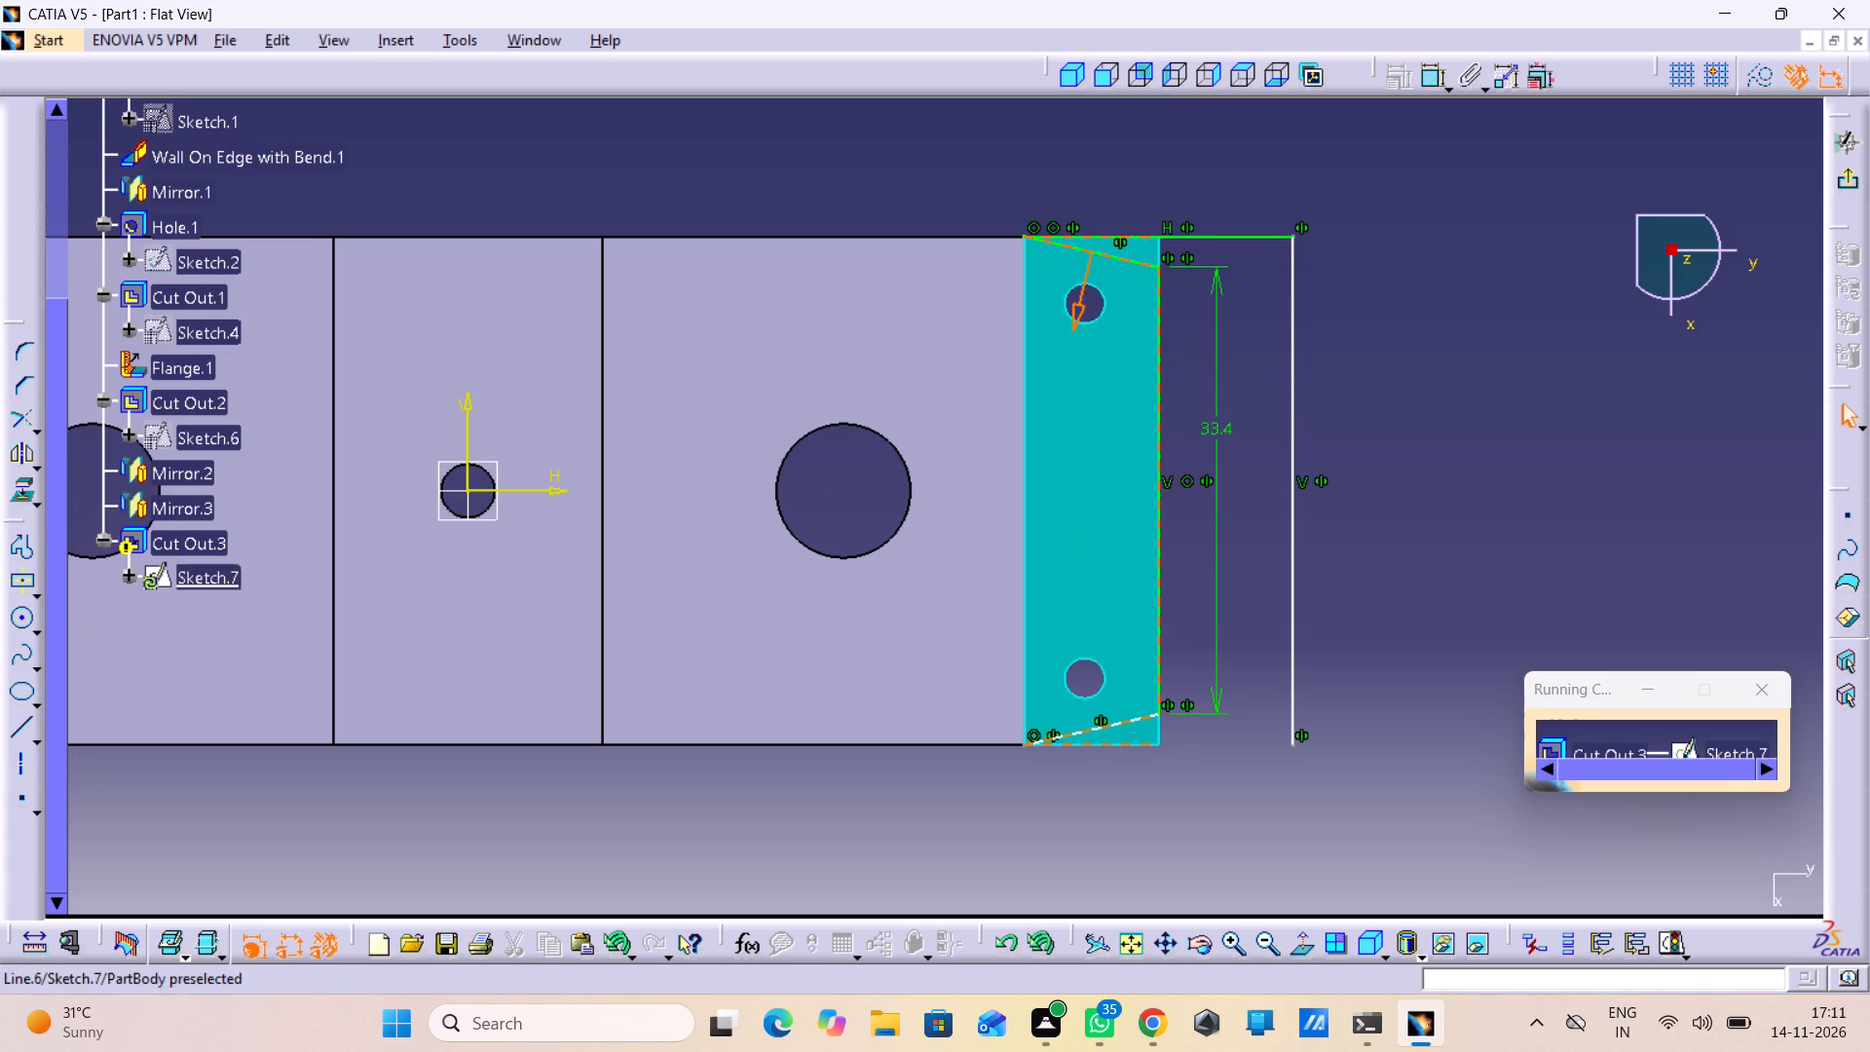
pyautogui.rightClick(1237, 232)
pyautogui.click(1402, 542)
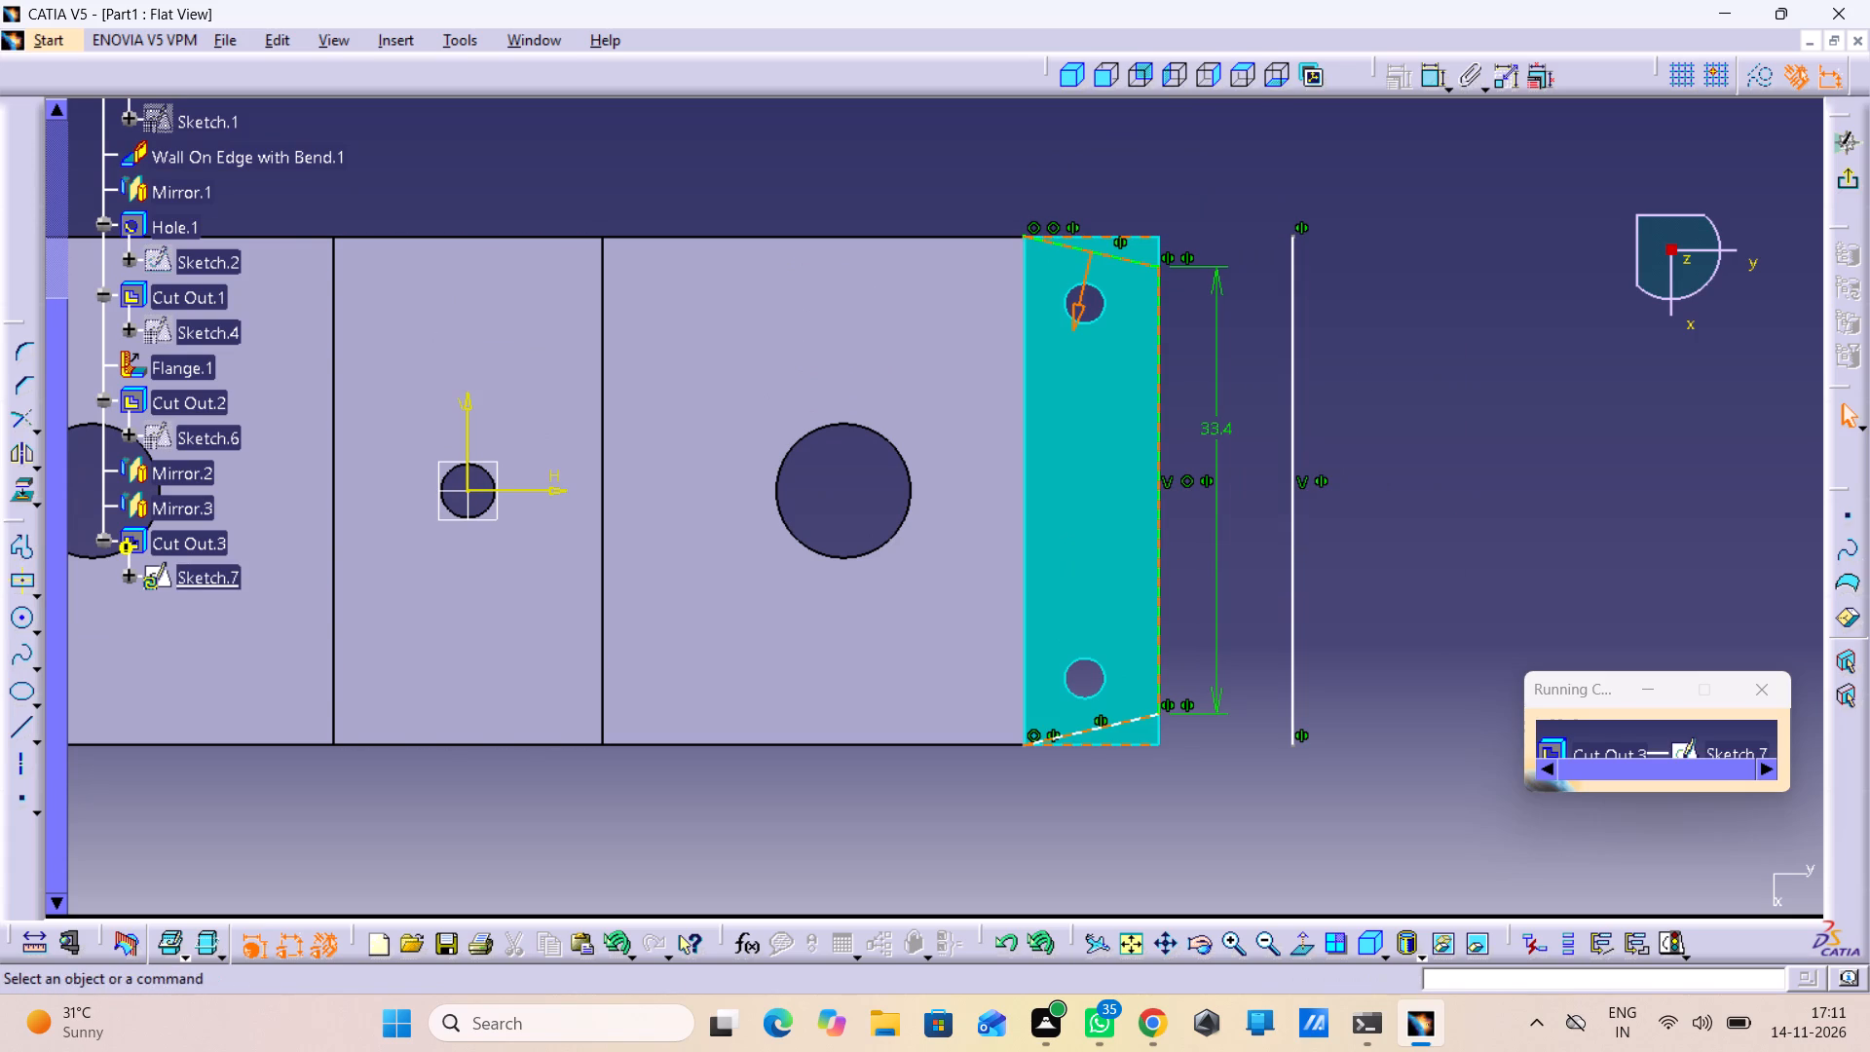
# Draw a profile from the flange's upper inner corner: a vertical line about 2.4 mm up and a horizontal line about 20 mm outward.
pyautogui.click(25, 556)
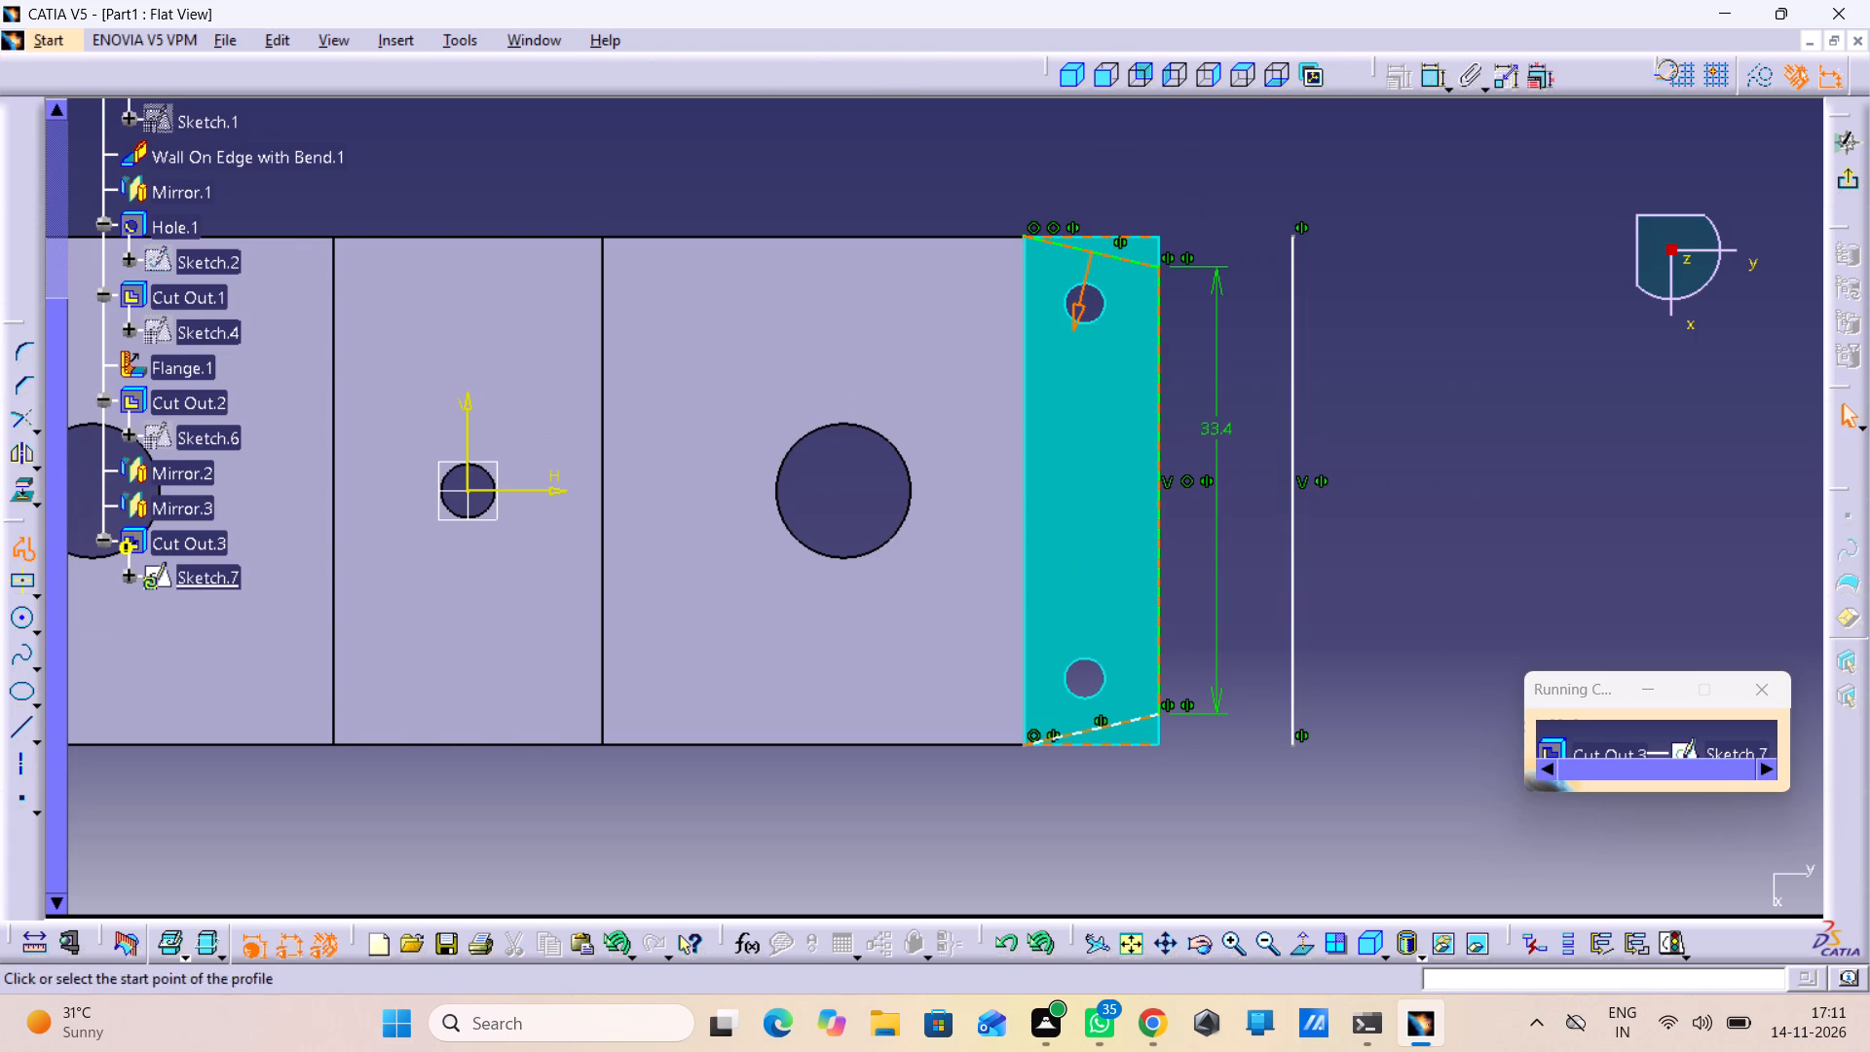
pyautogui.moveTo(1287, 425); pyautogui.dragTo(1320, 333, button='middle')
pyautogui.rightClick(1287, 425)
pyautogui.moveTo(1296, 513); pyautogui.dragTo(1279, 618, button='middle')
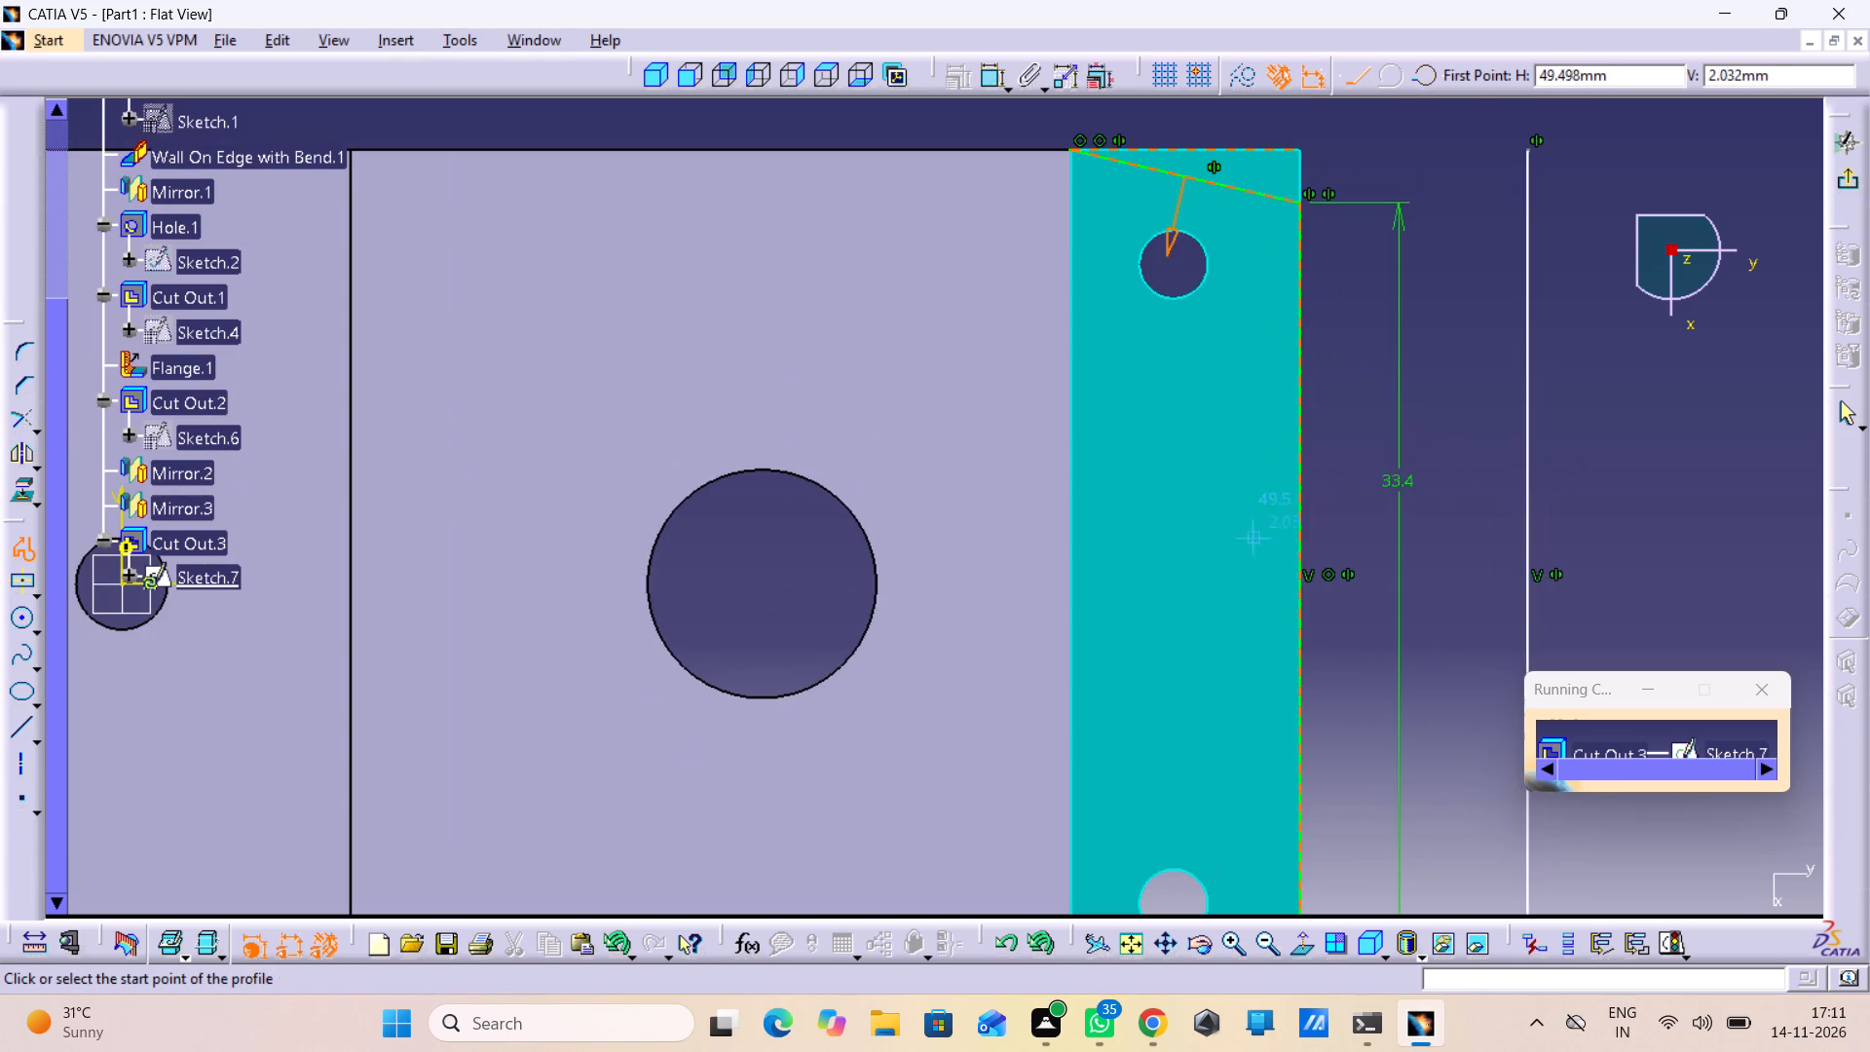
pyautogui.click(1068, 150)
pyautogui.moveTo(1055, 138); pyautogui.dragTo(1055, 264, button='middle')
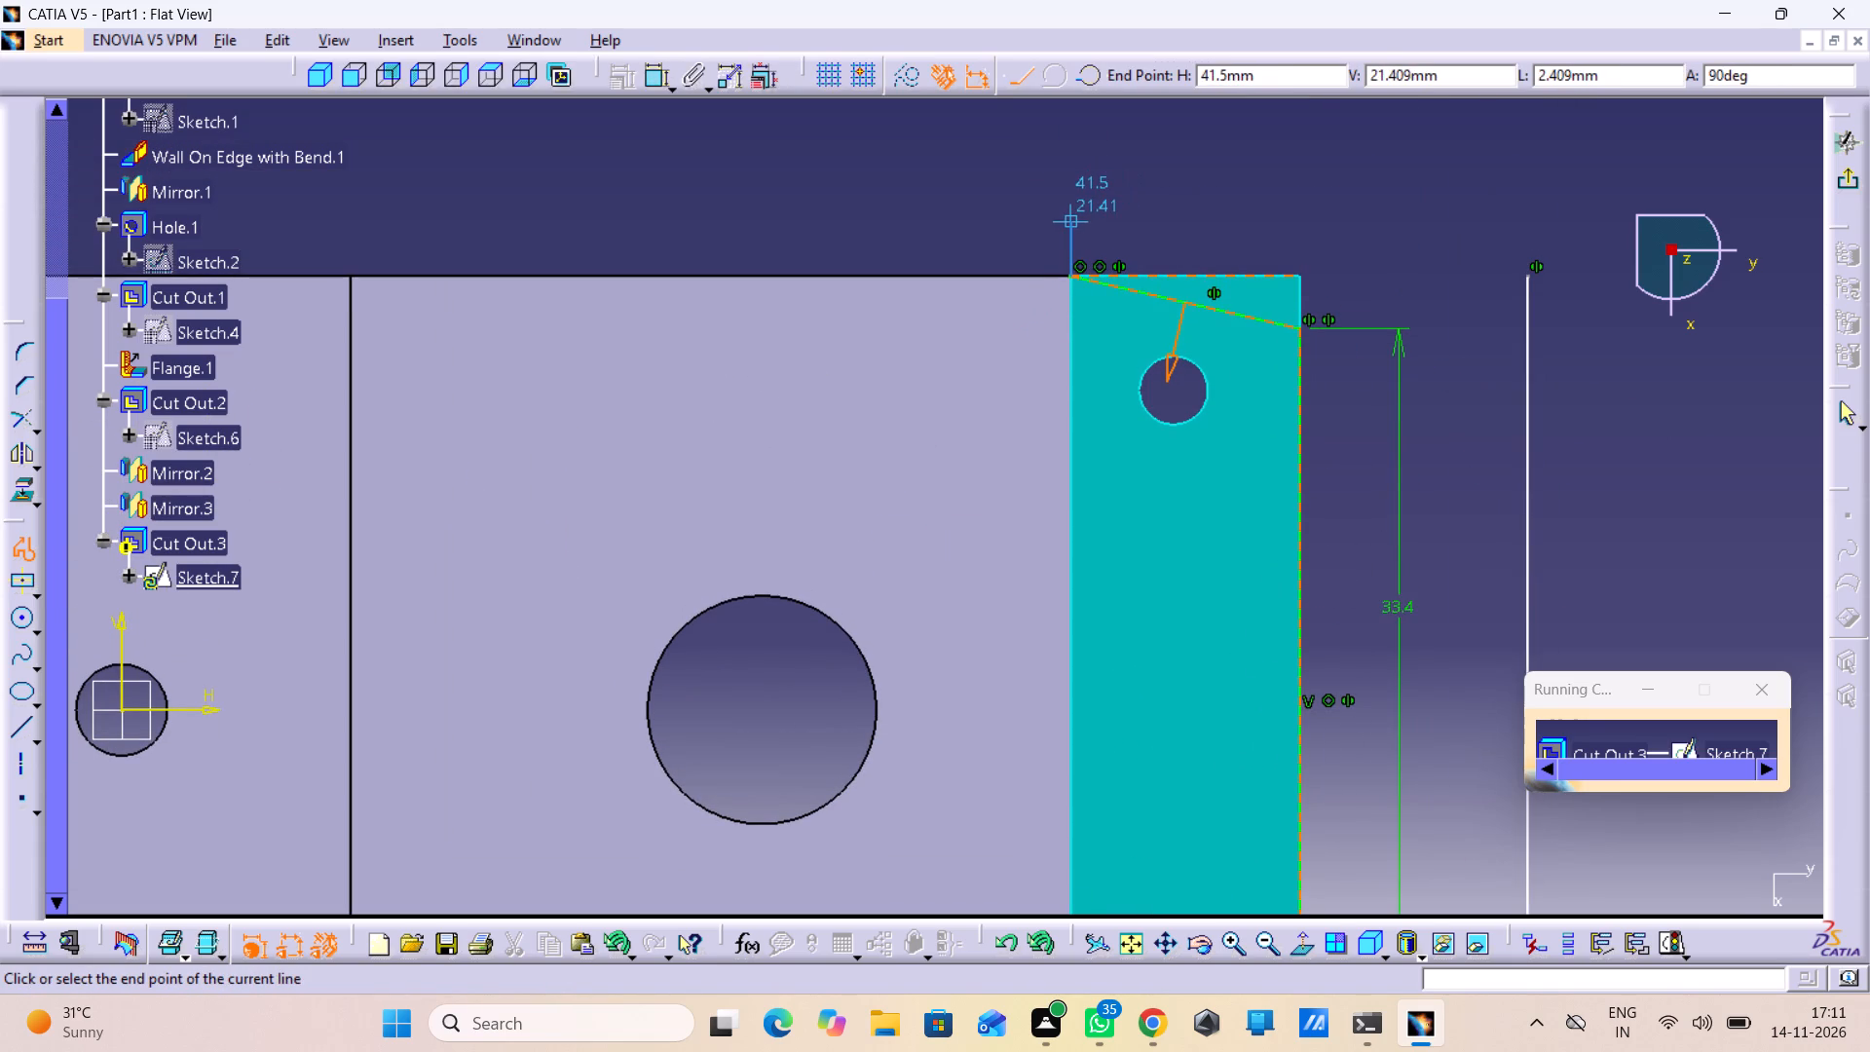
pyautogui.click(1071, 221)
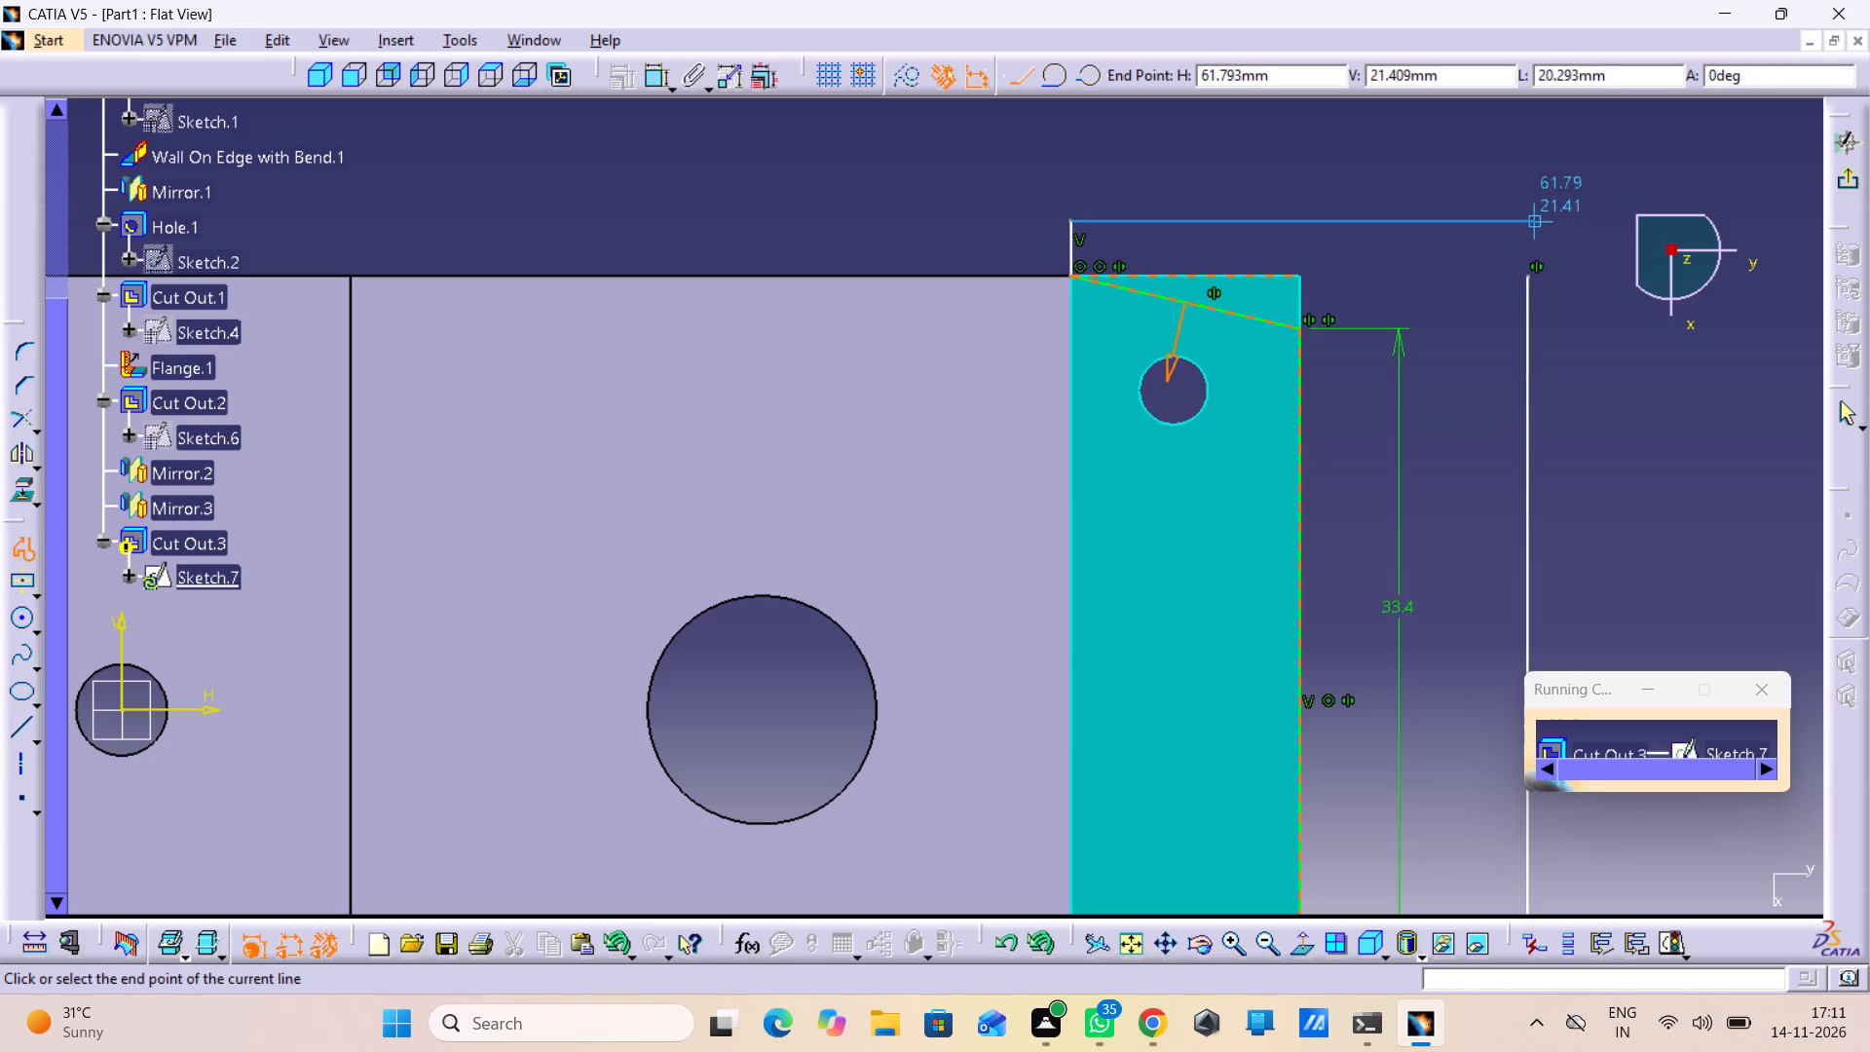
pyautogui.click(1532, 220)
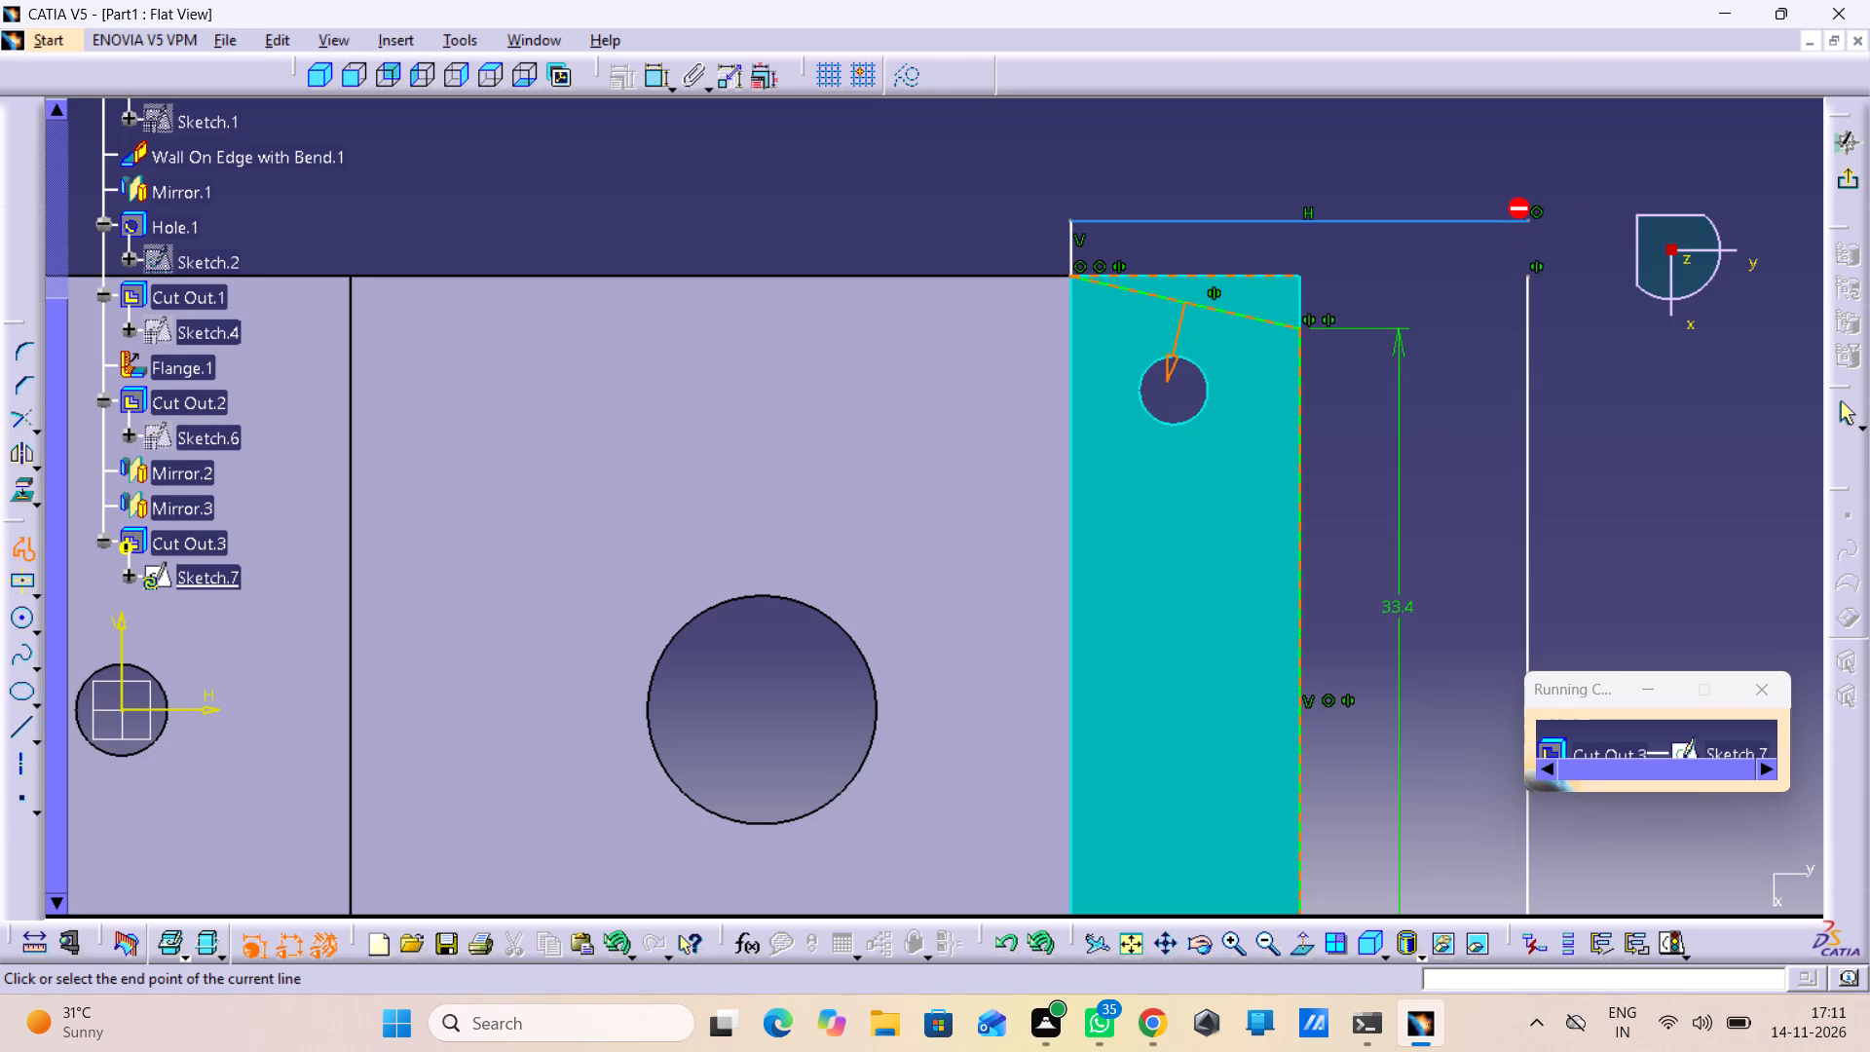
pyautogui.click(1845, 417)
pyautogui.click(1713, 436)
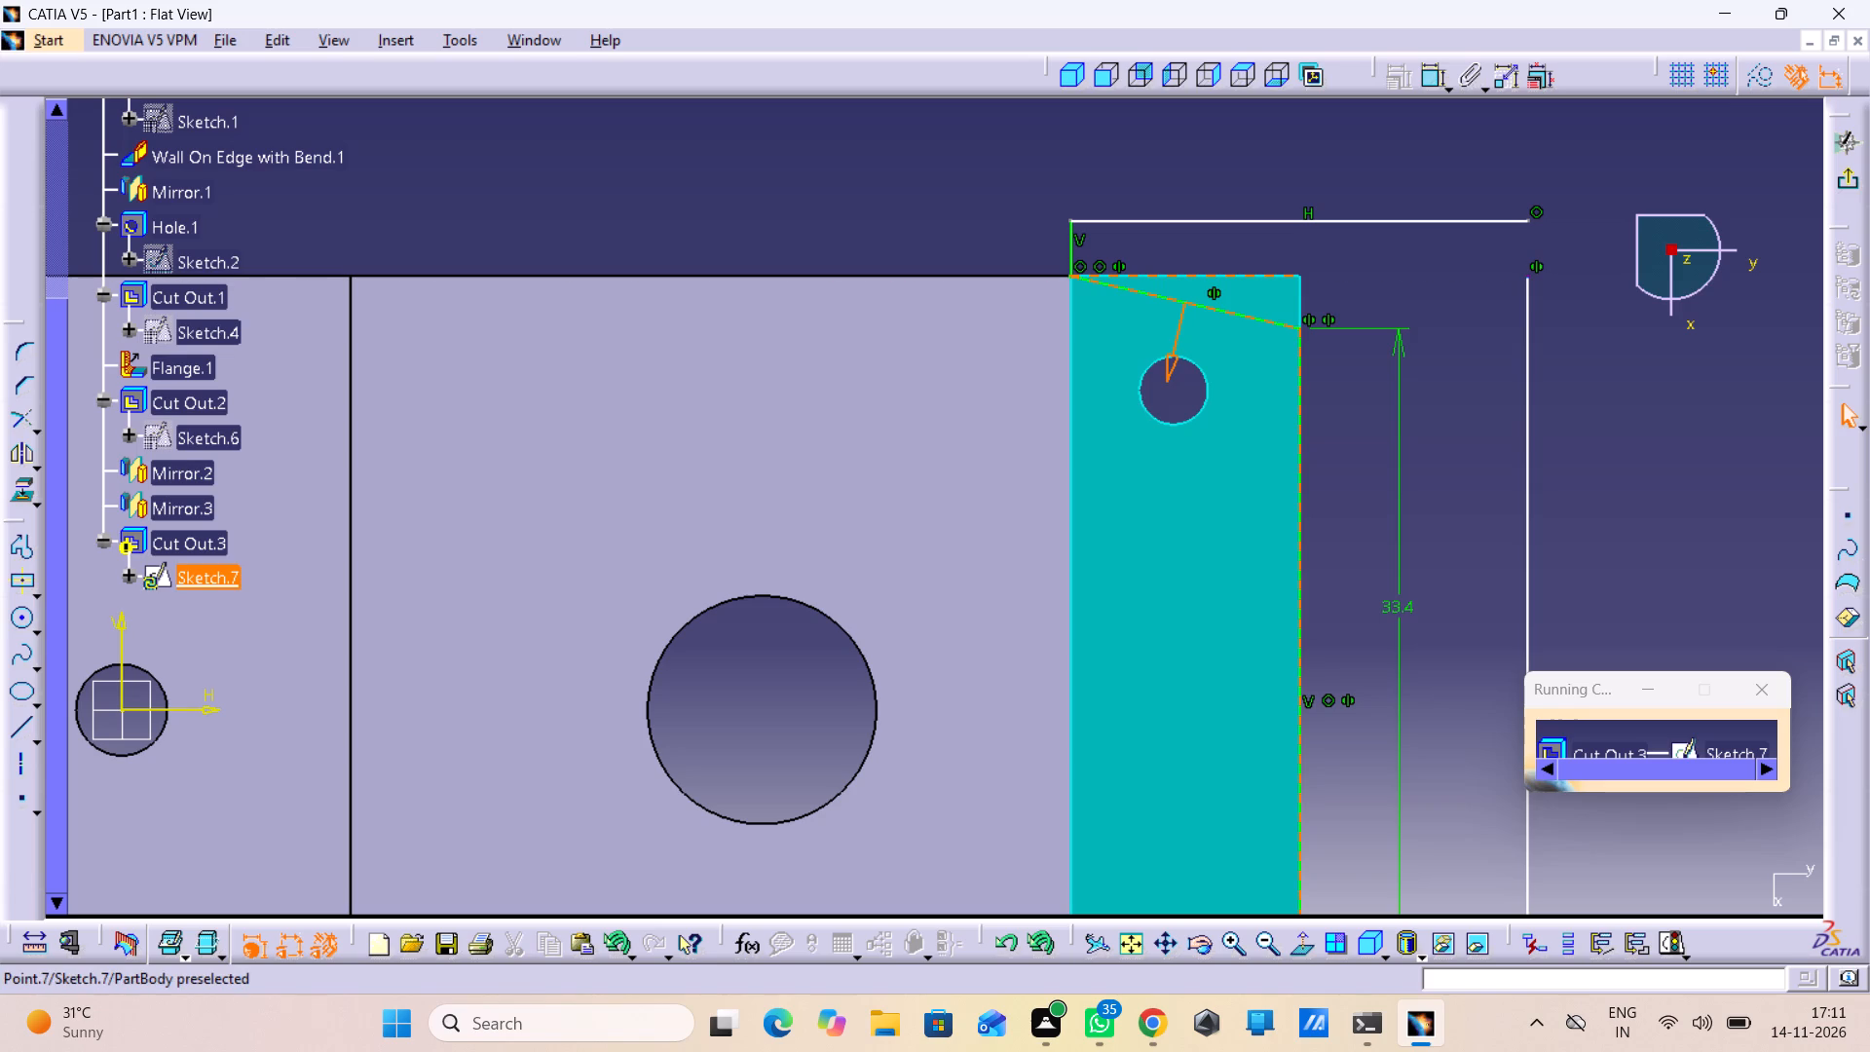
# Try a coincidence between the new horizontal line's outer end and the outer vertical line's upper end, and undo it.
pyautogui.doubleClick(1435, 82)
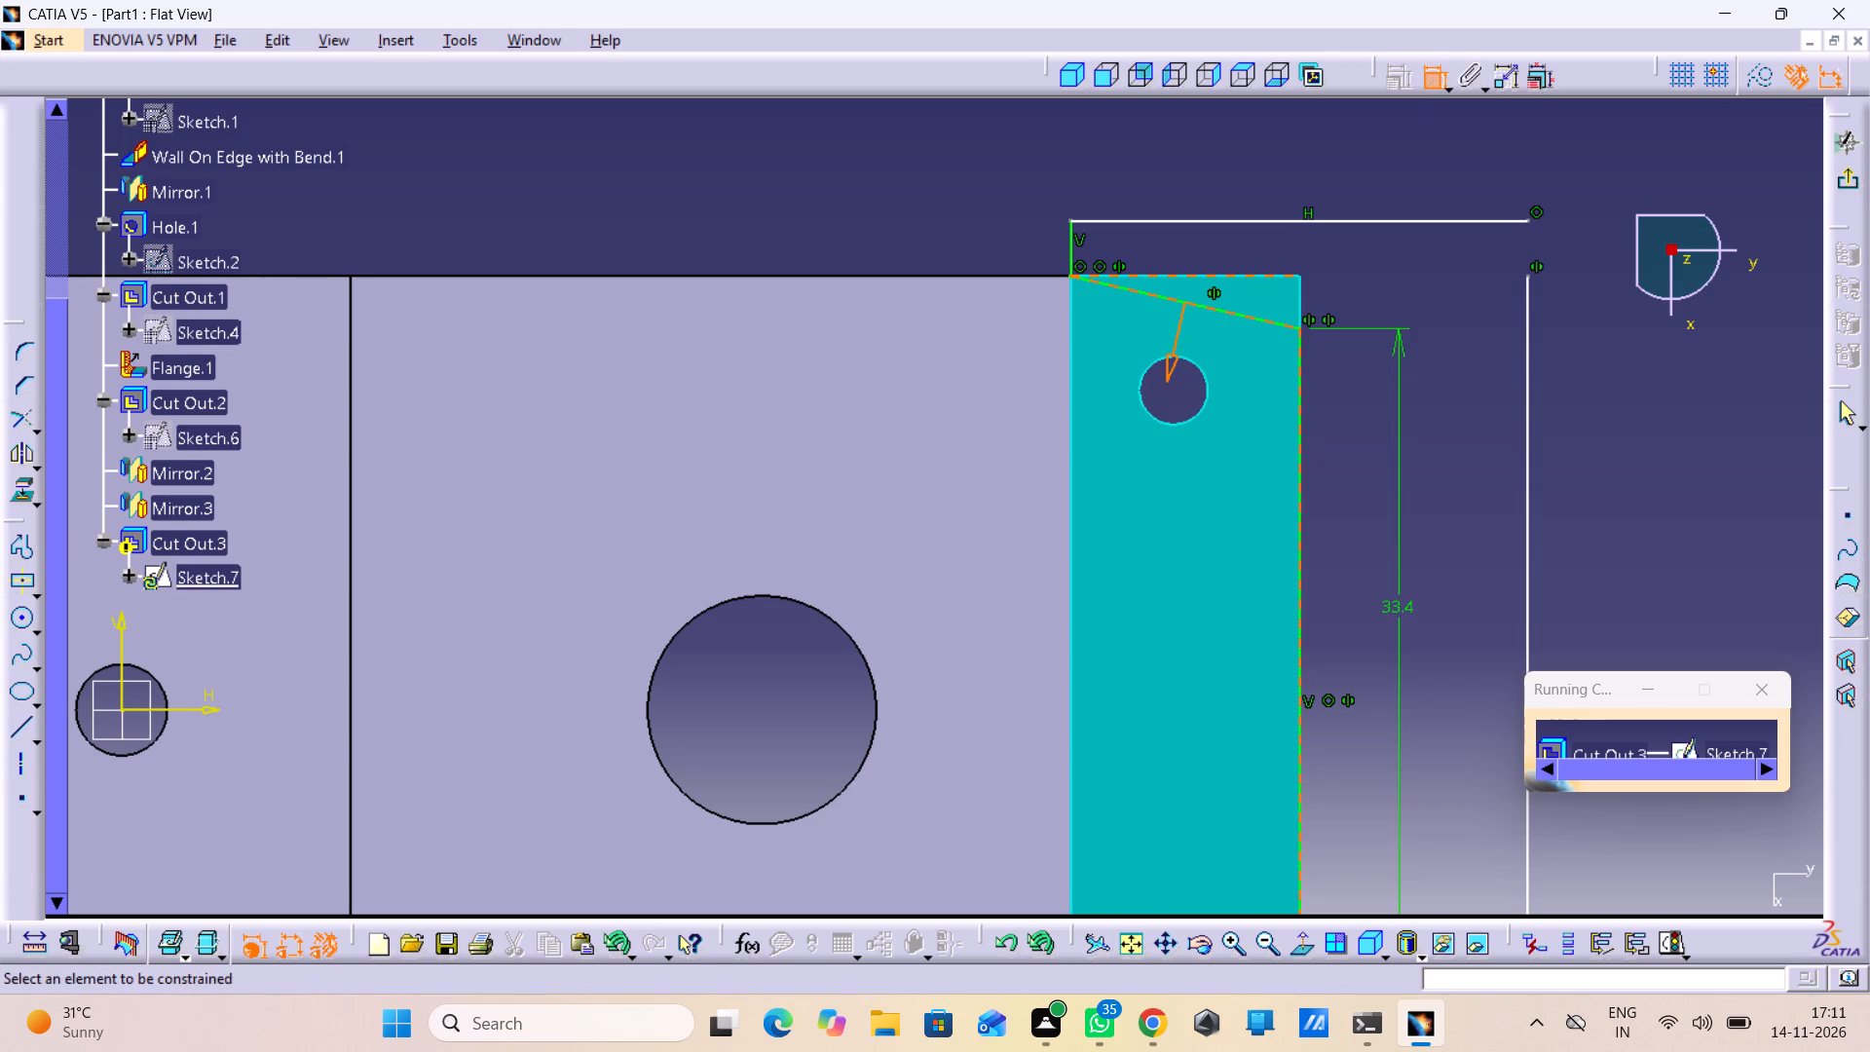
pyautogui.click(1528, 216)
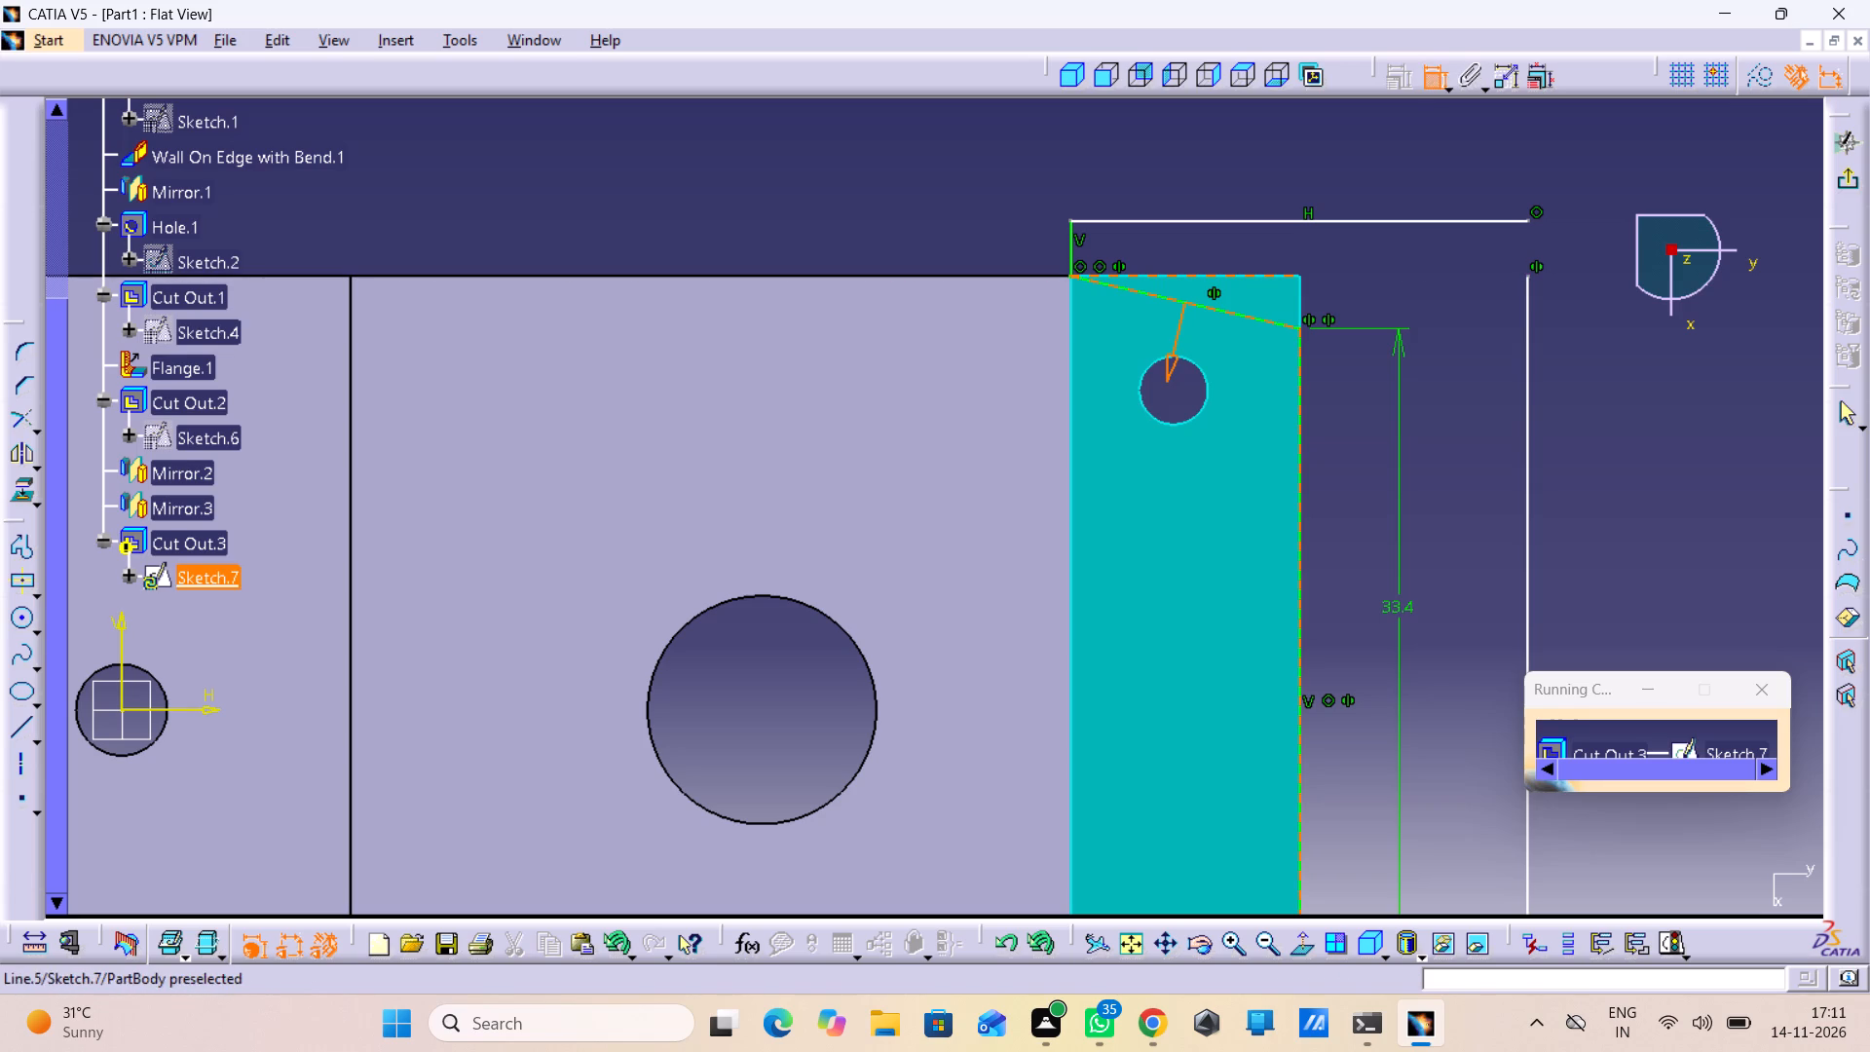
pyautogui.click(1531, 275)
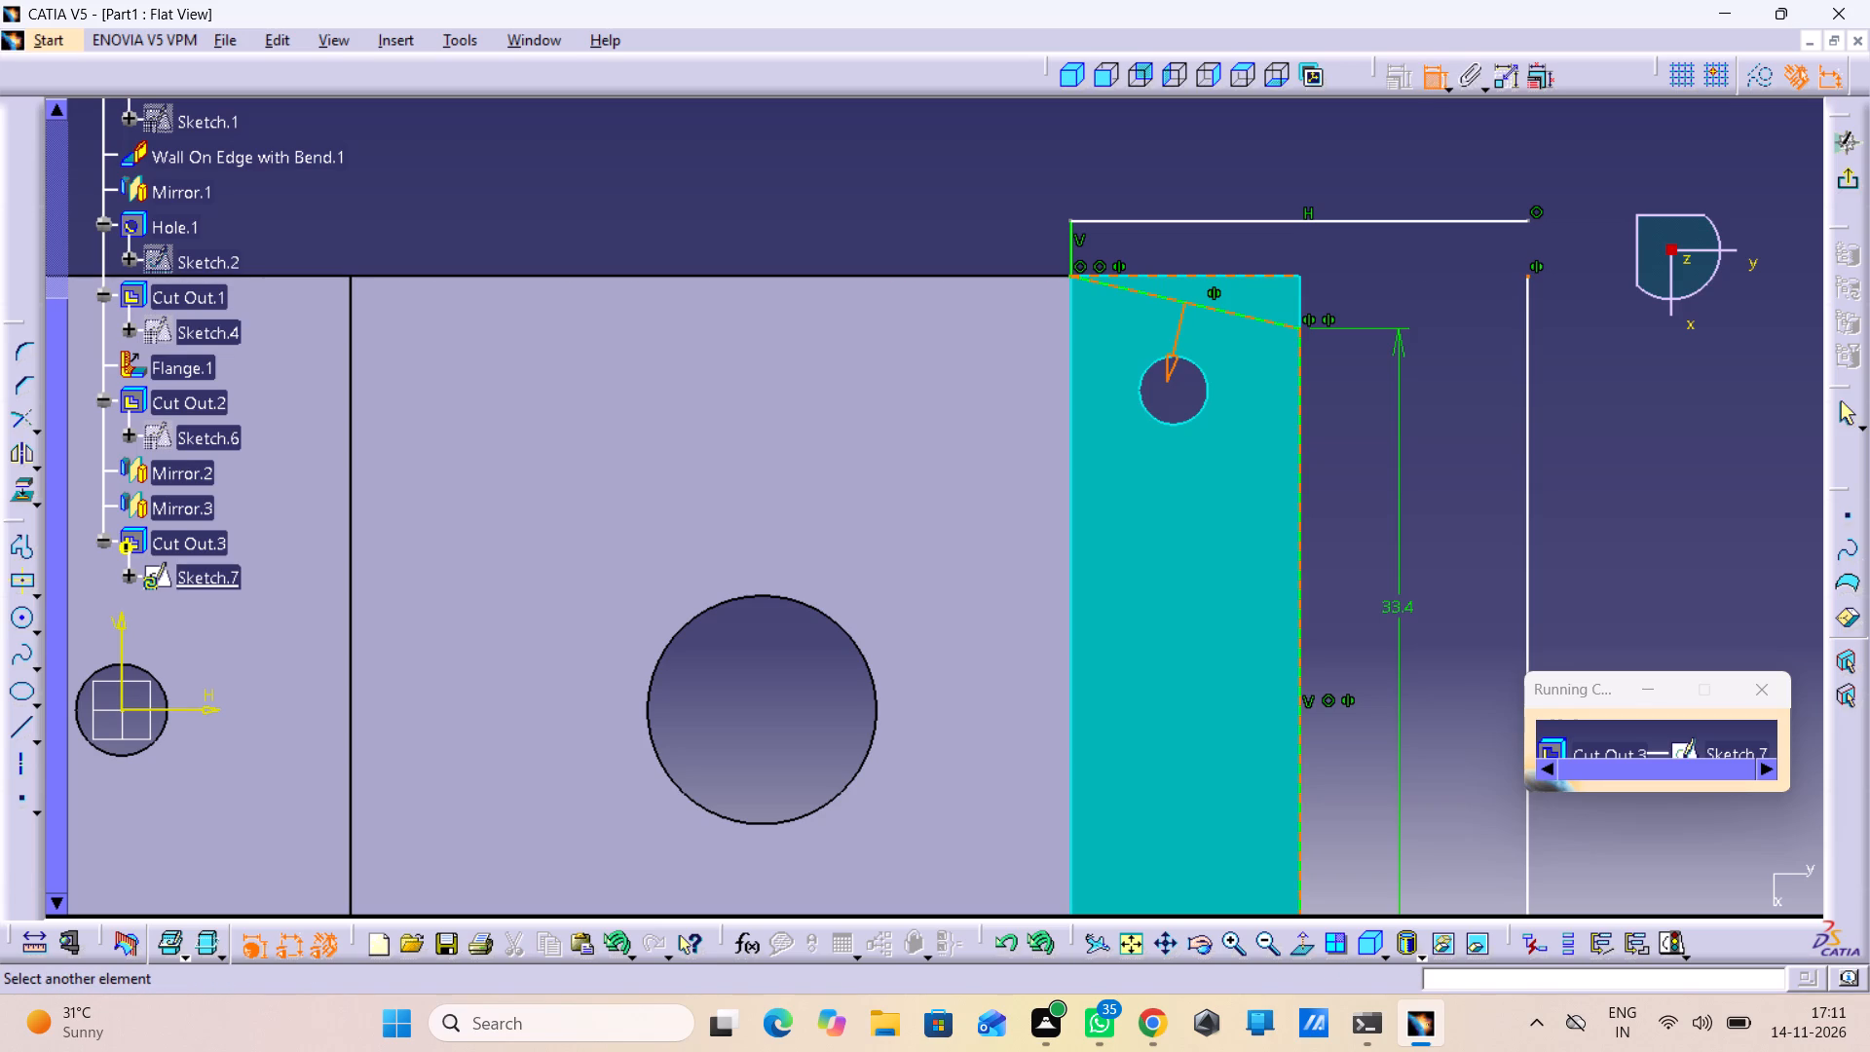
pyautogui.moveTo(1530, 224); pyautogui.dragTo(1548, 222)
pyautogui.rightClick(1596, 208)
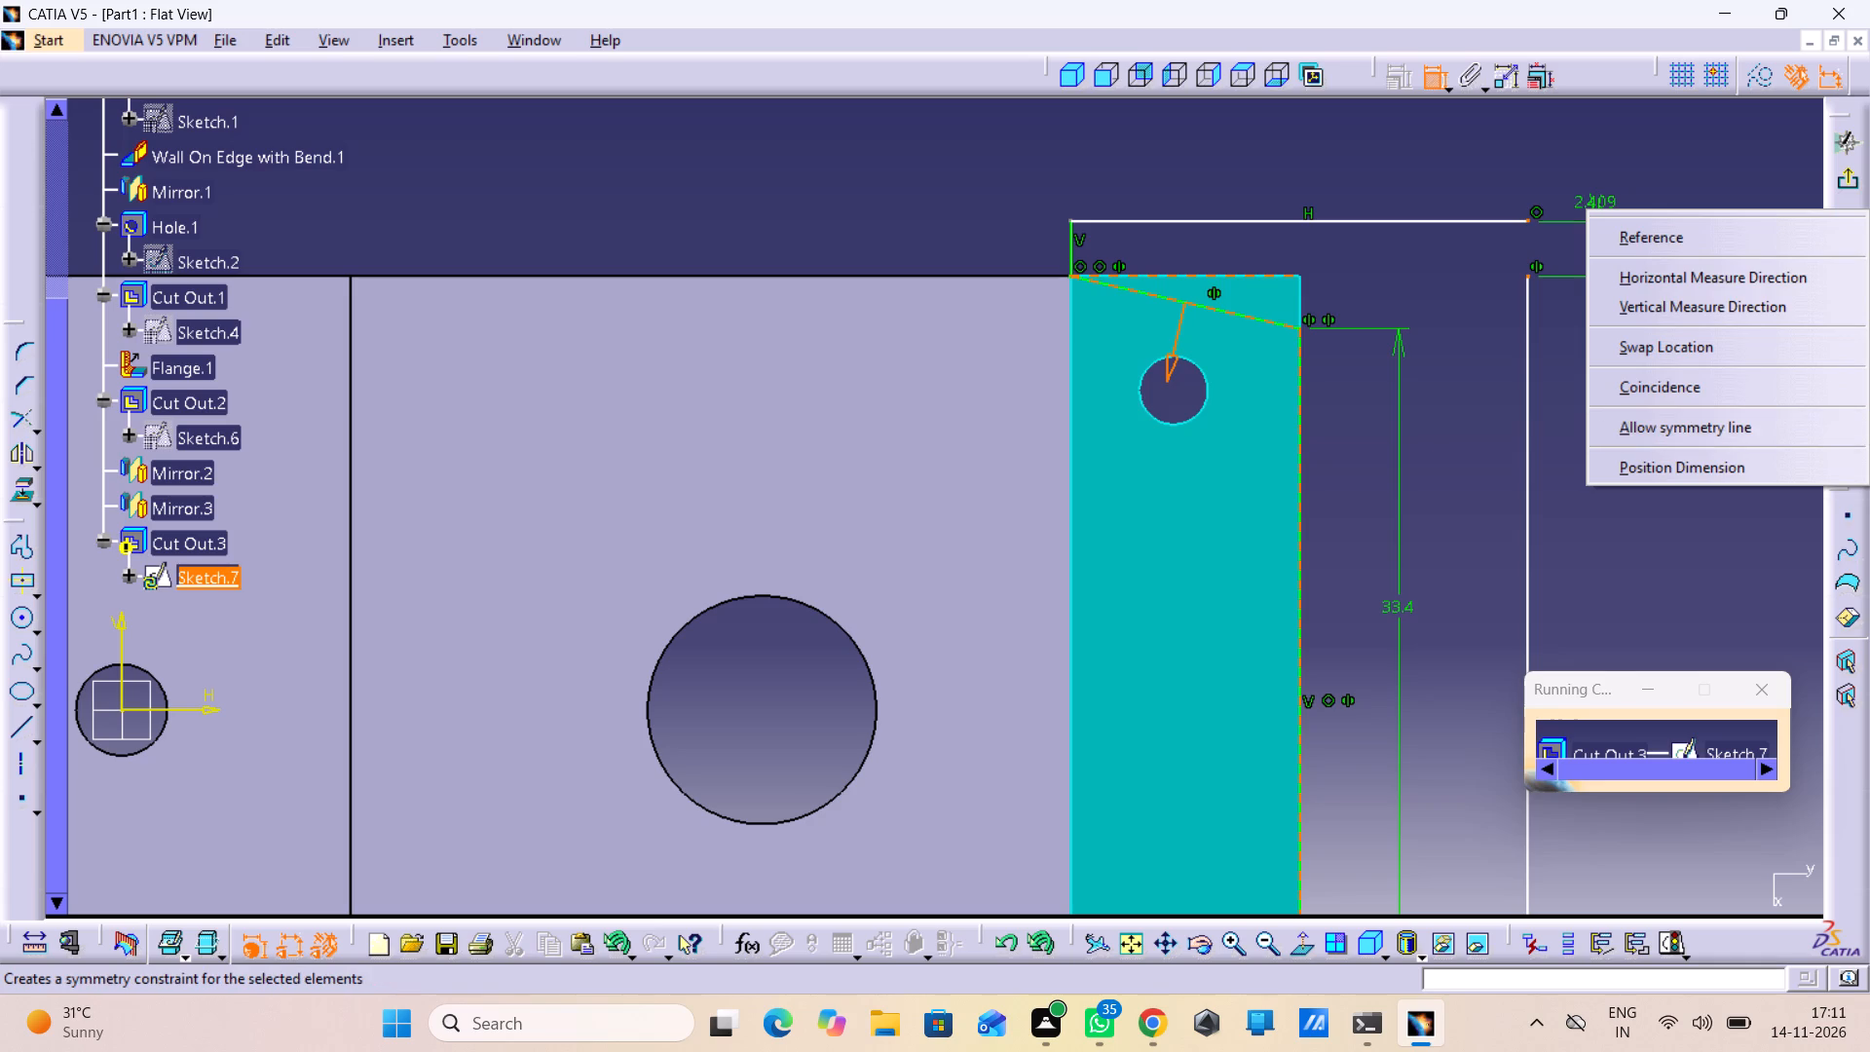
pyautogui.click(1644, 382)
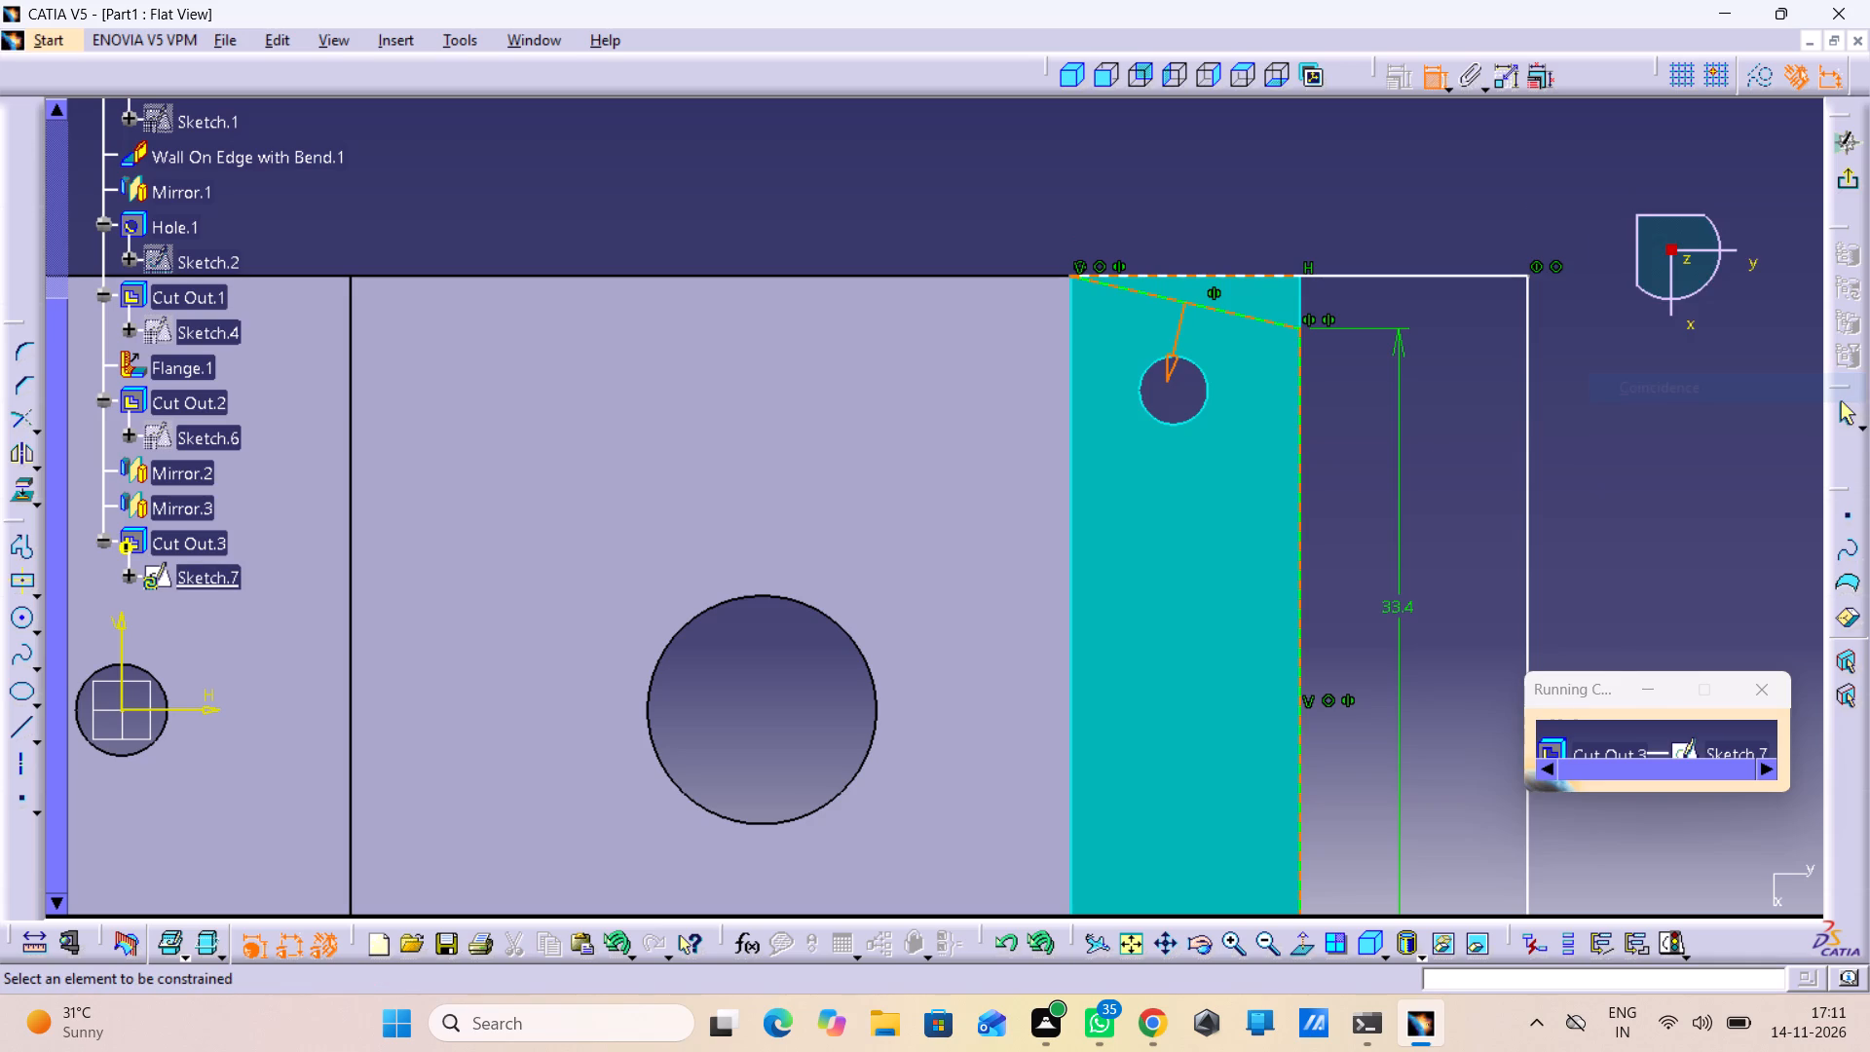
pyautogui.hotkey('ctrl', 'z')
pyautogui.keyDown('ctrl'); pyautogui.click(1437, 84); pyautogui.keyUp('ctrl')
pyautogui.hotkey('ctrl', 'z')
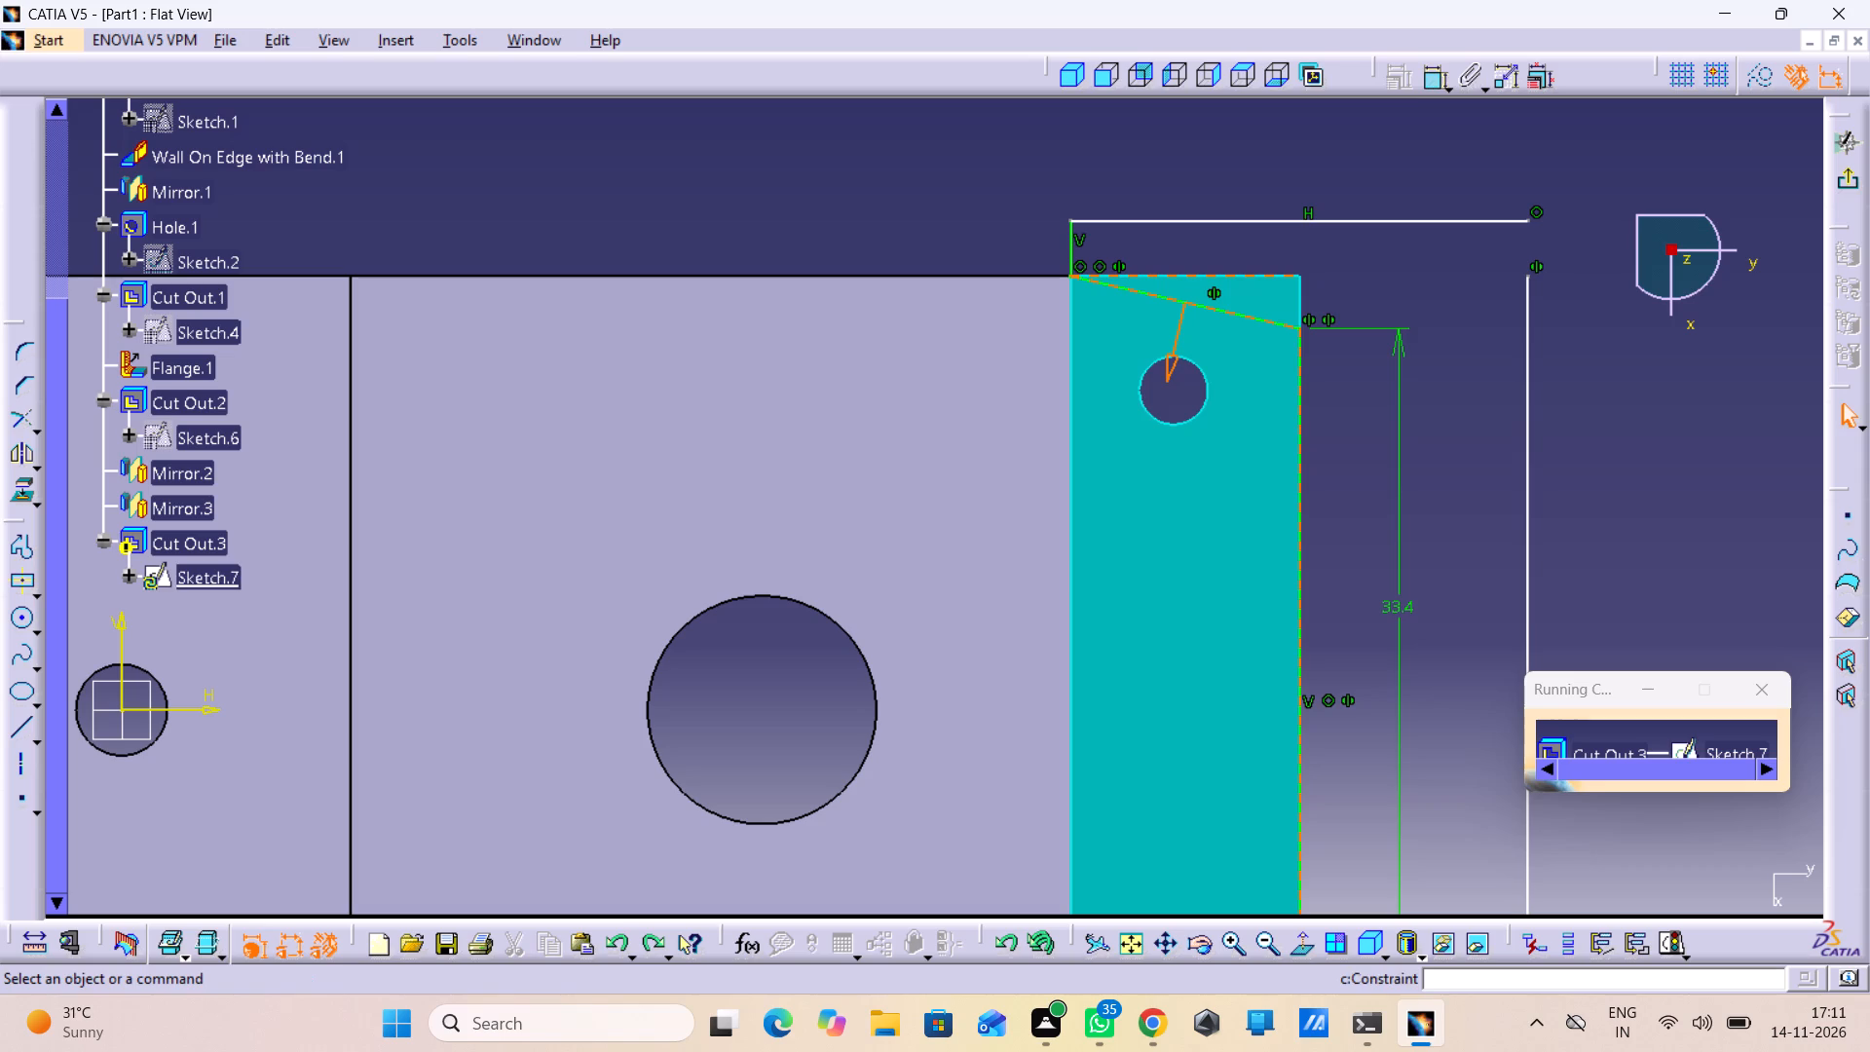
# Draw a matching profile from the flange's lower inner corner: a vertical line about 1.2 mm down and a horizontal line about 20 mm outward.
pyautogui.moveTo(1439, 318); pyautogui.dragTo(1484, 414, button='middle')
pyautogui.rightClick(1439, 318)
pyautogui.moveTo(1341, 636); pyautogui.dragTo(1333, 518, button='middle')
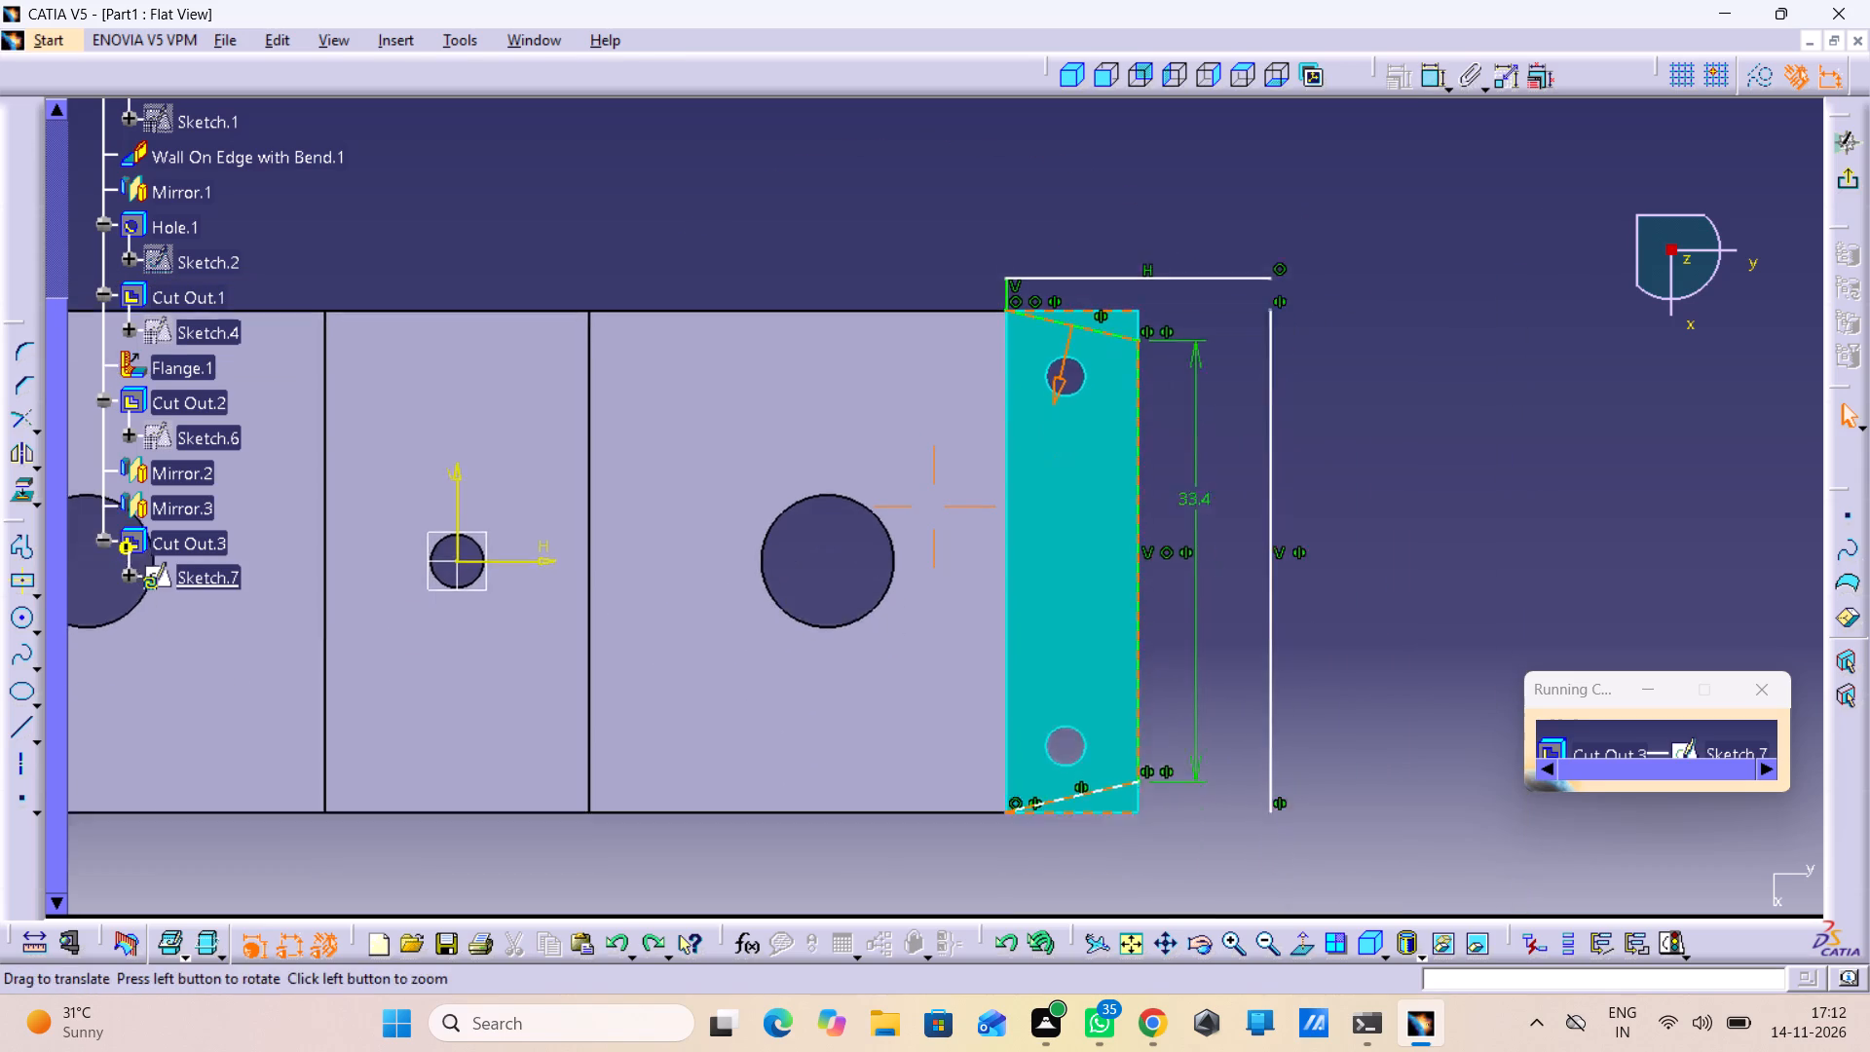
pyautogui.moveTo(1333, 518); pyautogui.dragTo(1356, 369, button='middle')
pyautogui.moveTo(1356, 427); pyautogui.dragTo(1383, 362, button='middle')
pyautogui.rightClick(1356, 427)
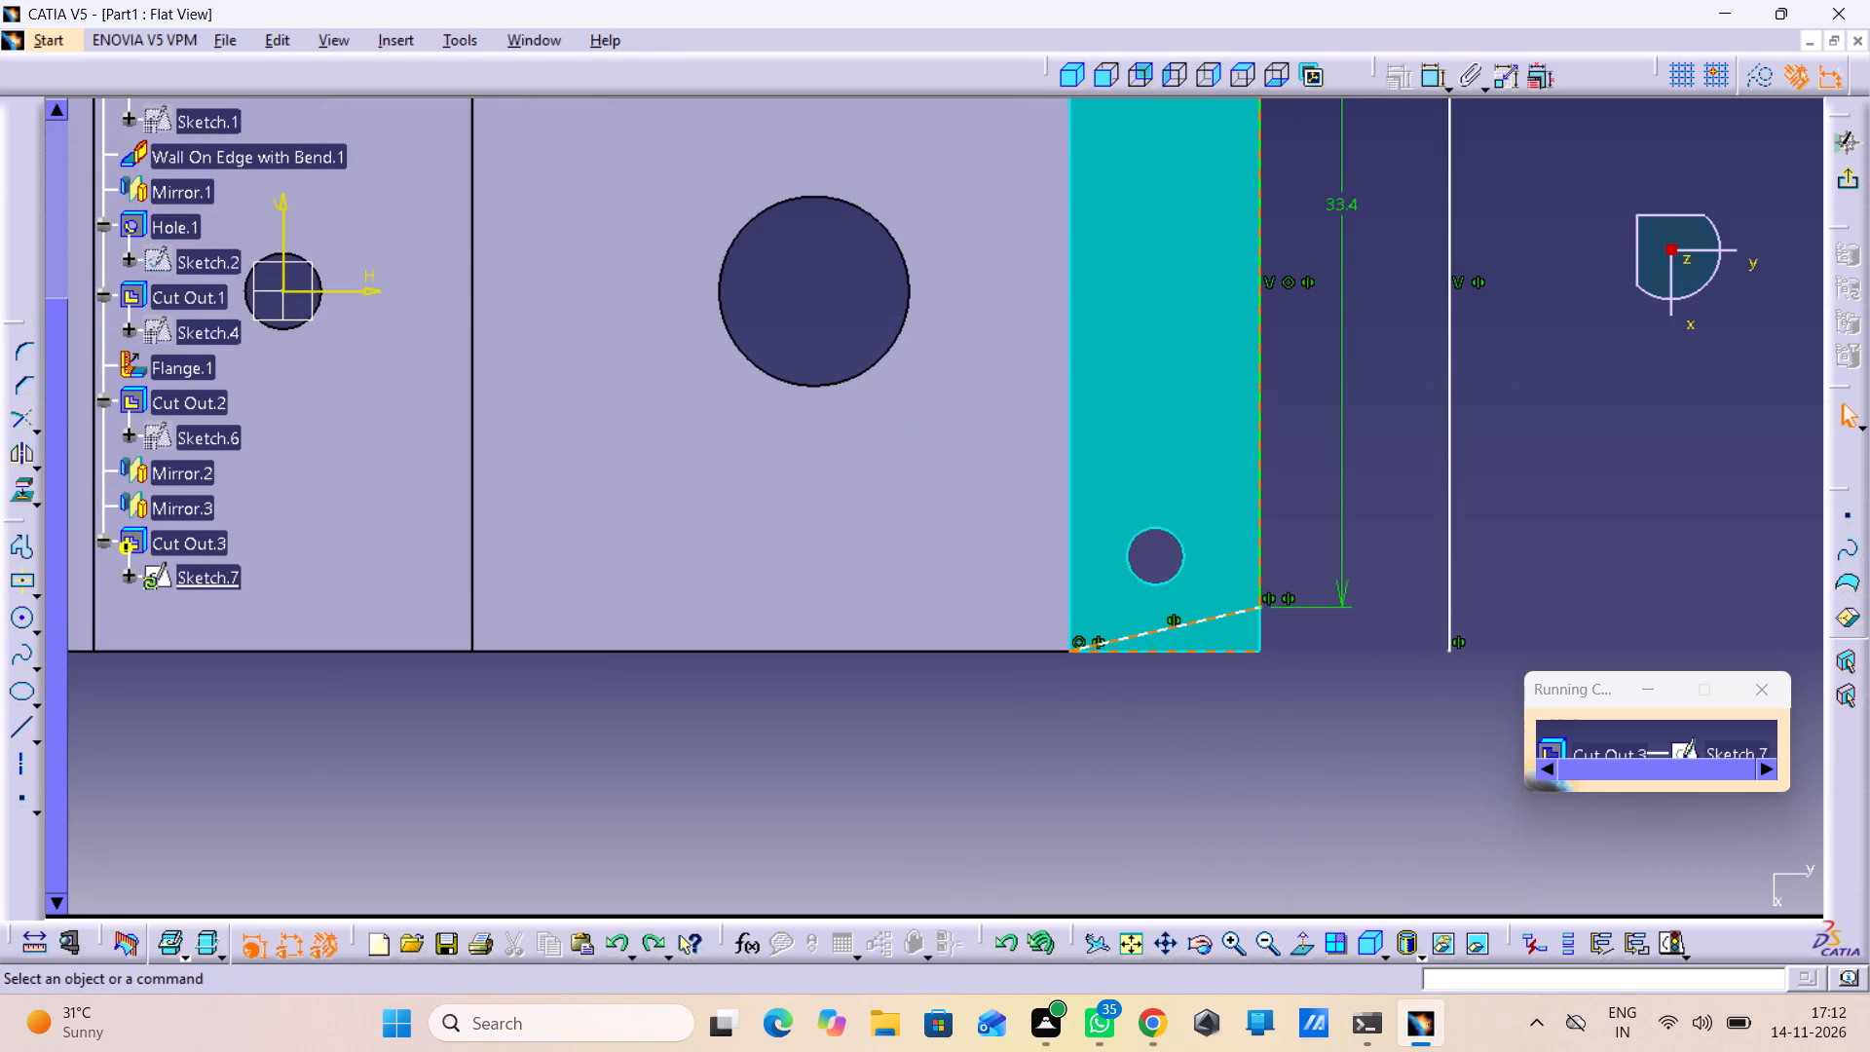
pyautogui.click(1098, 767)
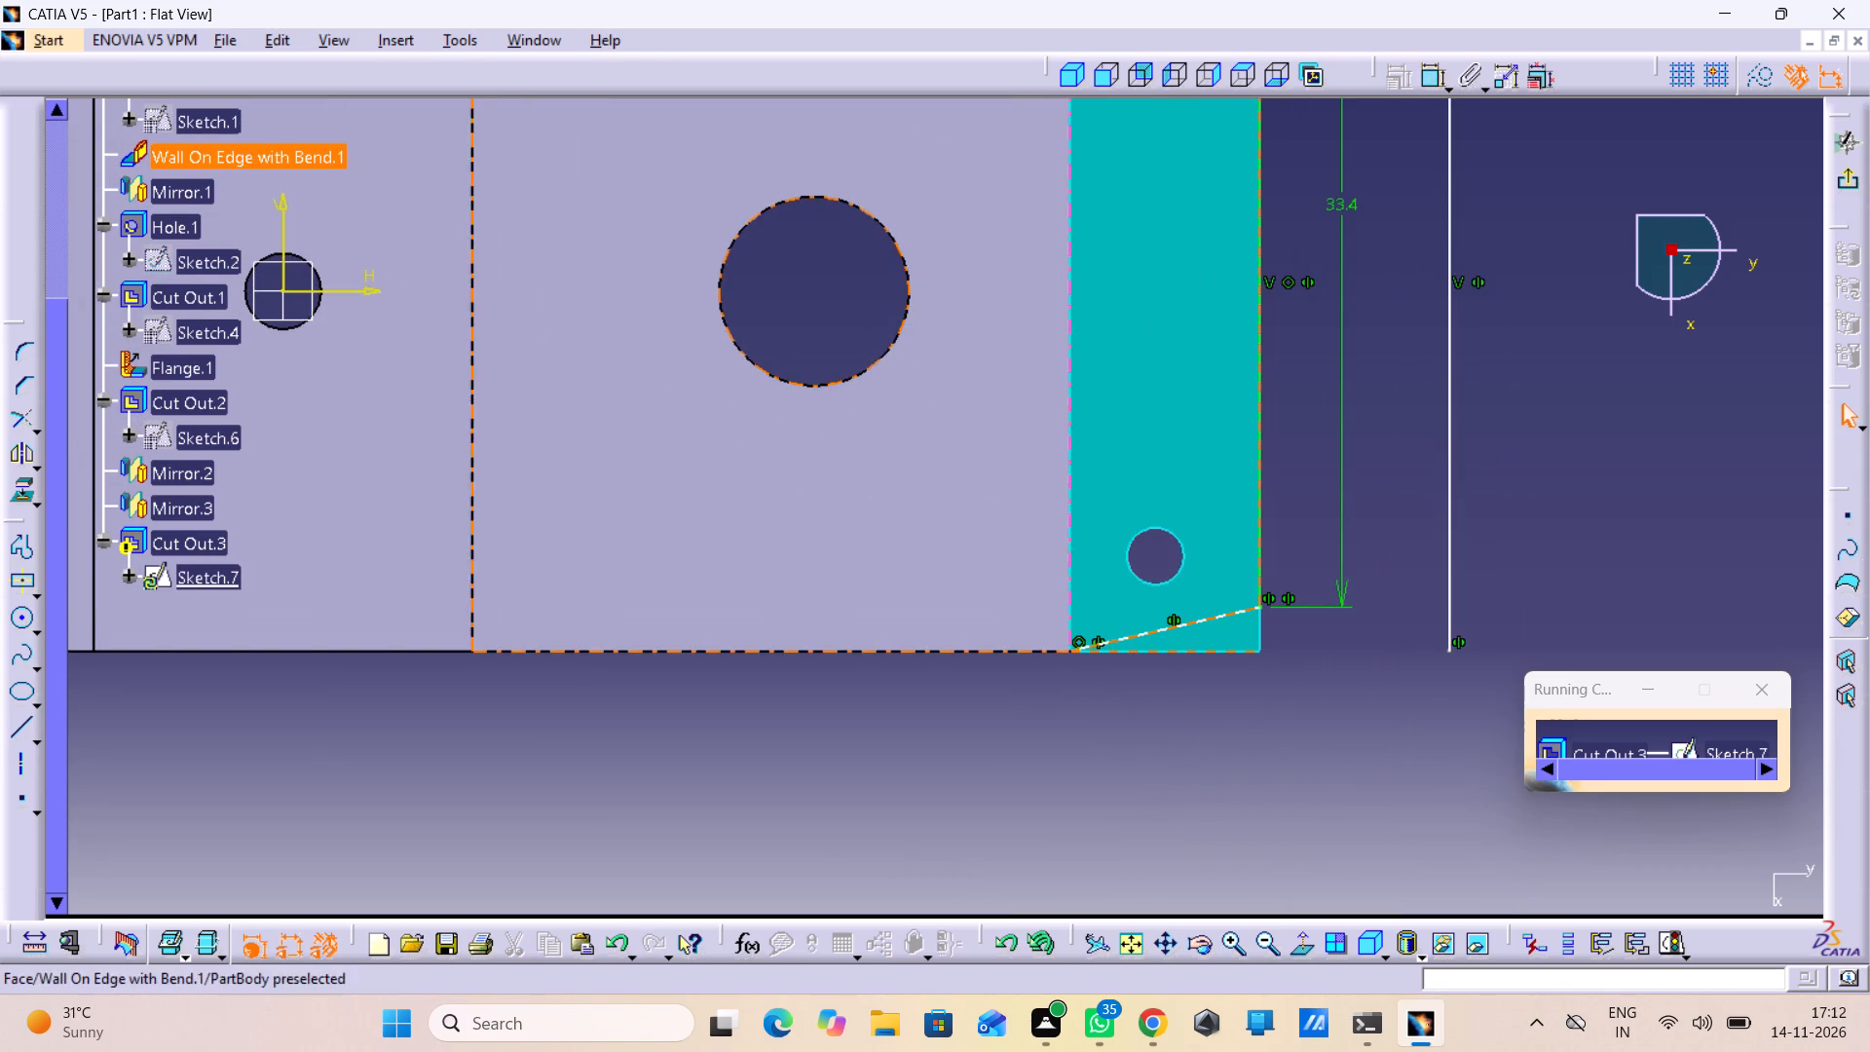
pyautogui.click(24, 546)
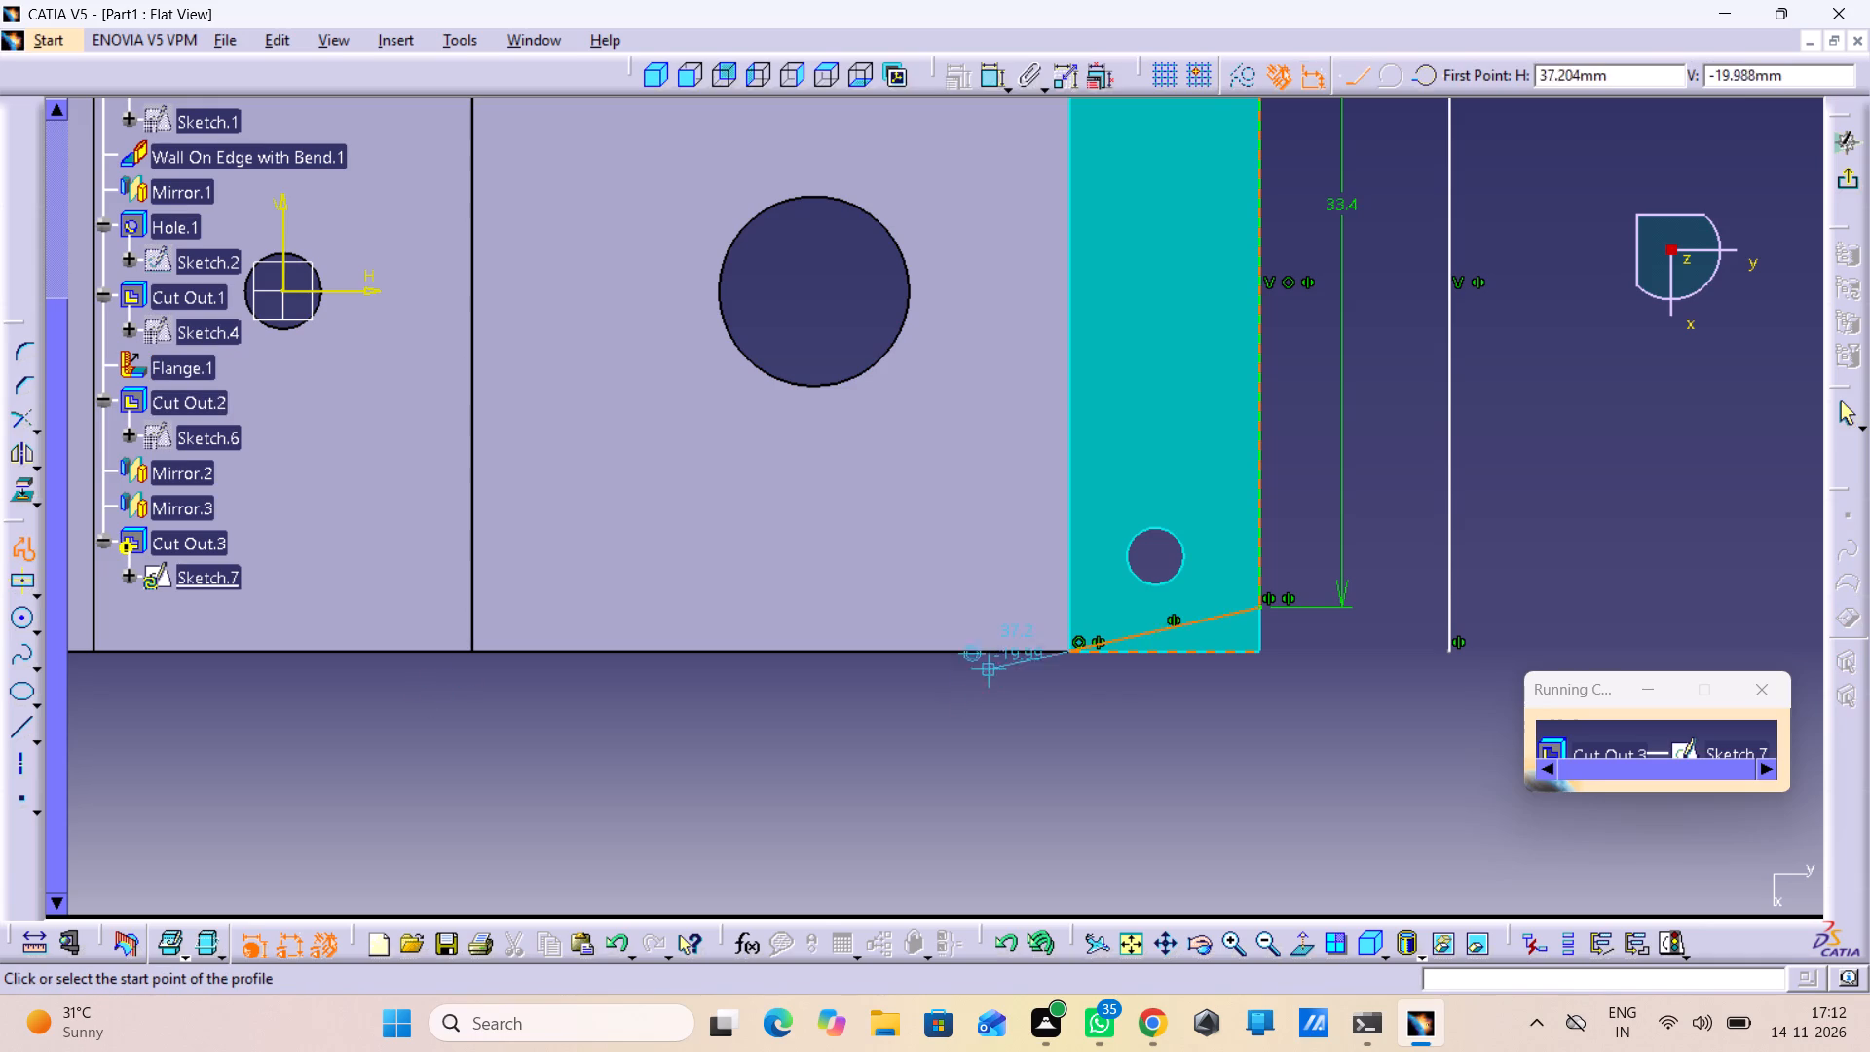
pyautogui.moveTo(1113, 715); pyautogui.dragTo(1195, 509, button='middle')
pyautogui.rightClick(1123, 695)
pyautogui.moveTo(1190, 520); pyautogui.dragTo(1066, 188, button='middle')
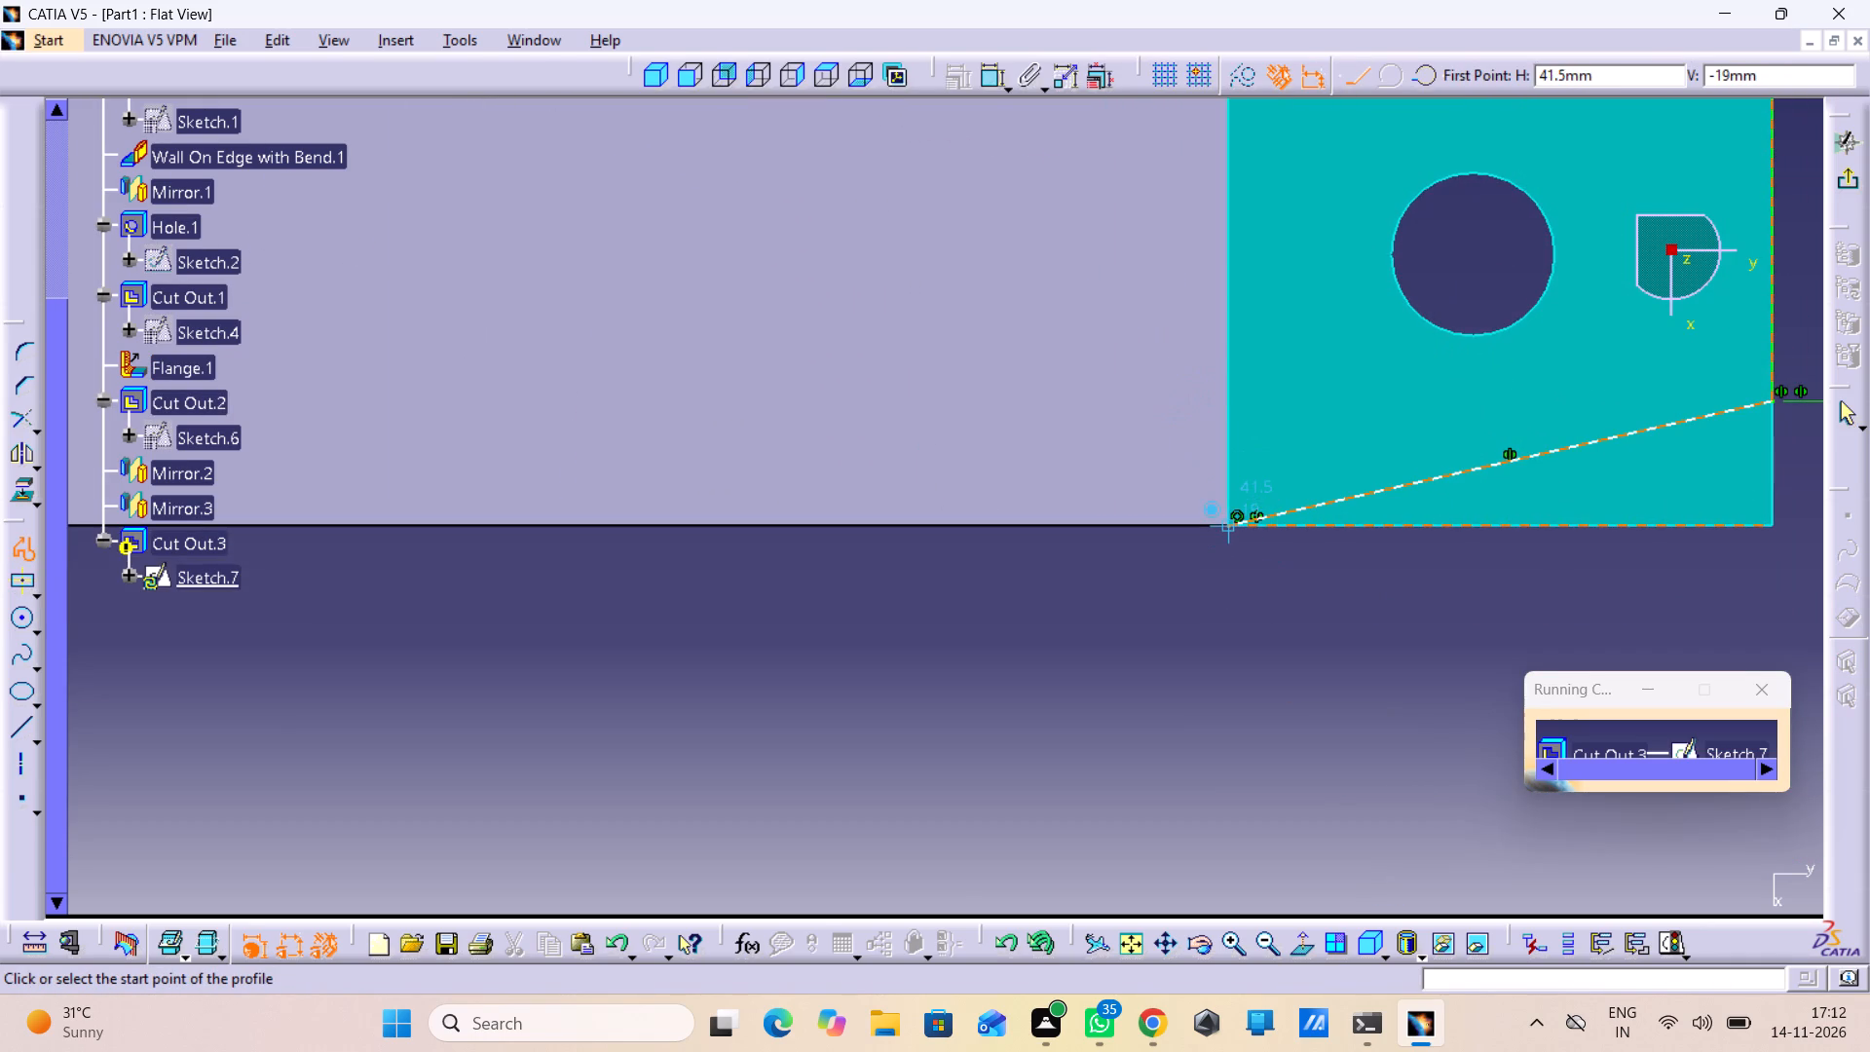
pyautogui.click(1229, 529)
pyautogui.click(1224, 592)
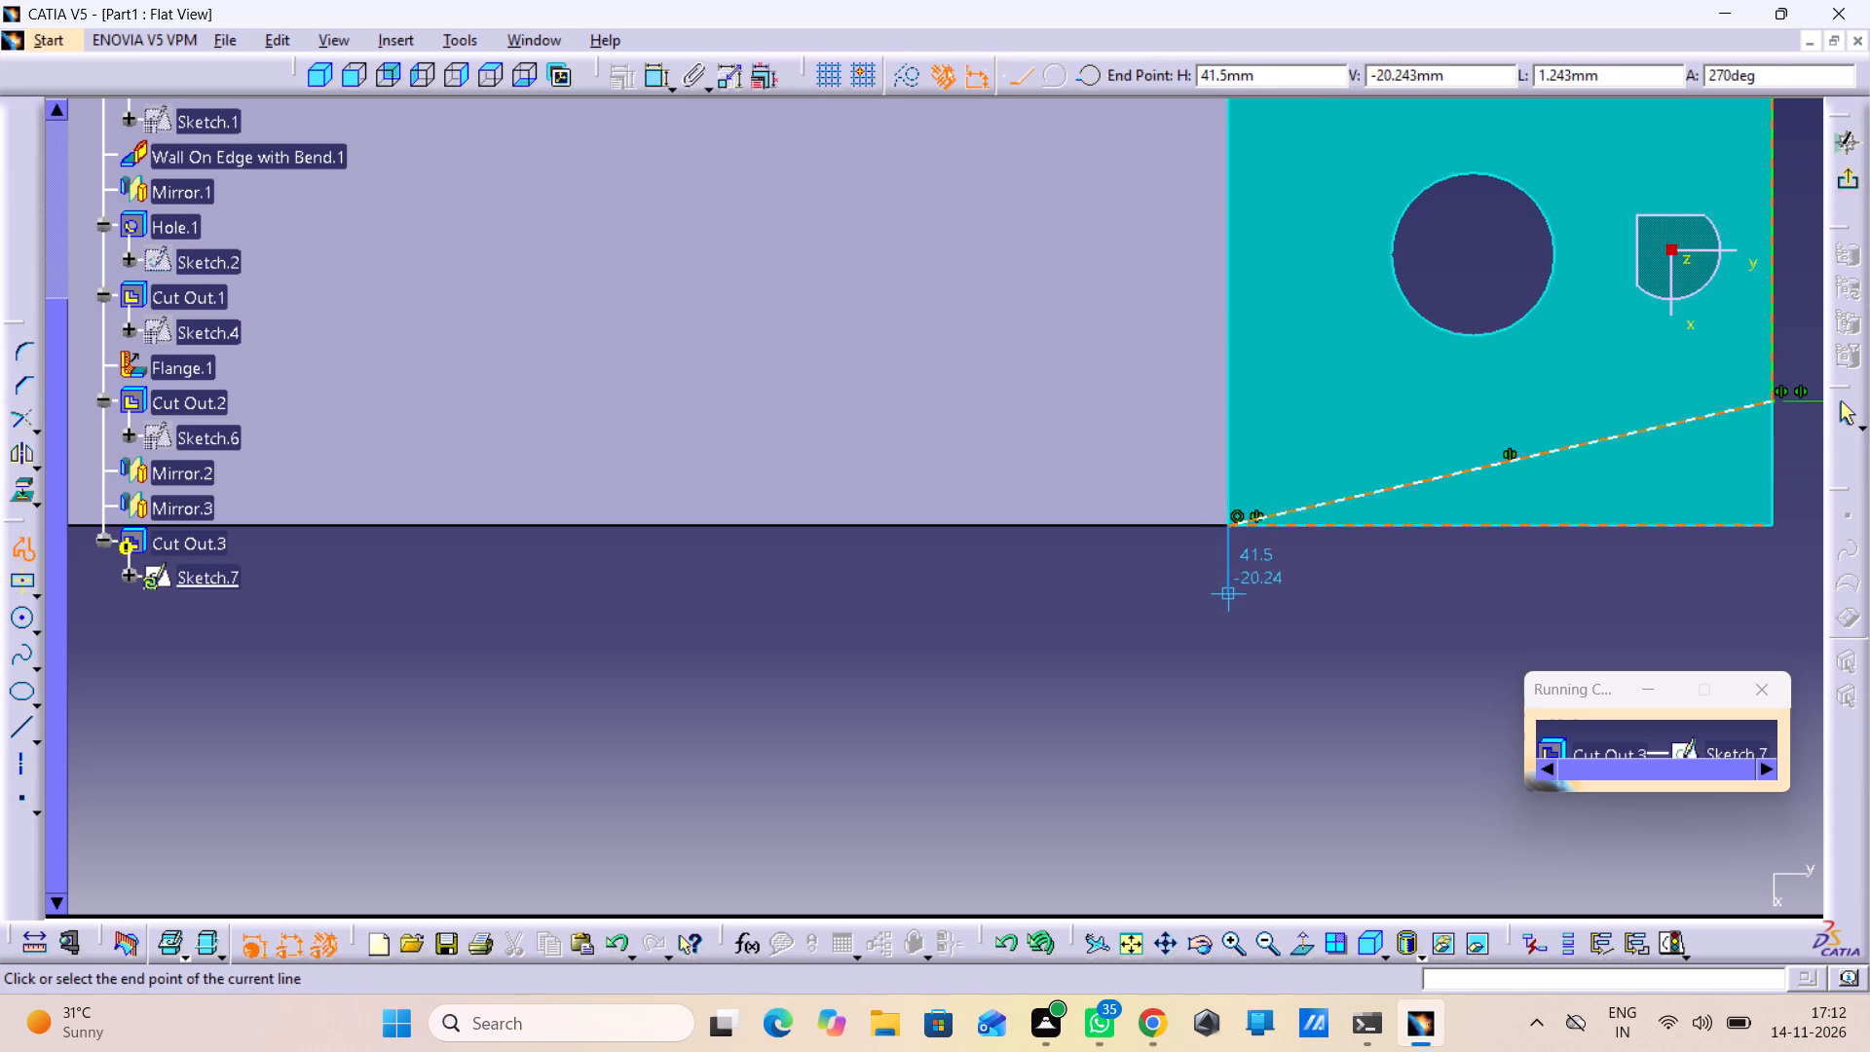
pyautogui.moveTo(1384, 600); pyautogui.dragTo(1401, 728, button='middle')
pyautogui.rightClick(1384, 600)
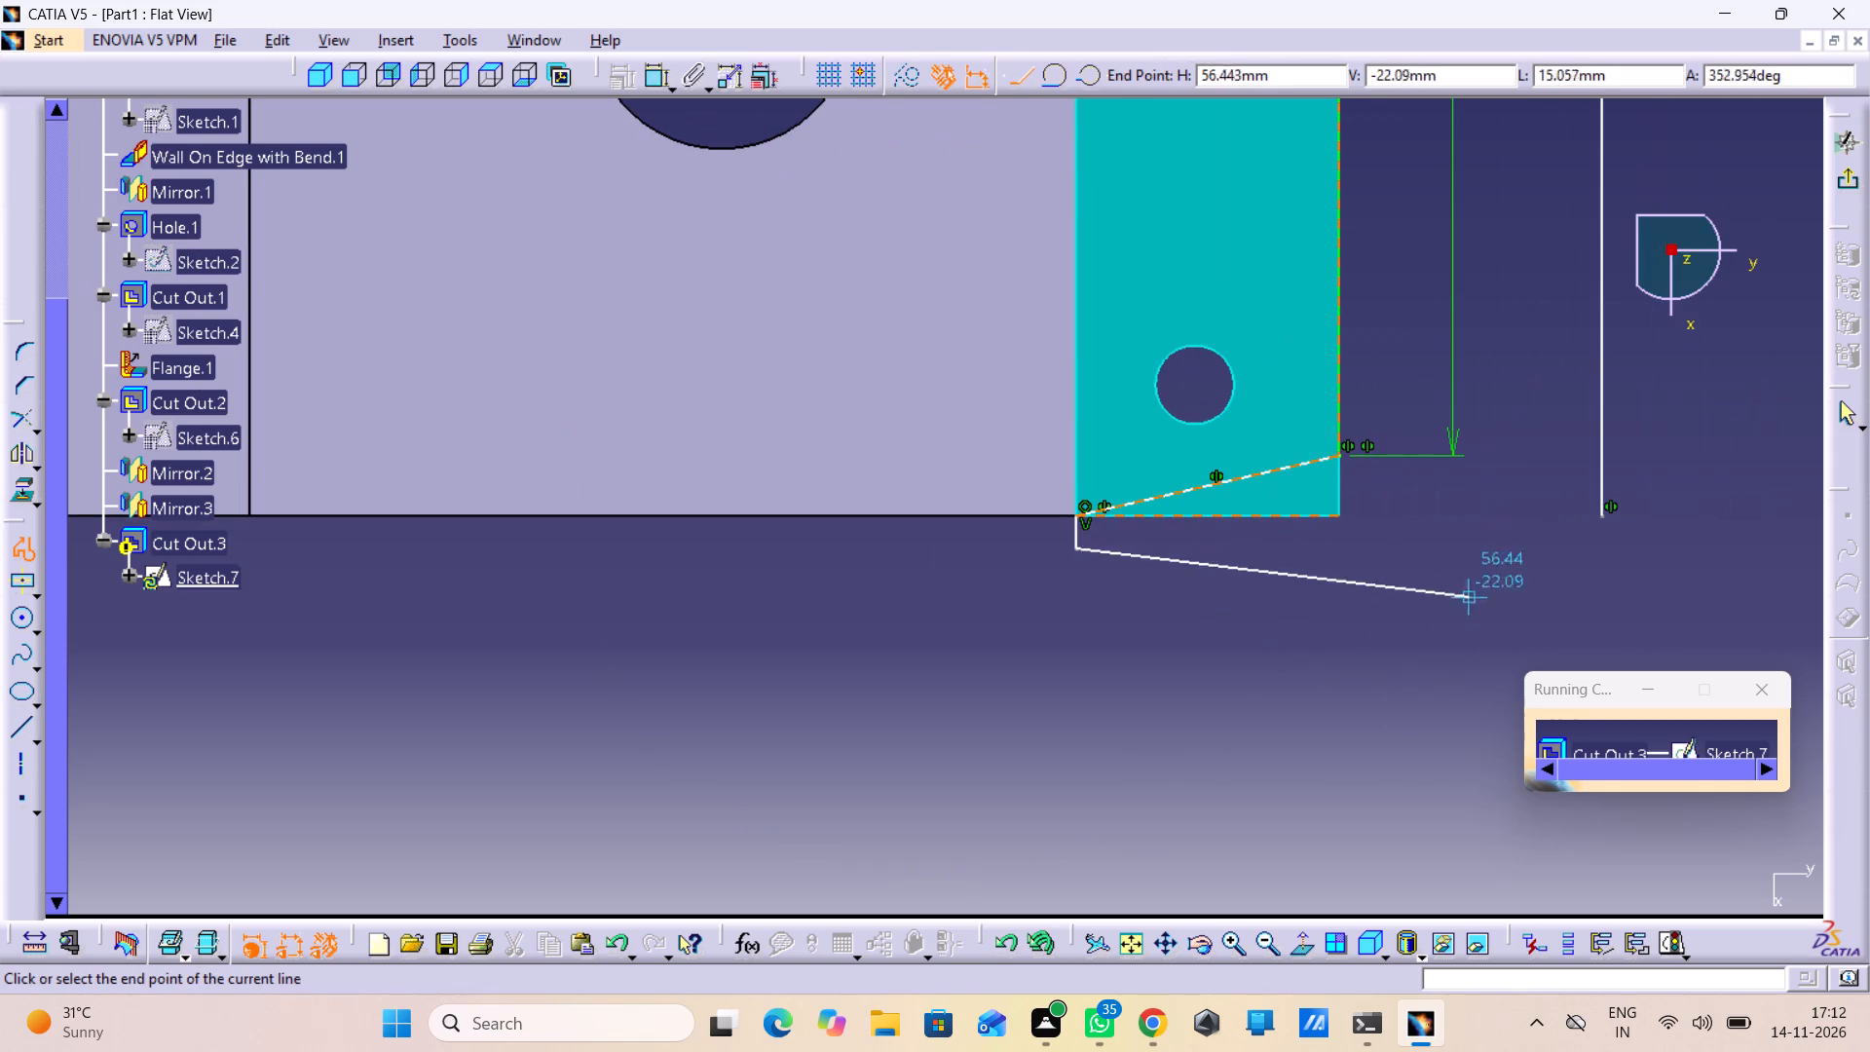
pyautogui.click(1605, 551)
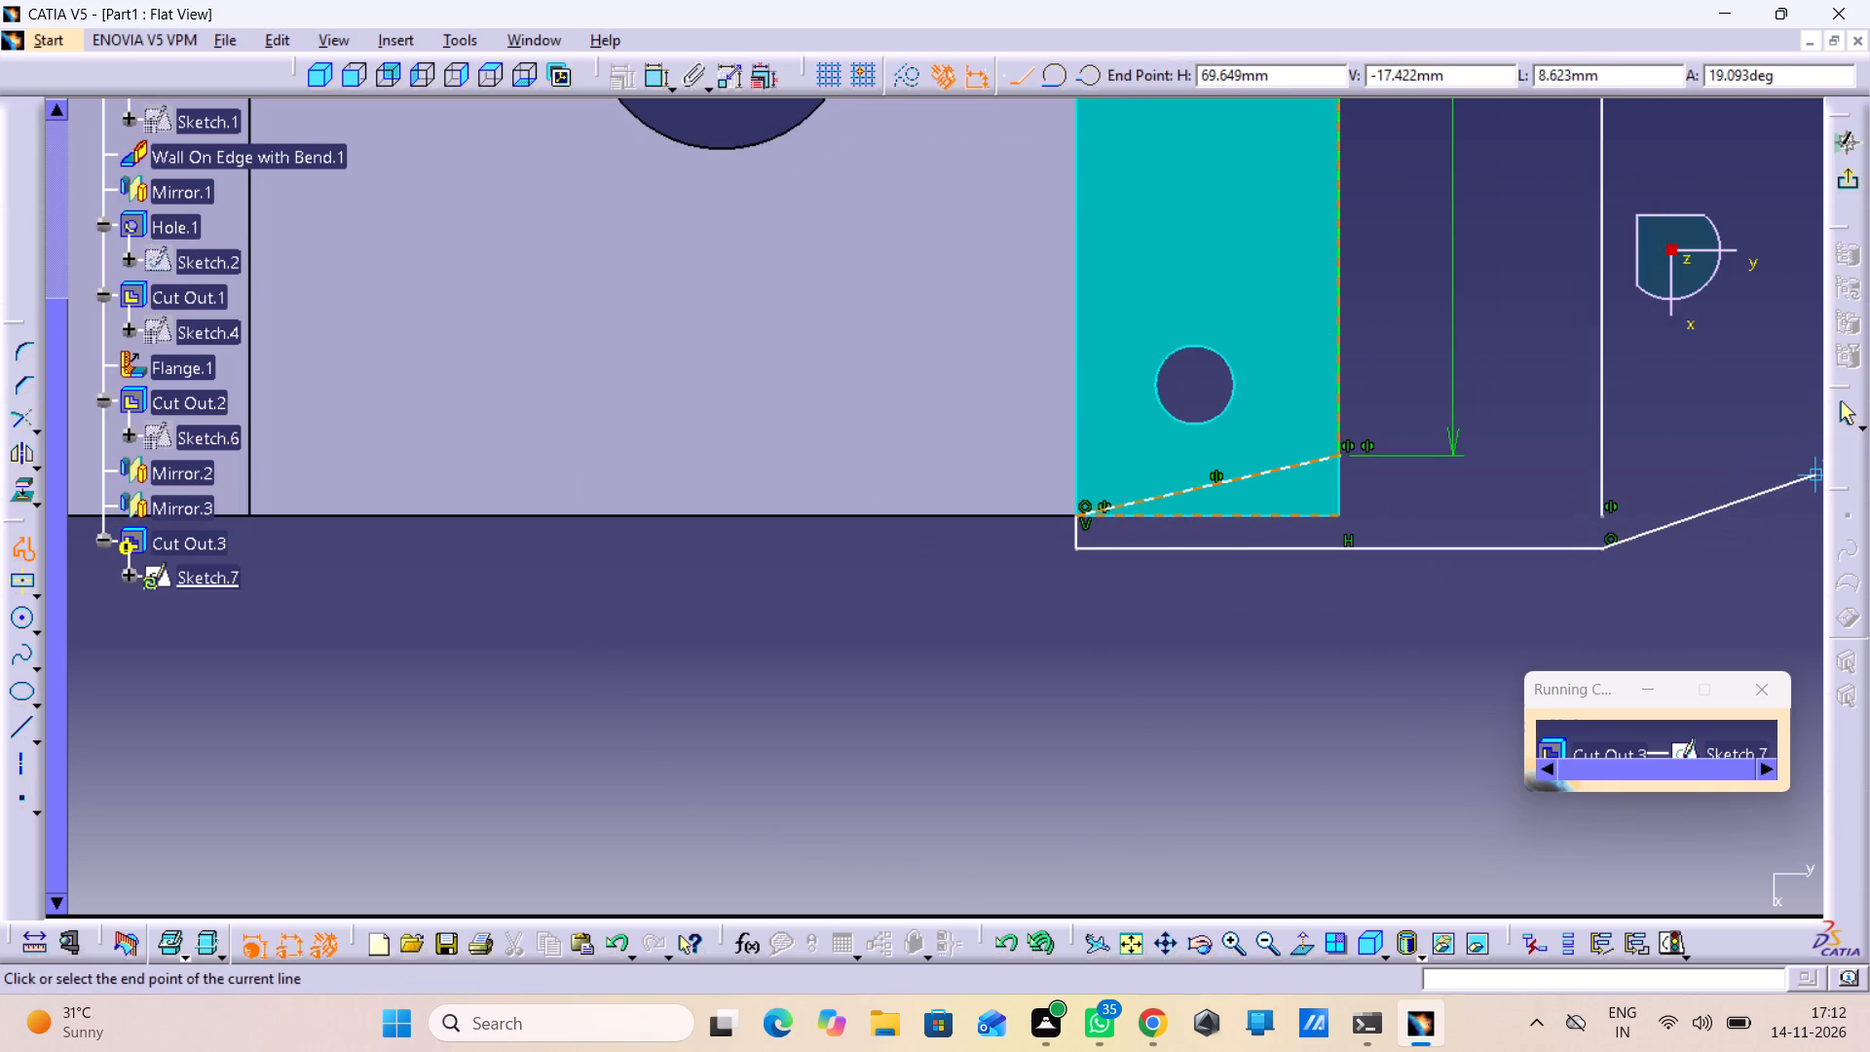
pyautogui.click(1851, 406)
# Dimension the distance between the new upper and lower horizontal lines and set it to 42 mm.
pyautogui.moveTo(1680, 556); pyautogui.dragTo(1680, 627, button='middle')
pyautogui.rightClick(1680, 556)
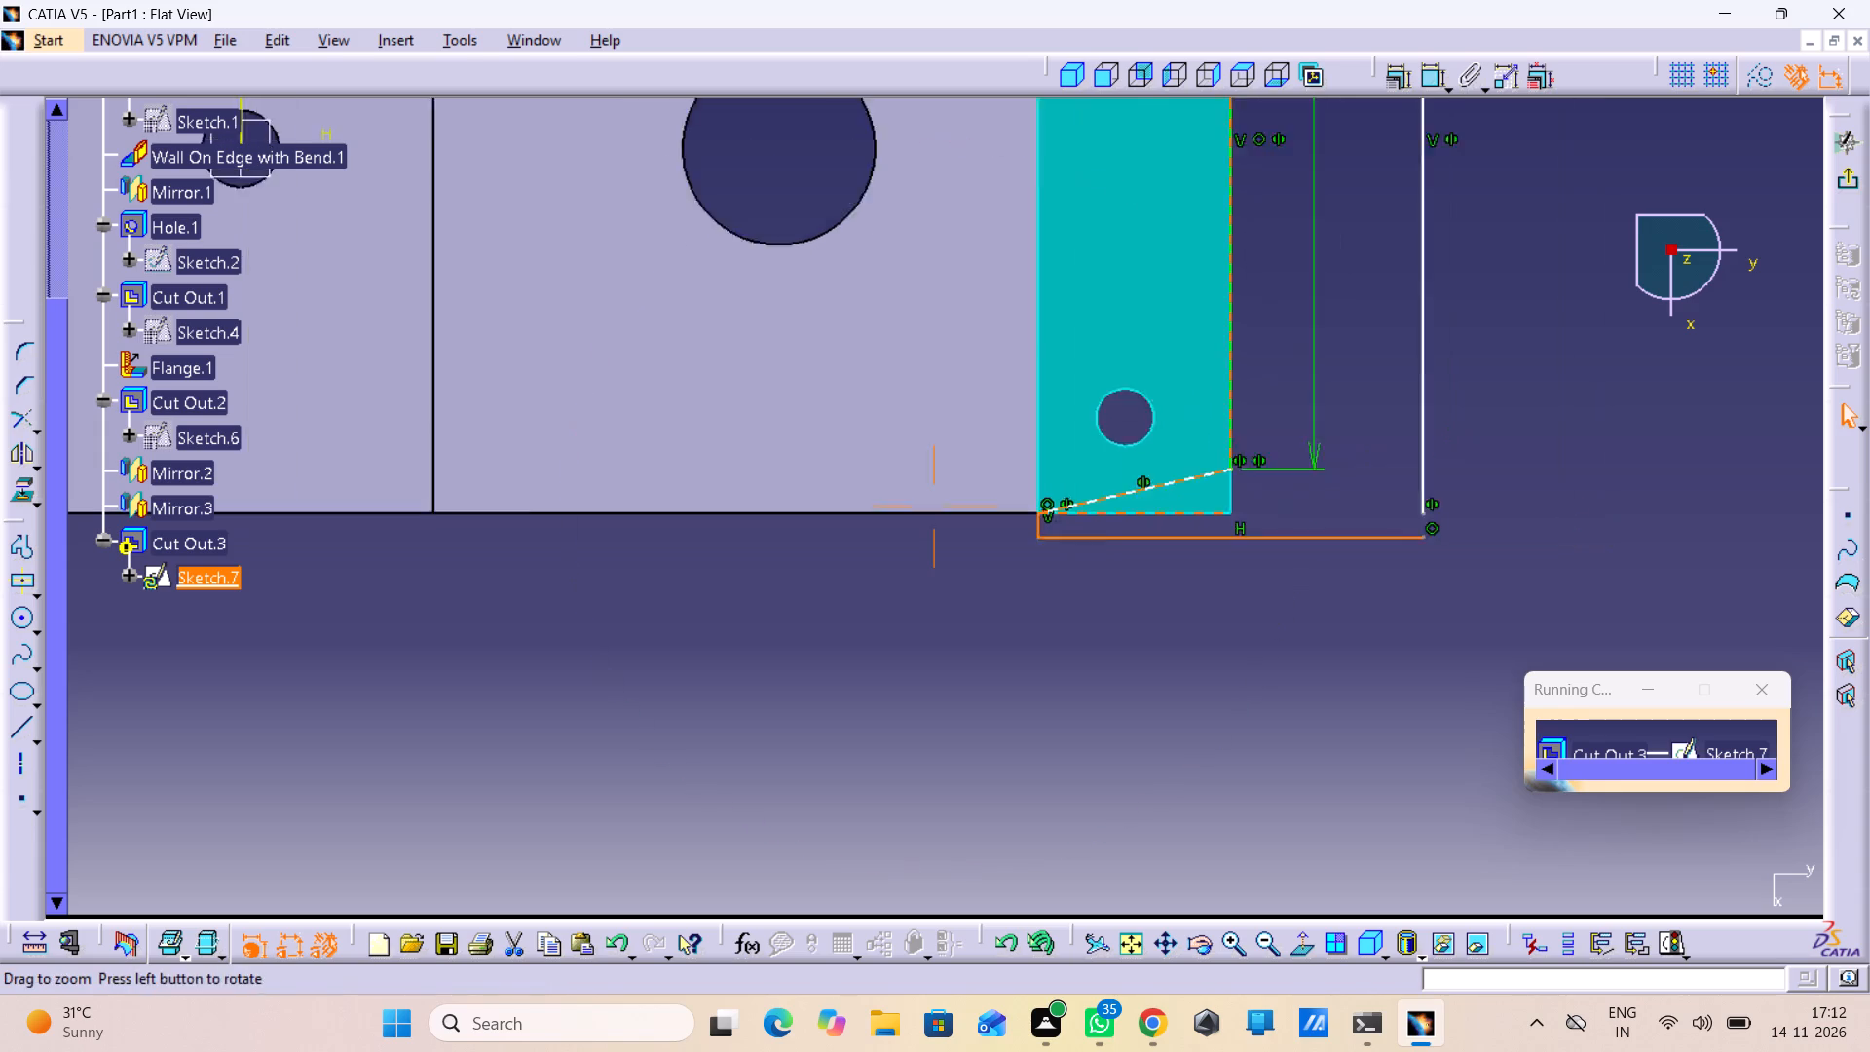
pyautogui.moveTo(1680, 627); pyautogui.dragTo(1672, 672, button='middle')
pyautogui.moveTo(1491, 468); pyautogui.dragTo(1515, 566, button='middle')
pyautogui.rightClick(1491, 468)
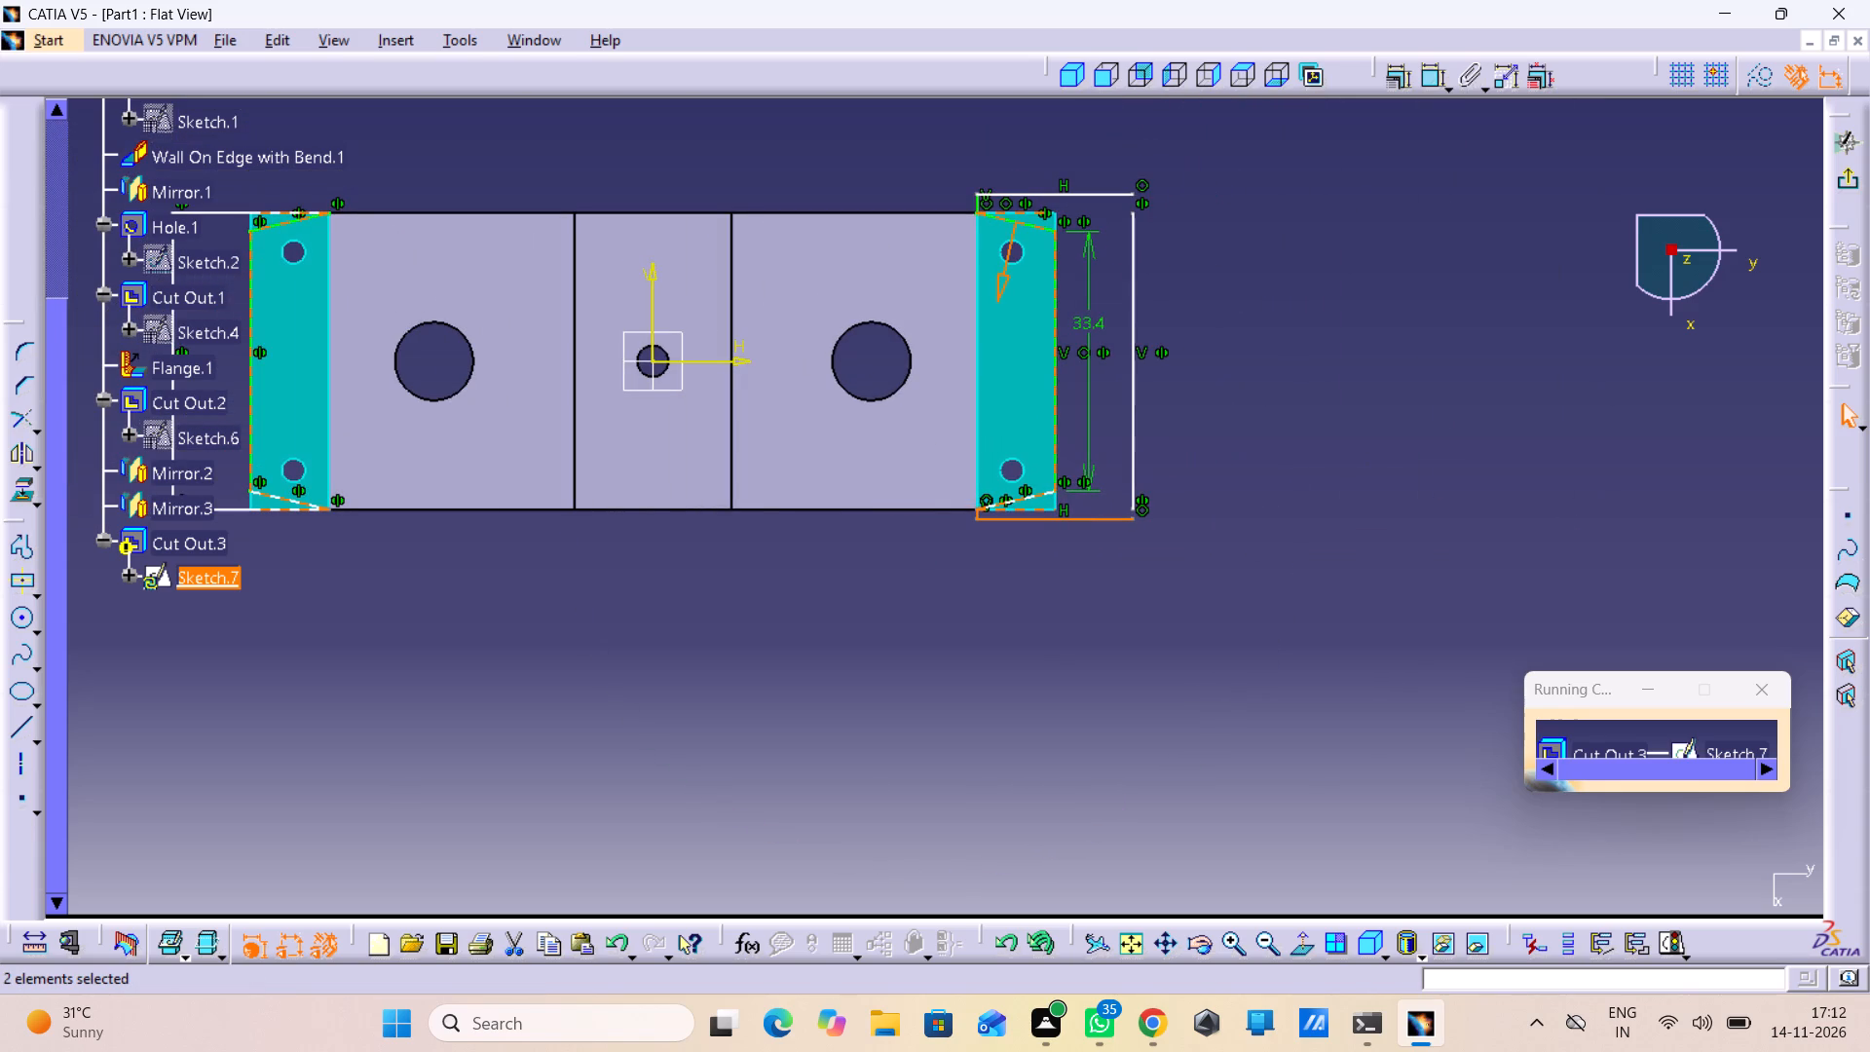
pyautogui.moveTo(1385, 166); pyautogui.dragTo(1402, 148)
pyautogui.click(1426, 78)
pyautogui.click(1426, 78)
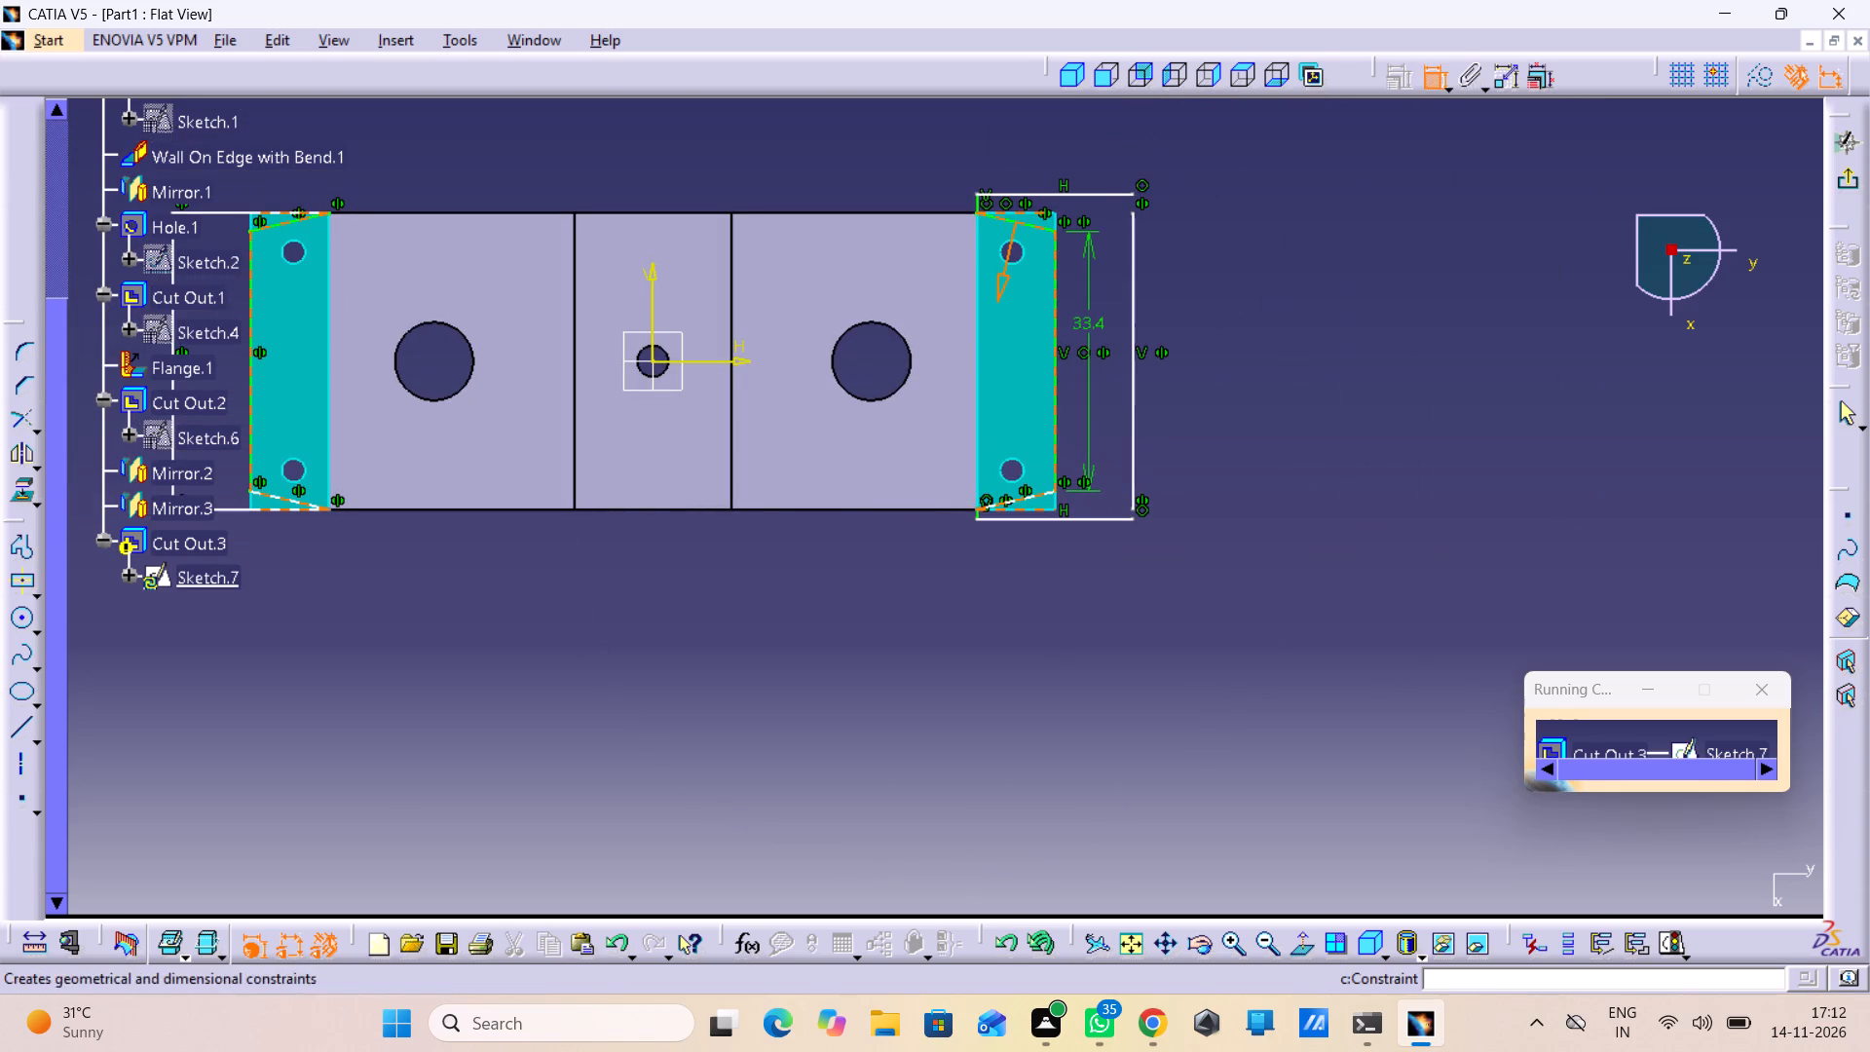
pyautogui.click(1093, 198)
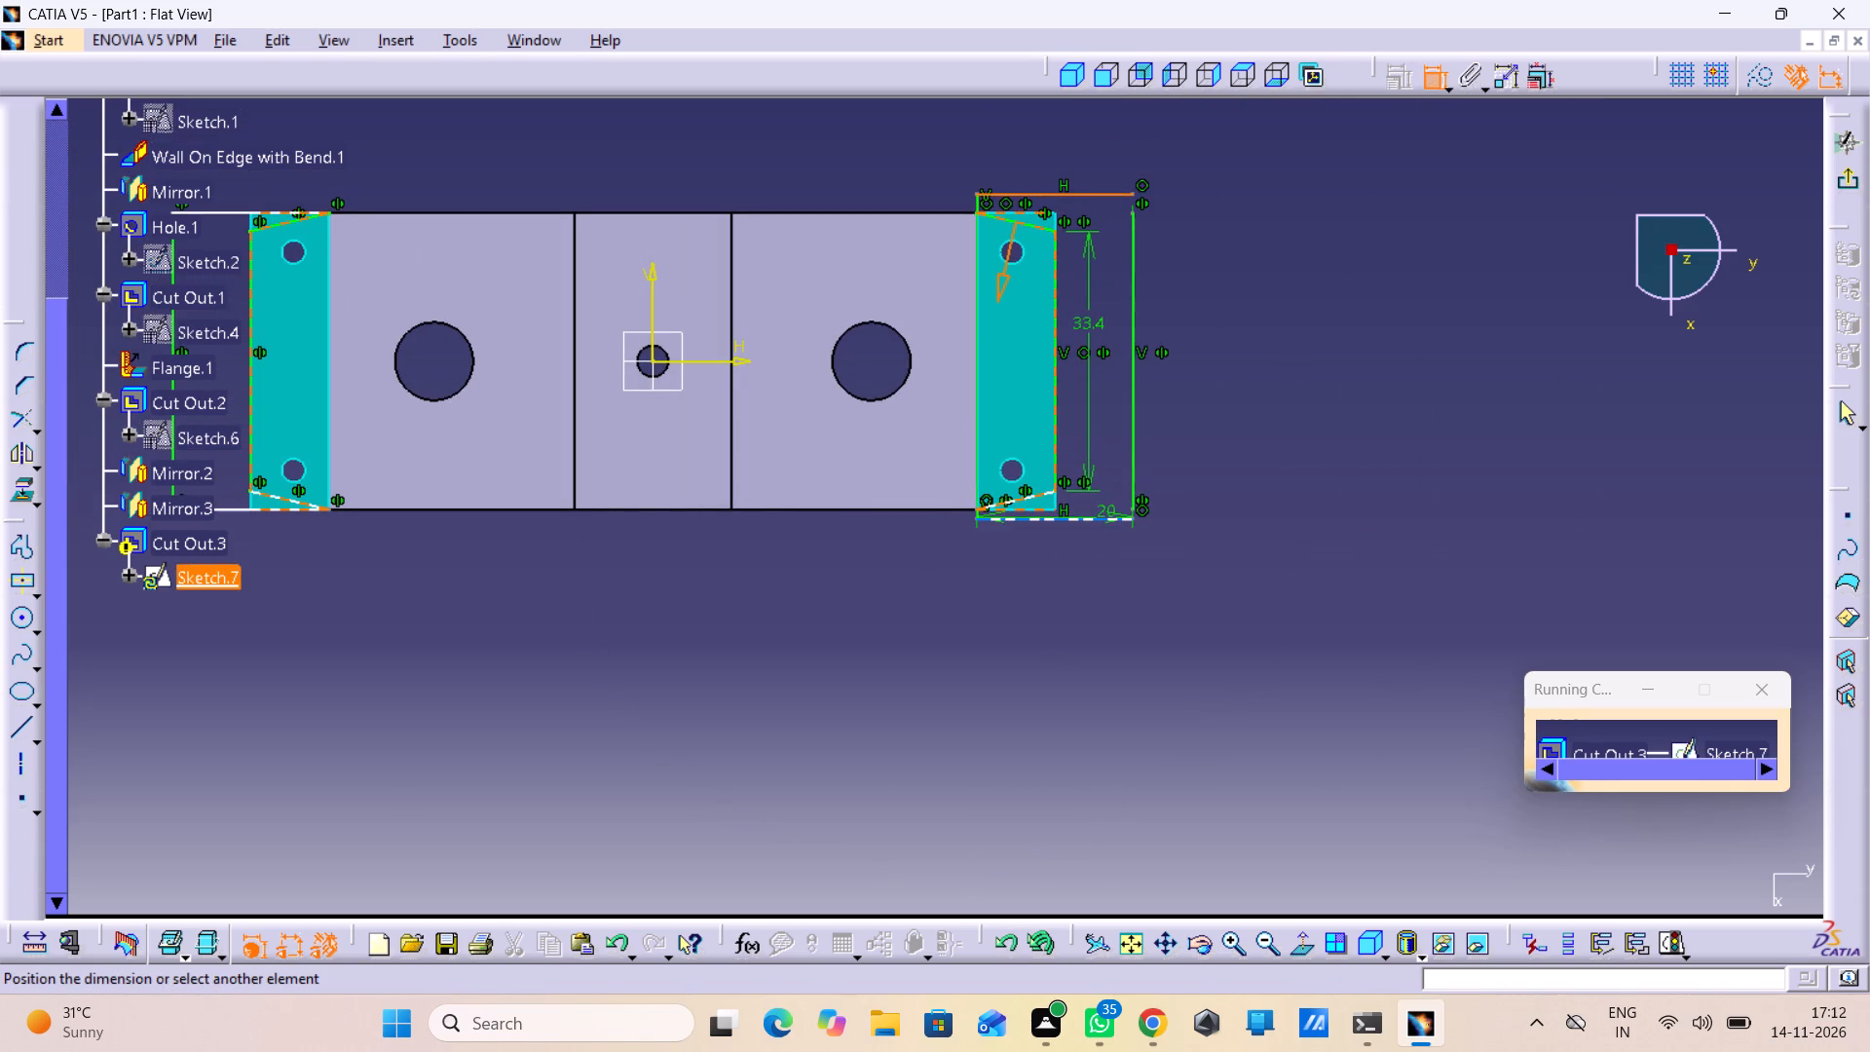
pyautogui.moveTo(1107, 518); pyautogui.dragTo(1143, 516)
pyautogui.click(1285, 402)
pyautogui.doubleClick(1289, 395)
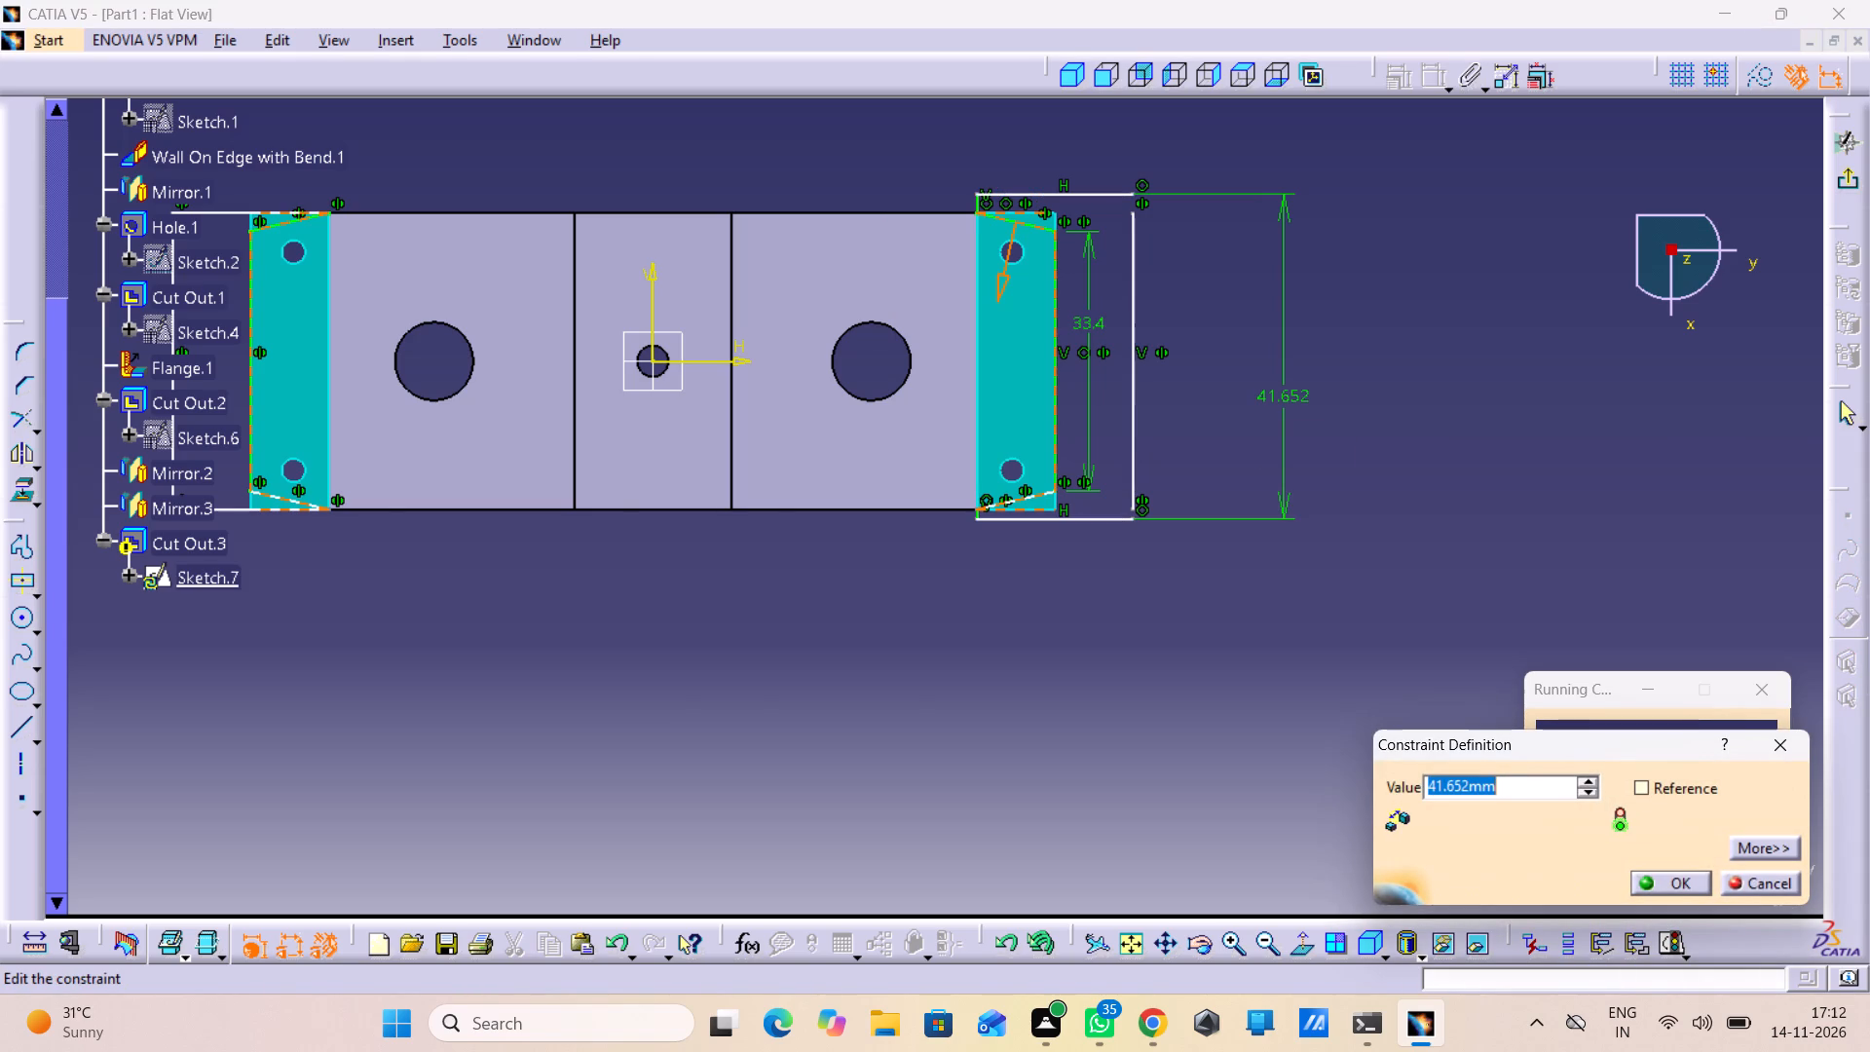
pyautogui.press('4')
pyautogui.press('2')
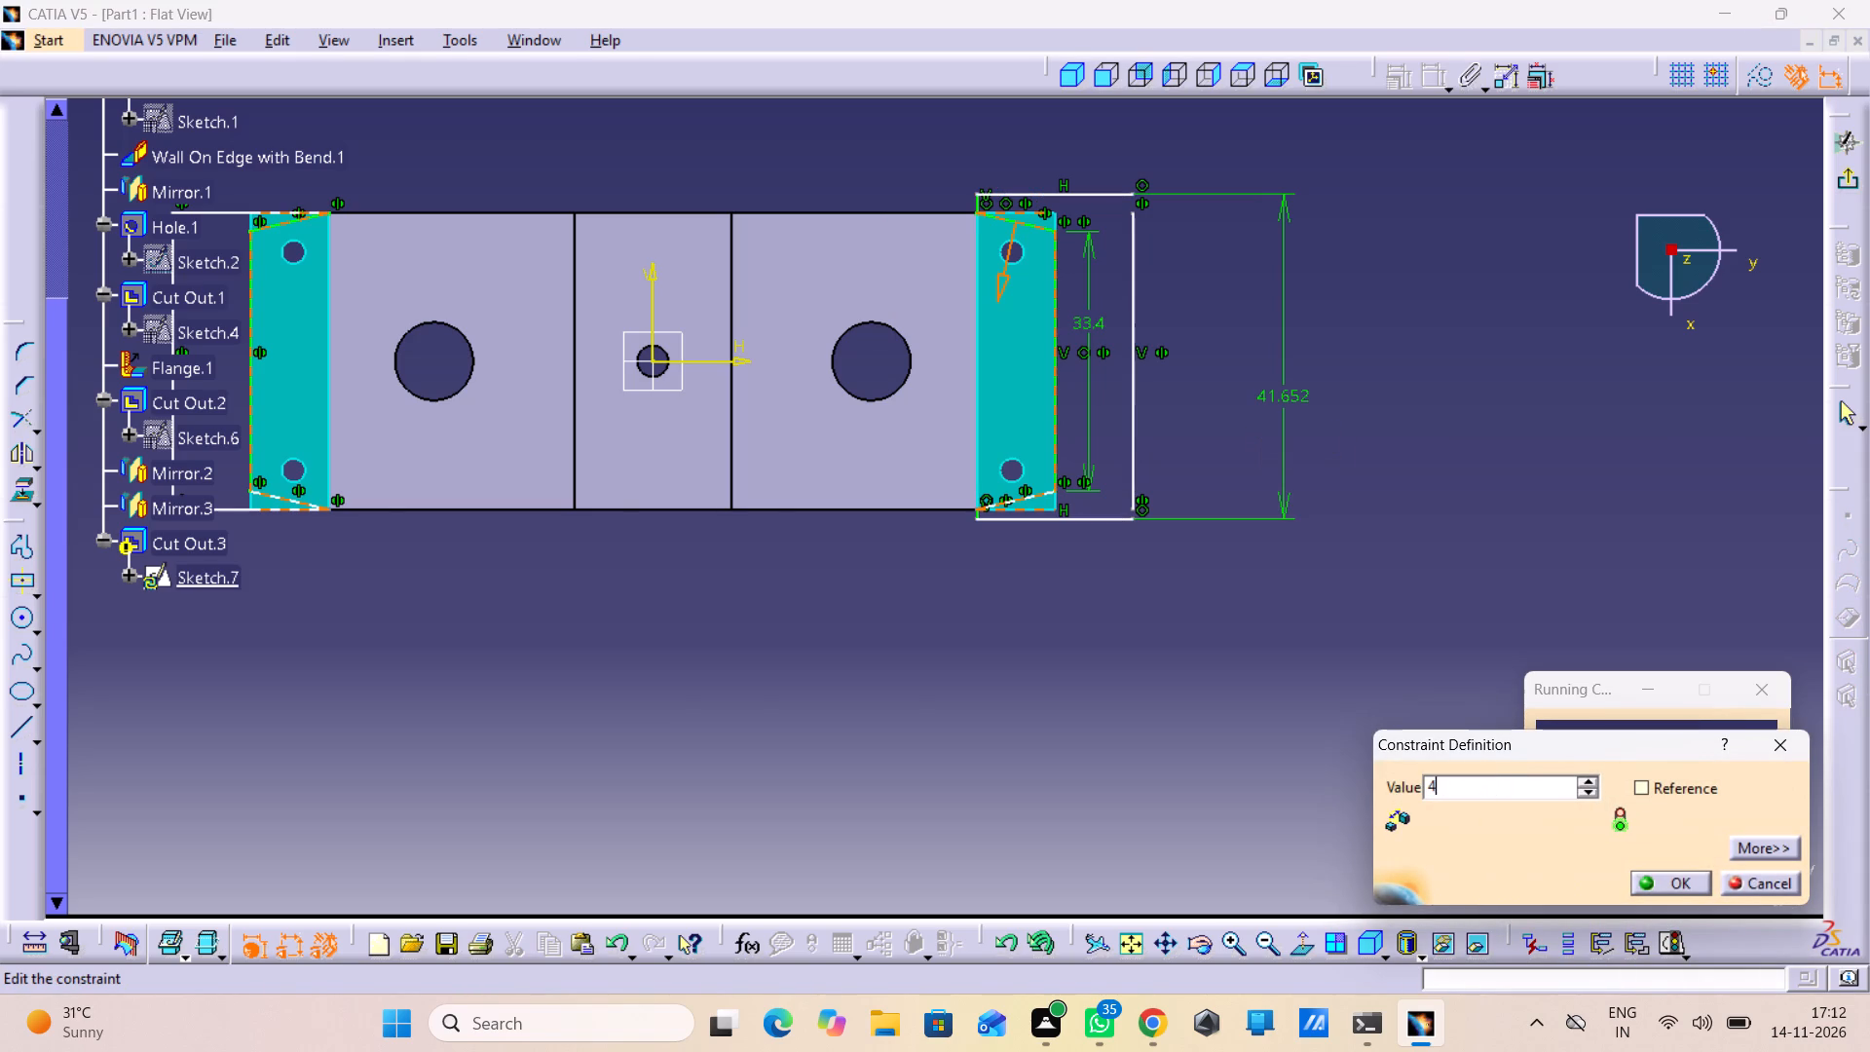
pyautogui.click(1651, 875)
# Make the upper and lower horizontal lines symmetric about the sketch's horizontal axis.
pyautogui.click(1087, 521)
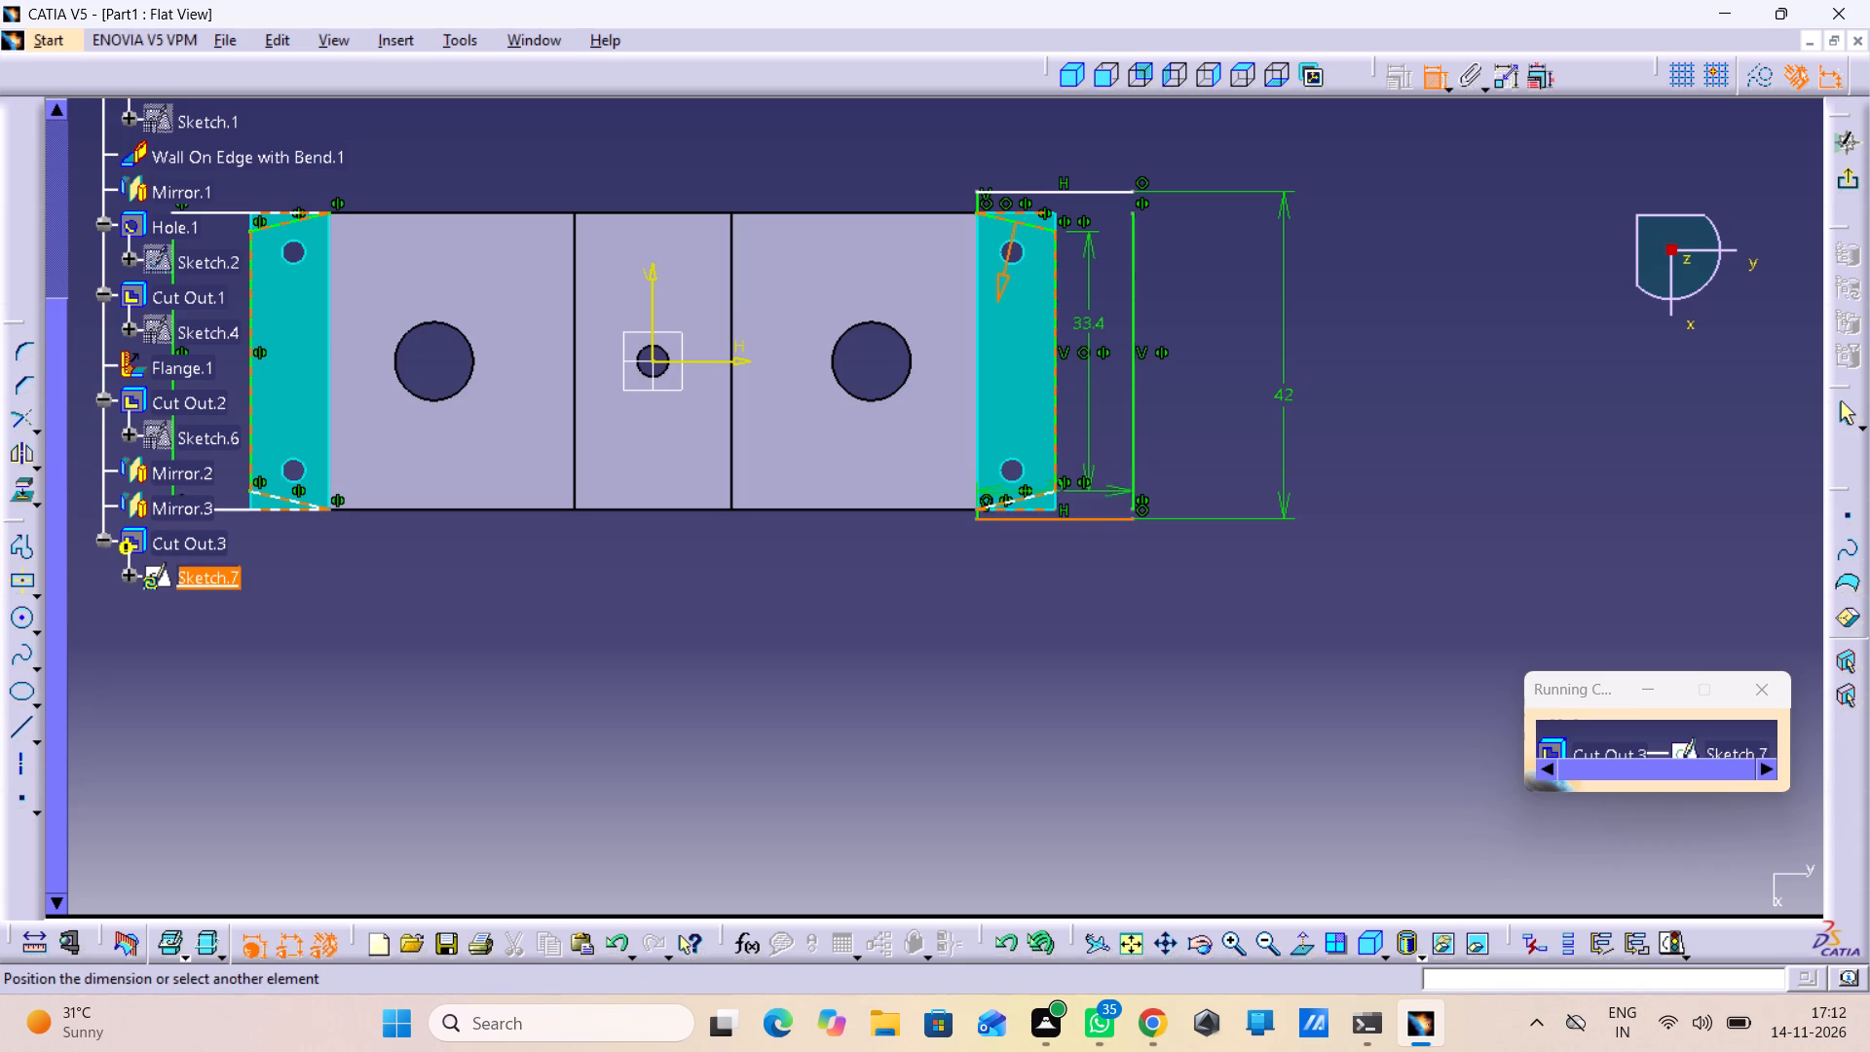
pyautogui.moveTo(1100, 191); pyautogui.dragTo(1147, 194)
pyautogui.rightClick(1253, 151)
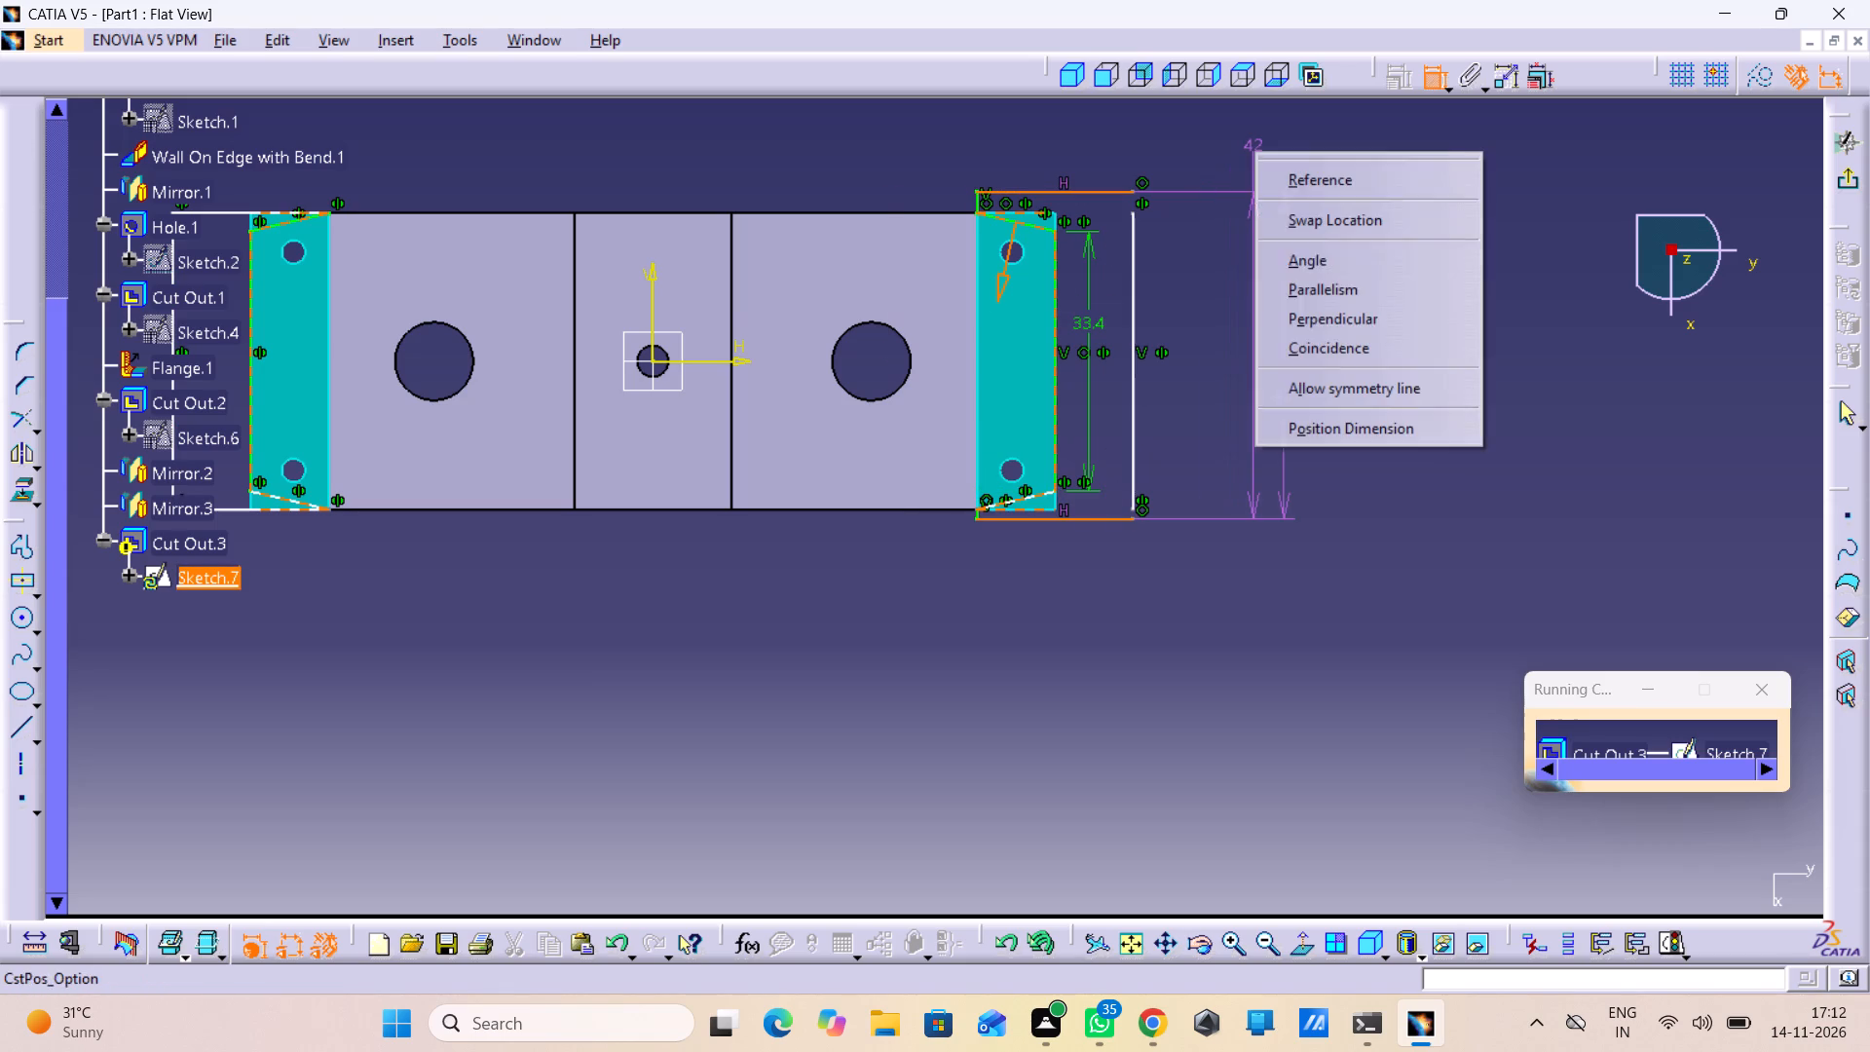
pyautogui.click(1387, 387)
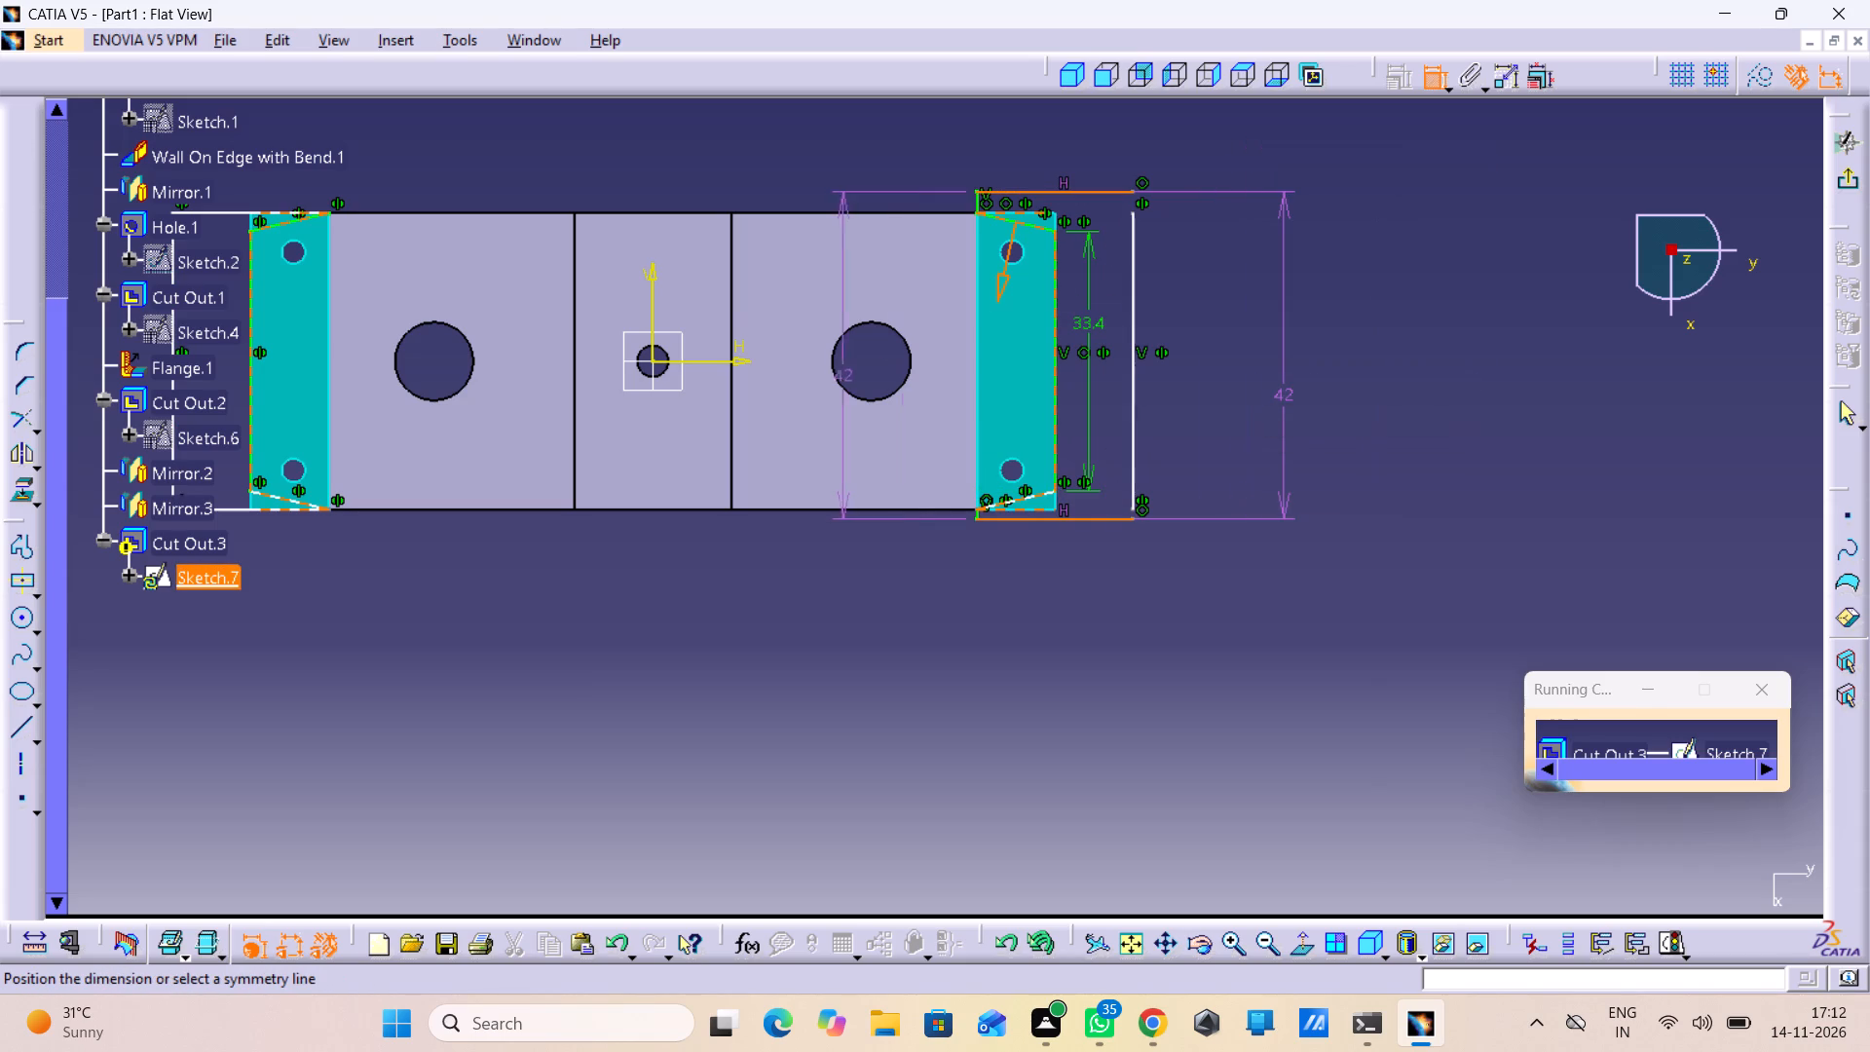
pyautogui.click(713, 361)
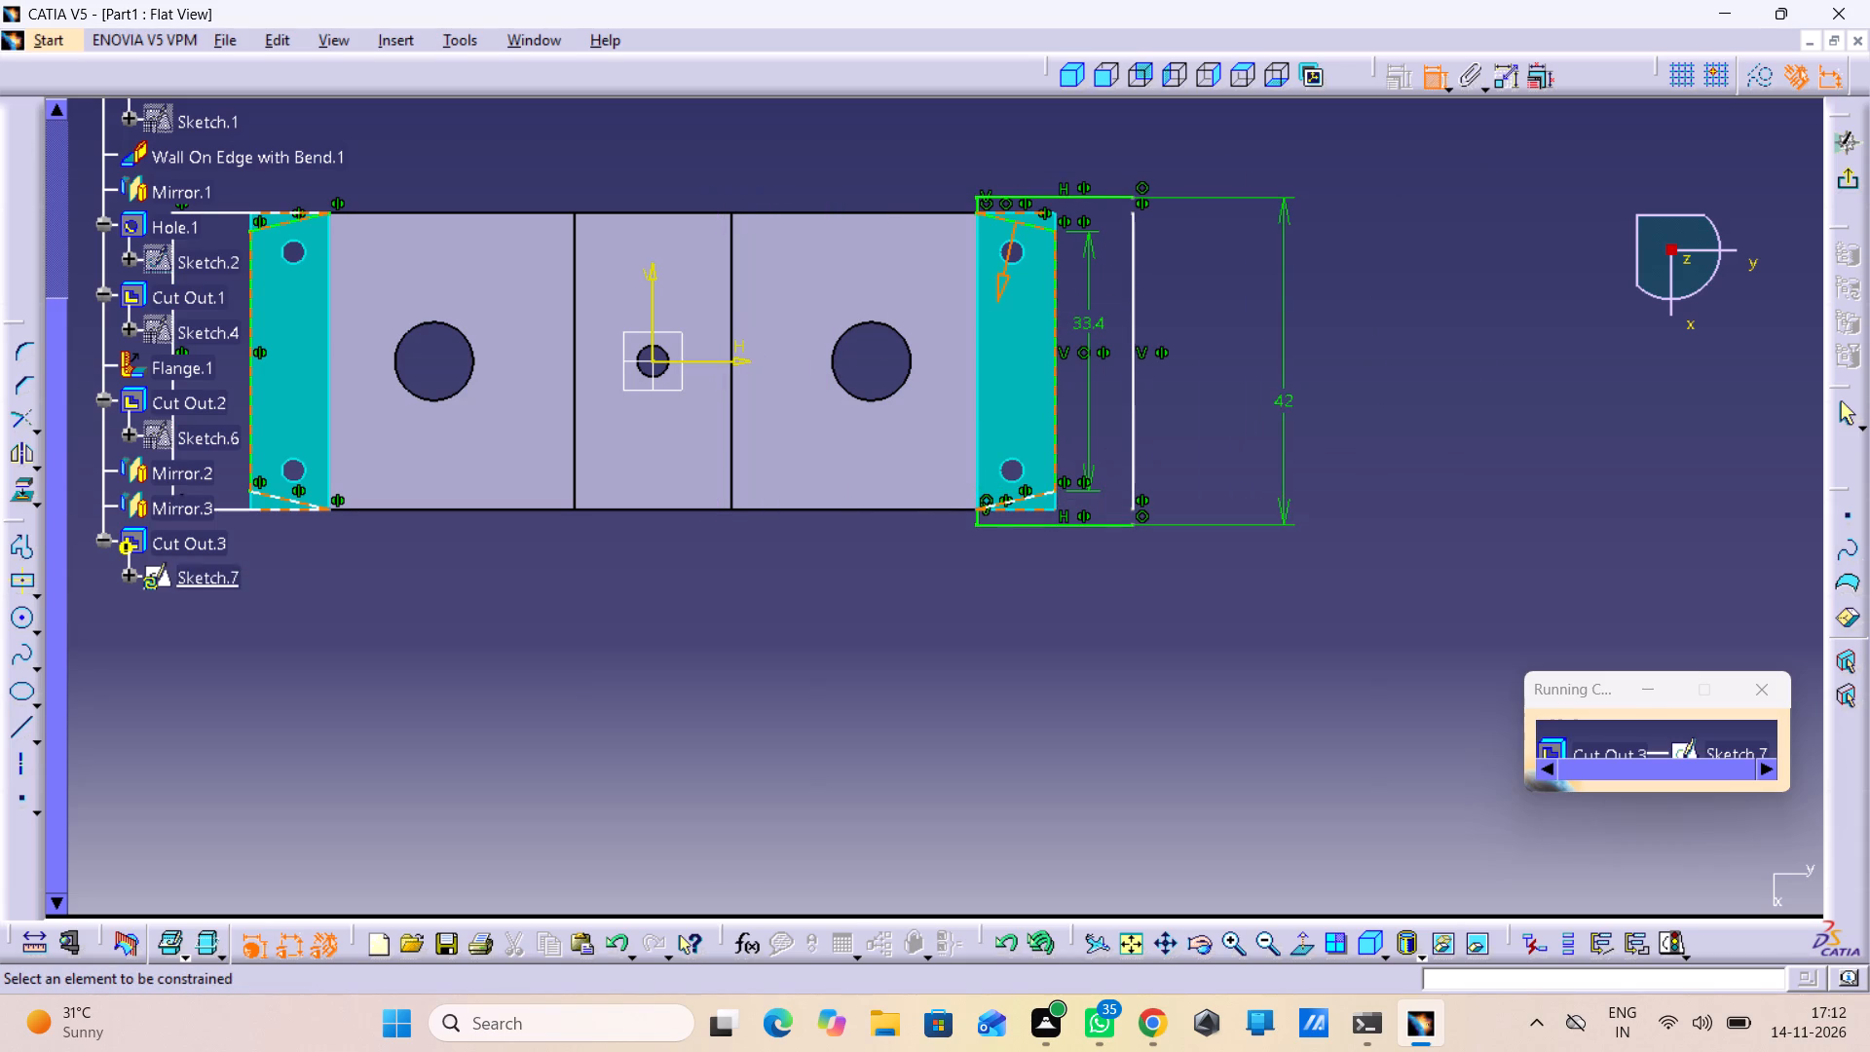
# Make the outer vertical line's lower and upper ends coincident with the outer ends of the lower and upper horizontal lines.
pyautogui.click(1135, 511)
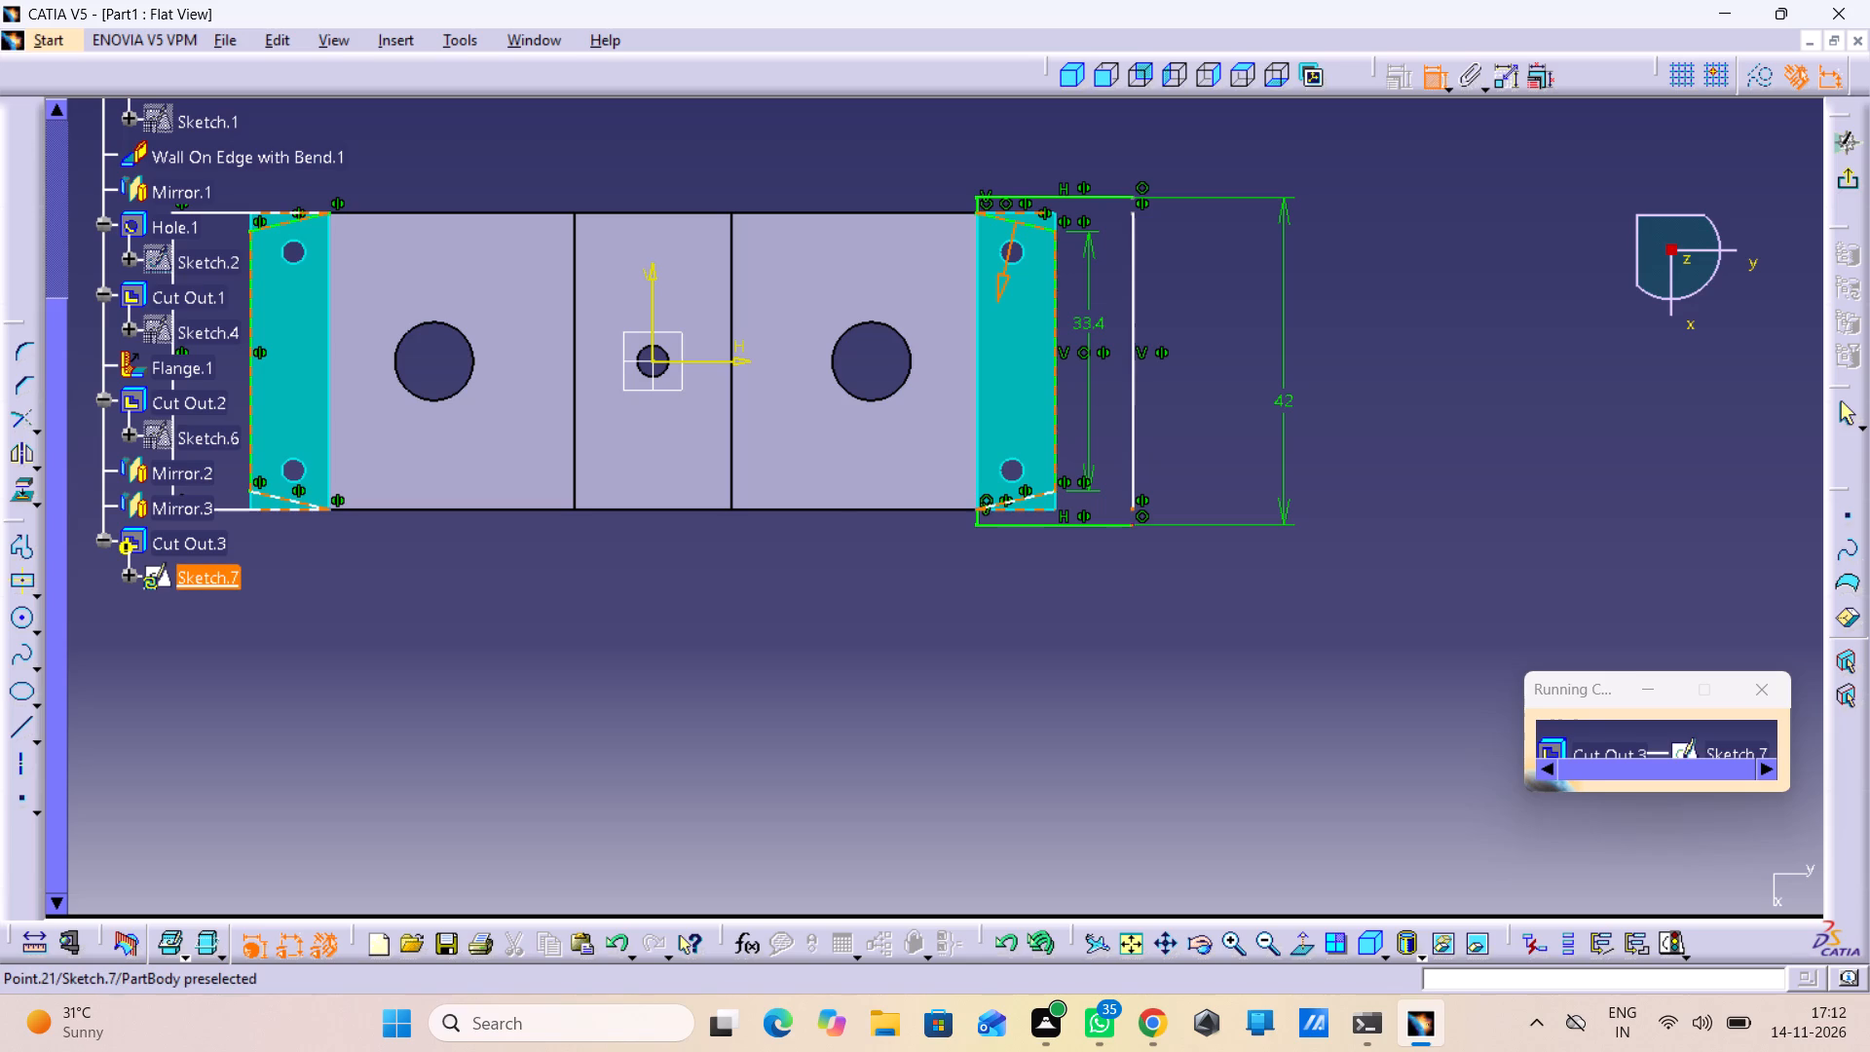
pyautogui.moveTo(1132, 530); pyautogui.dragTo(1150, 530)
pyautogui.rightClick(1228, 422)
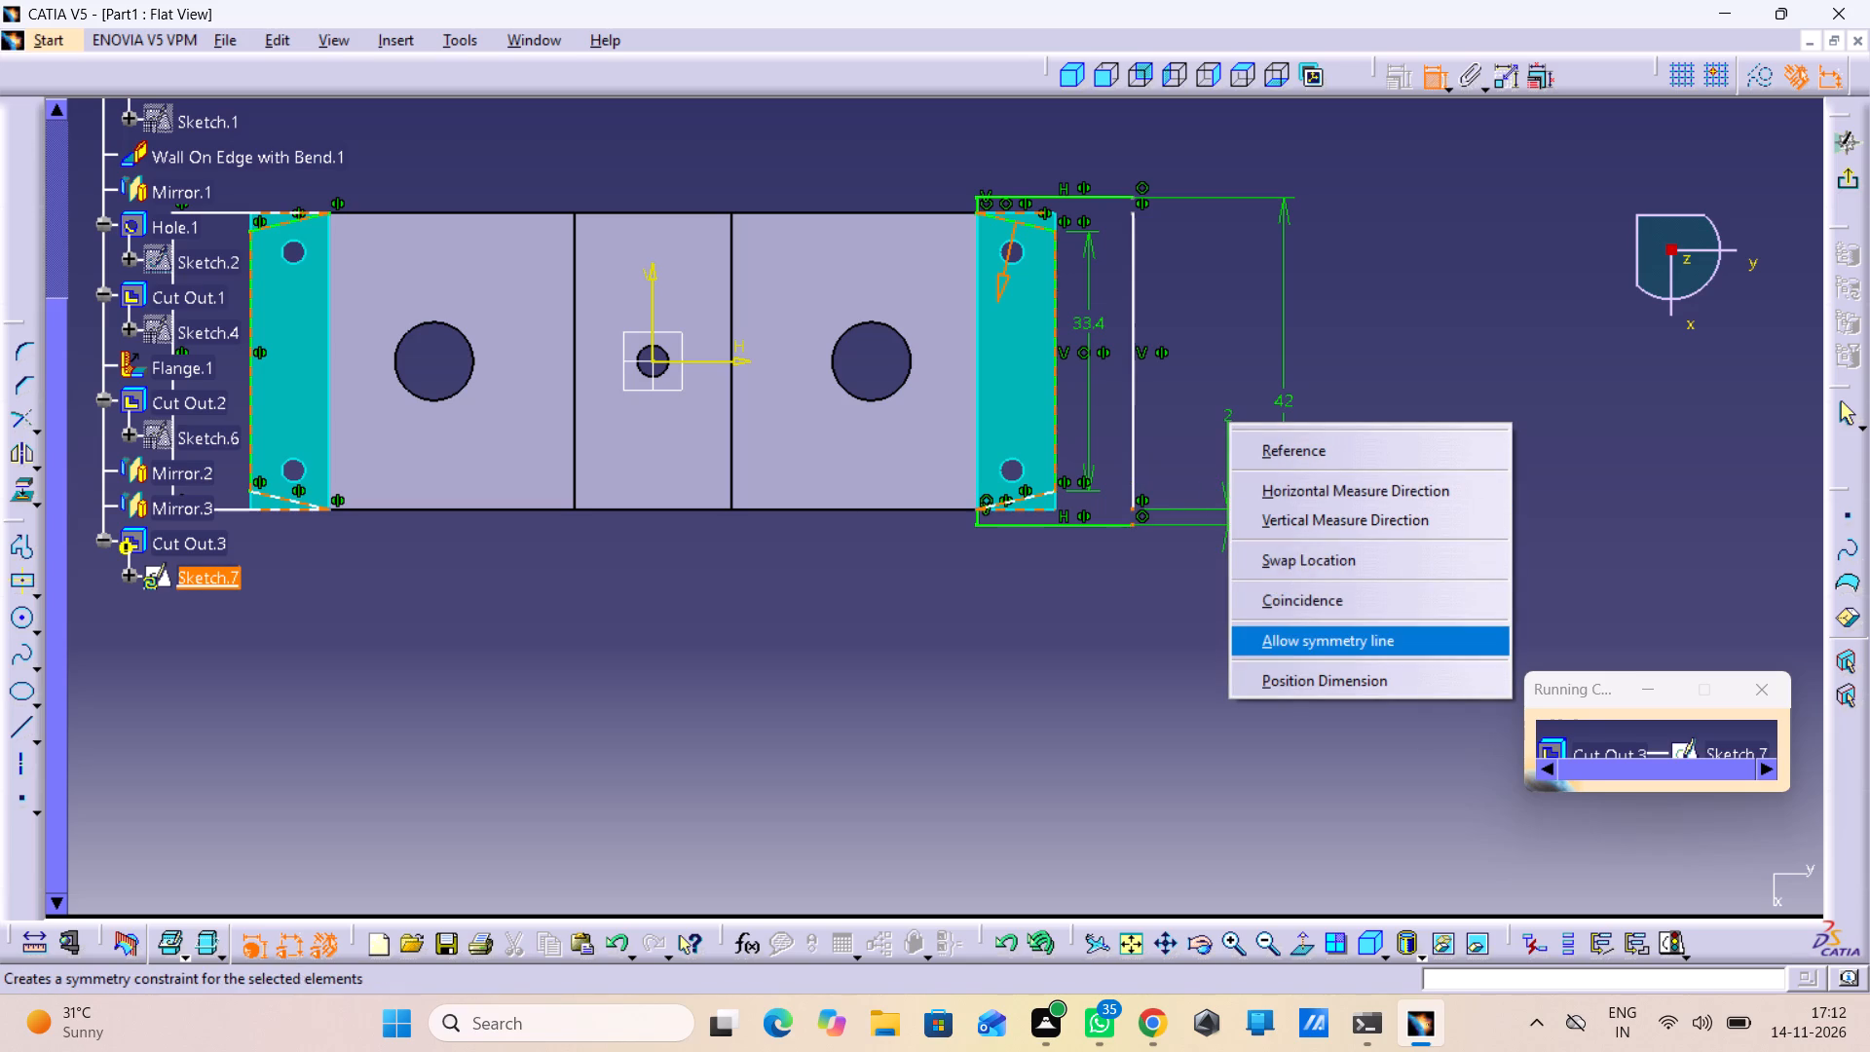
pyautogui.click(1285, 604)
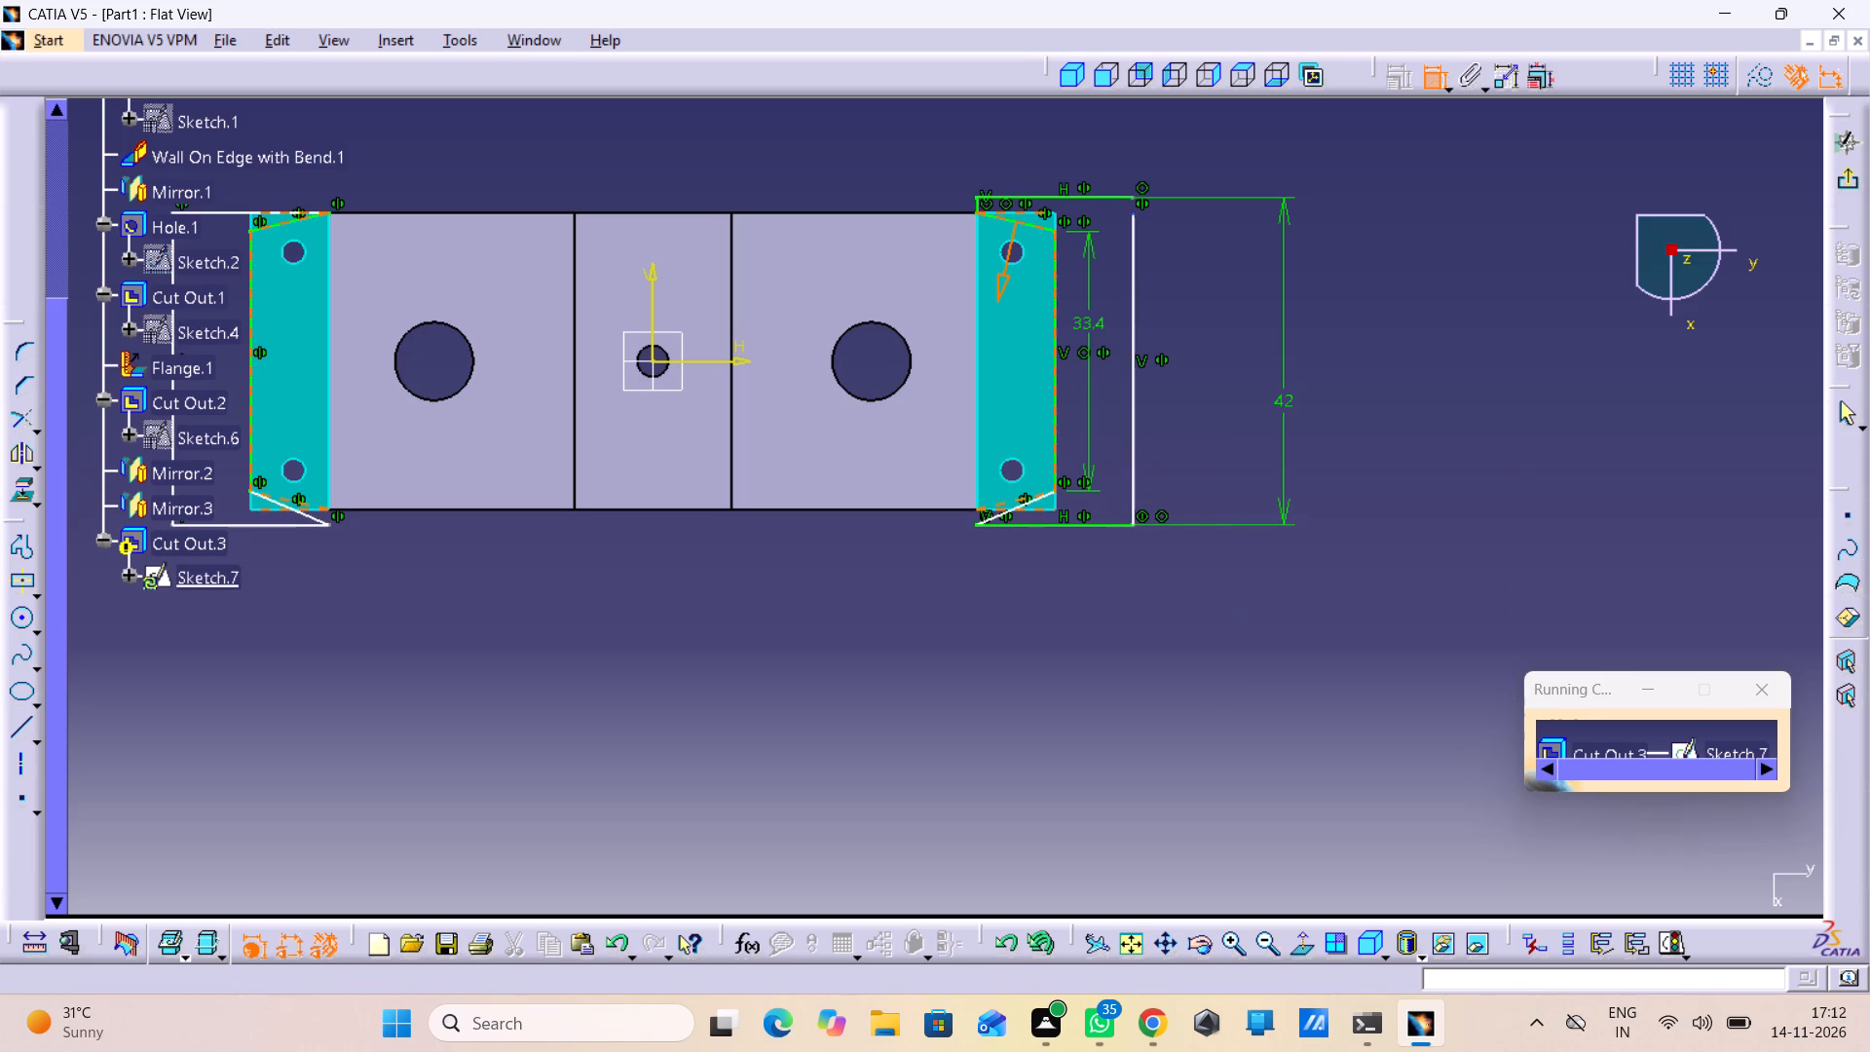
pyautogui.click(1131, 213)
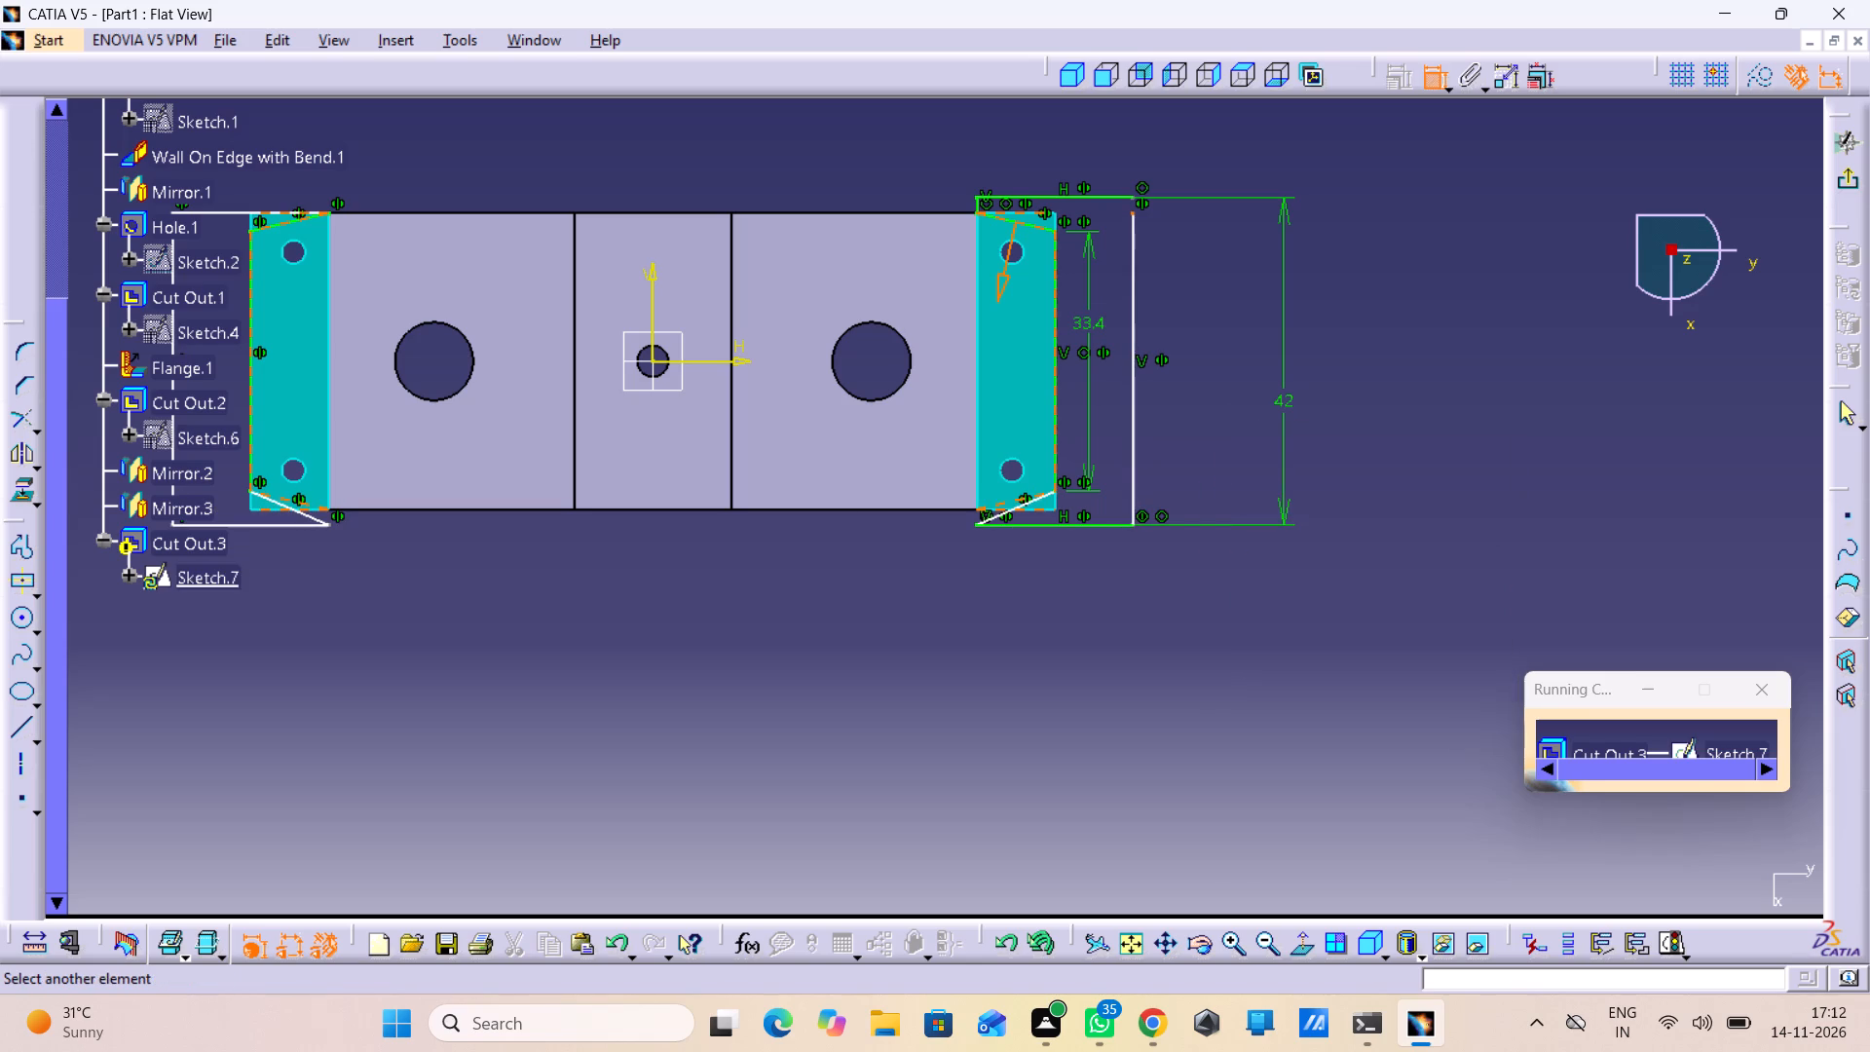
pyautogui.click(1132, 201)
pyautogui.rightClick(1180, 167)
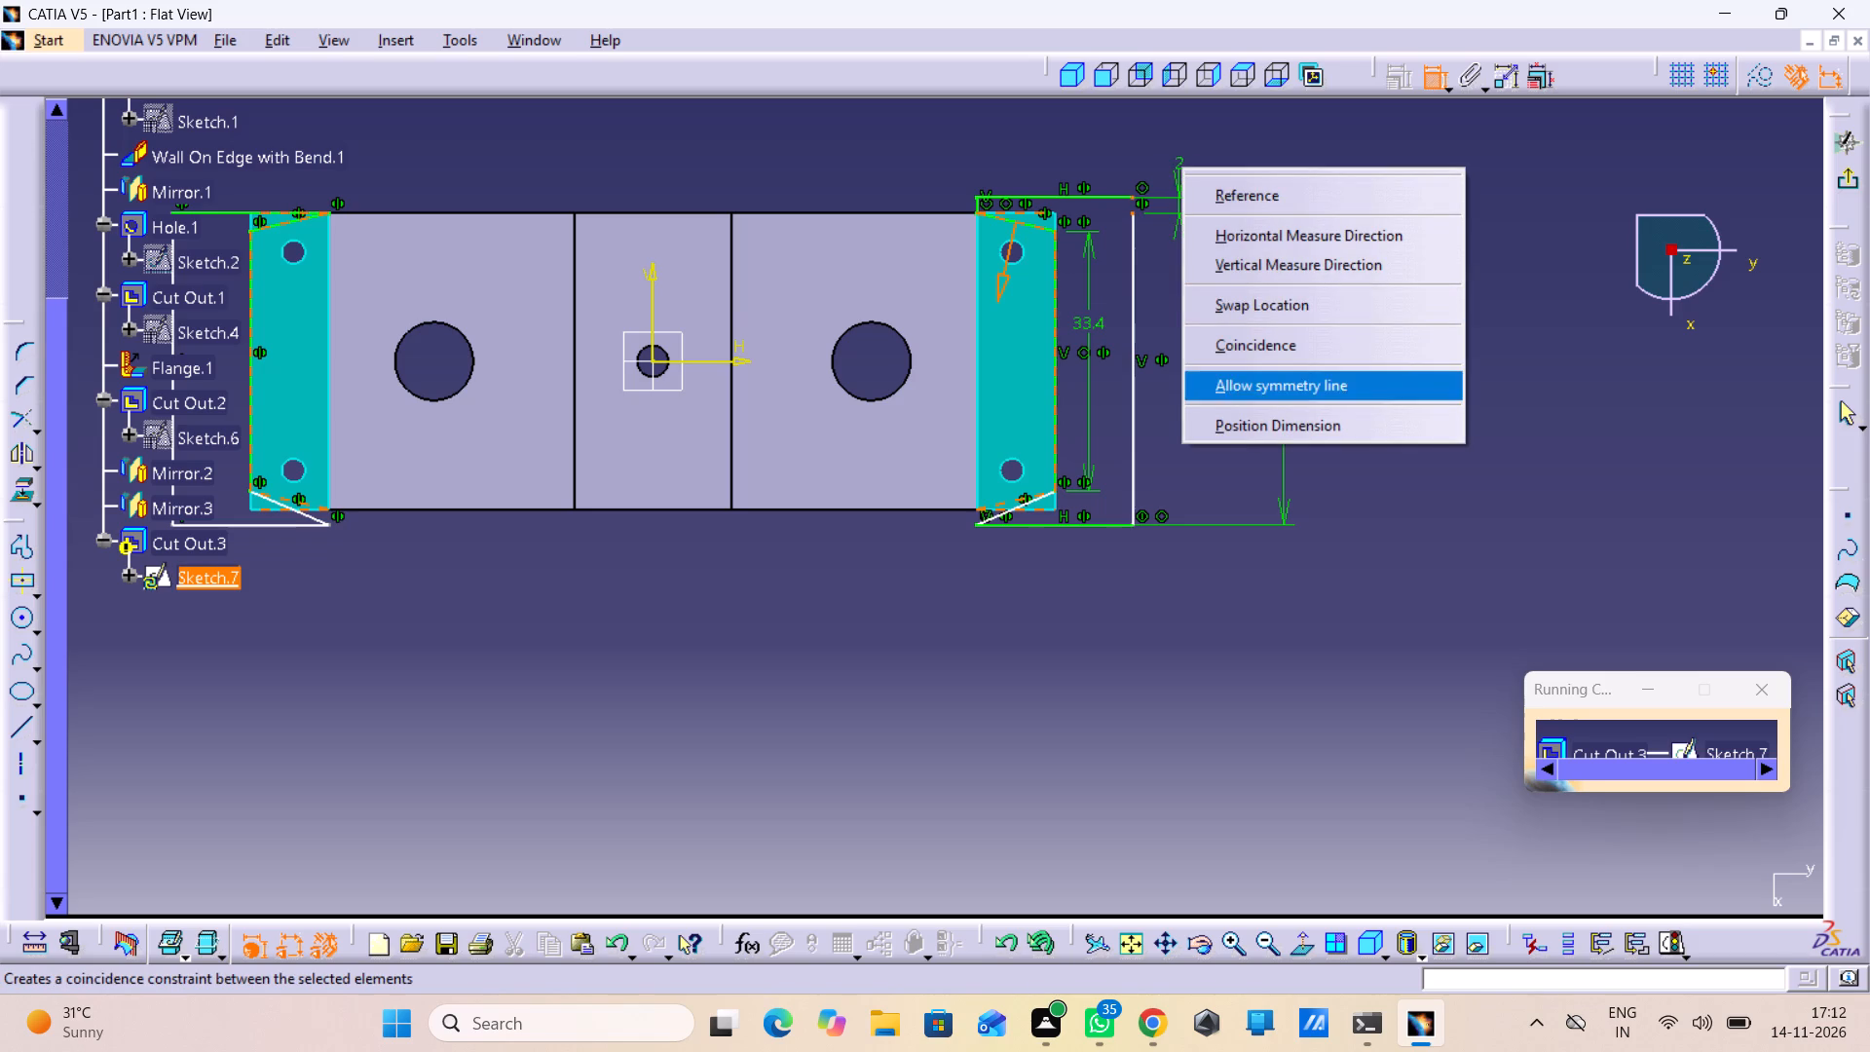
pyautogui.click(1286, 346)
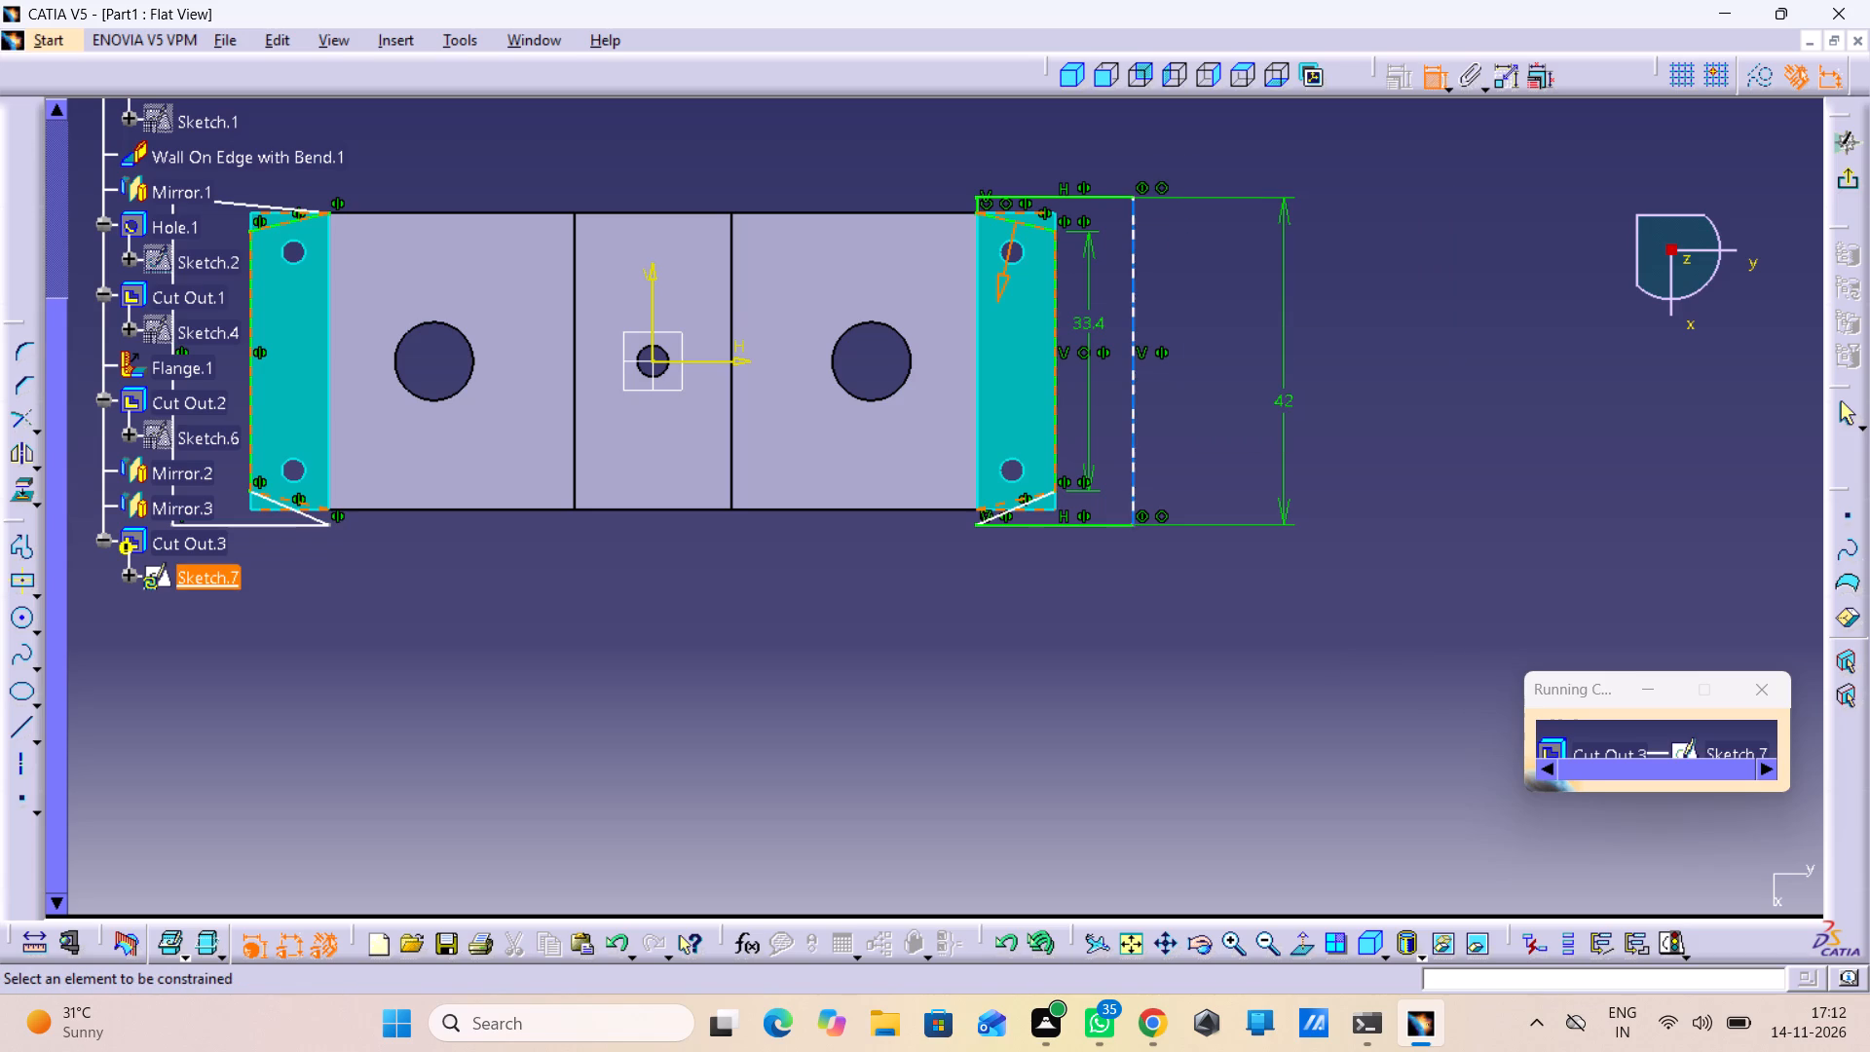
# Dimension the lower horizontal line's length.
pyautogui.click(1066, 528)
pyautogui.click(1063, 590)
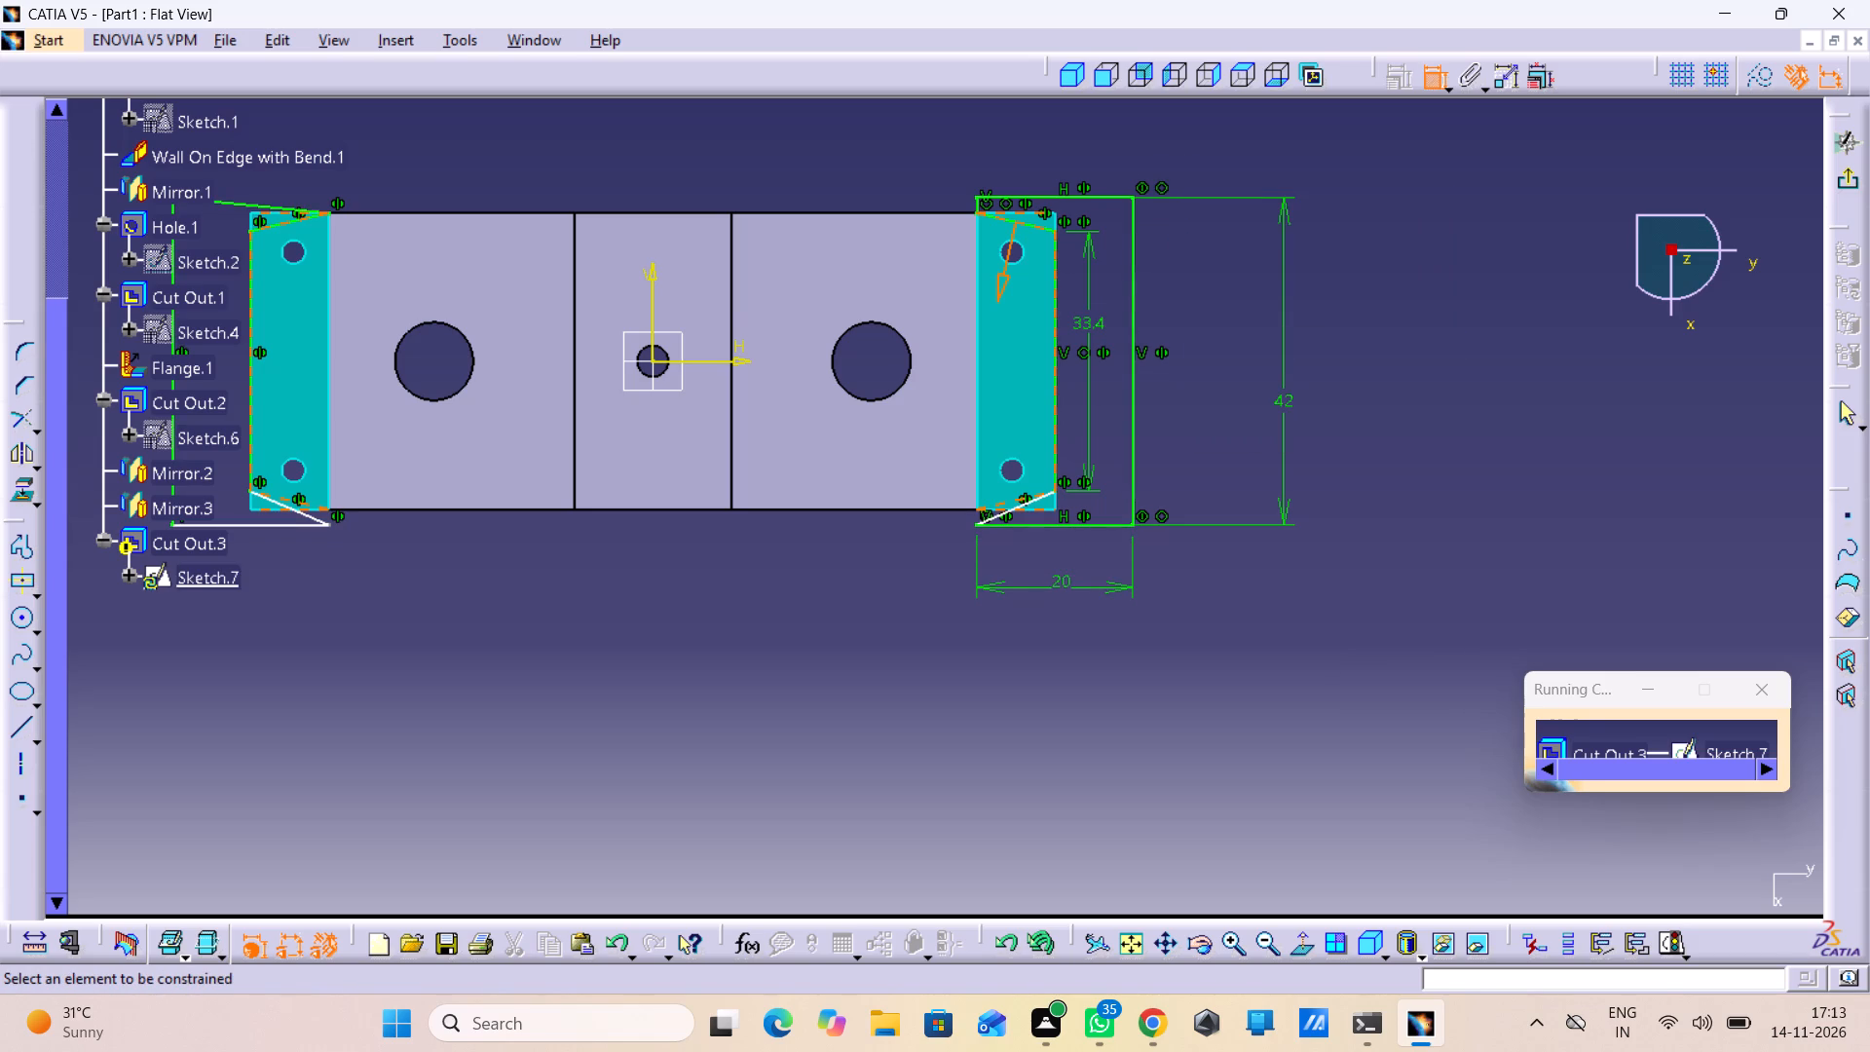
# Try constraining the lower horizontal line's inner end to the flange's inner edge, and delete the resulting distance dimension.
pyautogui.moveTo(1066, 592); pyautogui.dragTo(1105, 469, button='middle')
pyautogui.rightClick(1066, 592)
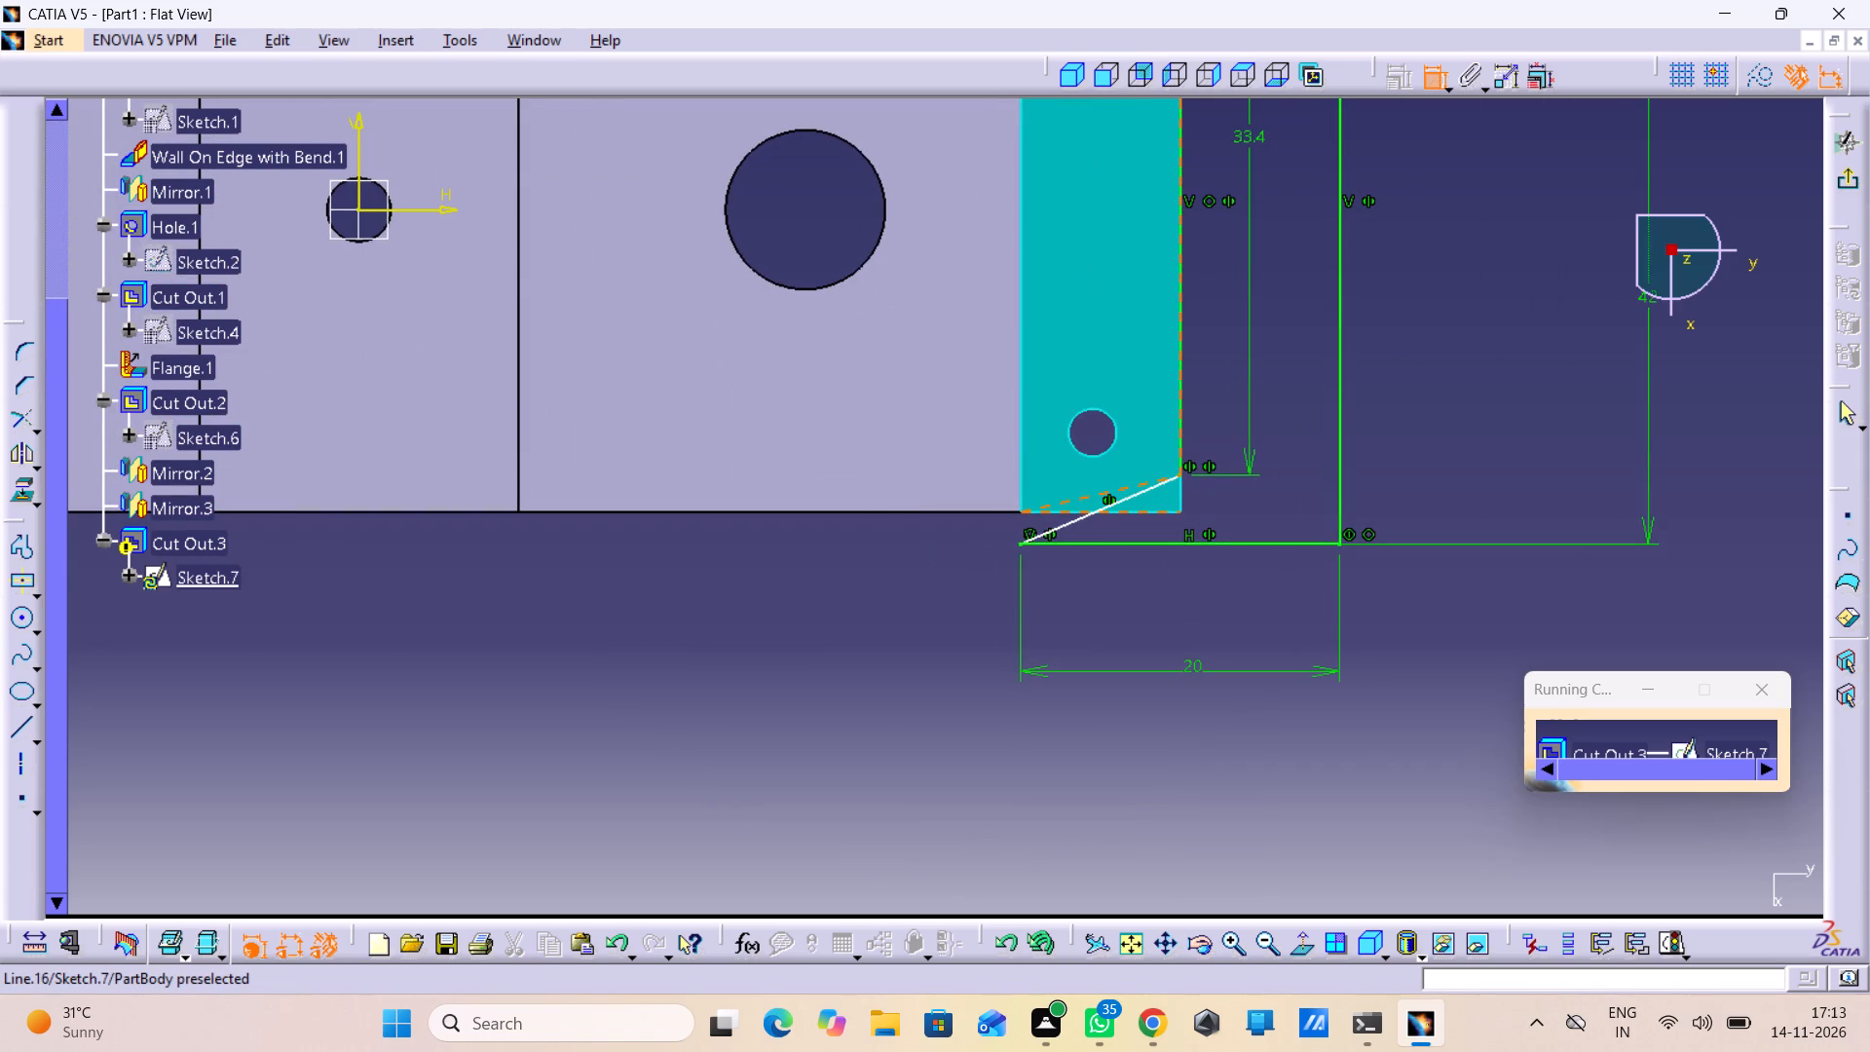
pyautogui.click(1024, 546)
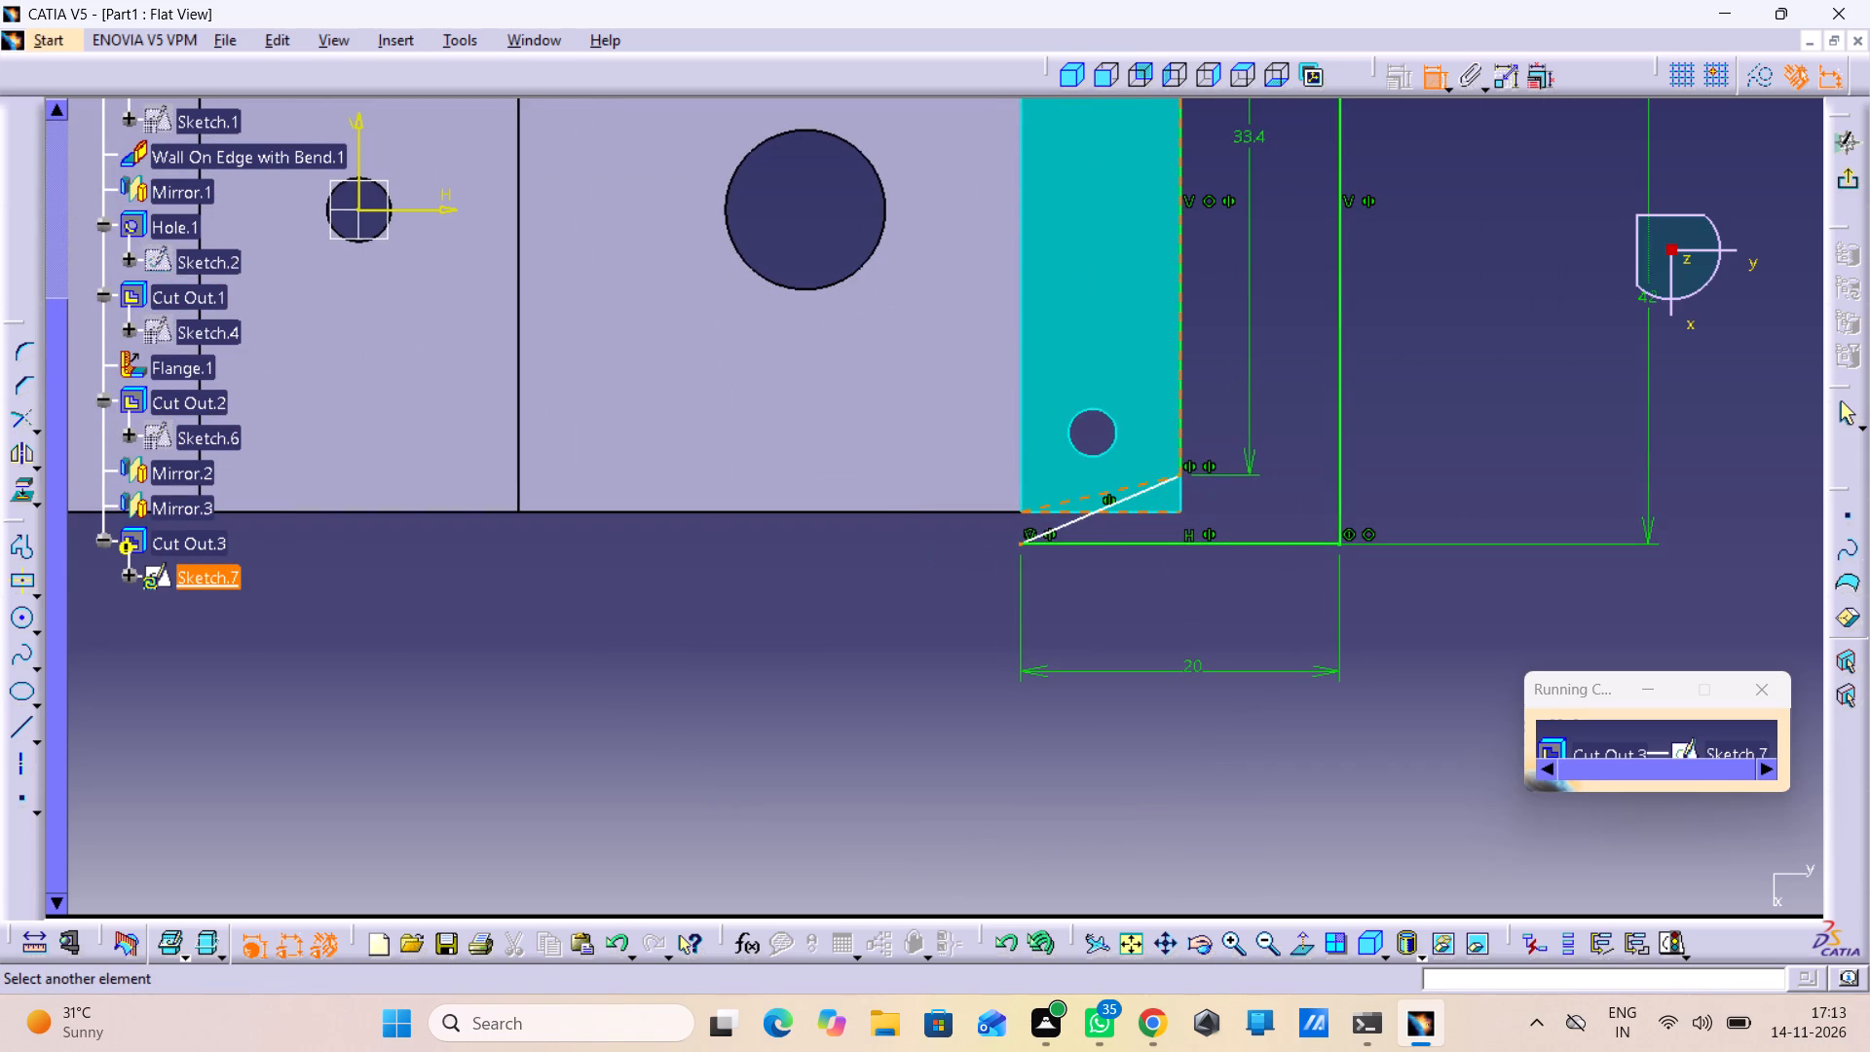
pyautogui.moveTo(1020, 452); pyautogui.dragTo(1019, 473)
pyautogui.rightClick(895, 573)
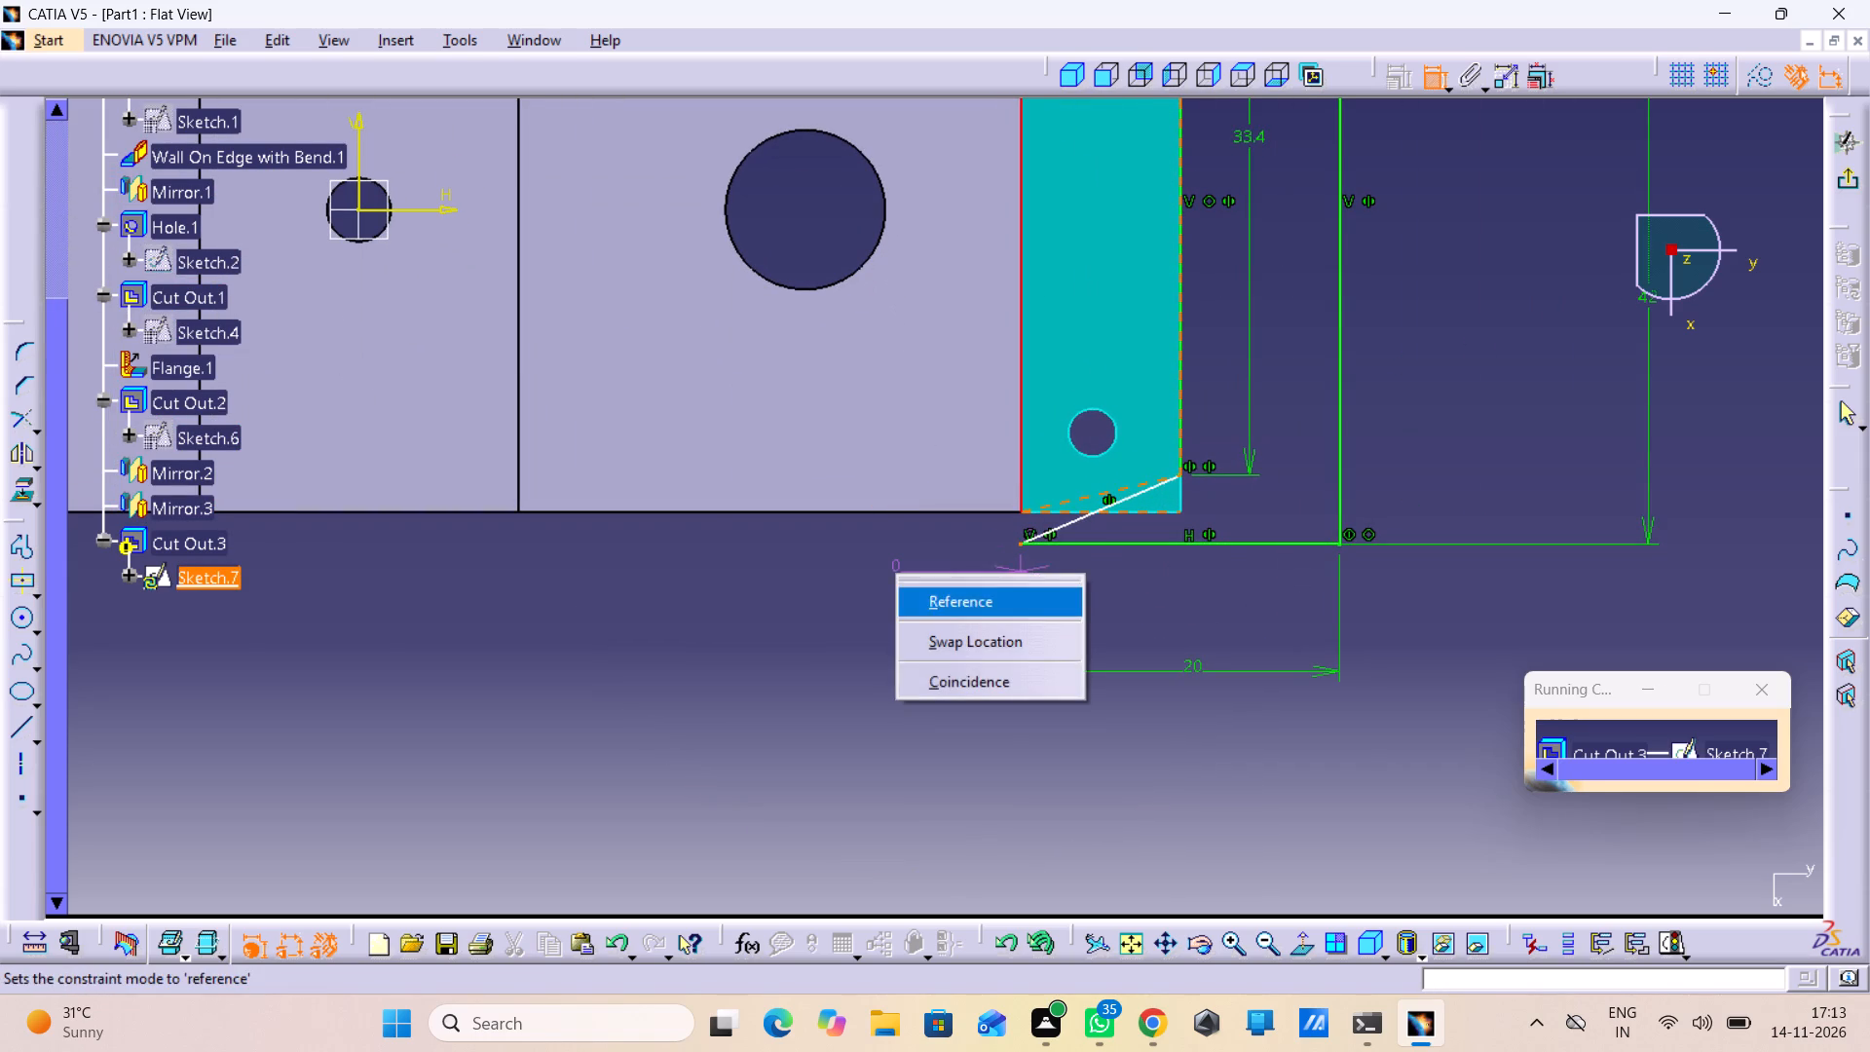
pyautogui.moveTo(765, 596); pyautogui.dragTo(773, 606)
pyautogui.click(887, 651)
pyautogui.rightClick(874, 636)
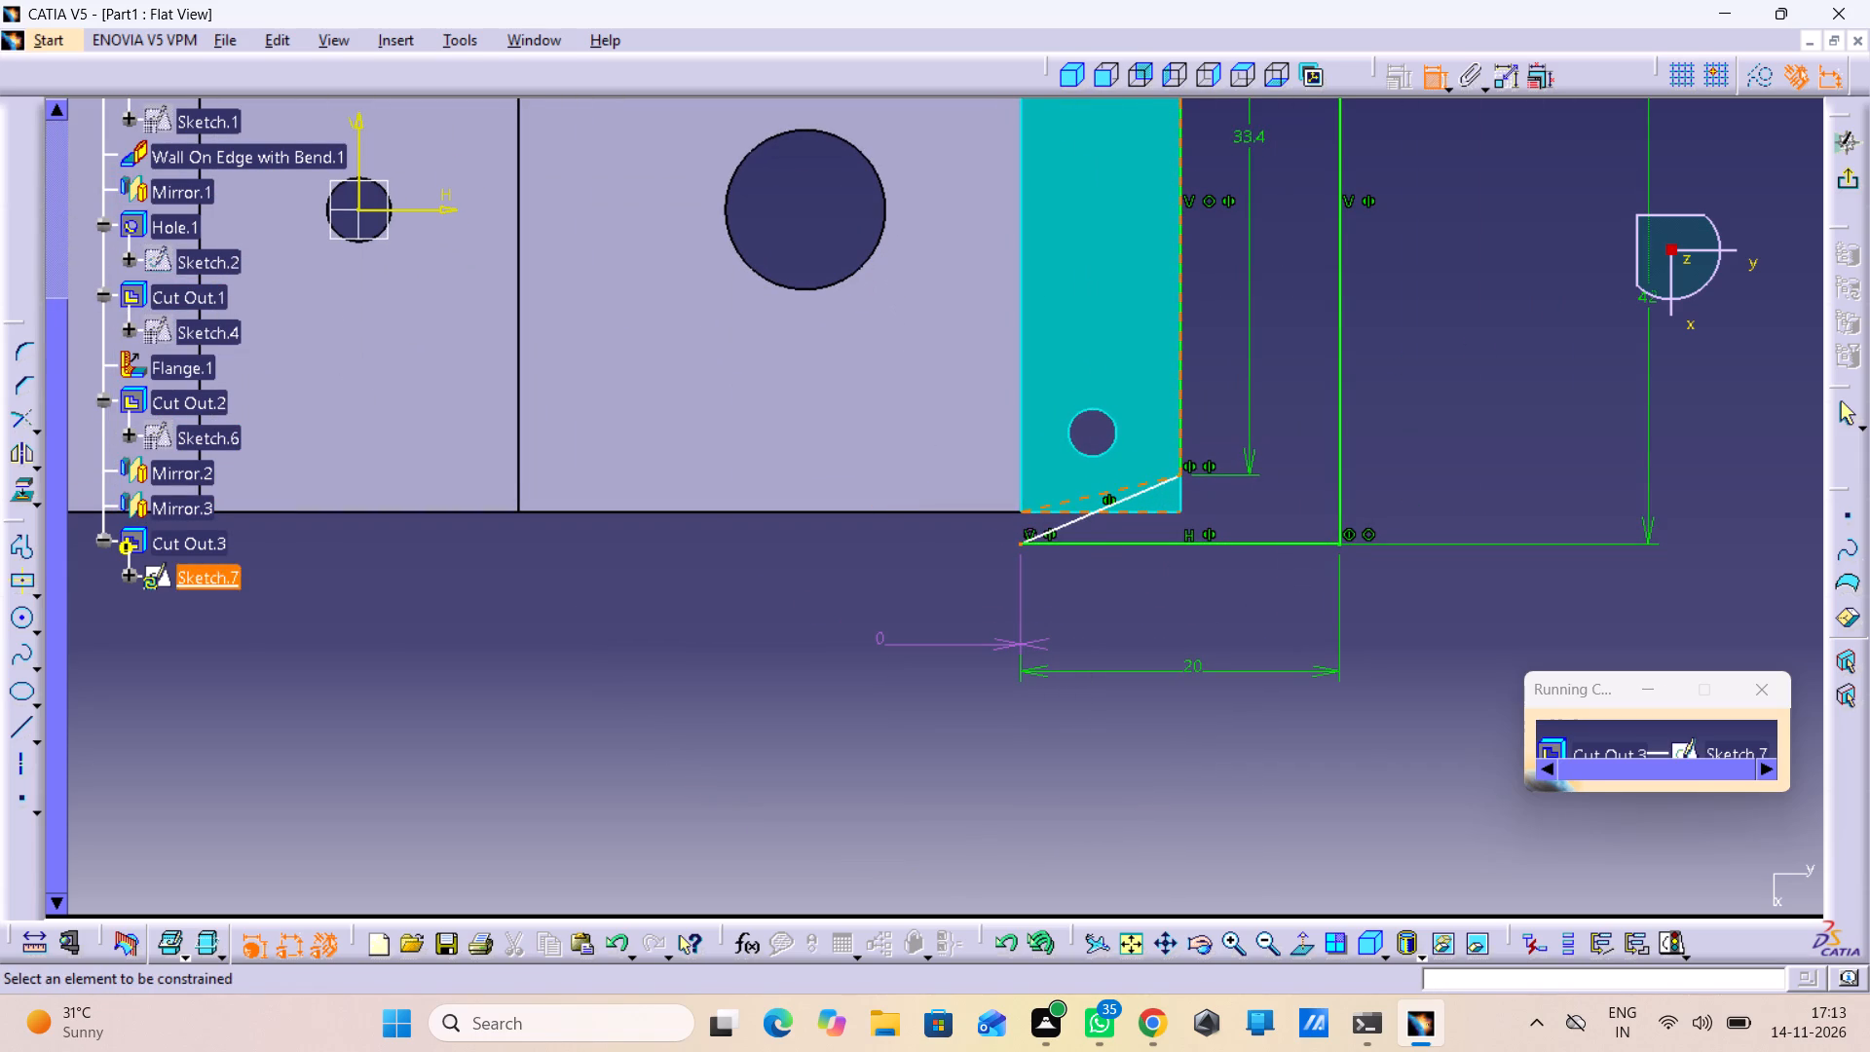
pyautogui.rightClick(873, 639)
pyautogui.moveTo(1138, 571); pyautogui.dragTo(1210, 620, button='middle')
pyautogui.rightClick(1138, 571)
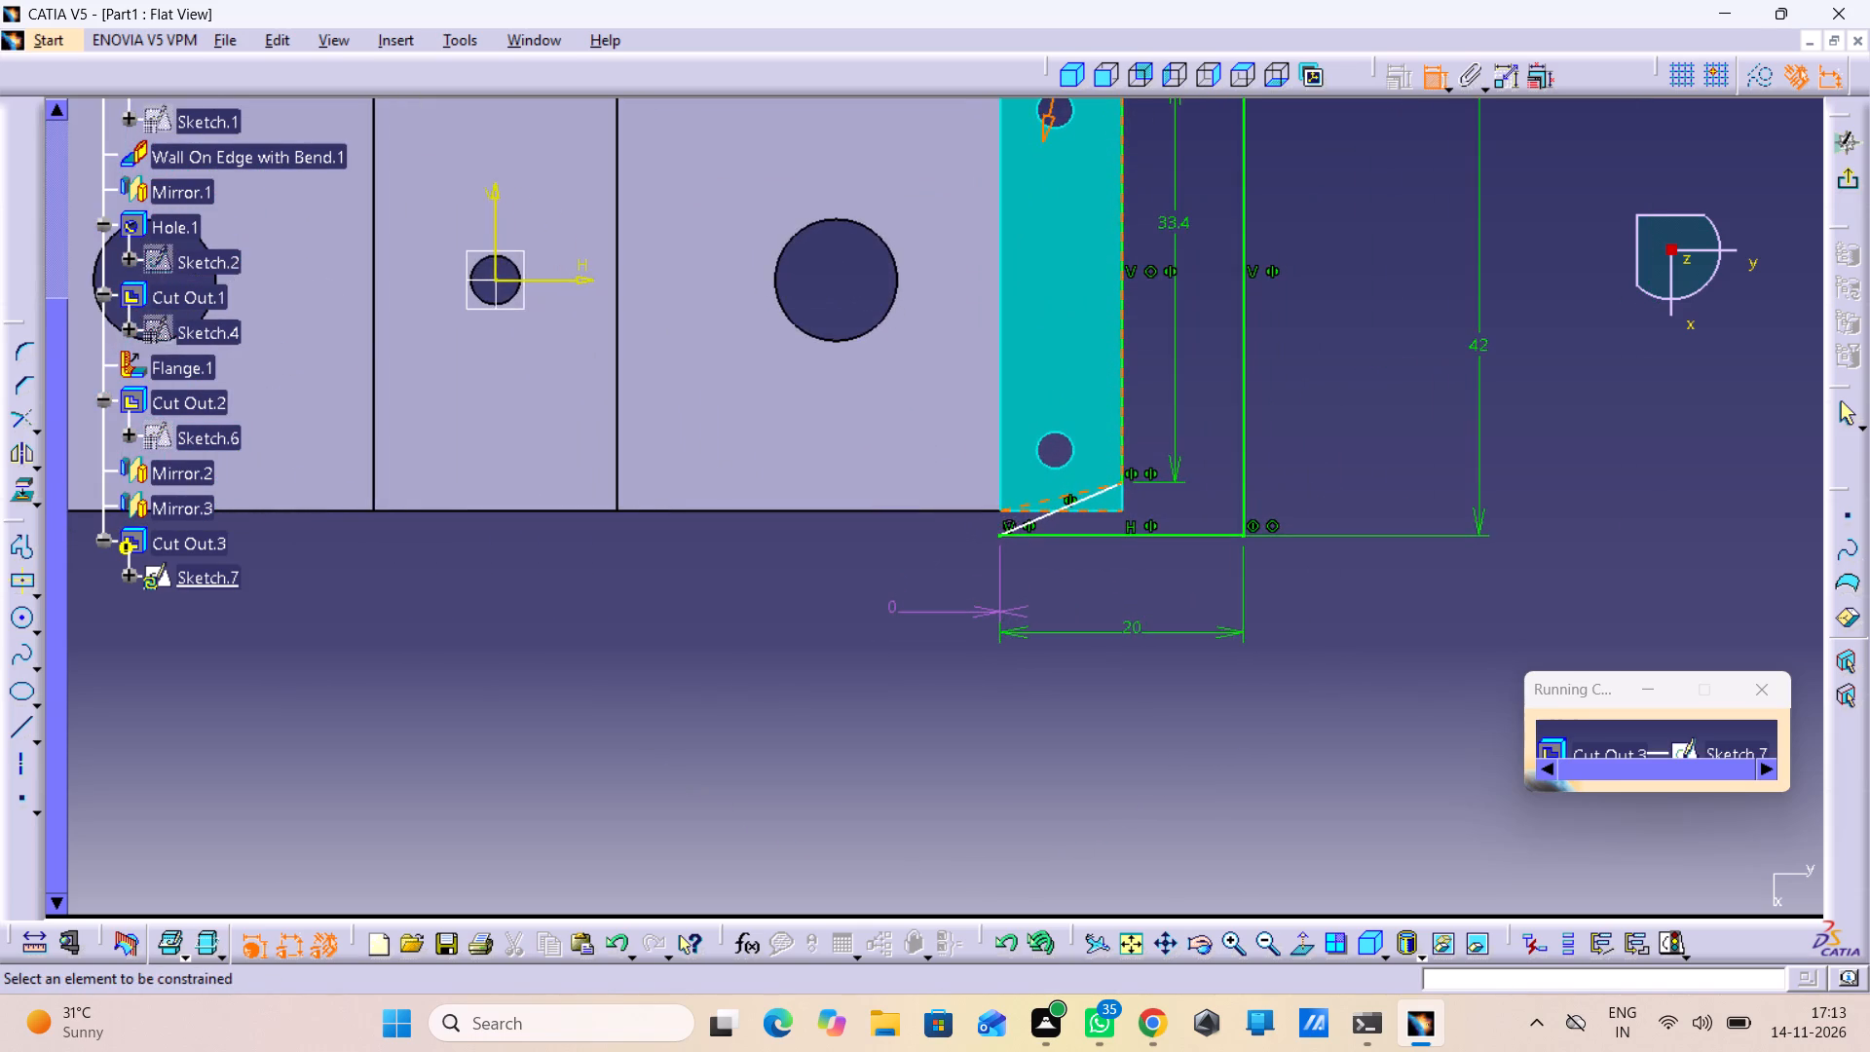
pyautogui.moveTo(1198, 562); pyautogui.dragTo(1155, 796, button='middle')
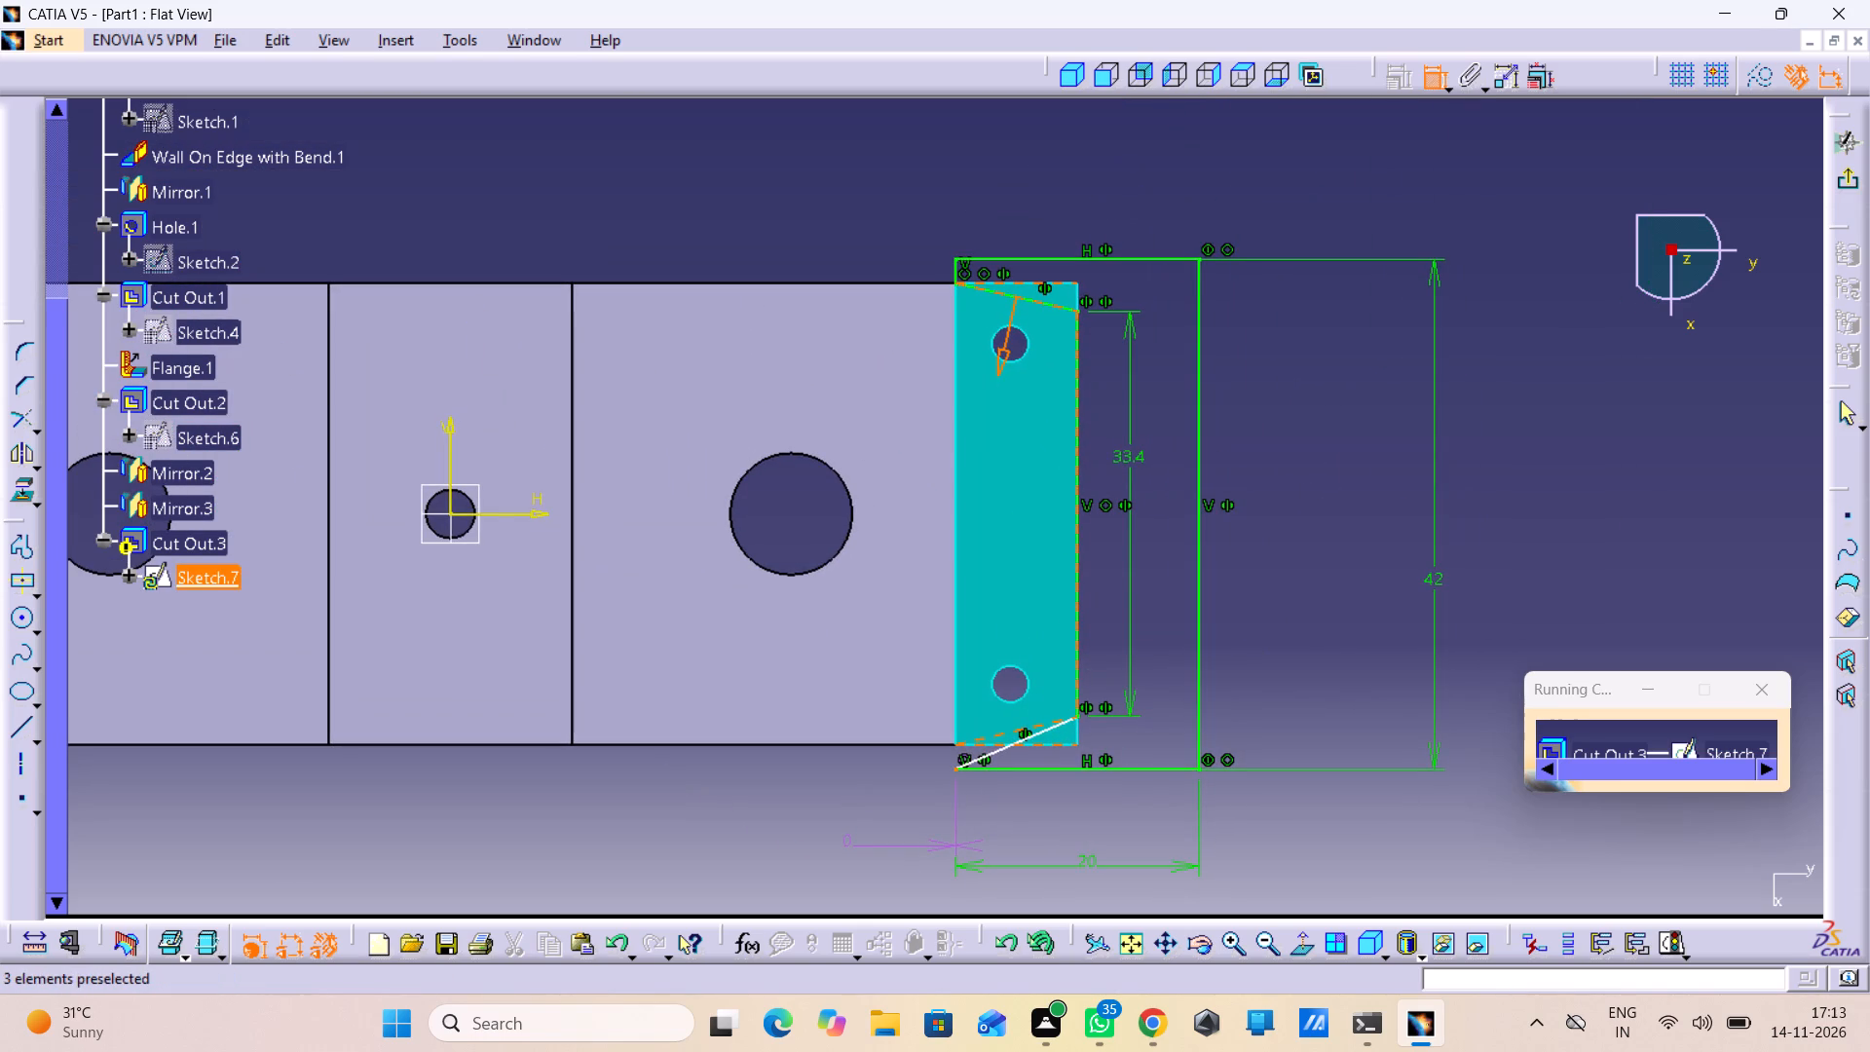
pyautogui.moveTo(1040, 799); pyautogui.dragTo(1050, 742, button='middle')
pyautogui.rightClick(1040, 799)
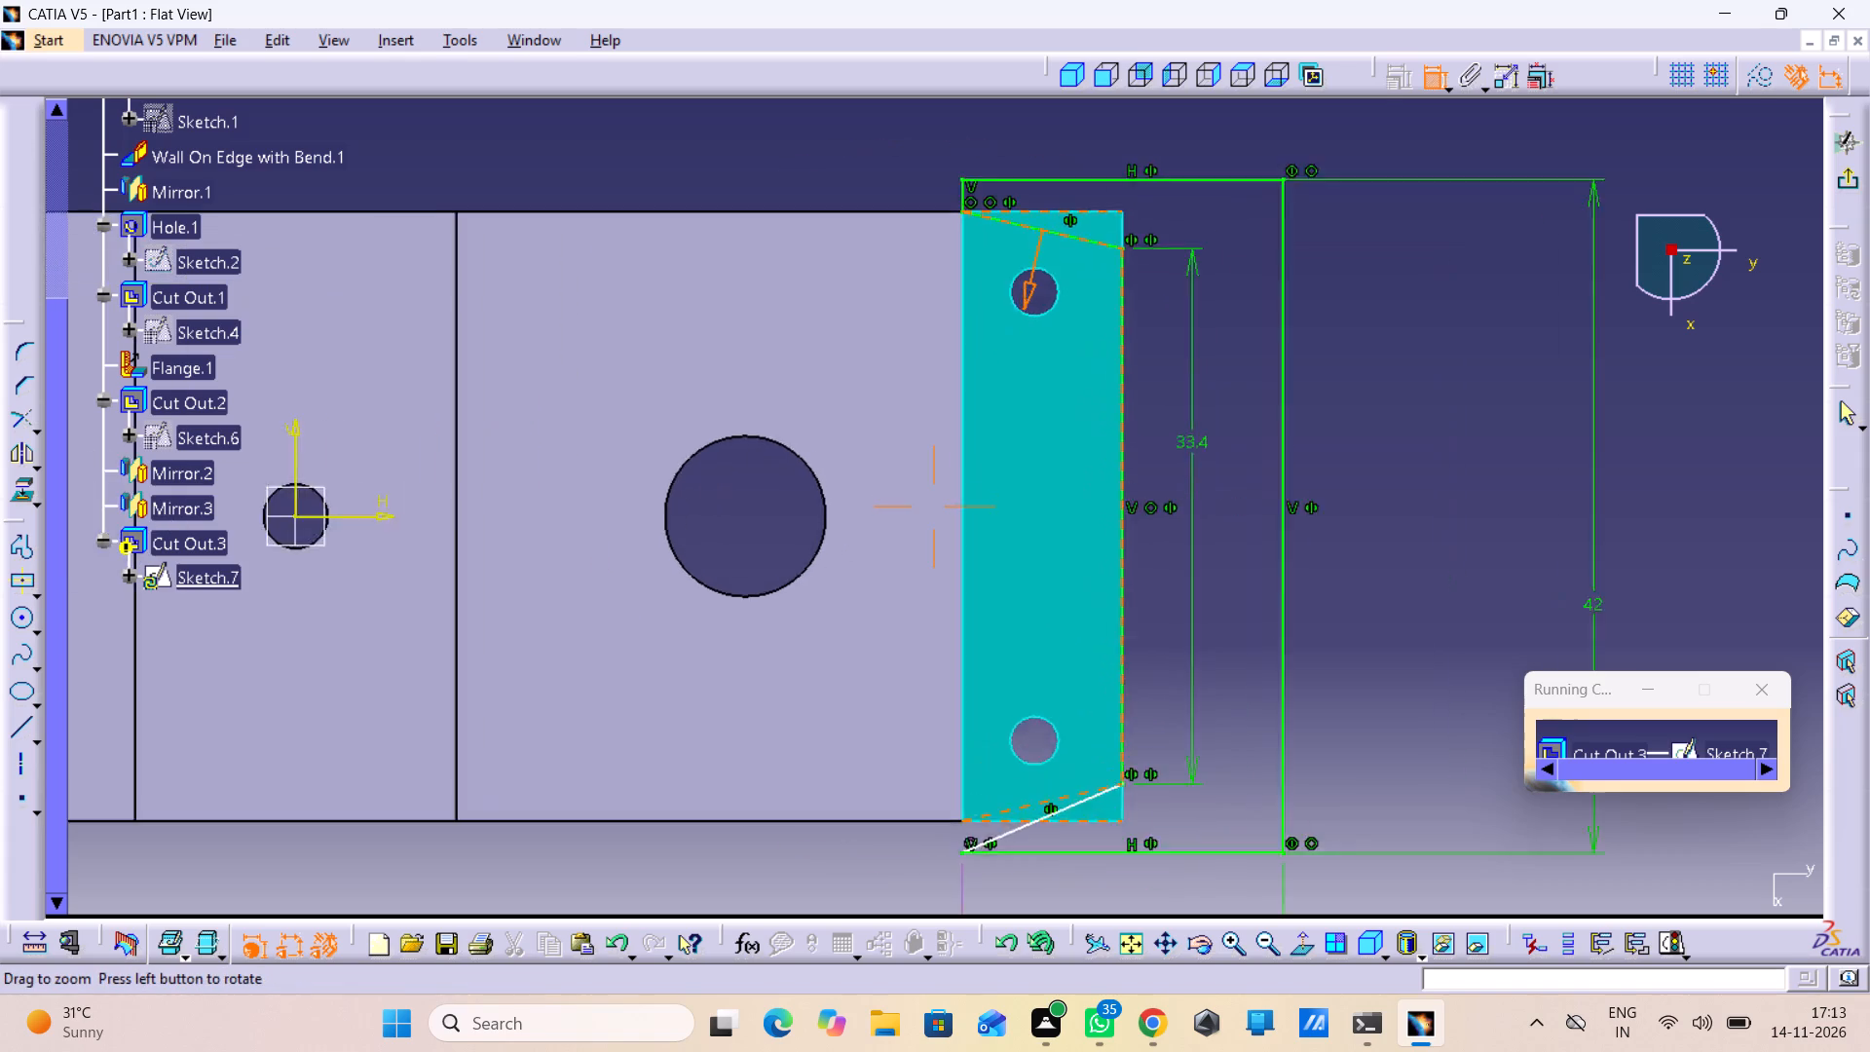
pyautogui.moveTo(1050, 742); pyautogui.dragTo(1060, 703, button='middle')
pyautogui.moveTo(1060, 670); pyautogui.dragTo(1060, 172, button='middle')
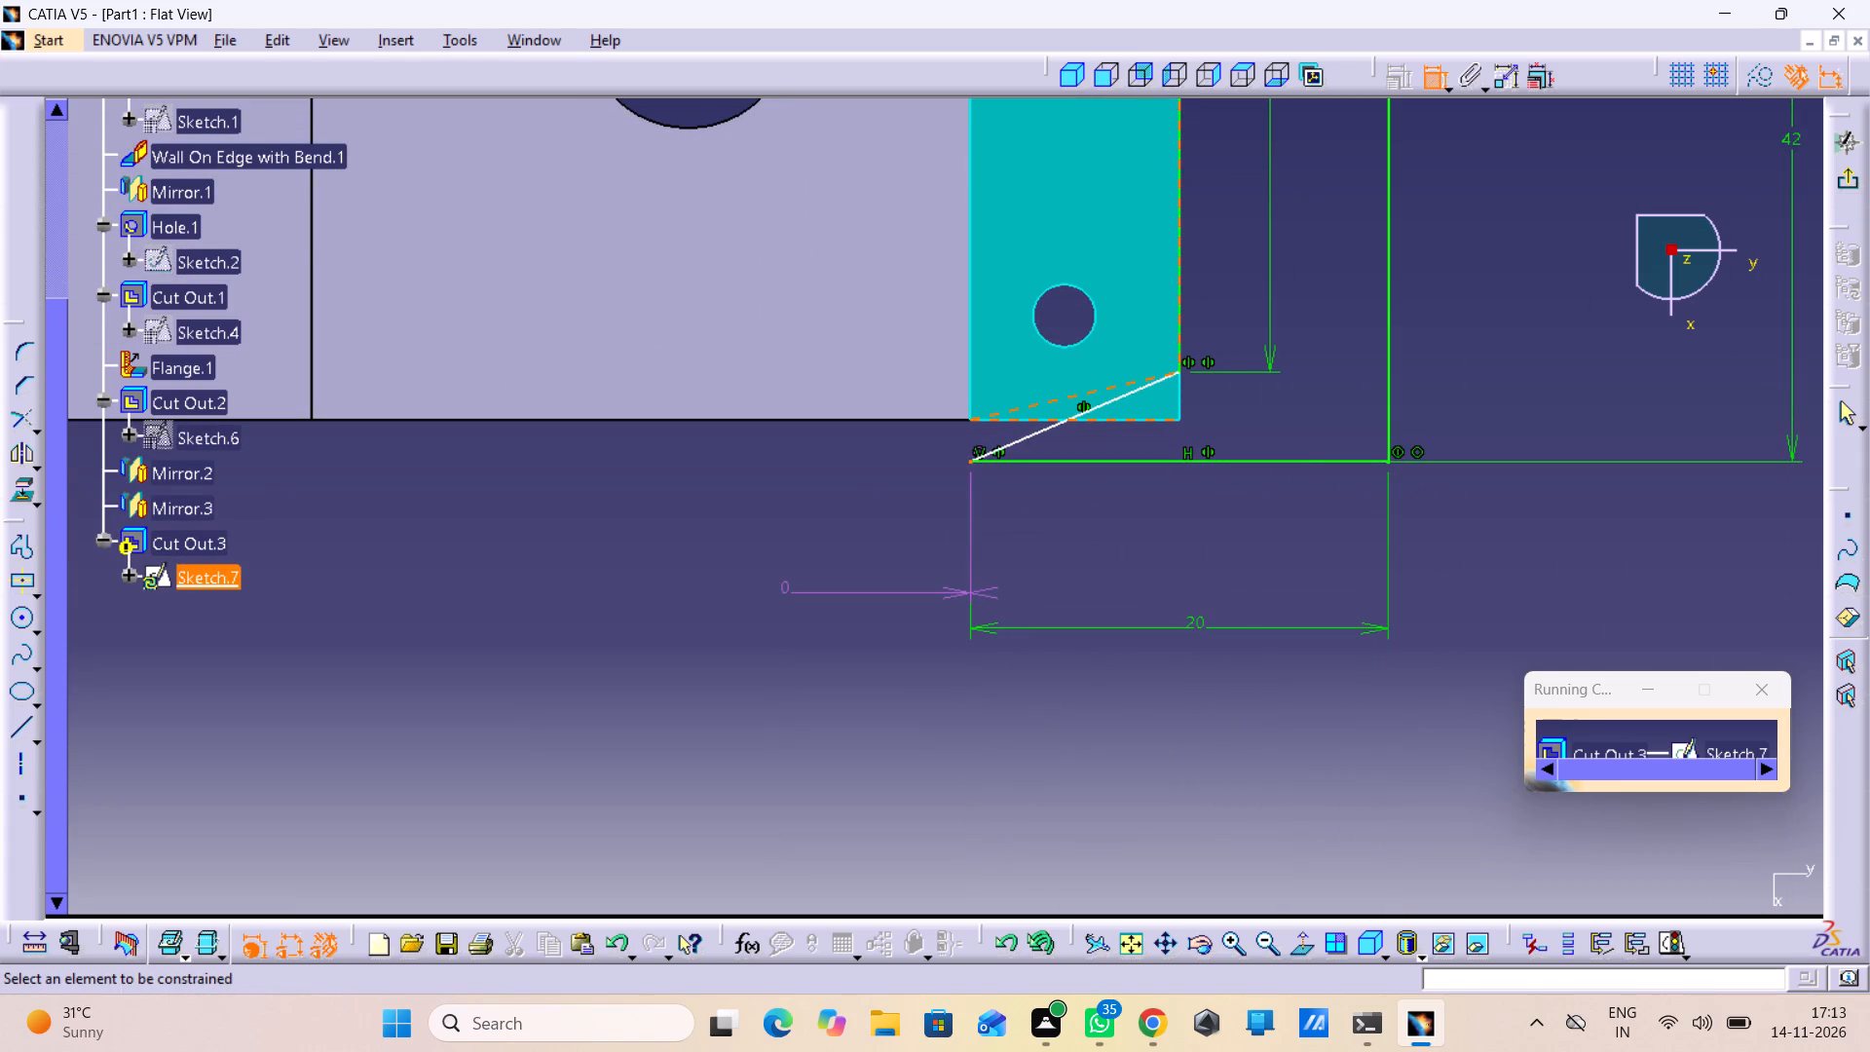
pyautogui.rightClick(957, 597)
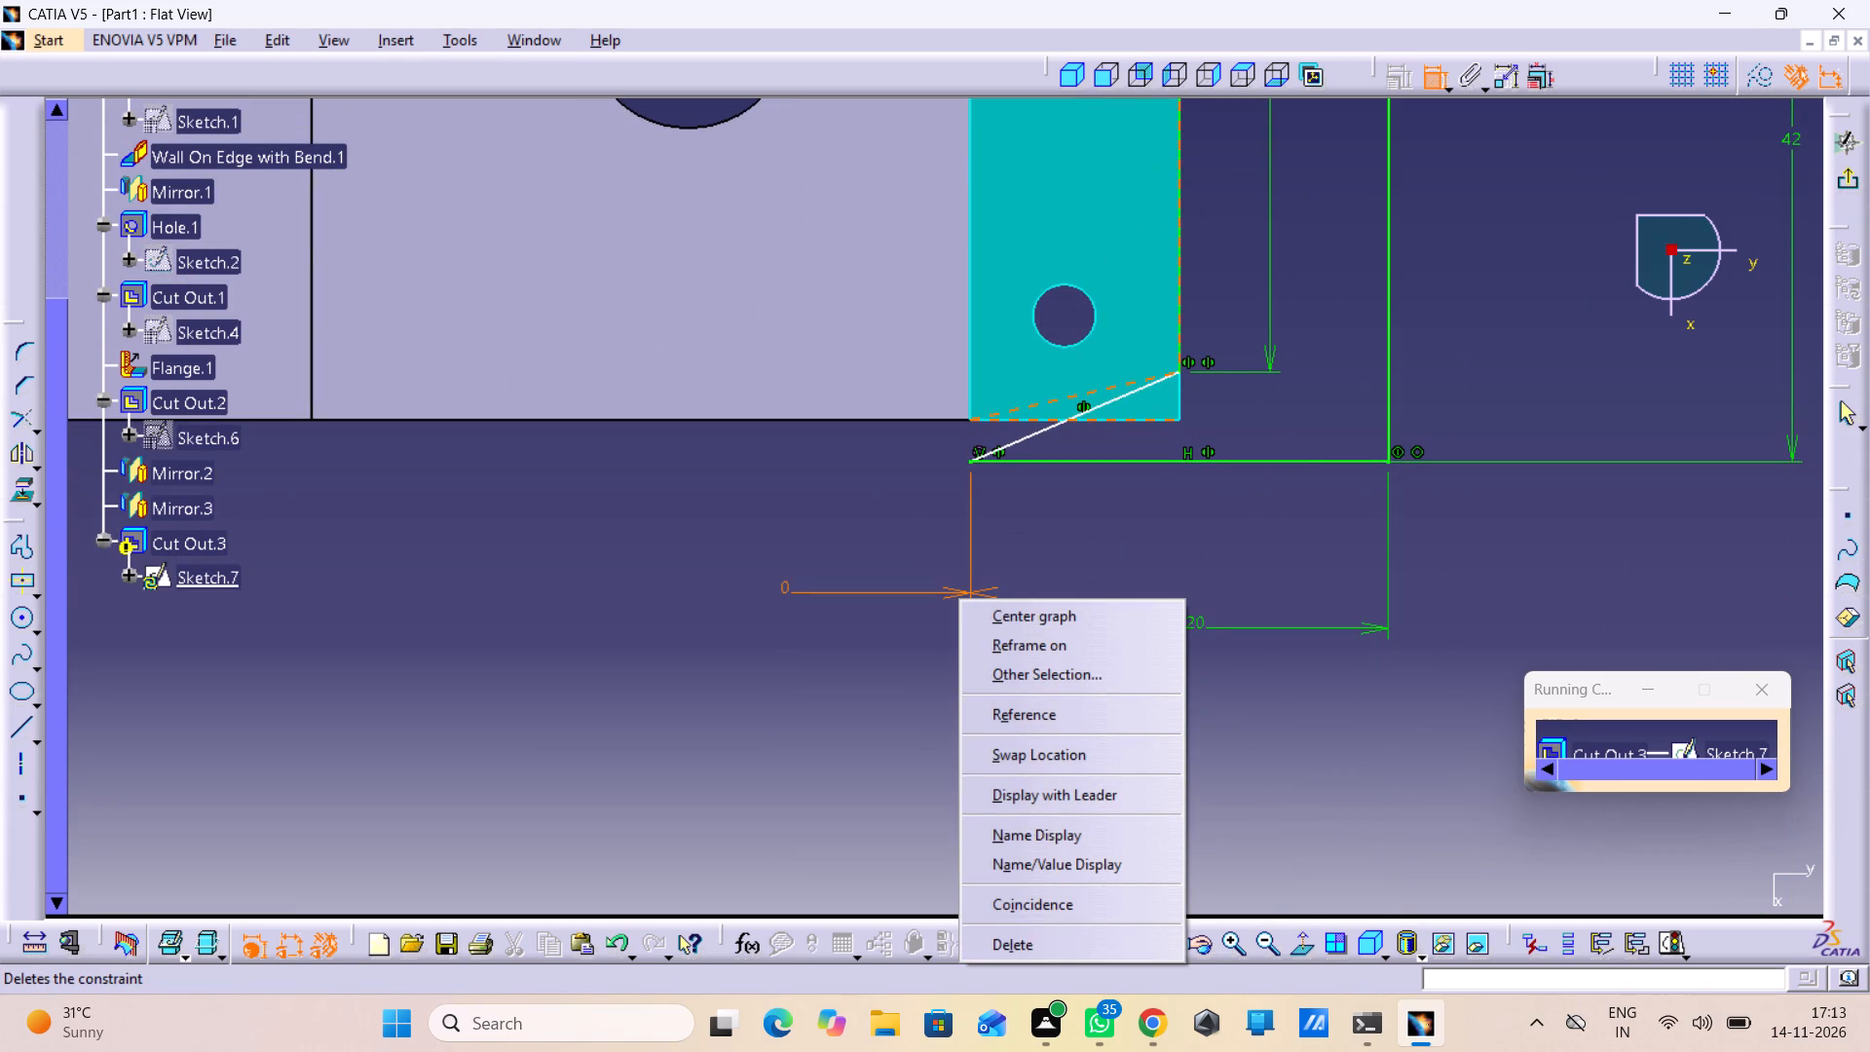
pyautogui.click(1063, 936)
# Delete the slanted line between the lower horizontal line's inner end and the lower end of the 33.4 mm line.
pyautogui.moveTo(1229, 611); pyautogui.dragTo(1254, 723, button='middle')
pyautogui.rightClick(1229, 611)
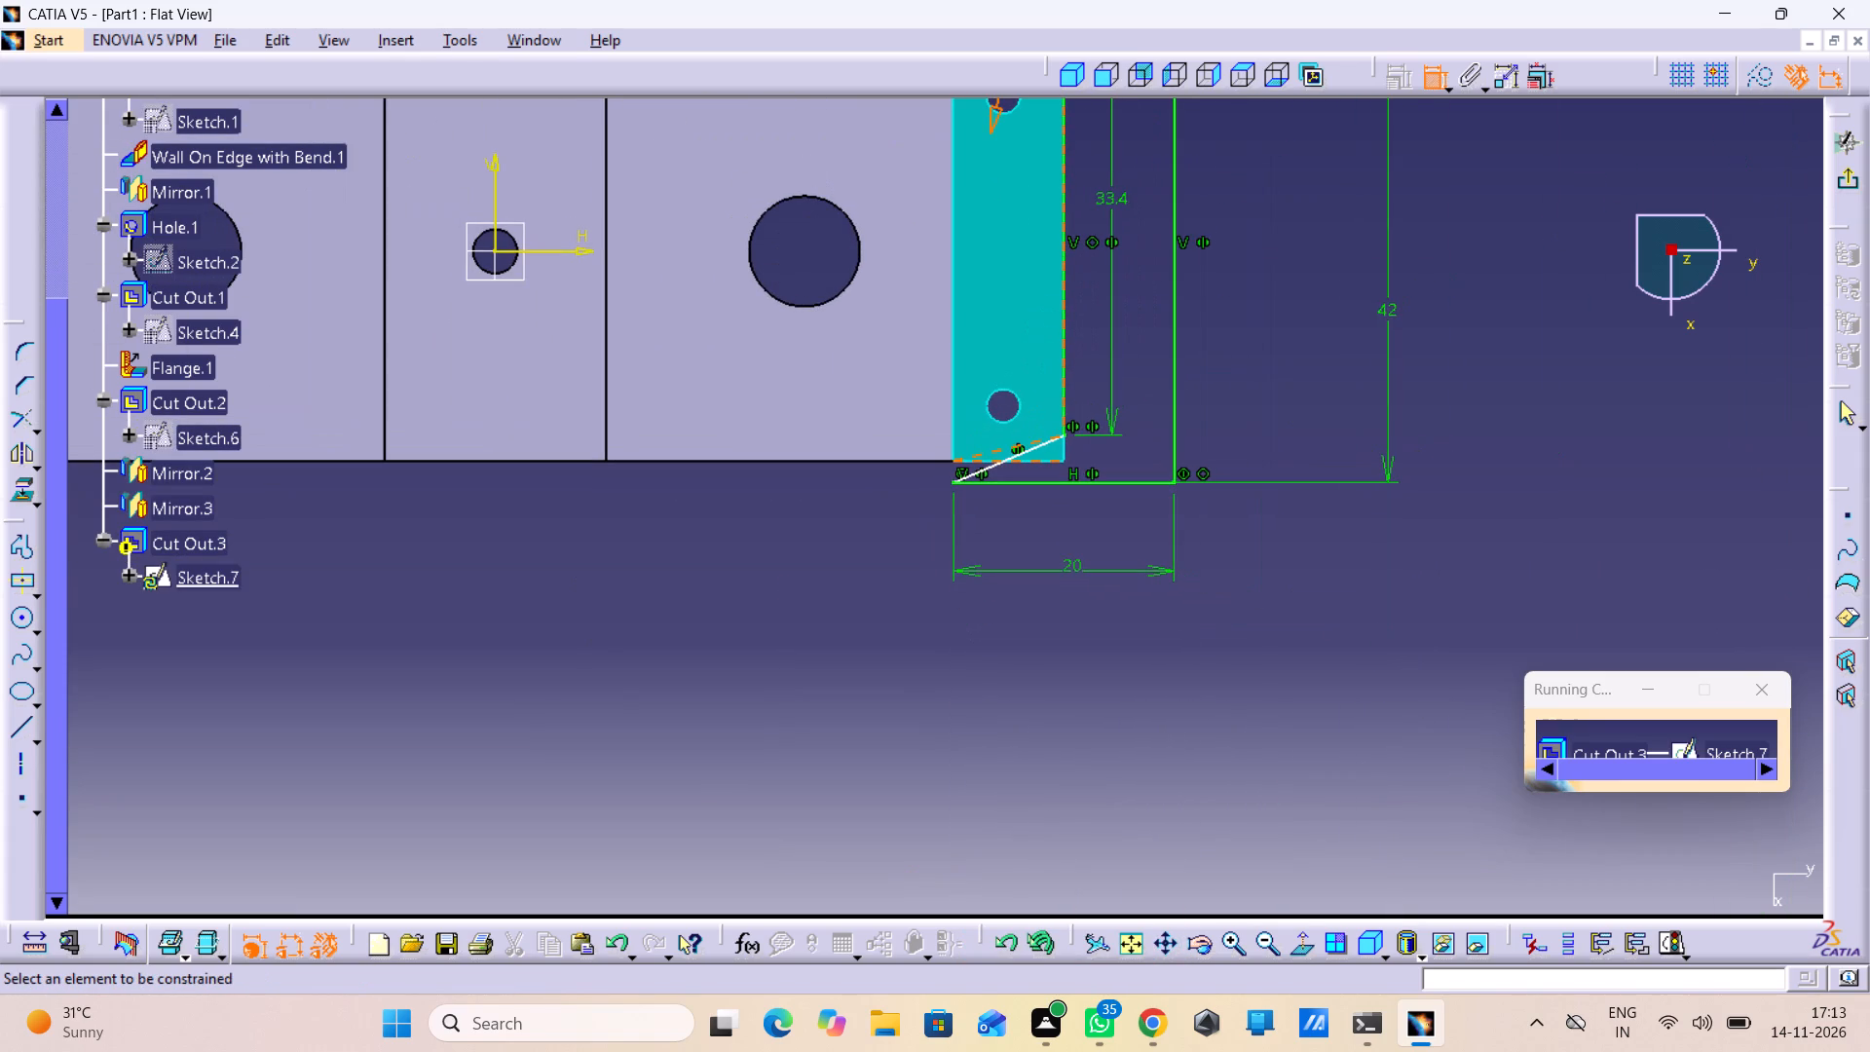
pyautogui.rightClick(991, 468)
pyautogui.moveTo(1297, 666); pyautogui.dragTo(1309, 661)
pyautogui.click(1428, 77)
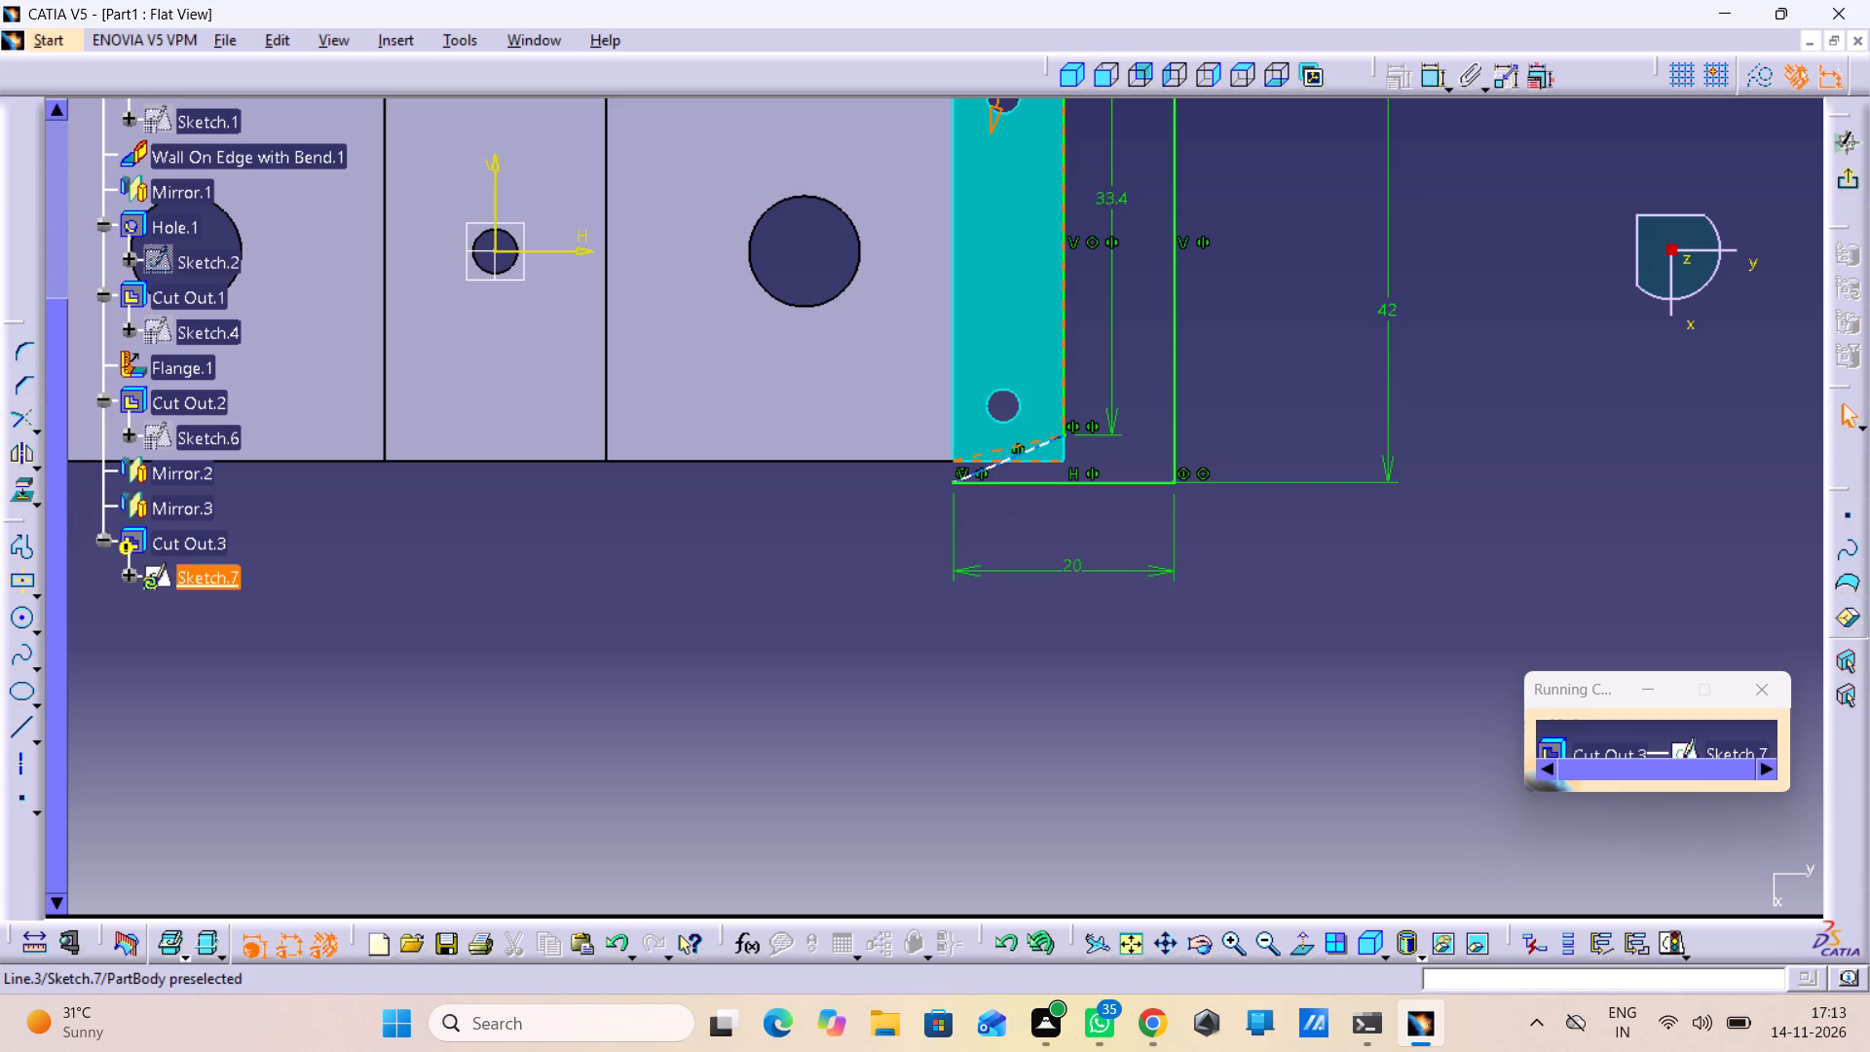
pyautogui.click(997, 464)
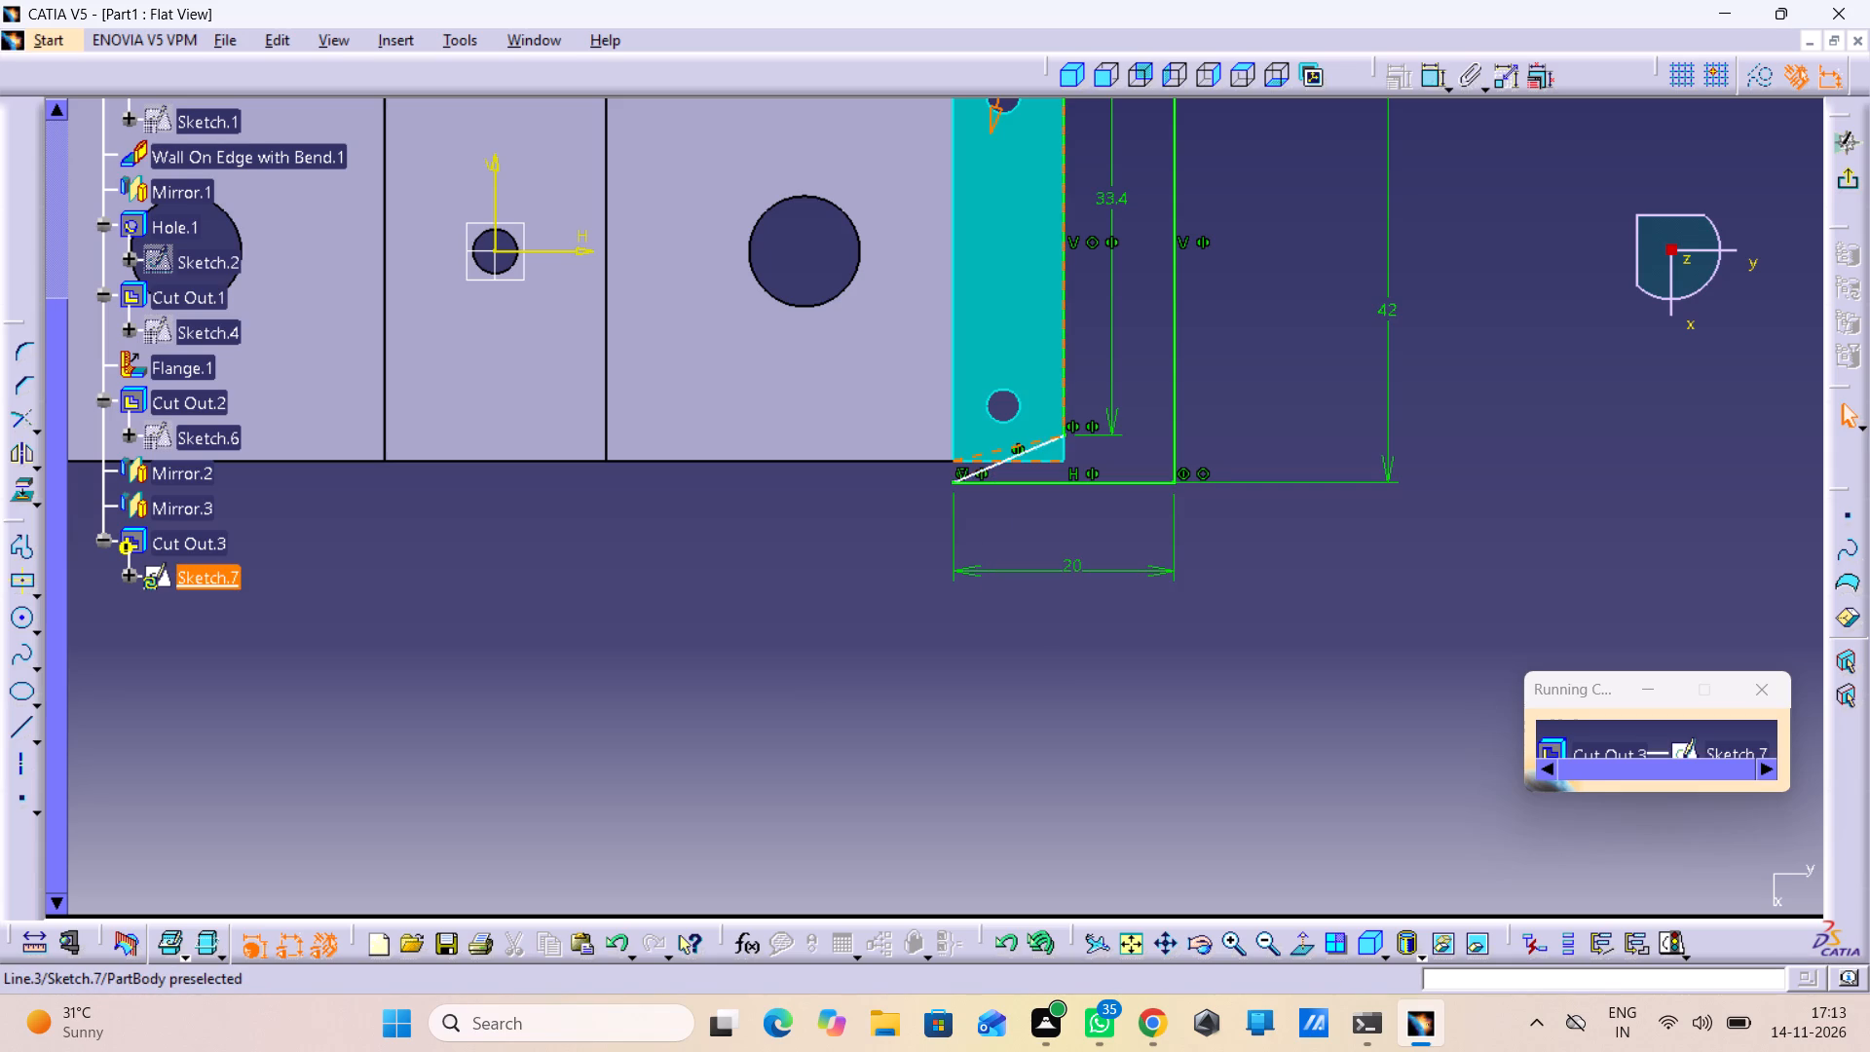
pyautogui.rightClick(996, 462)
pyautogui.click(1061, 765)
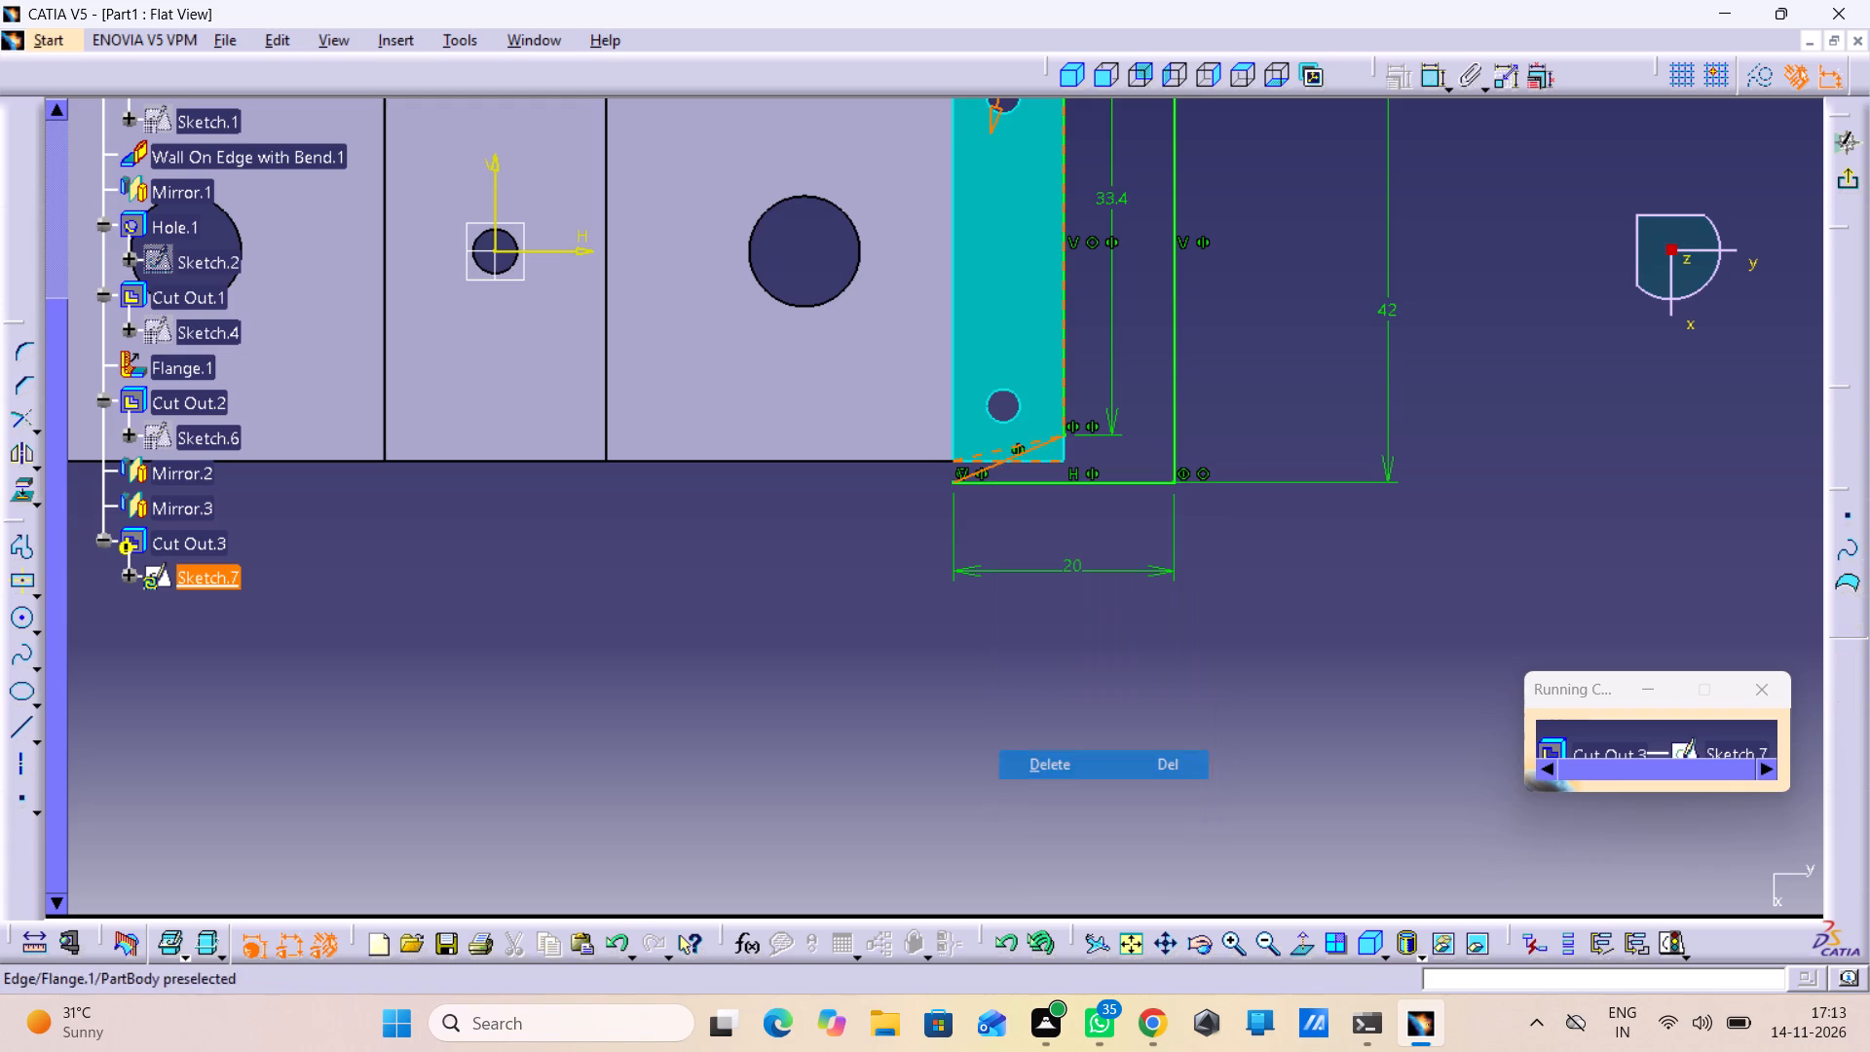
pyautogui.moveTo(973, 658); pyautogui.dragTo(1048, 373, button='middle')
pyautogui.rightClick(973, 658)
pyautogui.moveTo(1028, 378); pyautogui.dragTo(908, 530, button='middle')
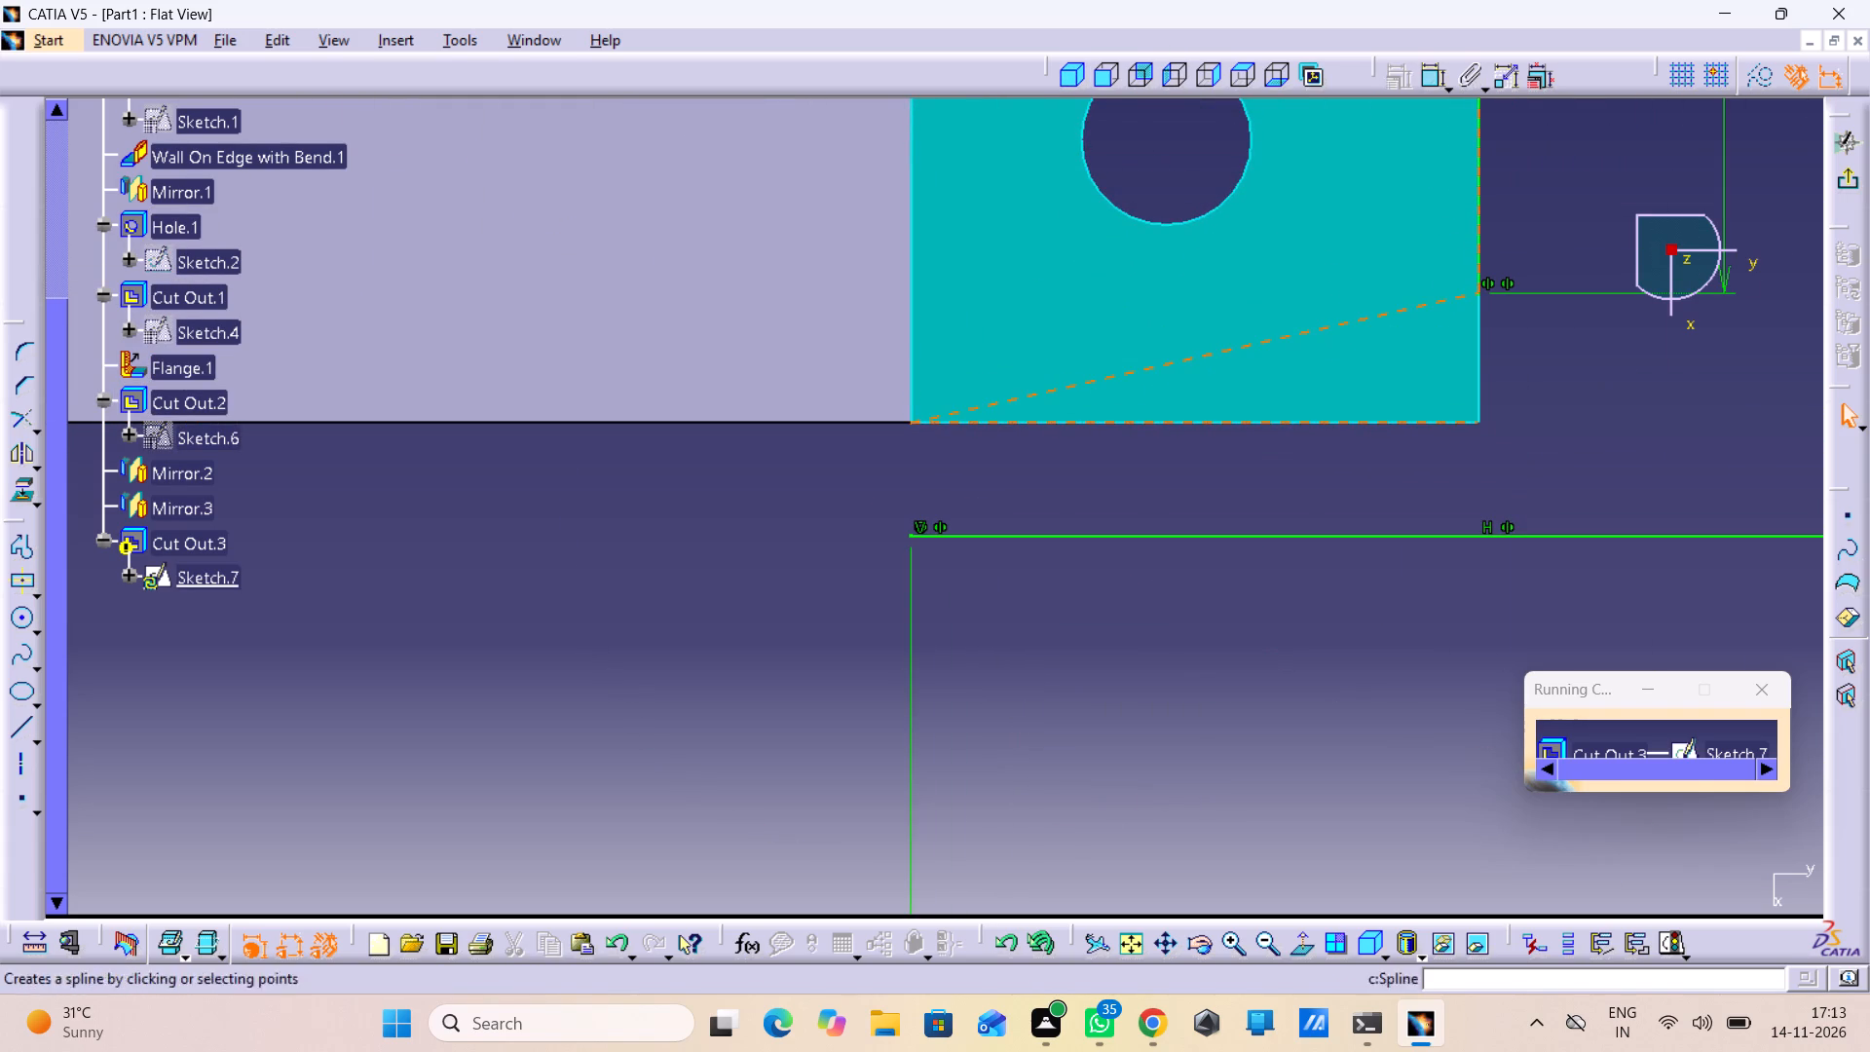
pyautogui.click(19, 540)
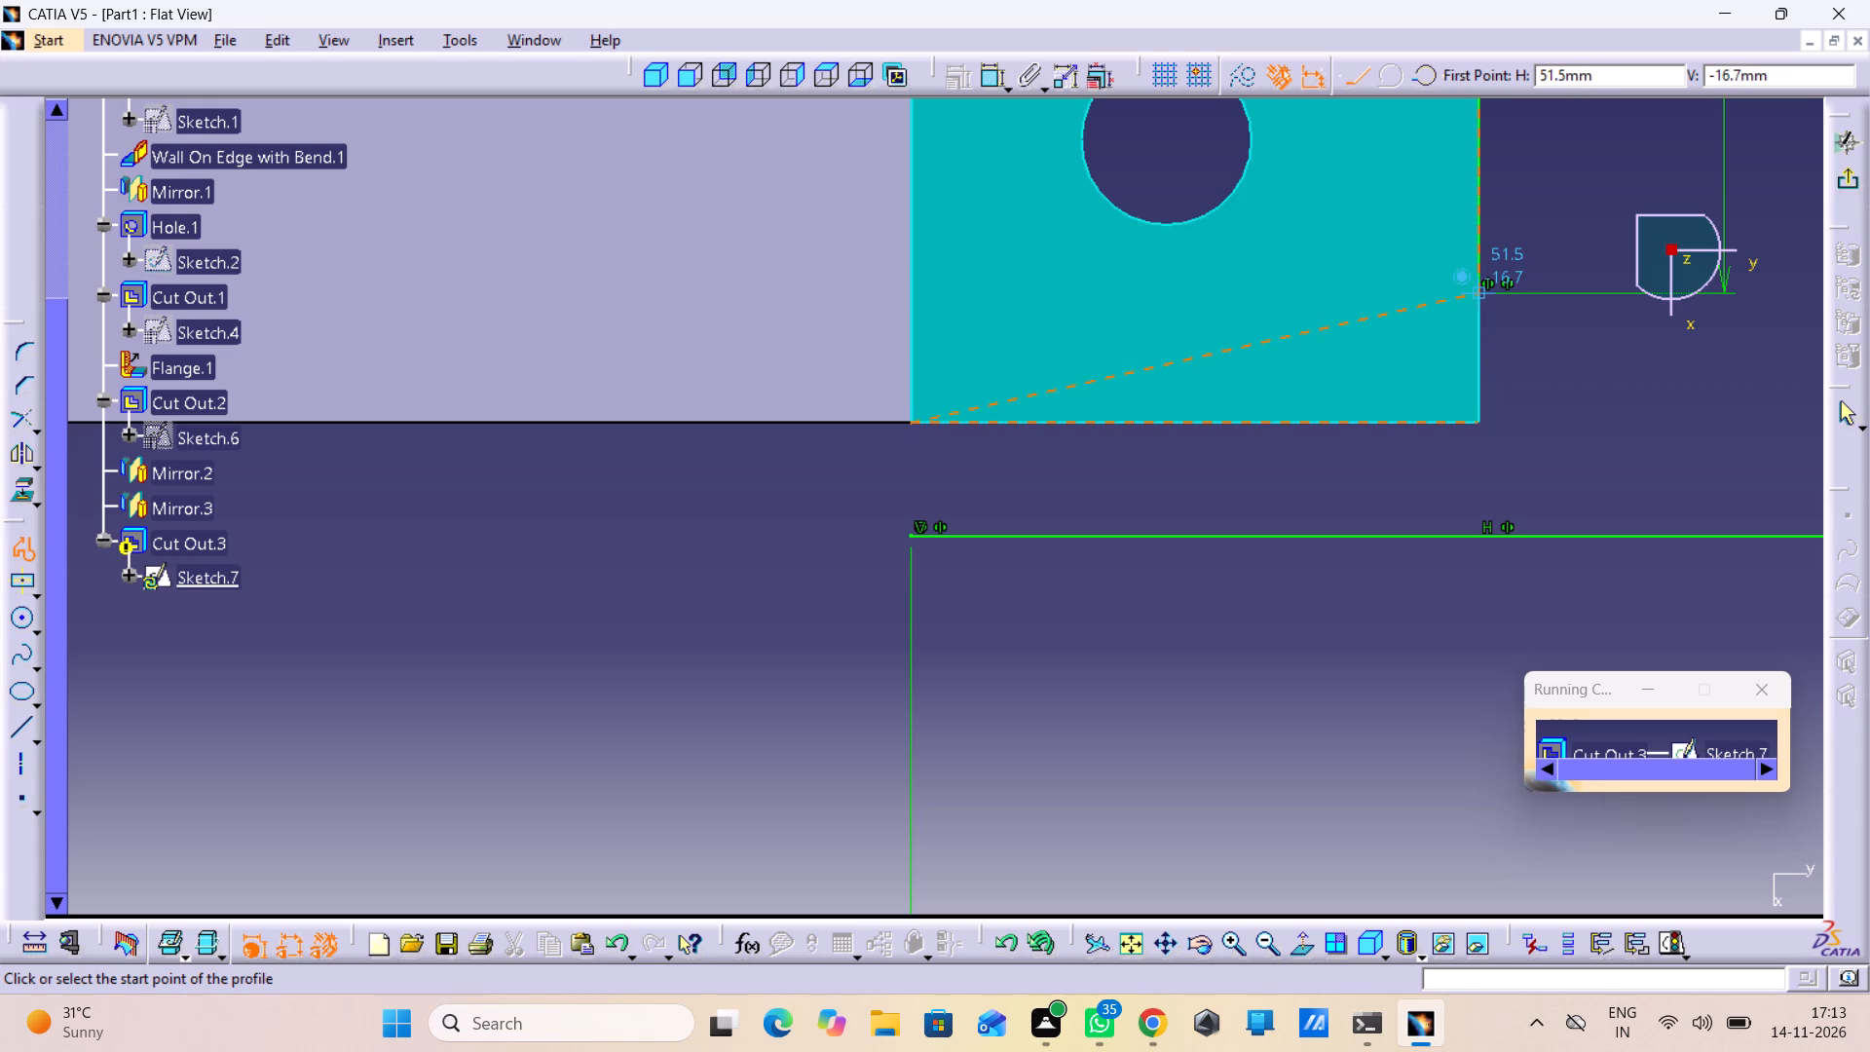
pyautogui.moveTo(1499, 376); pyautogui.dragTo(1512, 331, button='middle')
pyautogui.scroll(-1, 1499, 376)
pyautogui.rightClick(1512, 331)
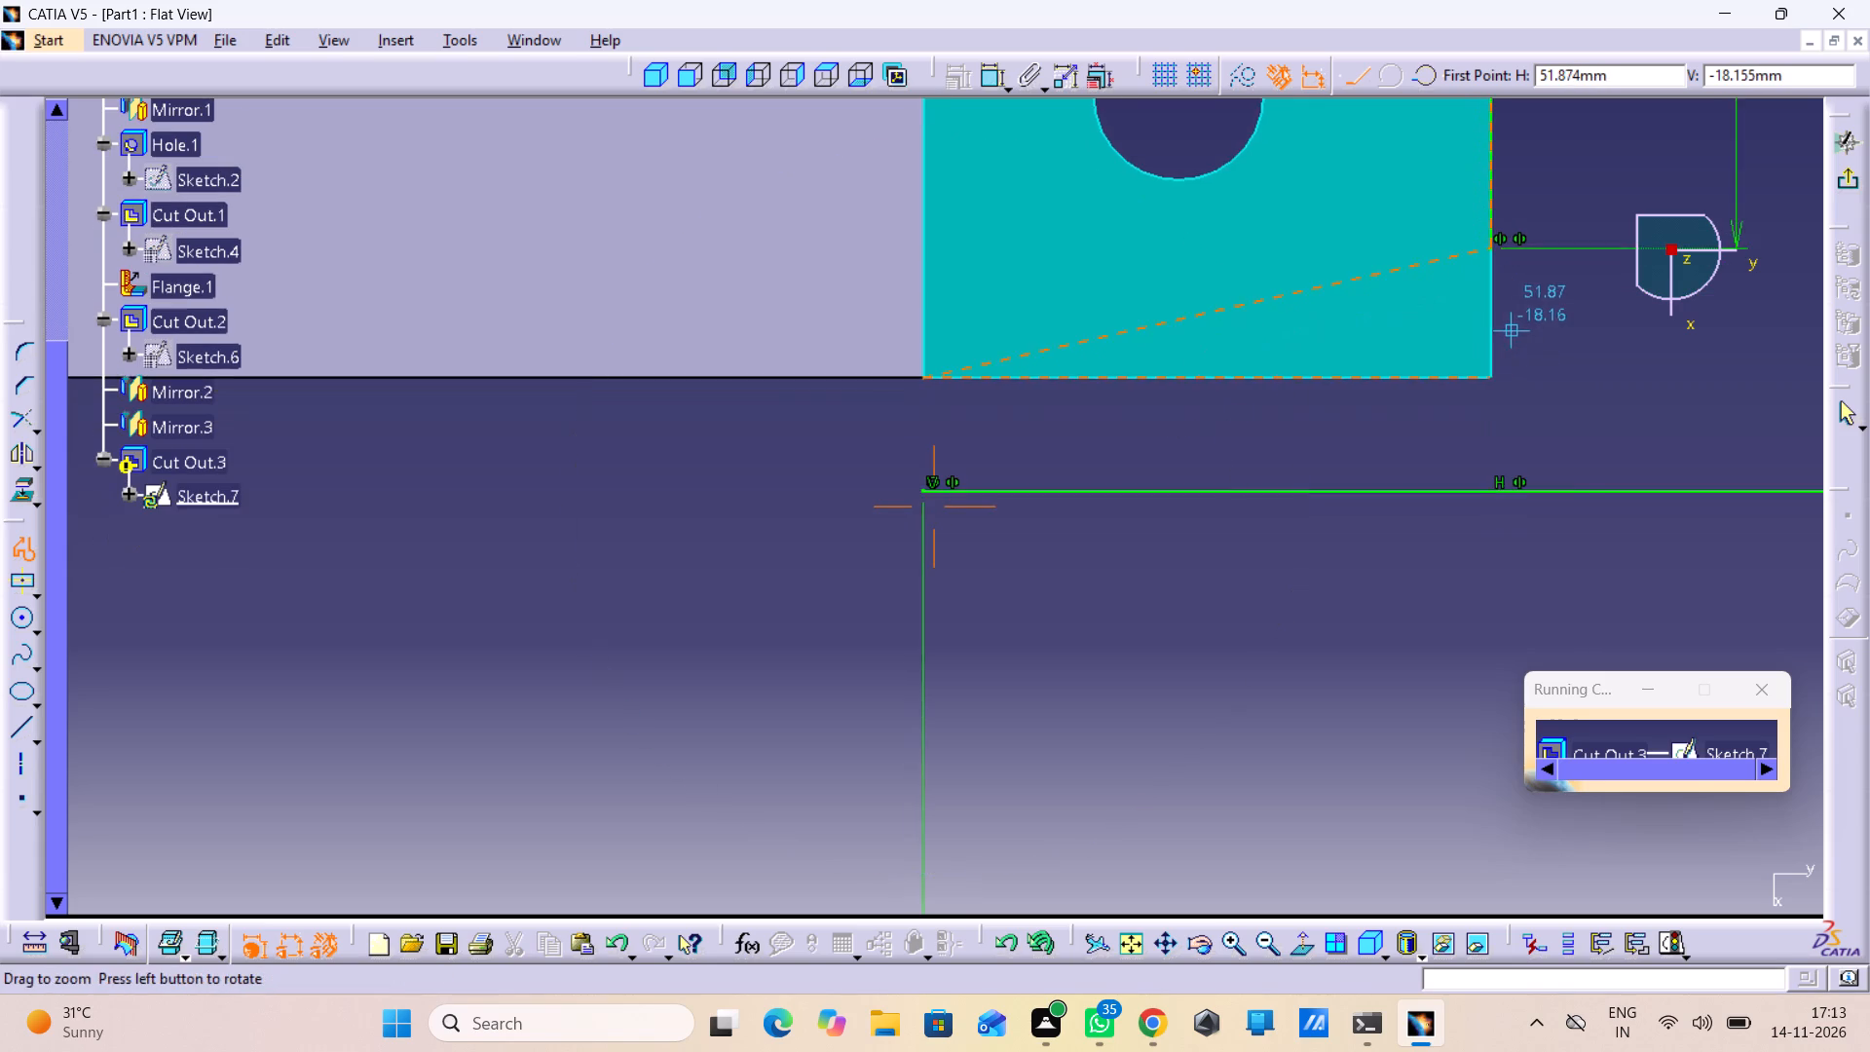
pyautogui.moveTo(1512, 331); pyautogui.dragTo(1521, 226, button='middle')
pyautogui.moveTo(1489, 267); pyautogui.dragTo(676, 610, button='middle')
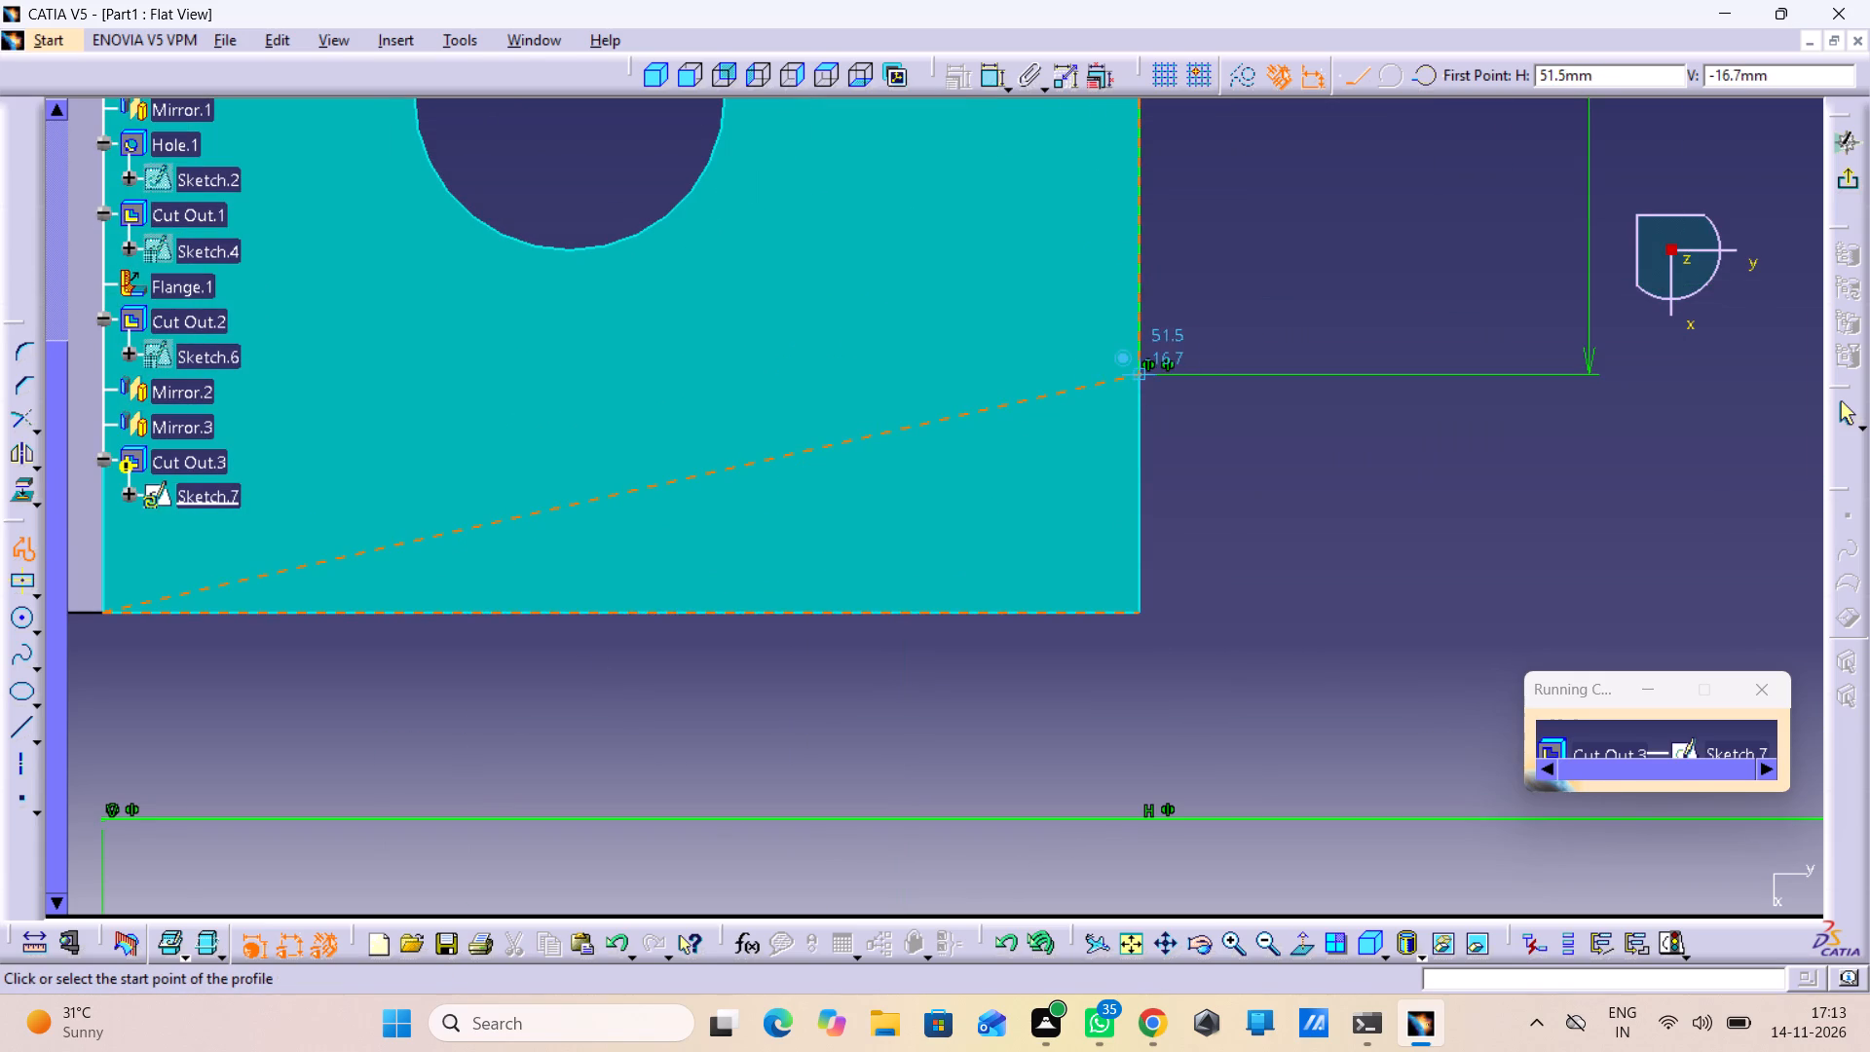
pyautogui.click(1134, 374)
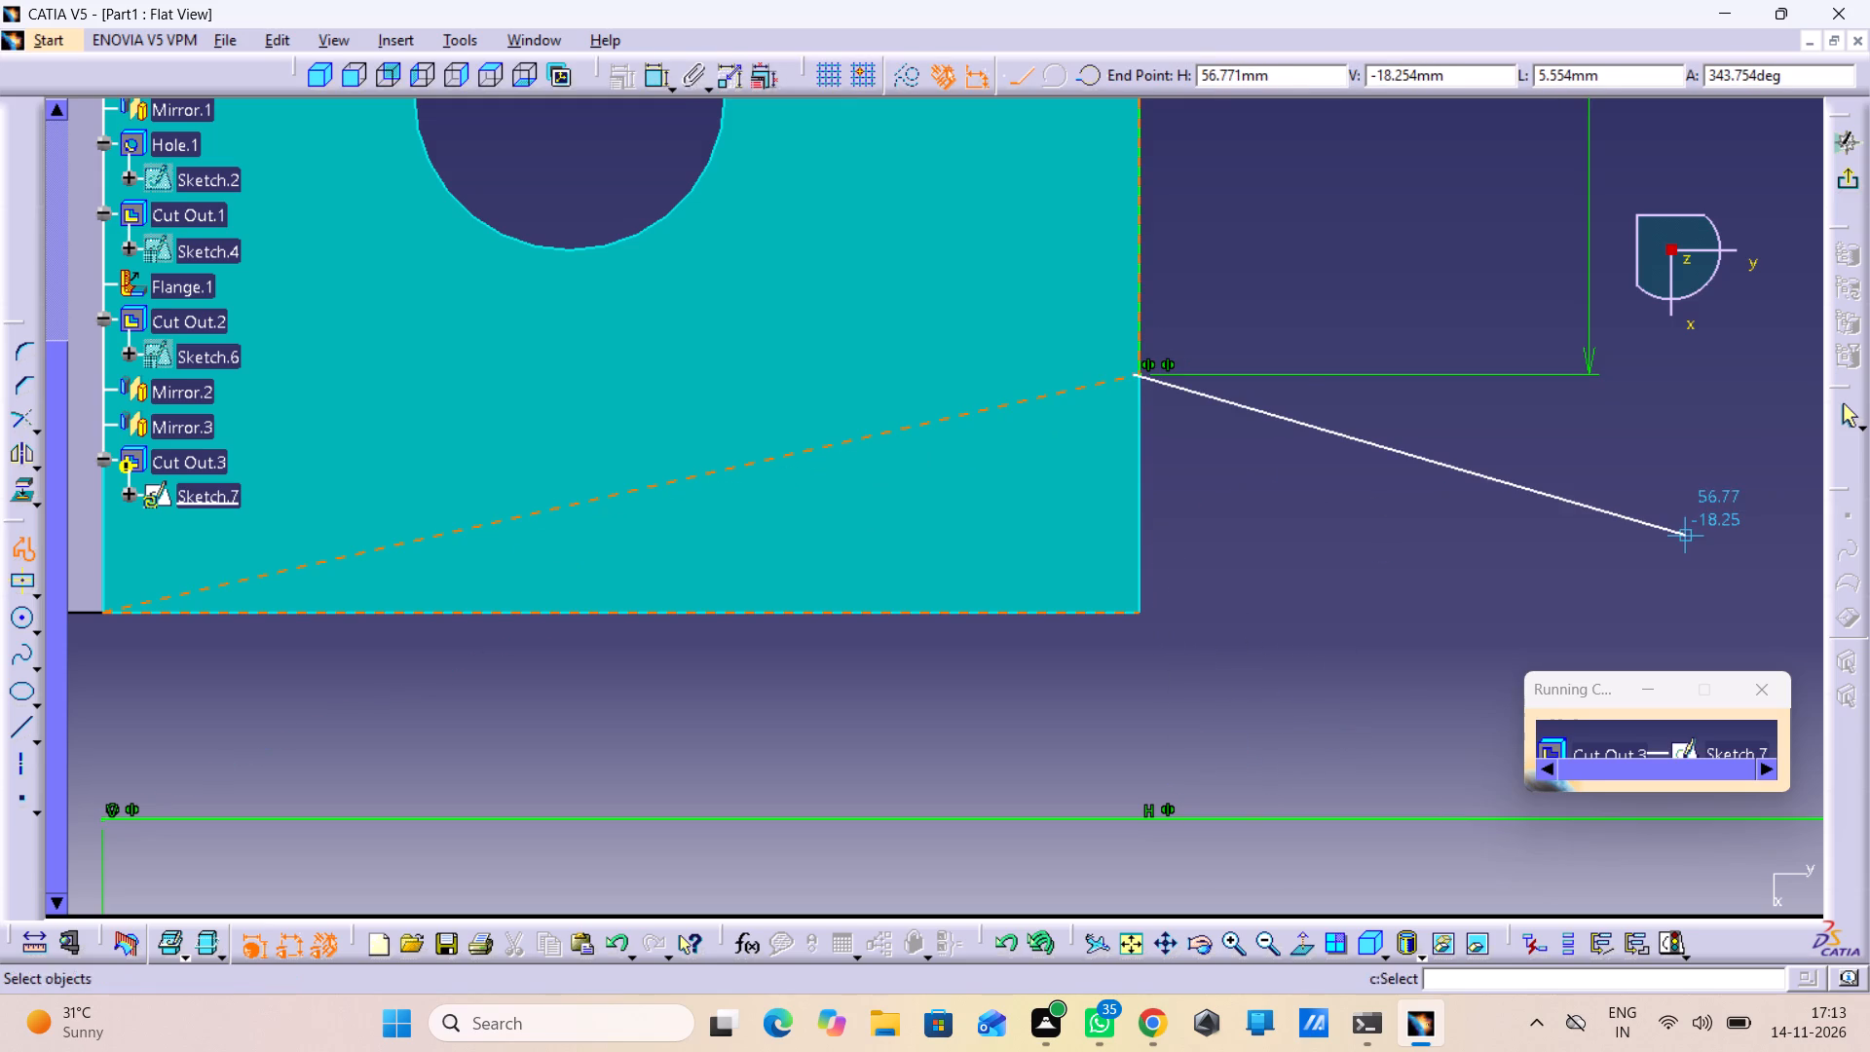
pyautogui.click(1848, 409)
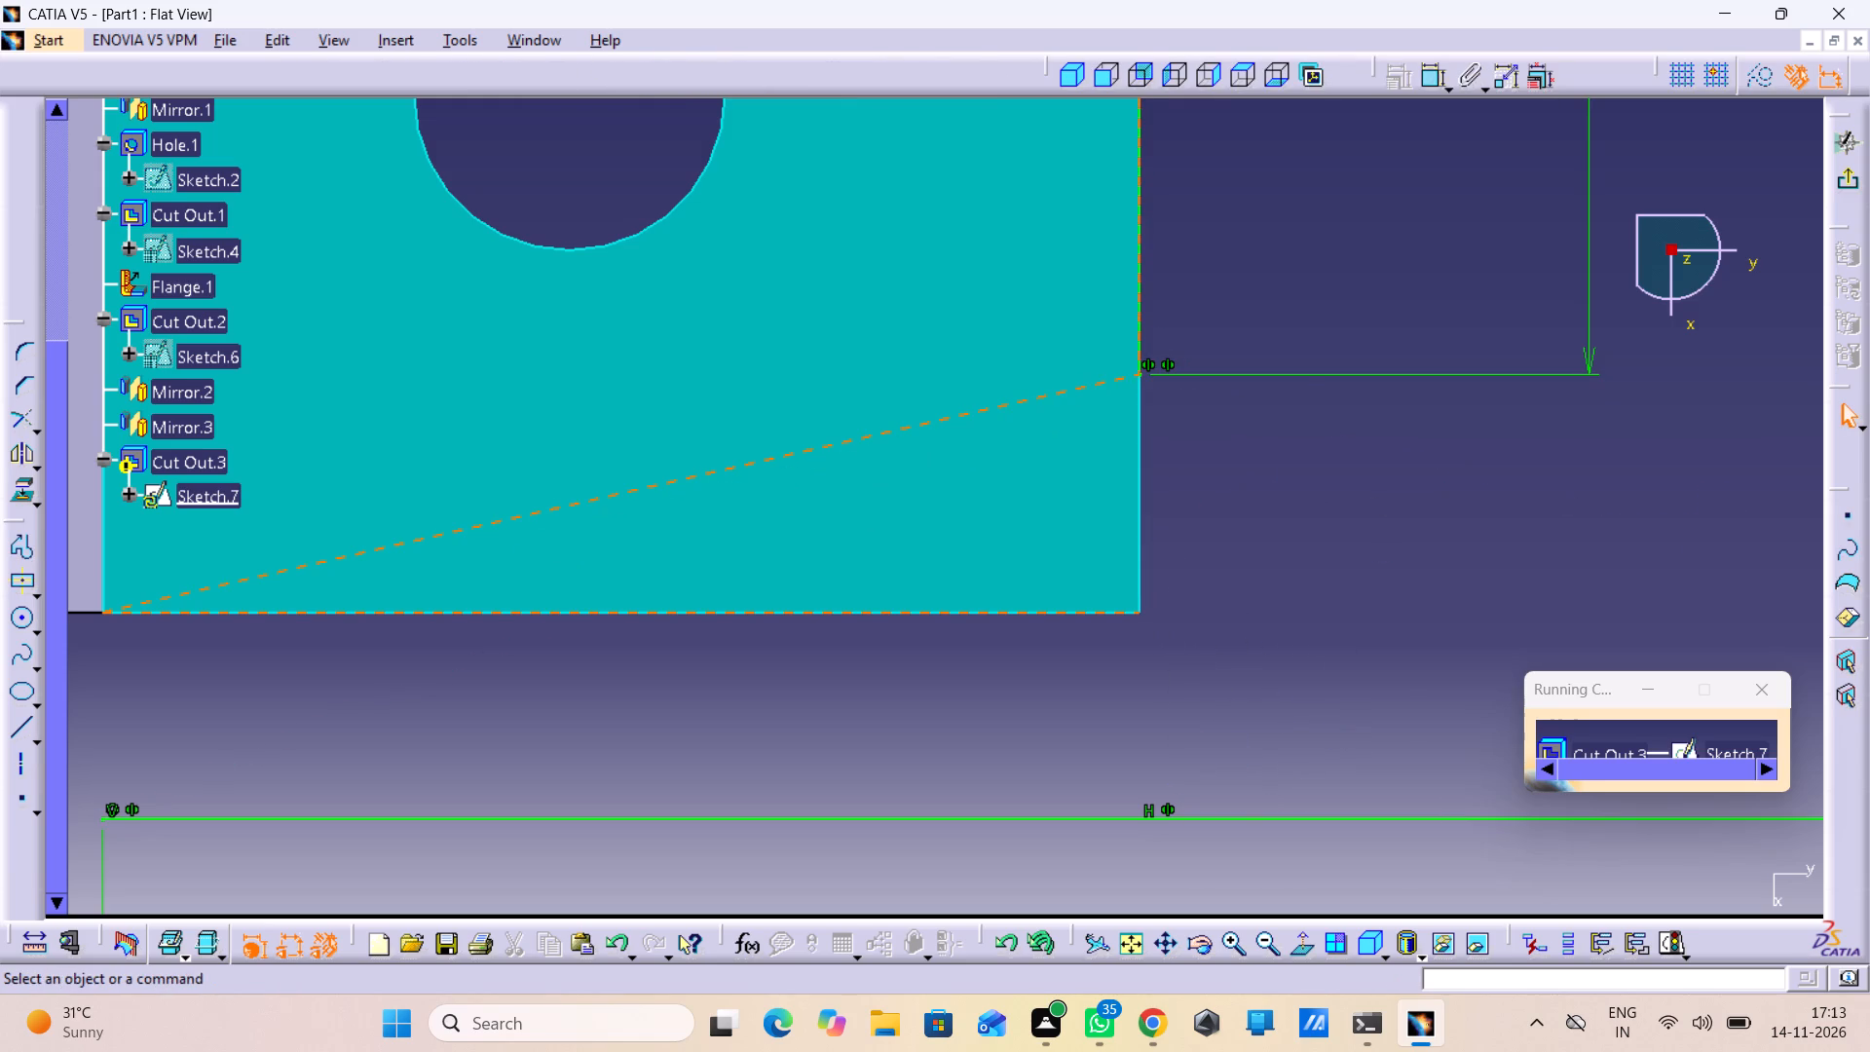
# Draw a slanted line about 10.3 mm long from the 33.4 mm line's lower end to just below the flange's lower inner corner.
pyautogui.click(26, 730)
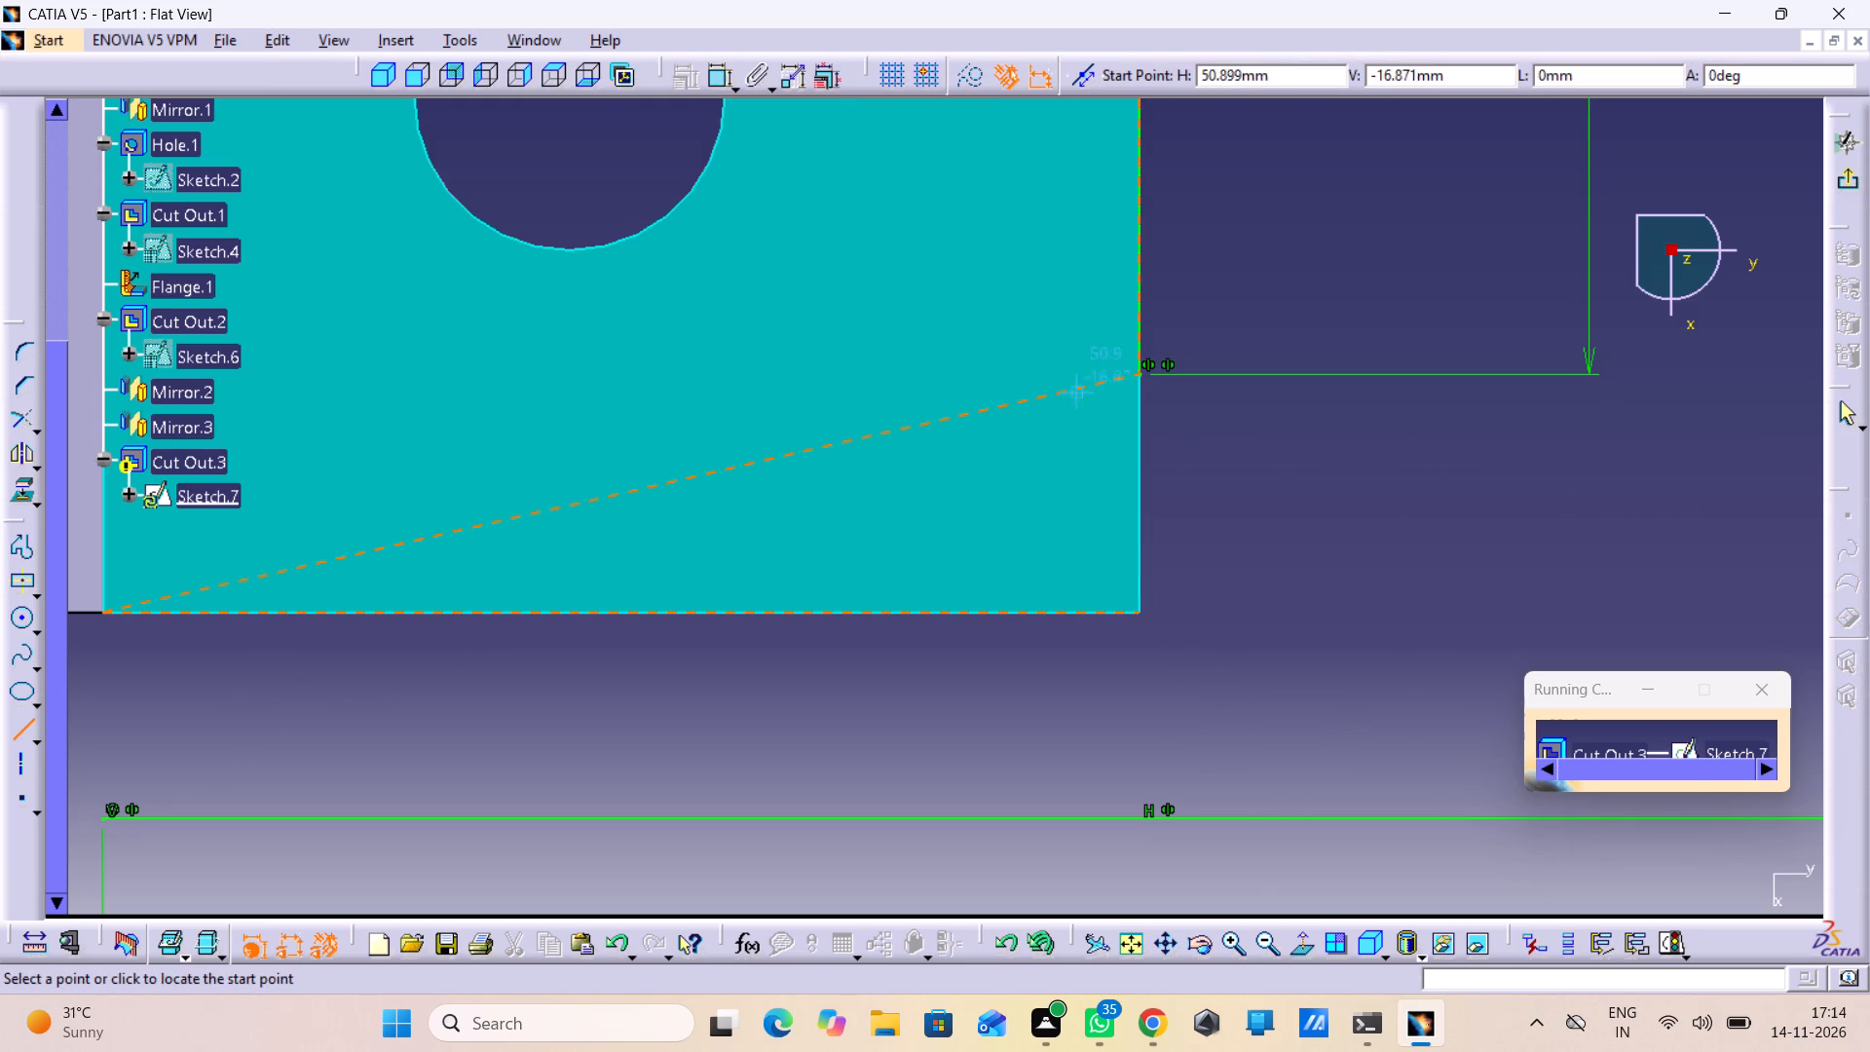
pyautogui.click(1140, 378)
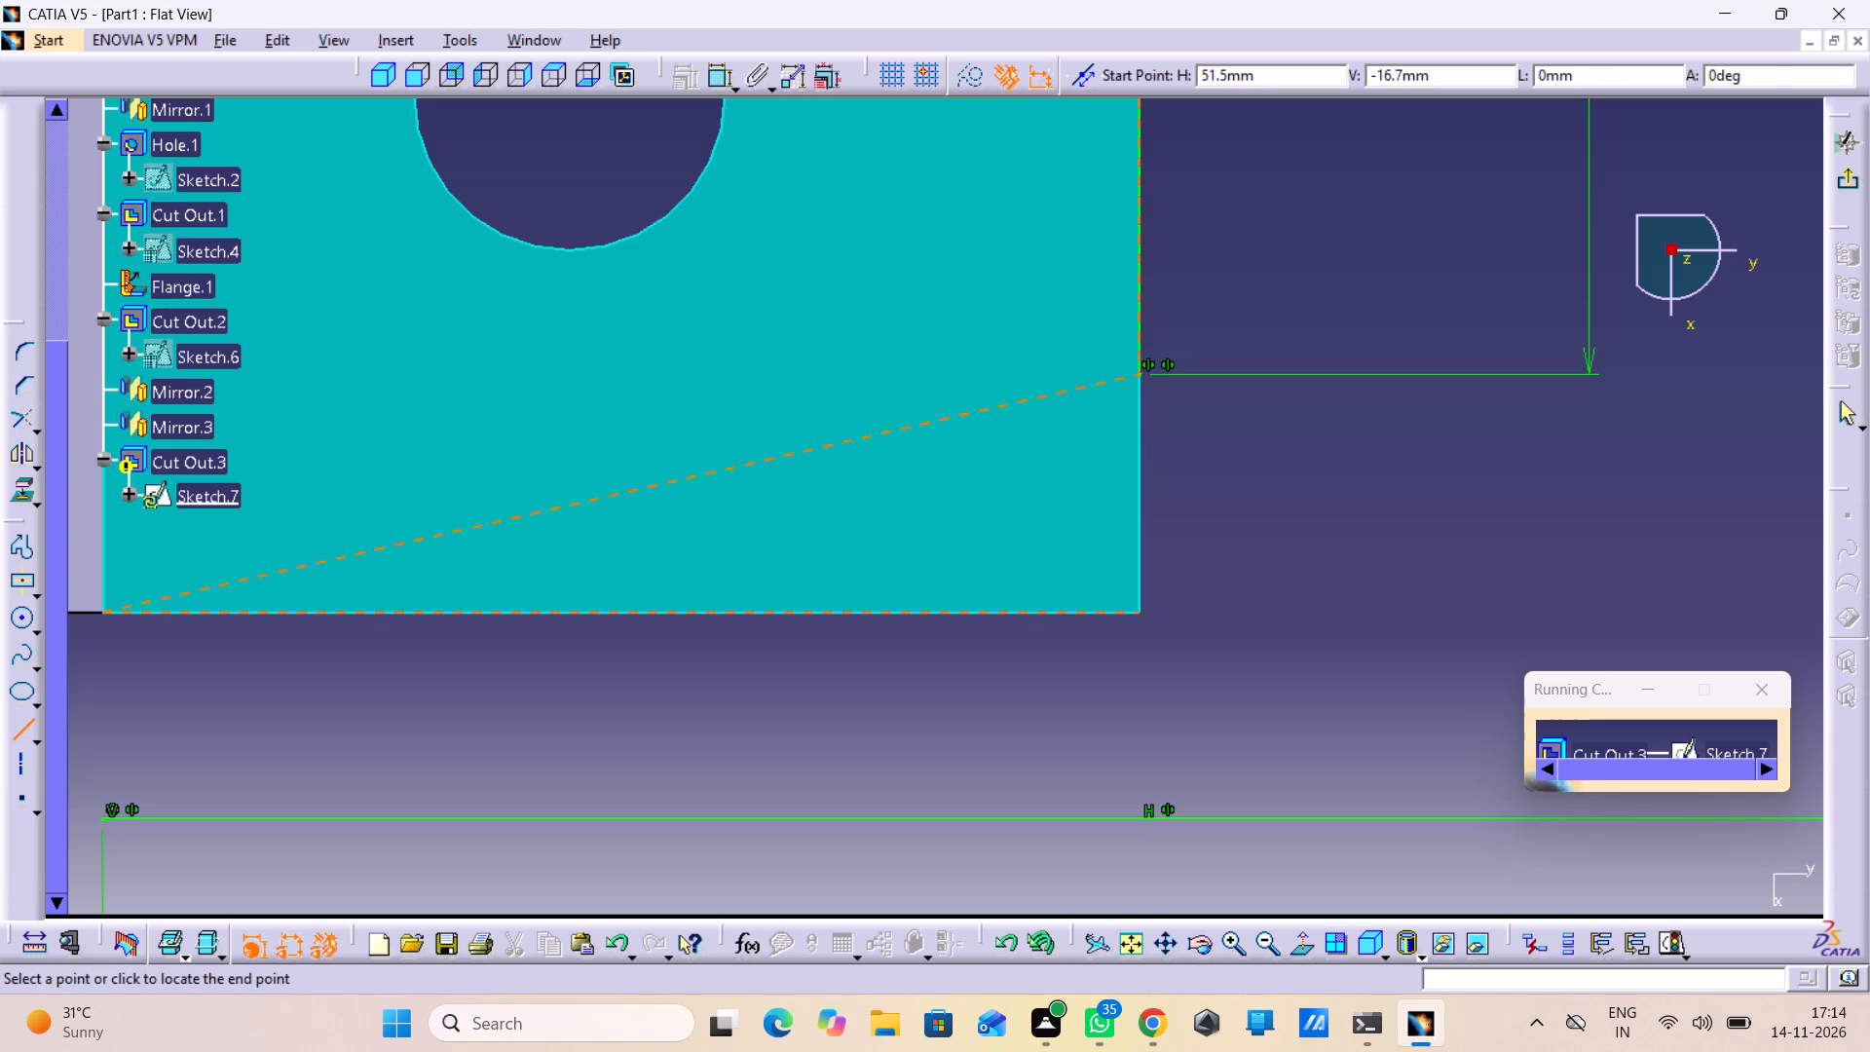
pyautogui.click(104, 636)
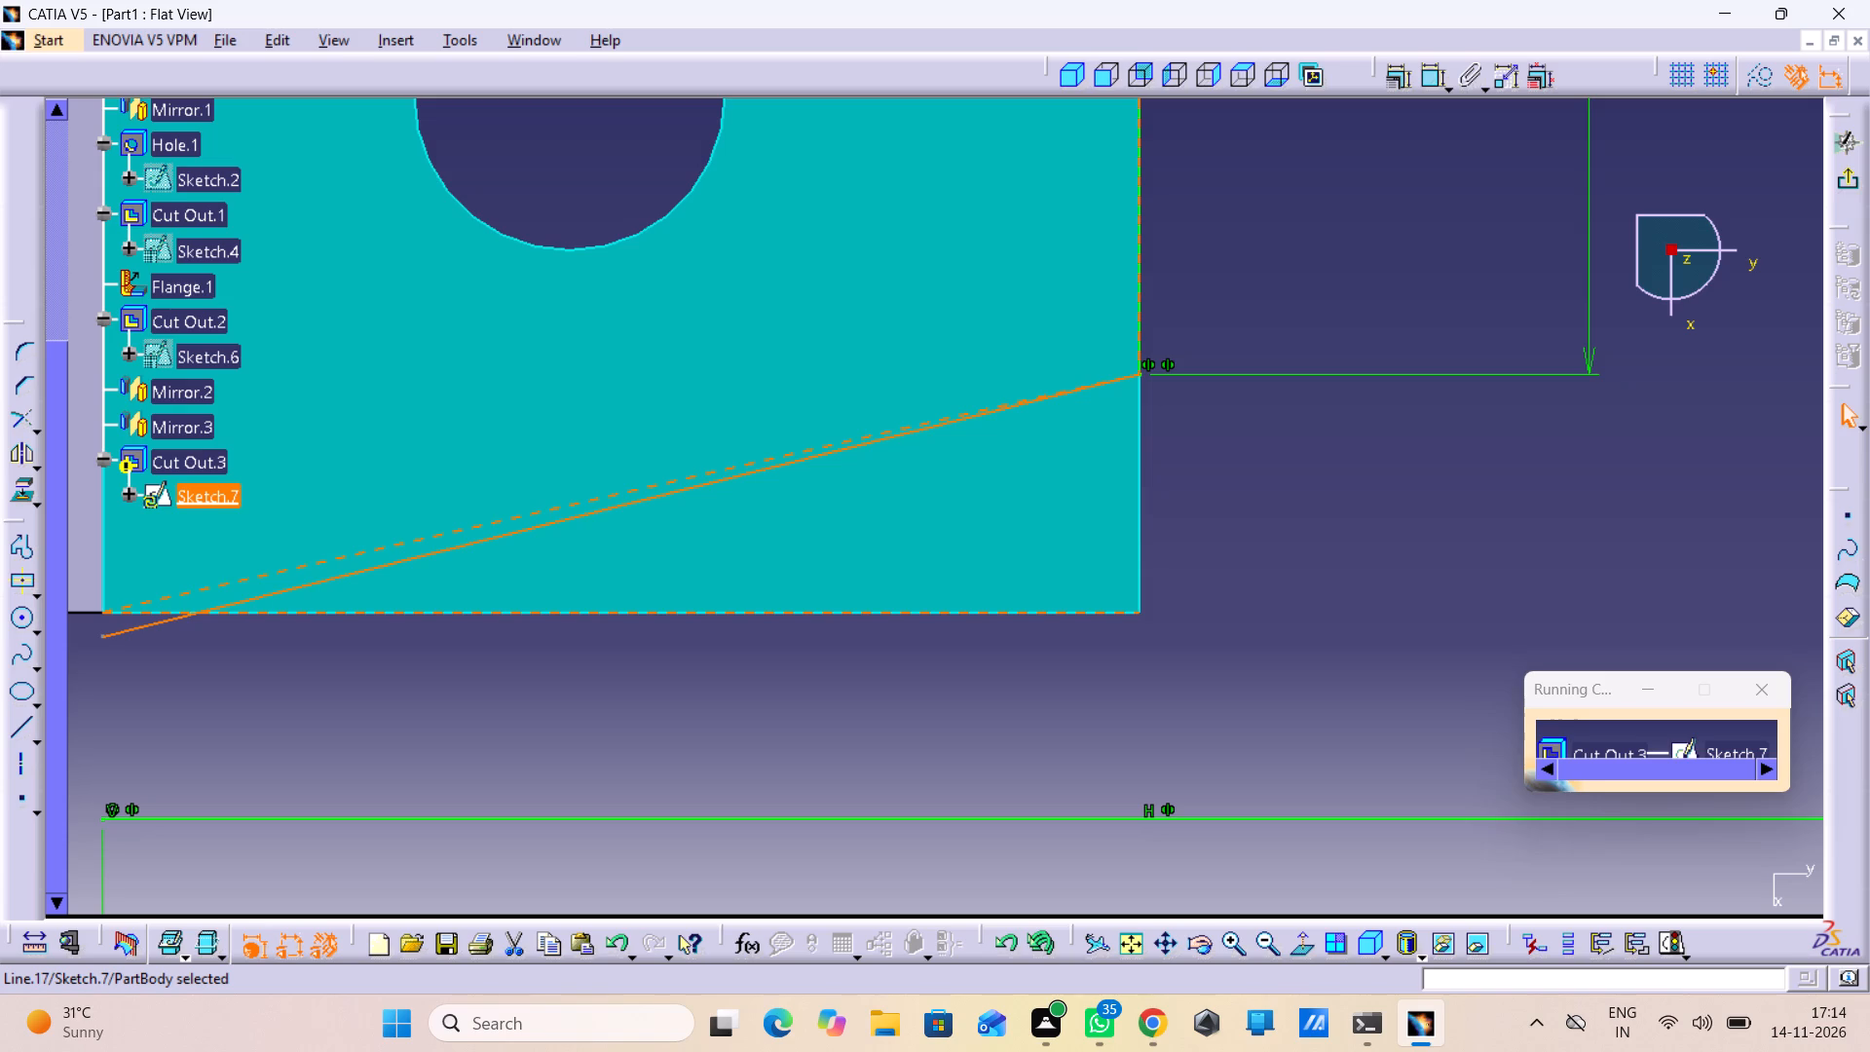
pyautogui.click(1733, 414)
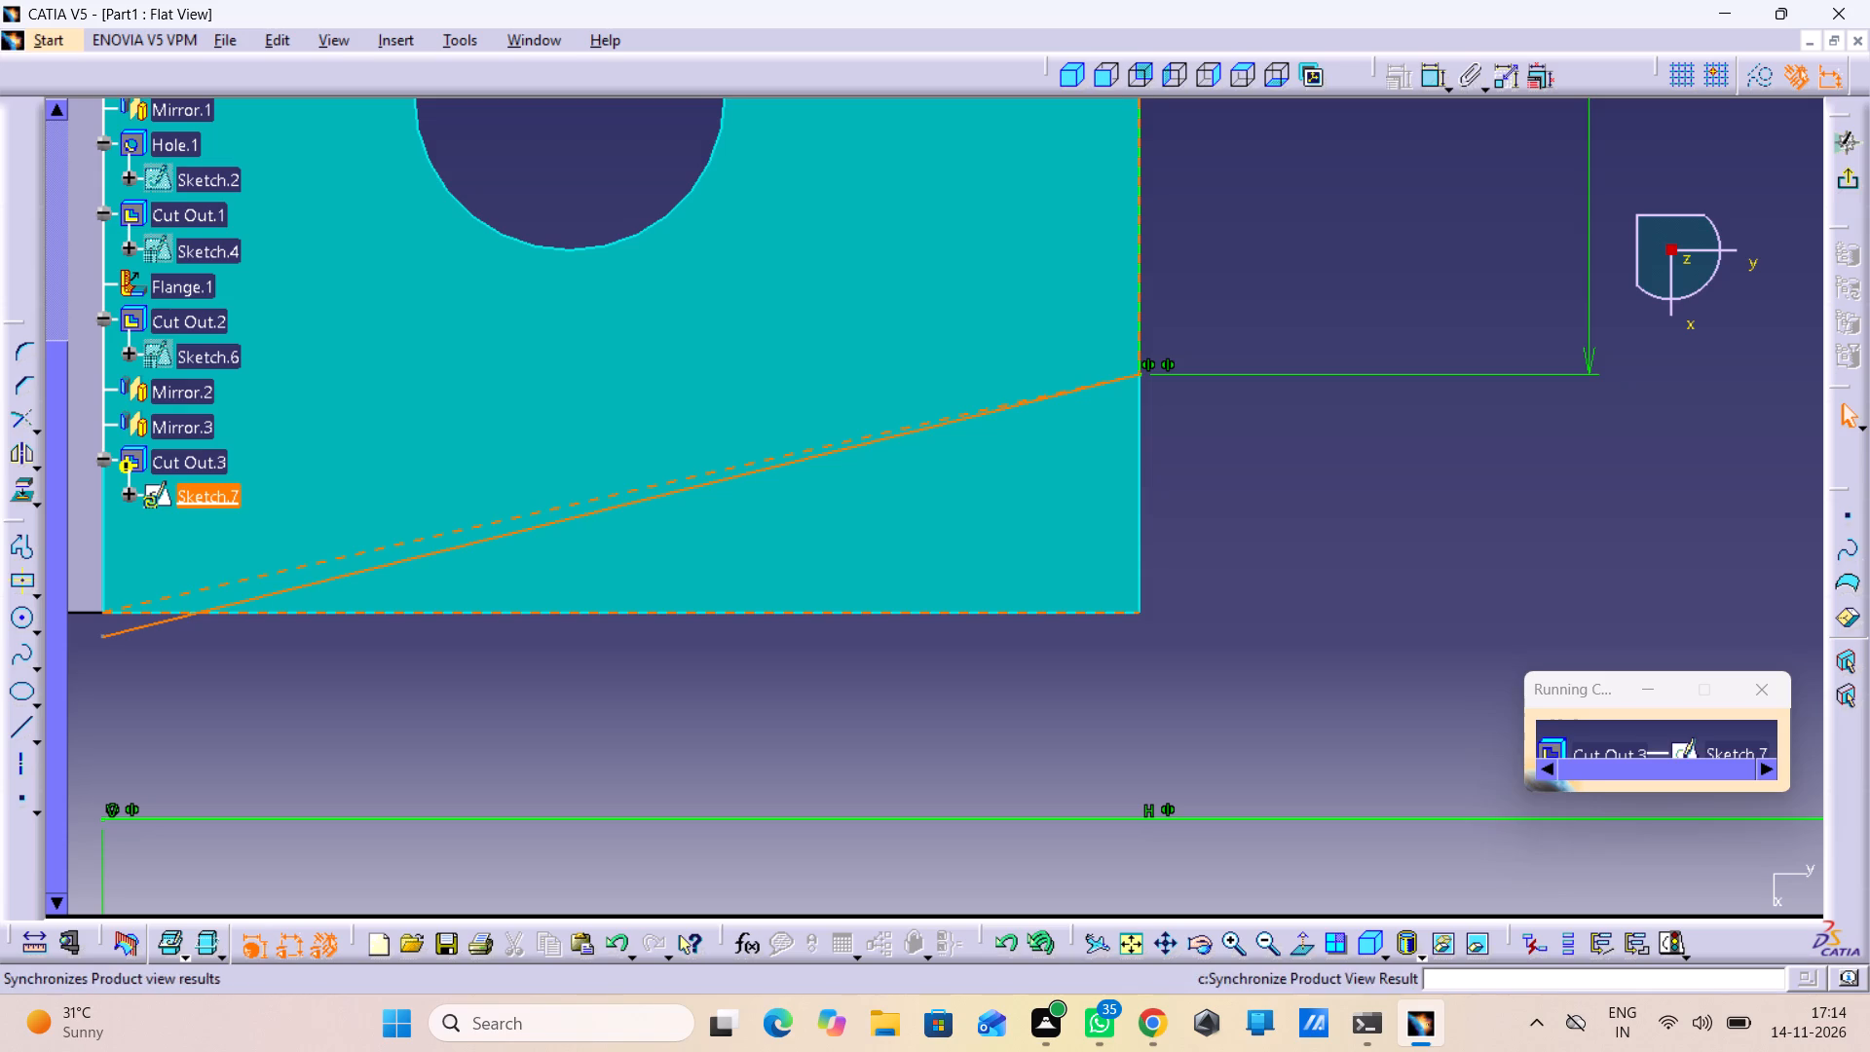
# Draw a vertical line about 1.8 mm long from the slanted line's inner end down to the lower horizontal line's inner end.
pyautogui.click(15, 549)
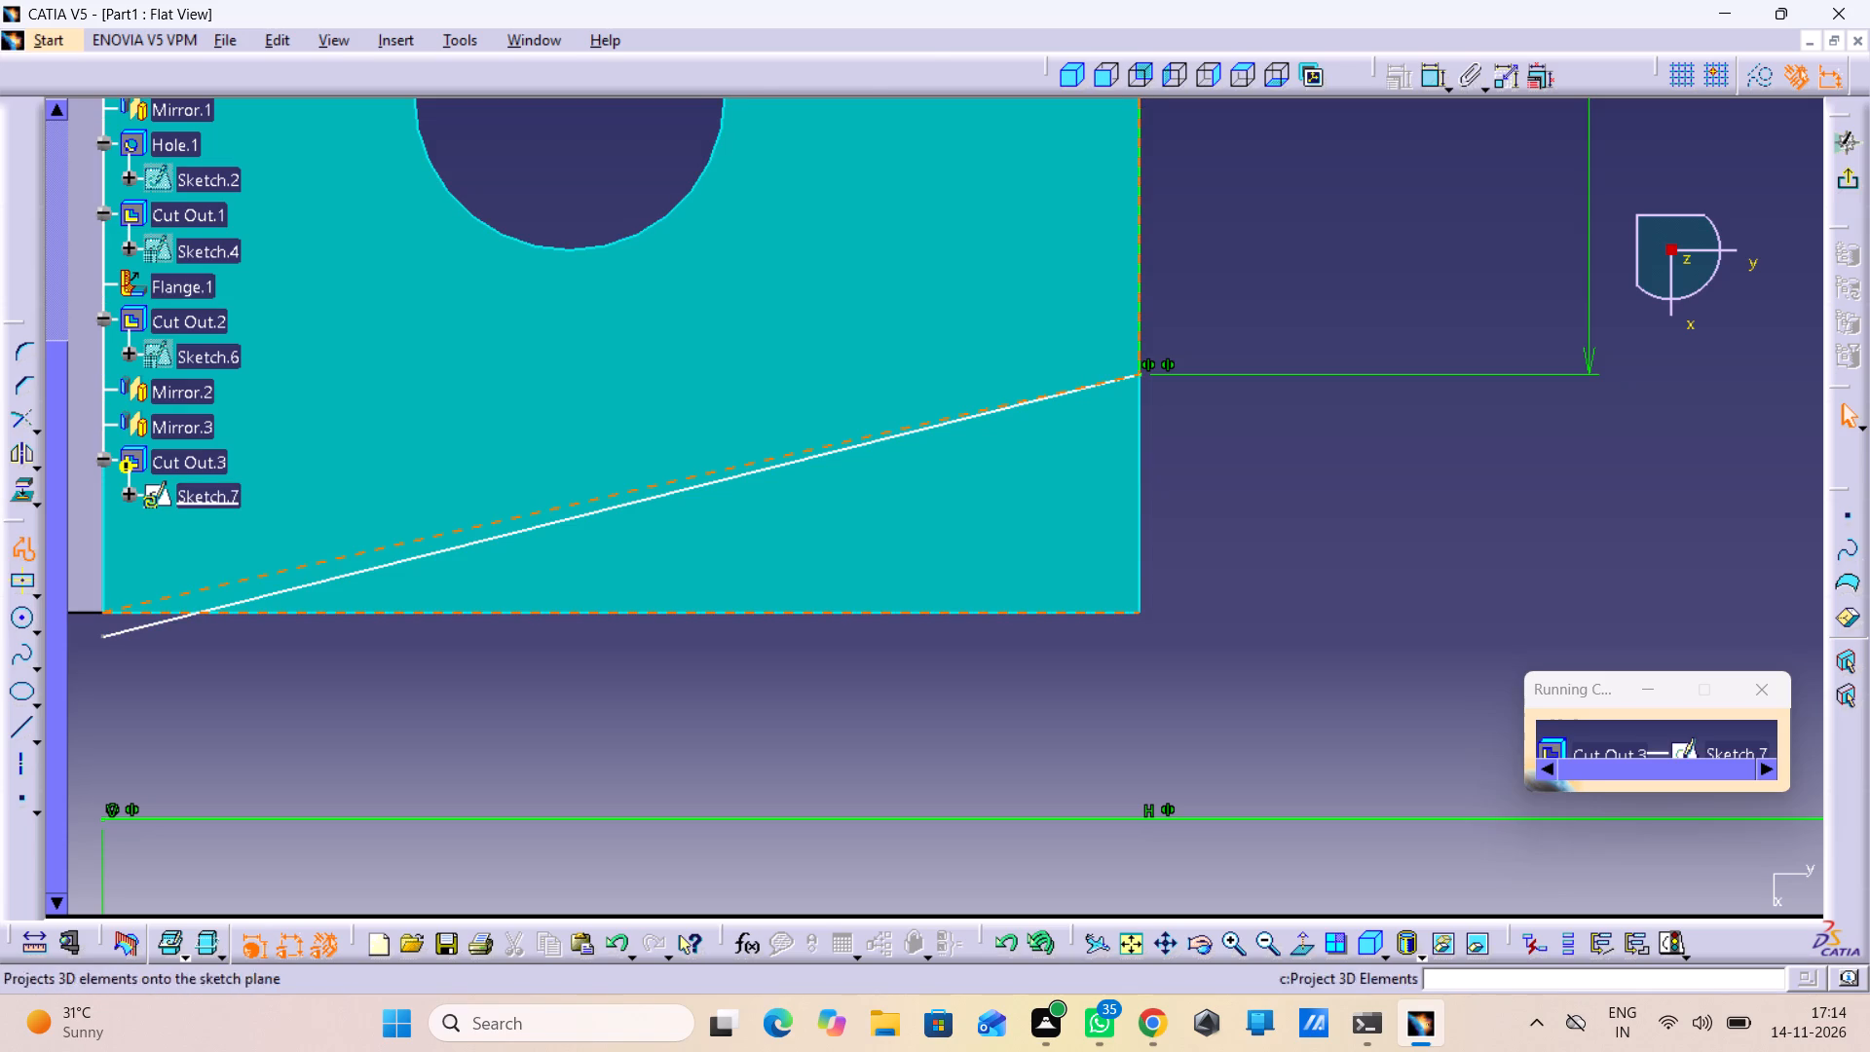
pyautogui.click(103, 641)
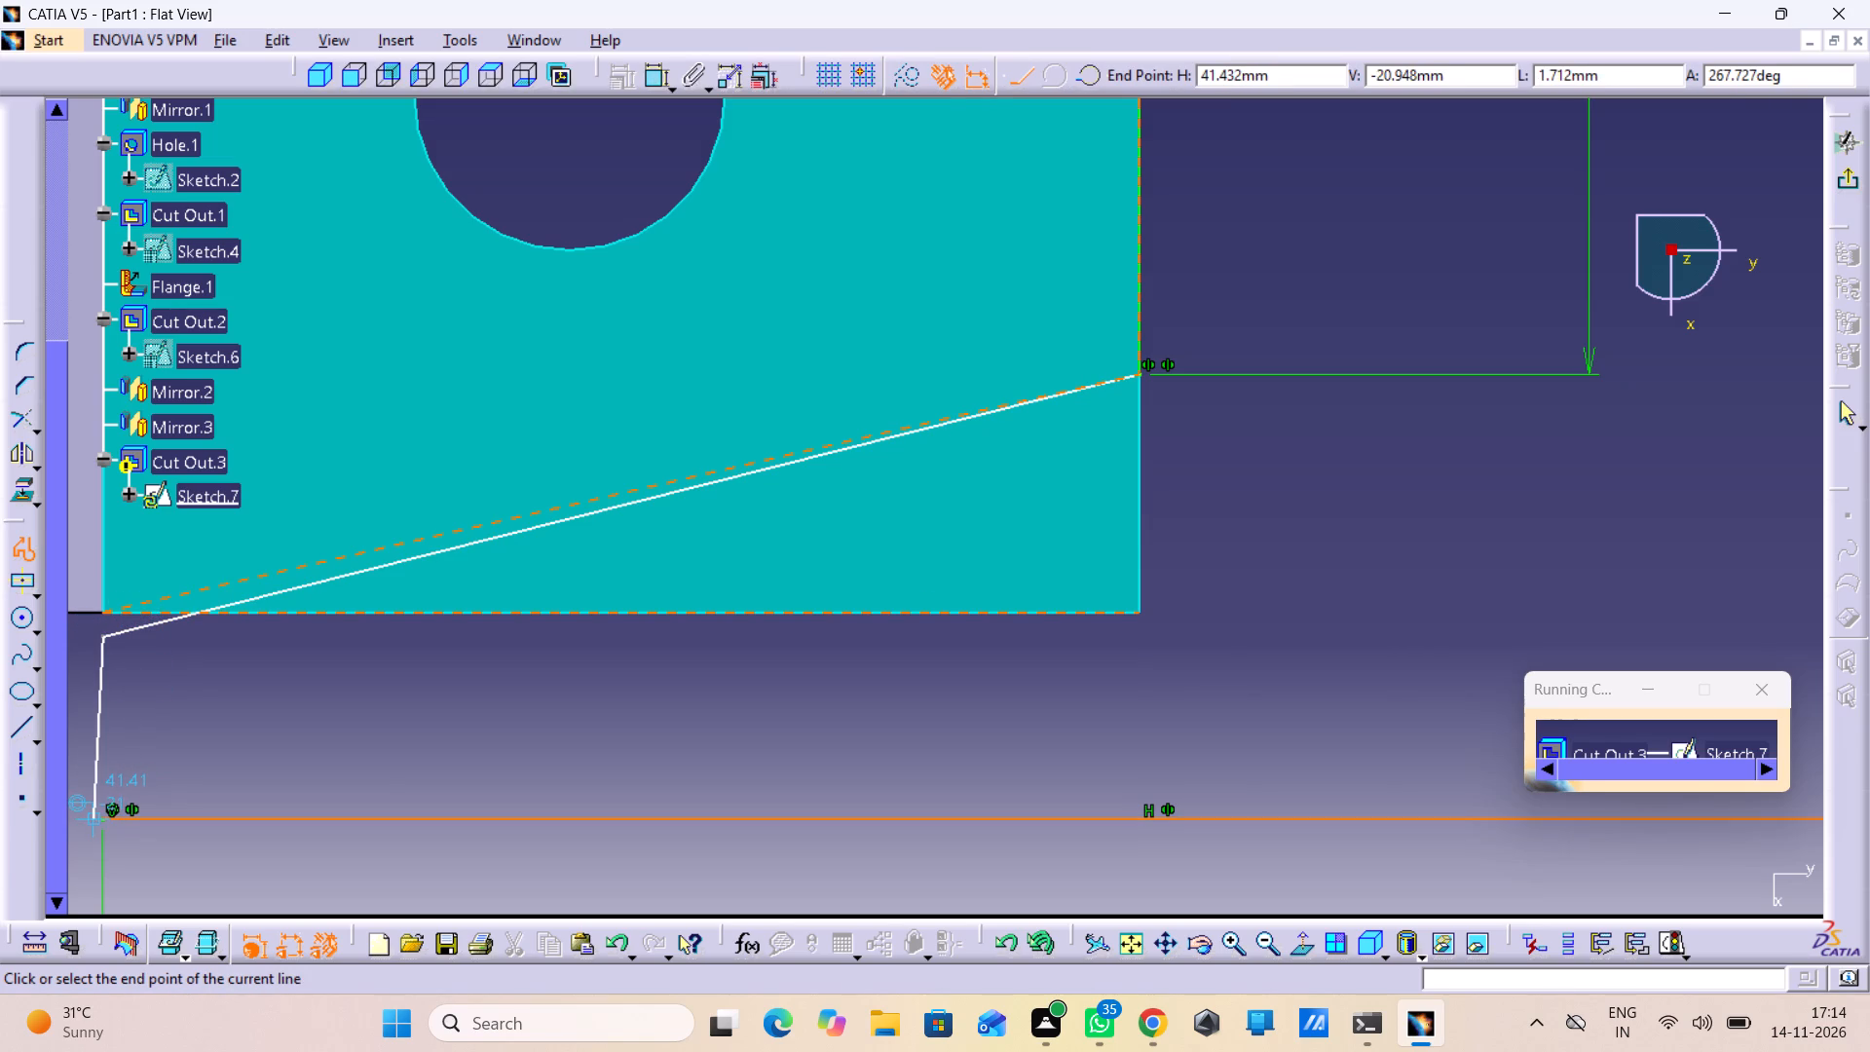
pyautogui.click(101, 823)
pyautogui.moveTo(277, 771); pyautogui.dragTo(336, 694, button='middle')
pyautogui.rightClick(277, 771)
pyautogui.moveTo(454, 693); pyautogui.dragTo(1390, 493, button='middle')
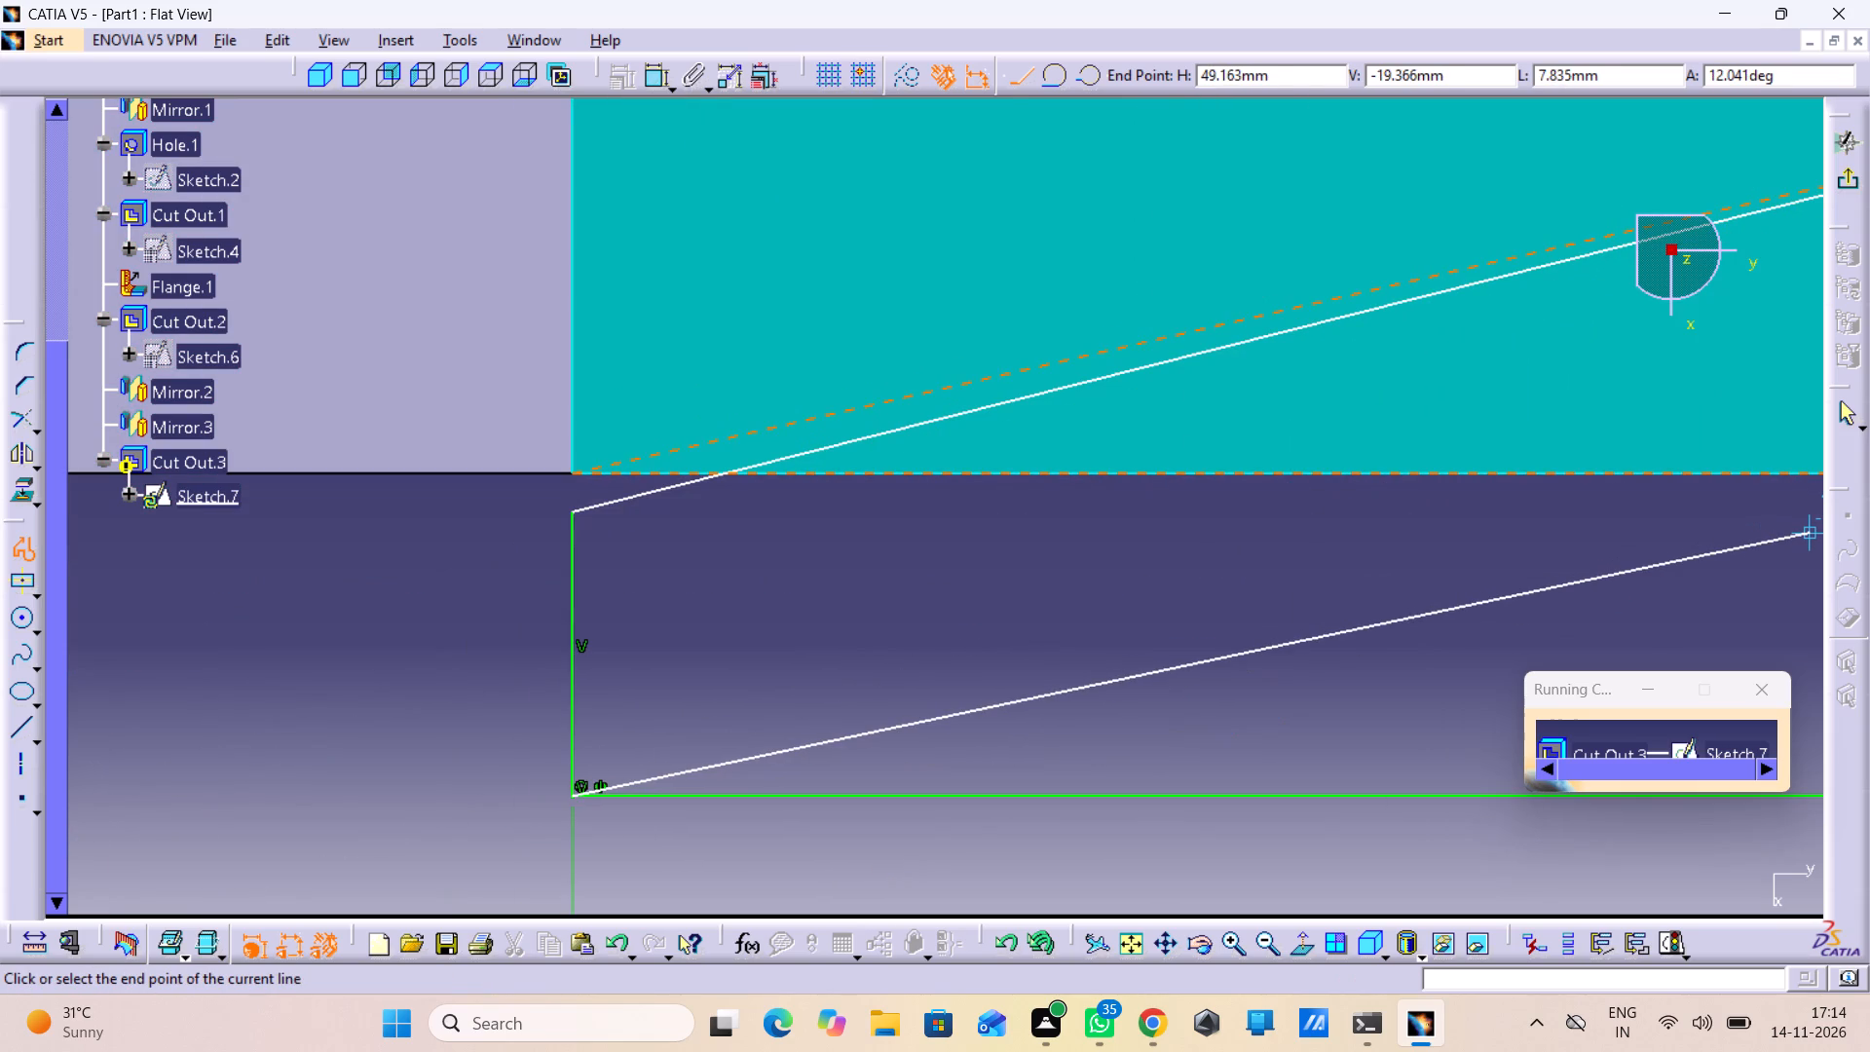
pyautogui.click(1849, 416)
pyautogui.click(1189, 653)
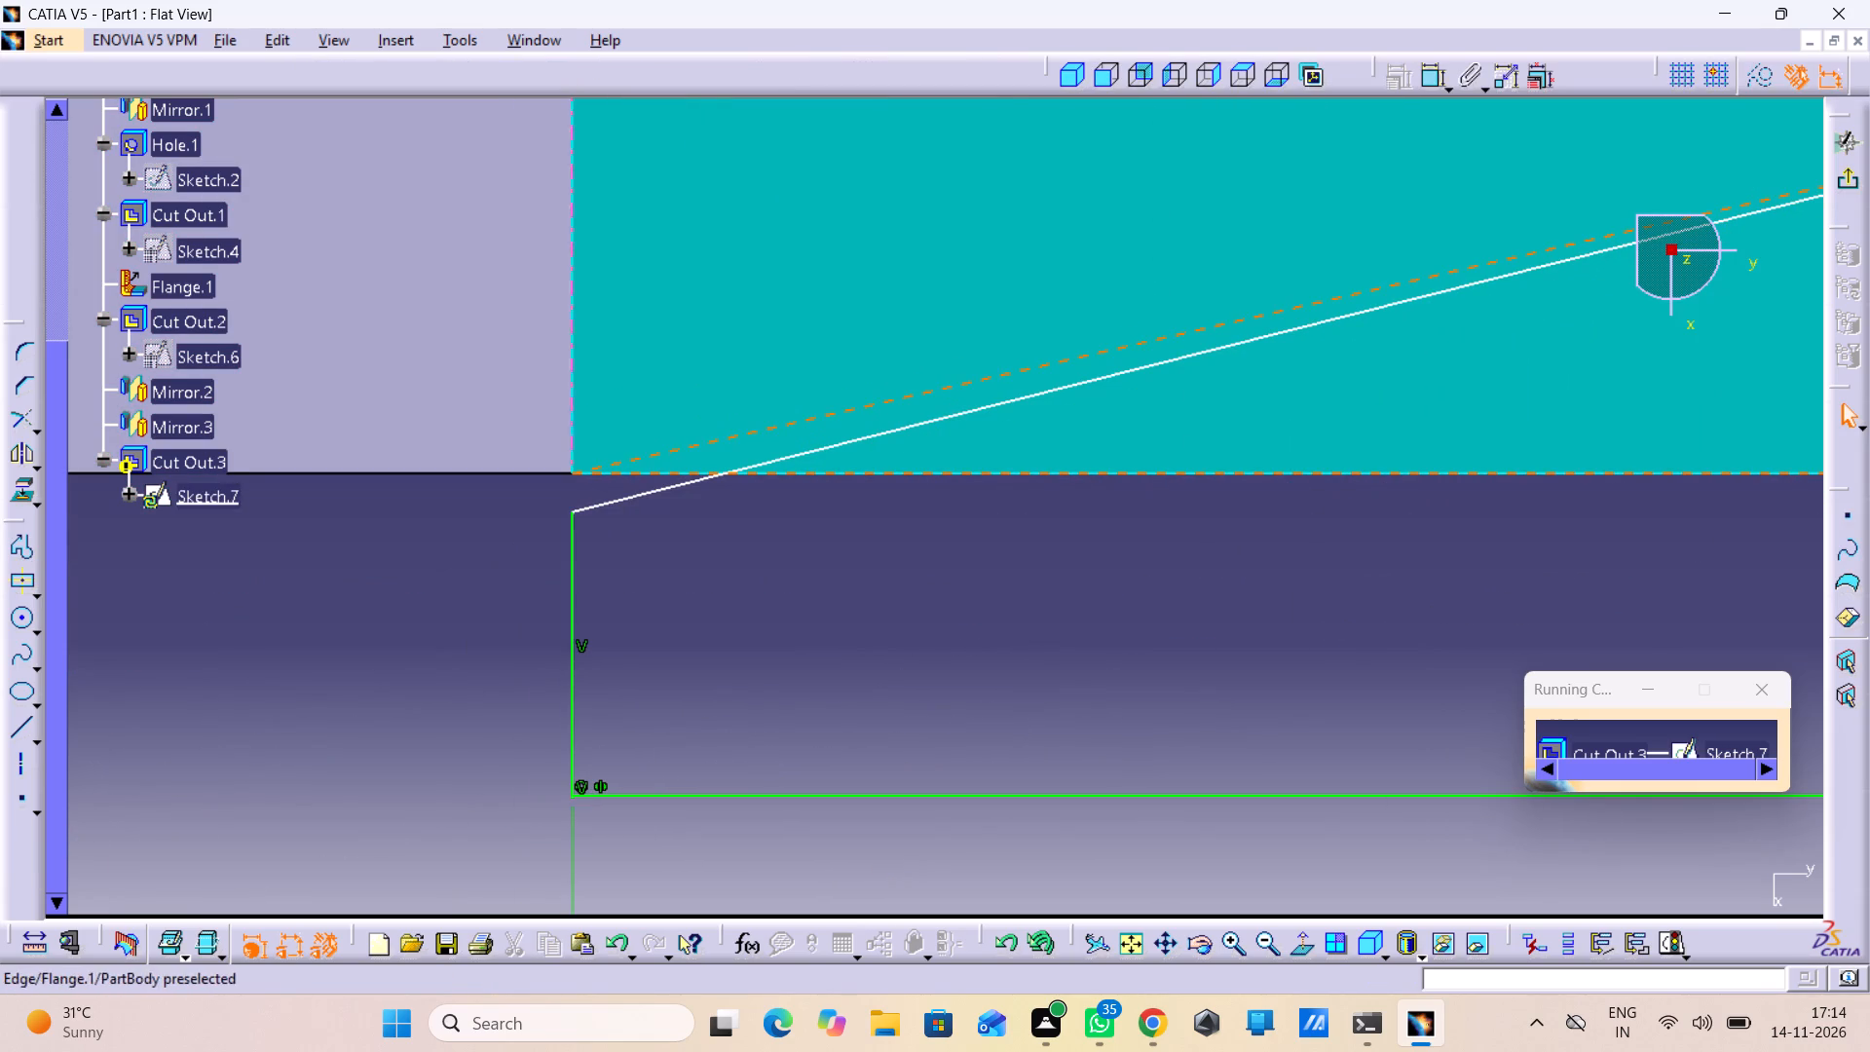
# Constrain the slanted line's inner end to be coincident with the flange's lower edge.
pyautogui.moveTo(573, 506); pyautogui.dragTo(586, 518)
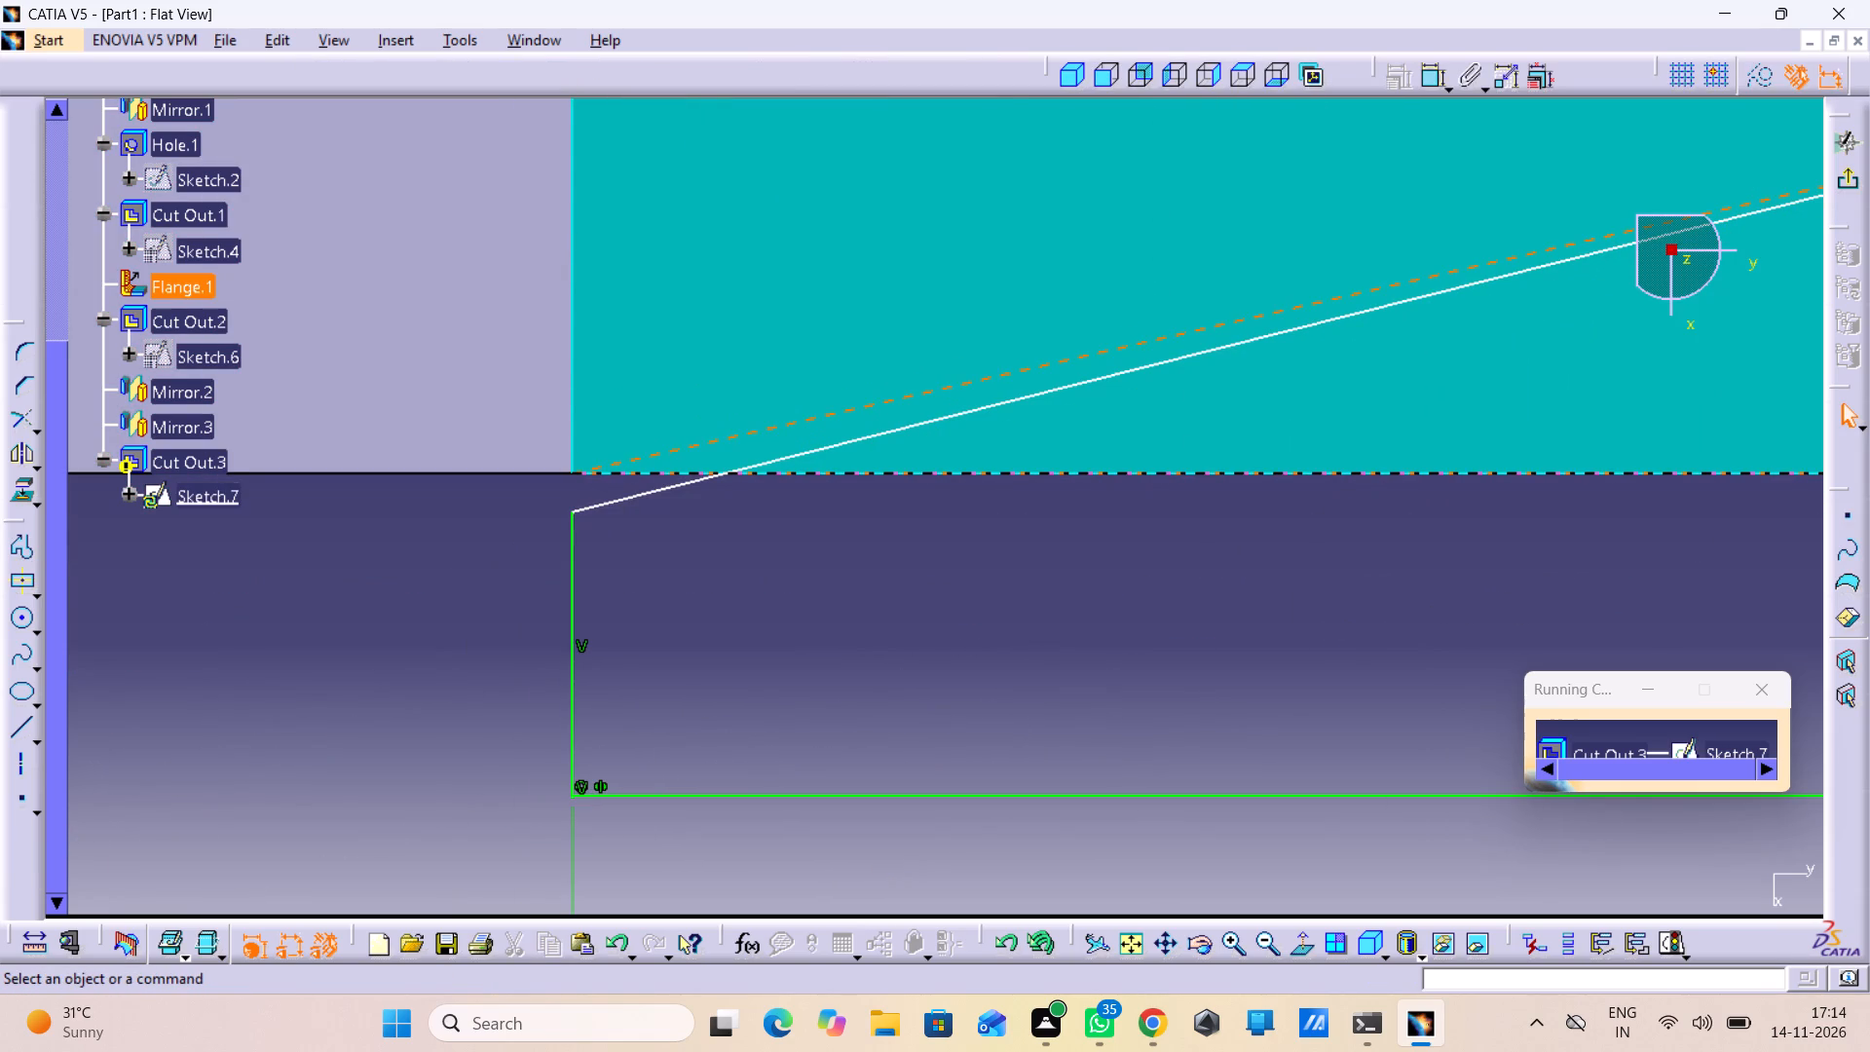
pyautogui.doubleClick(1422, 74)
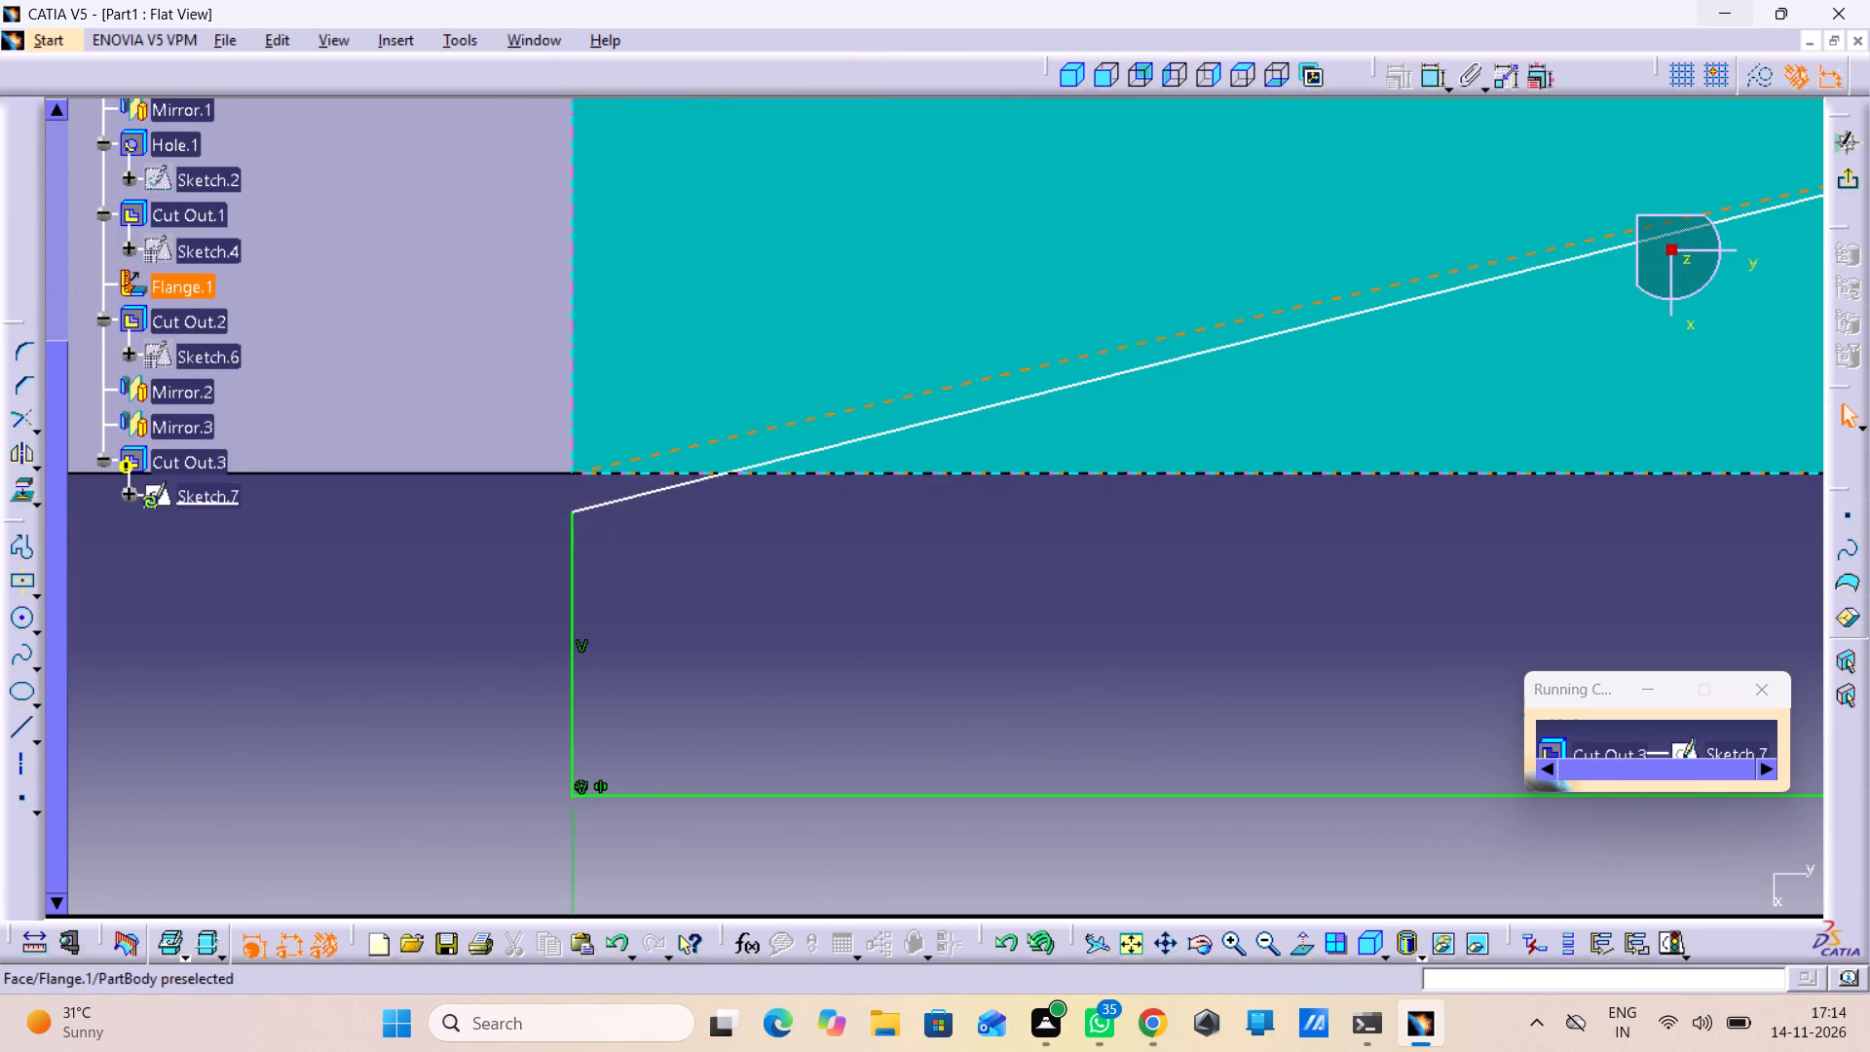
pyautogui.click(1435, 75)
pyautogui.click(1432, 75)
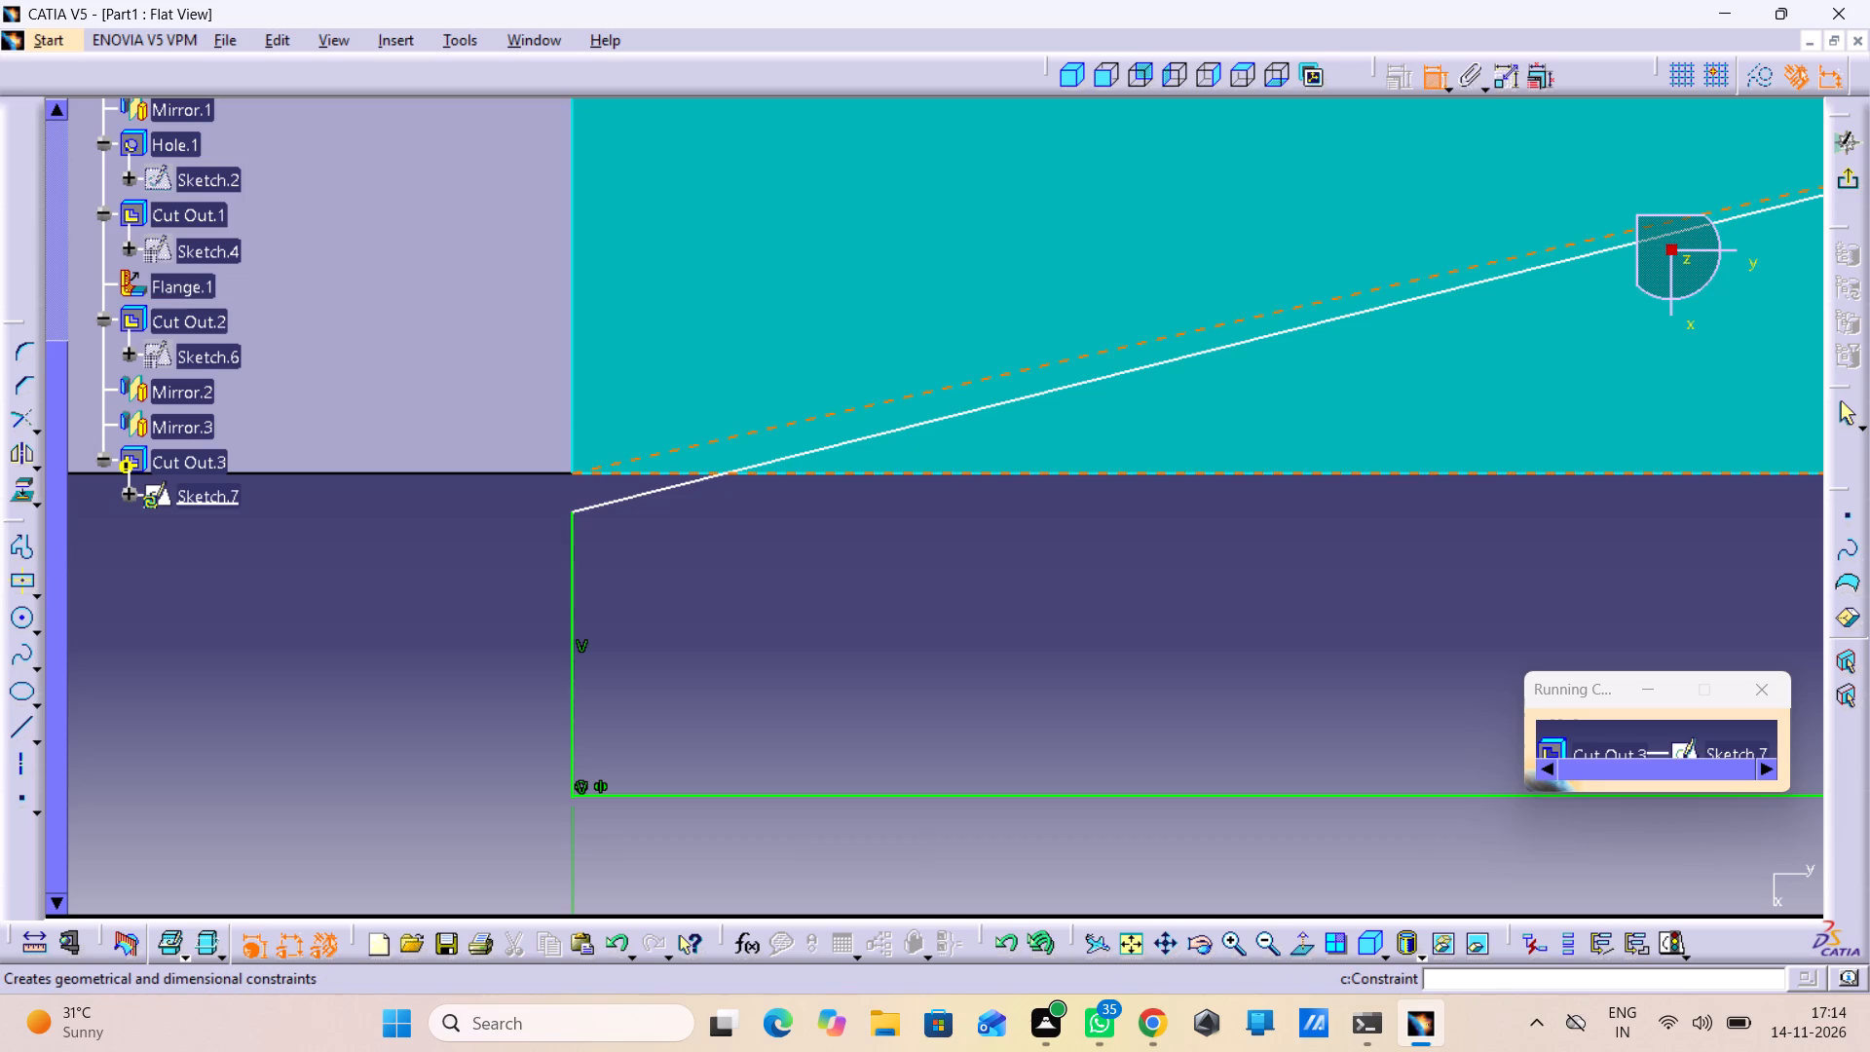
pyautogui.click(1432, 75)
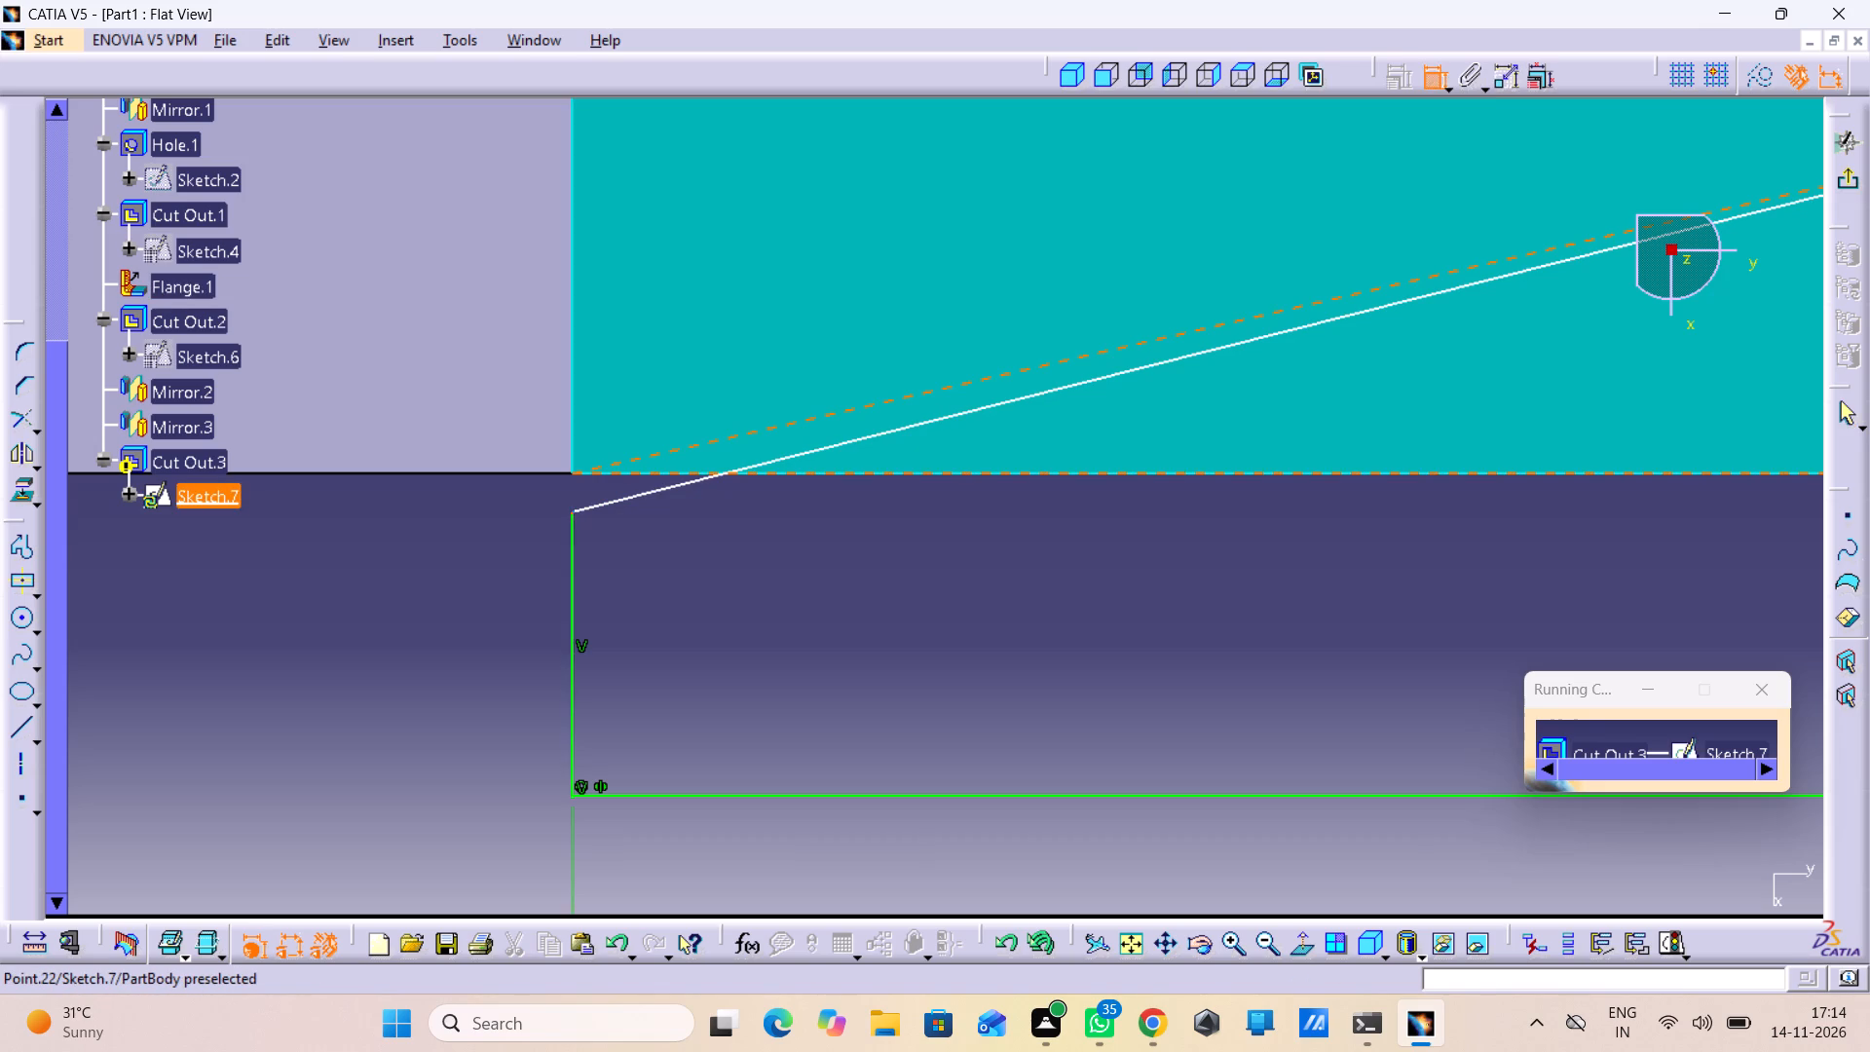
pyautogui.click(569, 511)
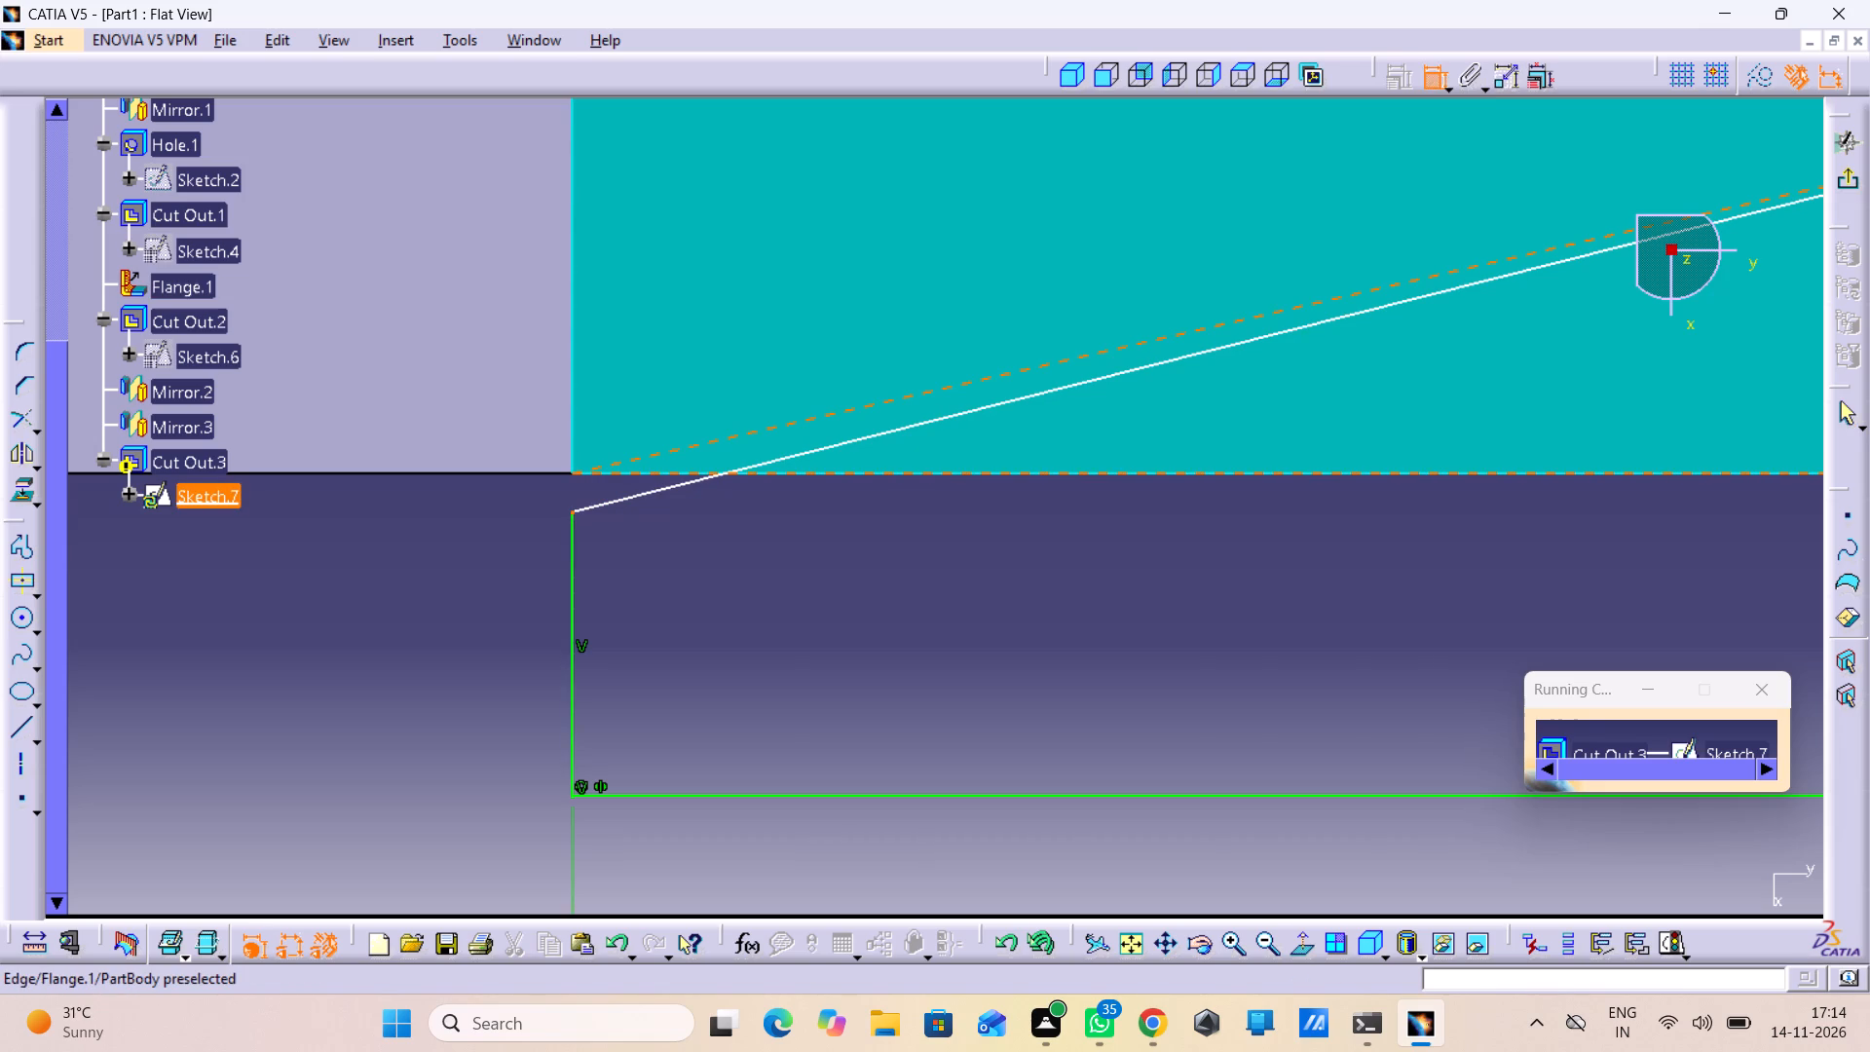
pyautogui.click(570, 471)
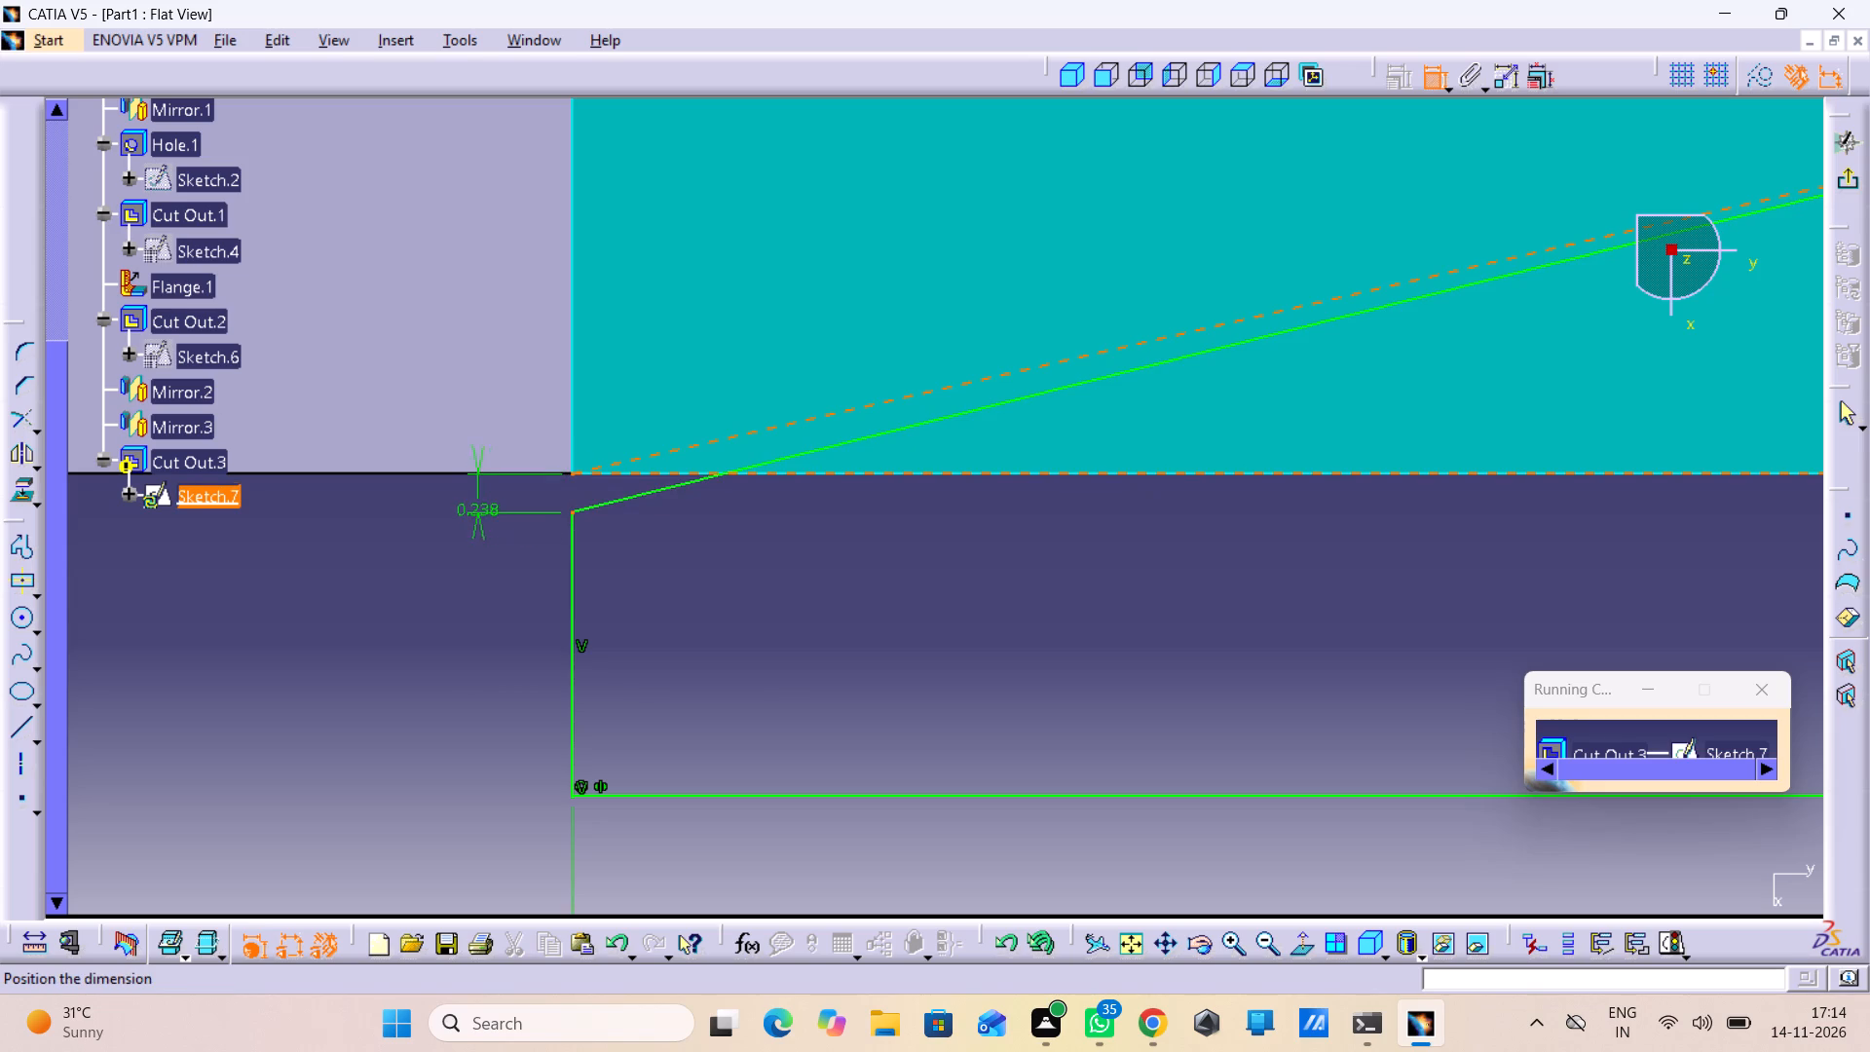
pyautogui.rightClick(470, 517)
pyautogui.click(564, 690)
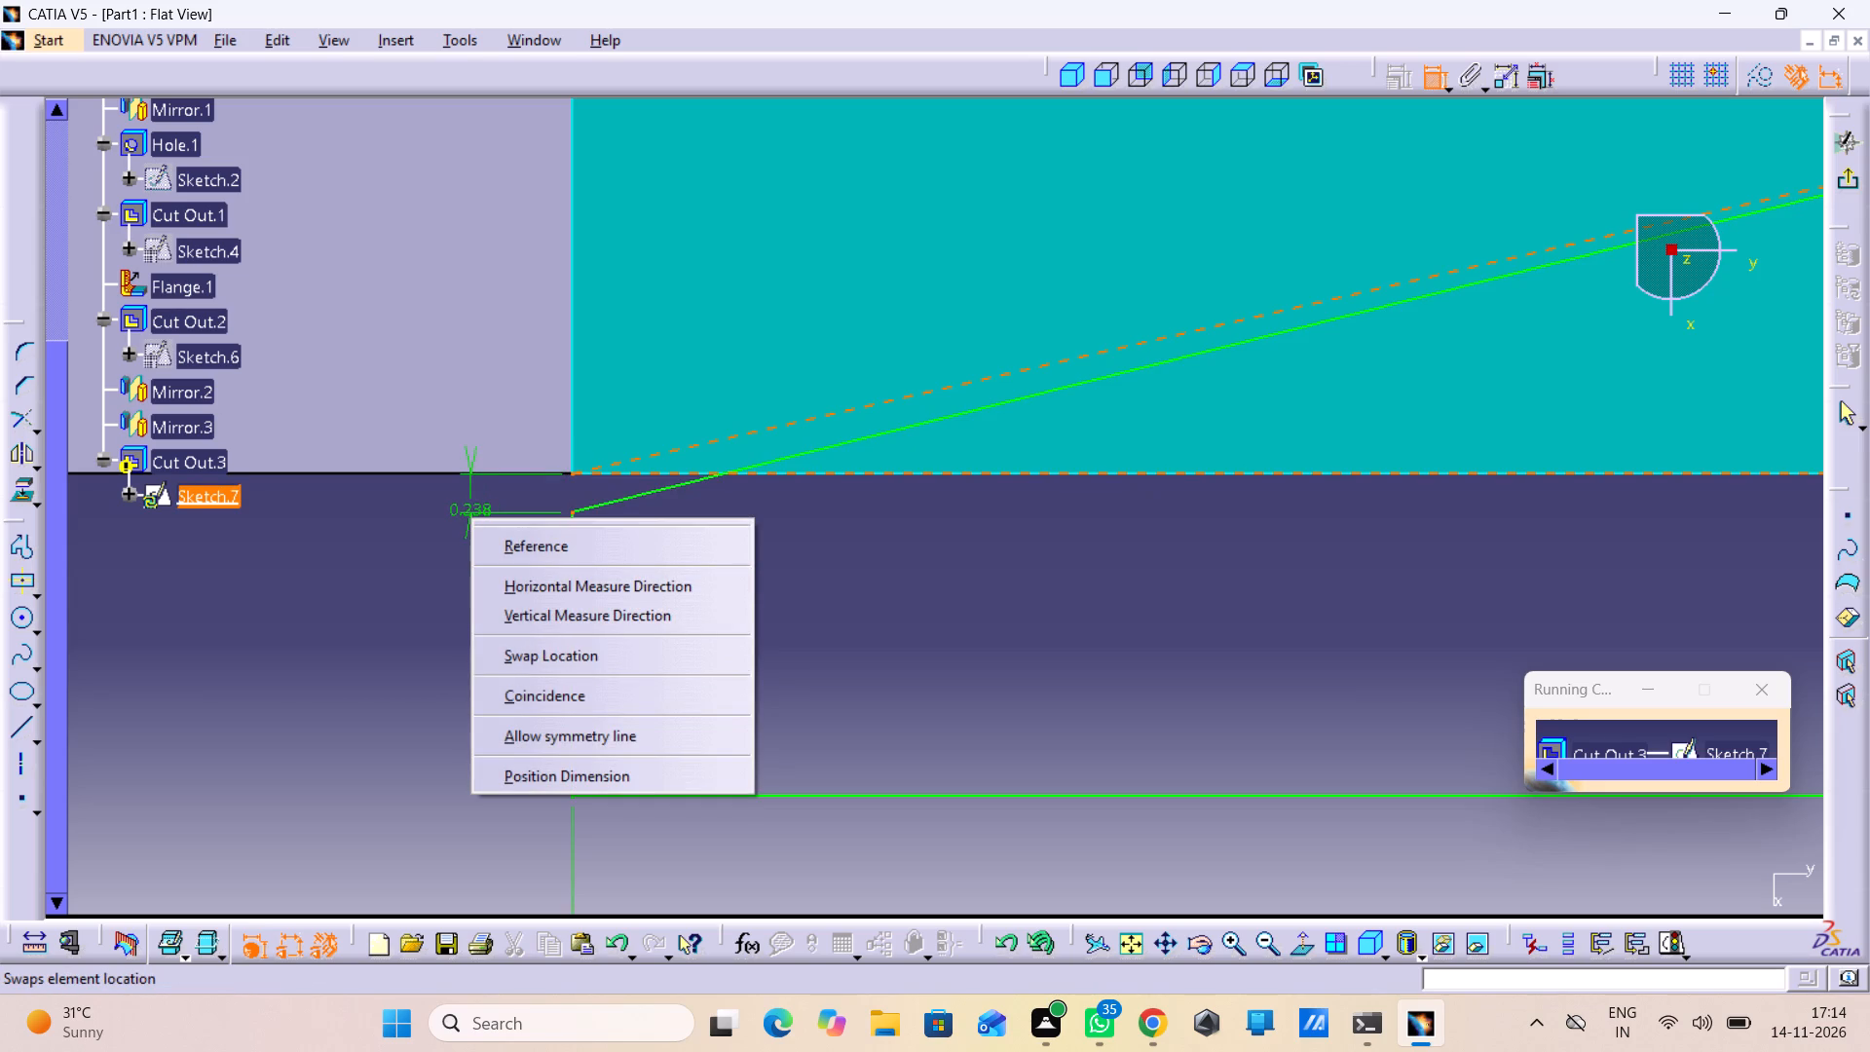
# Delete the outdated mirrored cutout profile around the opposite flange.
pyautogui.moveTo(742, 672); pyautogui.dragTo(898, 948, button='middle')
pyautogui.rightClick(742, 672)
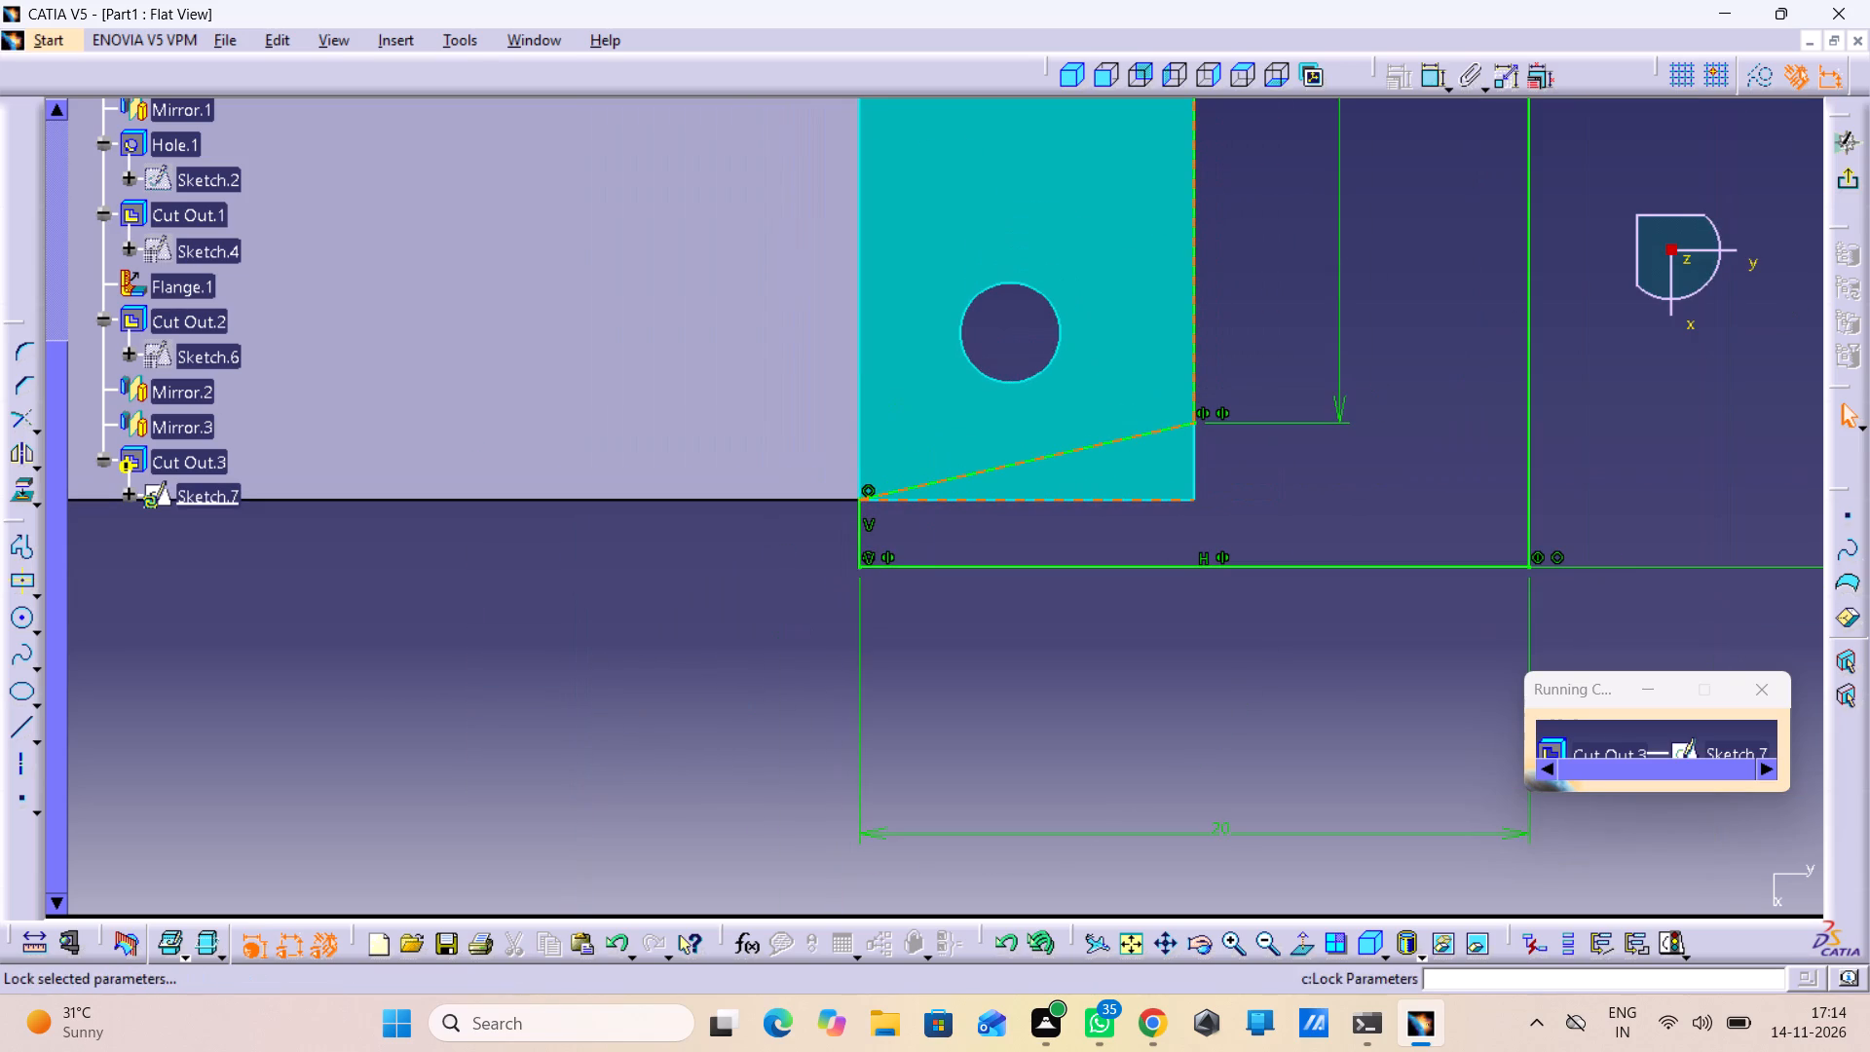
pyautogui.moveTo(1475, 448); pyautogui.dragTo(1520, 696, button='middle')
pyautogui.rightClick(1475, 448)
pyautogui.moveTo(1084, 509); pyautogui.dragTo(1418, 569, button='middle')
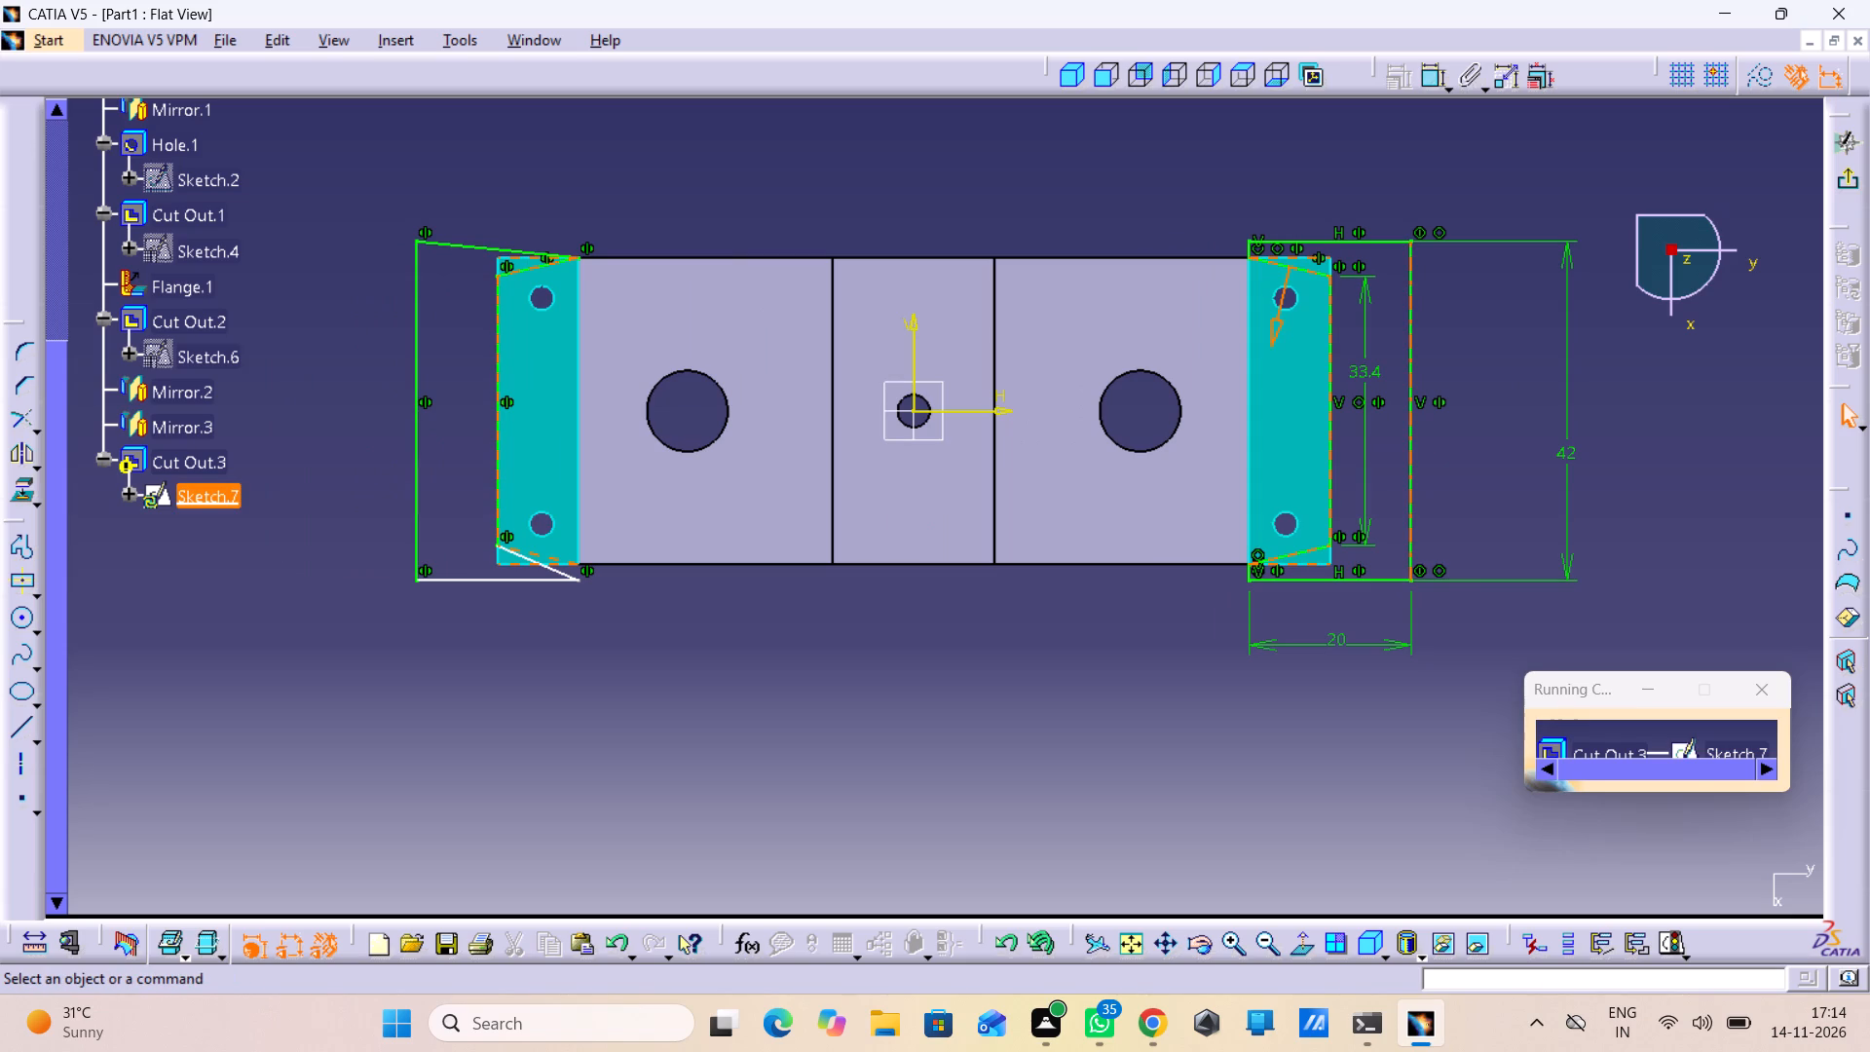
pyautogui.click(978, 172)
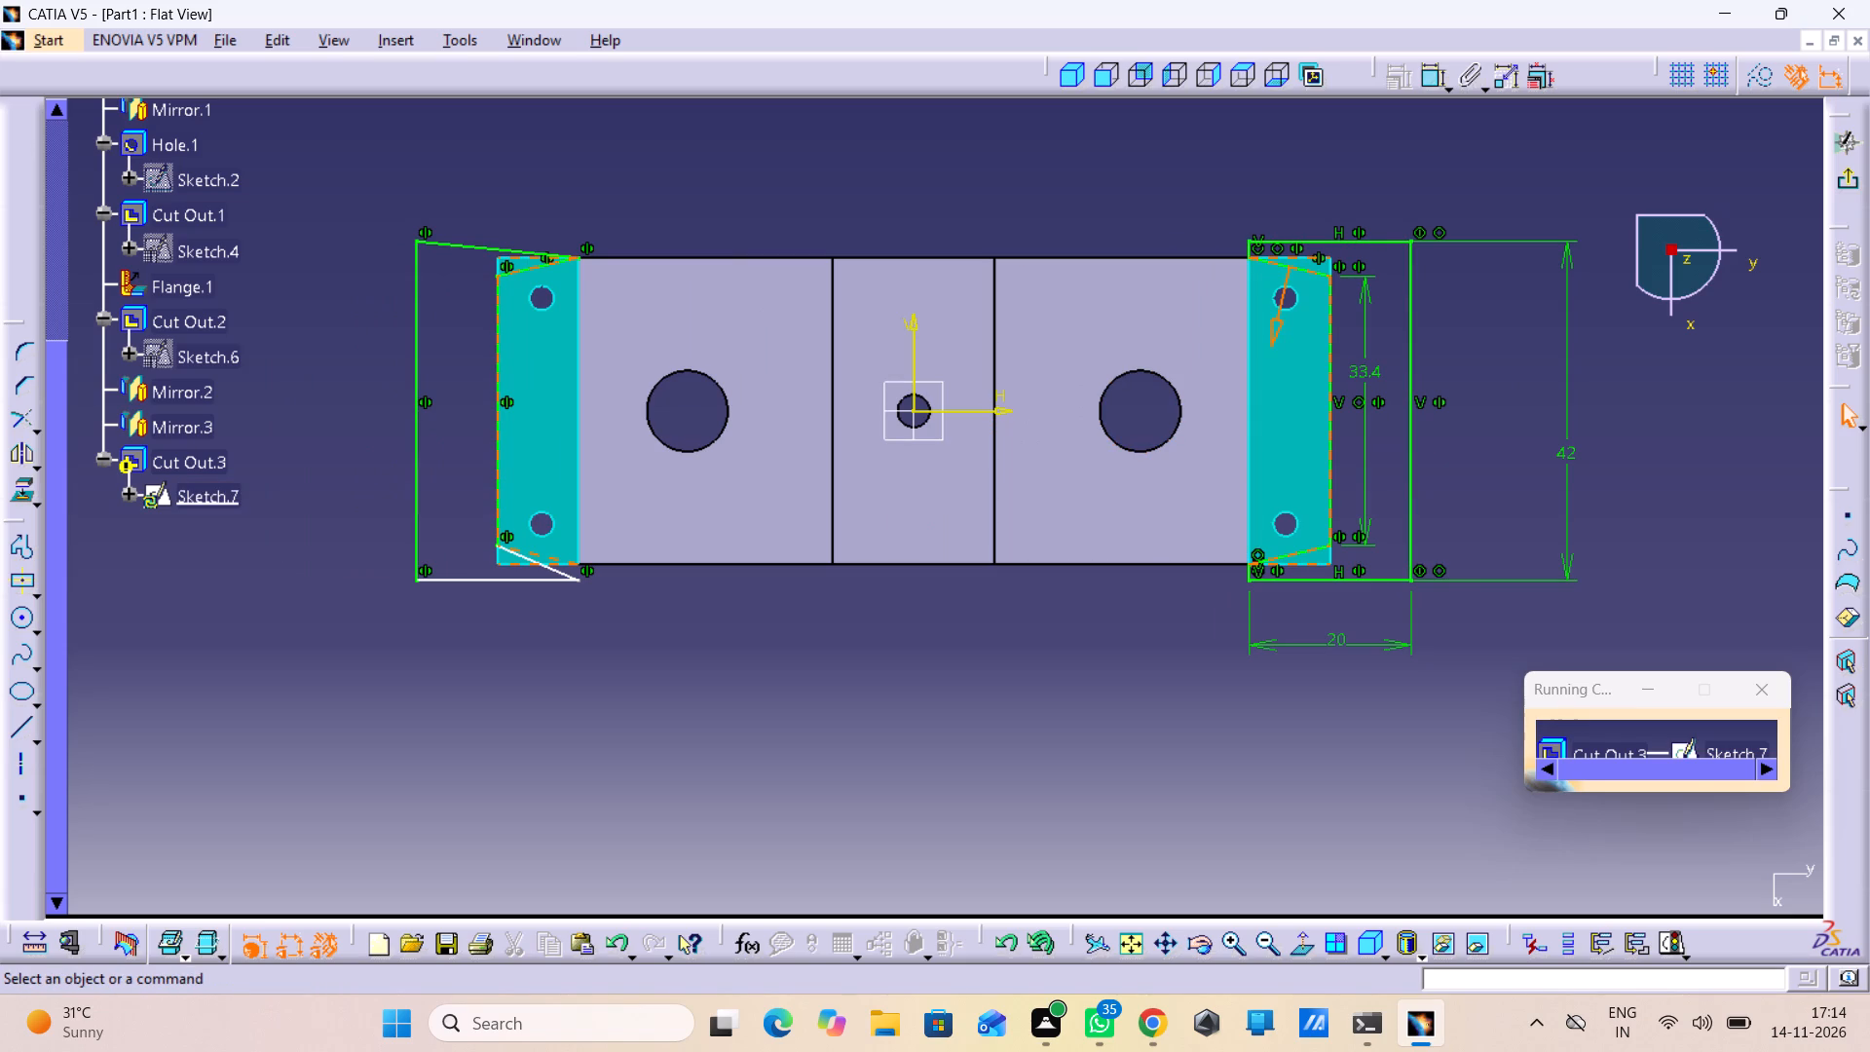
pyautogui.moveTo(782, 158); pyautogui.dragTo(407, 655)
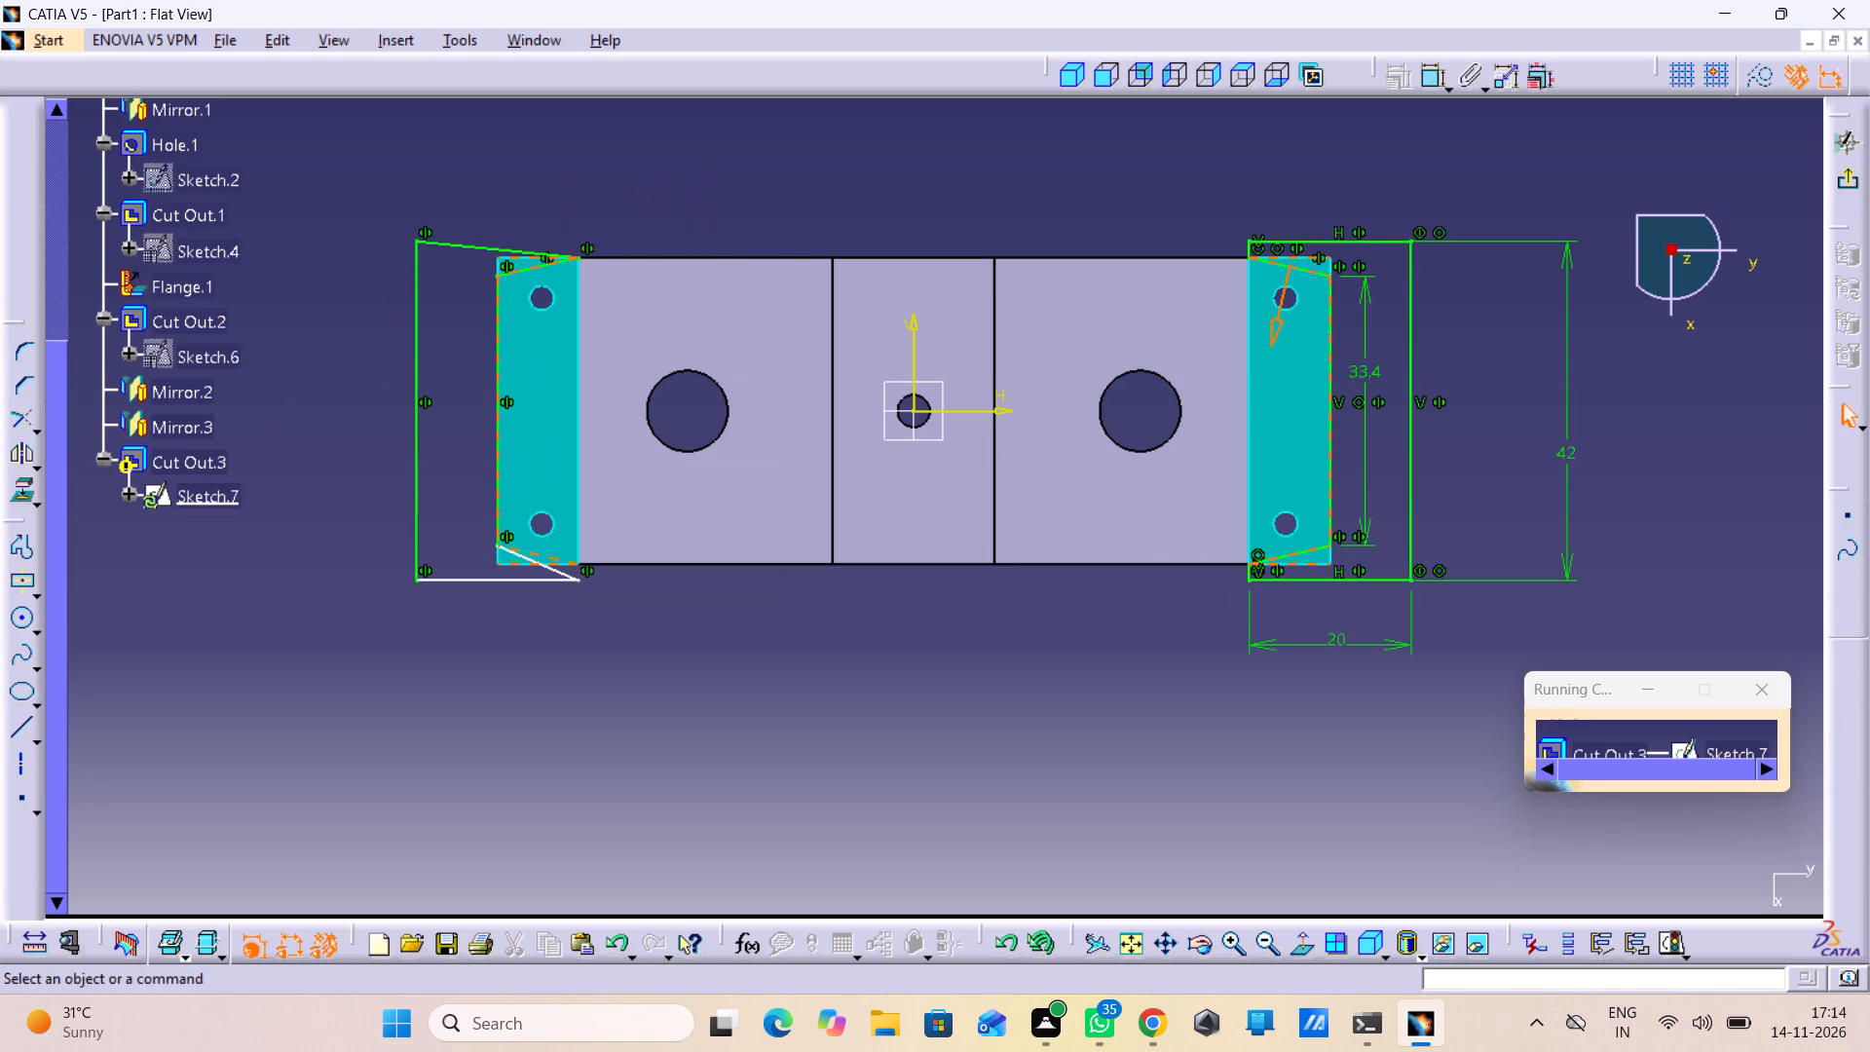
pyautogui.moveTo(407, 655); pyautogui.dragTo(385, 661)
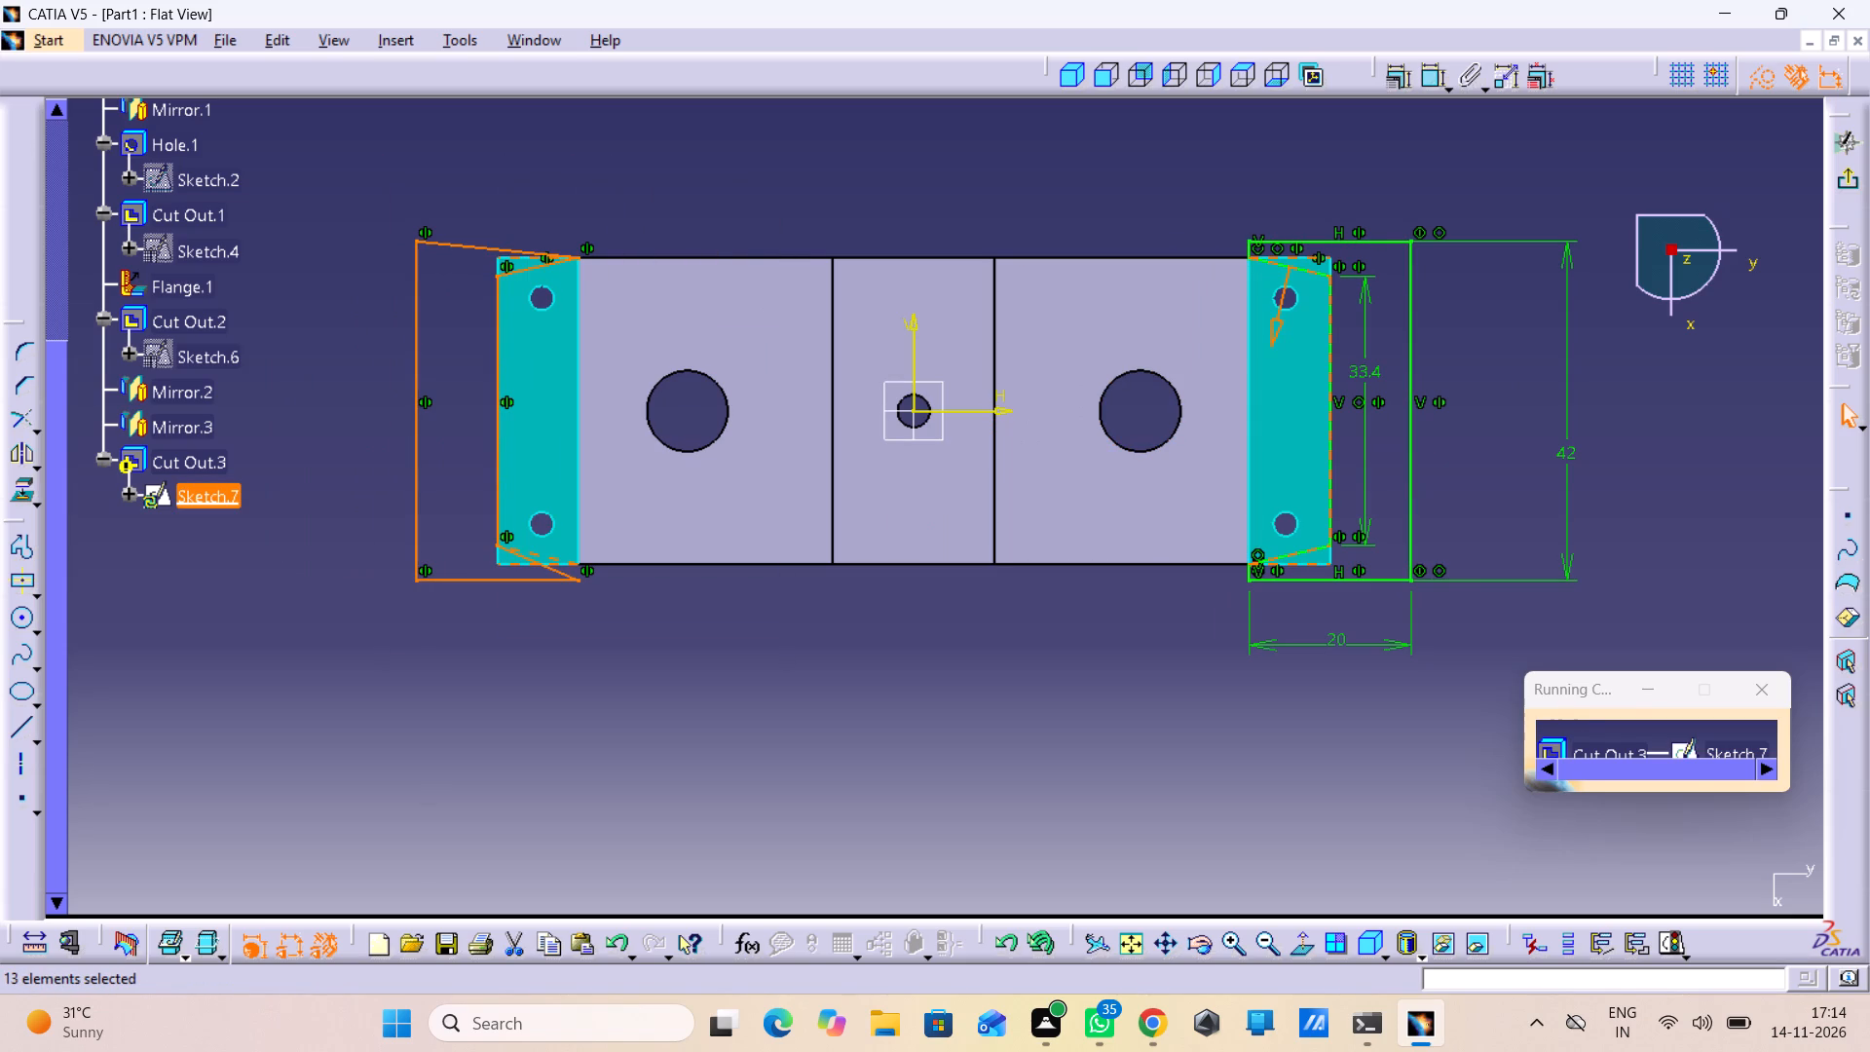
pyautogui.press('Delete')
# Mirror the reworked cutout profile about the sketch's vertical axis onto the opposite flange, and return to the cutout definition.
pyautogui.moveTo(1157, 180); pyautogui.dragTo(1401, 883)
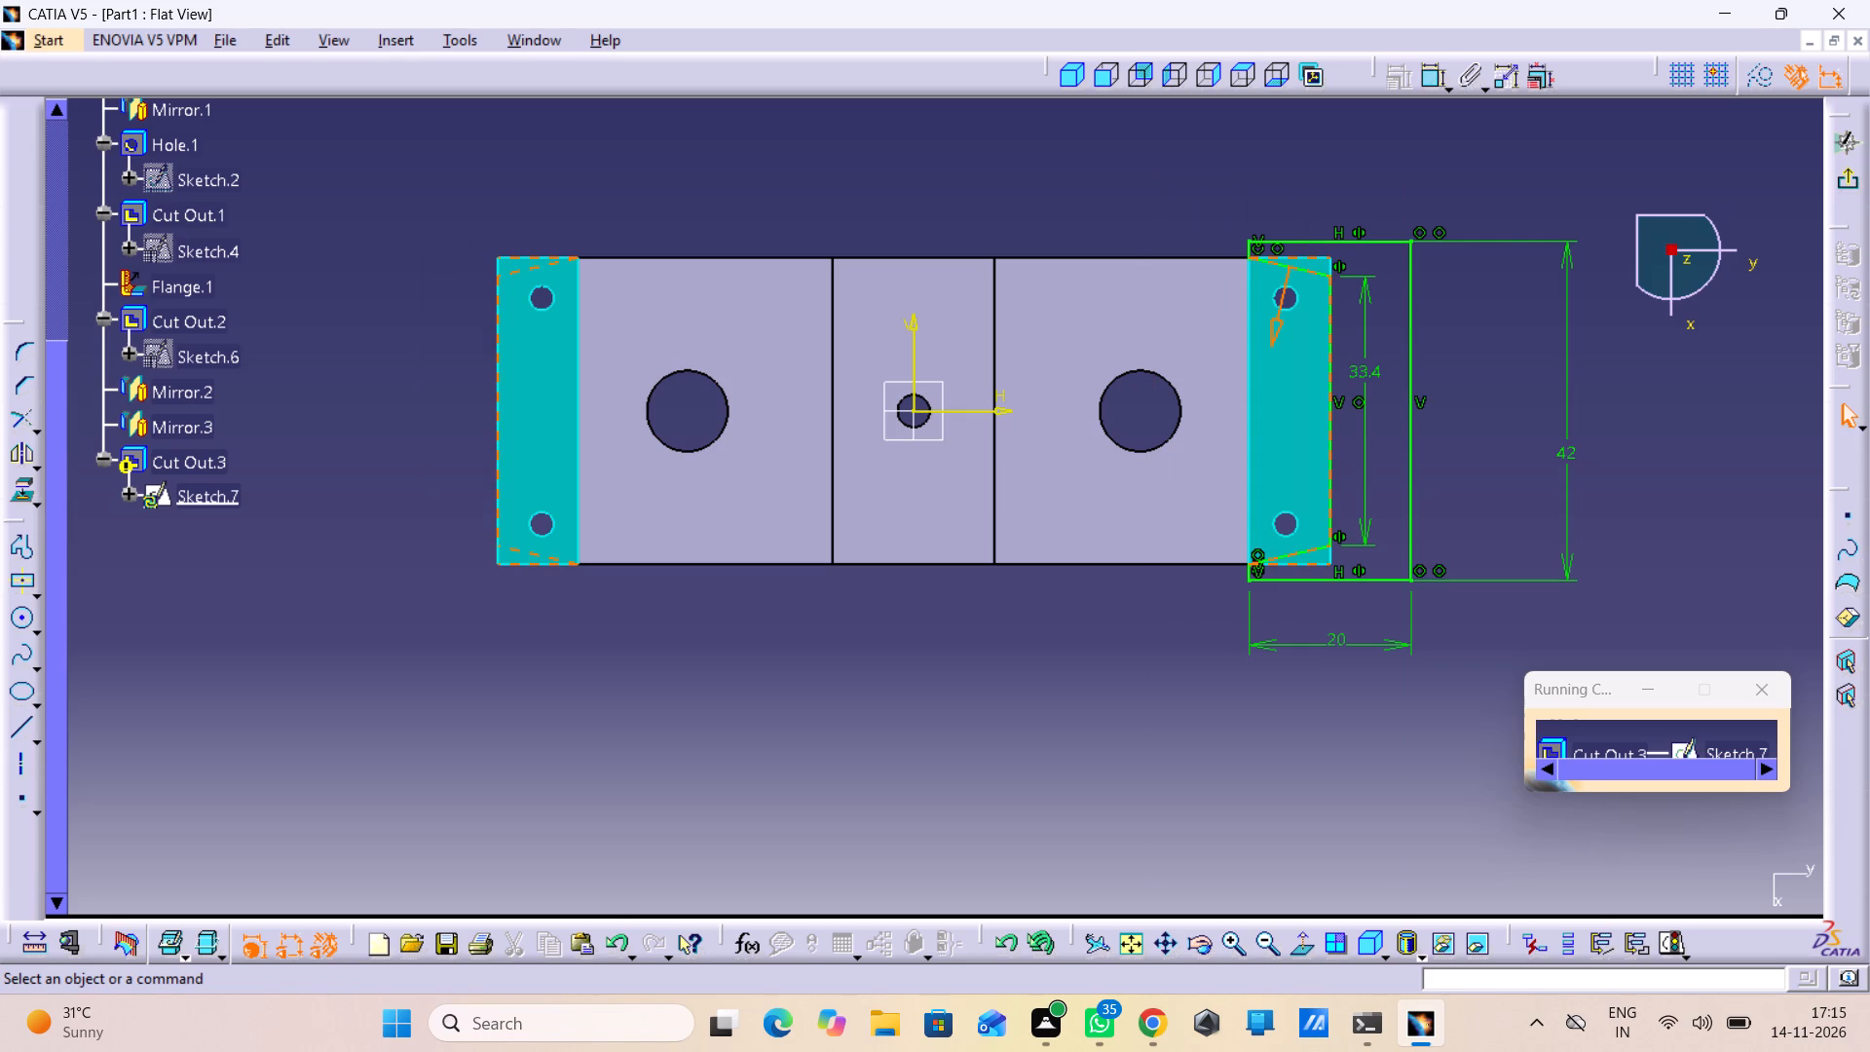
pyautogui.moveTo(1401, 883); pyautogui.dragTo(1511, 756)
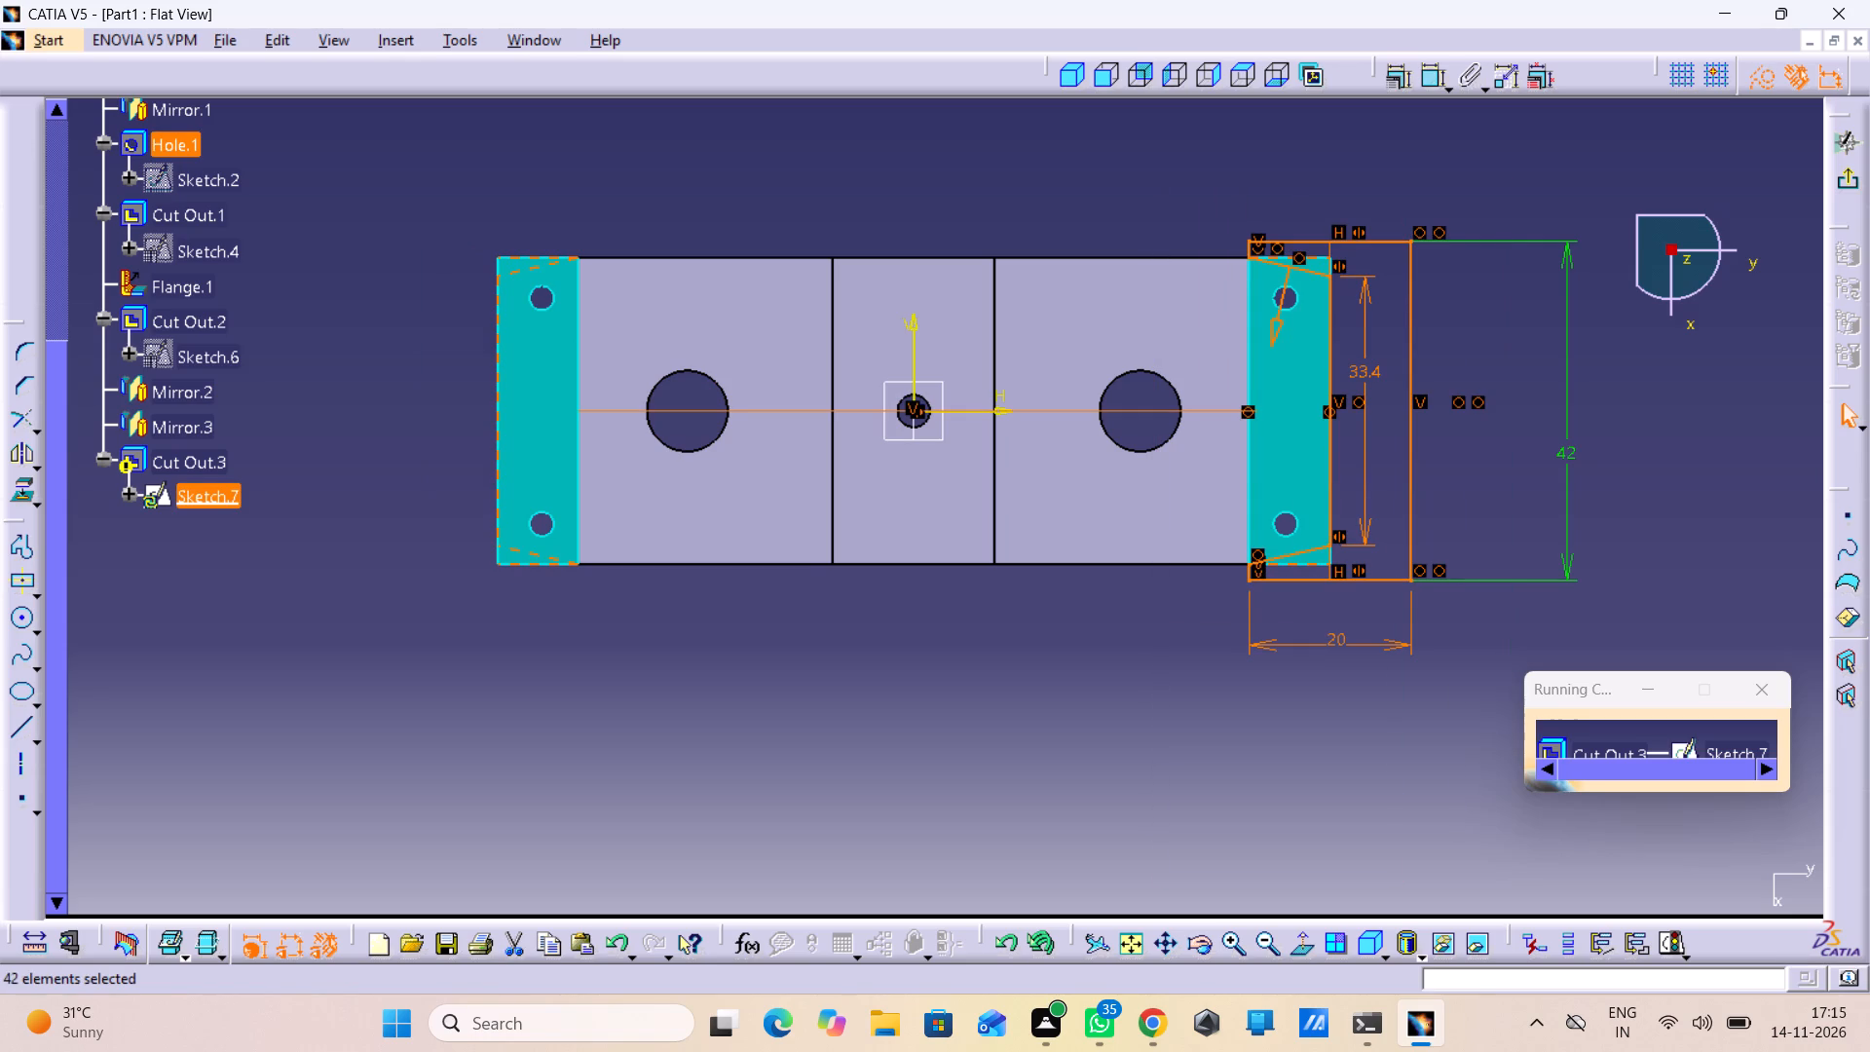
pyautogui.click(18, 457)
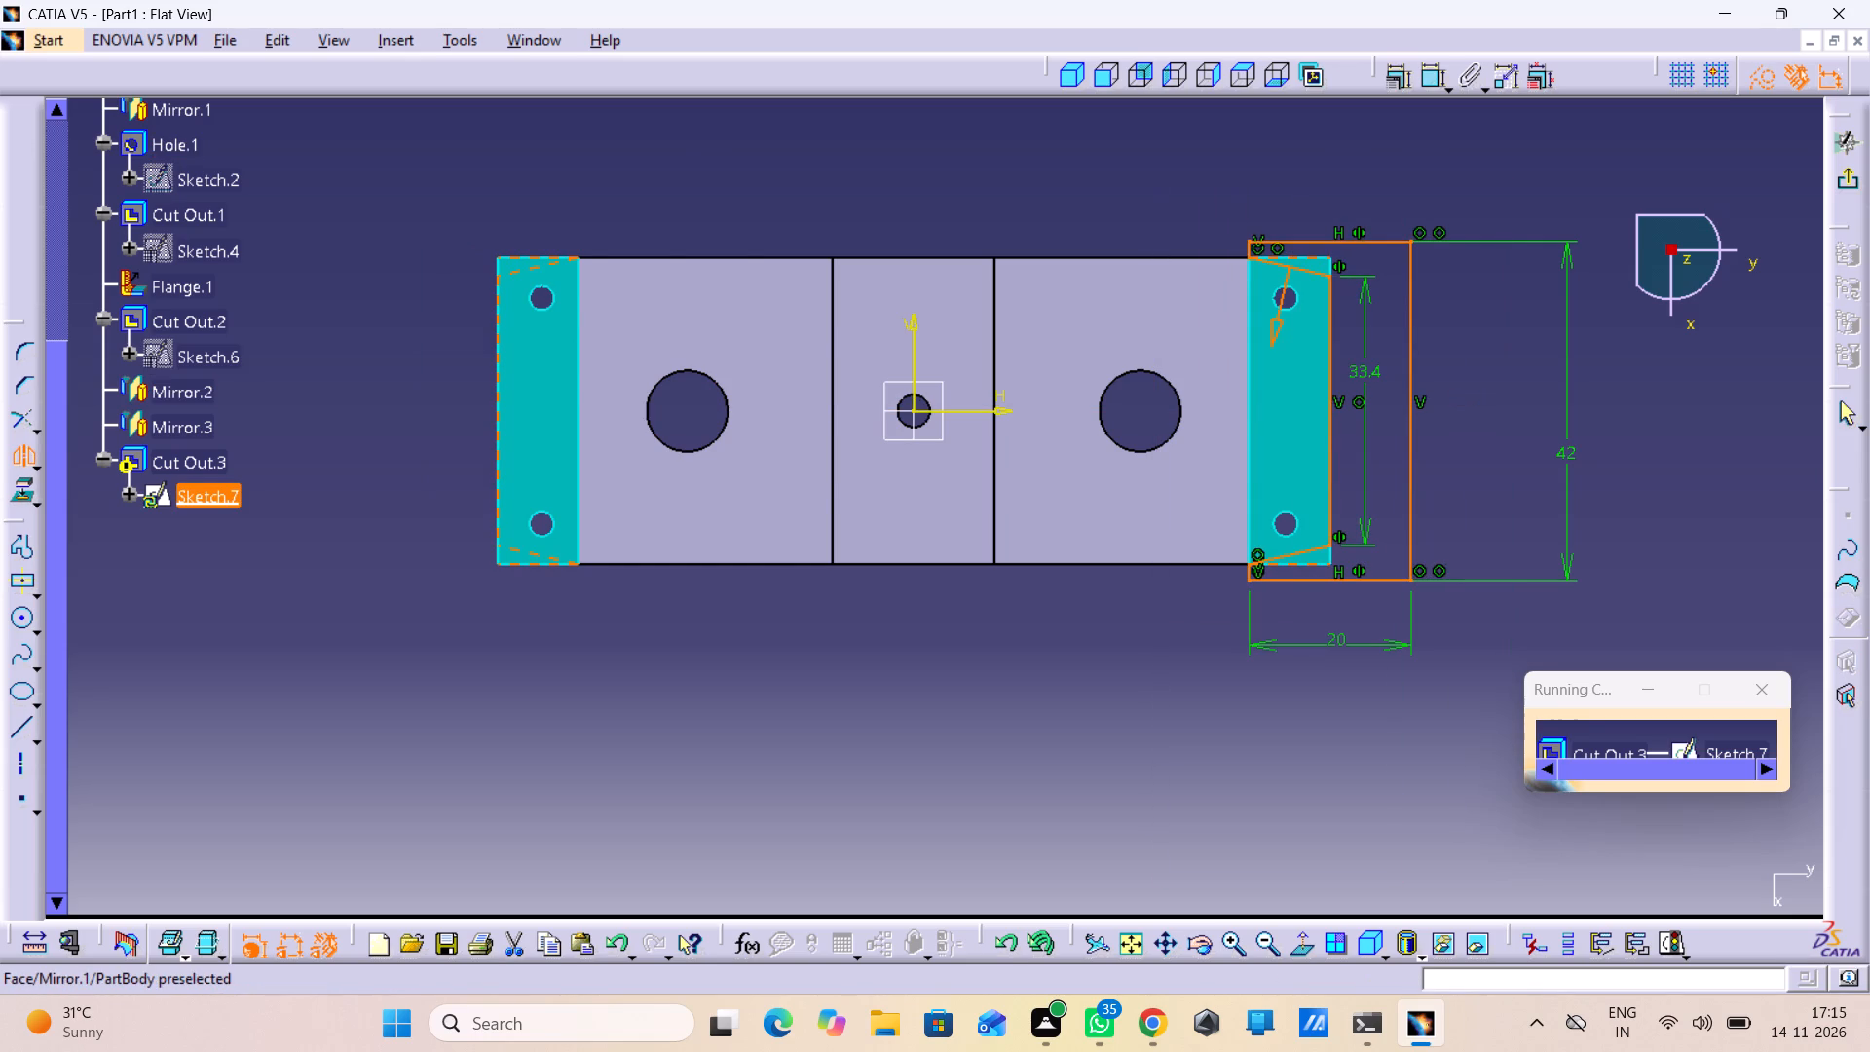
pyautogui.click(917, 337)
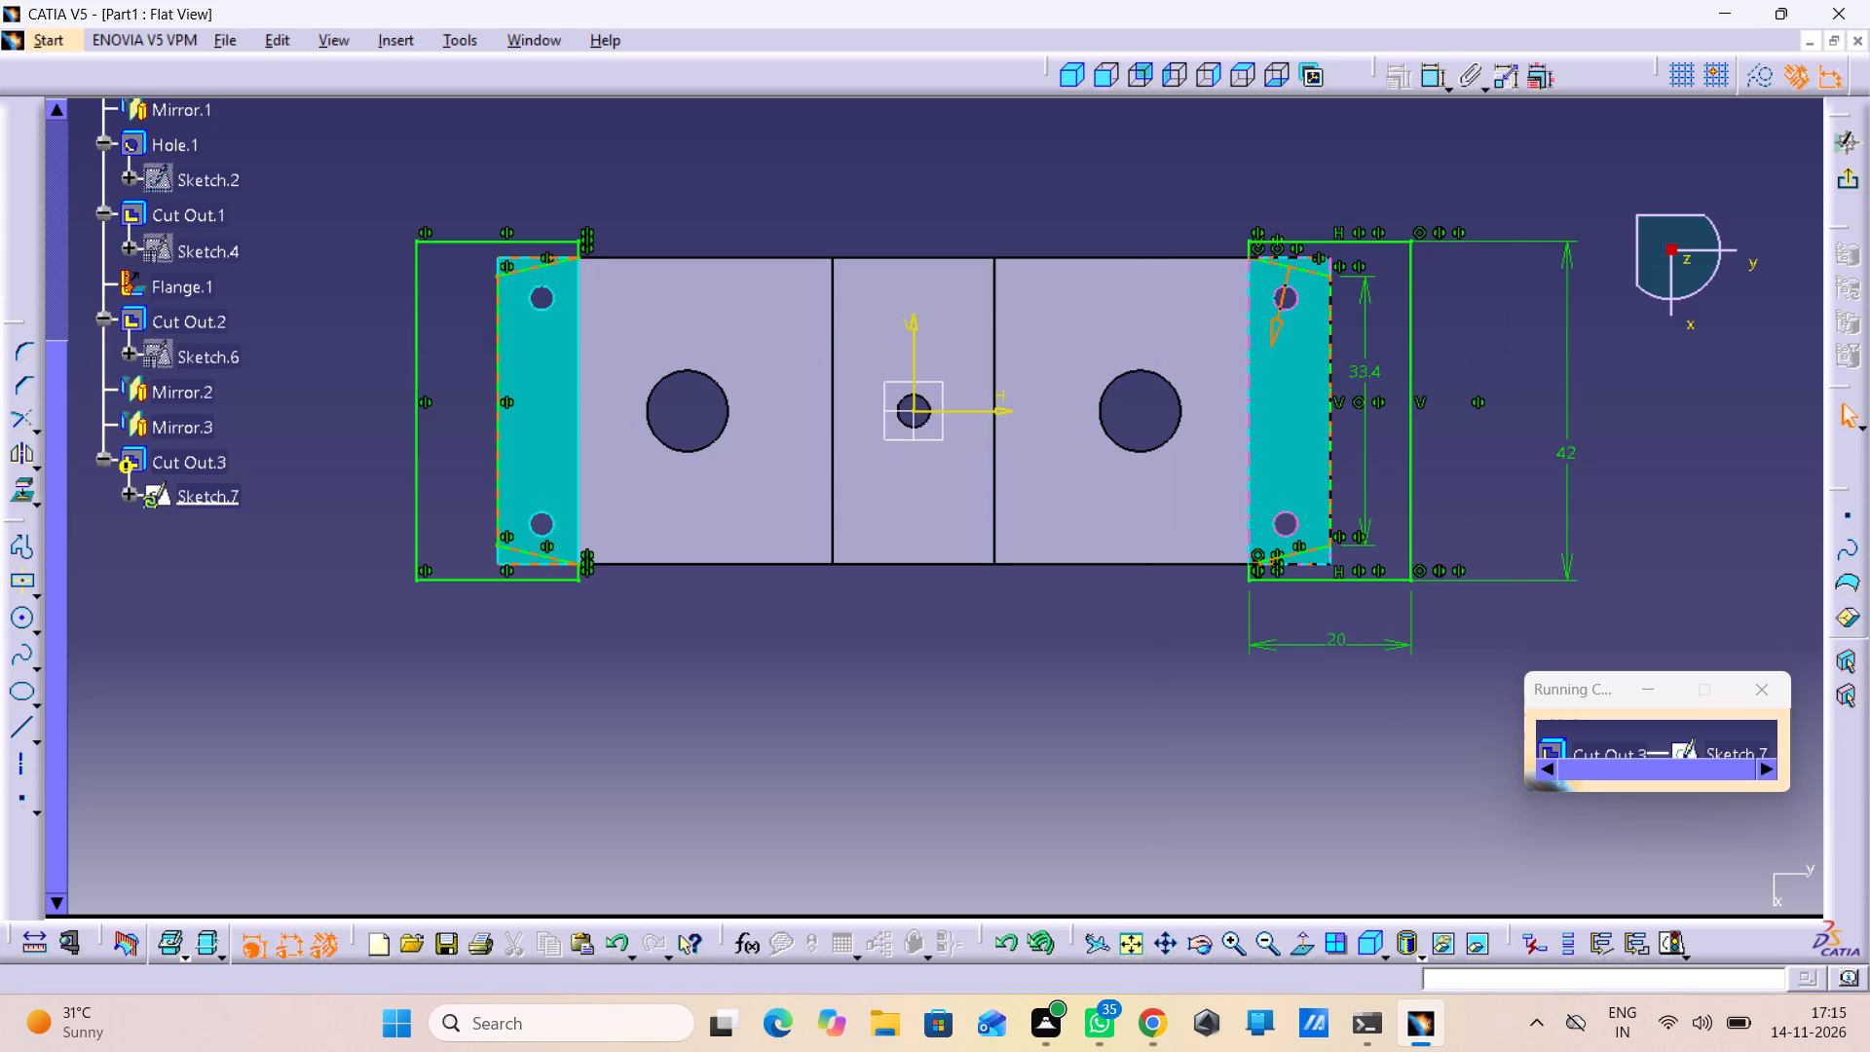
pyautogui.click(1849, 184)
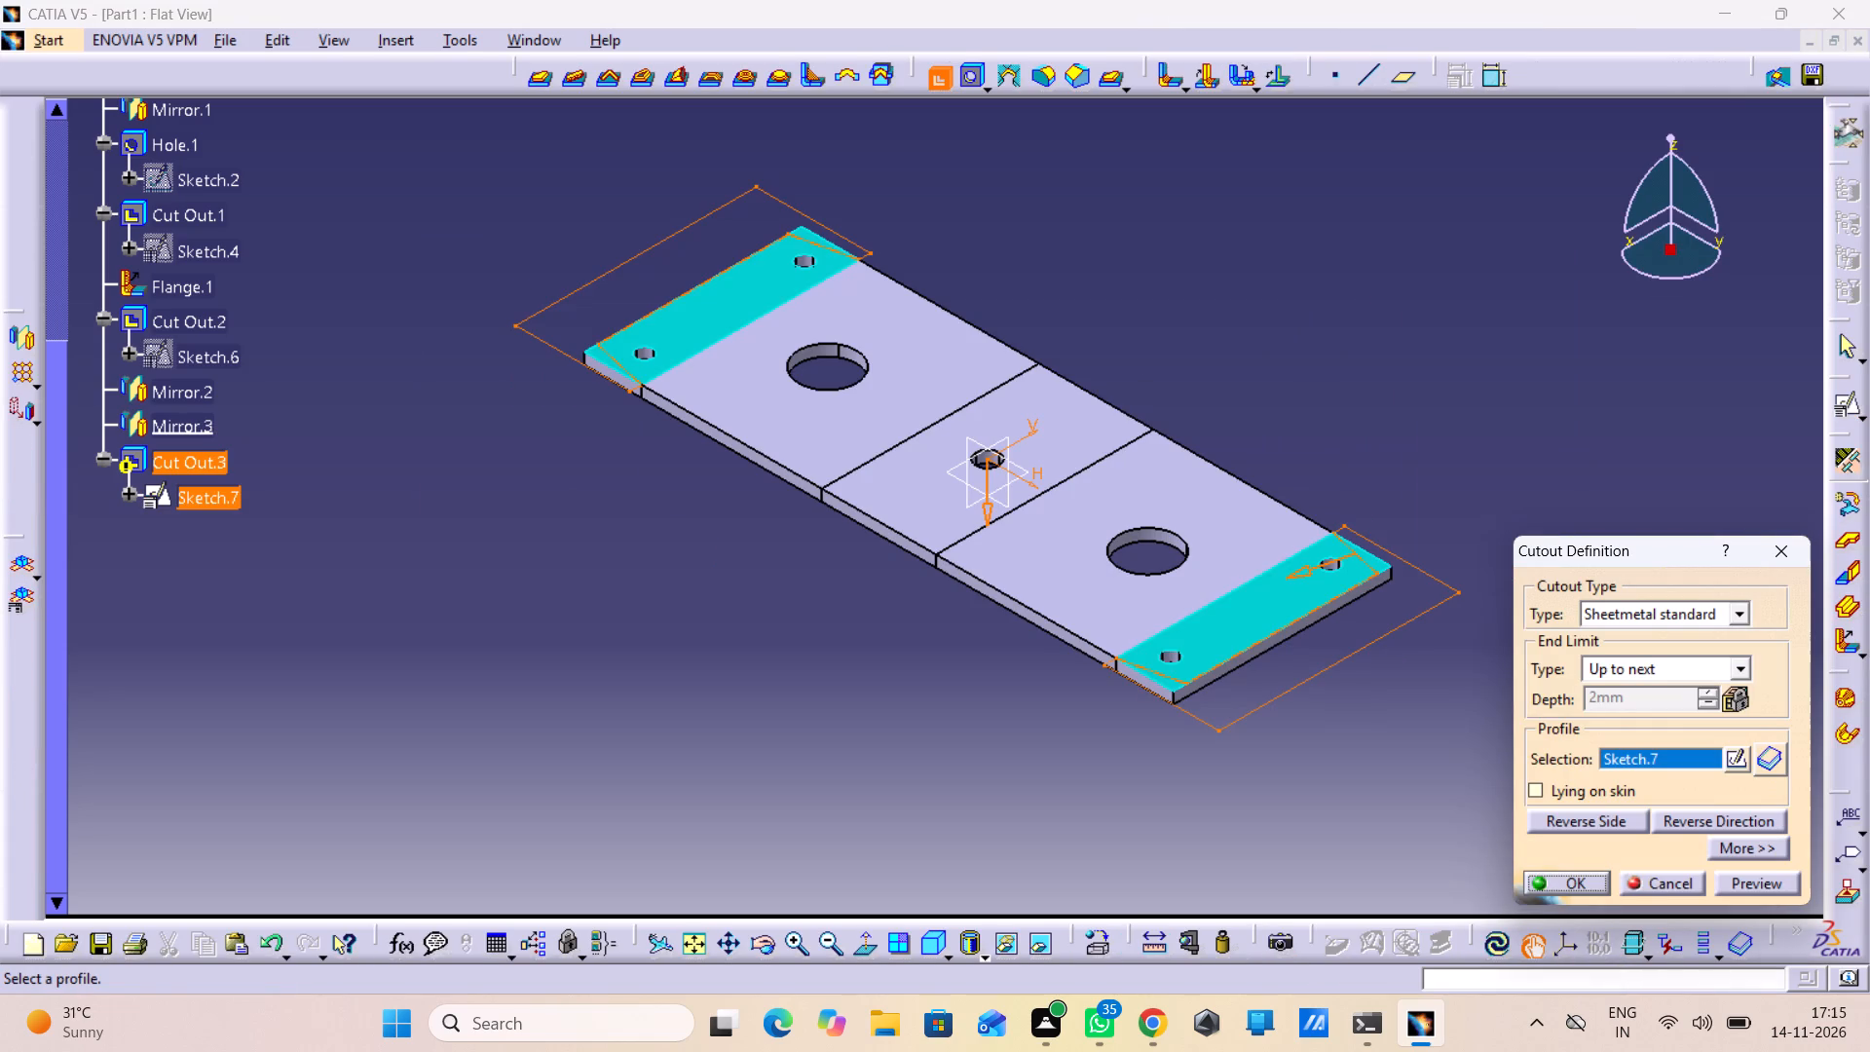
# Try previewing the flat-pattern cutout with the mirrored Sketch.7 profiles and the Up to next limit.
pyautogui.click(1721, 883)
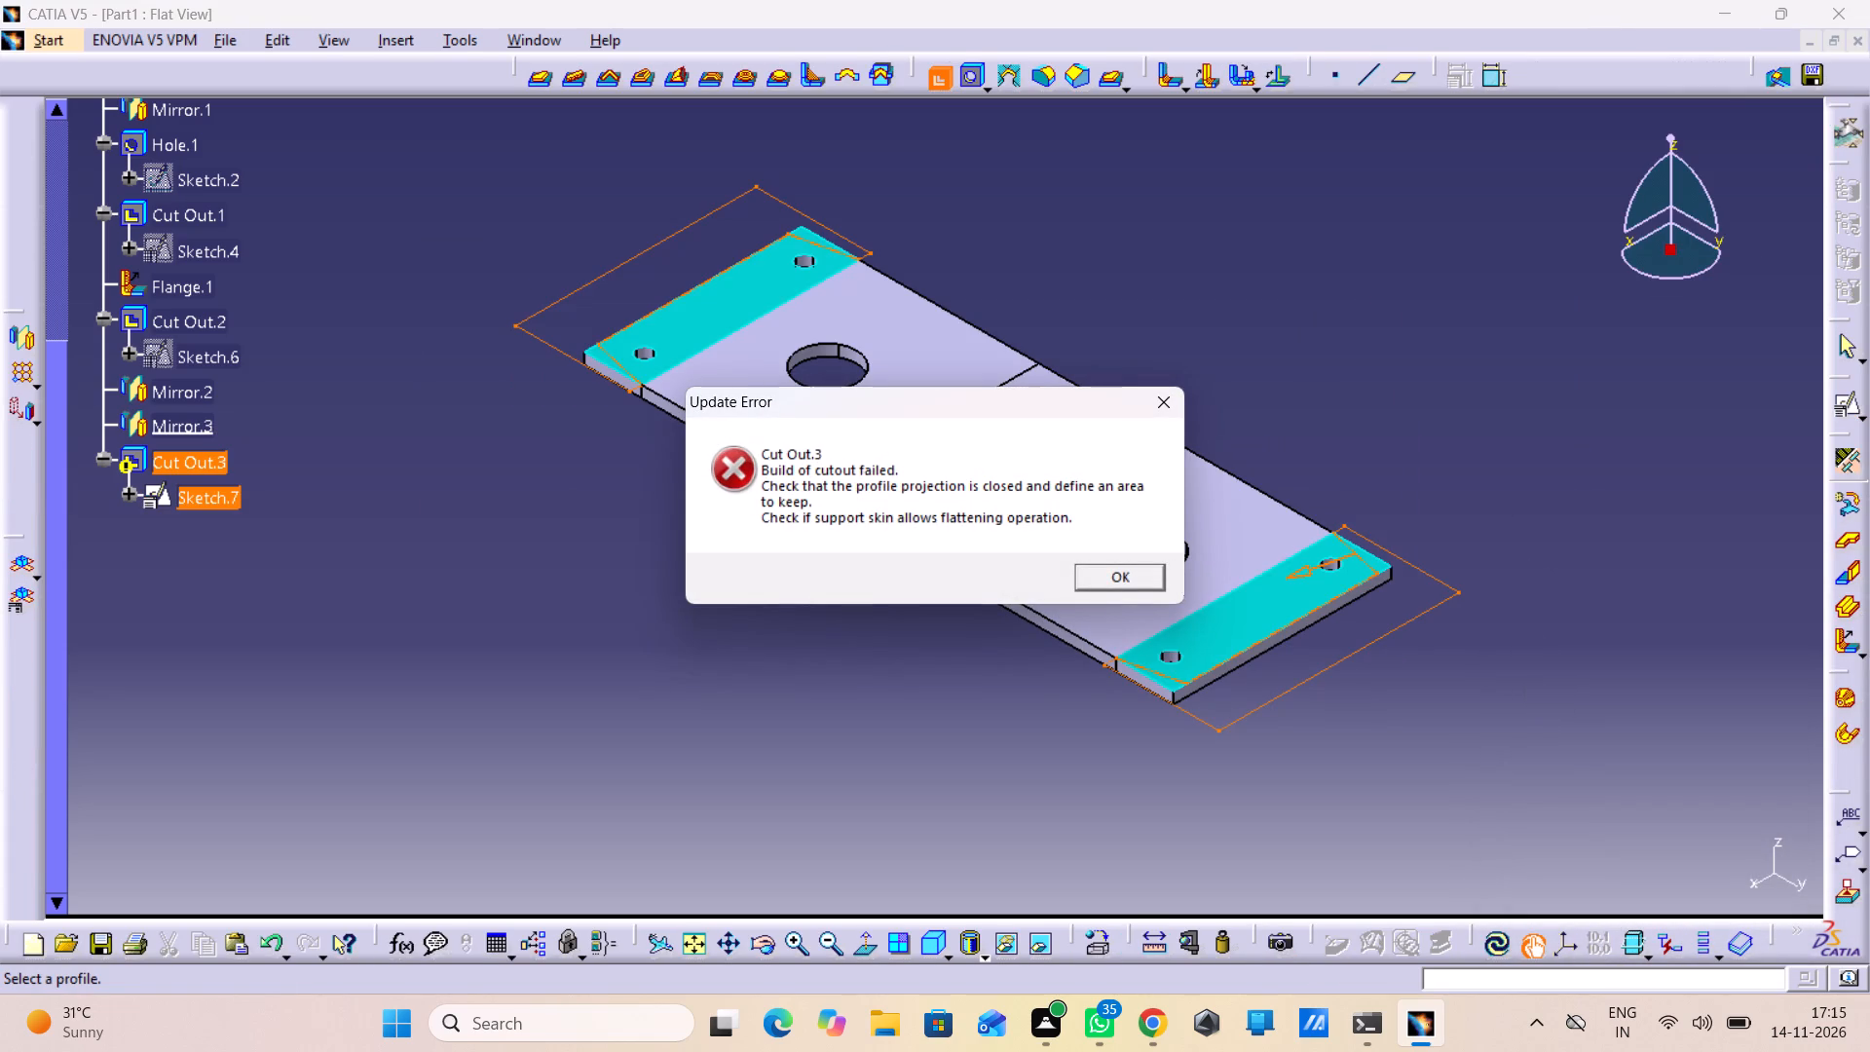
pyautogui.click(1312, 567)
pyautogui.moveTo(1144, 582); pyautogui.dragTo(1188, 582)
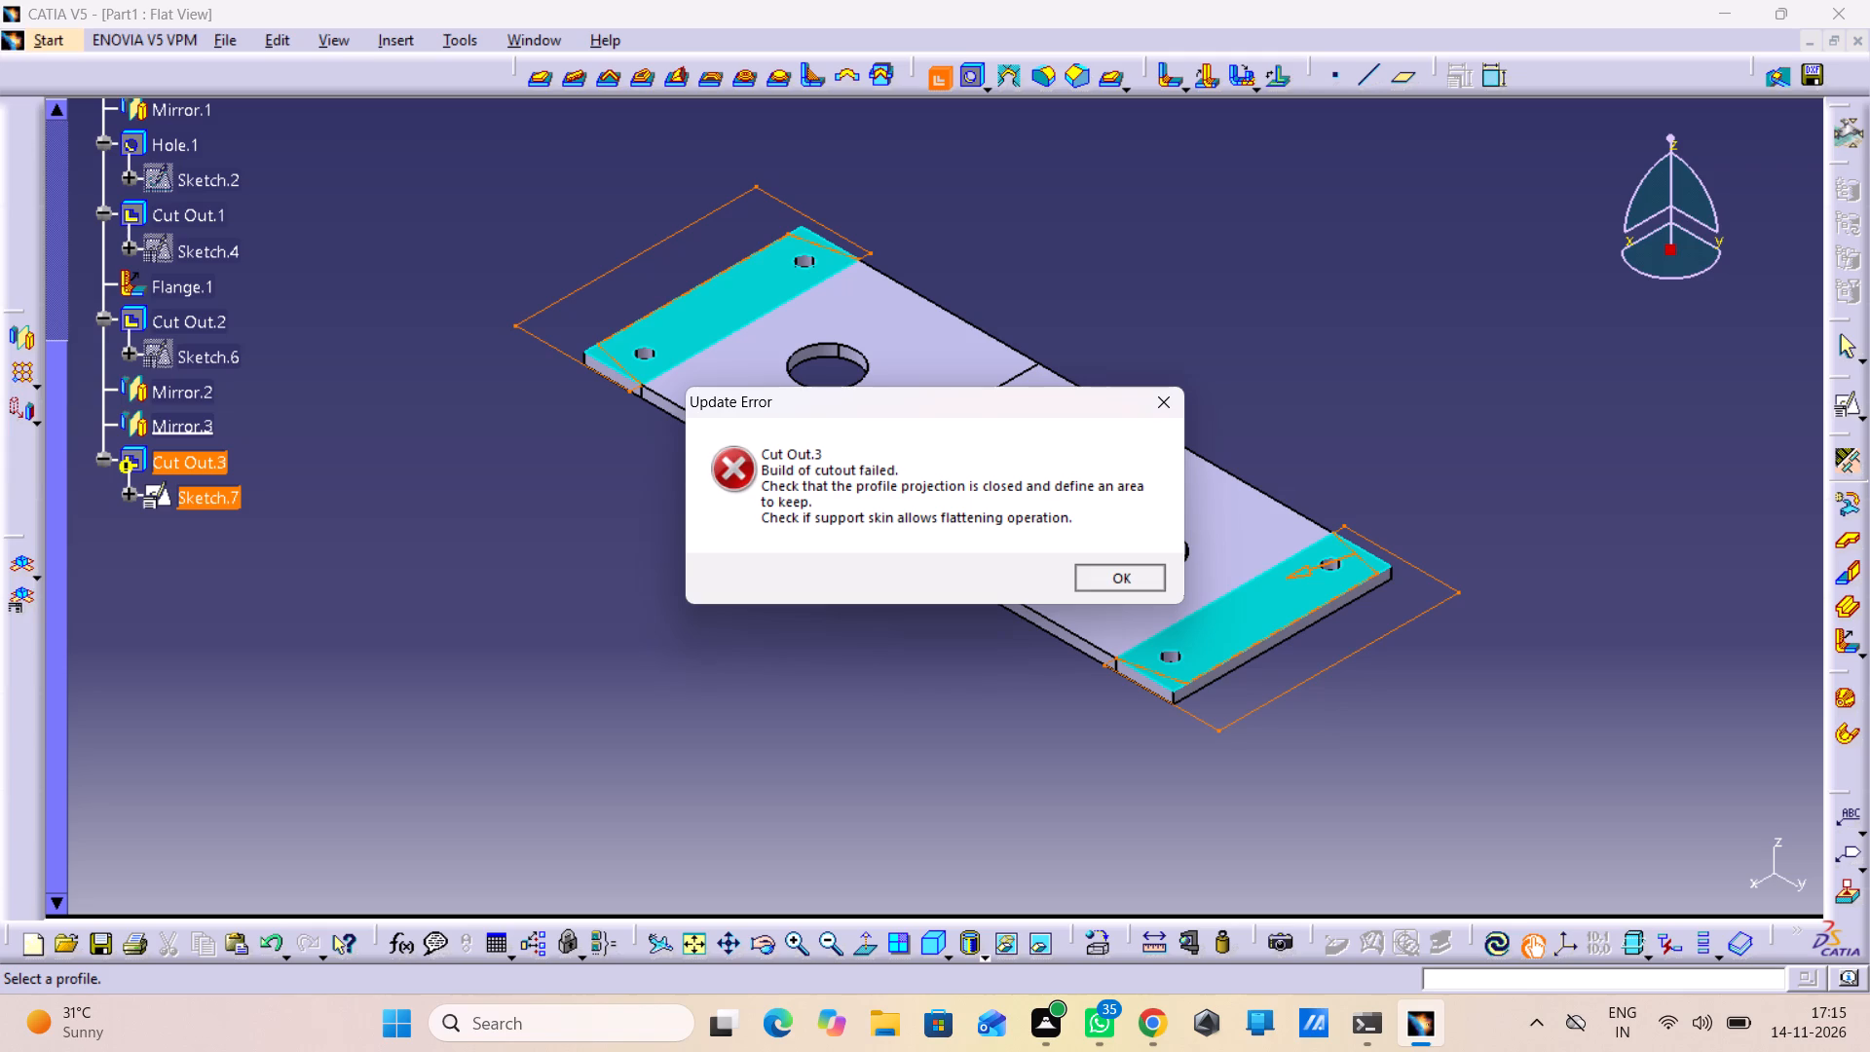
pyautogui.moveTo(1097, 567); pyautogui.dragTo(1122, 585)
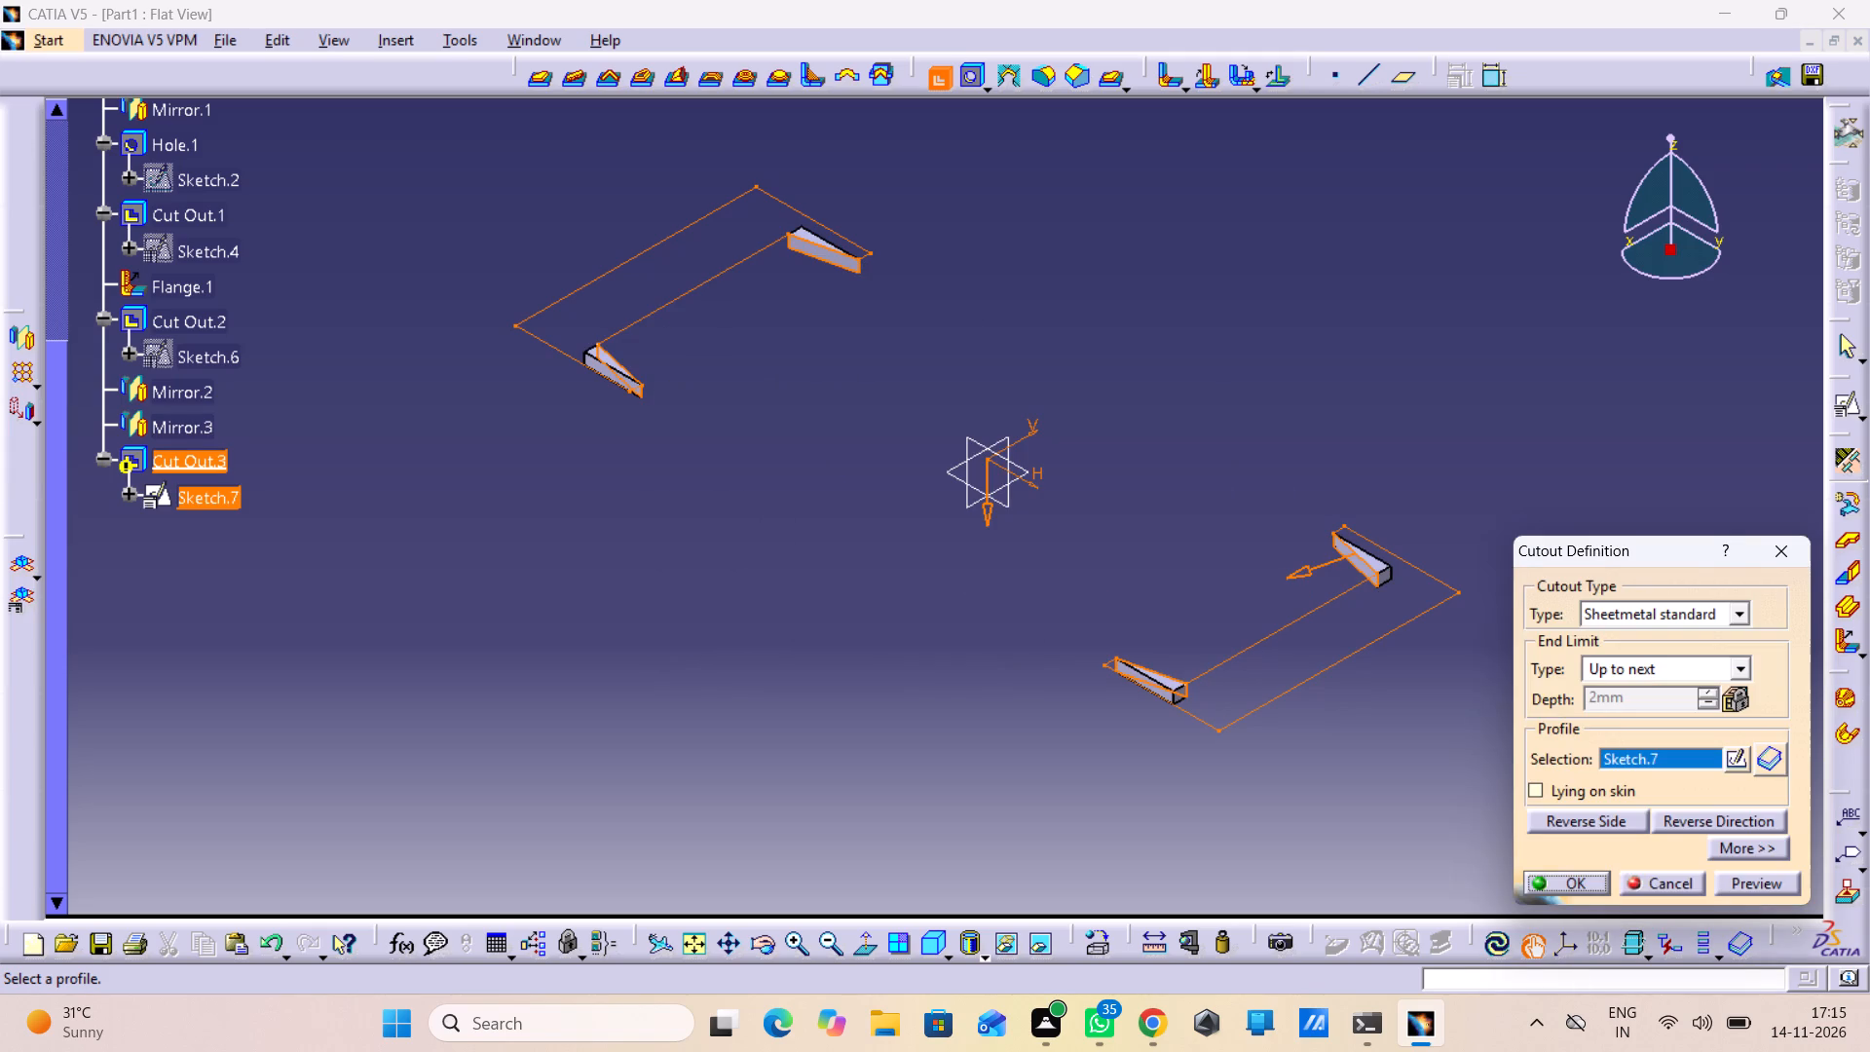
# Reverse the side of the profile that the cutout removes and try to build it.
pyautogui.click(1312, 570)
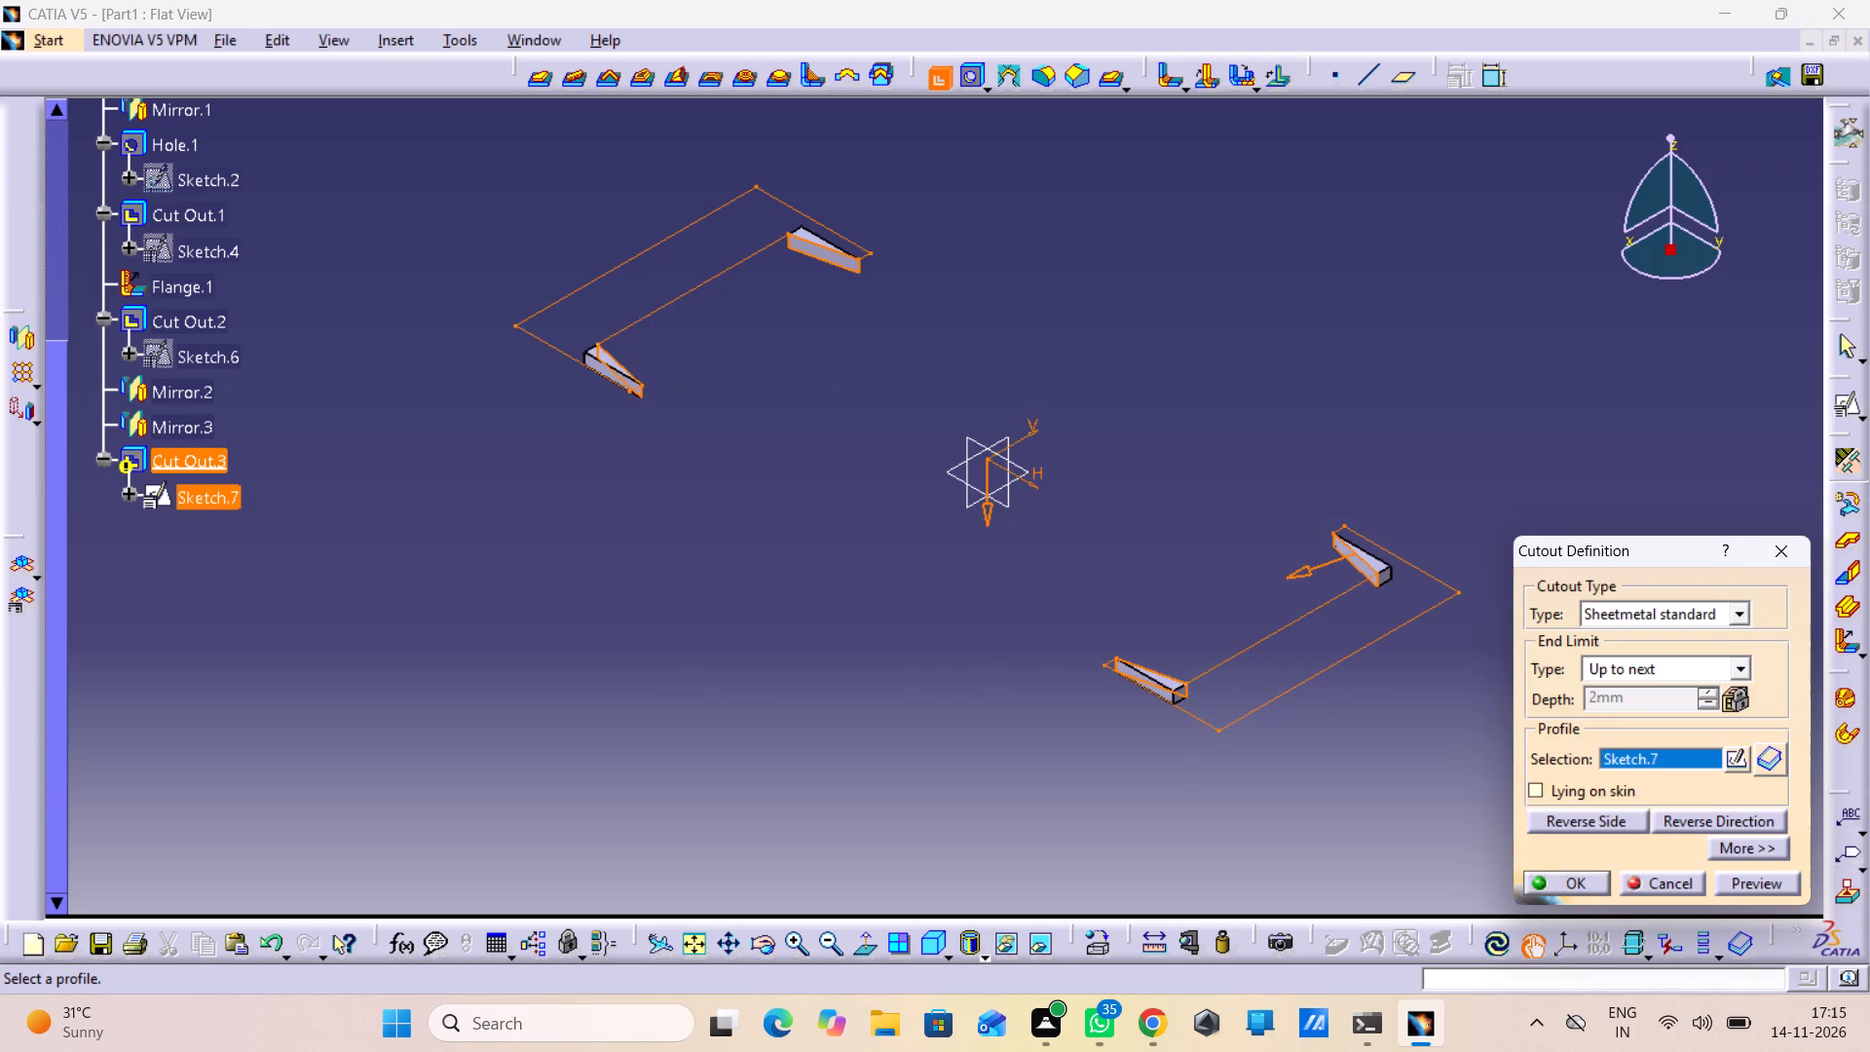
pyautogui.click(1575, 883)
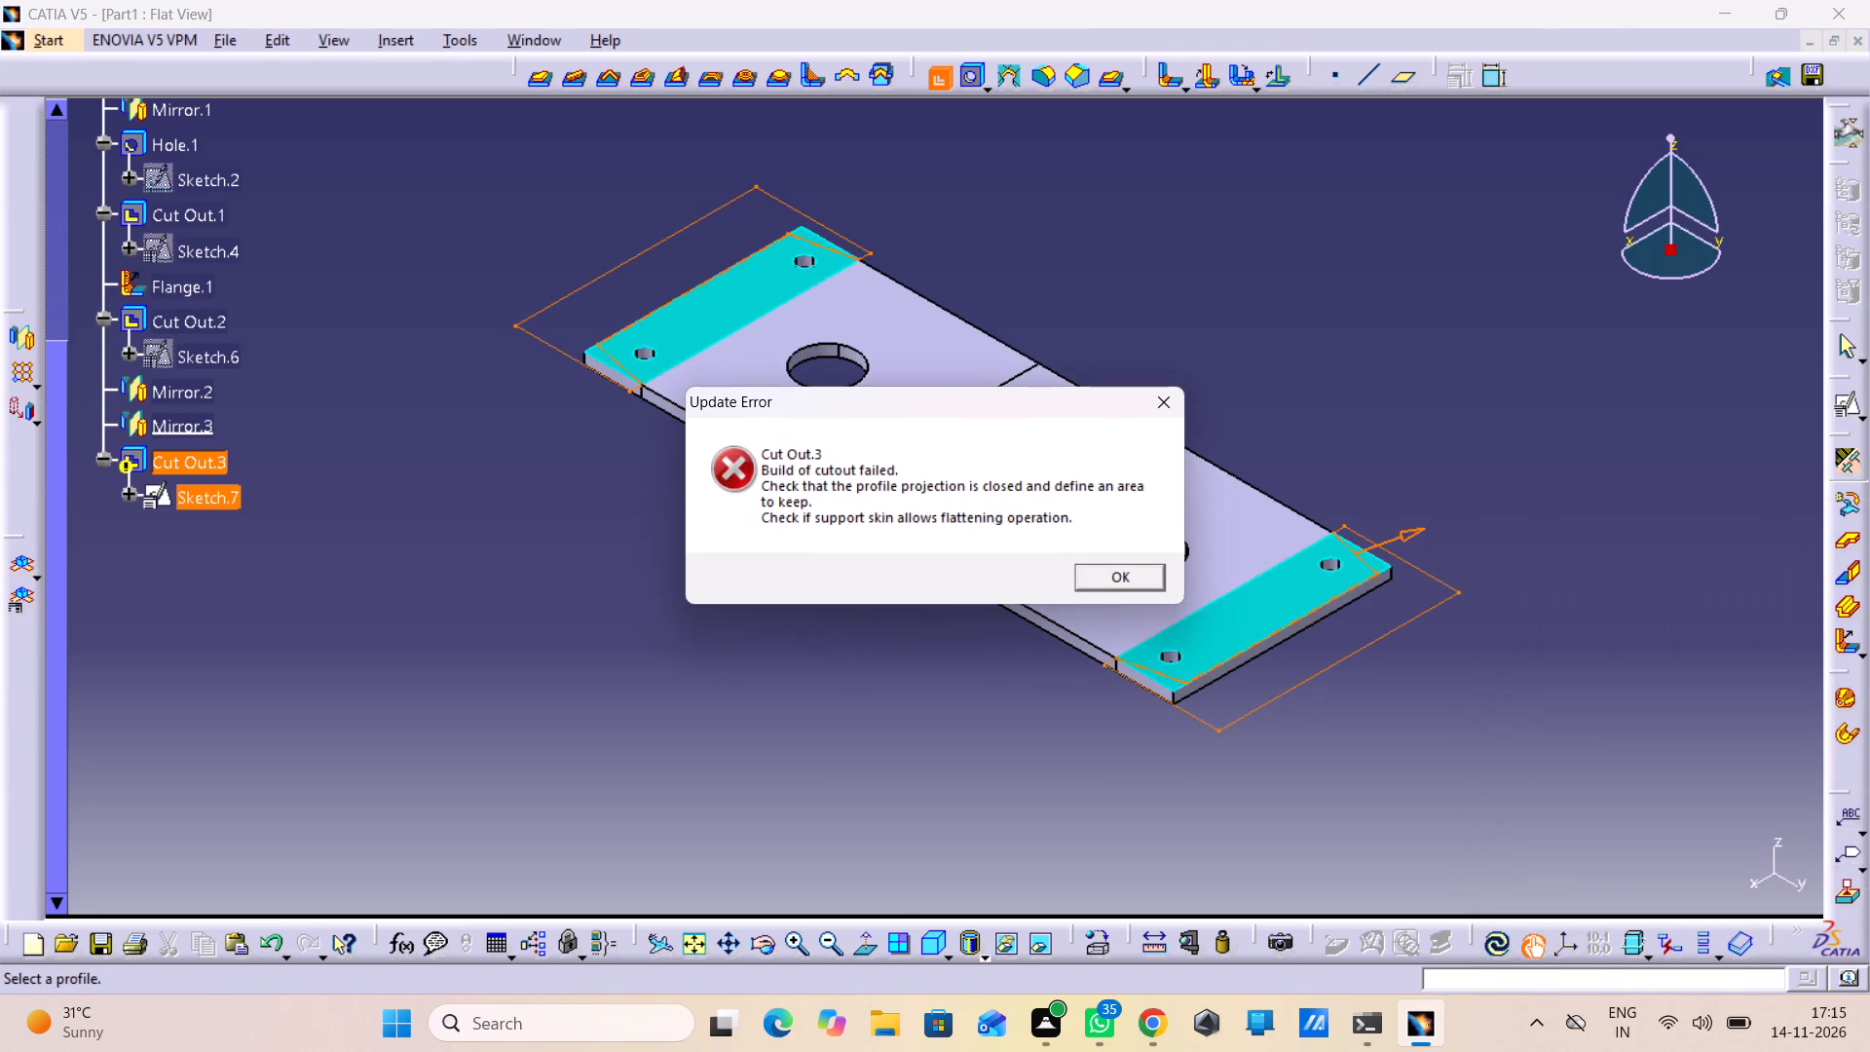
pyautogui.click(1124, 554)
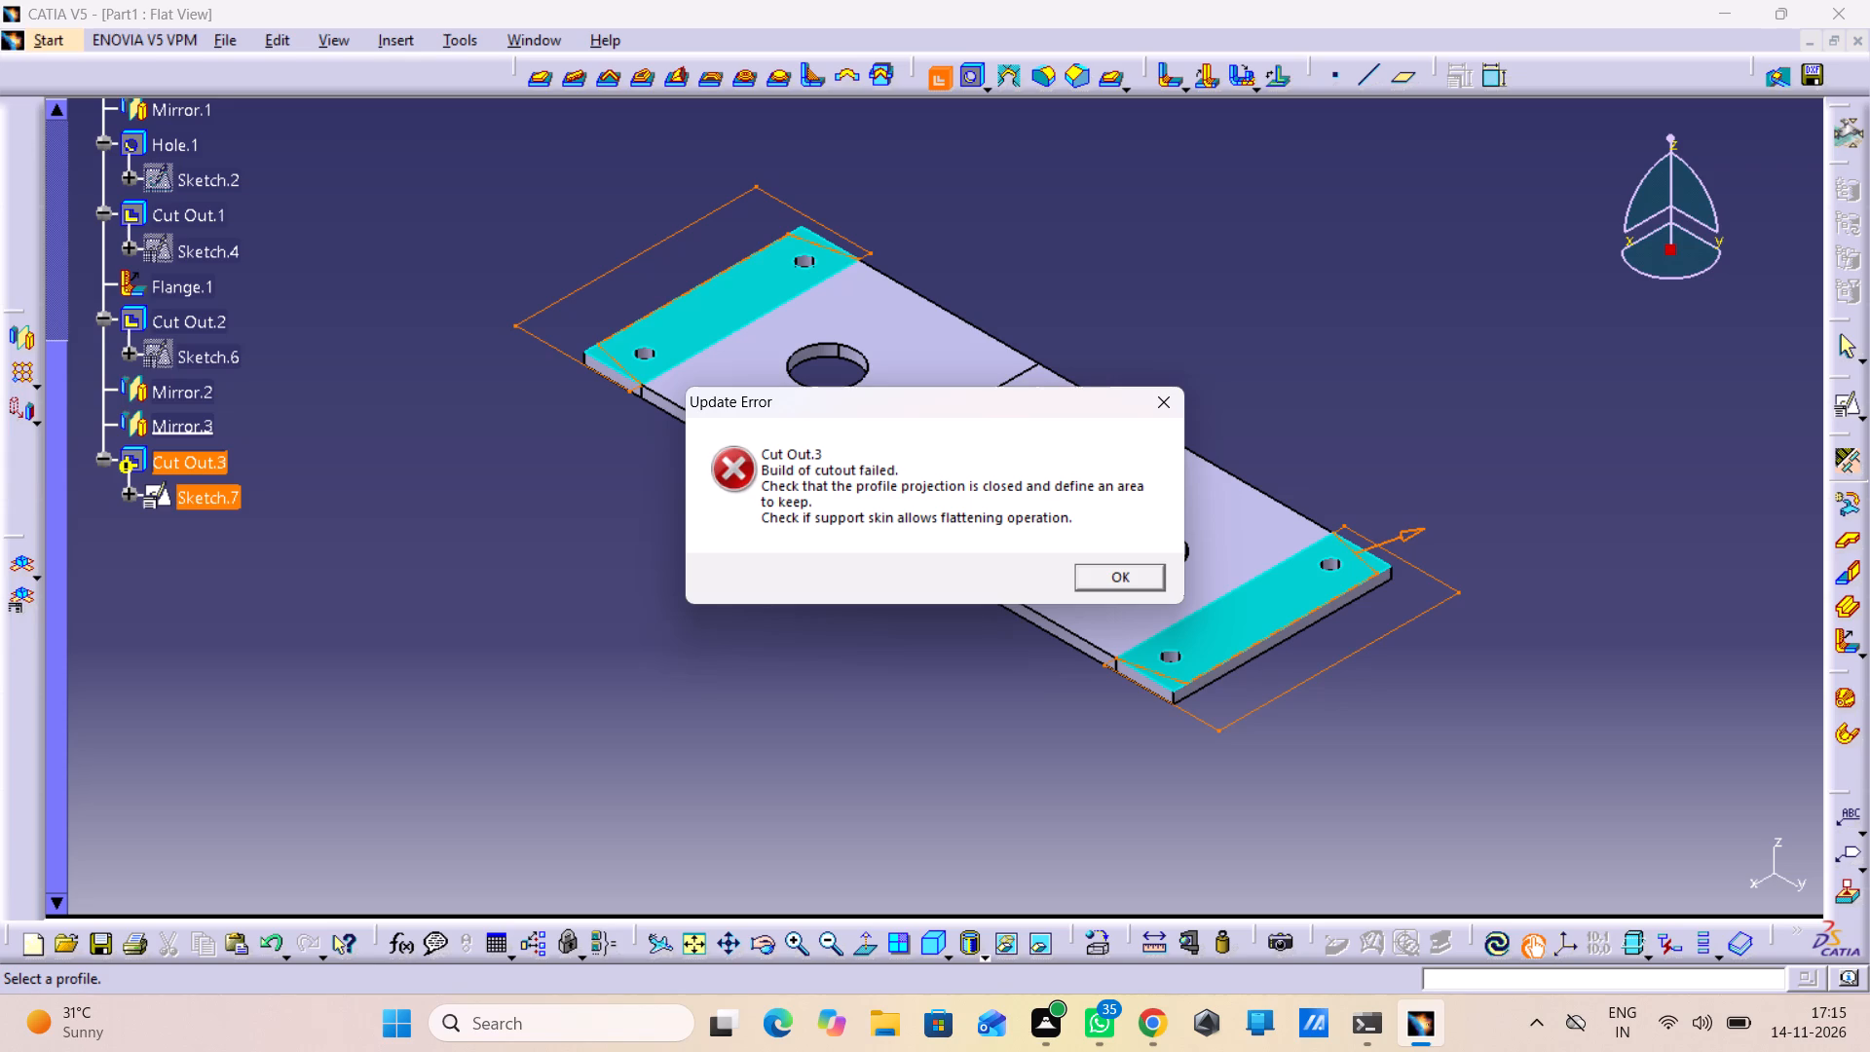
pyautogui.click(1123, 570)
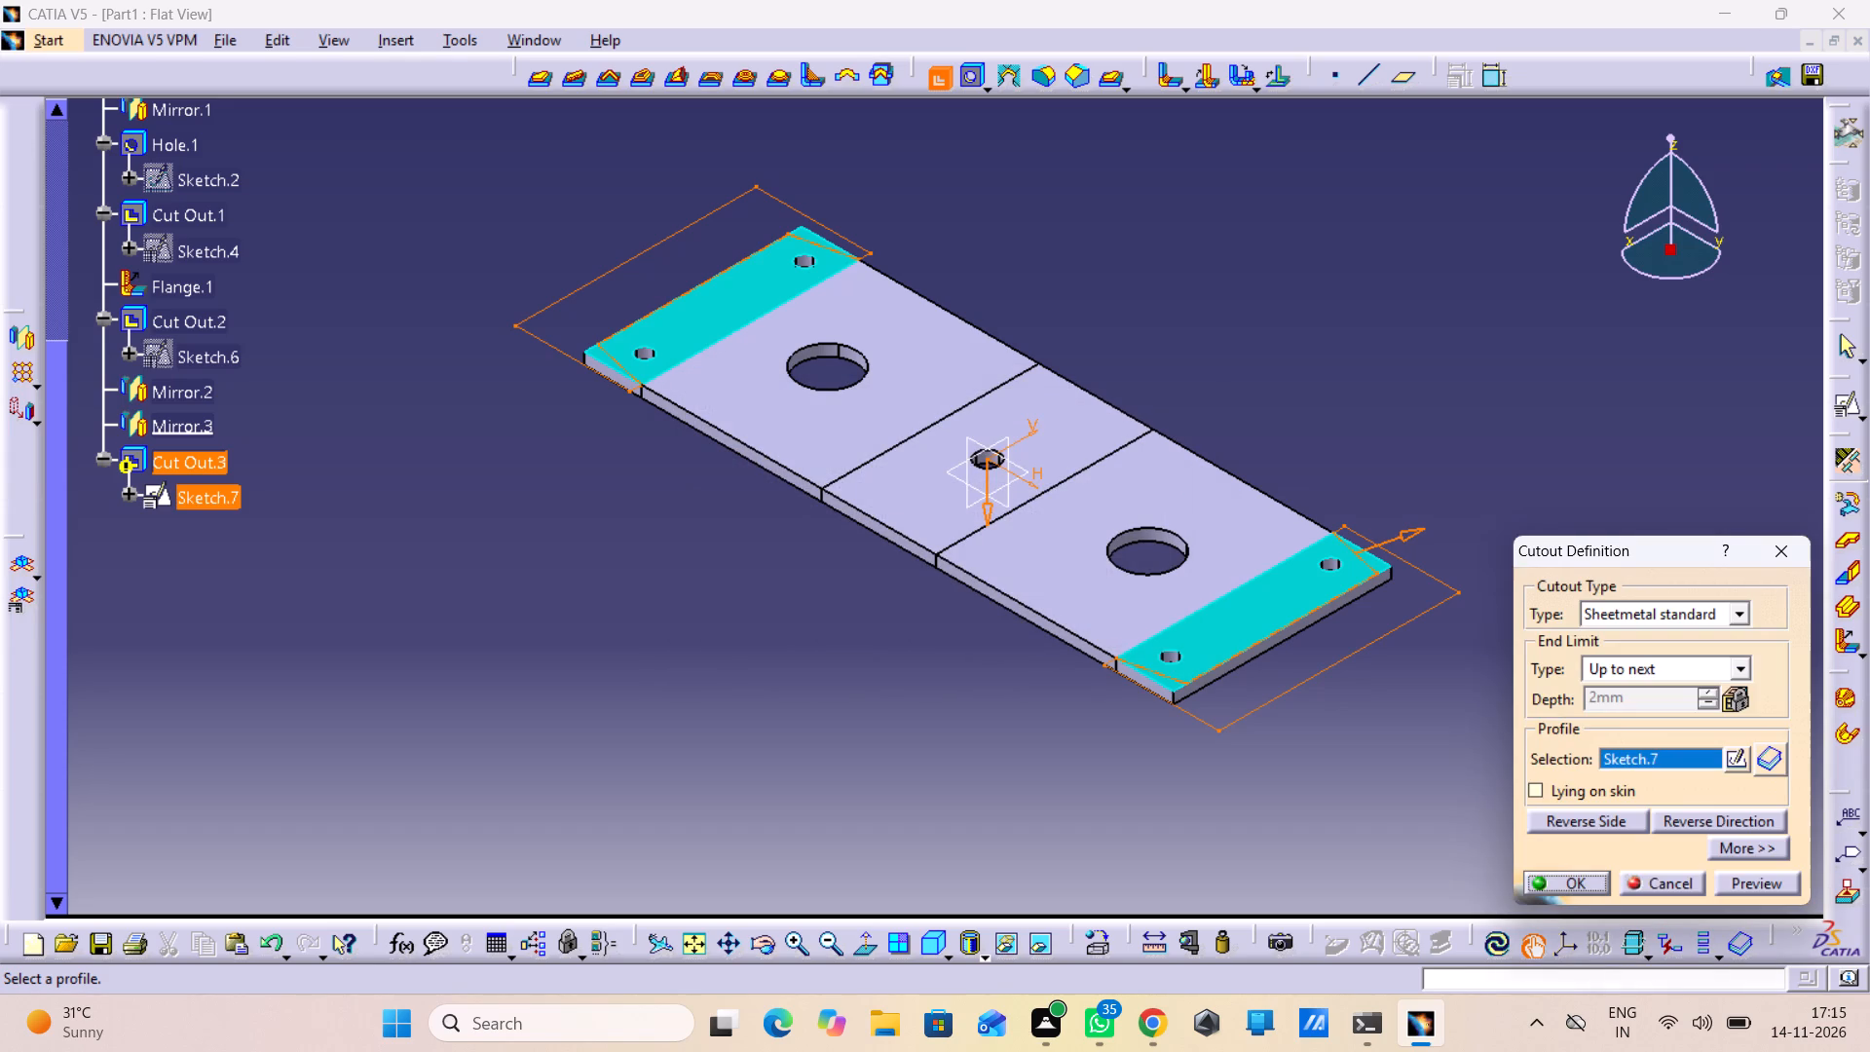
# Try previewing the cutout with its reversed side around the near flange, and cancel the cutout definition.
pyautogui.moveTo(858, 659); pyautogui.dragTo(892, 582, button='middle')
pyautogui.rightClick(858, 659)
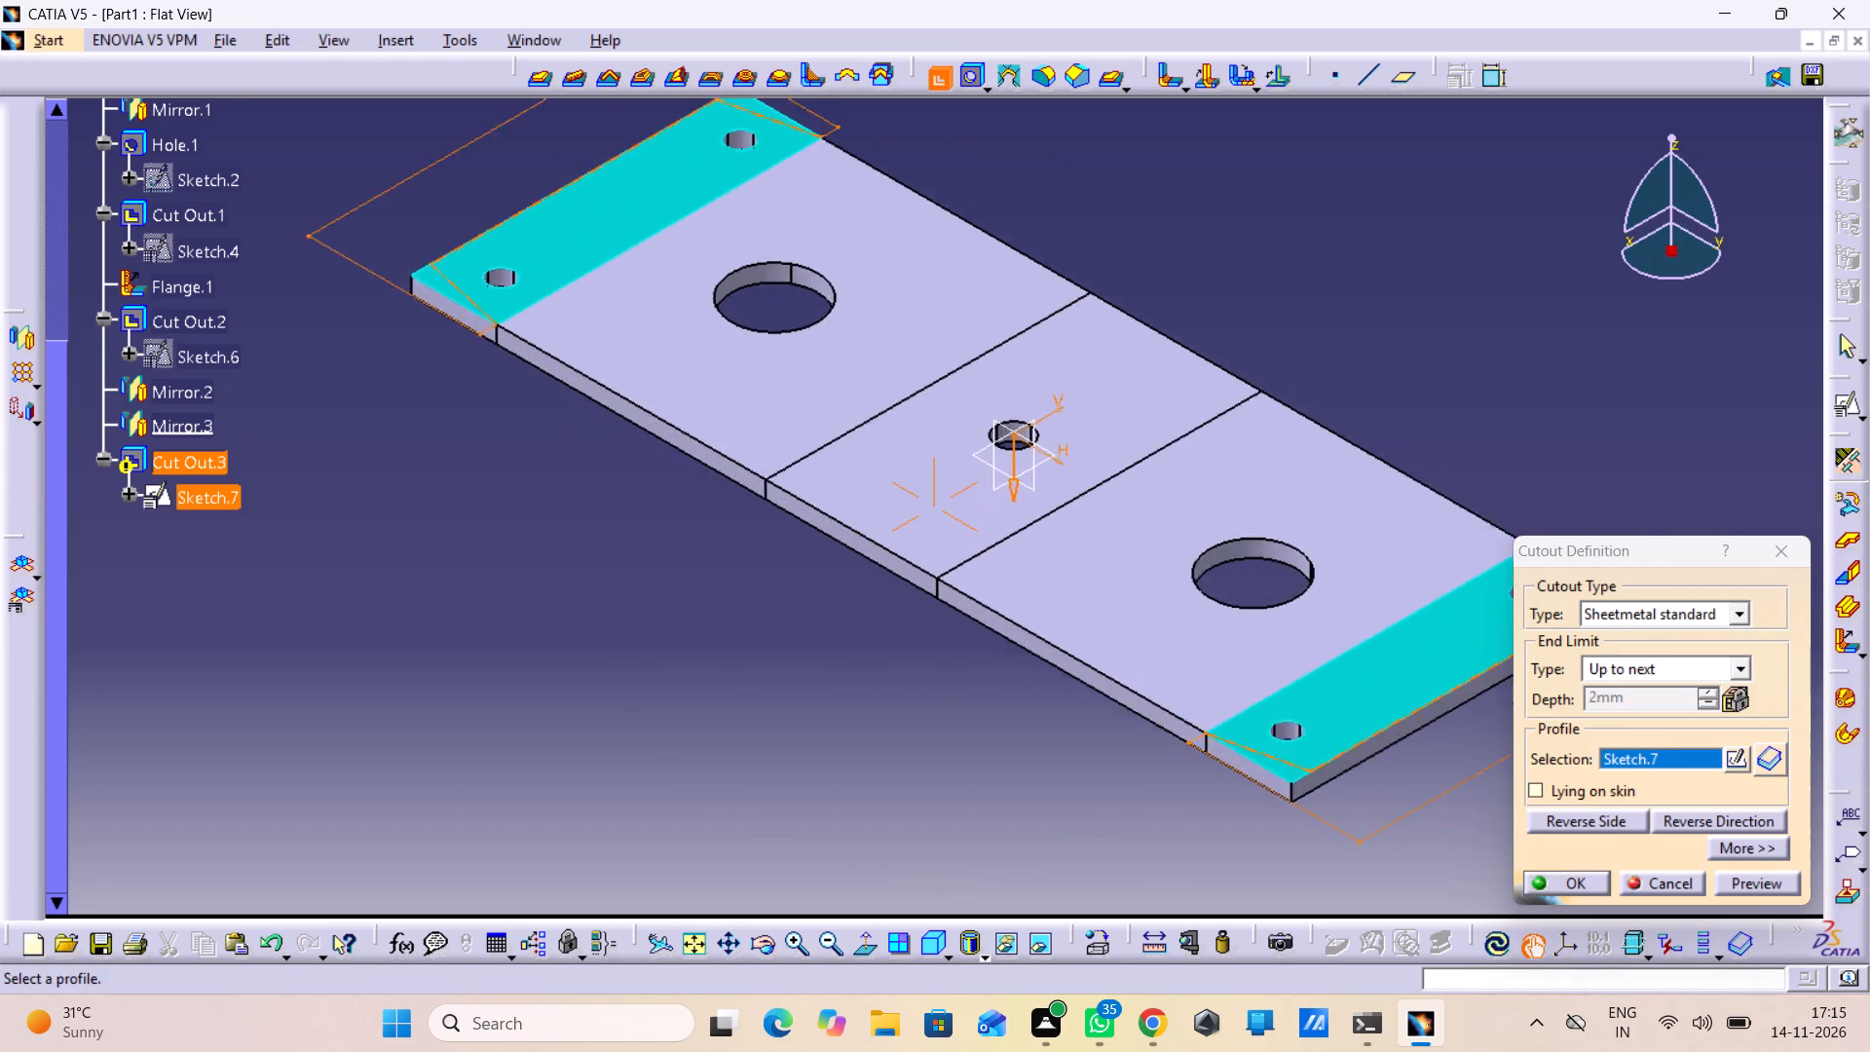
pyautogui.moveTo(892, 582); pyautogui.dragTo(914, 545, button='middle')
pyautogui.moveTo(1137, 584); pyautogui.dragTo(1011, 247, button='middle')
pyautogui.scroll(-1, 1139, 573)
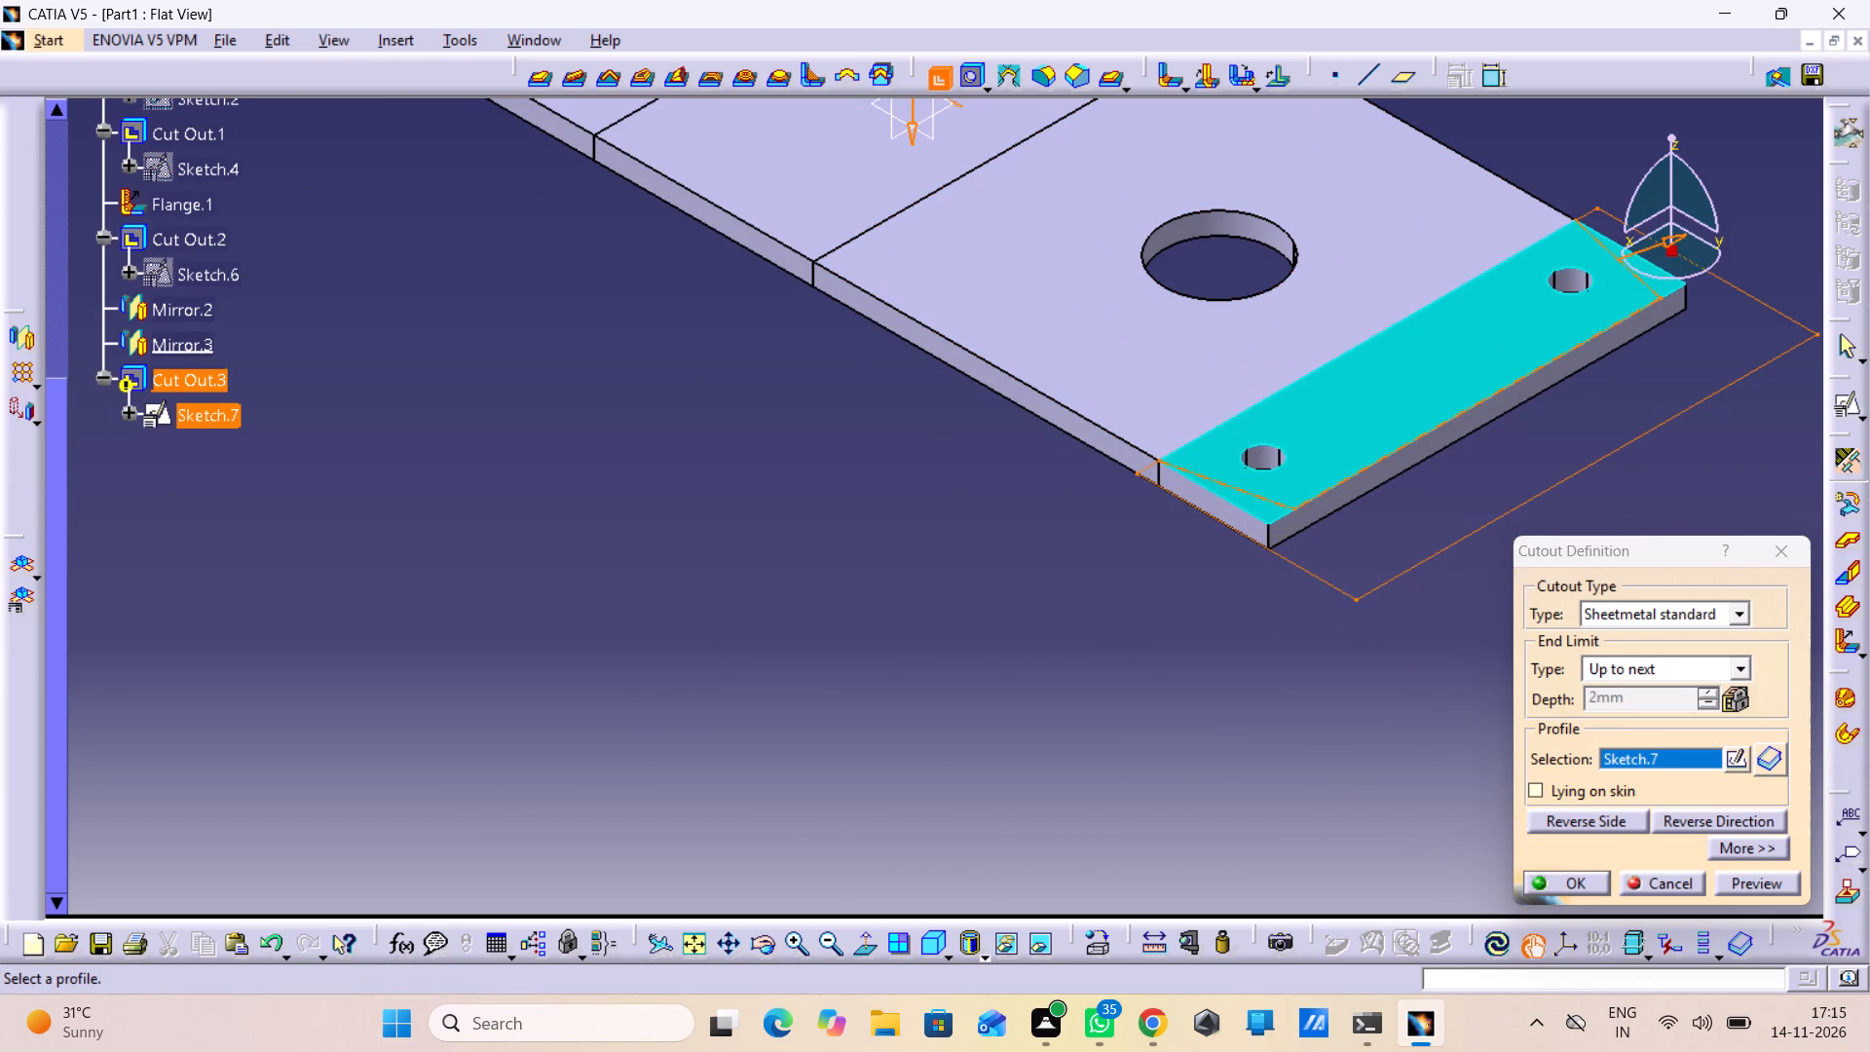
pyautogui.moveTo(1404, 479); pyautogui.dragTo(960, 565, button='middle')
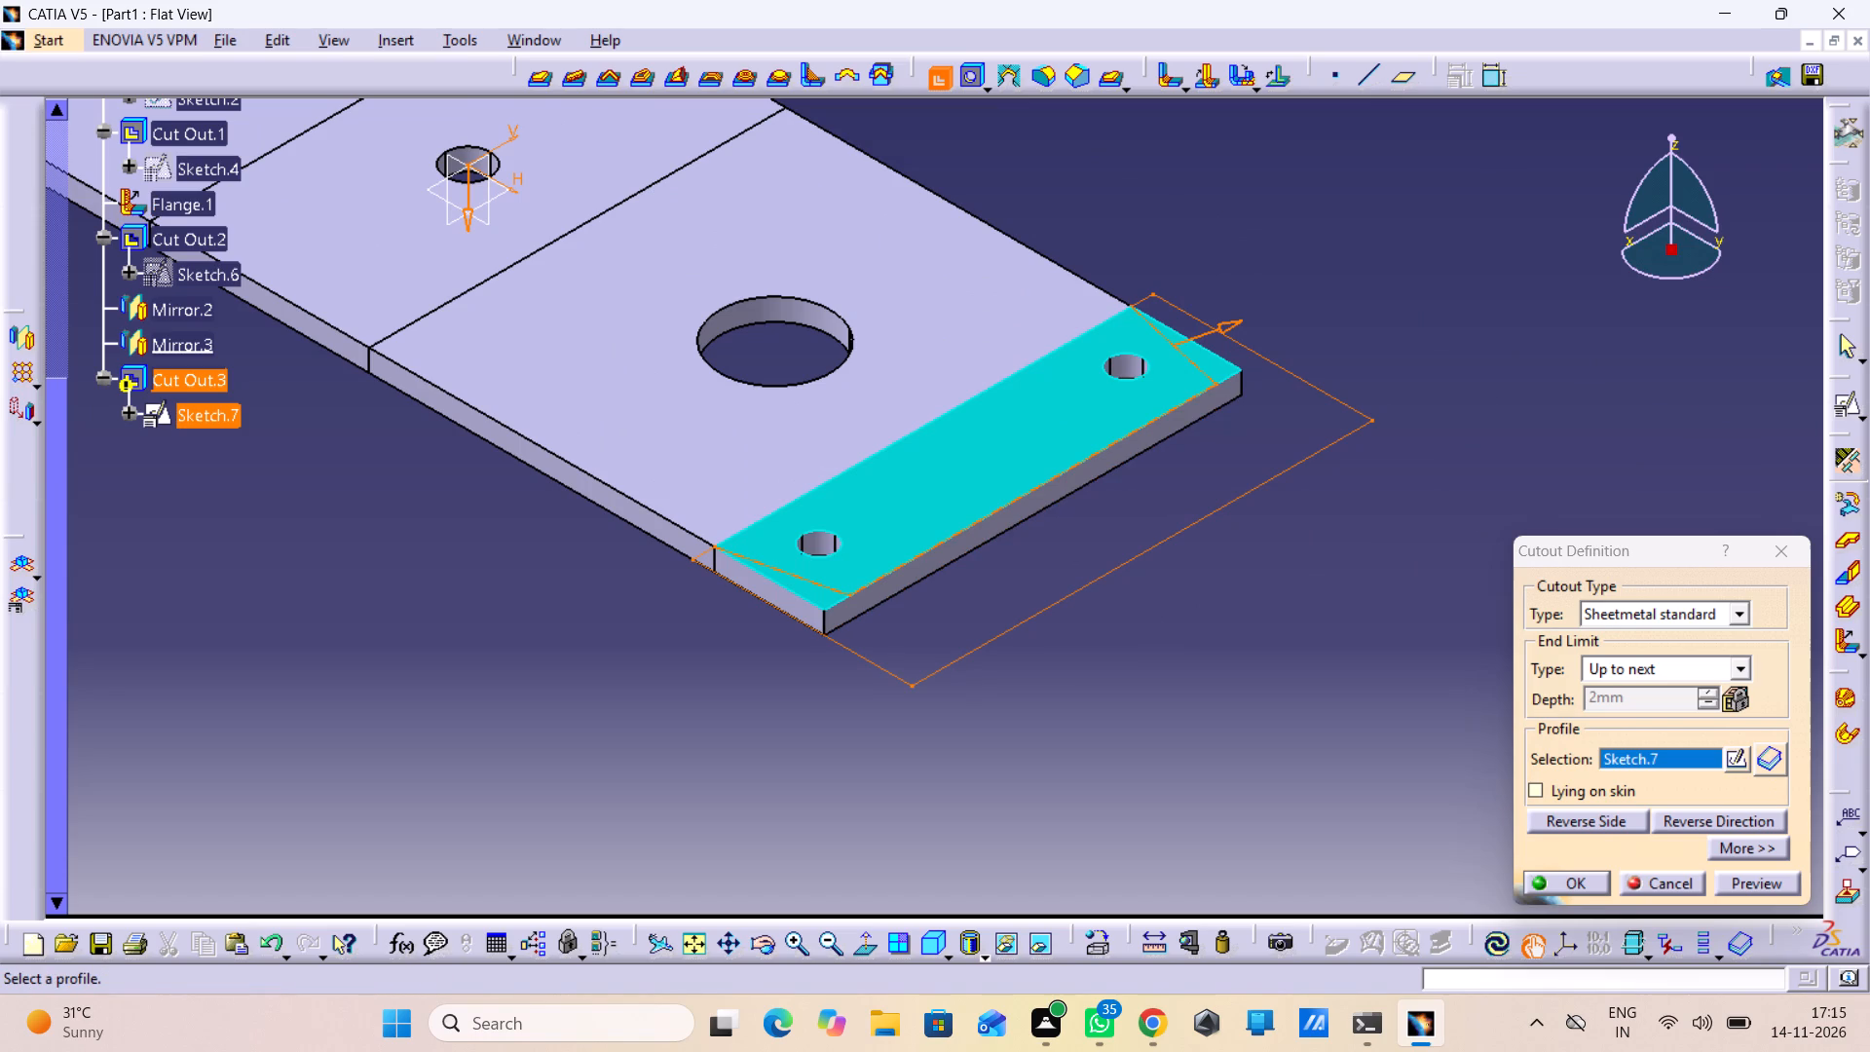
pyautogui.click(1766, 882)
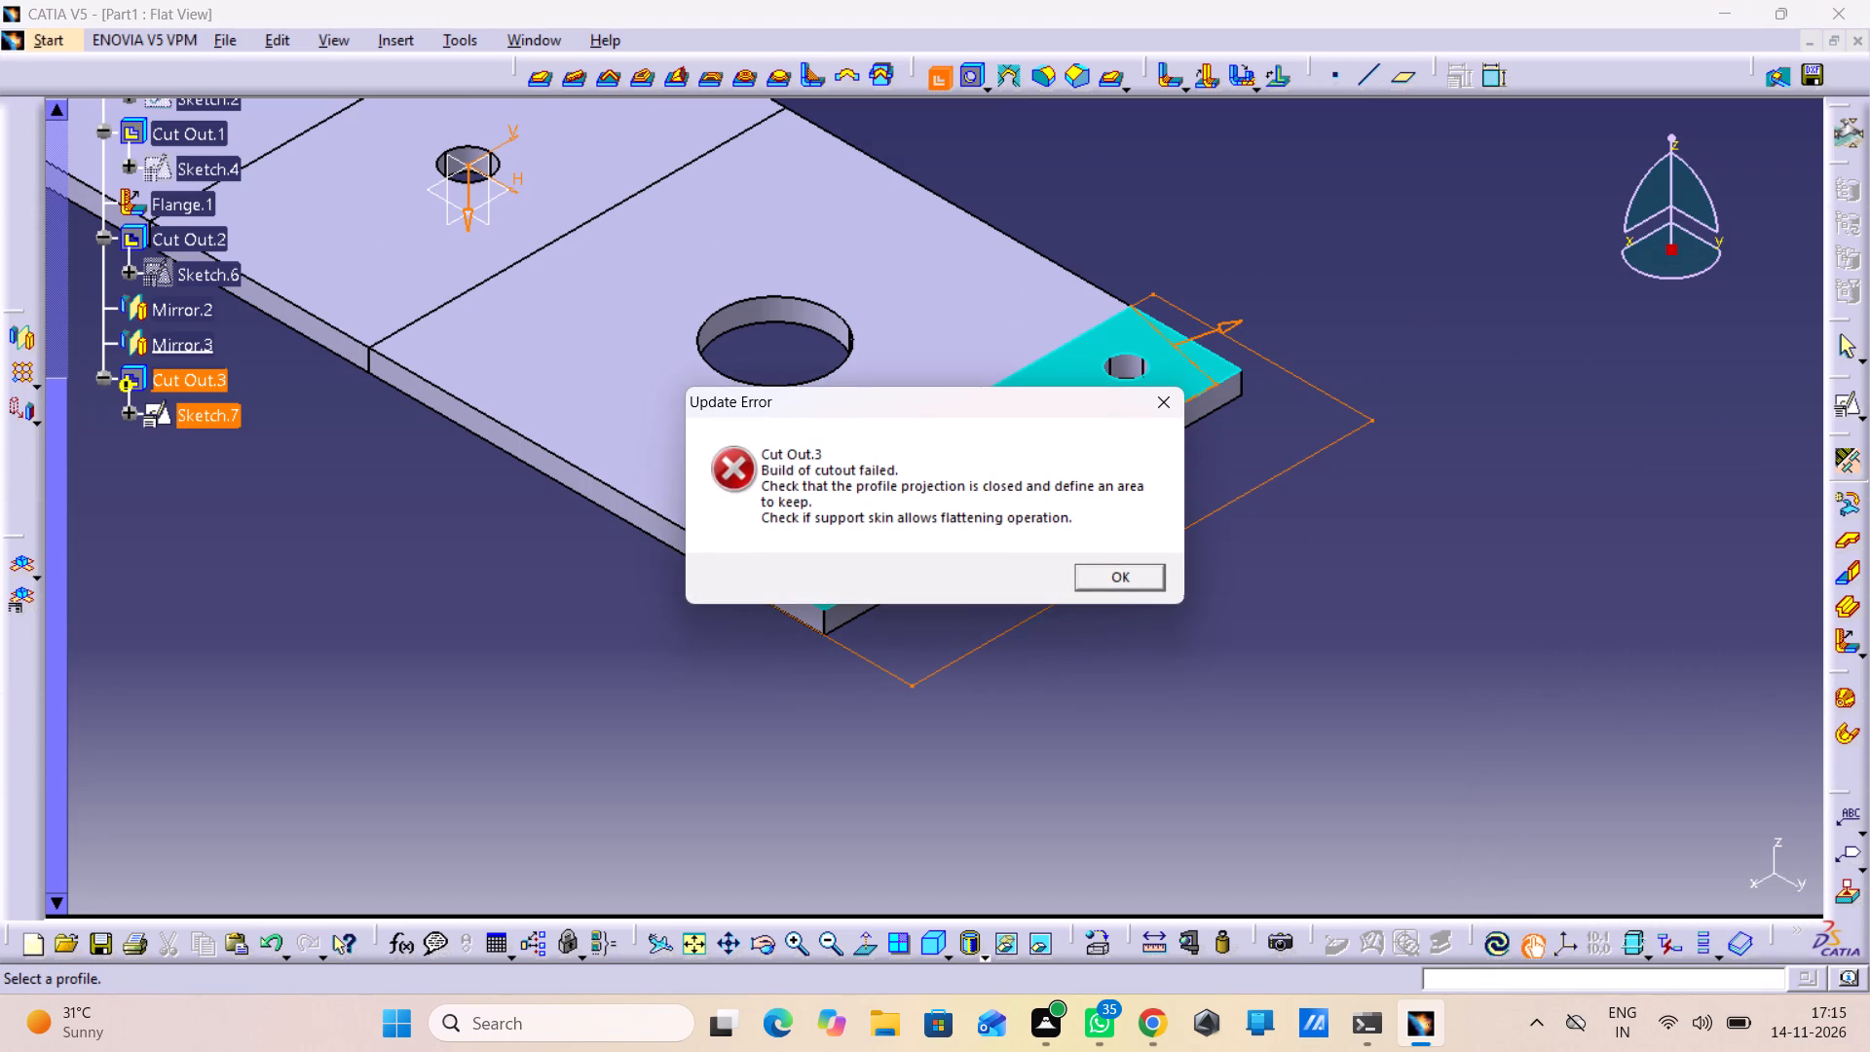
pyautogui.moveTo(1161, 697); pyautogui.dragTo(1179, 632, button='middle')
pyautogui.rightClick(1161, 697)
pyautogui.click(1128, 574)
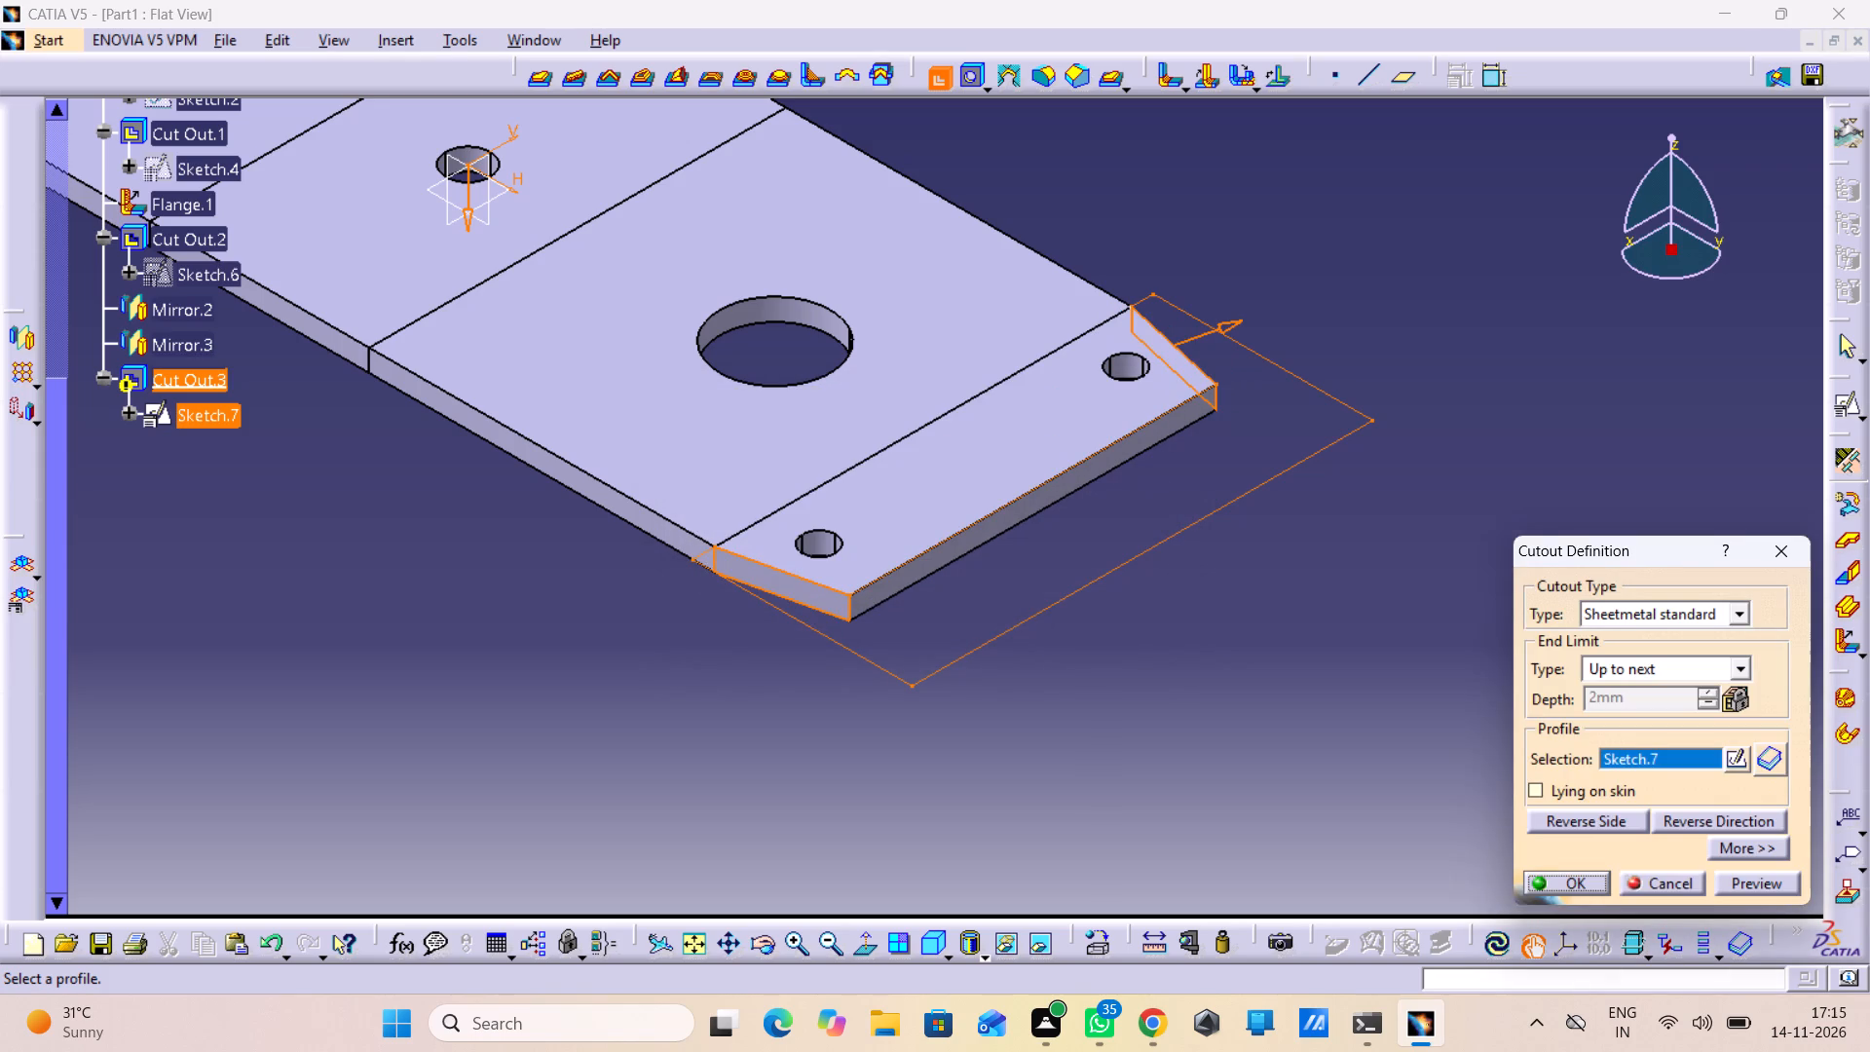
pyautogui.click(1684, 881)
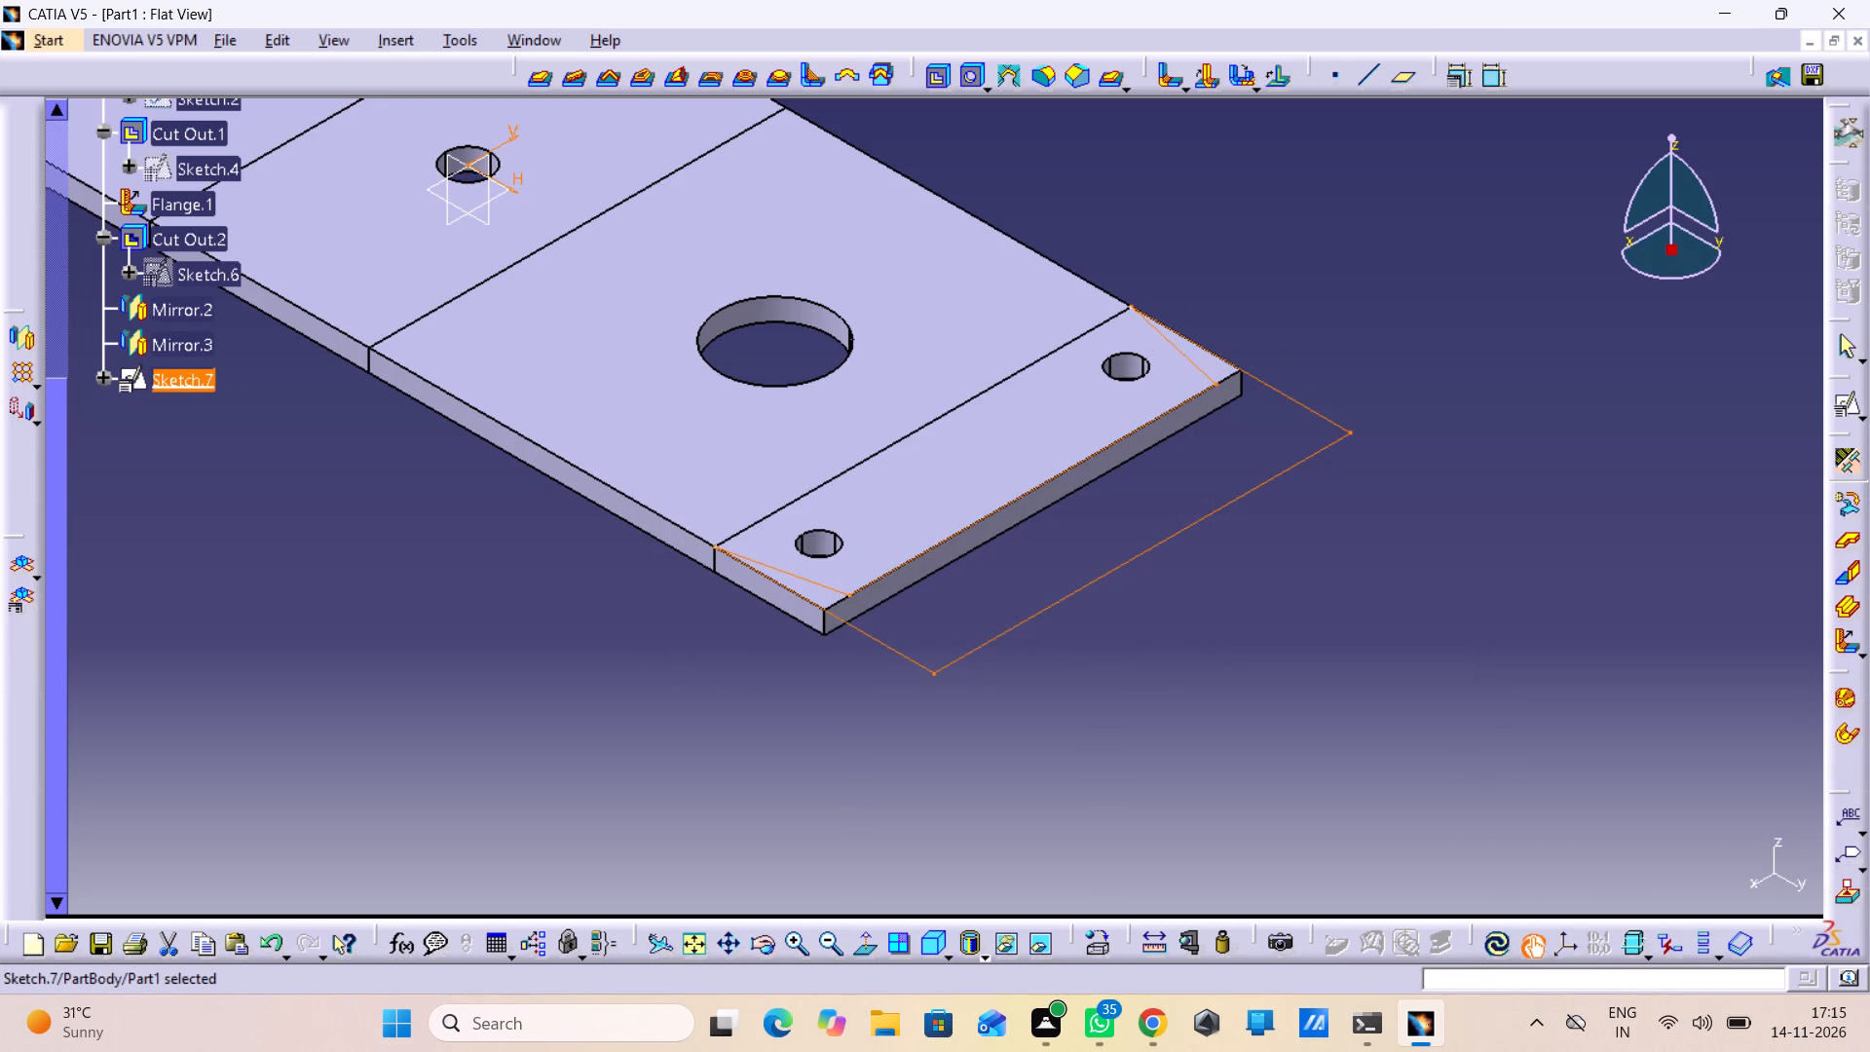
# Reopen Sketch.7, examine the cutout profile around the flange, and exit the sketch.
pyautogui.doubleClick(1130, 568)
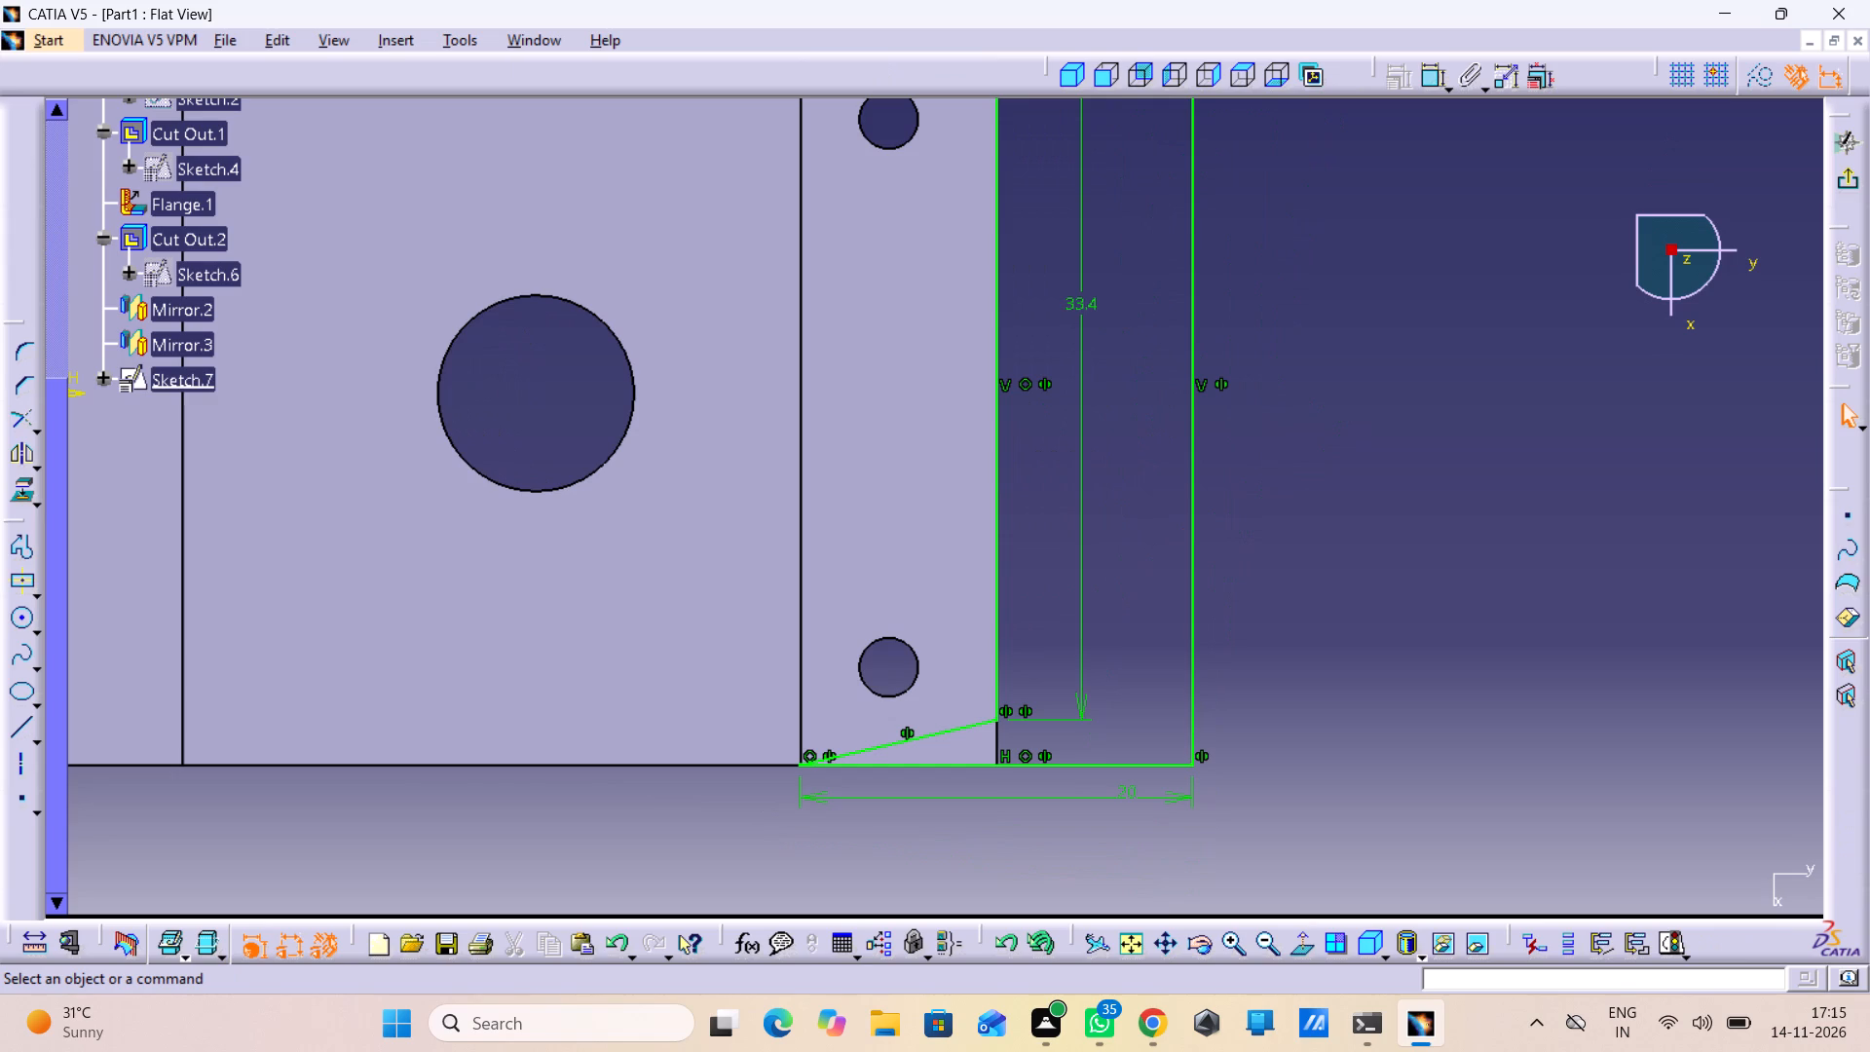
pyautogui.moveTo(1118, 617); pyautogui.dragTo(1147, 719, button='middle')
pyautogui.rightClick(1118, 617)
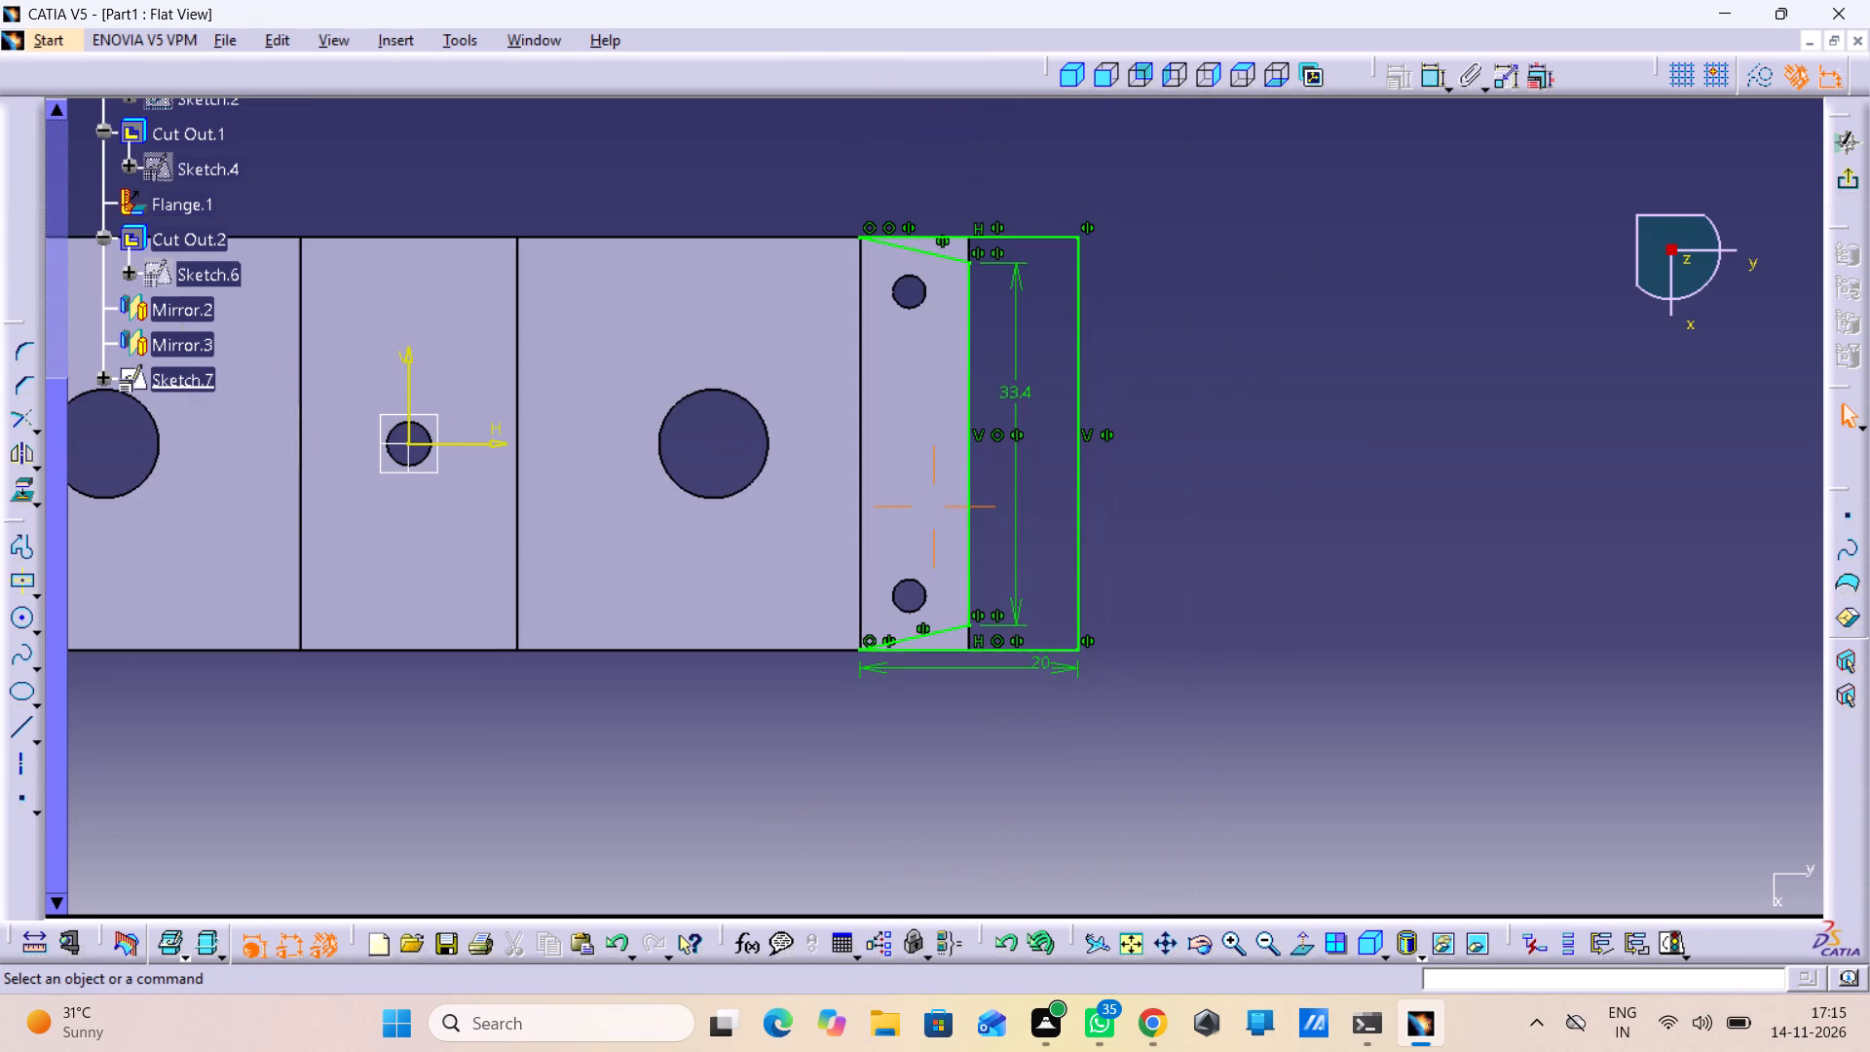
pyautogui.moveTo(1147, 719); pyautogui.dragTo(1148, 721, button='middle')
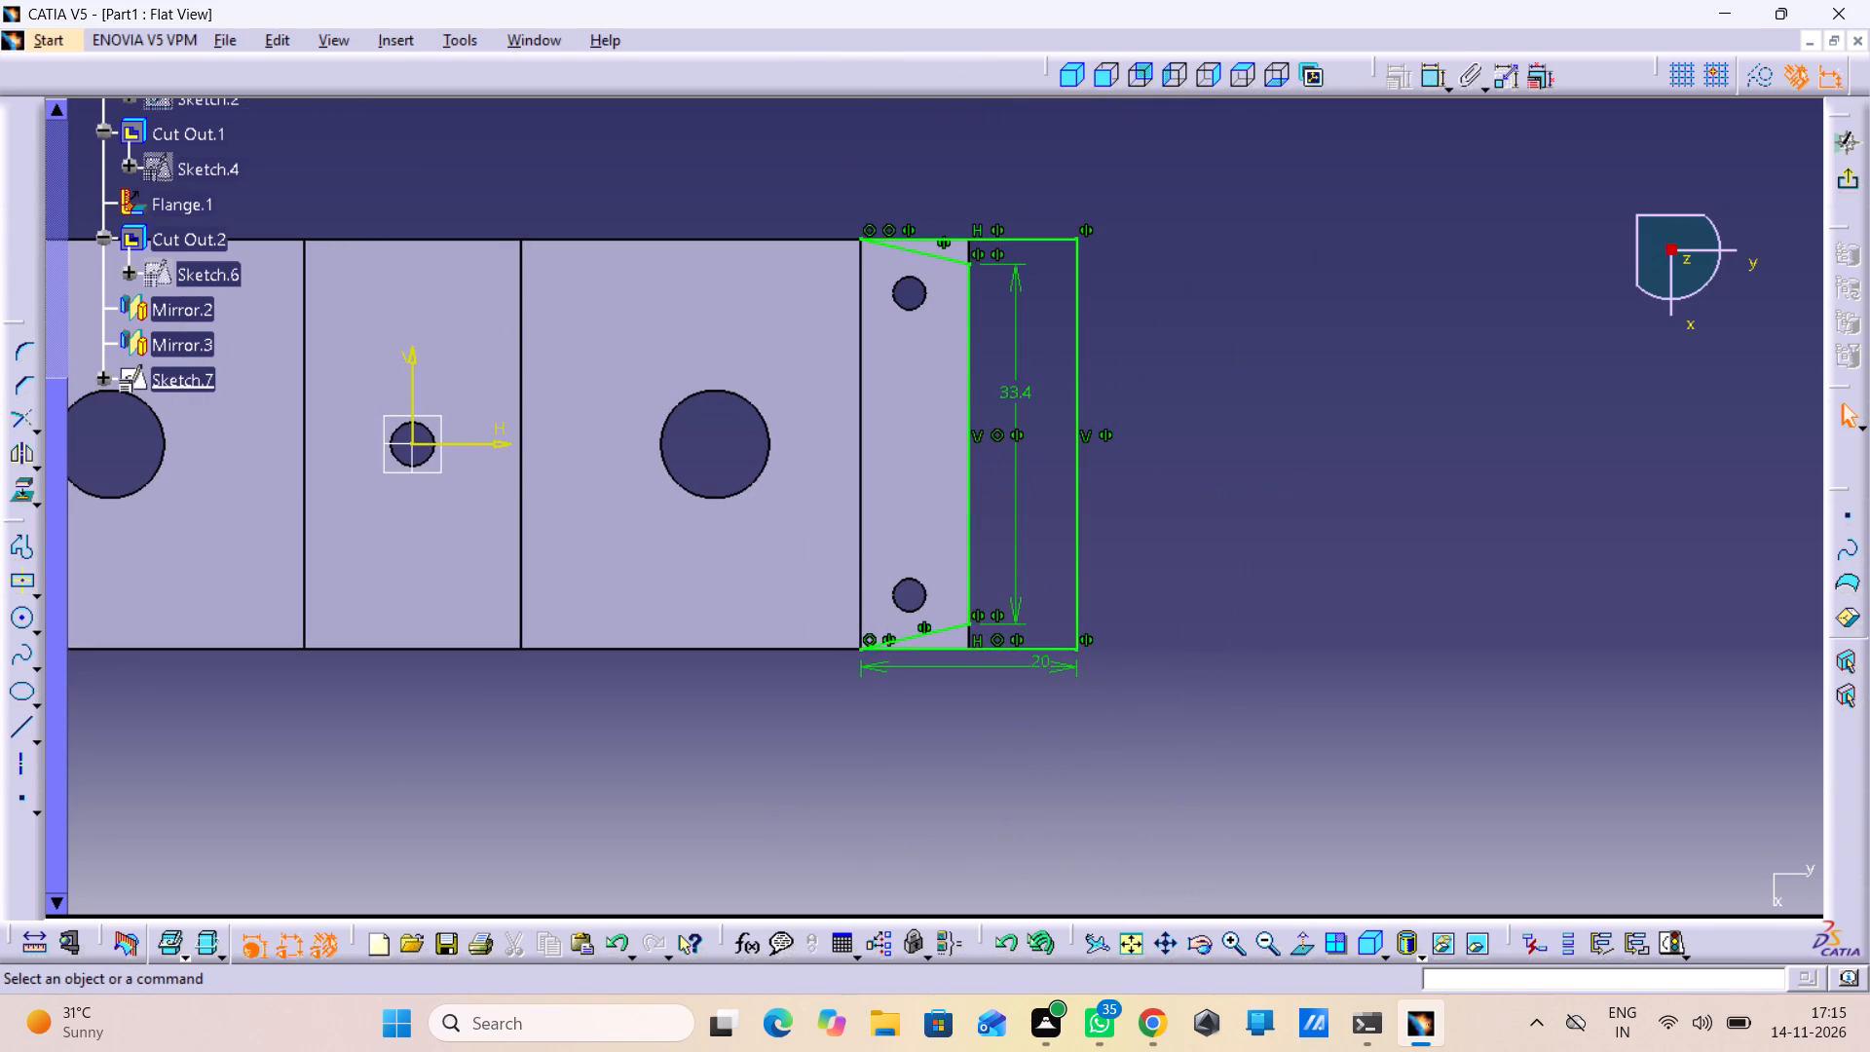
pyautogui.click(1853, 188)
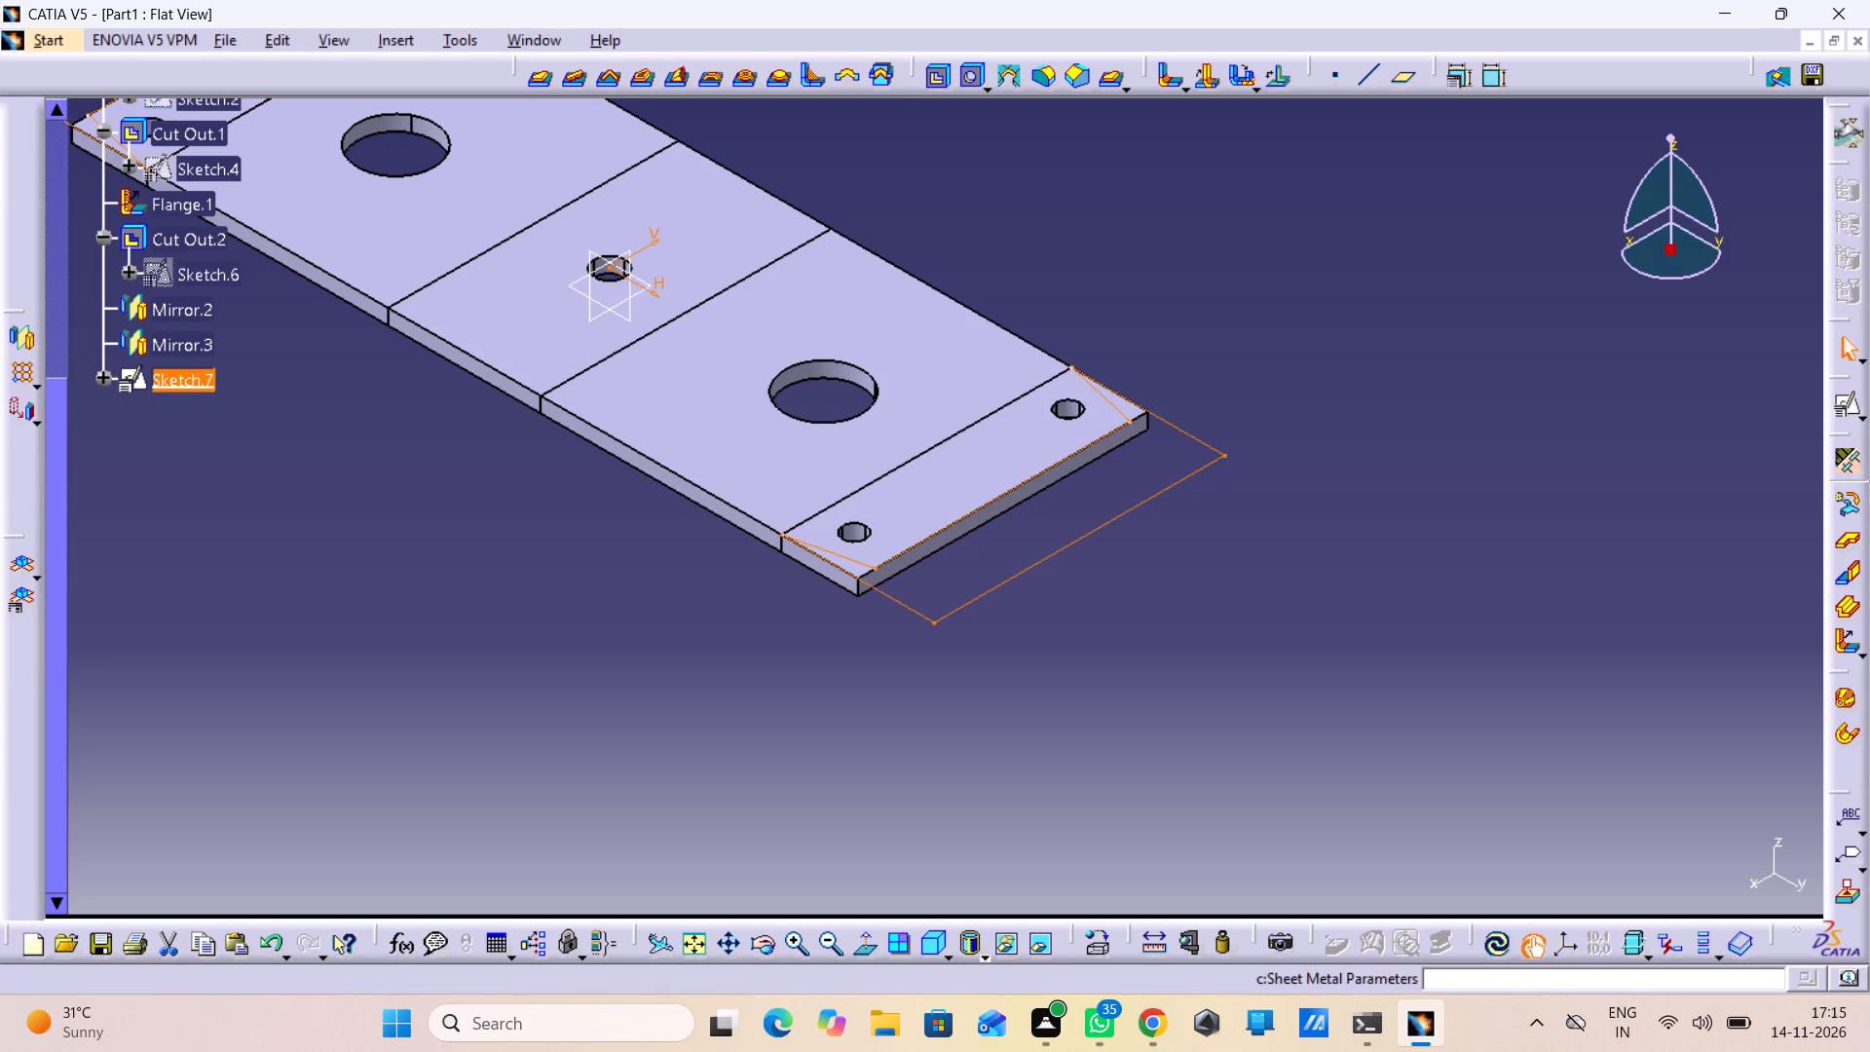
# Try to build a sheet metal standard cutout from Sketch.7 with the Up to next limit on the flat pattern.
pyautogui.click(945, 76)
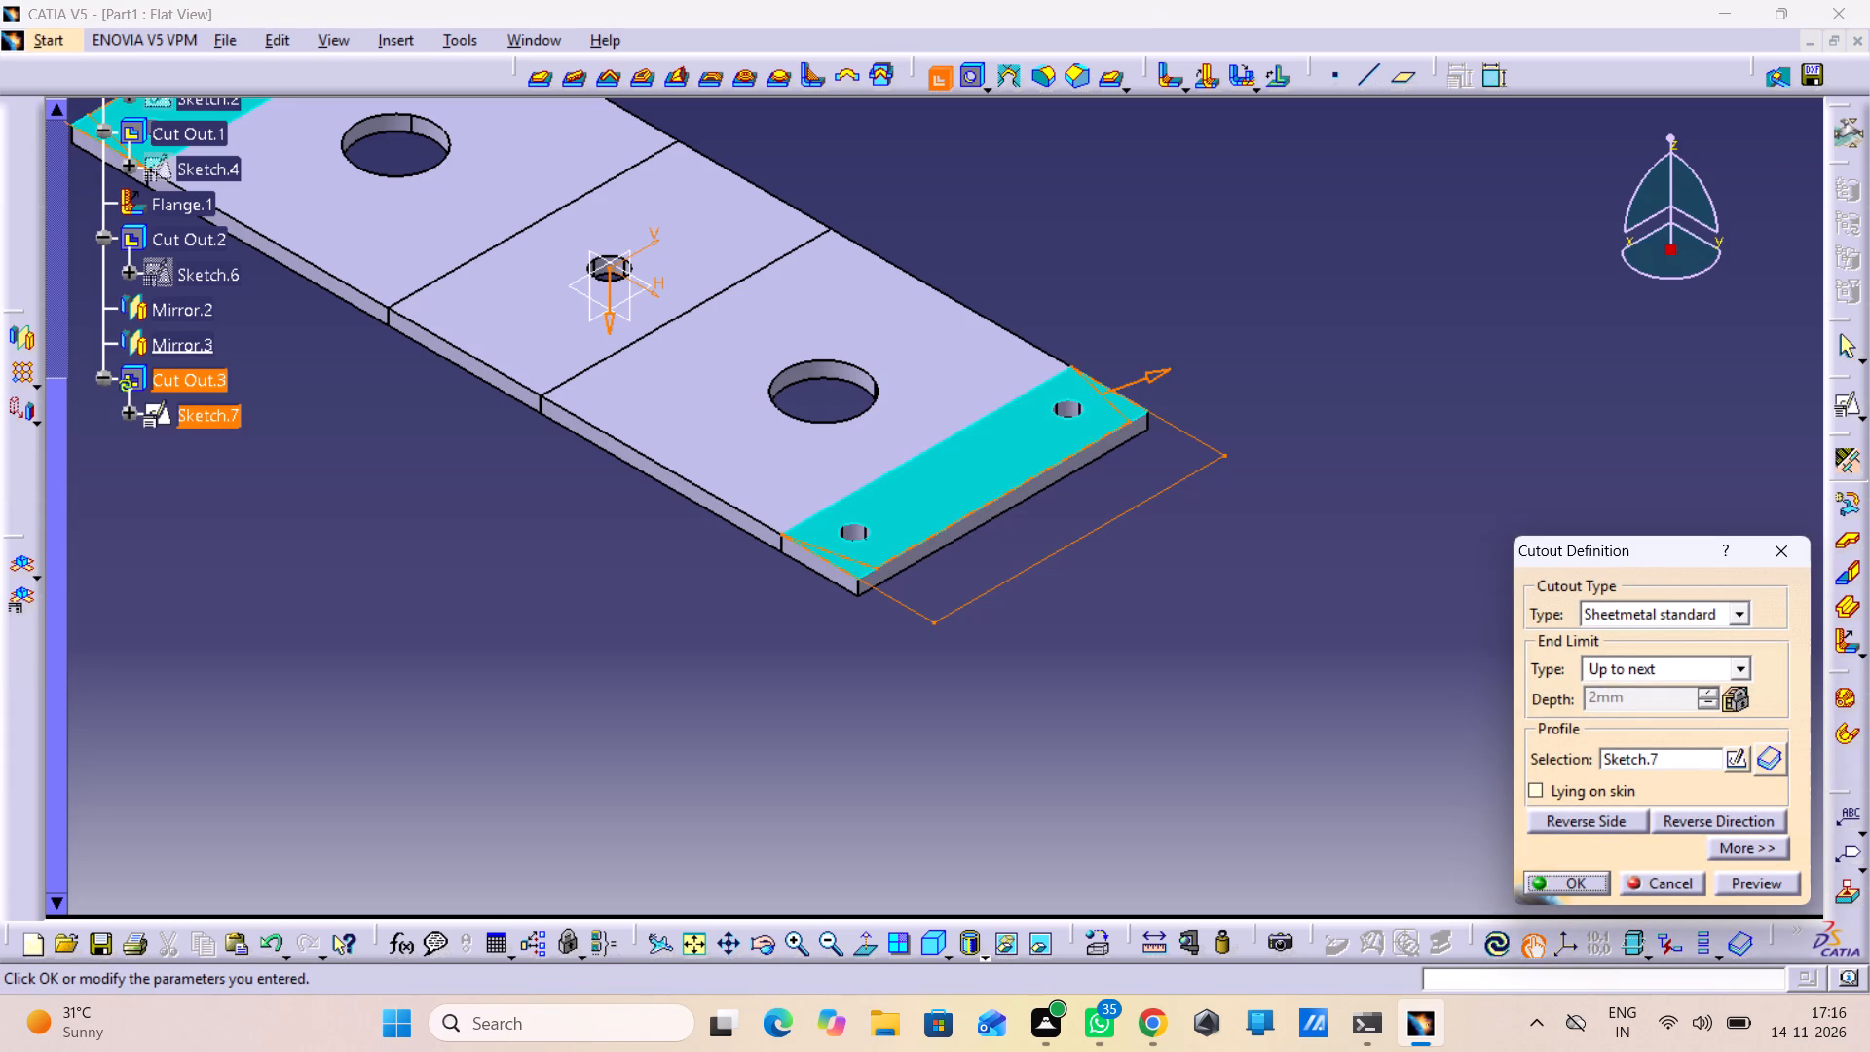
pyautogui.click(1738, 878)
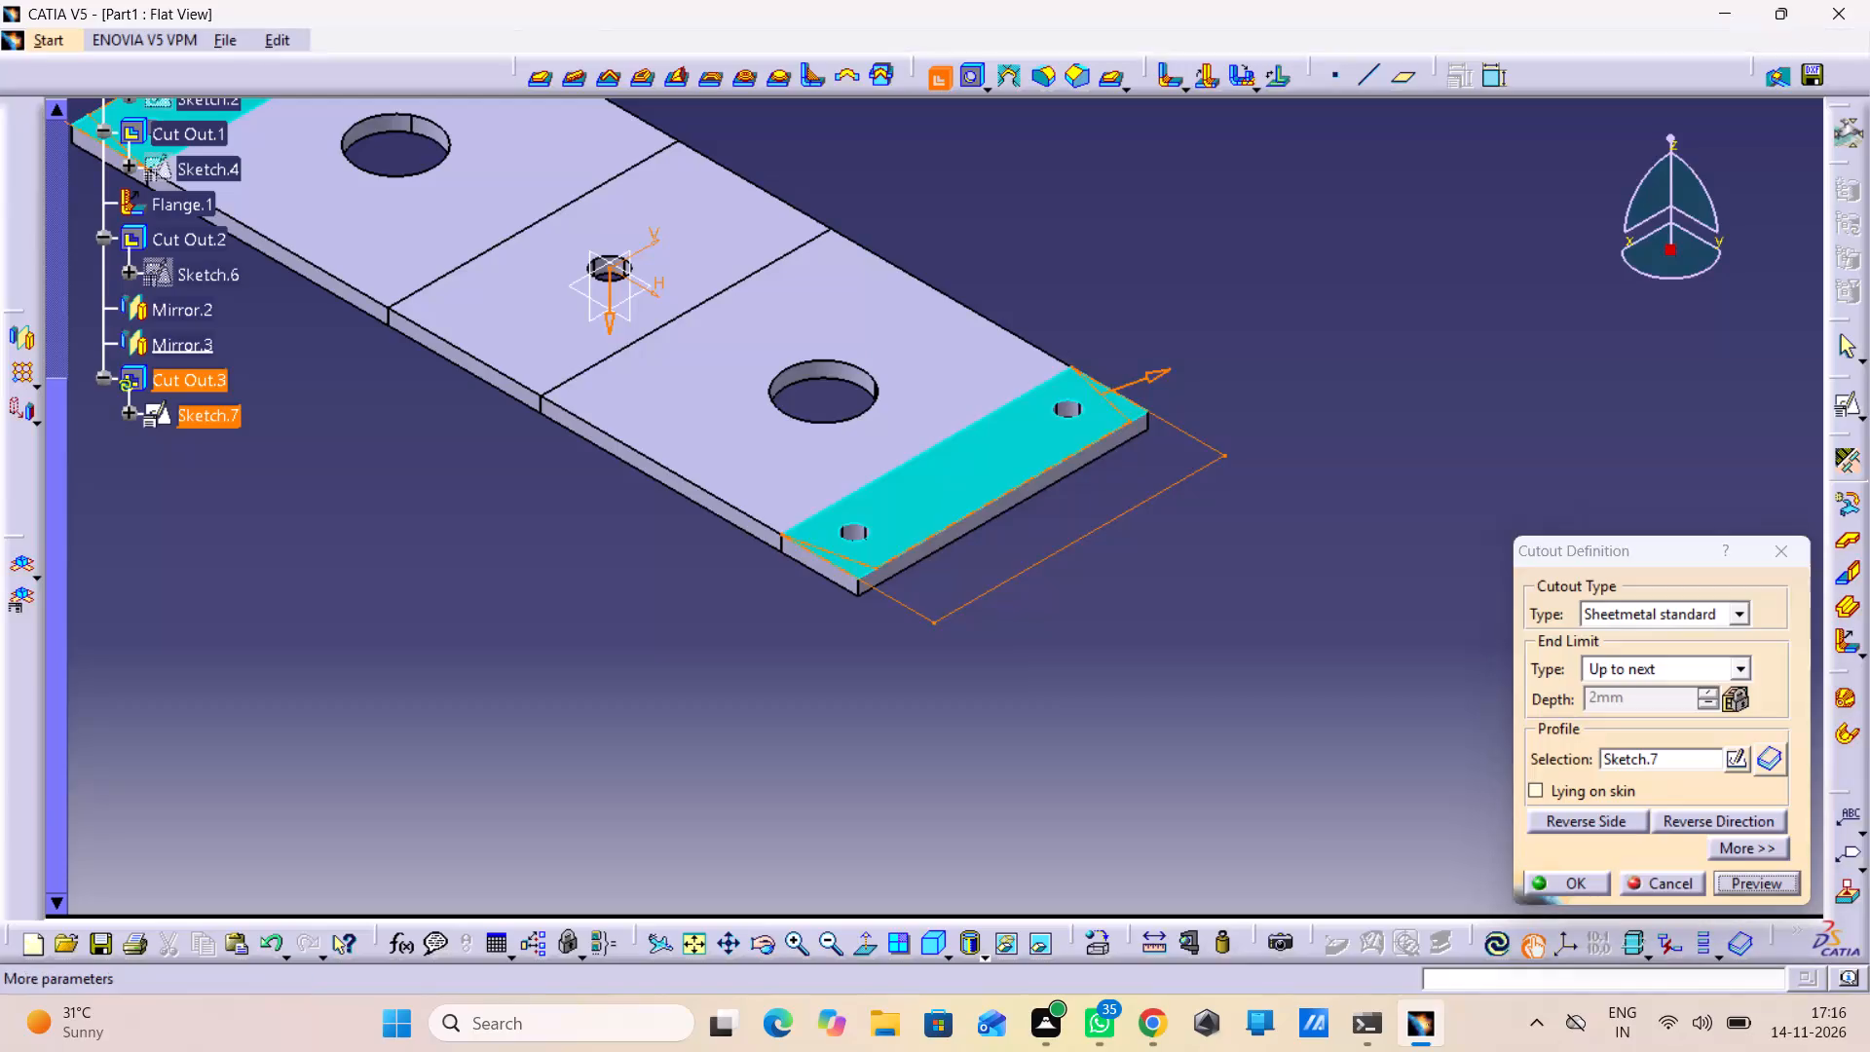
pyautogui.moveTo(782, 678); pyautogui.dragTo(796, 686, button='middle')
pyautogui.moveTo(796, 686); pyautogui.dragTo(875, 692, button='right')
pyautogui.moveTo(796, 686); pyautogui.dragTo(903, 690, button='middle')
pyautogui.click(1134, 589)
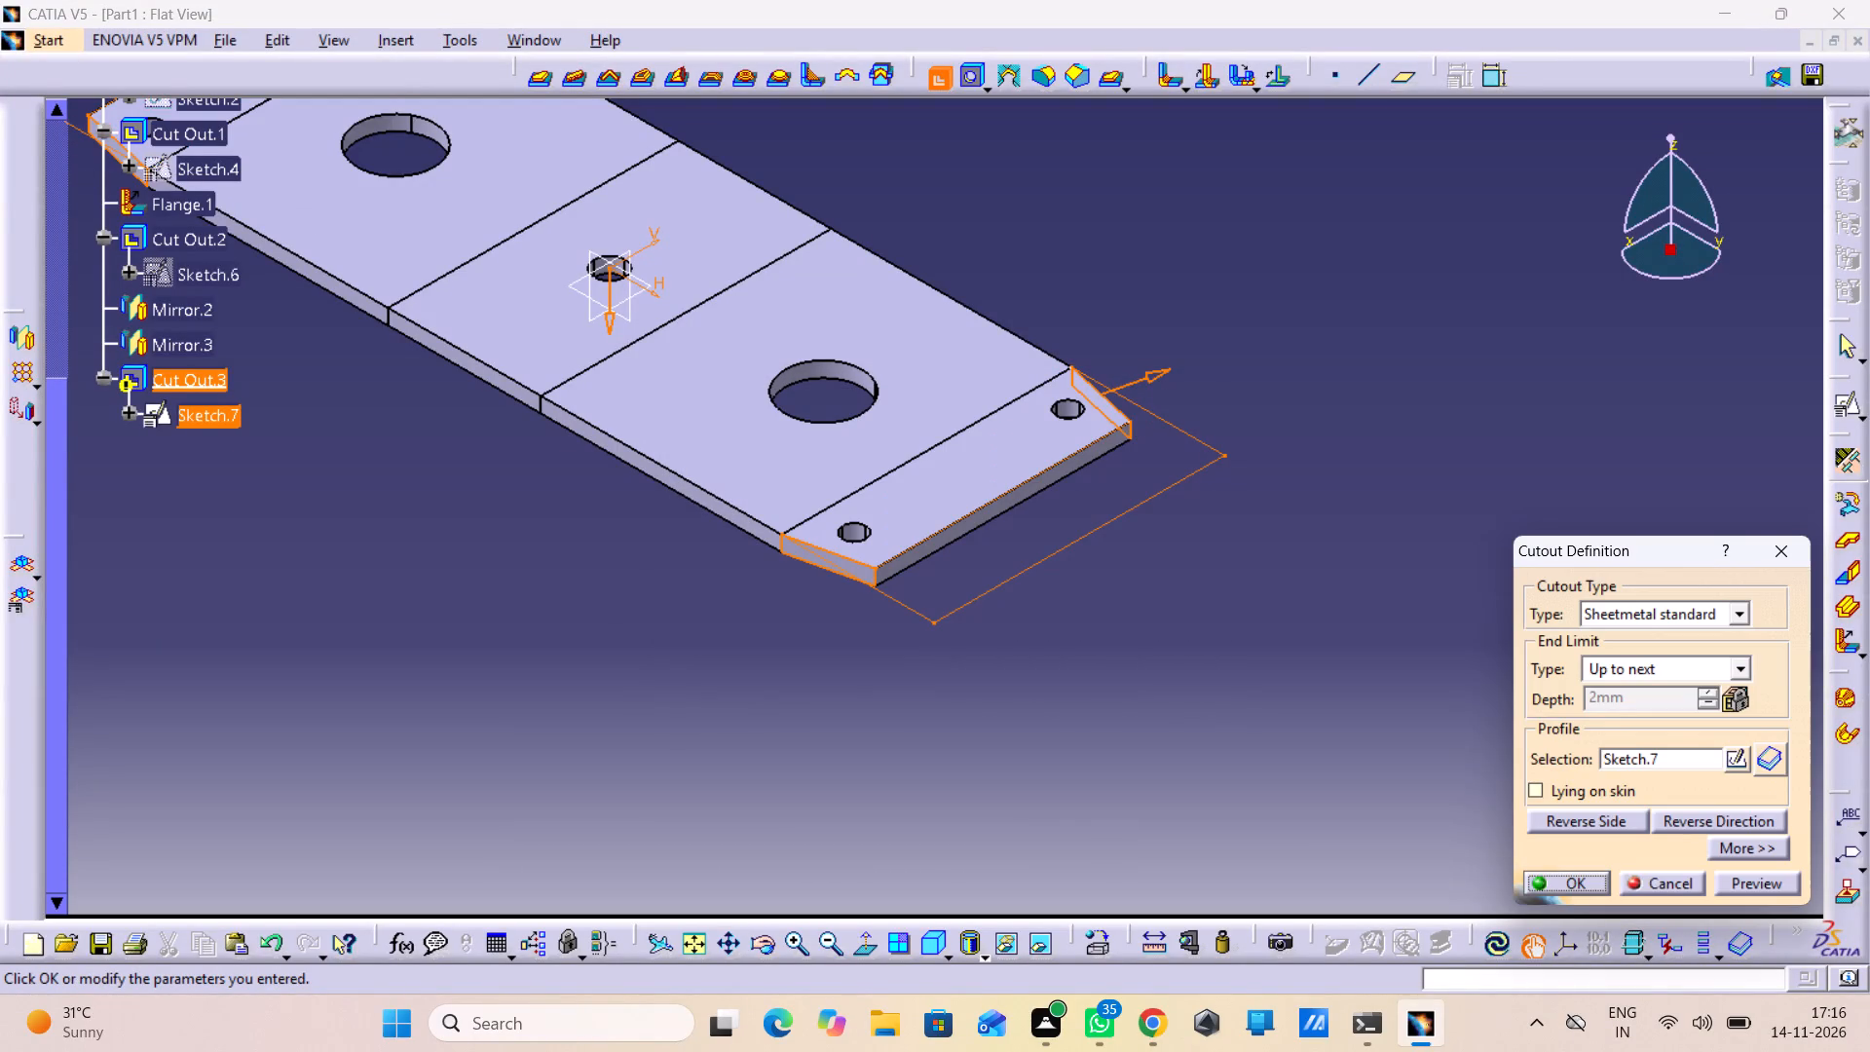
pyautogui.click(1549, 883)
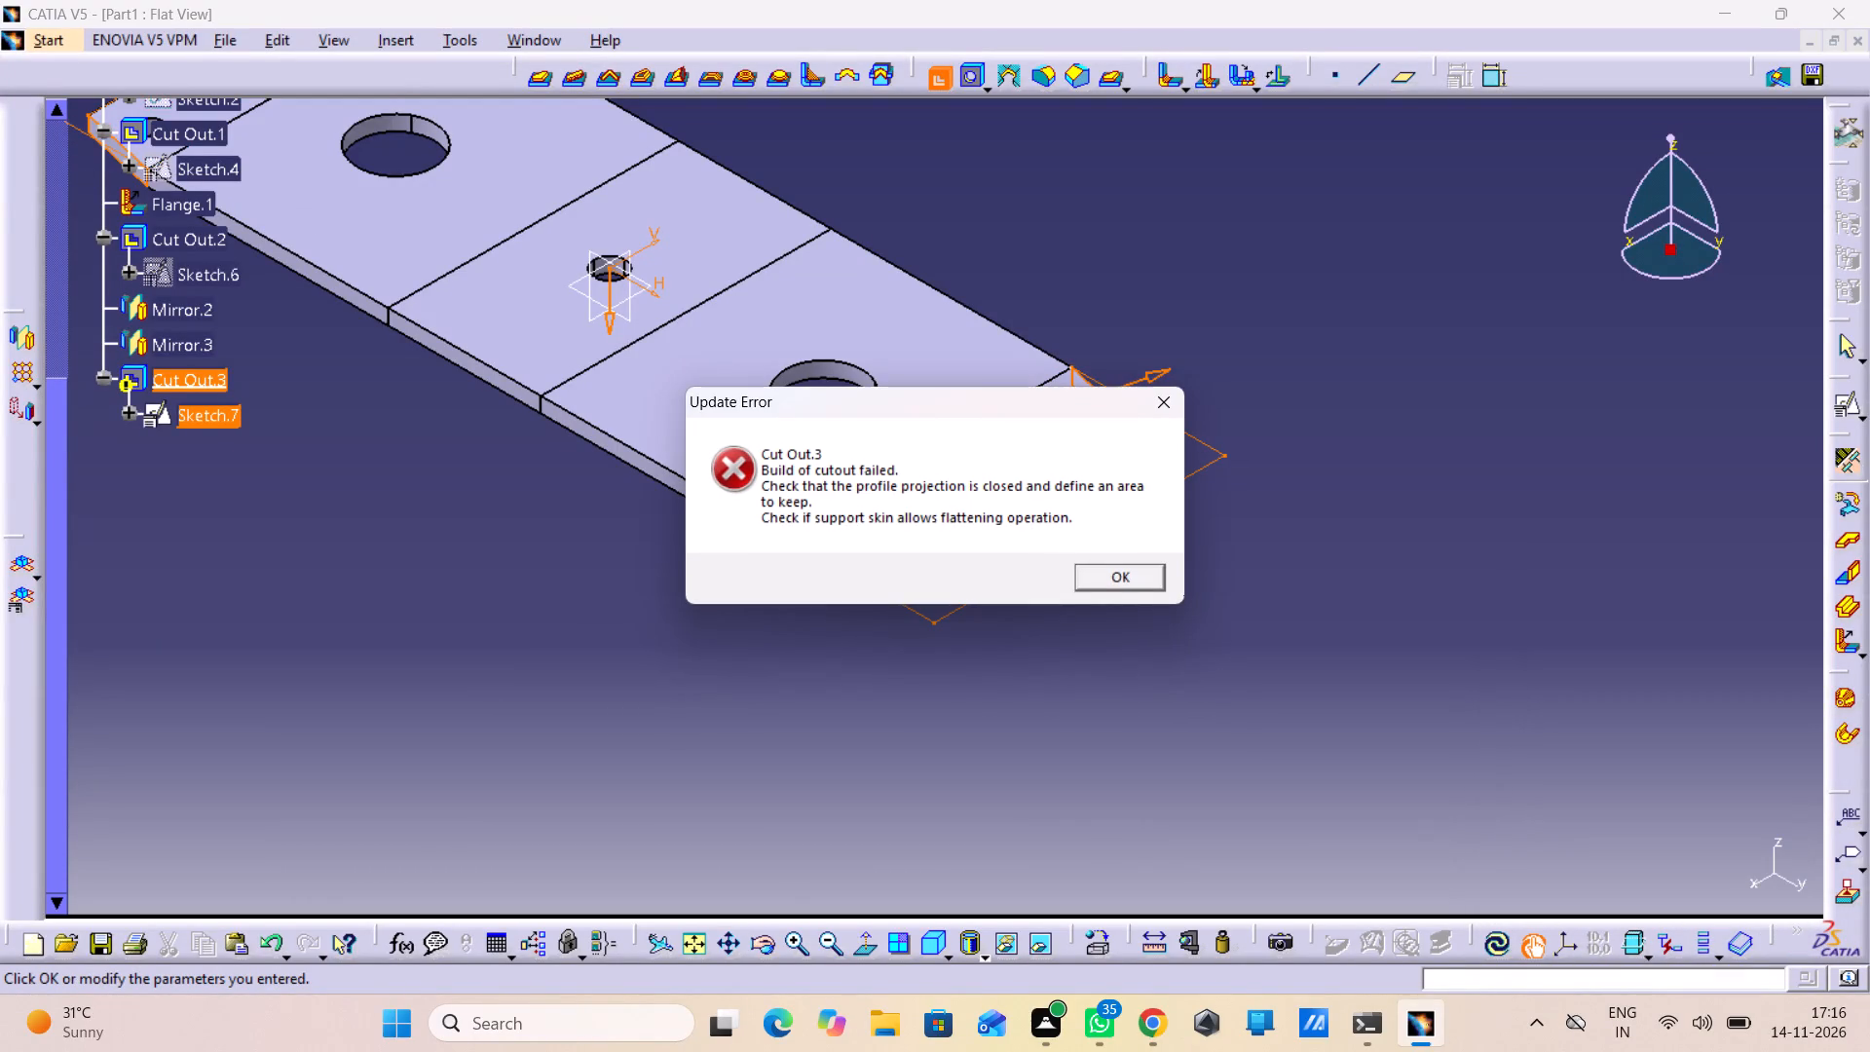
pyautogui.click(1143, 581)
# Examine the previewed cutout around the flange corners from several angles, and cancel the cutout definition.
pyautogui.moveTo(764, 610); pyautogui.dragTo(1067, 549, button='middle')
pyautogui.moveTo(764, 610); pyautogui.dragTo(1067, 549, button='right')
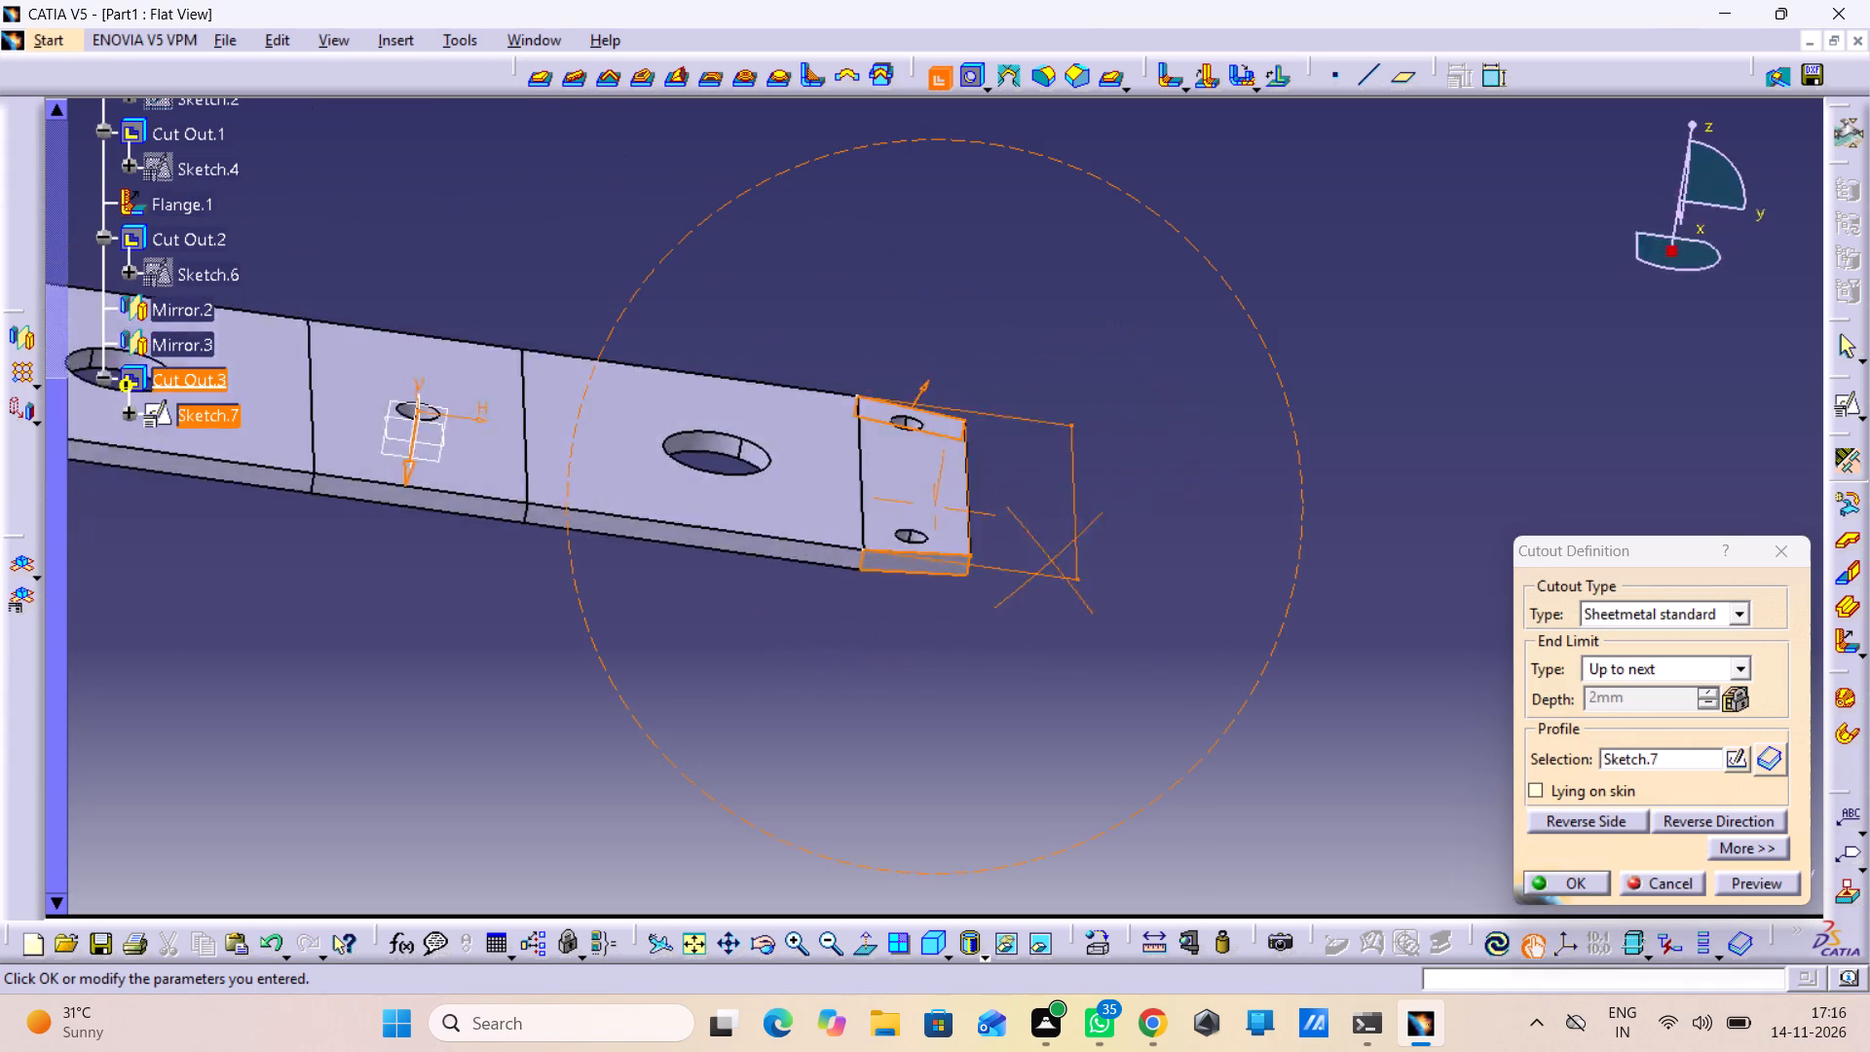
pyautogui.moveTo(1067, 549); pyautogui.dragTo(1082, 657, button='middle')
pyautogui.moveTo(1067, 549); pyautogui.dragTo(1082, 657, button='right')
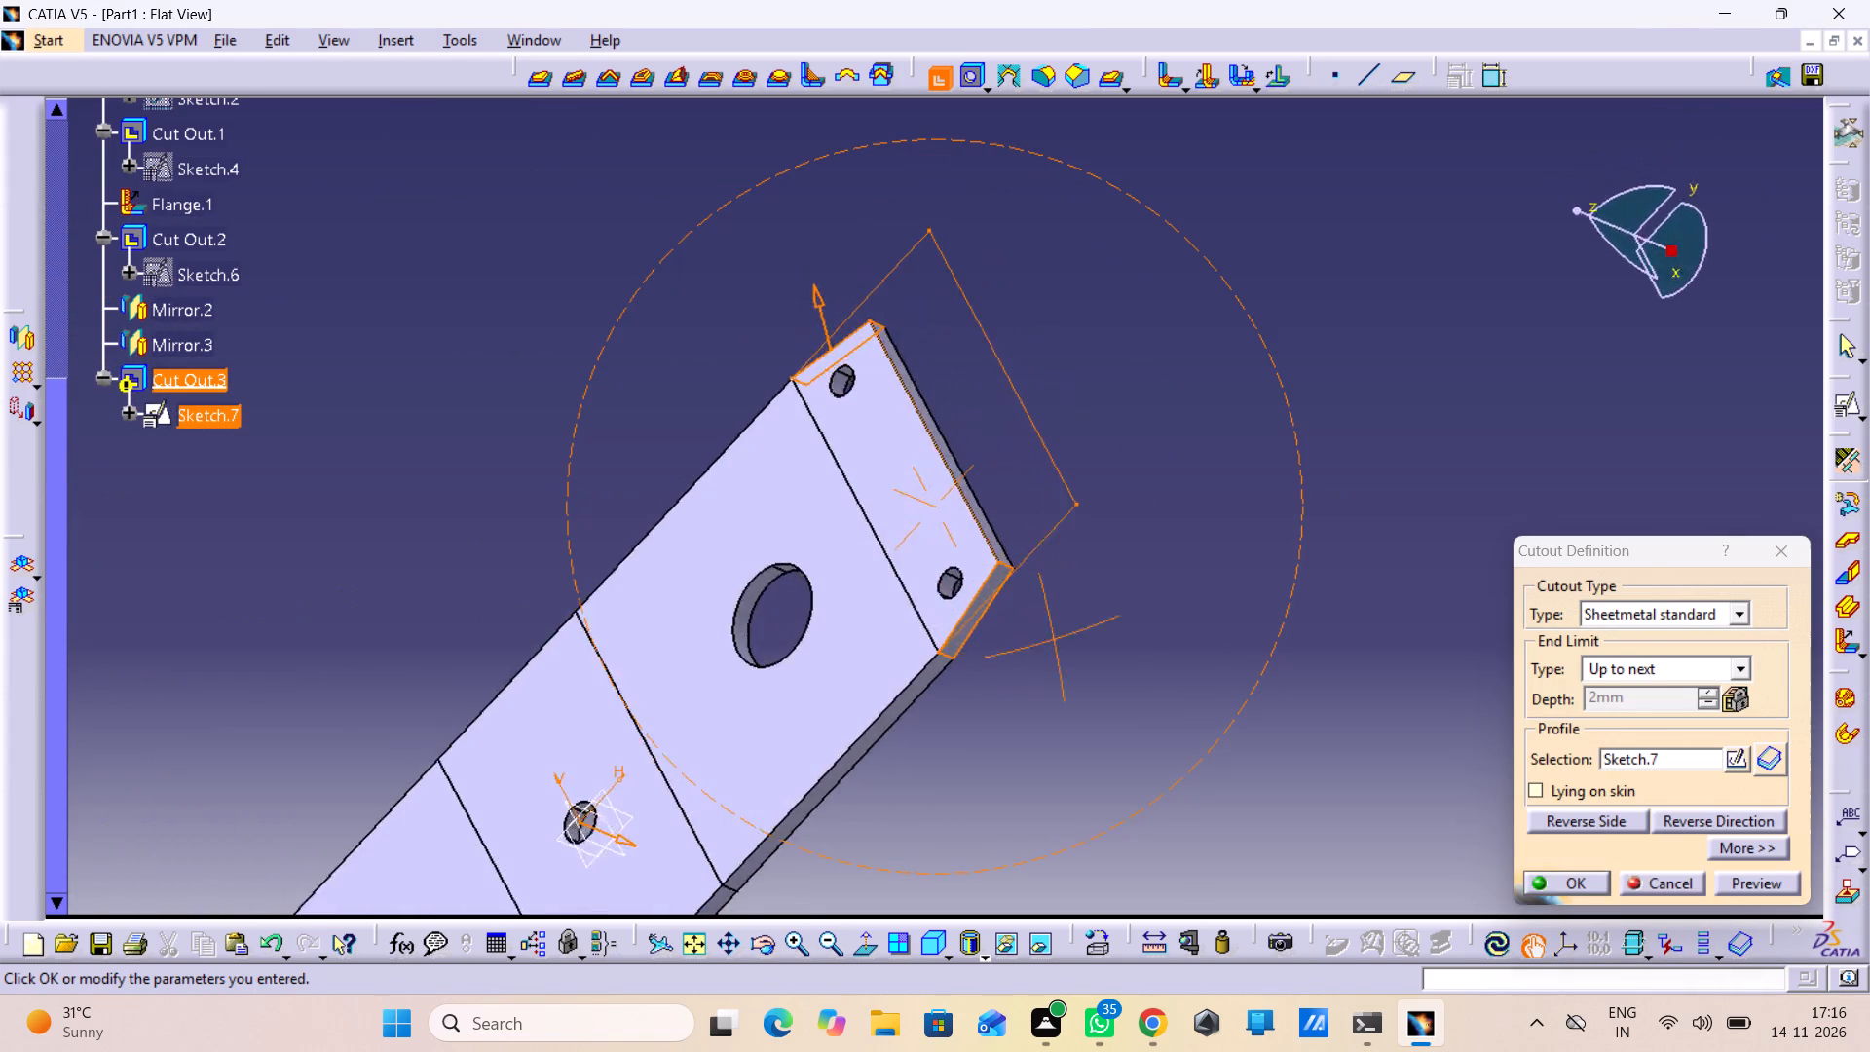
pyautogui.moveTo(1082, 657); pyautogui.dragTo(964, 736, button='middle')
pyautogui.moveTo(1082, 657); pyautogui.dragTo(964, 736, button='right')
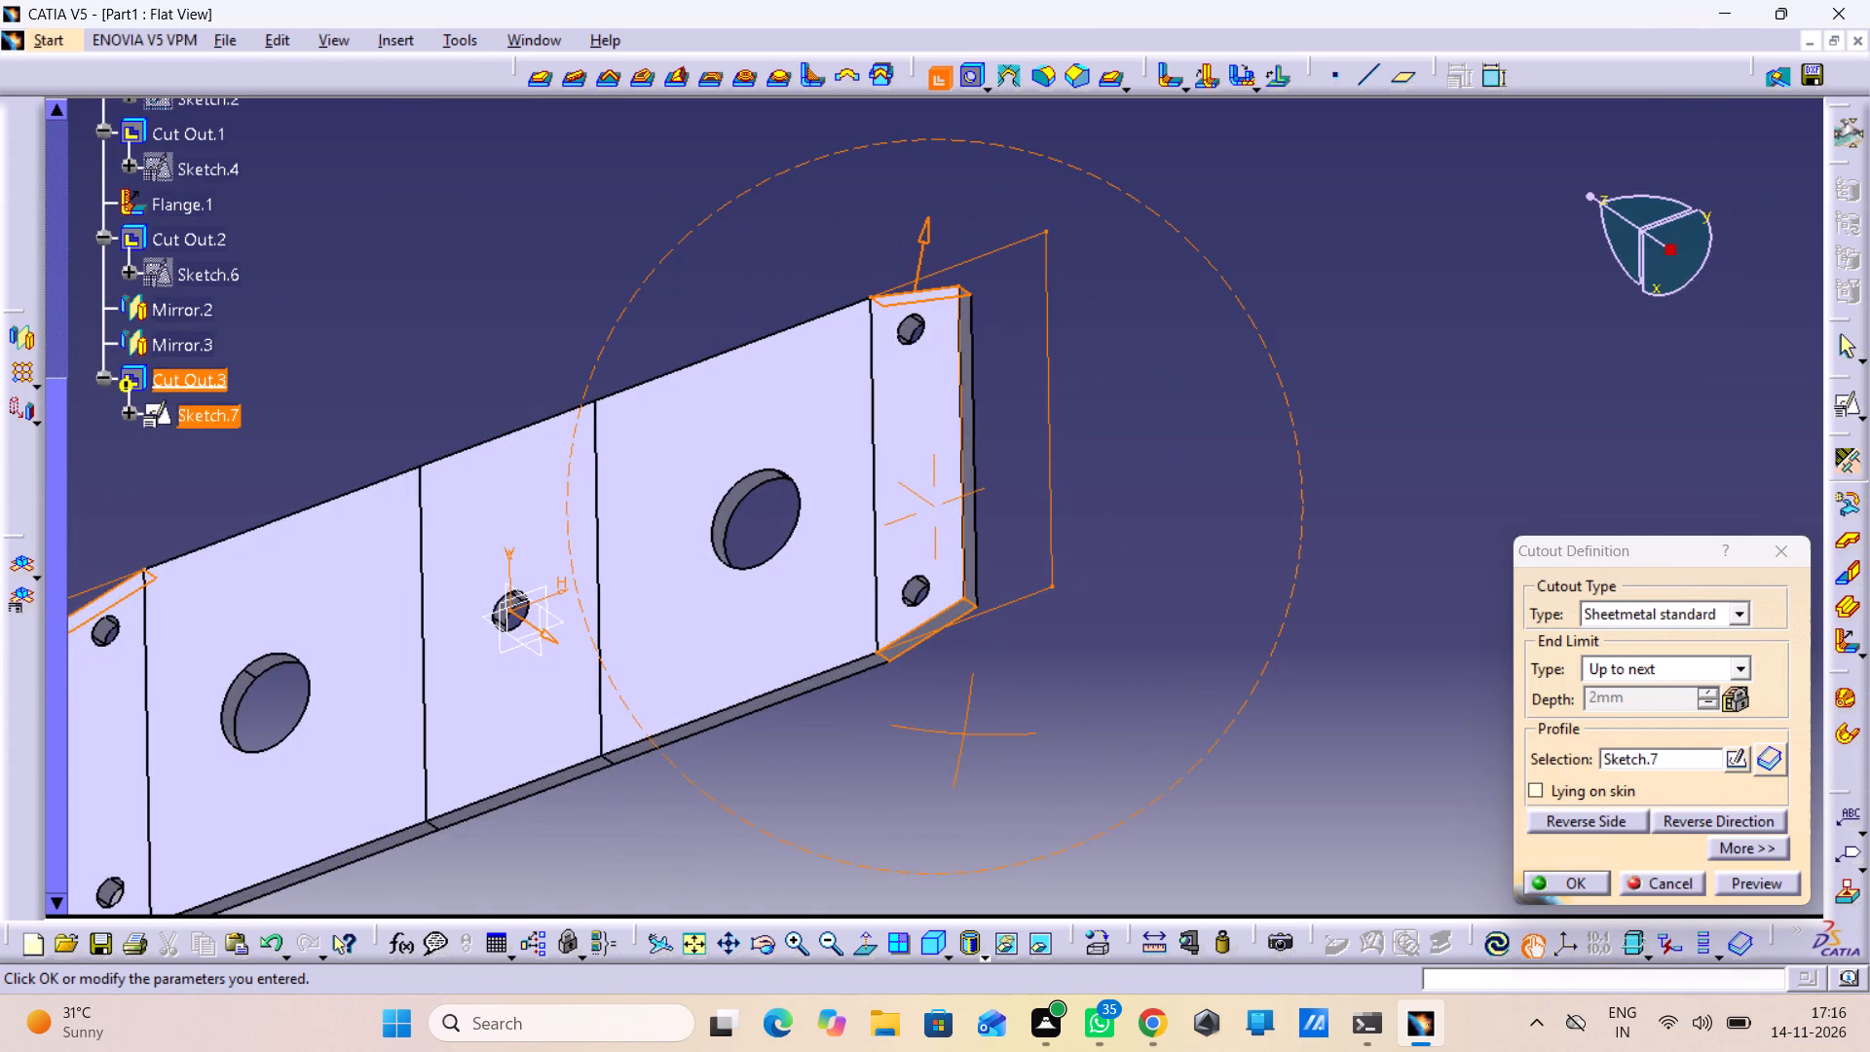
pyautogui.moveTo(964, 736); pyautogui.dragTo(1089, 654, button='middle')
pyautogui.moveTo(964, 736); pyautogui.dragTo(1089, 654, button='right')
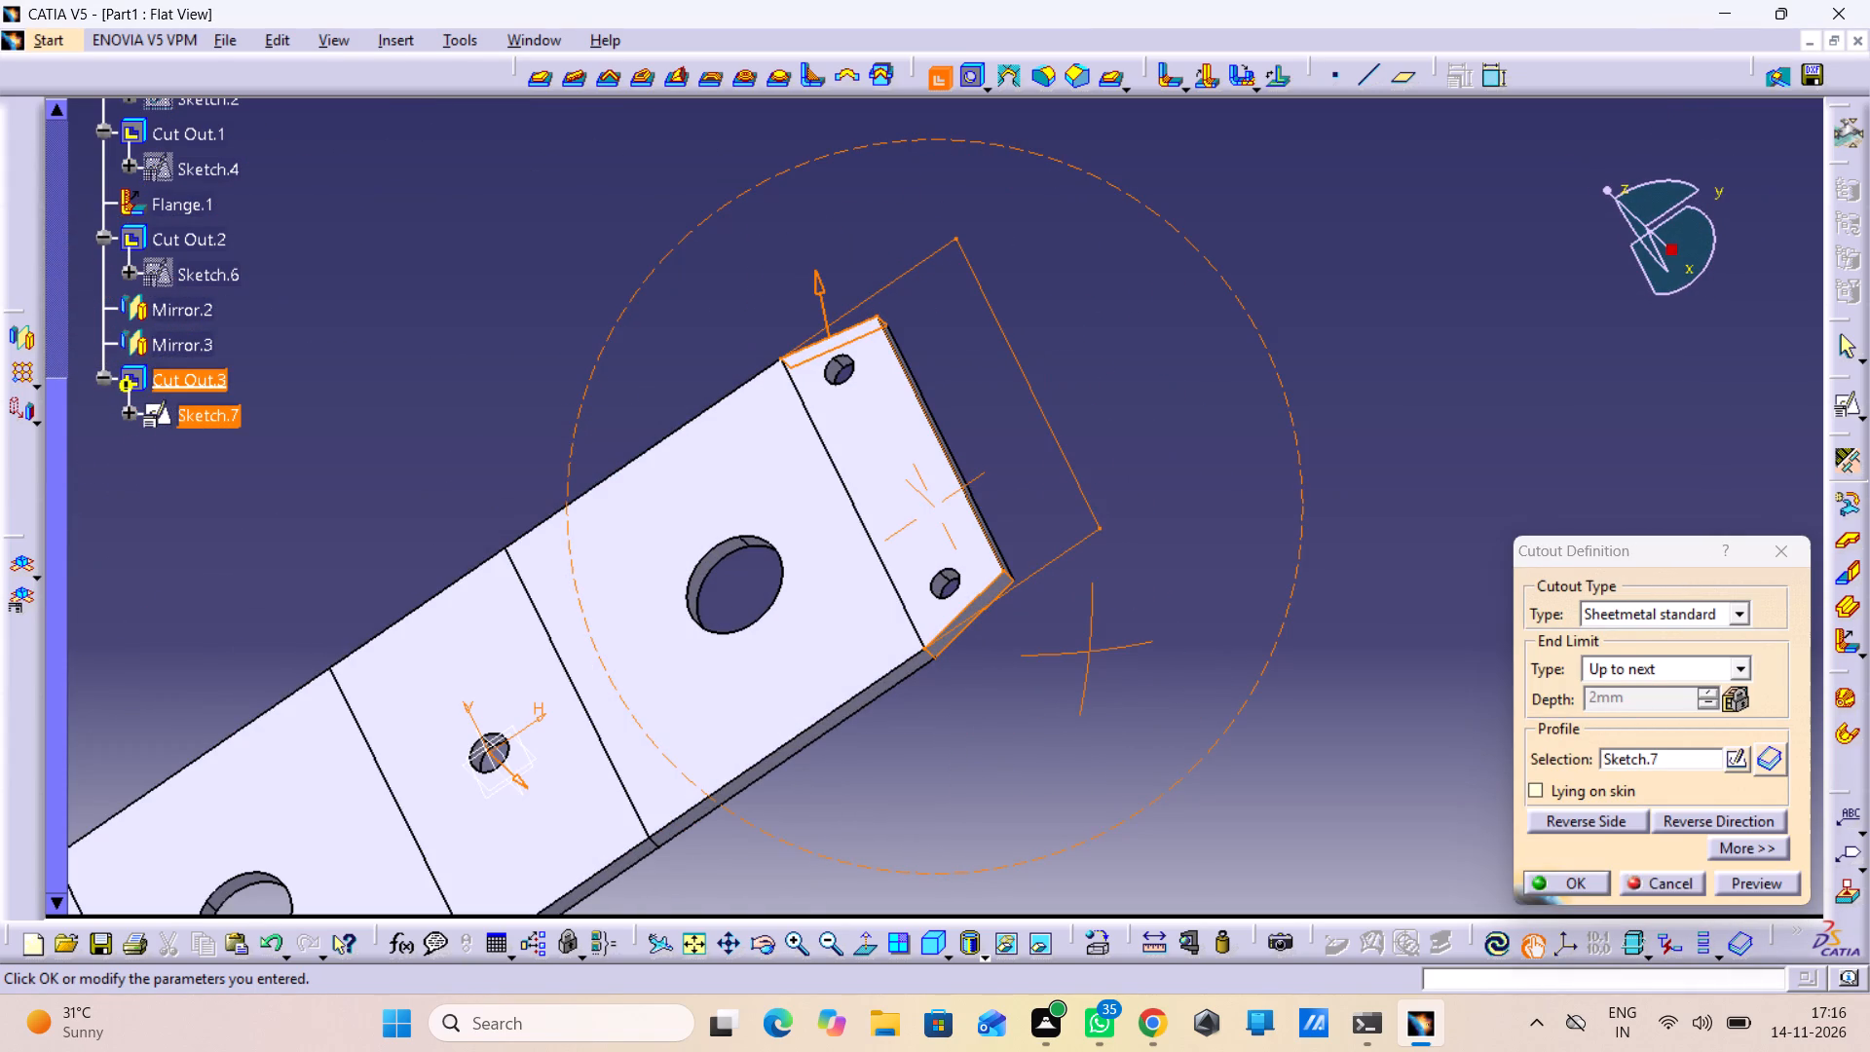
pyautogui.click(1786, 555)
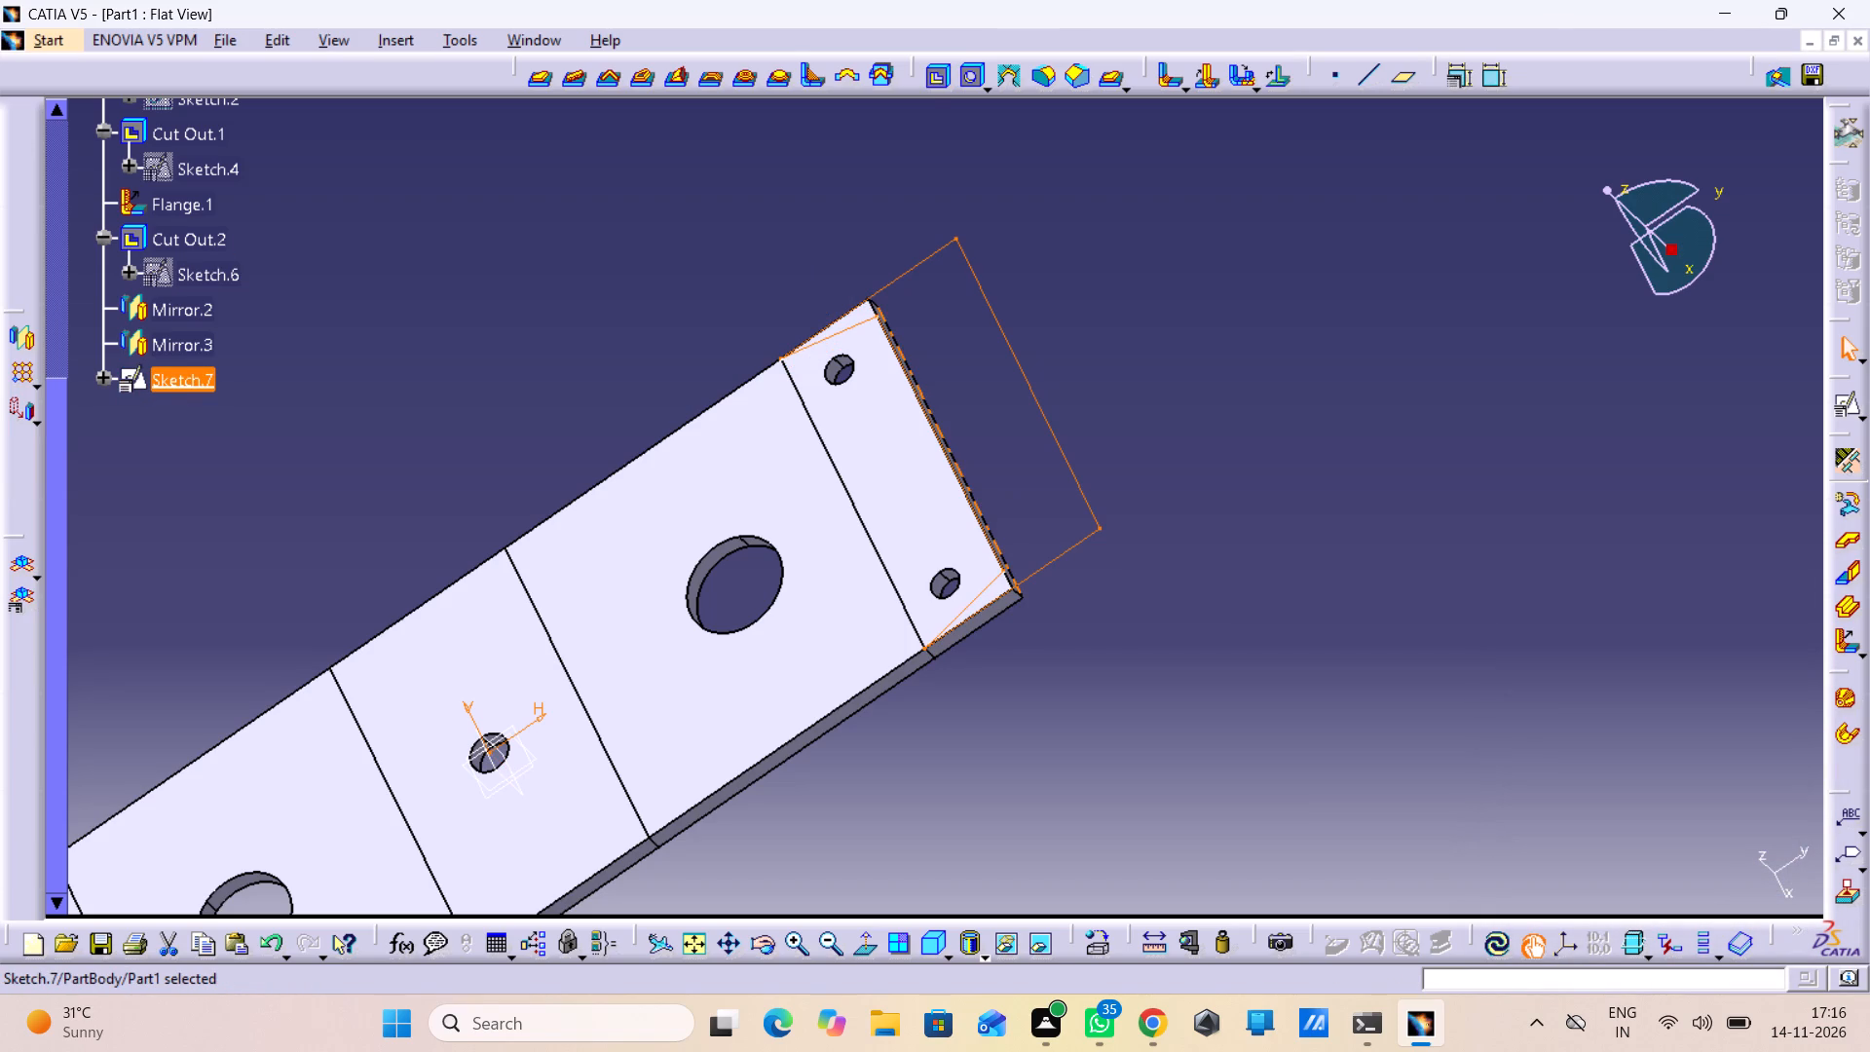
# Undo the Sketch.7 profile and the switch to the flat pattern, going back to the folded part.
pyautogui.doubleClick(263, 946)
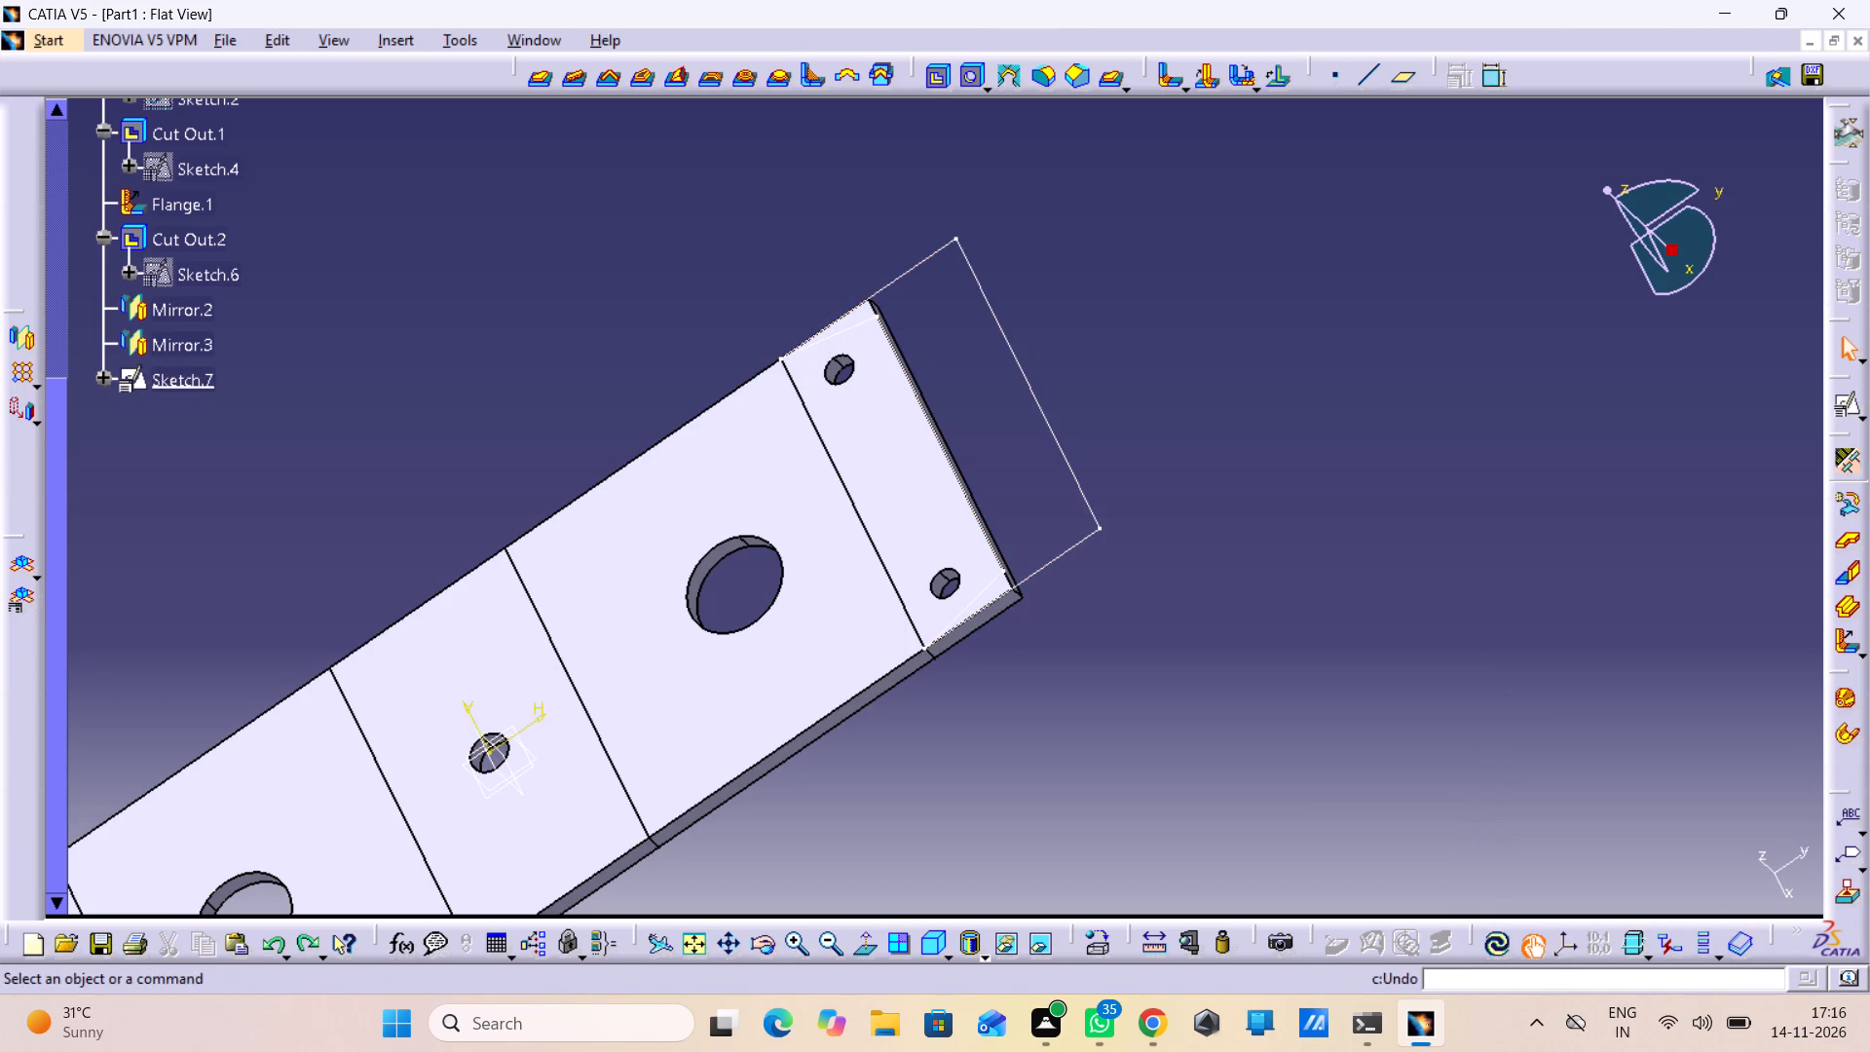
pyautogui.click(263, 946)
pyautogui.click(263, 946)
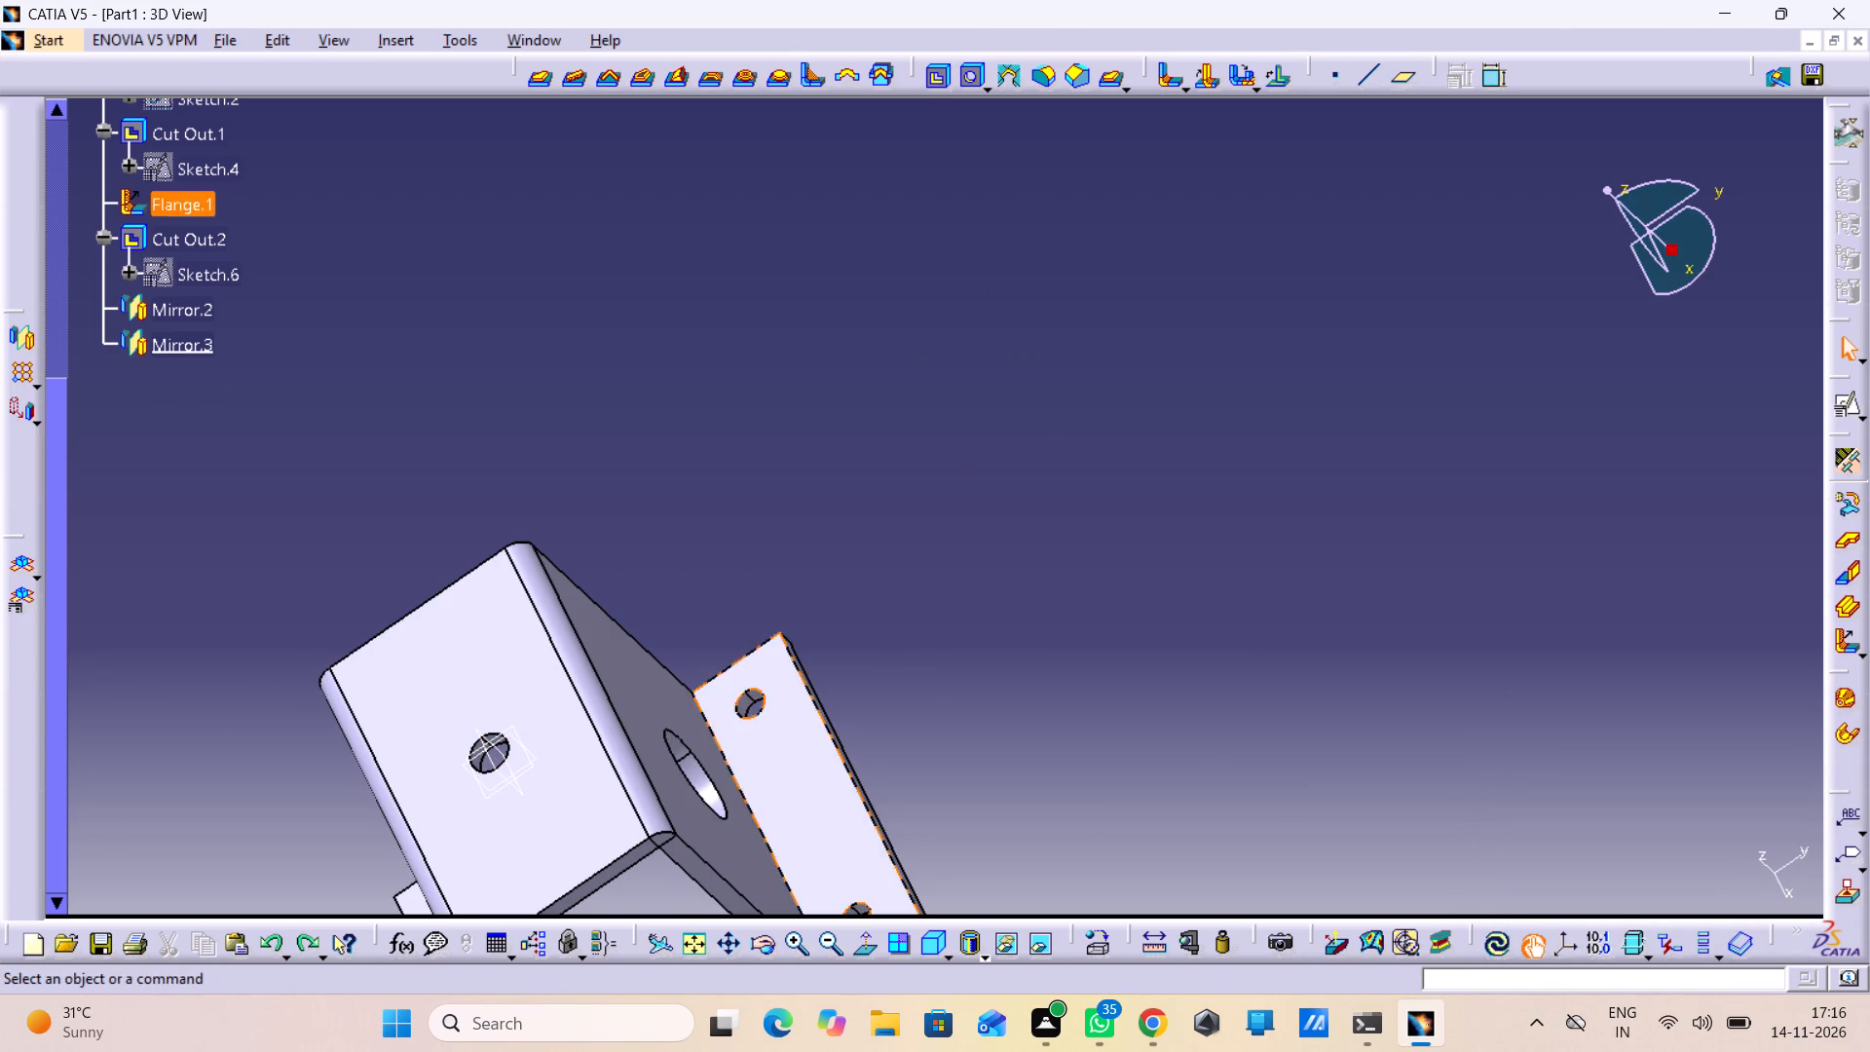
# Examine Flange.1 and its bend on the folded part from several angles.
pyautogui.moveTo(954, 719); pyautogui.dragTo(833, 683, button='middle')
pyautogui.moveTo(954, 816); pyautogui.dragTo(812, 725, button='right')
pyautogui.moveTo(795, 624); pyautogui.dragTo(1309, 363, button='middle')
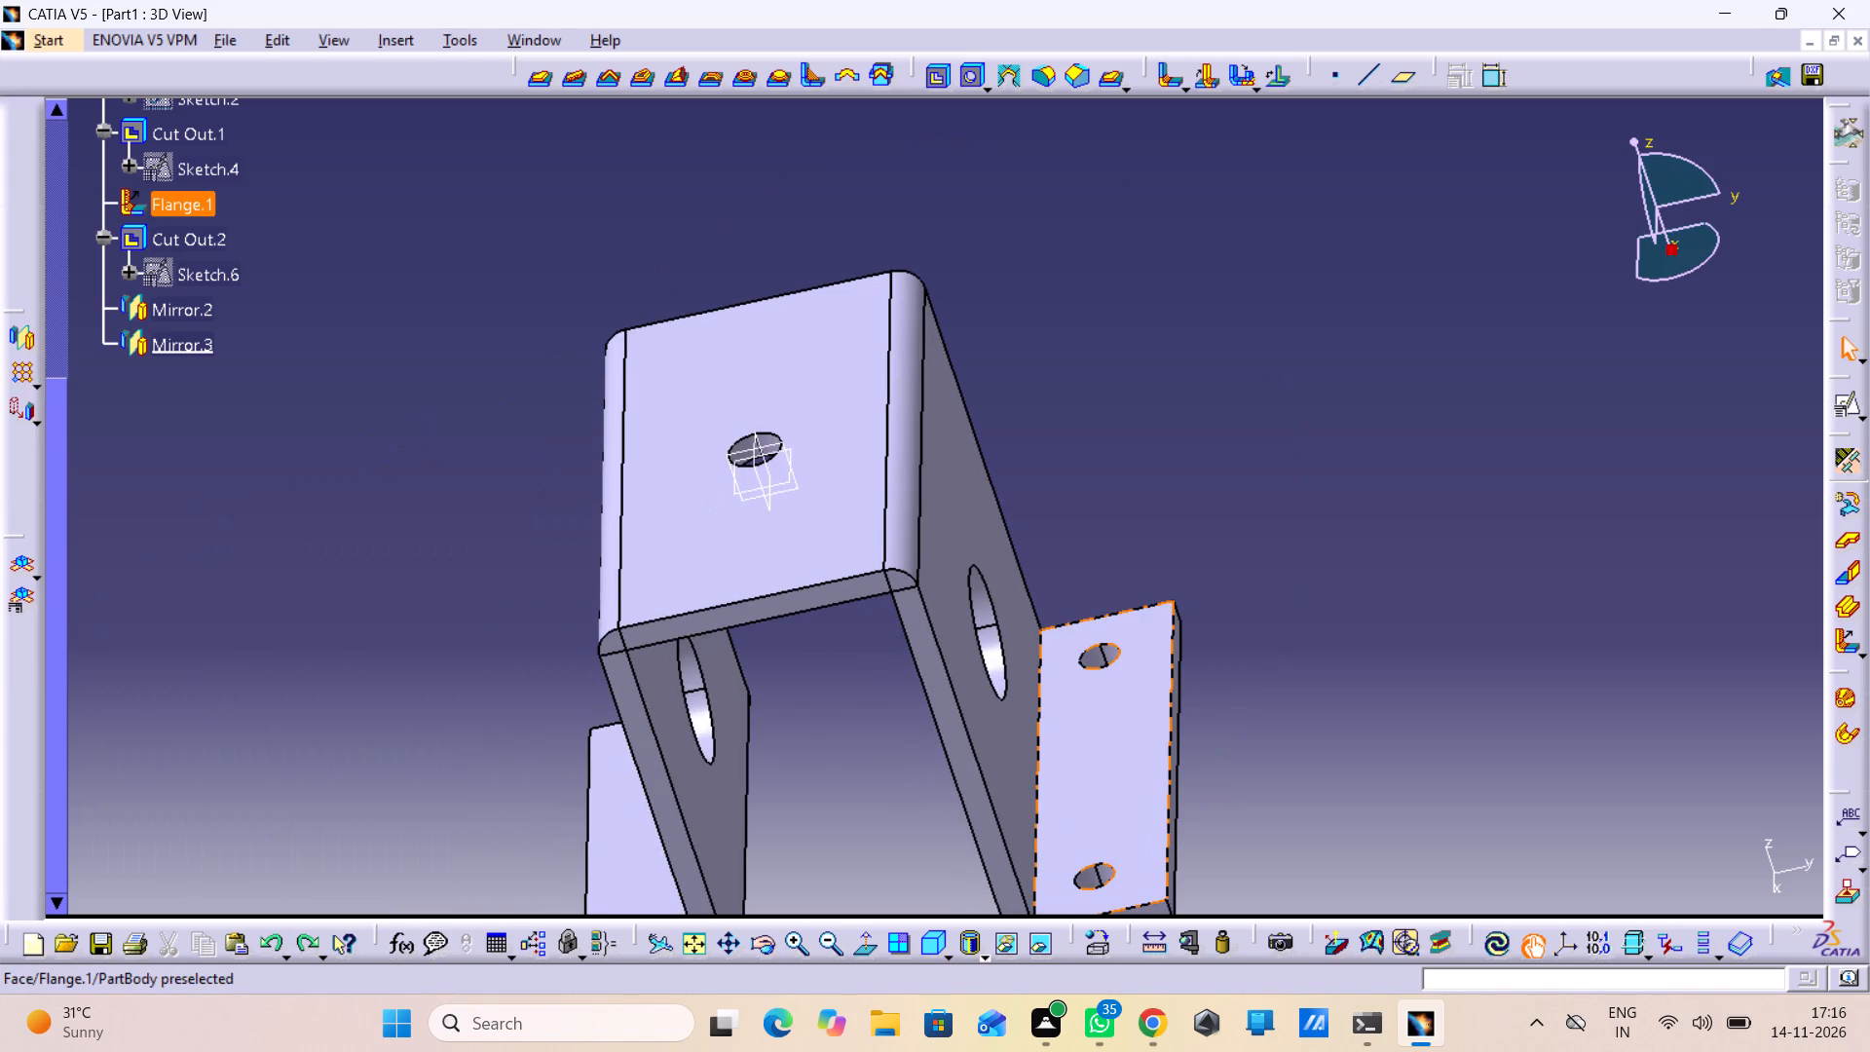
pyautogui.rightClick(188, 210)
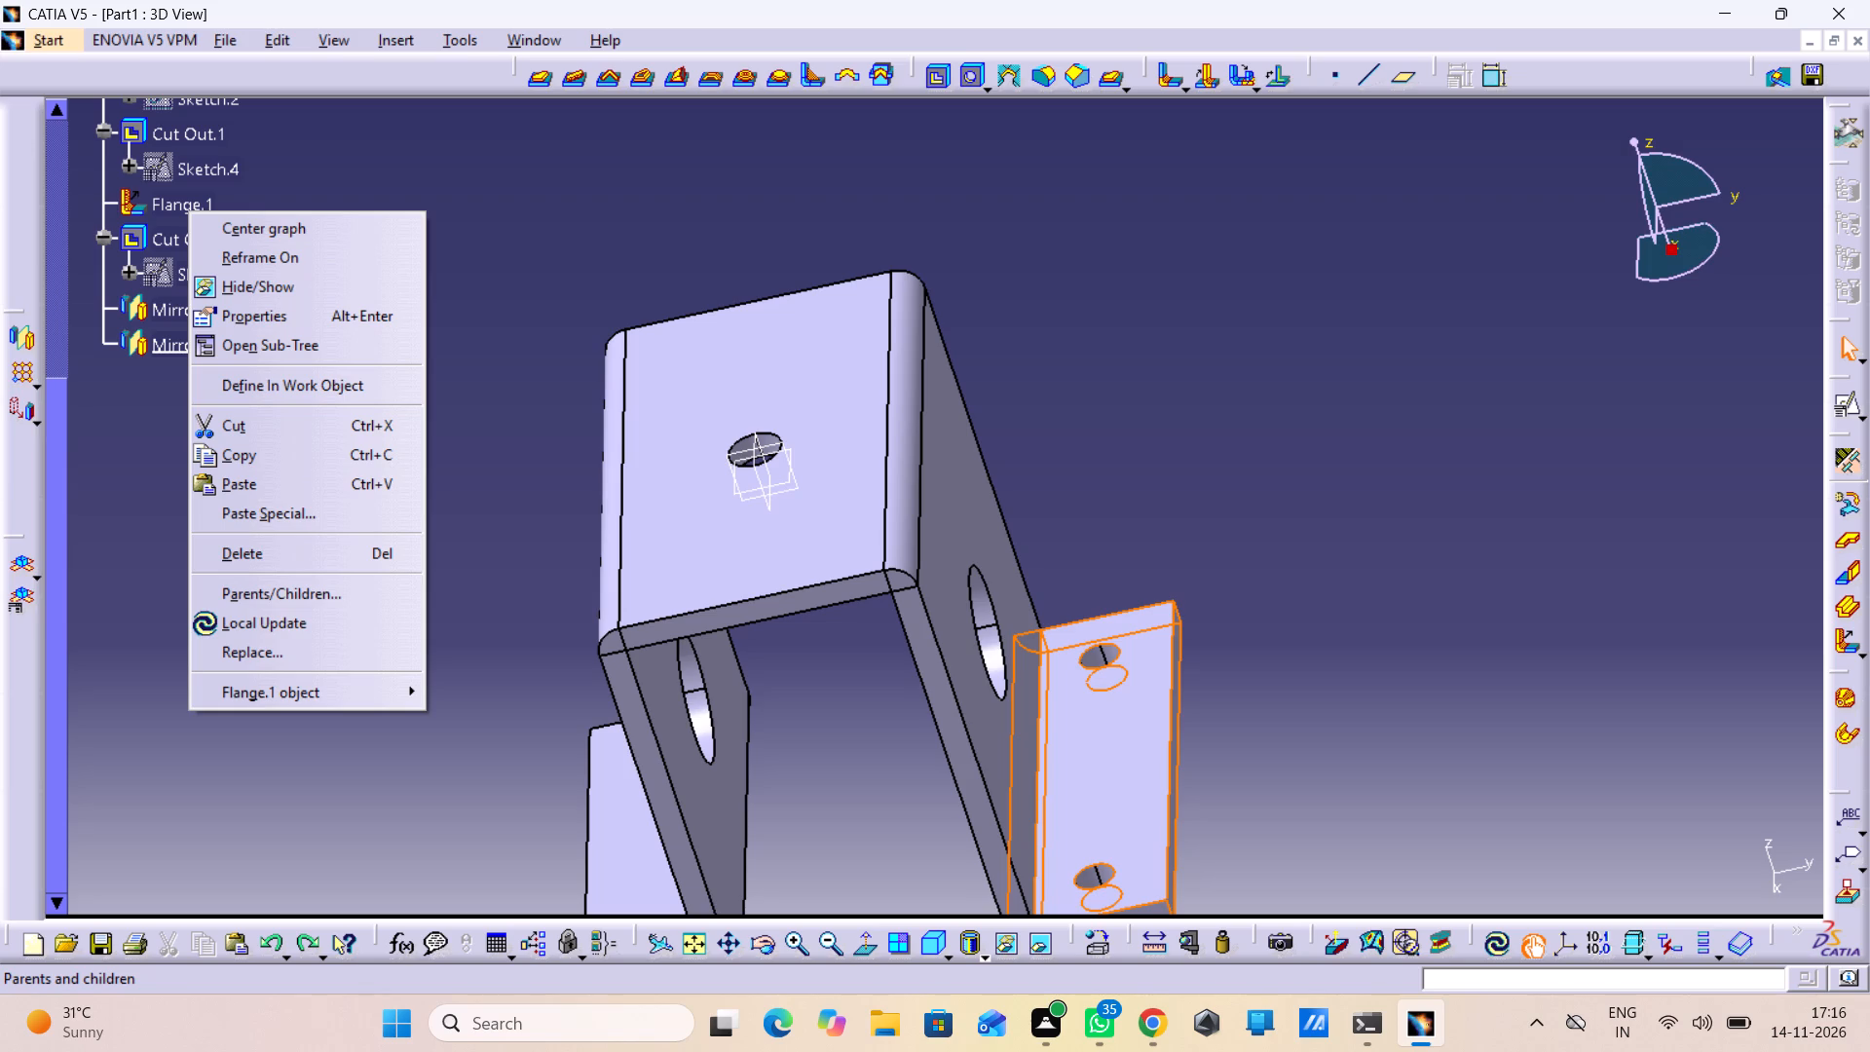
pyautogui.moveTo(1203, 711); pyautogui.dragTo(1311, 425, button='middle')
pyautogui.scroll(-1, 1308, 530)
pyautogui.moveTo(1308, 530); pyautogui.dragTo(1307, 327, button='middle')
pyautogui.moveTo(1277, 606); pyautogui.dragTo(1277, 331, button='middle')
pyautogui.moveTo(1340, 748); pyautogui.dragTo(1304, 479, button='middle')
pyautogui.scroll(-1, 1338, 723)
pyautogui.moveTo(1304, 479); pyautogui.dragTo(1301, 471, button='middle')
pyautogui.click(580, 183)
pyautogui.moveTo(1085, 655); pyautogui.dragTo(1087, 577, button='middle')
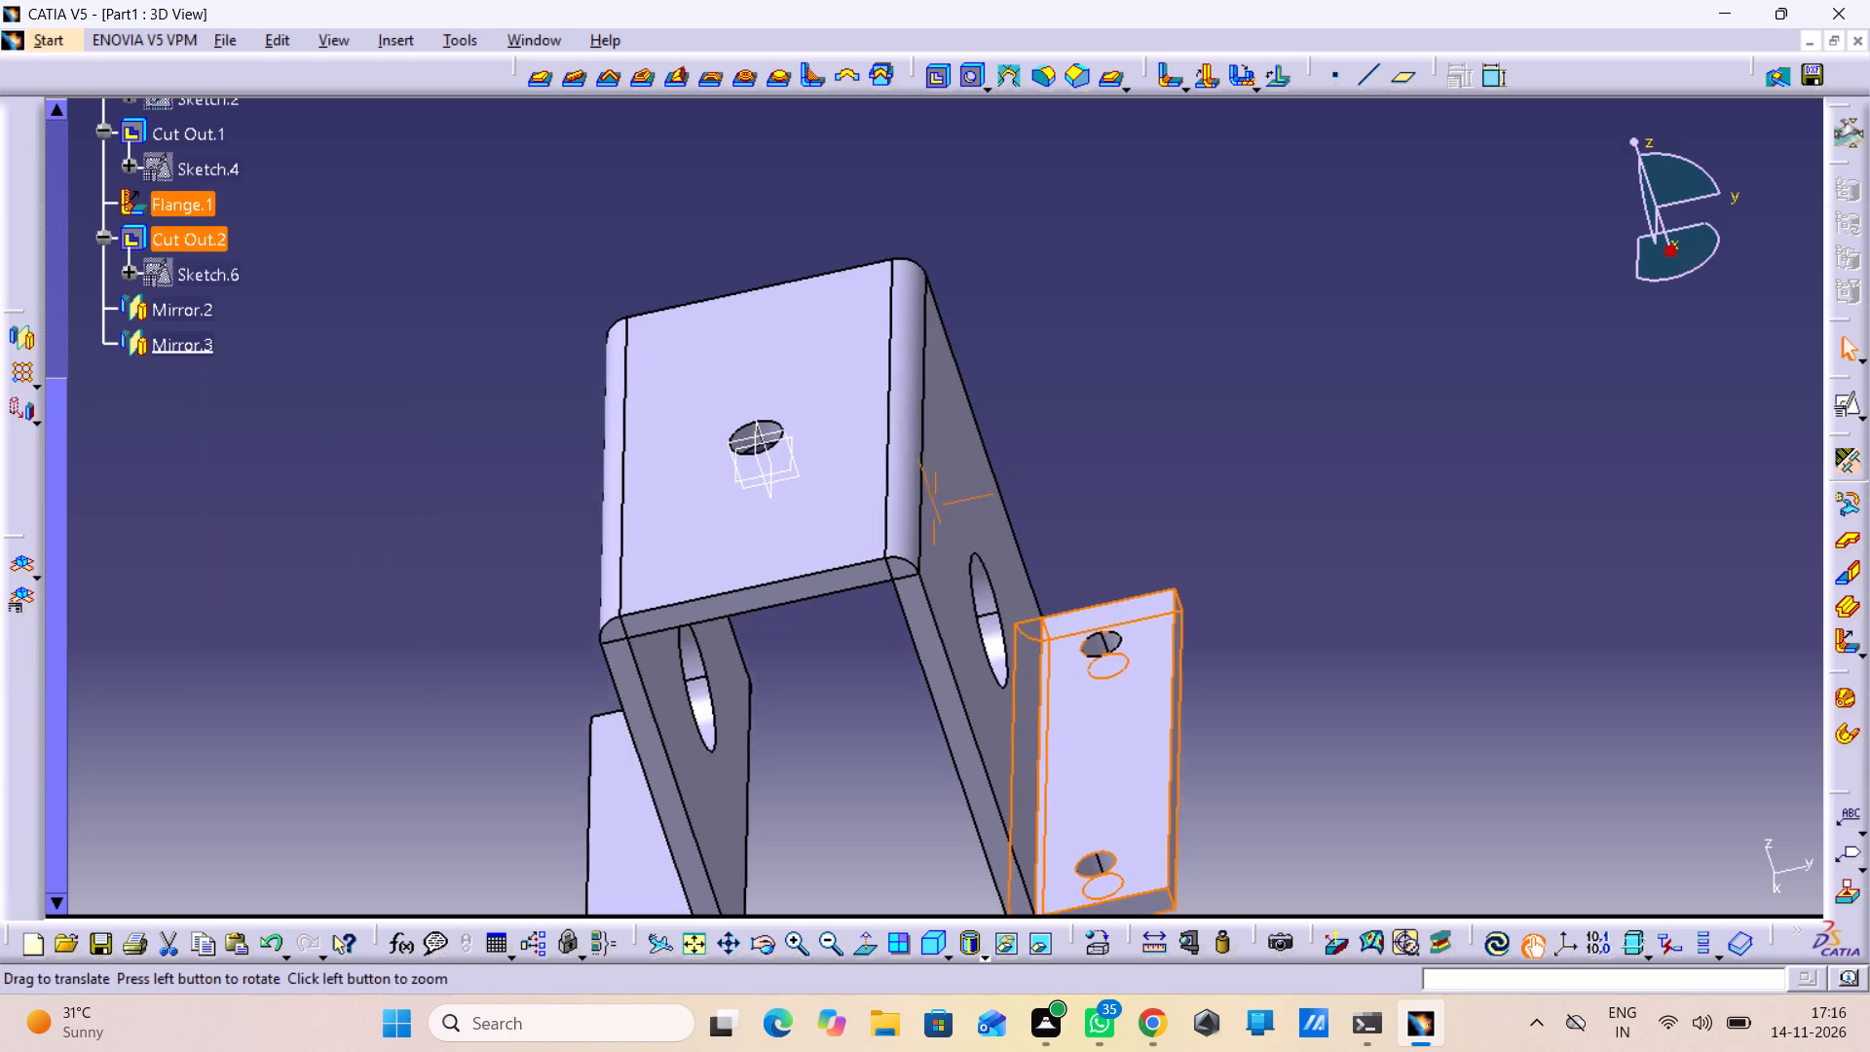
pyautogui.moveTo(1087, 577); pyautogui.dragTo(1138, 397, button='middle')
pyautogui.moveTo(1286, 717); pyautogui.dragTo(1297, 624, button='middle')
pyautogui.rightClick(1286, 720)
pyautogui.moveTo(1304, 613); pyautogui.dragTo(977, 658, button='middle')
pyautogui.scroll(-1, 1304, 613)
pyautogui.moveTo(1411, 634); pyautogui.dragTo(1419, 645)
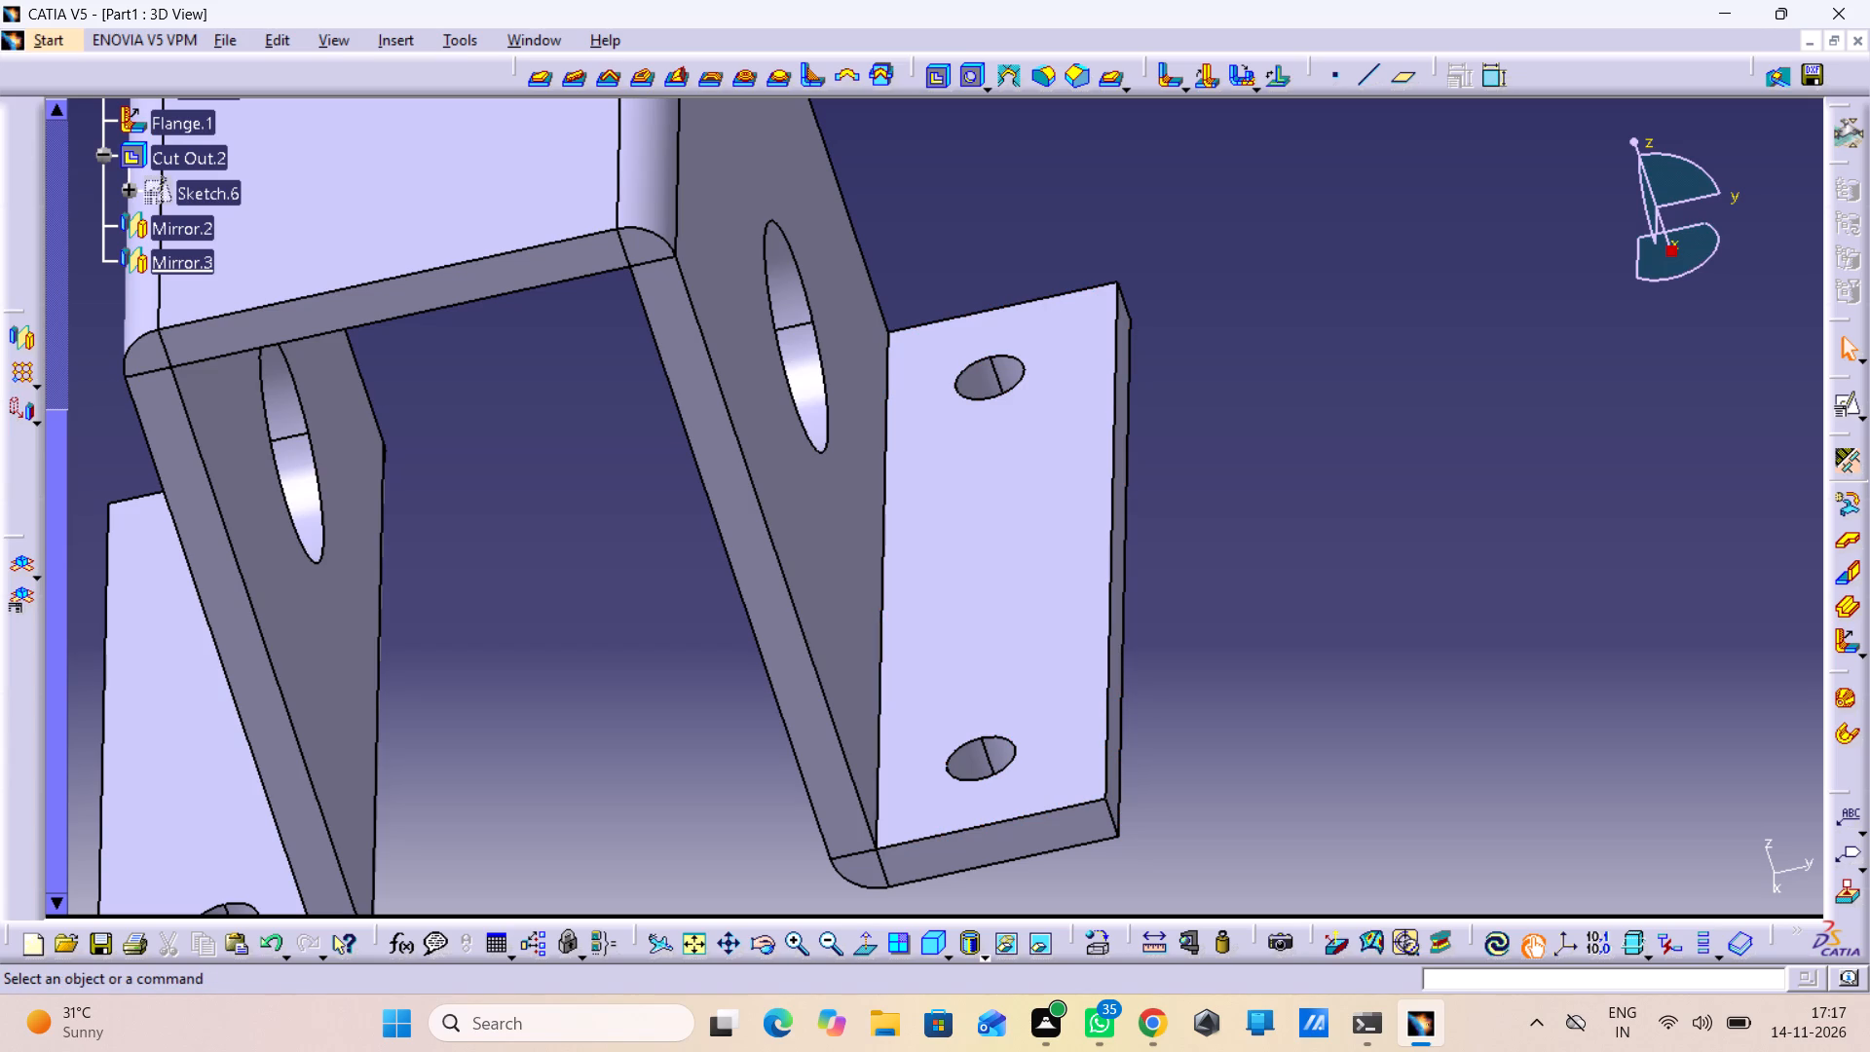
pyautogui.moveTo(1186, 638); pyautogui.dragTo(1186, 531, button='middle')
pyautogui.moveTo(1186, 638); pyautogui.dragTo(1186, 531, button='right')
pyautogui.moveTo(1074, 692); pyautogui.dragTo(1096, 859, button='middle')
pyautogui.scroll(-1, 1072, 693)
pyautogui.moveTo(1072, 733); pyautogui.dragTo(1096, 859, button='right')
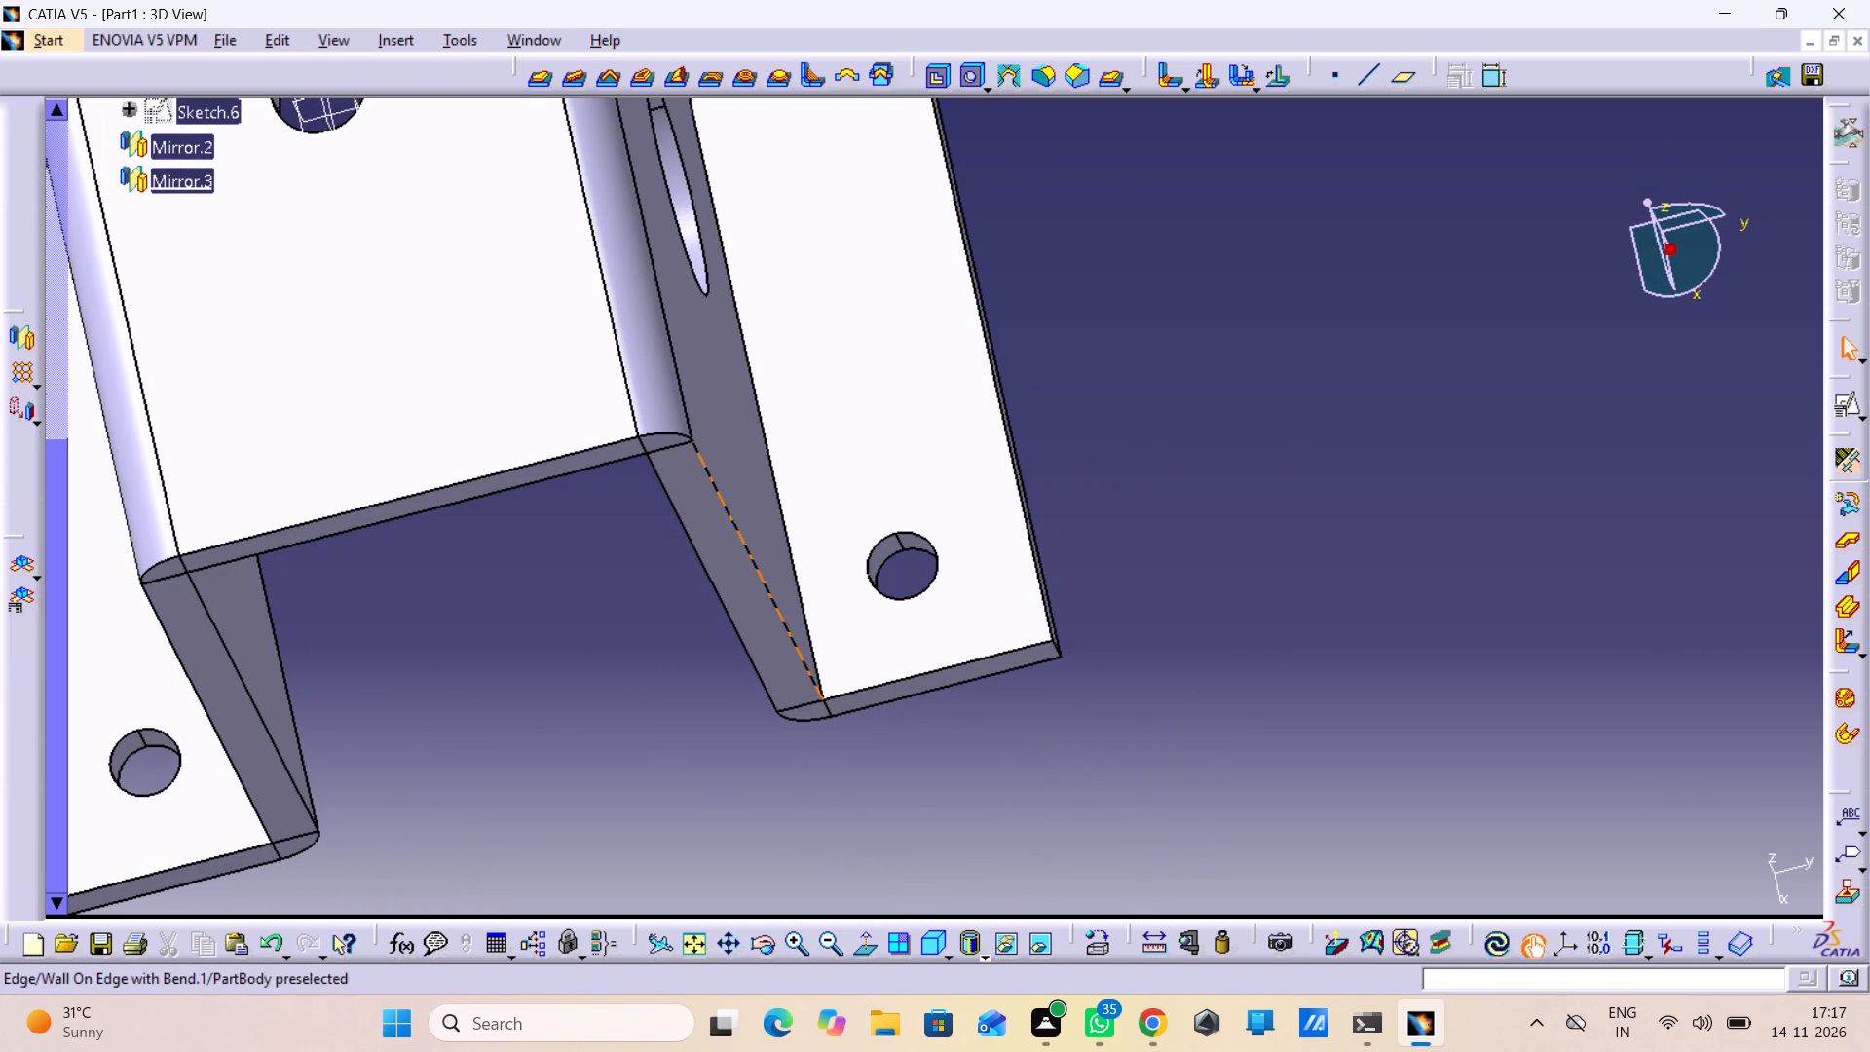
pyautogui.rightClick(965, 536)
pyautogui.click(1140, 607)
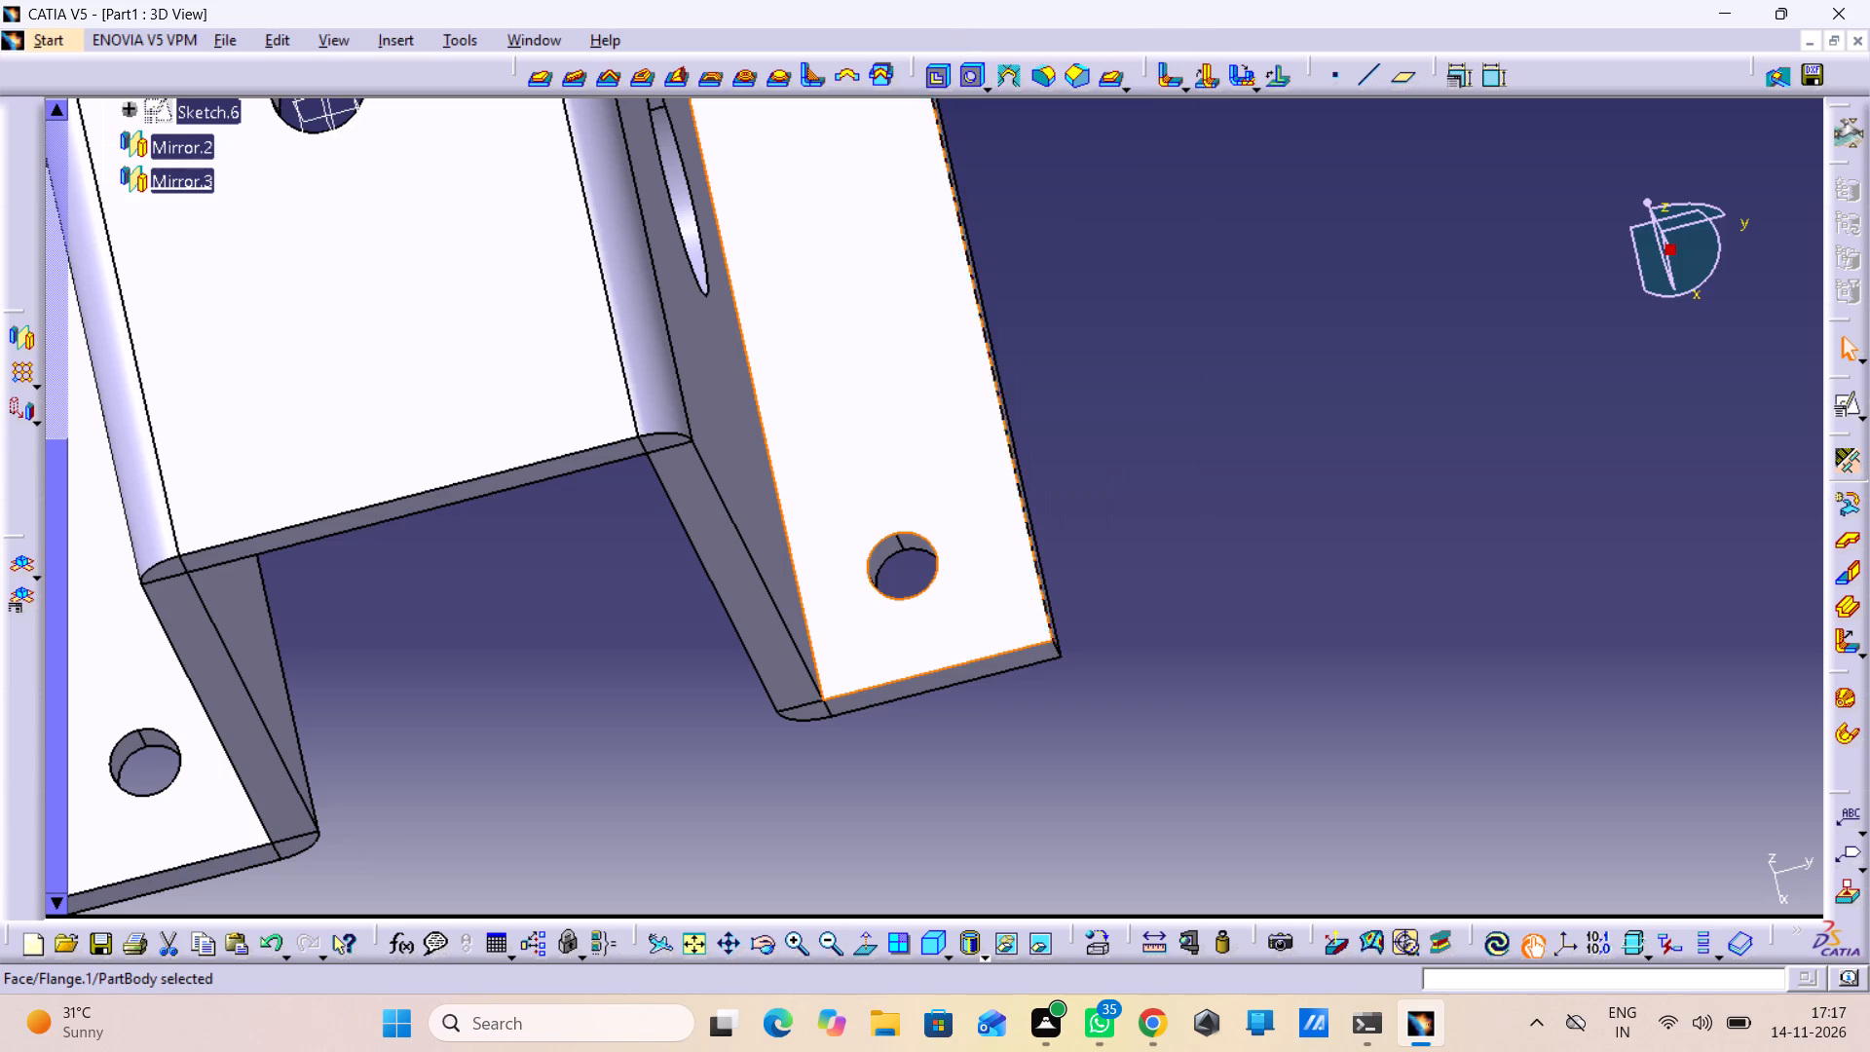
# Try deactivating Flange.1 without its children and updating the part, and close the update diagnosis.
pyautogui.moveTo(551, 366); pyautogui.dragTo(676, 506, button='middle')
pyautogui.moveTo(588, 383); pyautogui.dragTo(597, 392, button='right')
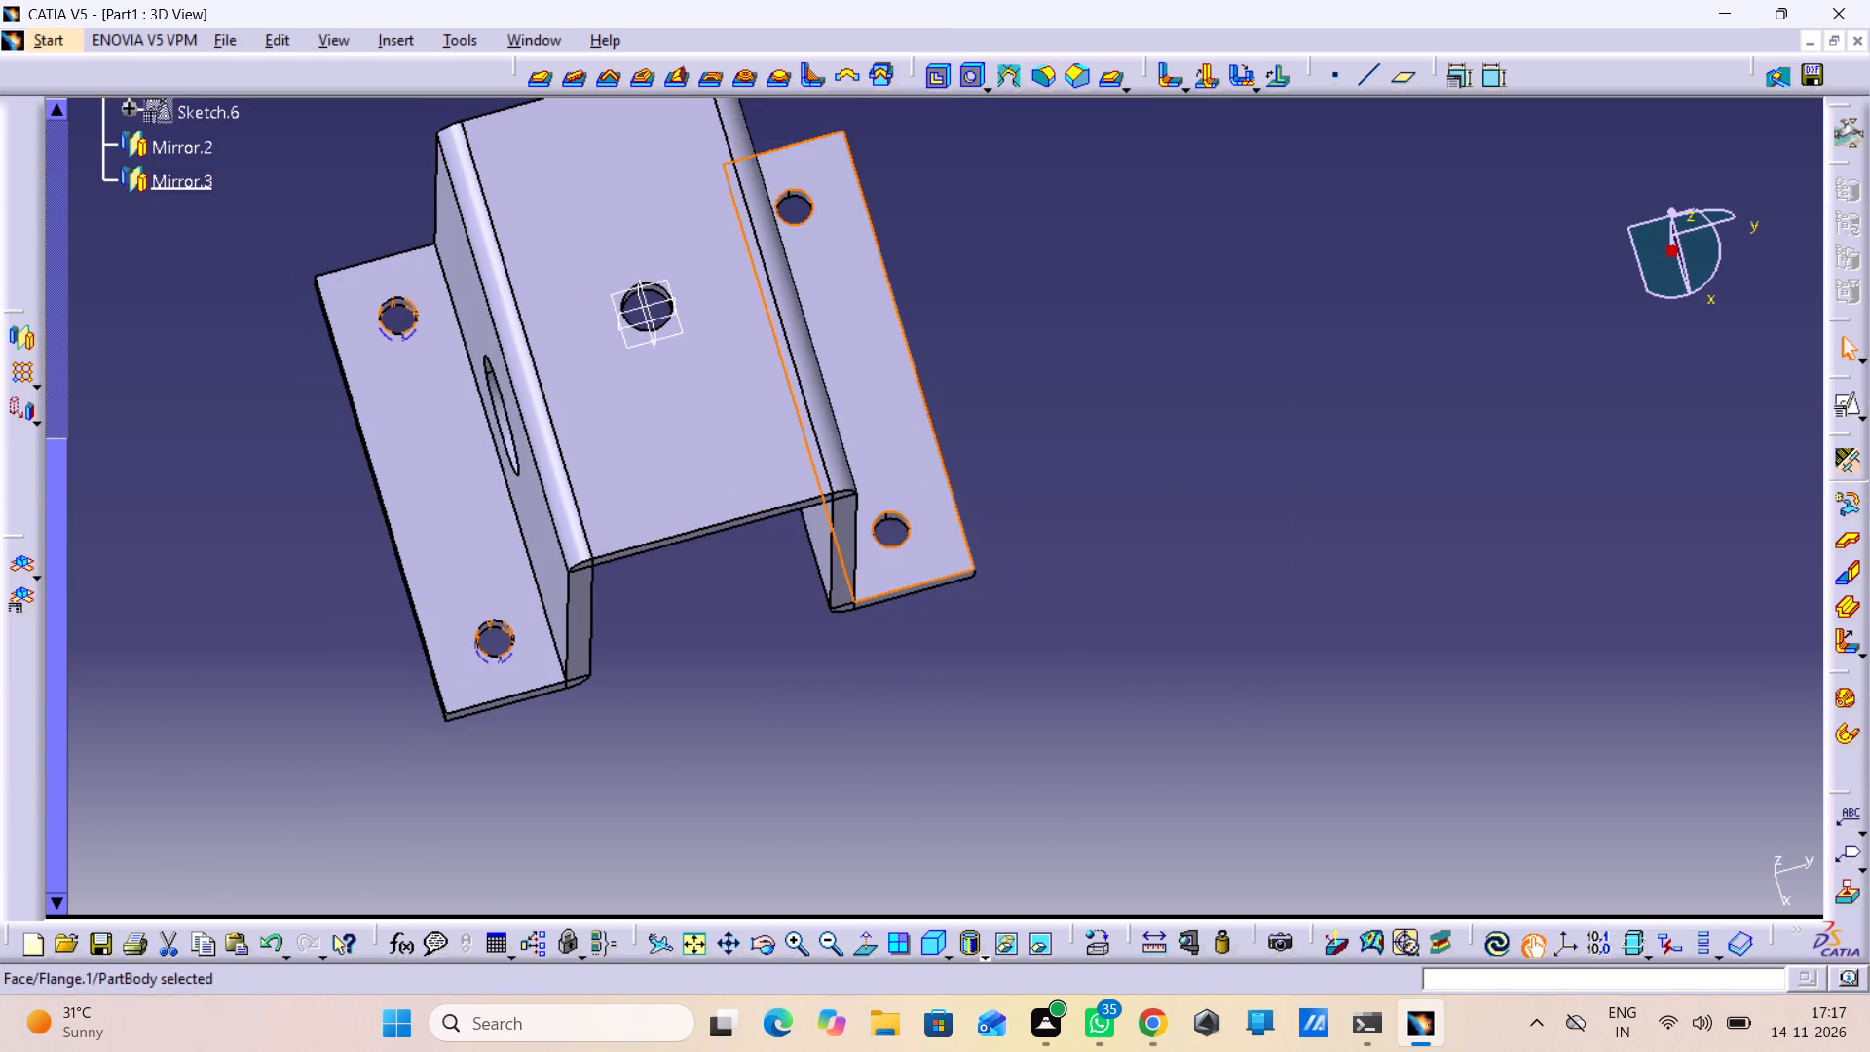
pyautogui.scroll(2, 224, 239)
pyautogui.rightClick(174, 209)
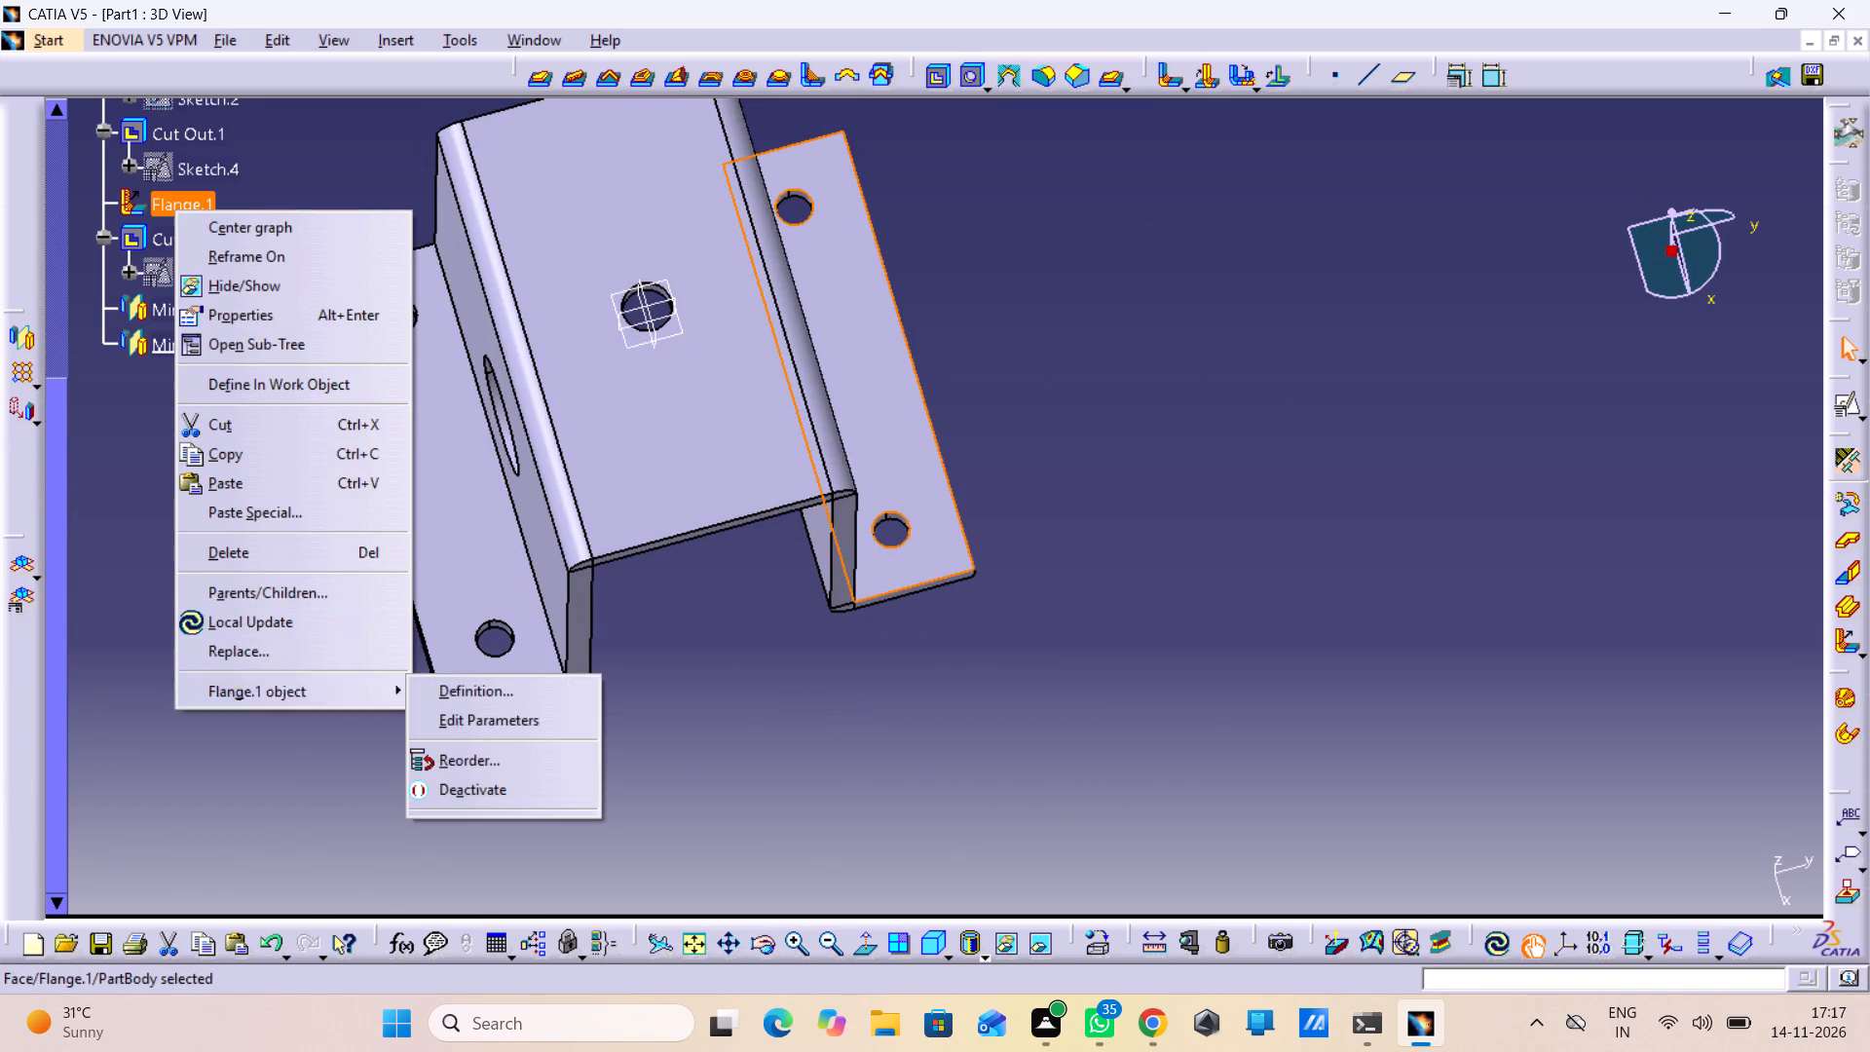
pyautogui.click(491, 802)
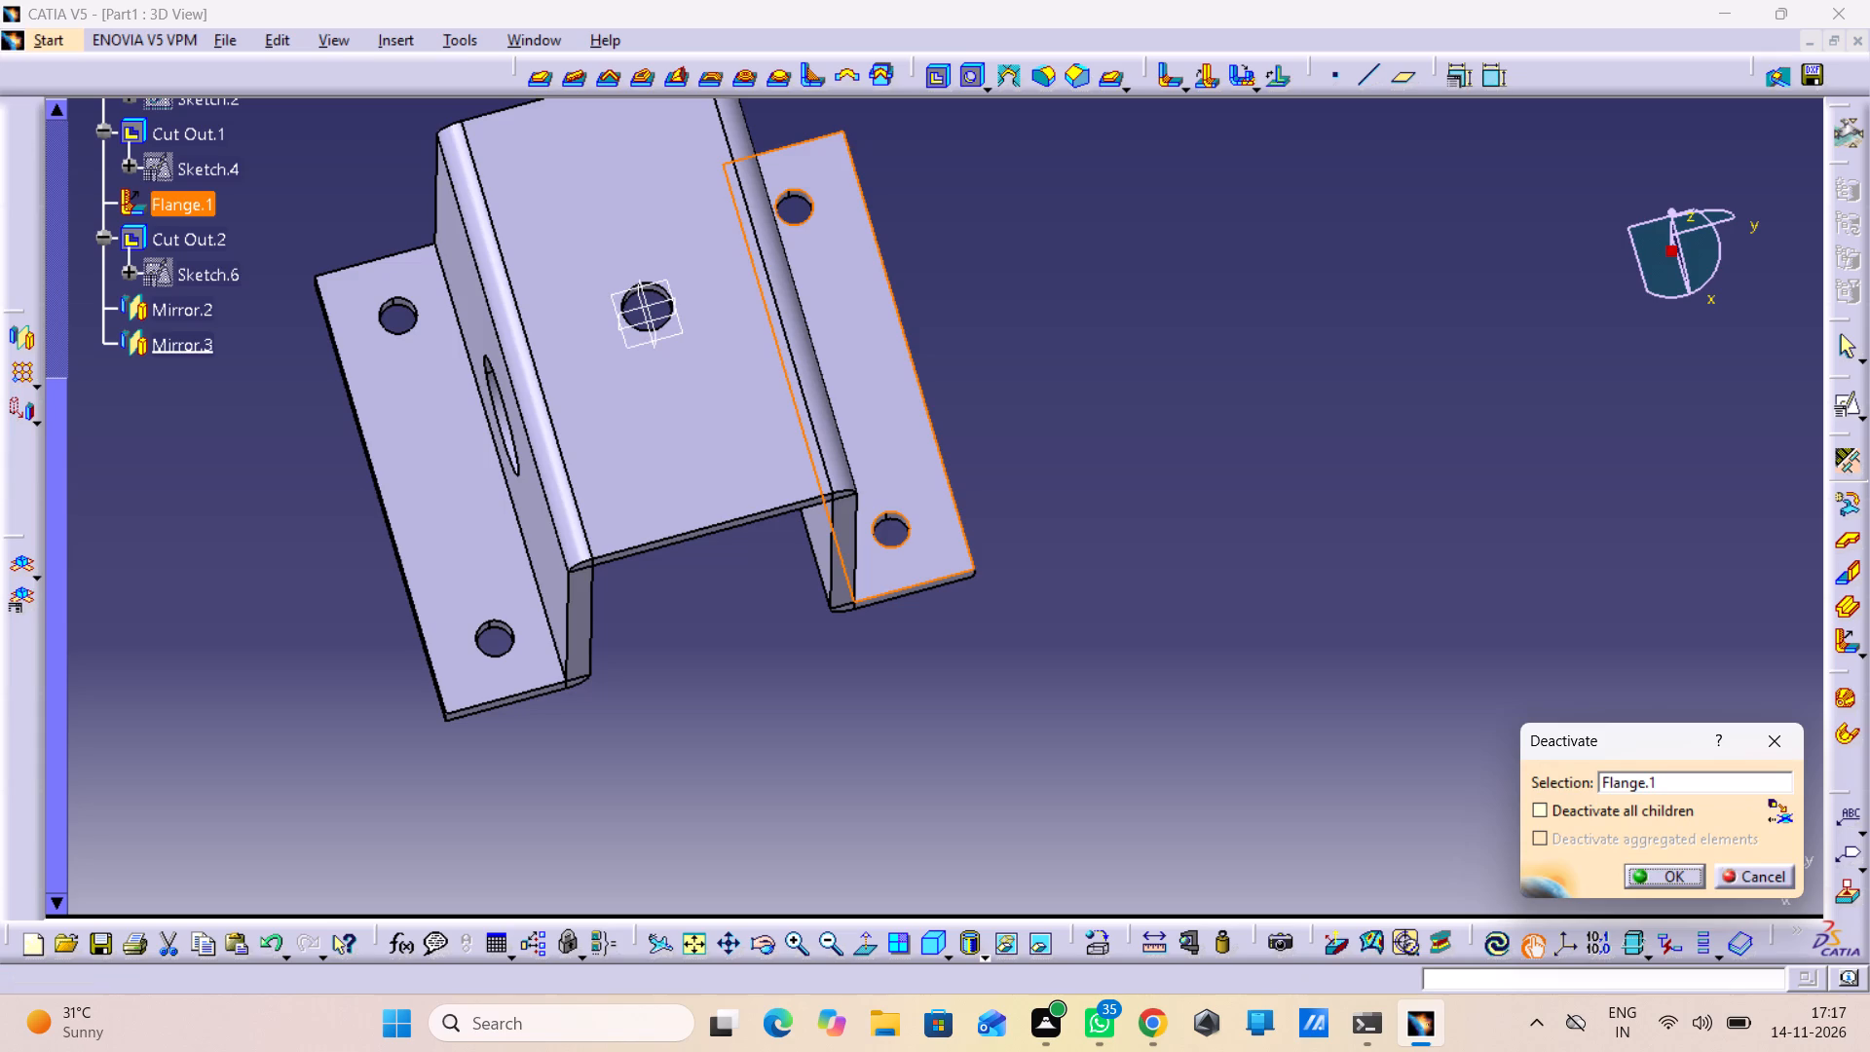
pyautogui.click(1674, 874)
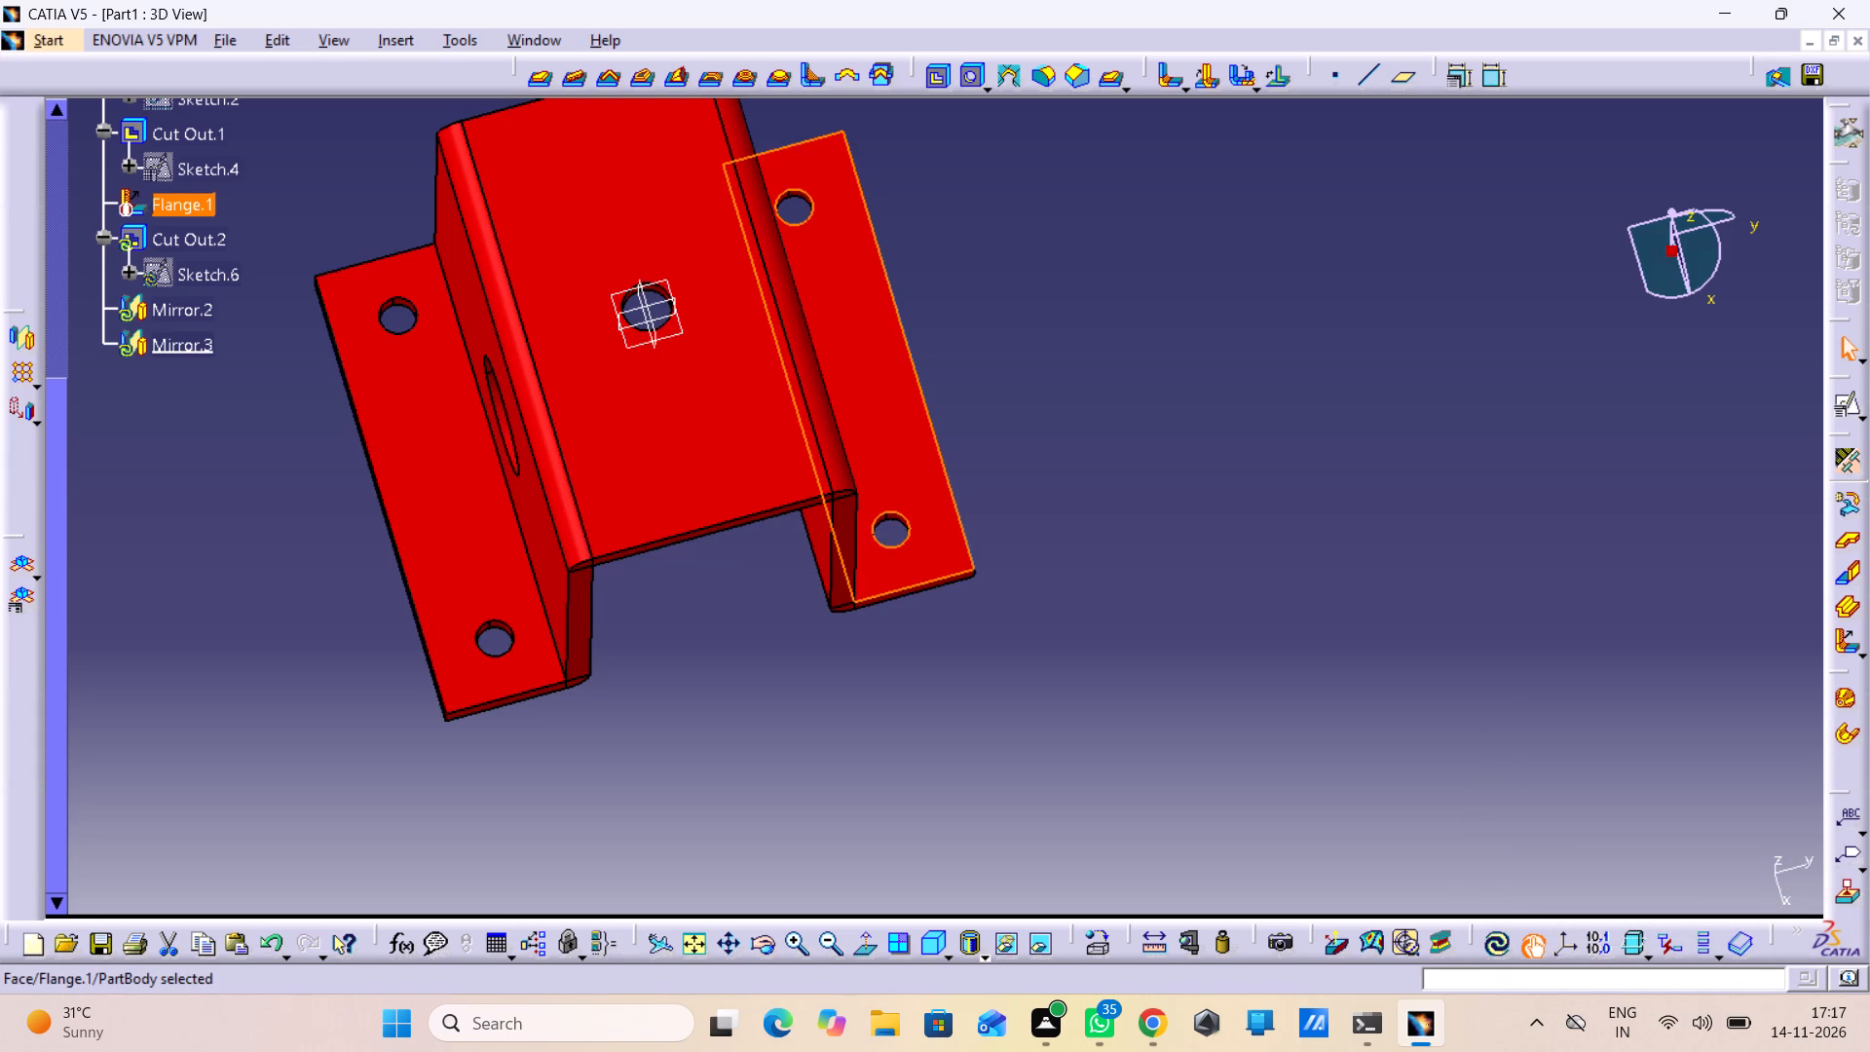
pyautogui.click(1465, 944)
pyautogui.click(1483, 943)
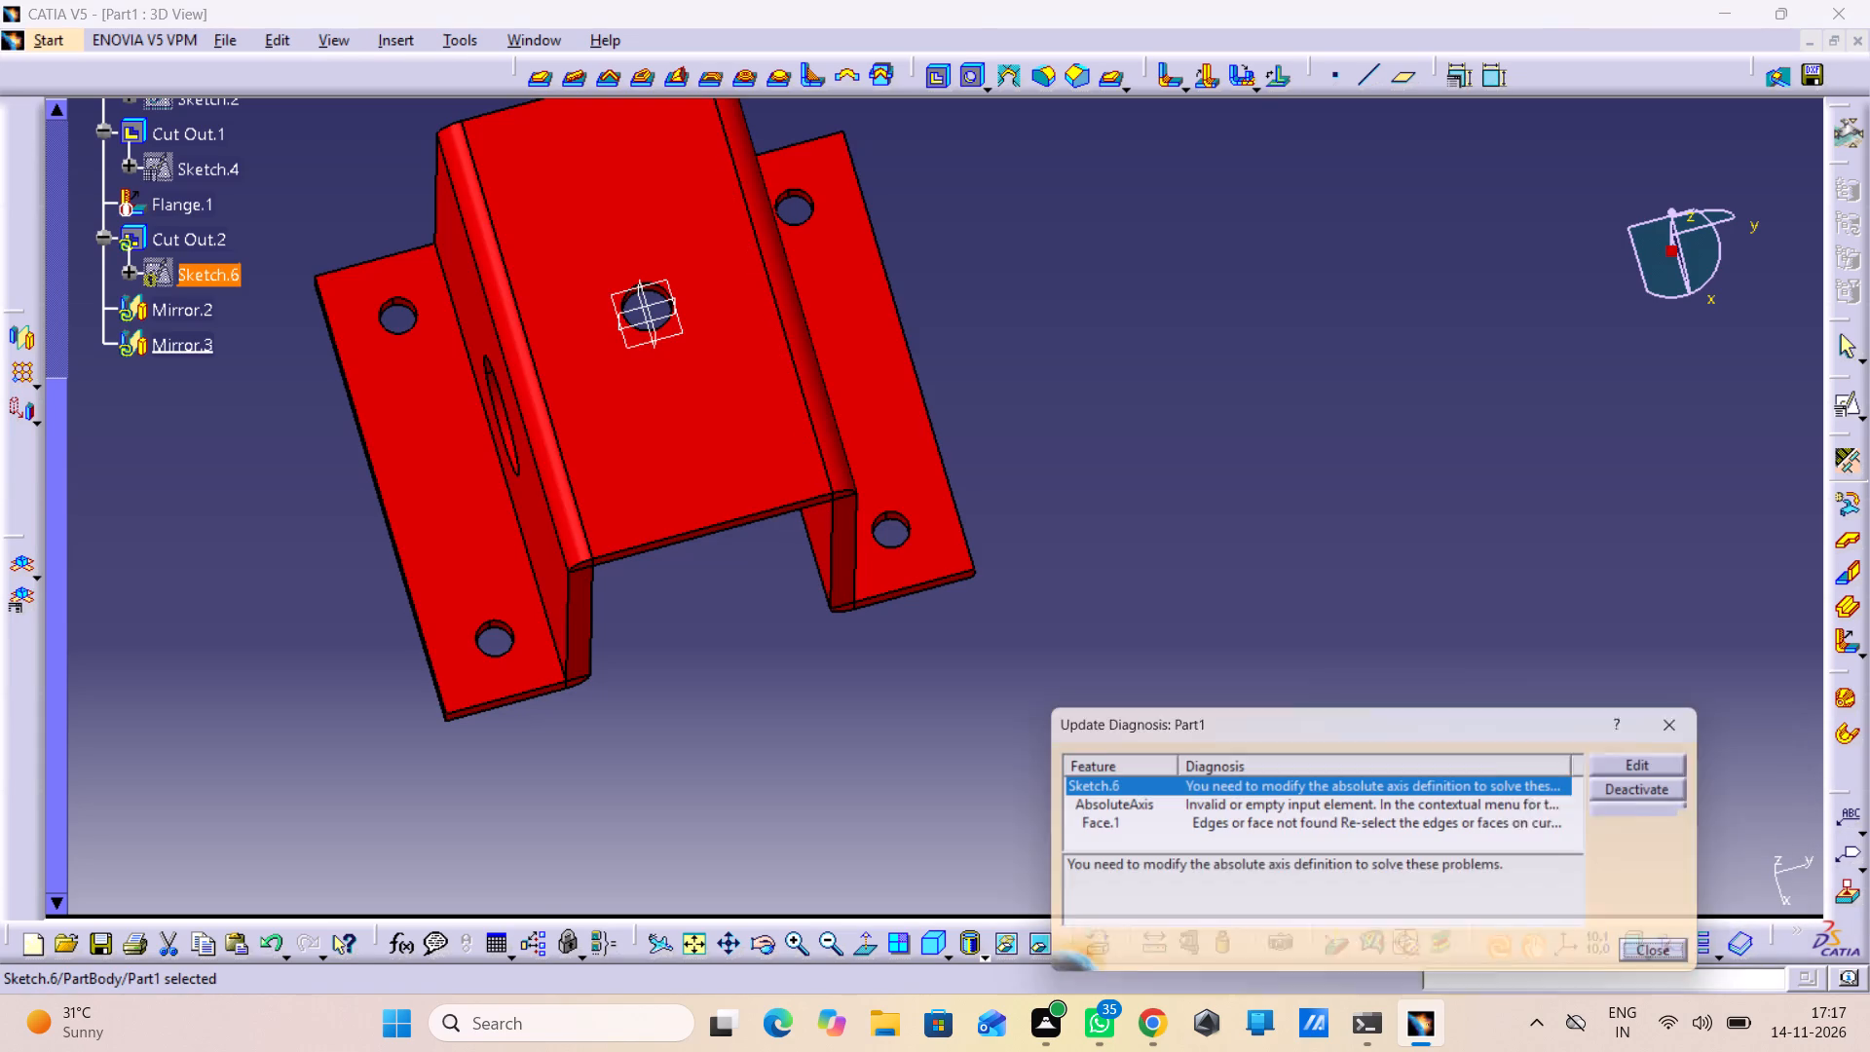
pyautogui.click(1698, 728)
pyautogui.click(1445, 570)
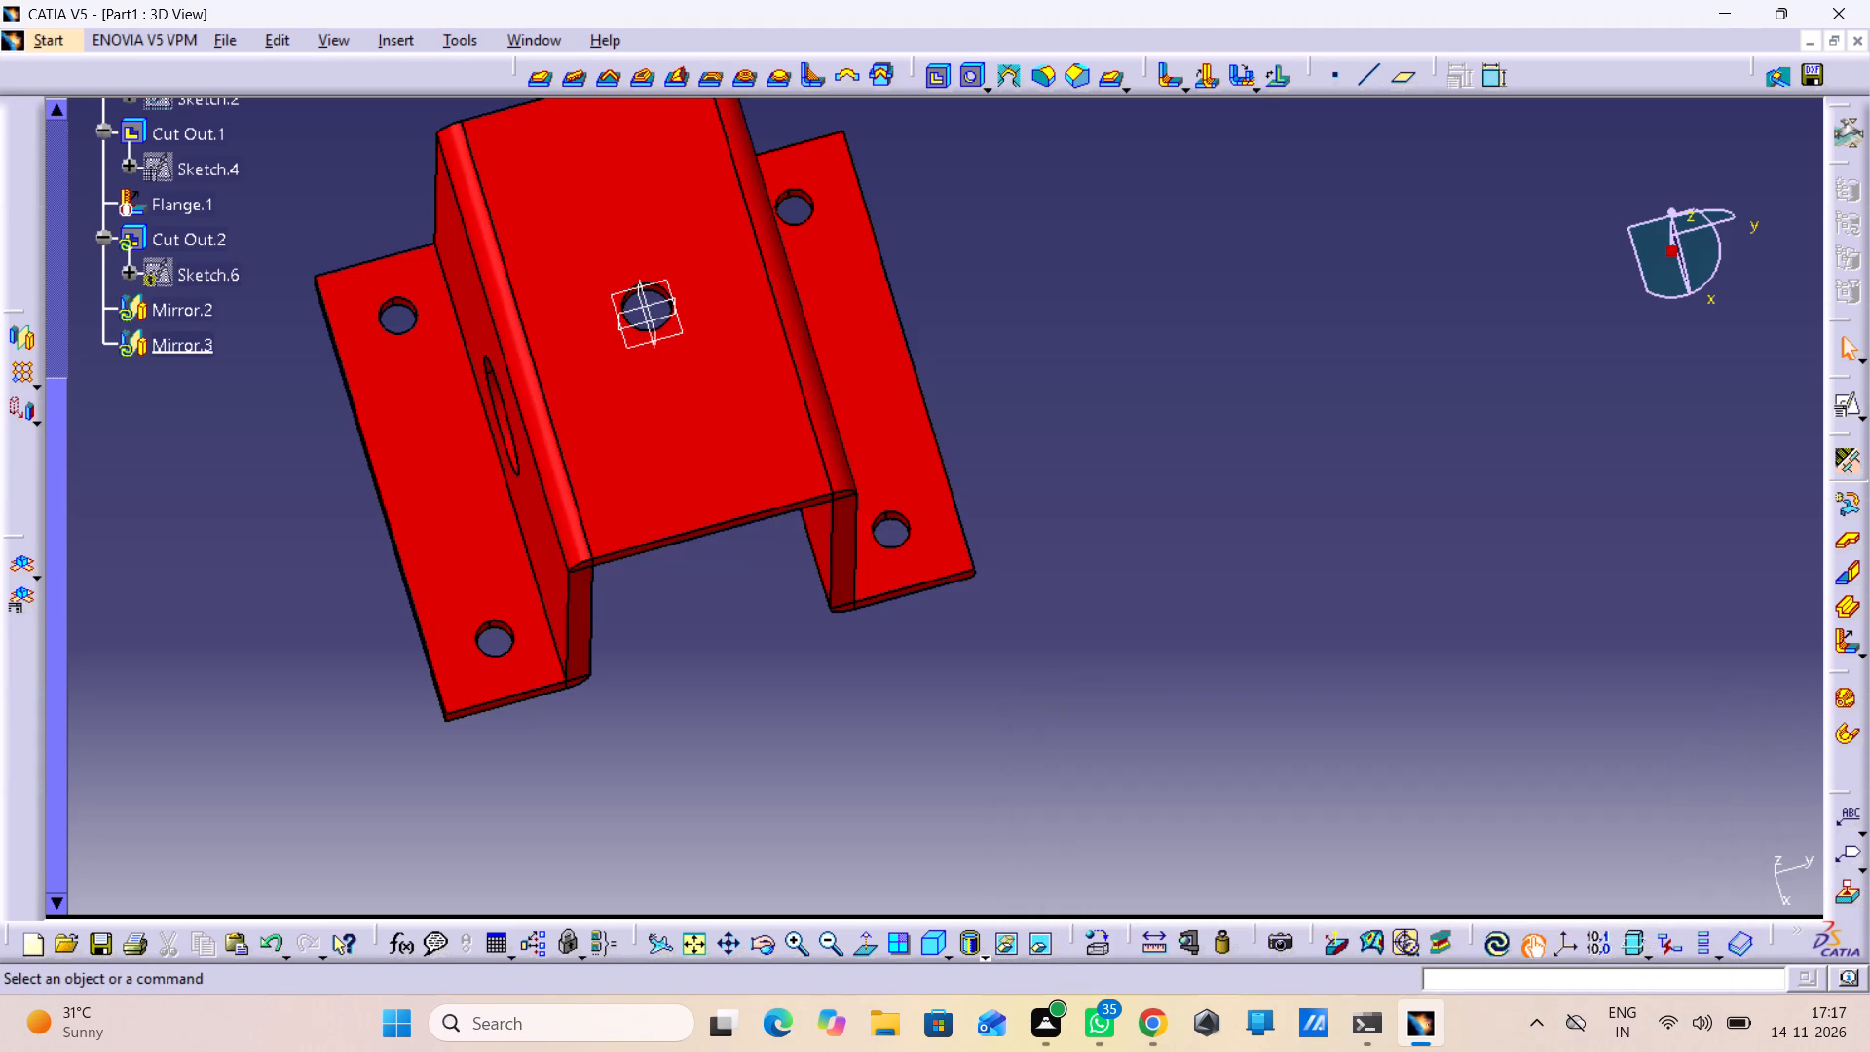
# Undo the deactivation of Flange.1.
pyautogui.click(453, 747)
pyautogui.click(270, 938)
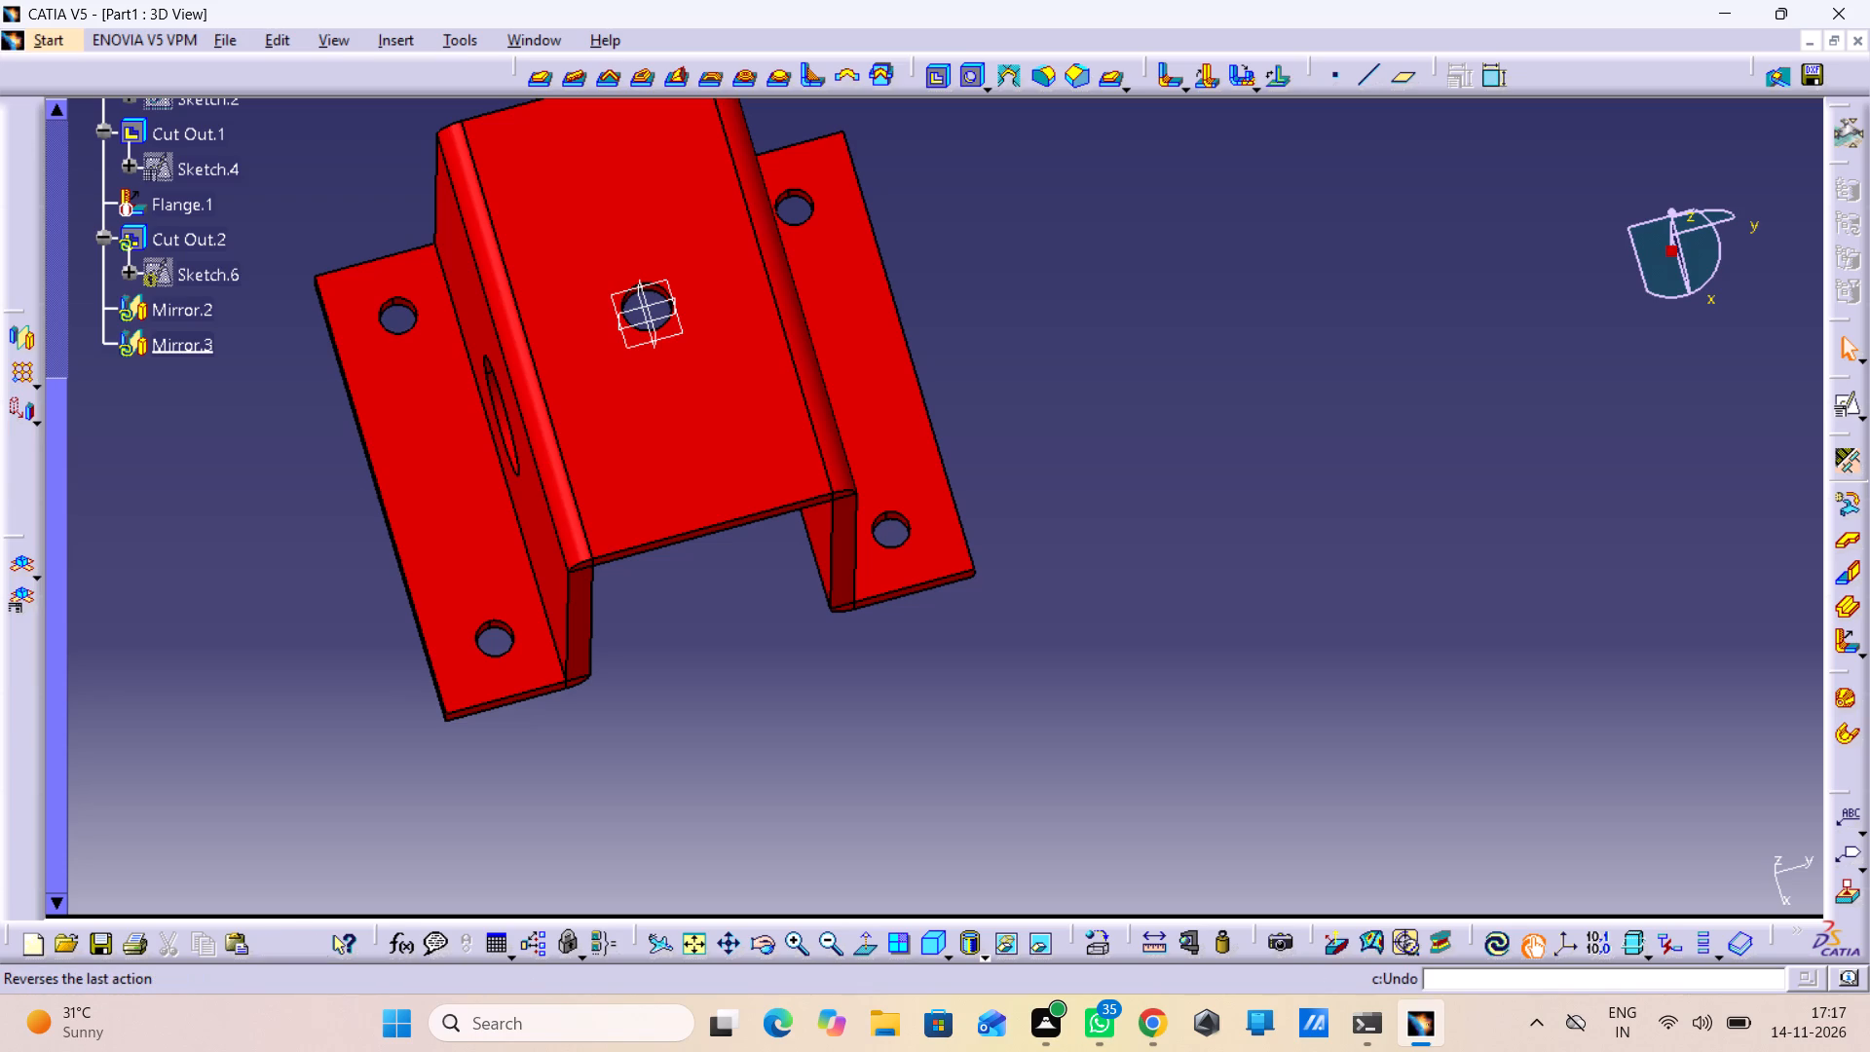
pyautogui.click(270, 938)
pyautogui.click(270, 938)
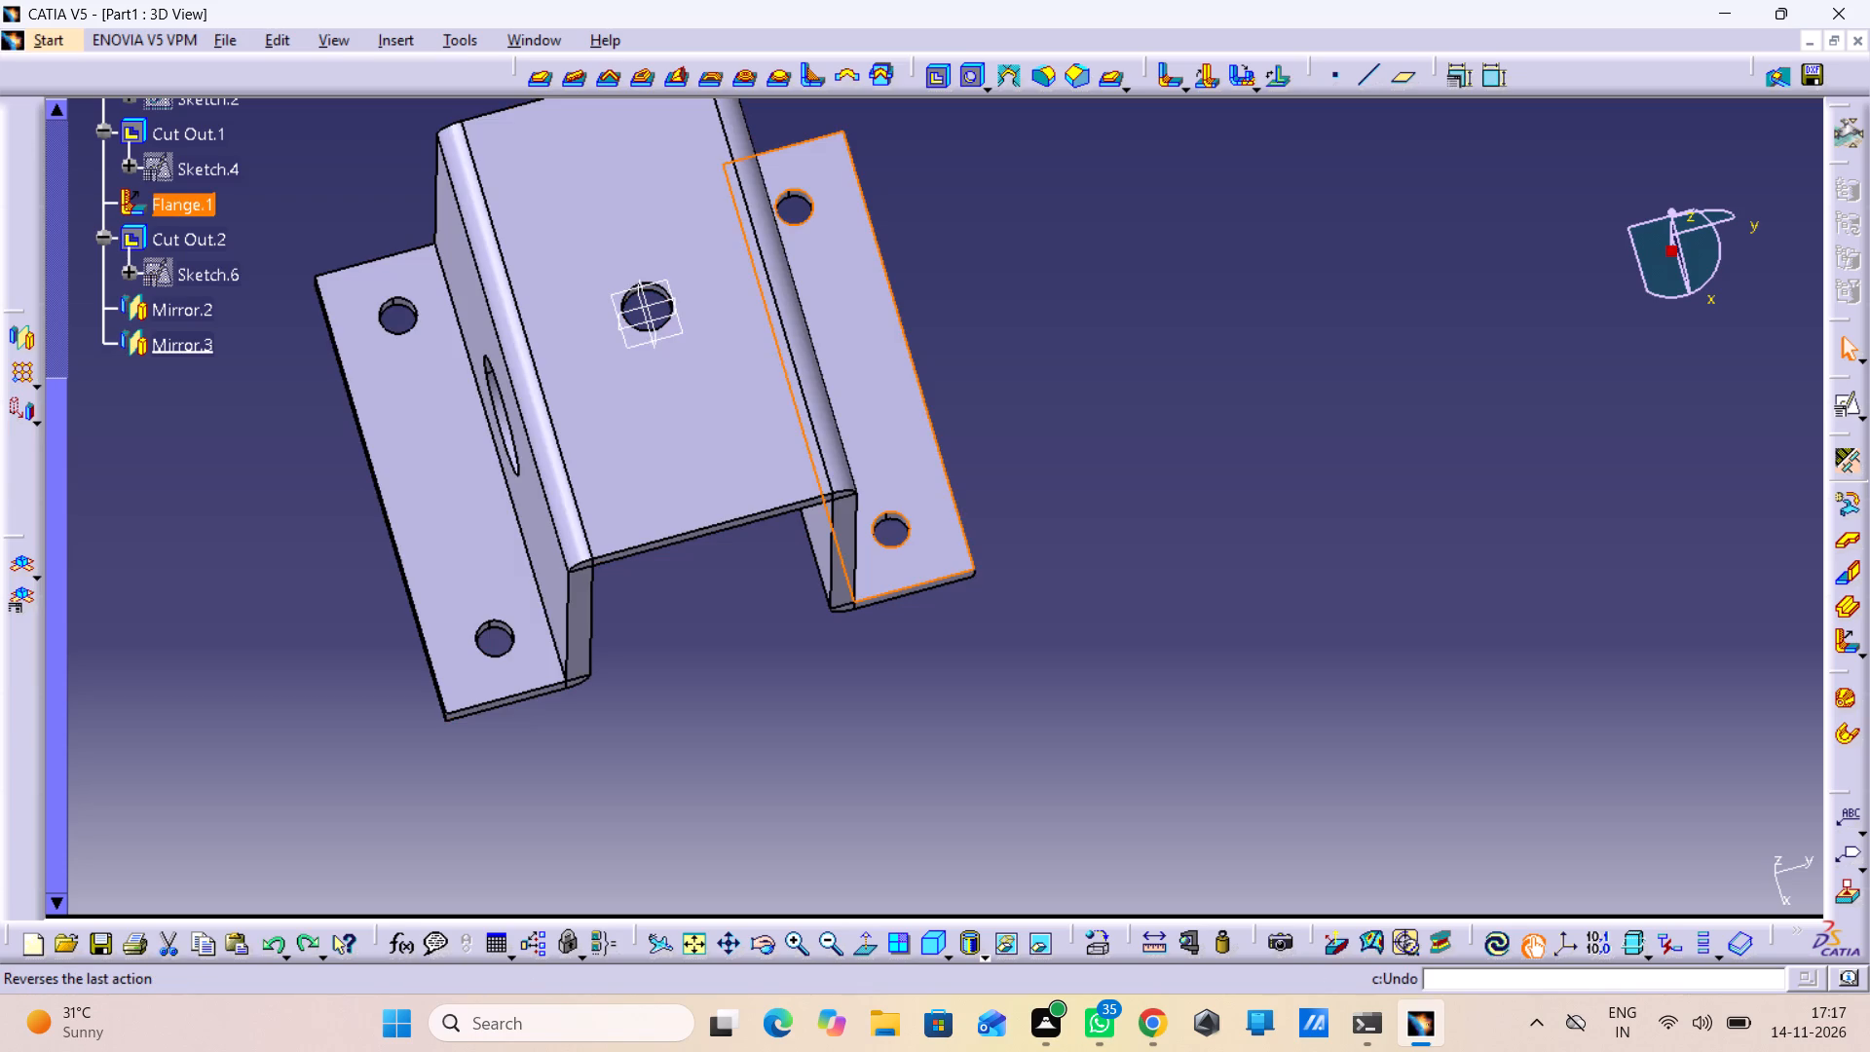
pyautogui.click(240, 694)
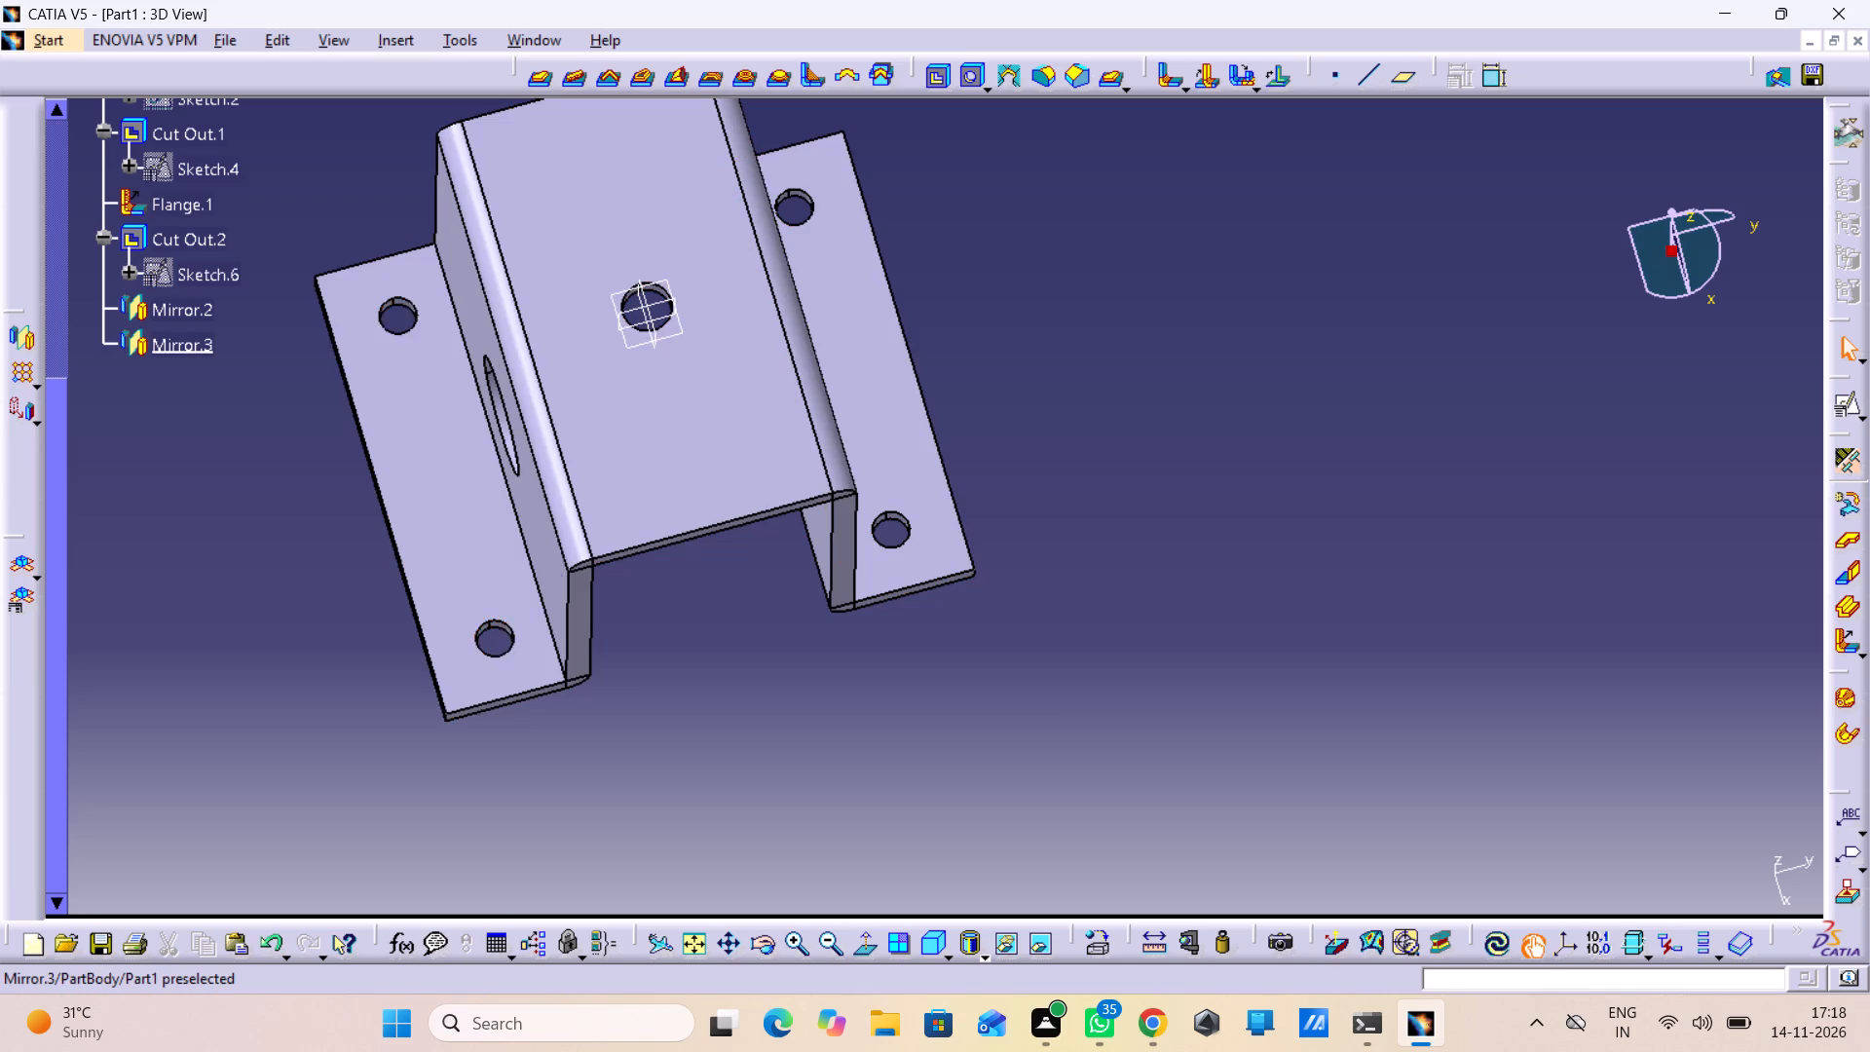
# Delete Mirror.3 with the mirrored flange holes, and Mirror.2 with the mirrored flange.
pyautogui.rightClick(168, 339)
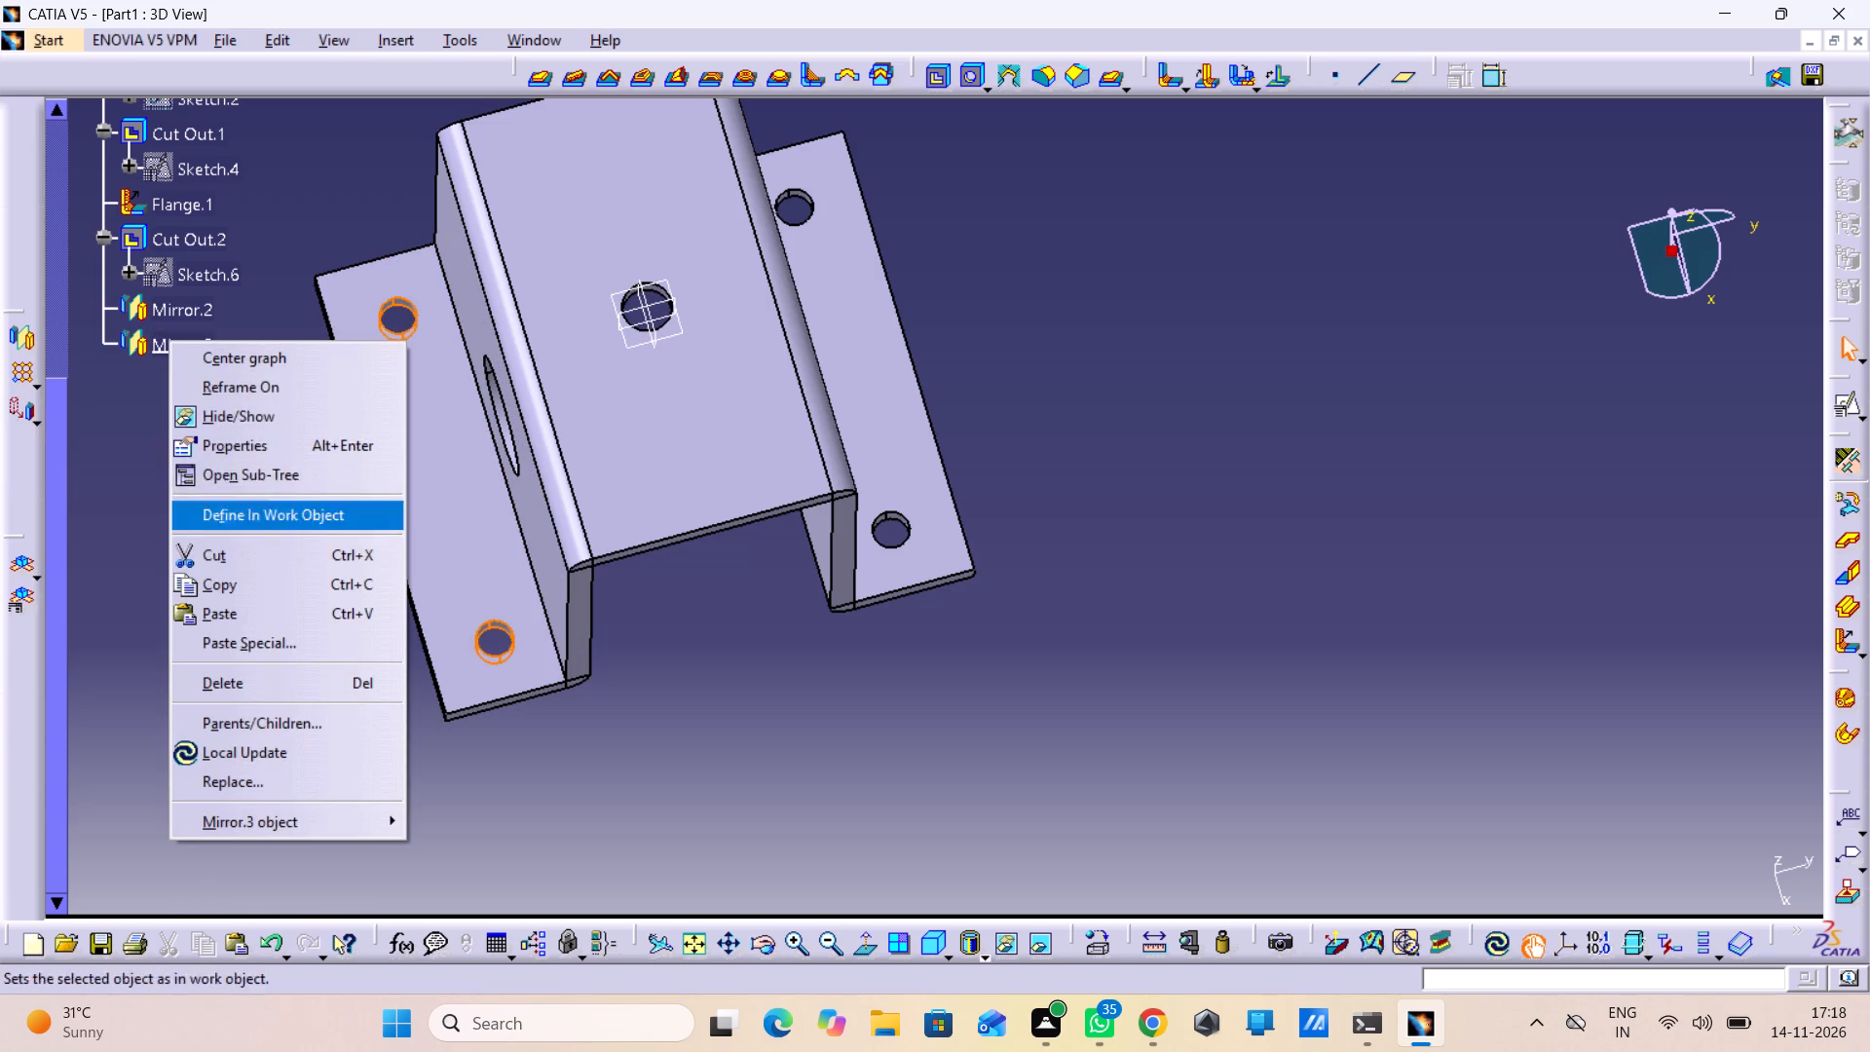
pyautogui.click(290, 686)
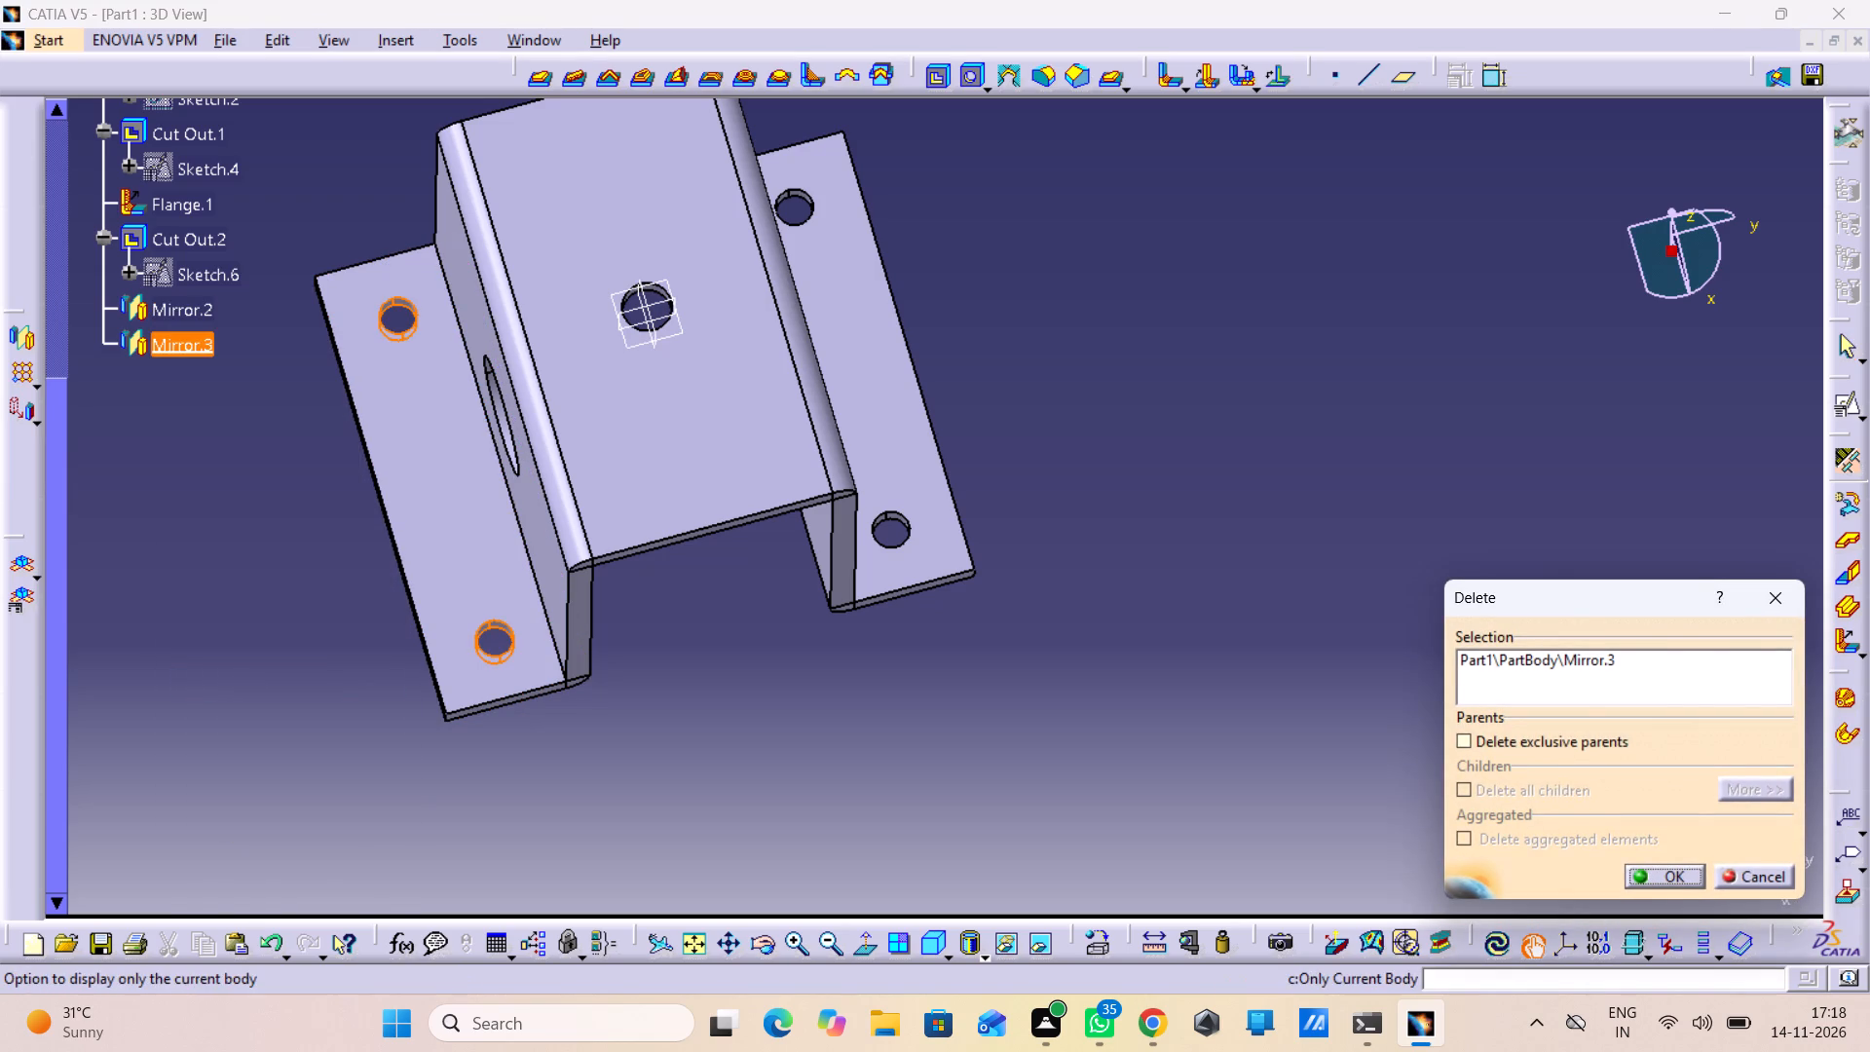
pyautogui.click(1684, 865)
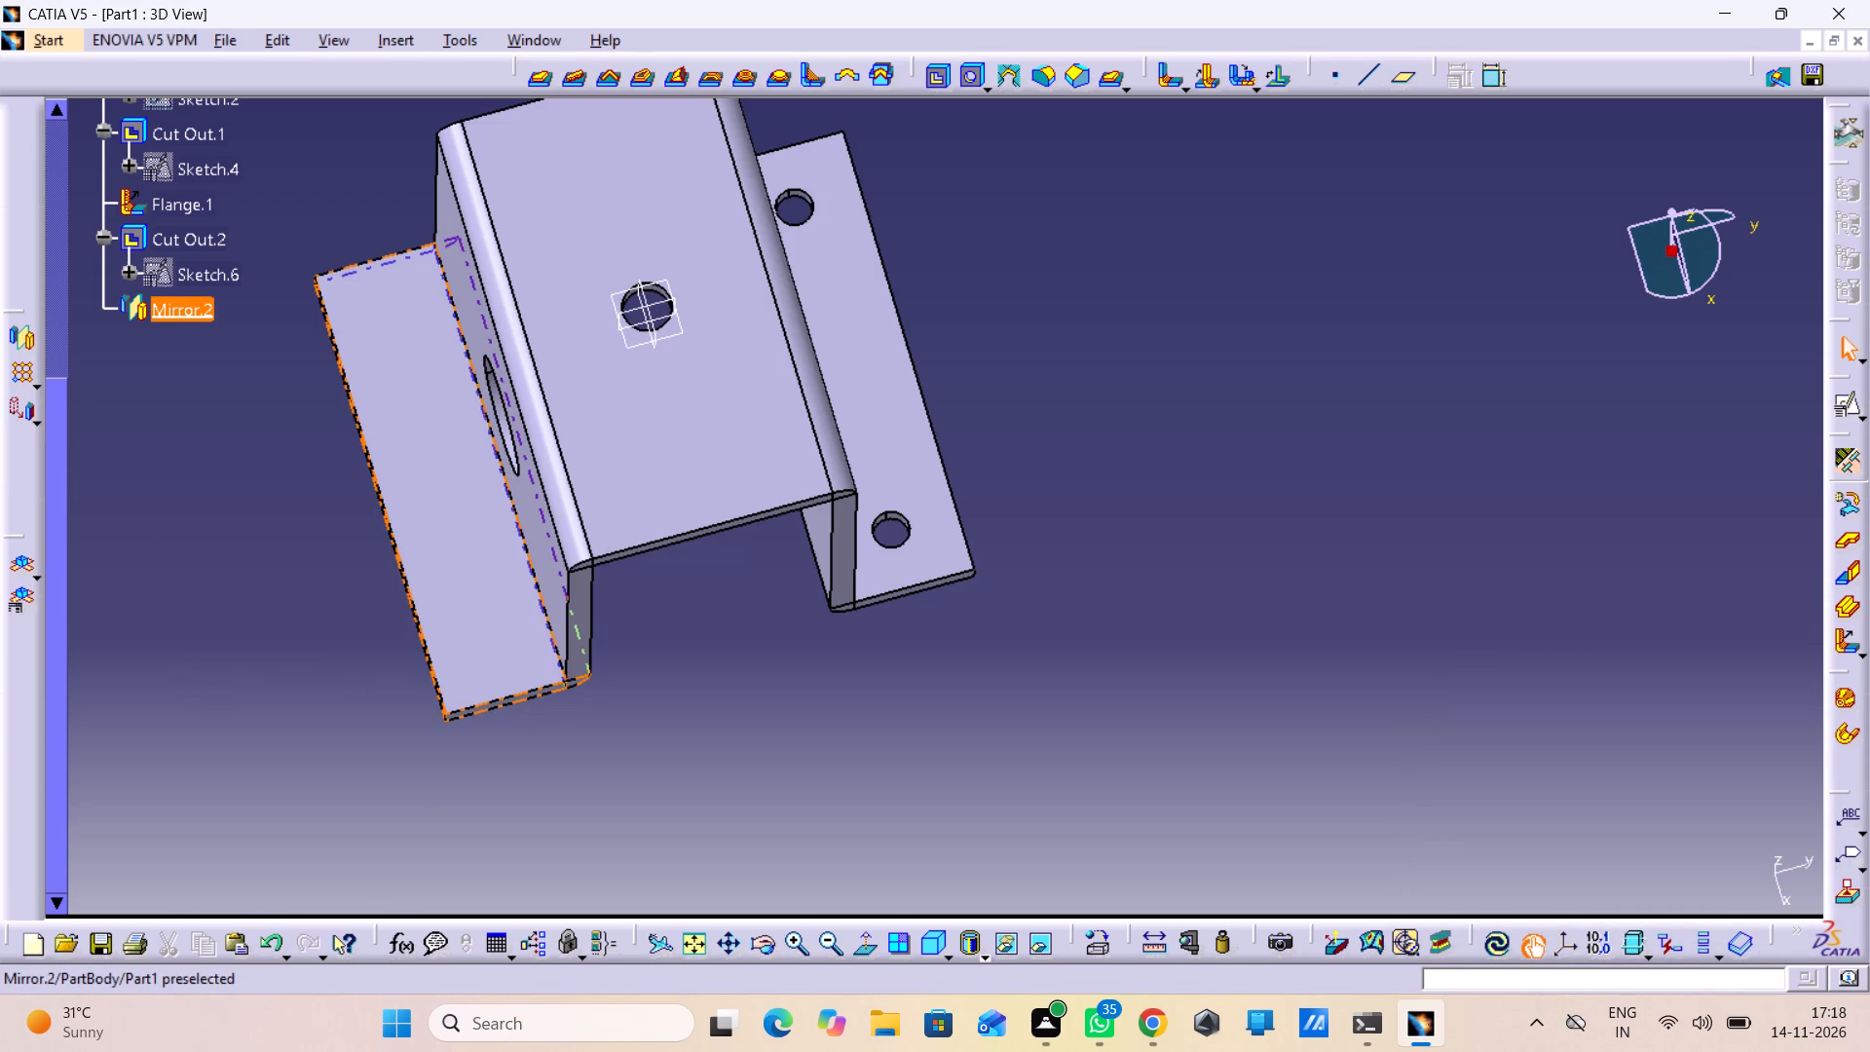
pyautogui.rightClick(186, 314)
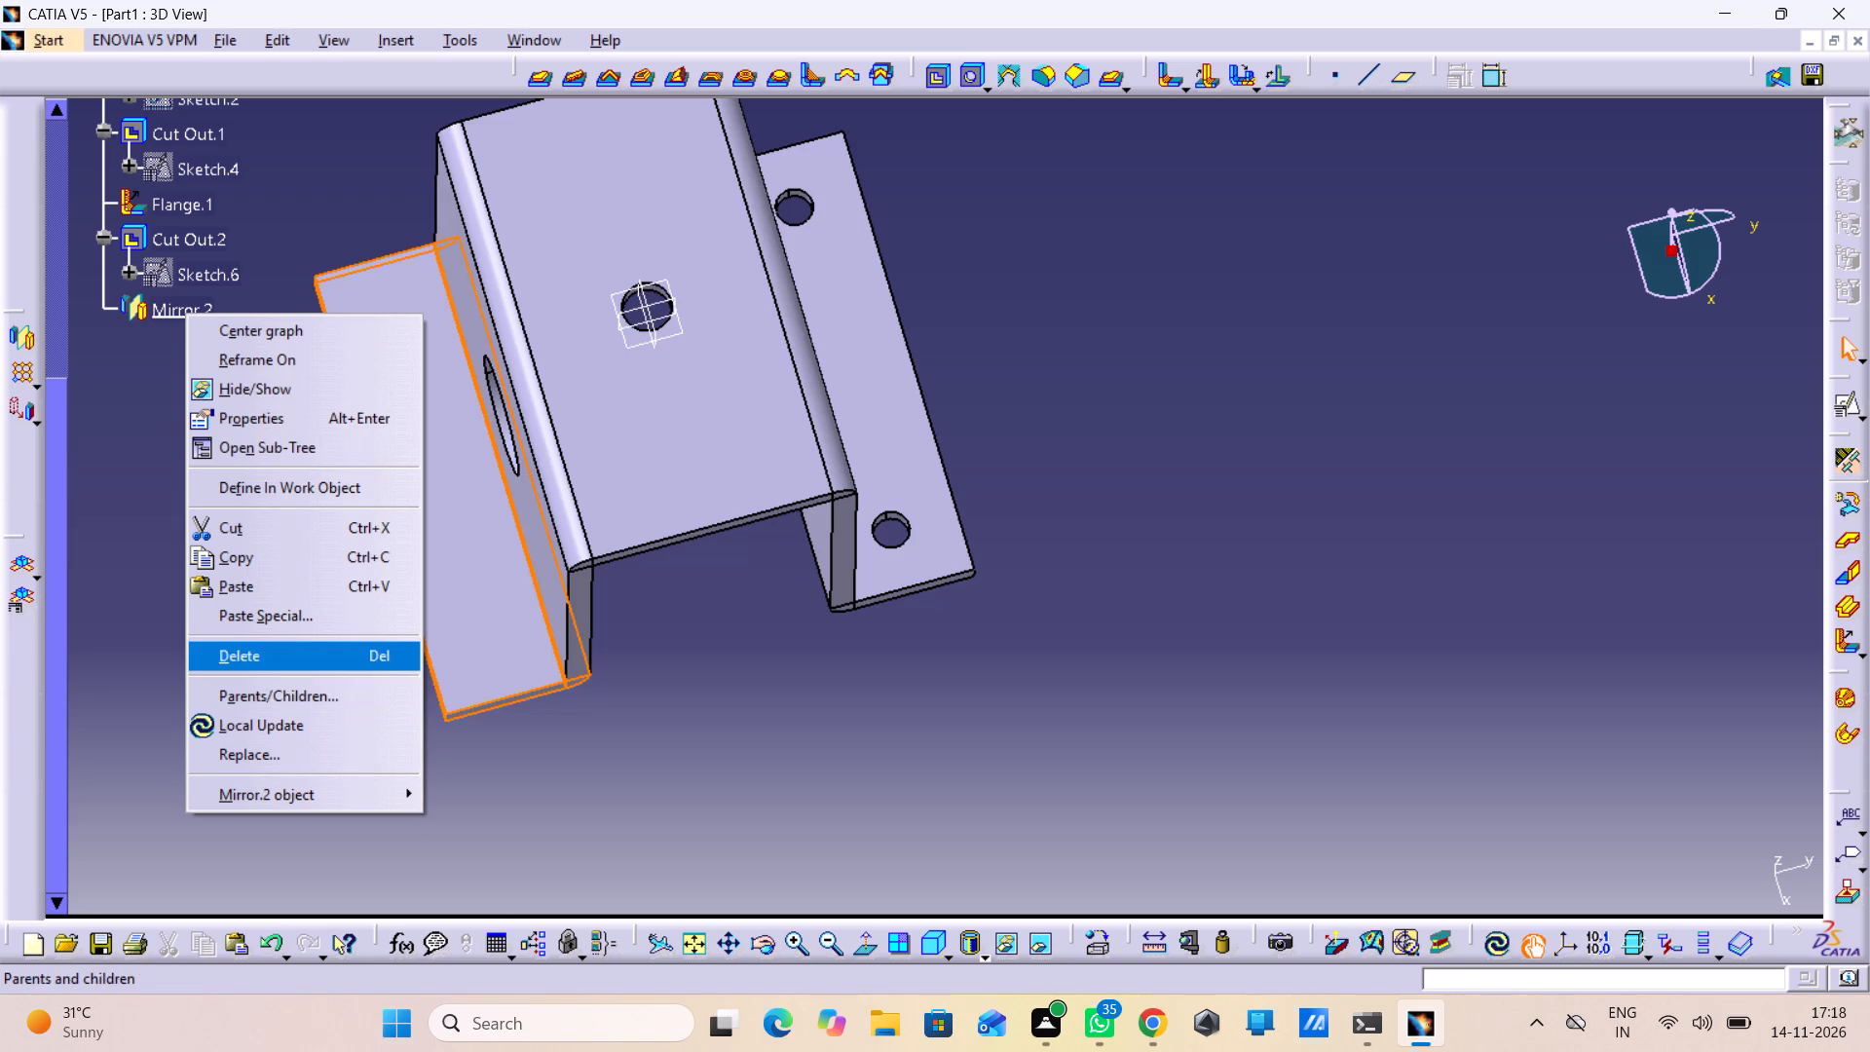
pyautogui.click(271, 643)
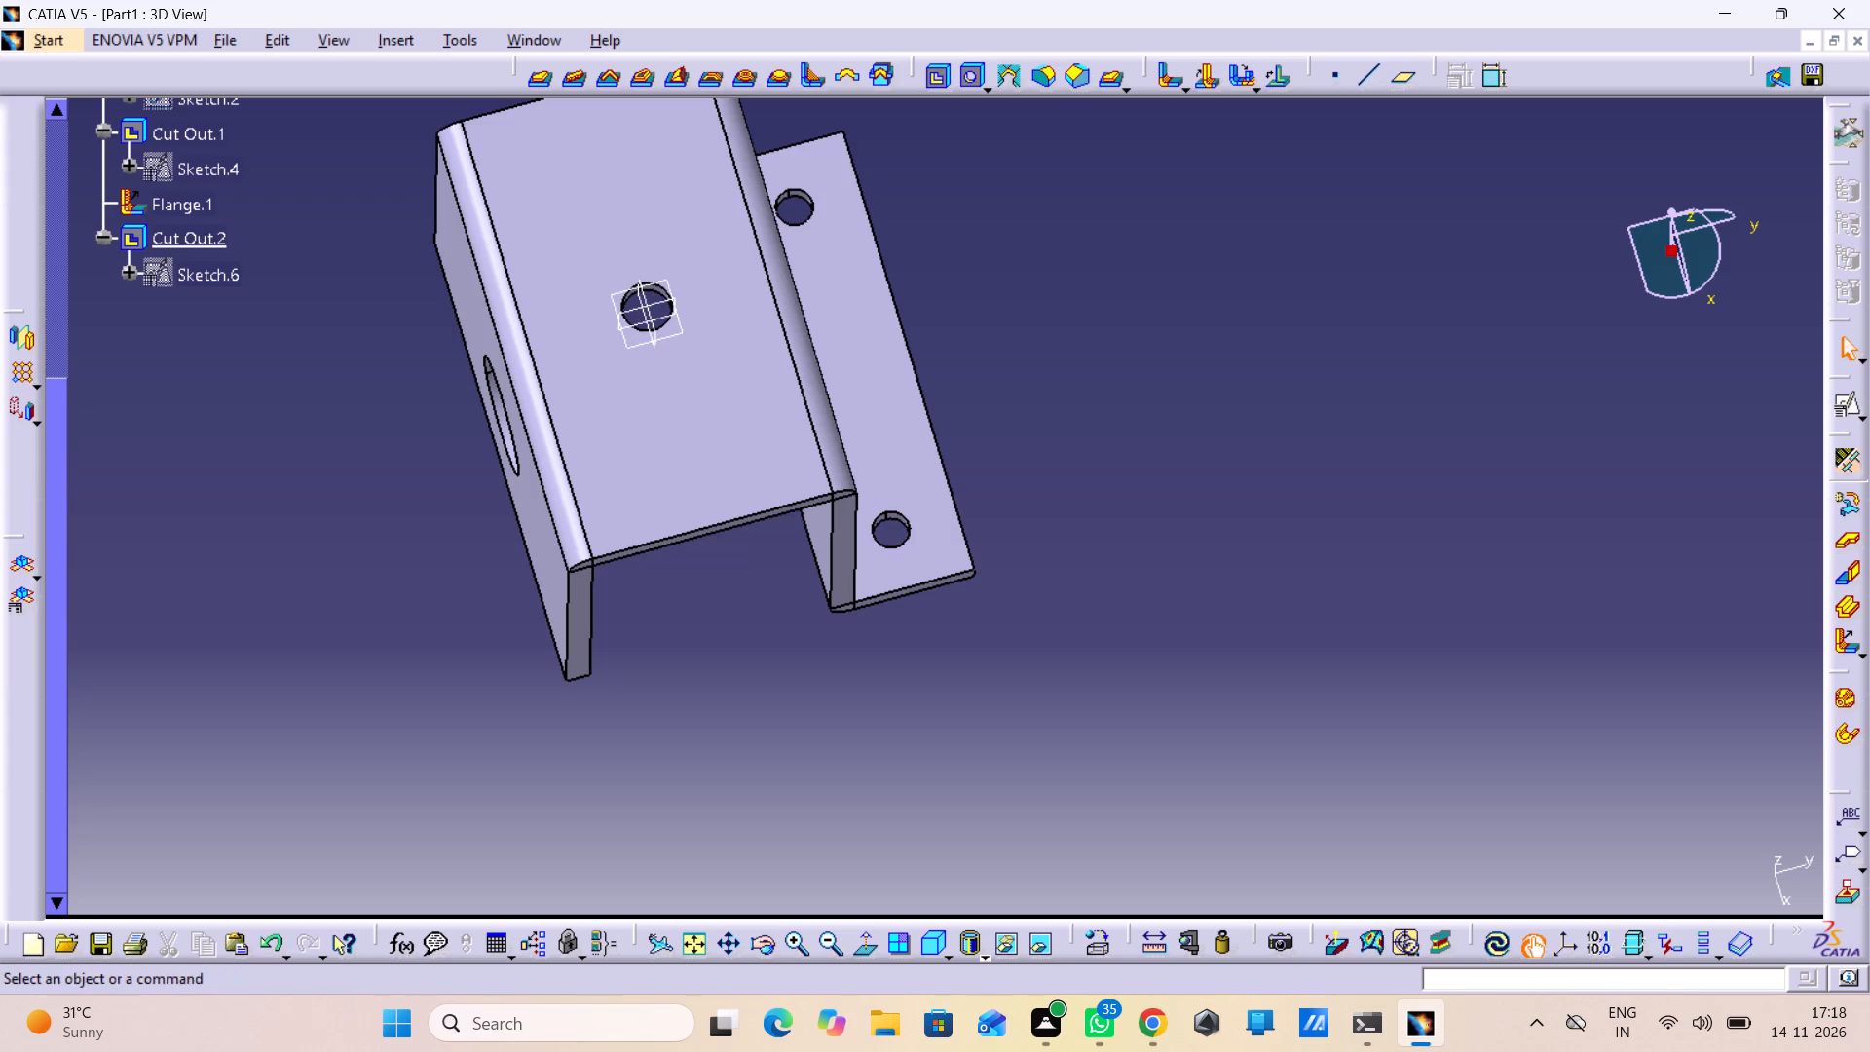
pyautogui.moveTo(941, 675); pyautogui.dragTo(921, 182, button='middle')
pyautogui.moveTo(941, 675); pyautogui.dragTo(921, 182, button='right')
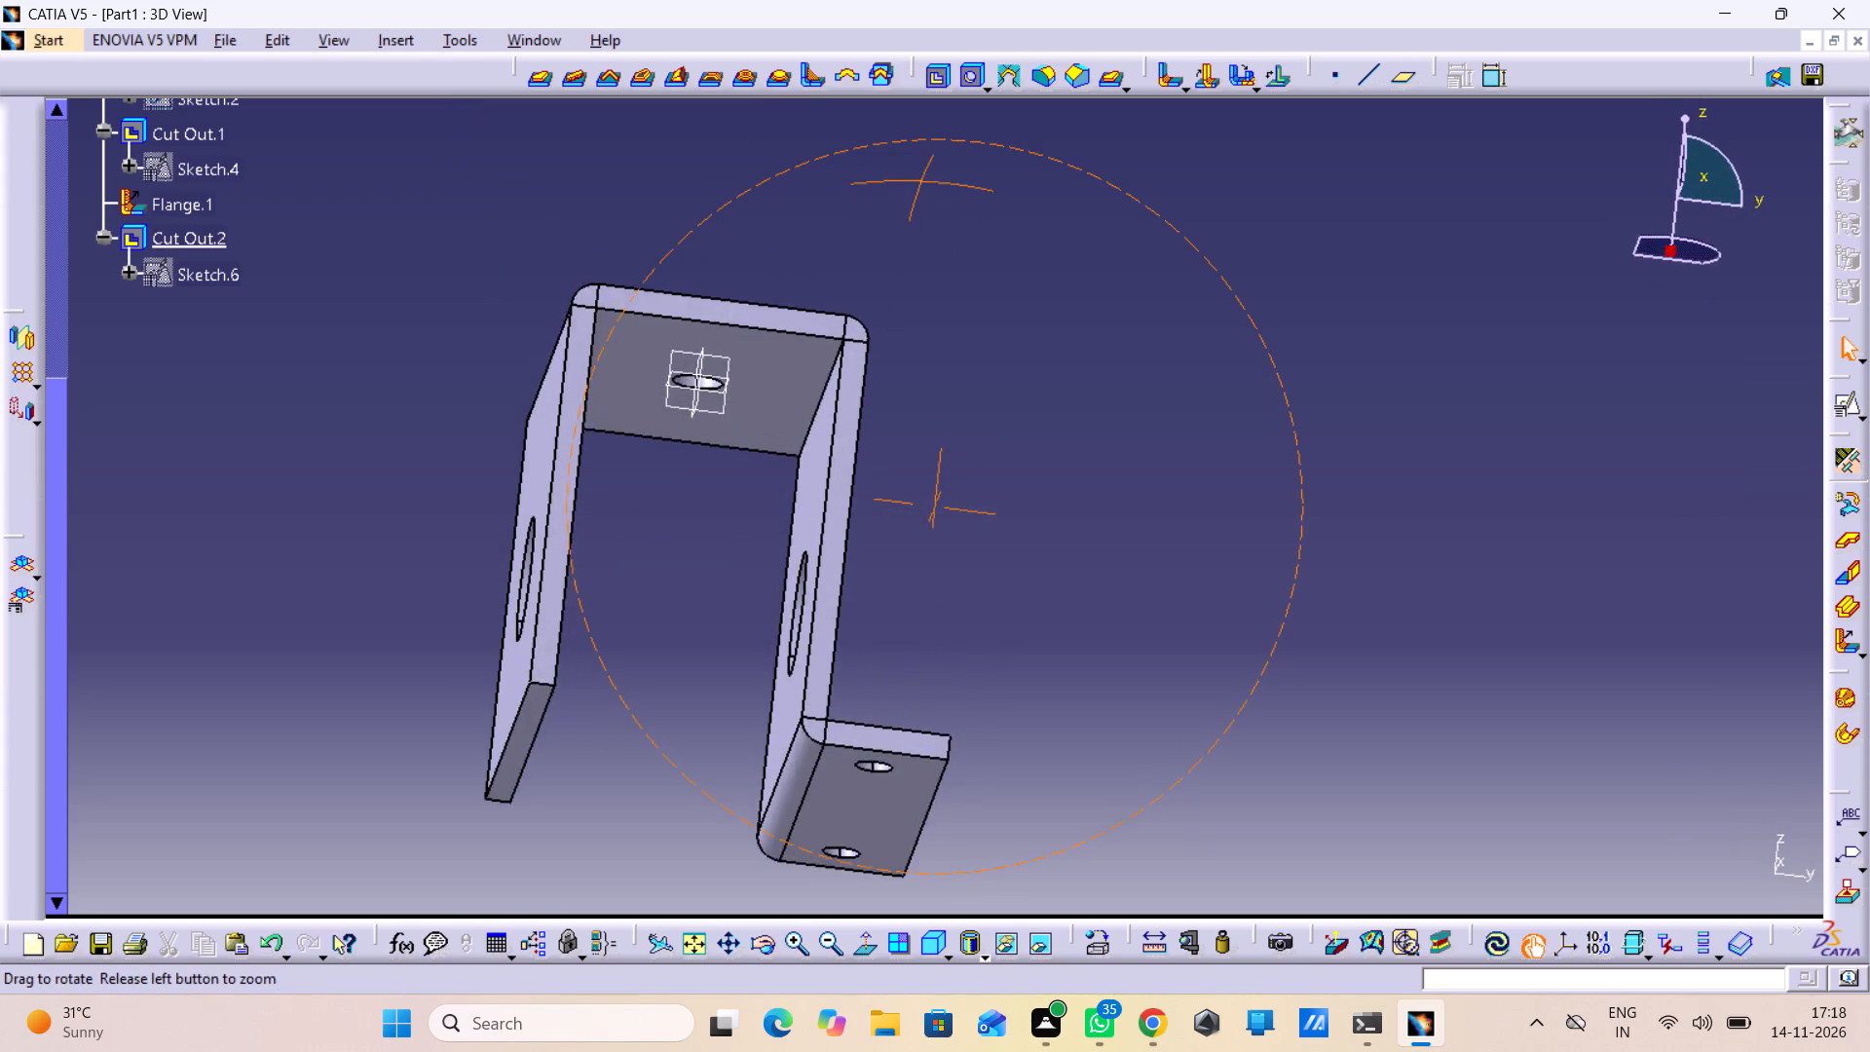
# Open a positioned sketch on the two-hole face of Flange.1, with implicit origin and orientation.
pyautogui.moveTo(921, 182); pyautogui.dragTo(799, 569, button='middle')
pyautogui.moveTo(921, 182); pyautogui.dragTo(799, 569, button='right')
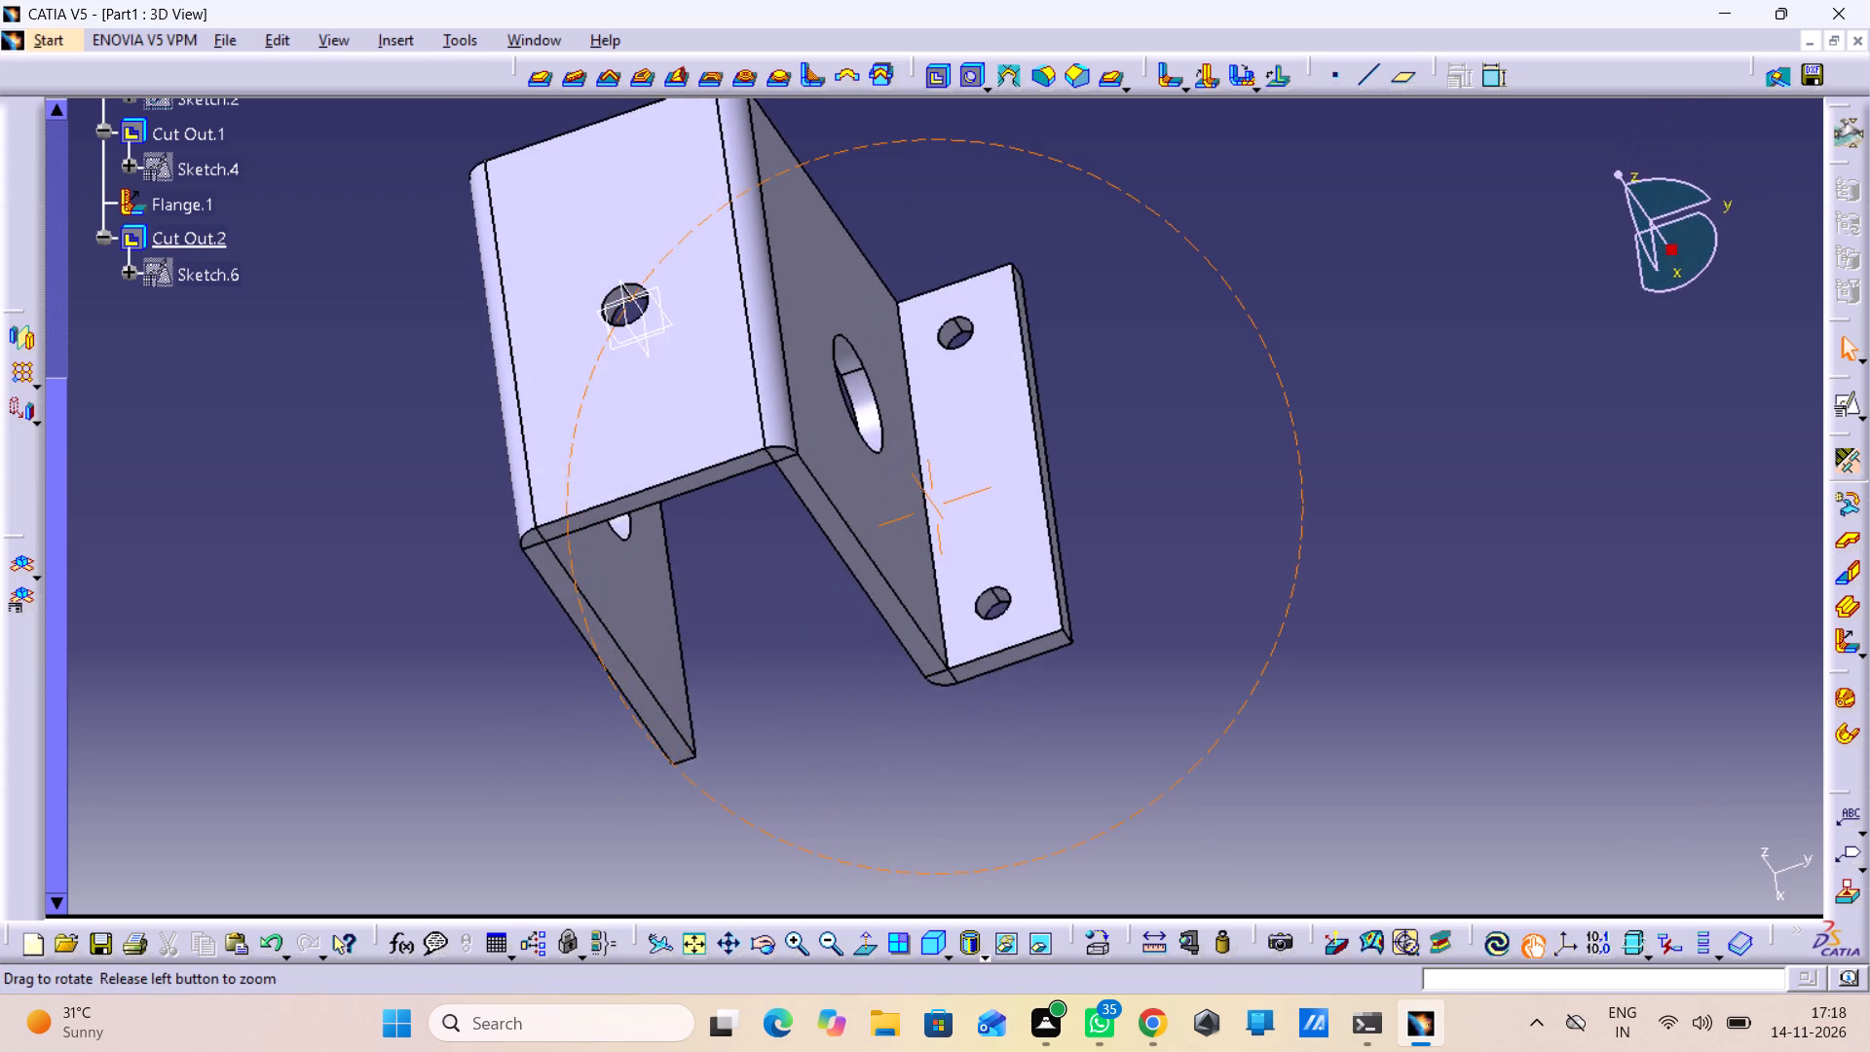
pyautogui.moveTo(799, 569); pyautogui.dragTo(799, 562, button='right')
pyautogui.moveTo(799, 569); pyautogui.dragTo(884, 421, button='middle')
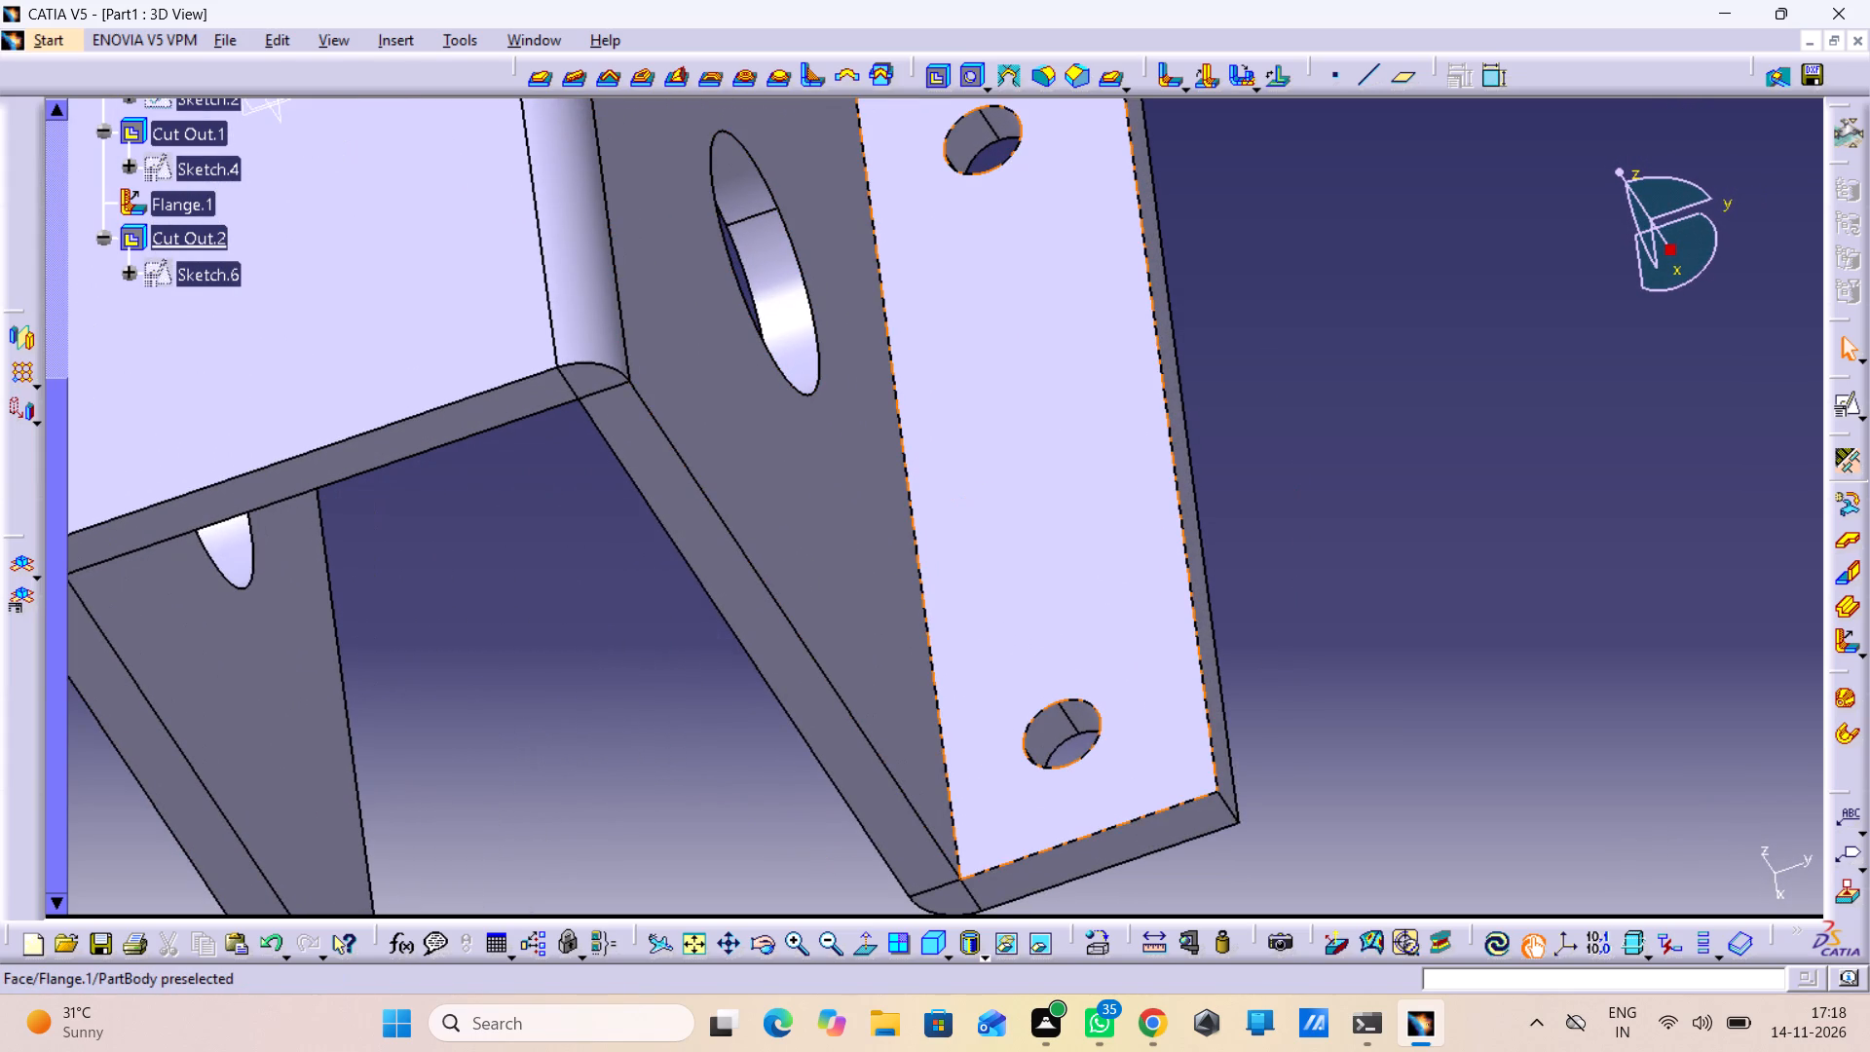
pyautogui.click(1085, 475)
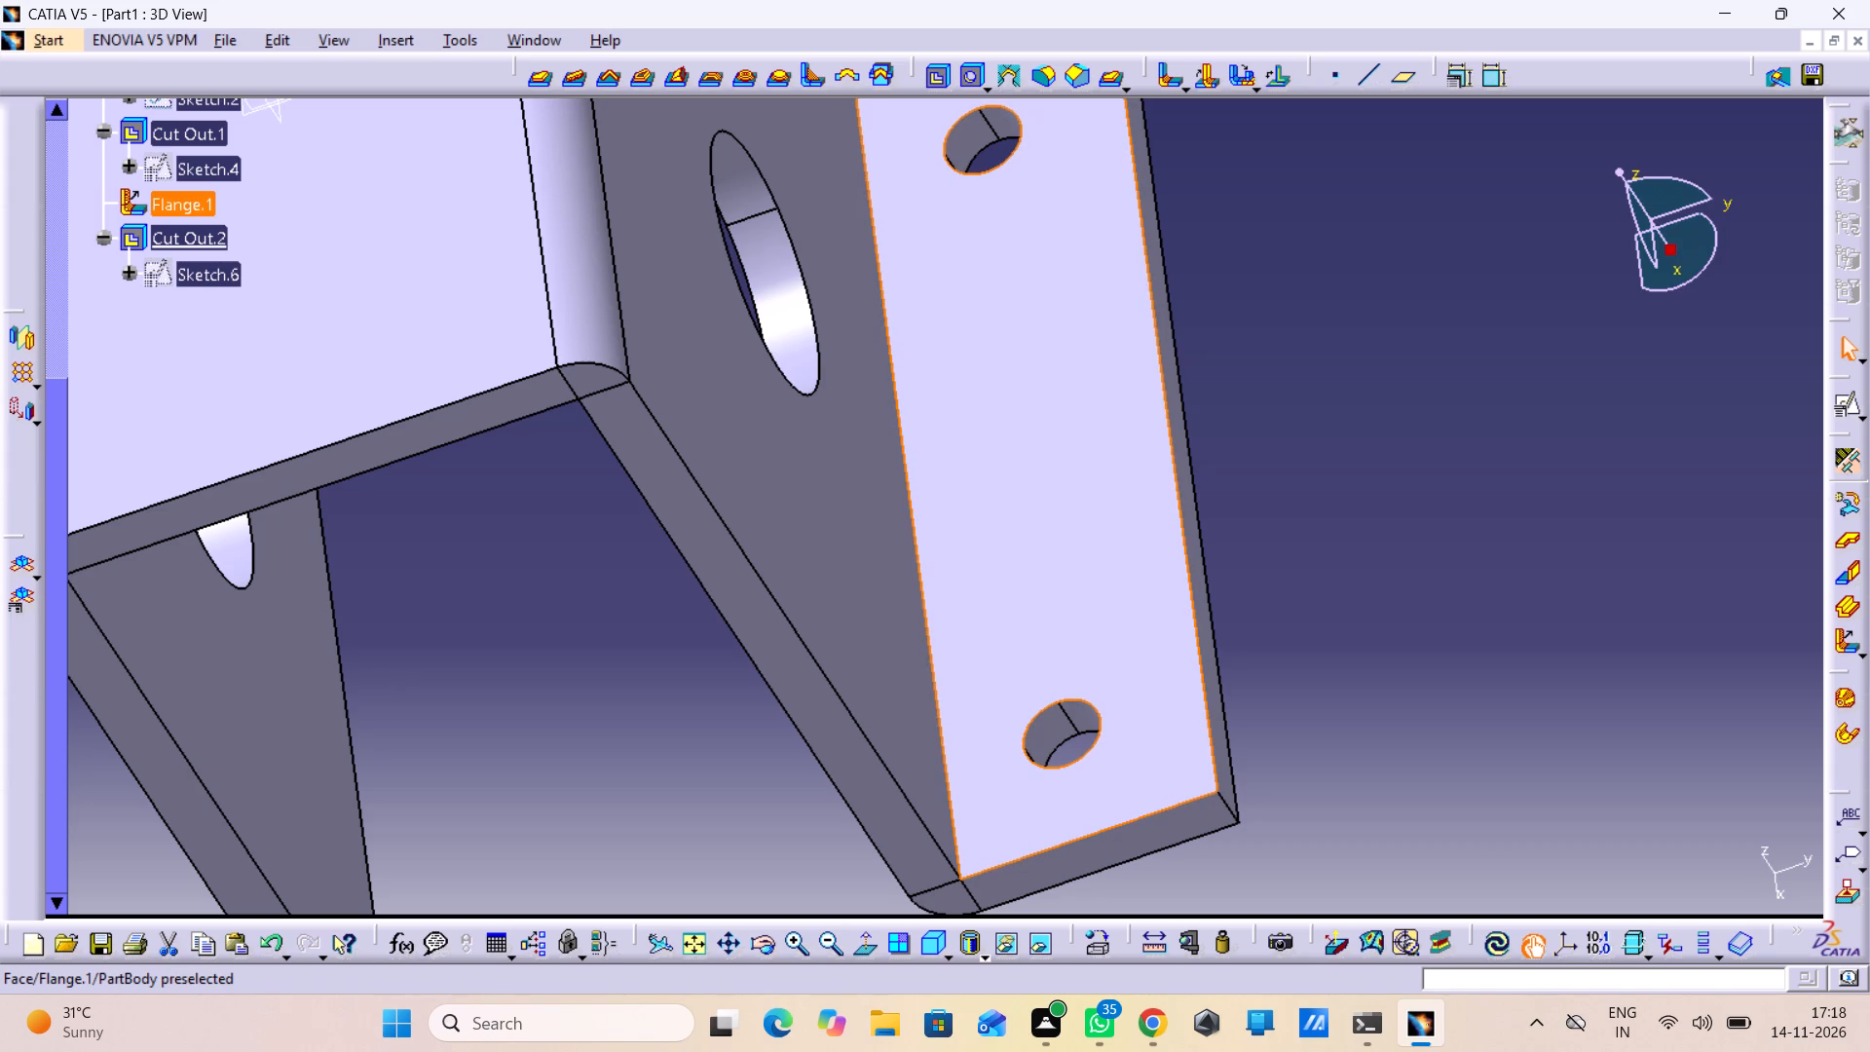
pyautogui.click(1854, 400)
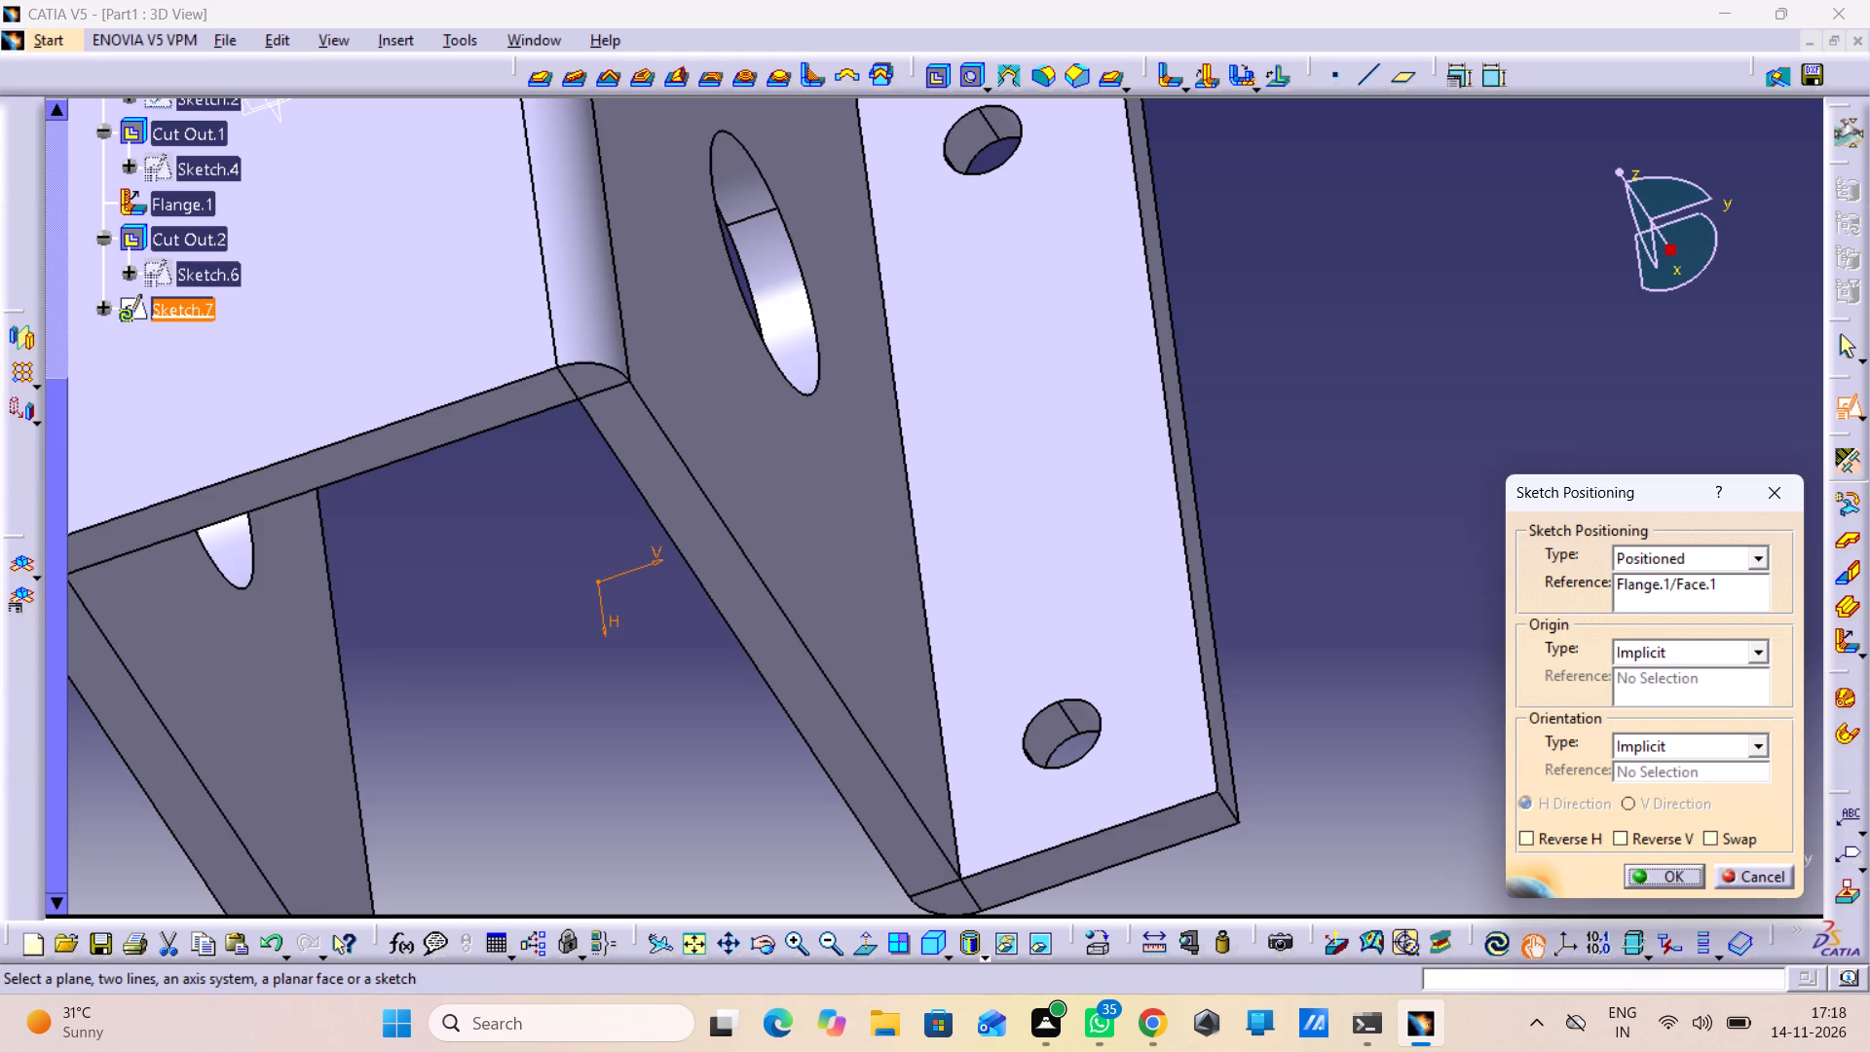
pyautogui.moveTo(1225, 746); pyautogui.dragTo(1253, 804, button='middle')
pyautogui.rightClick(1225, 746)
pyautogui.click(1664, 876)
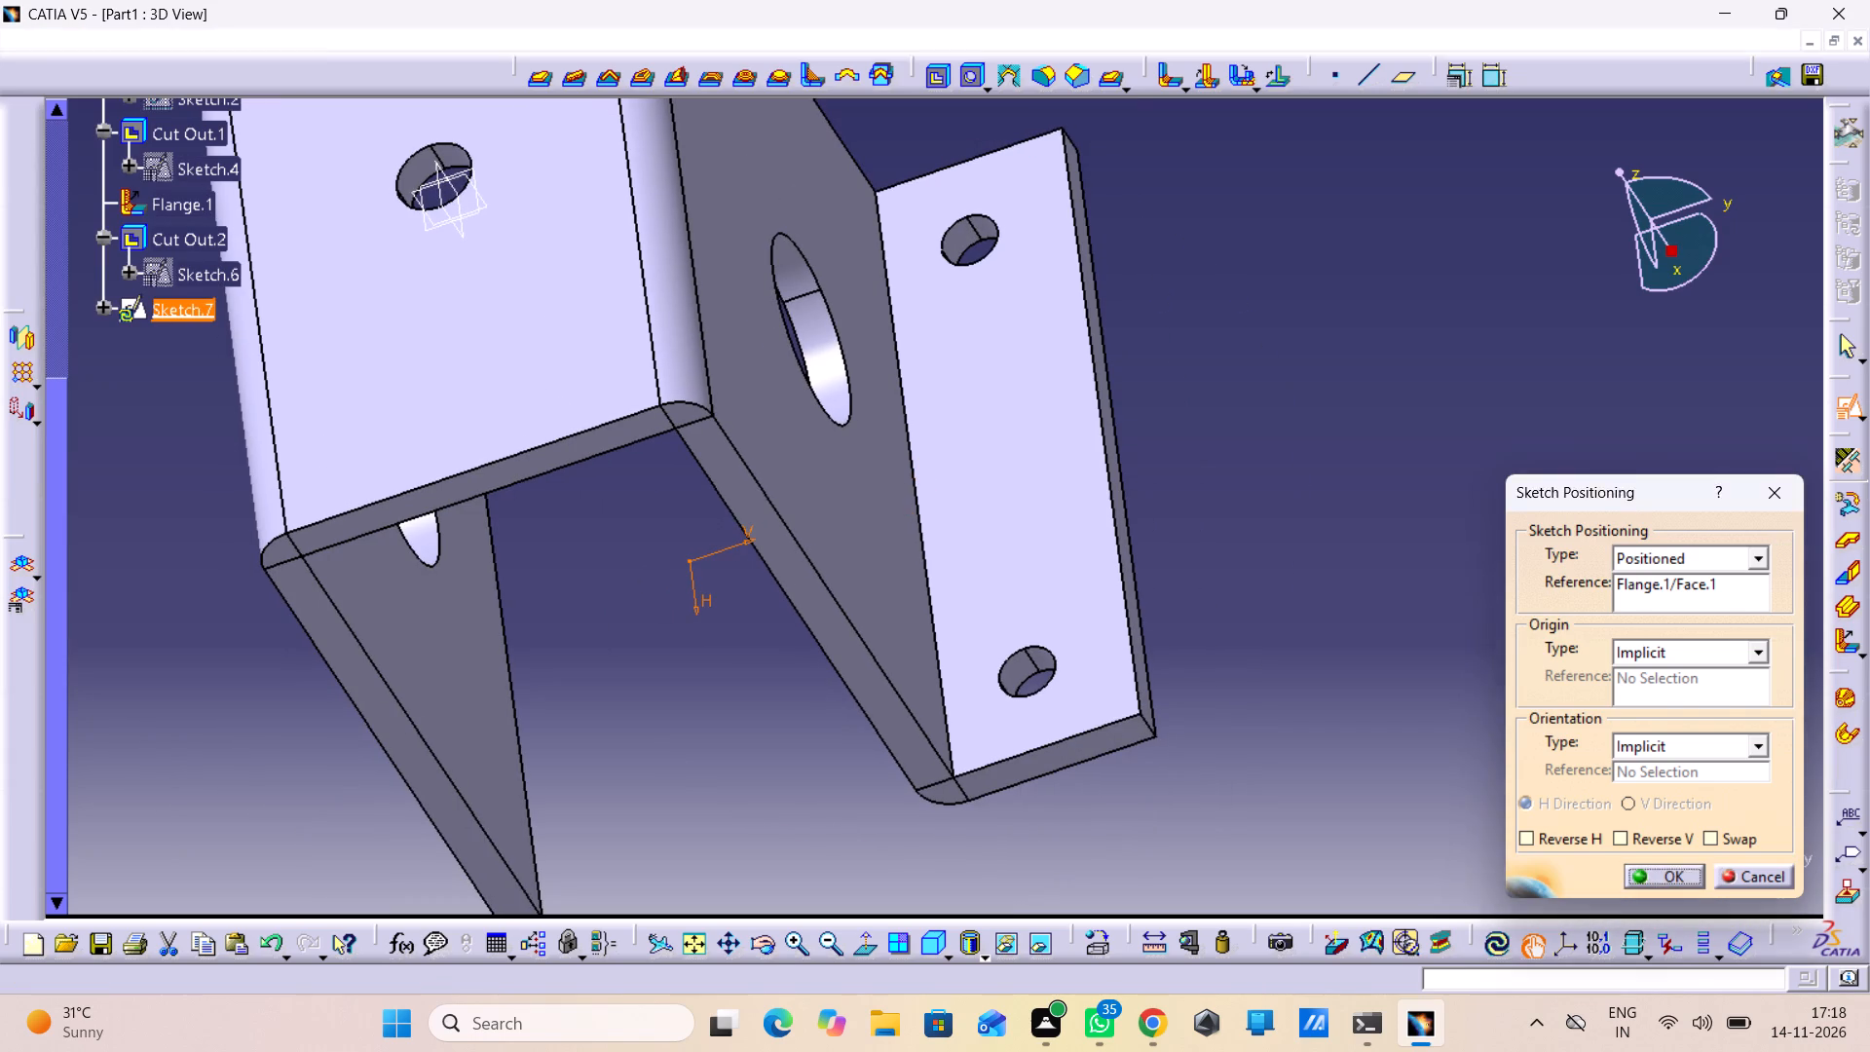
pyautogui.moveTo(1405, 752); pyautogui.dragTo(1448, 667, button='middle')
pyautogui.rightClick(1405, 752)
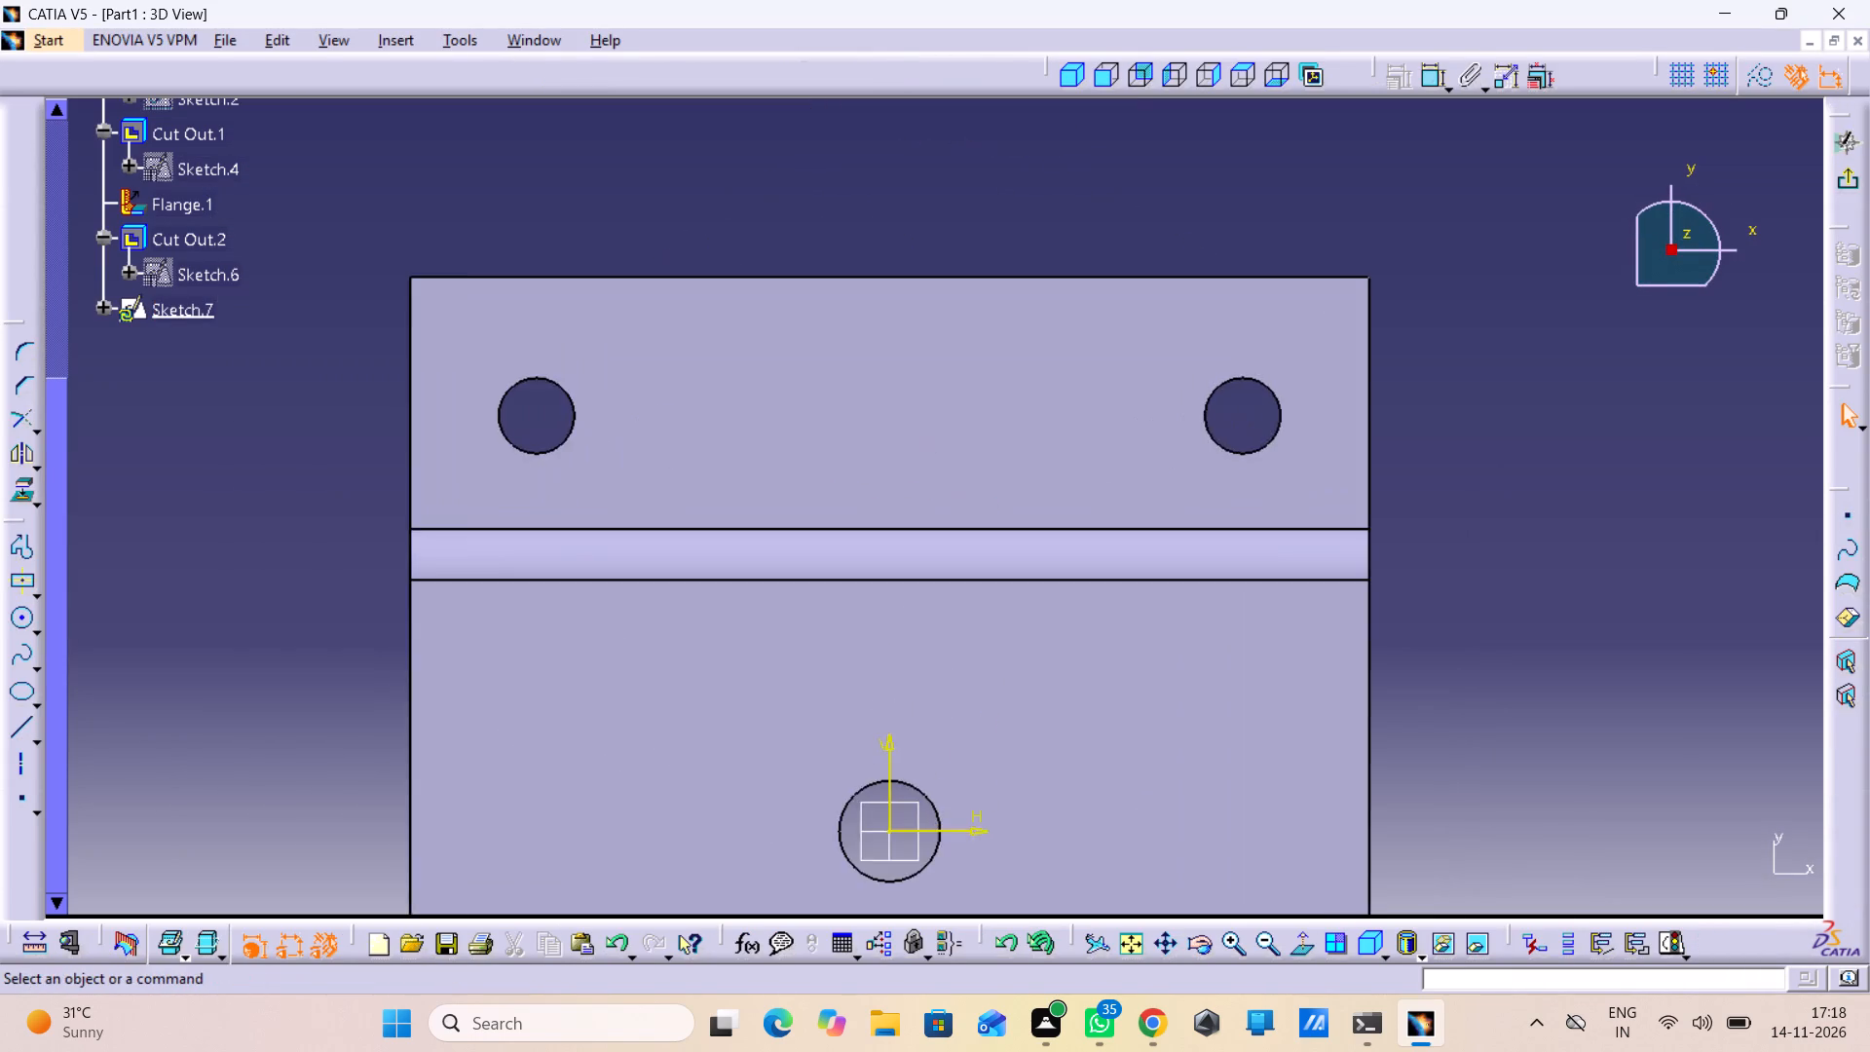
pyautogui.moveTo(1402, 671); pyautogui.dragTo(1605, 707, button='middle')
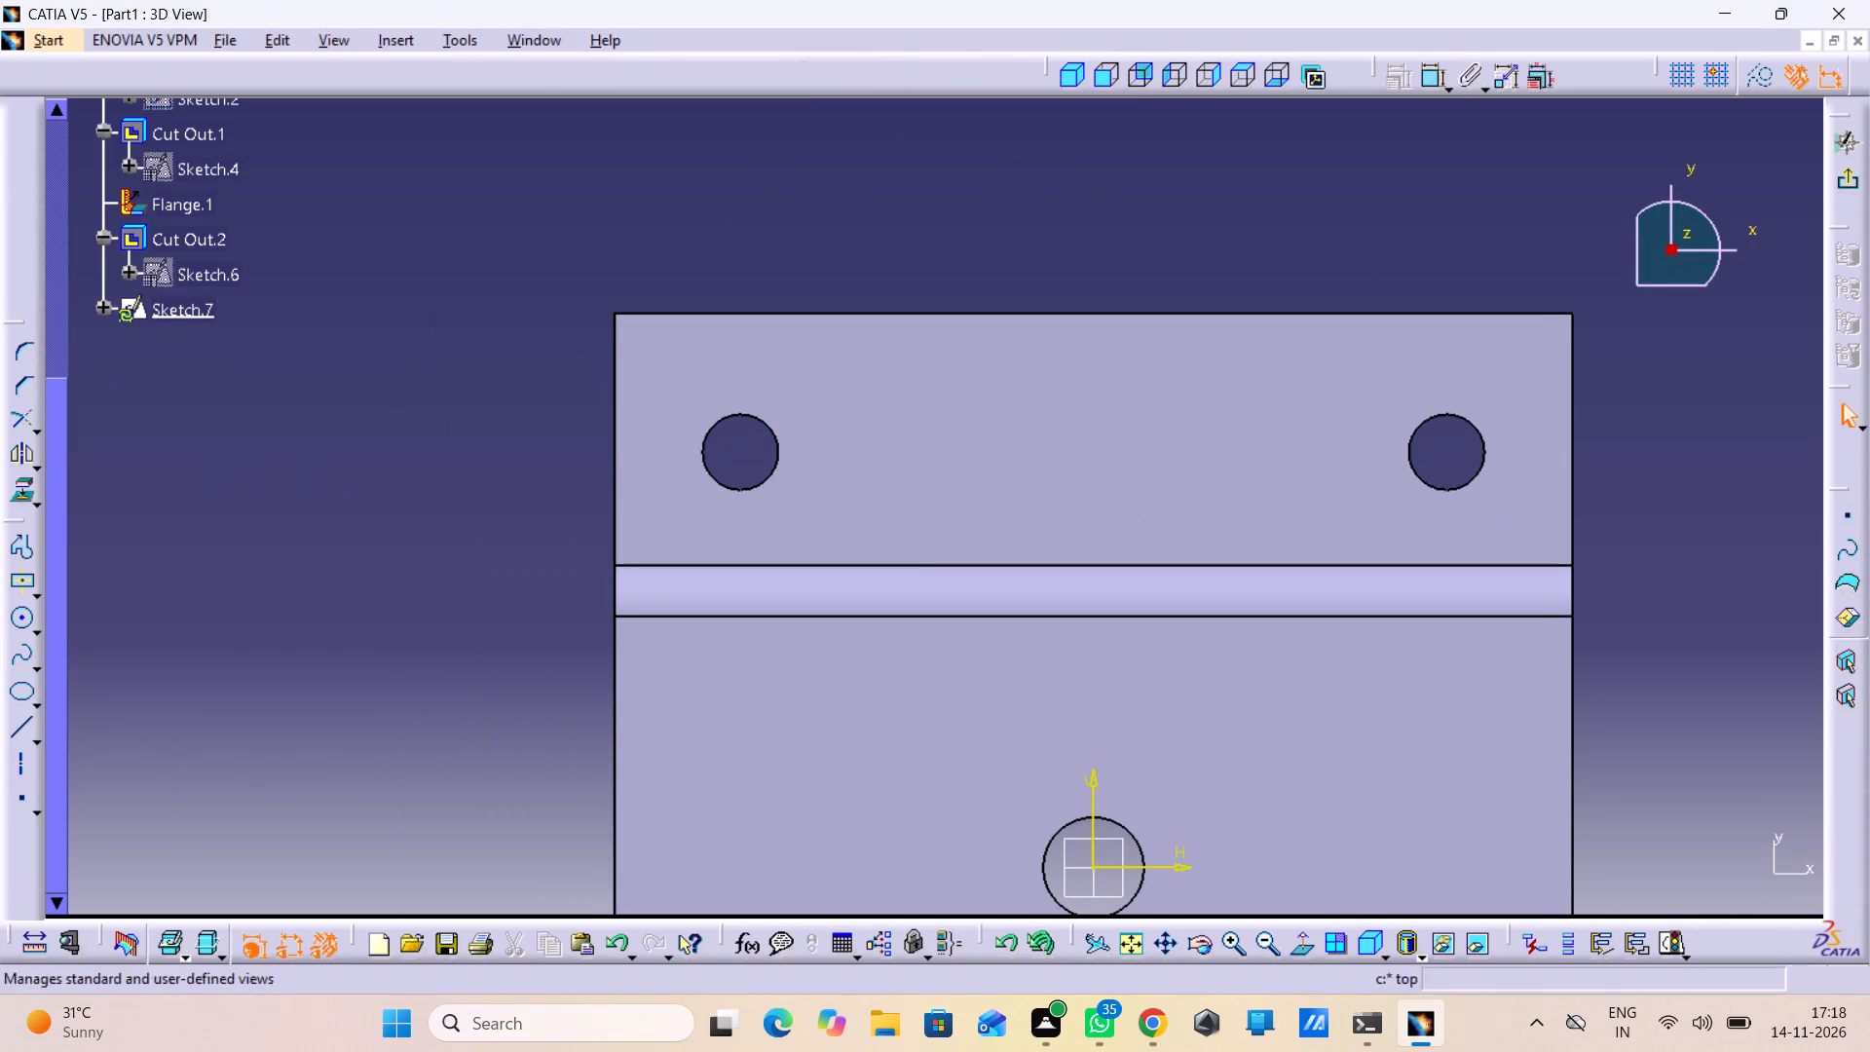
# Sketch a closed profile about 49 mm wide and 12 mm high around the flange's free end, with slanted inner sides, and exit the sketch.
pyautogui.click(9, 543)
pyautogui.moveTo(9, 543); pyautogui.dragTo(36, 564)
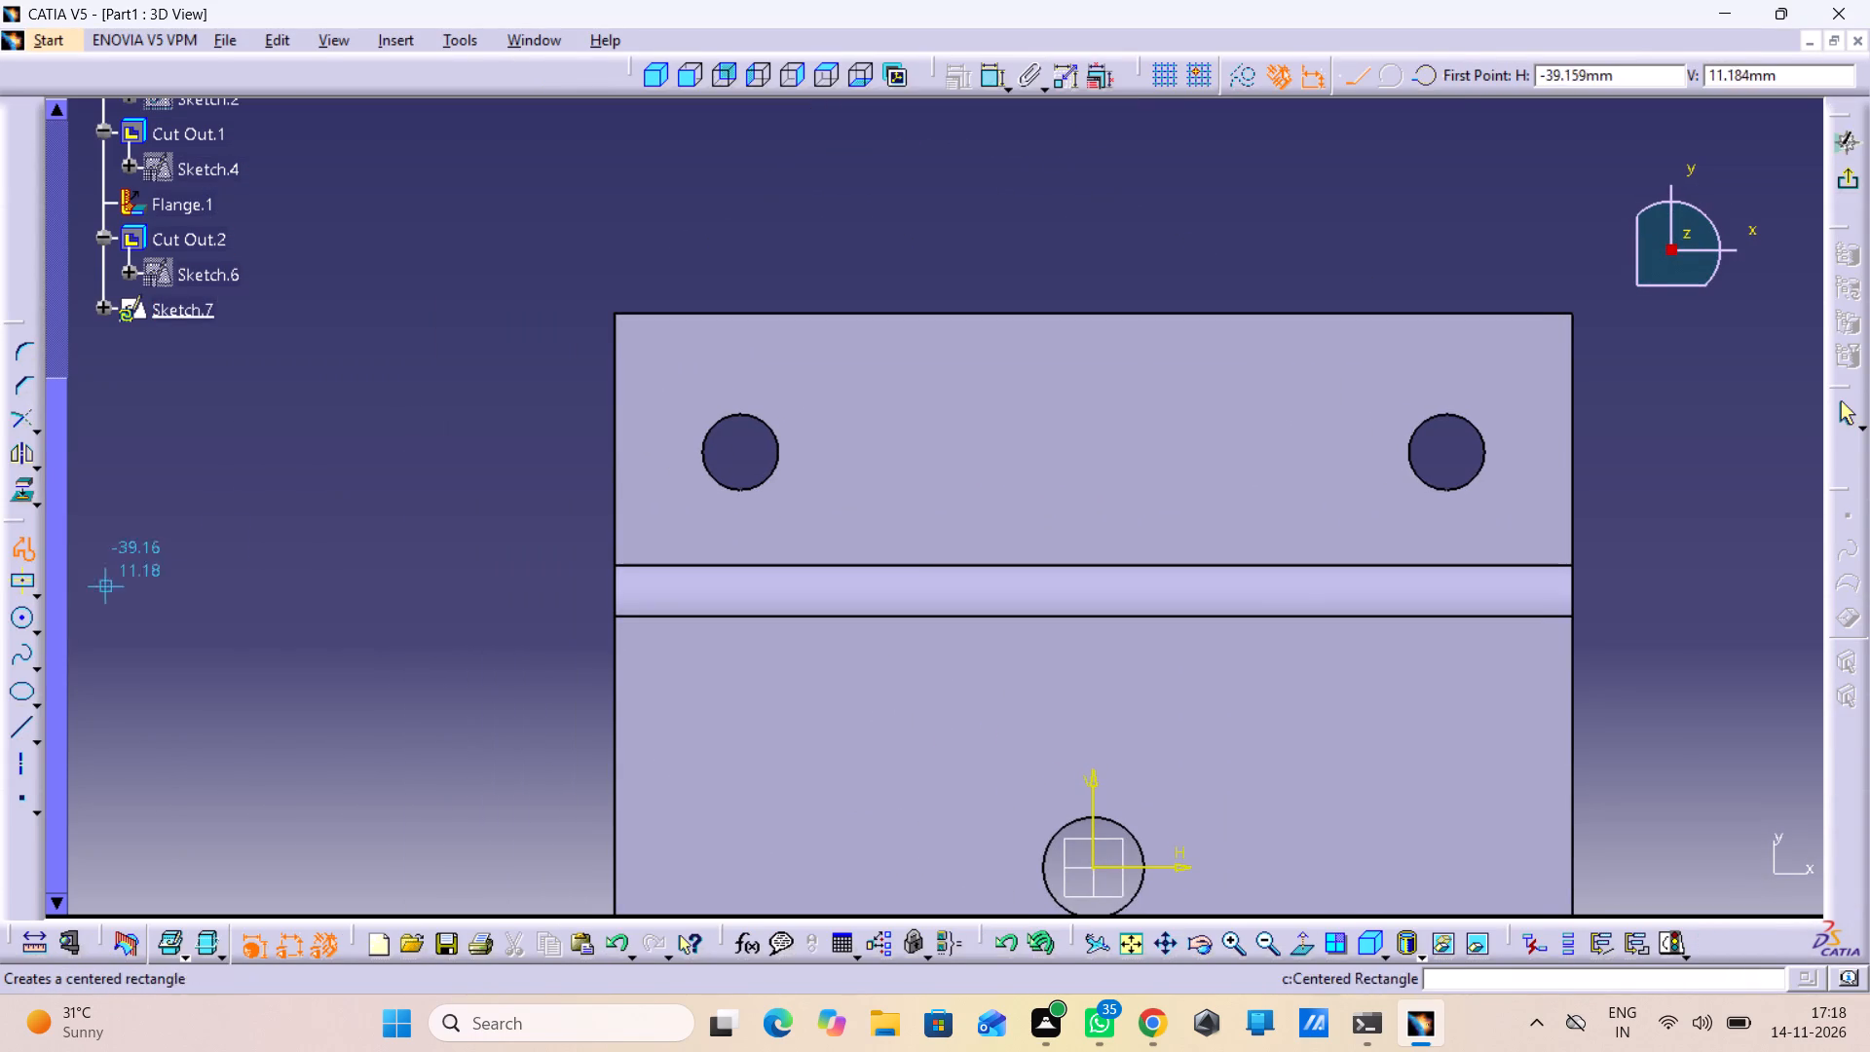
pyautogui.click(428, 549)
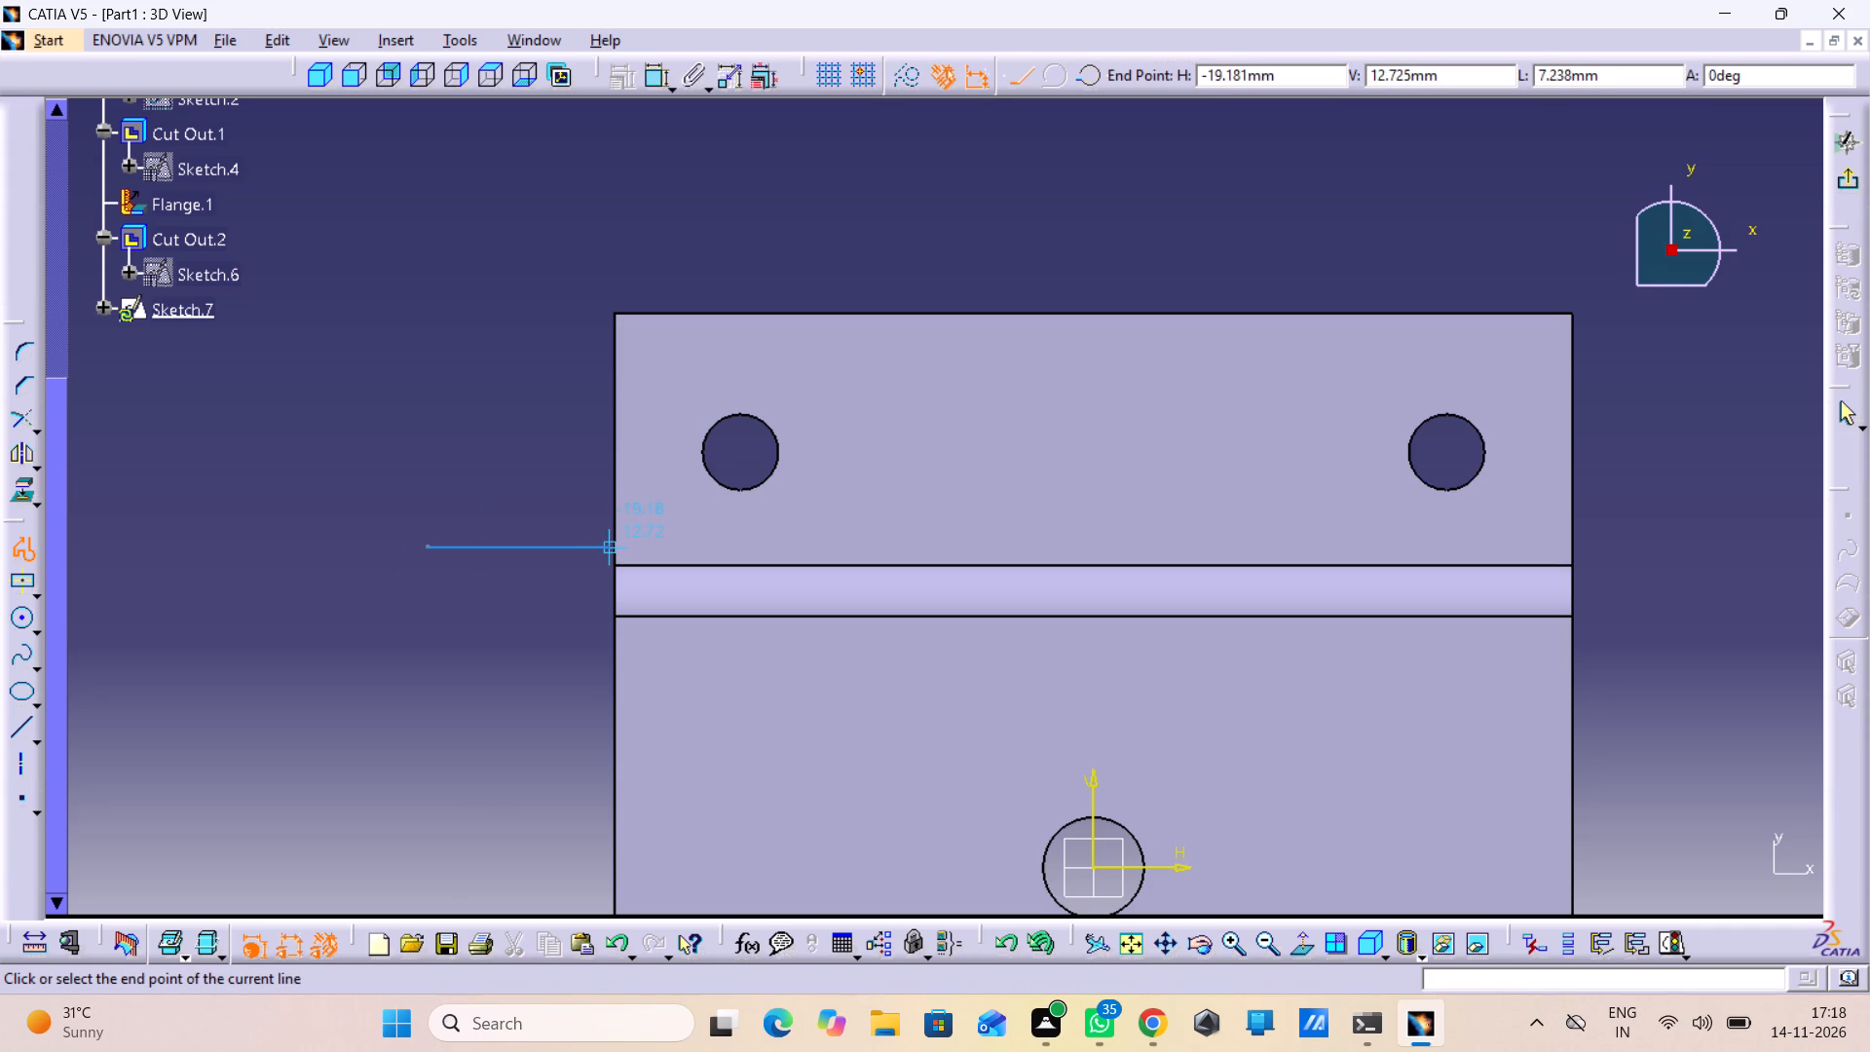
pyautogui.click(597, 547)
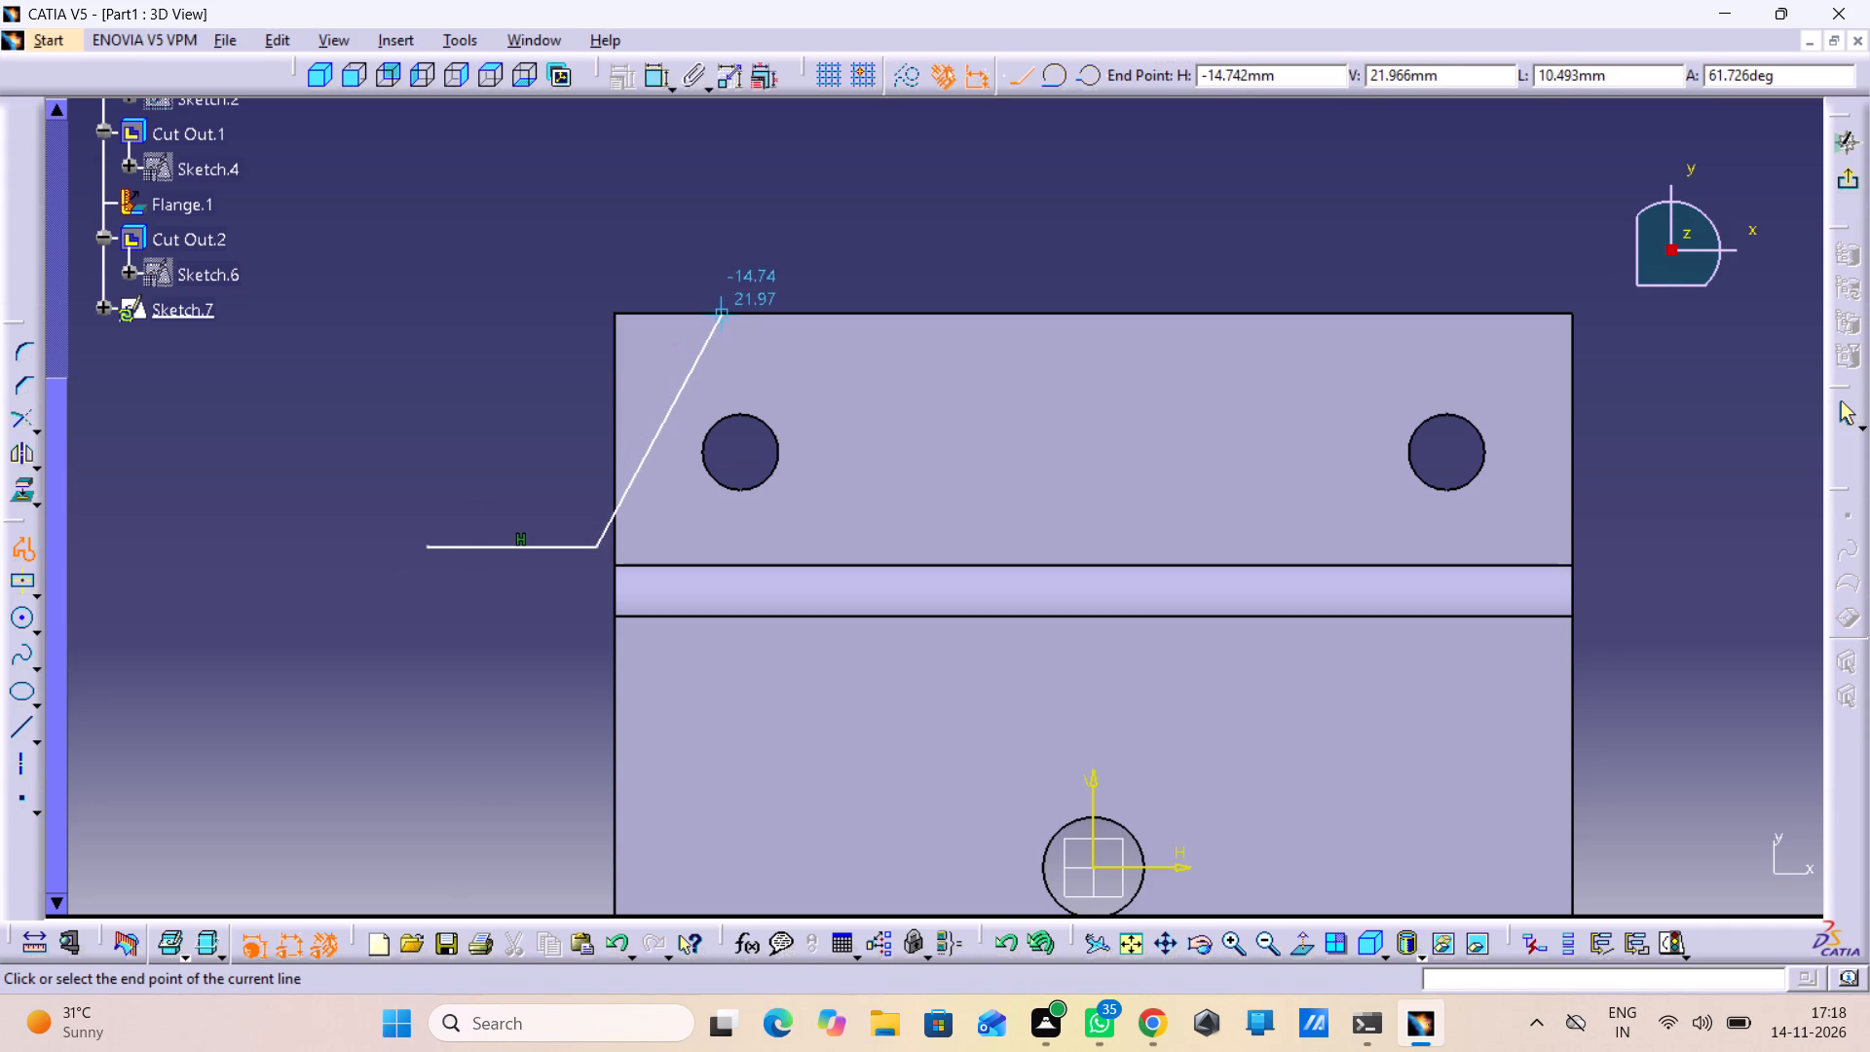
pyautogui.click(729, 308)
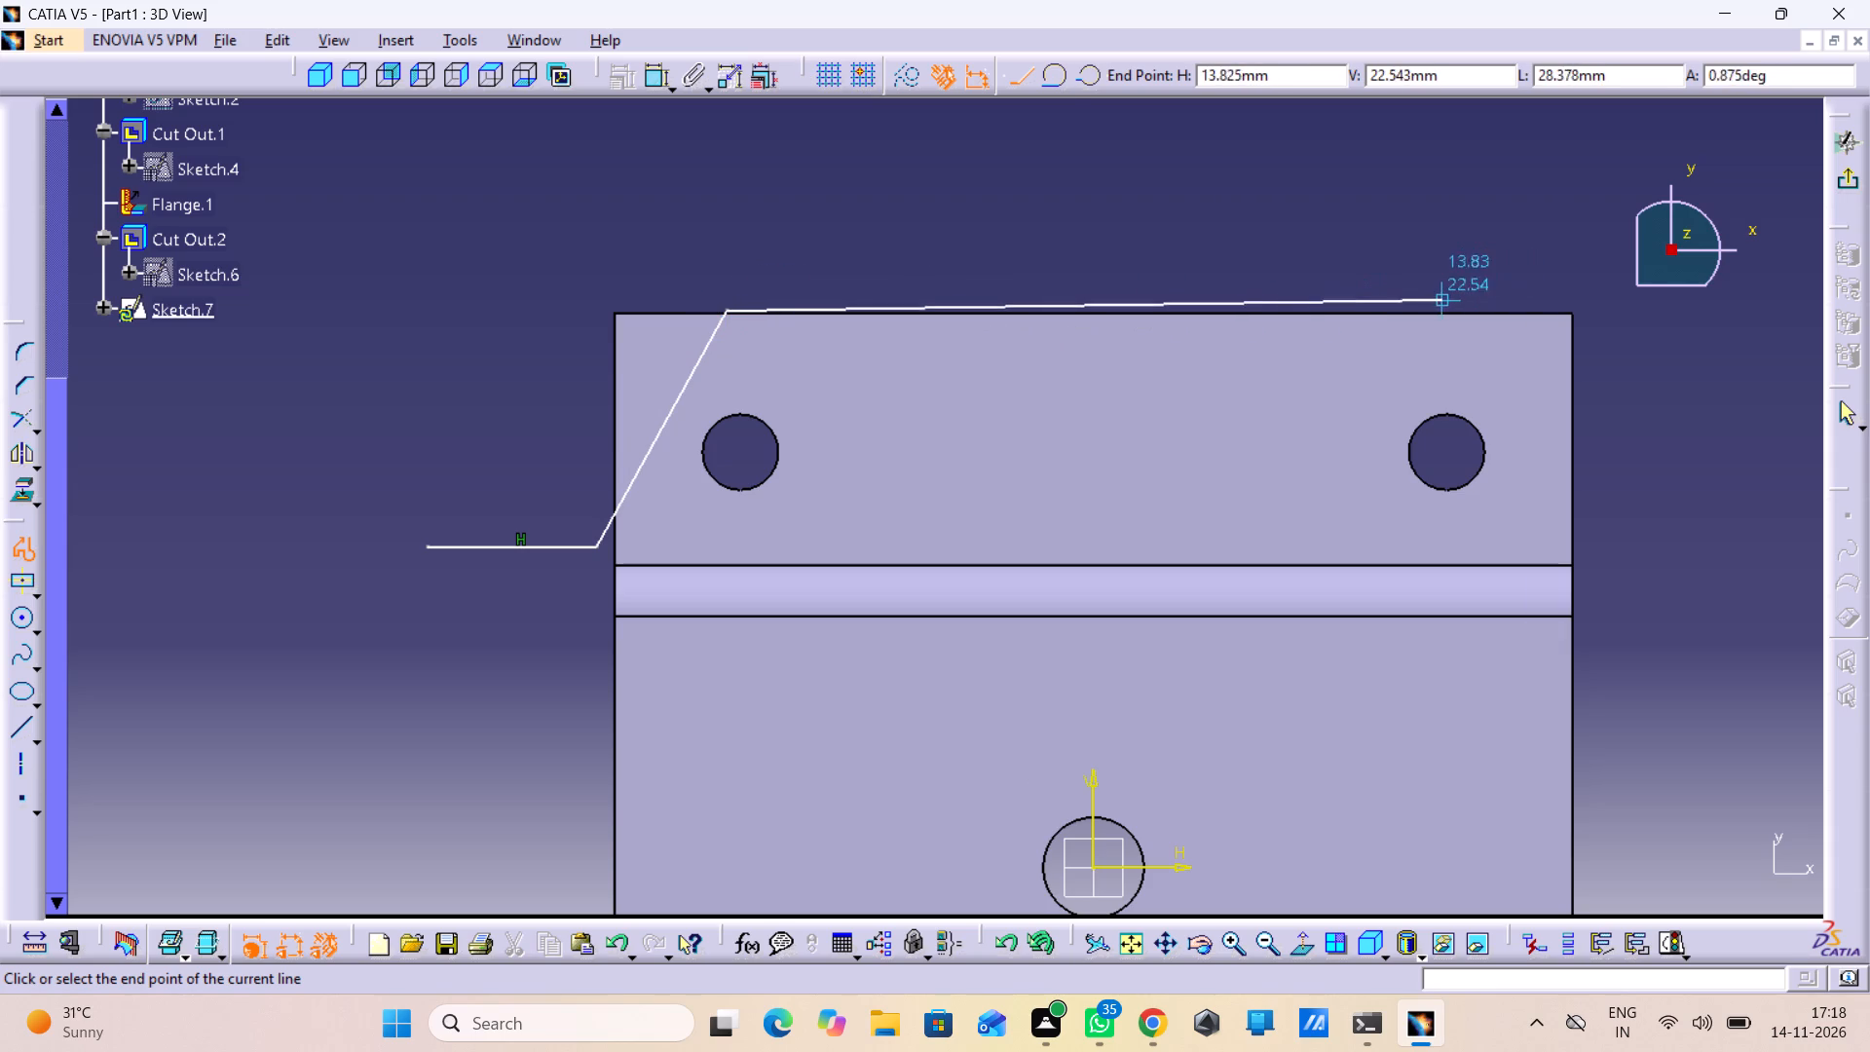
pyautogui.click(1449, 313)
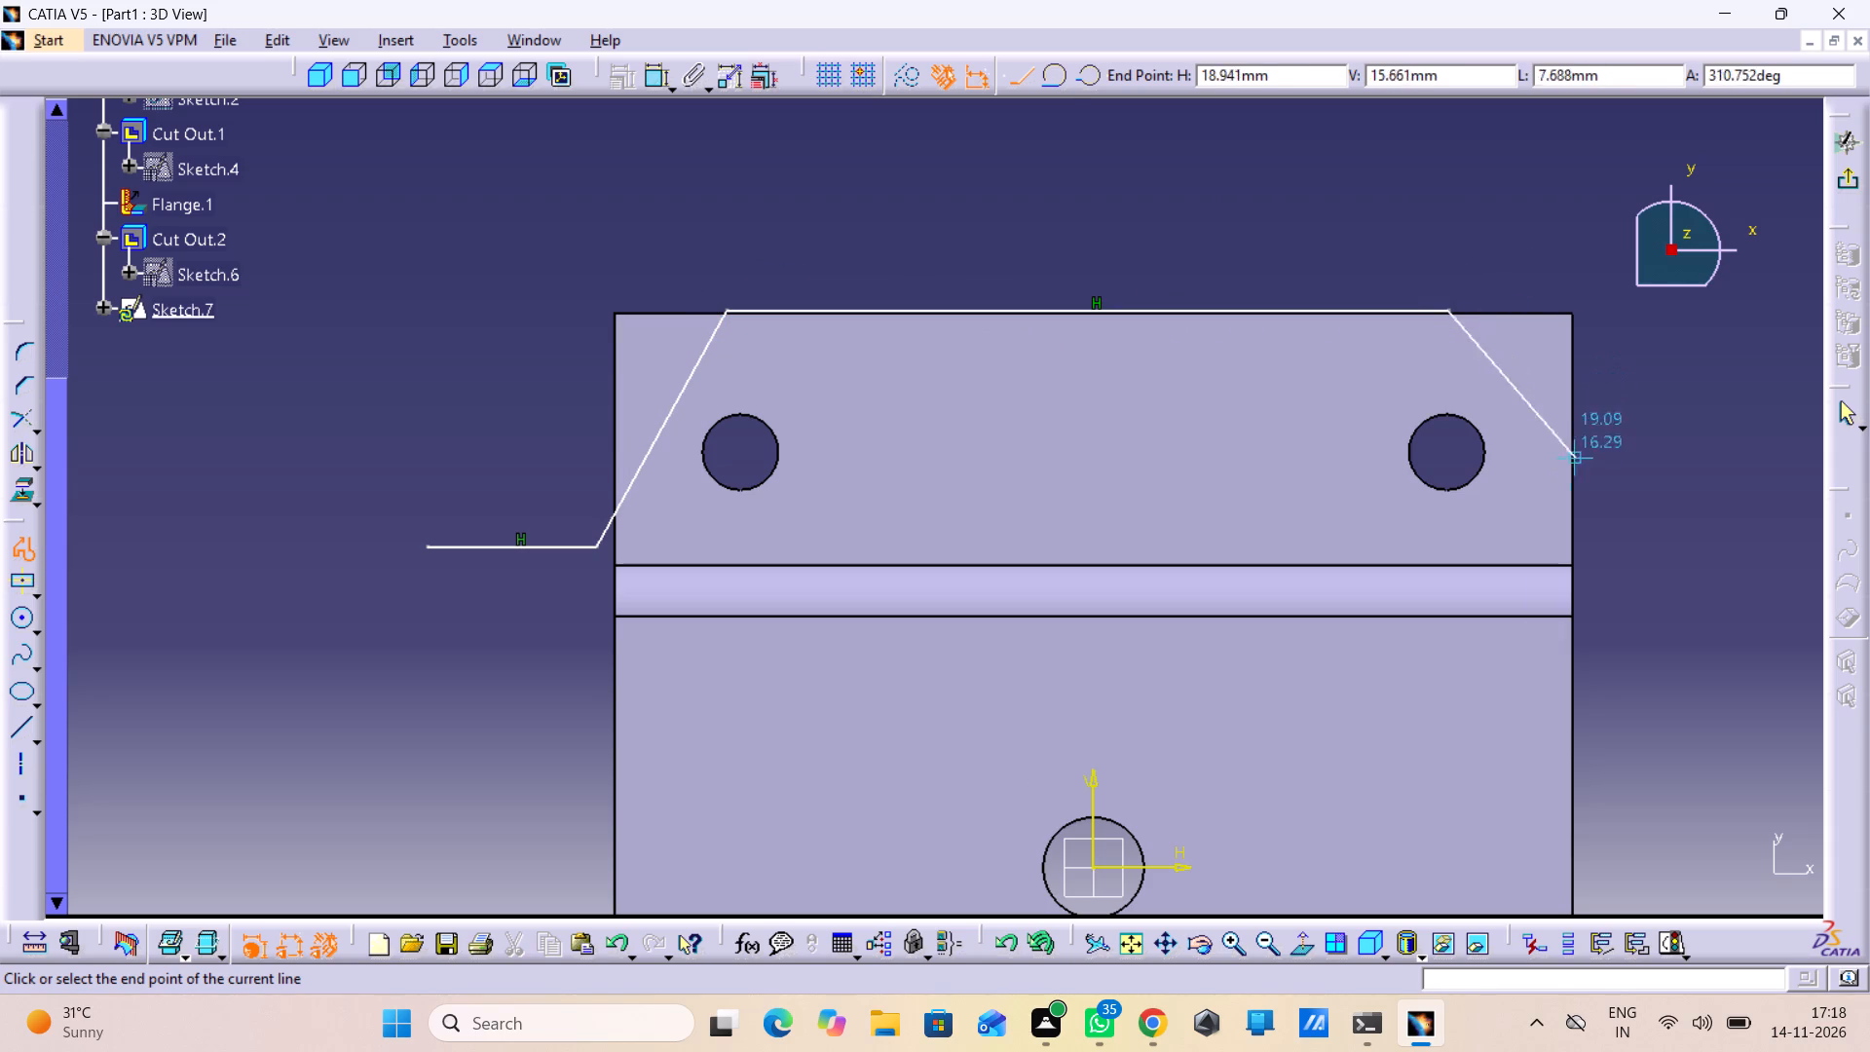
pyautogui.click(1589, 547)
pyautogui.moveTo(1671, 545); pyautogui.dragTo(1680, 528)
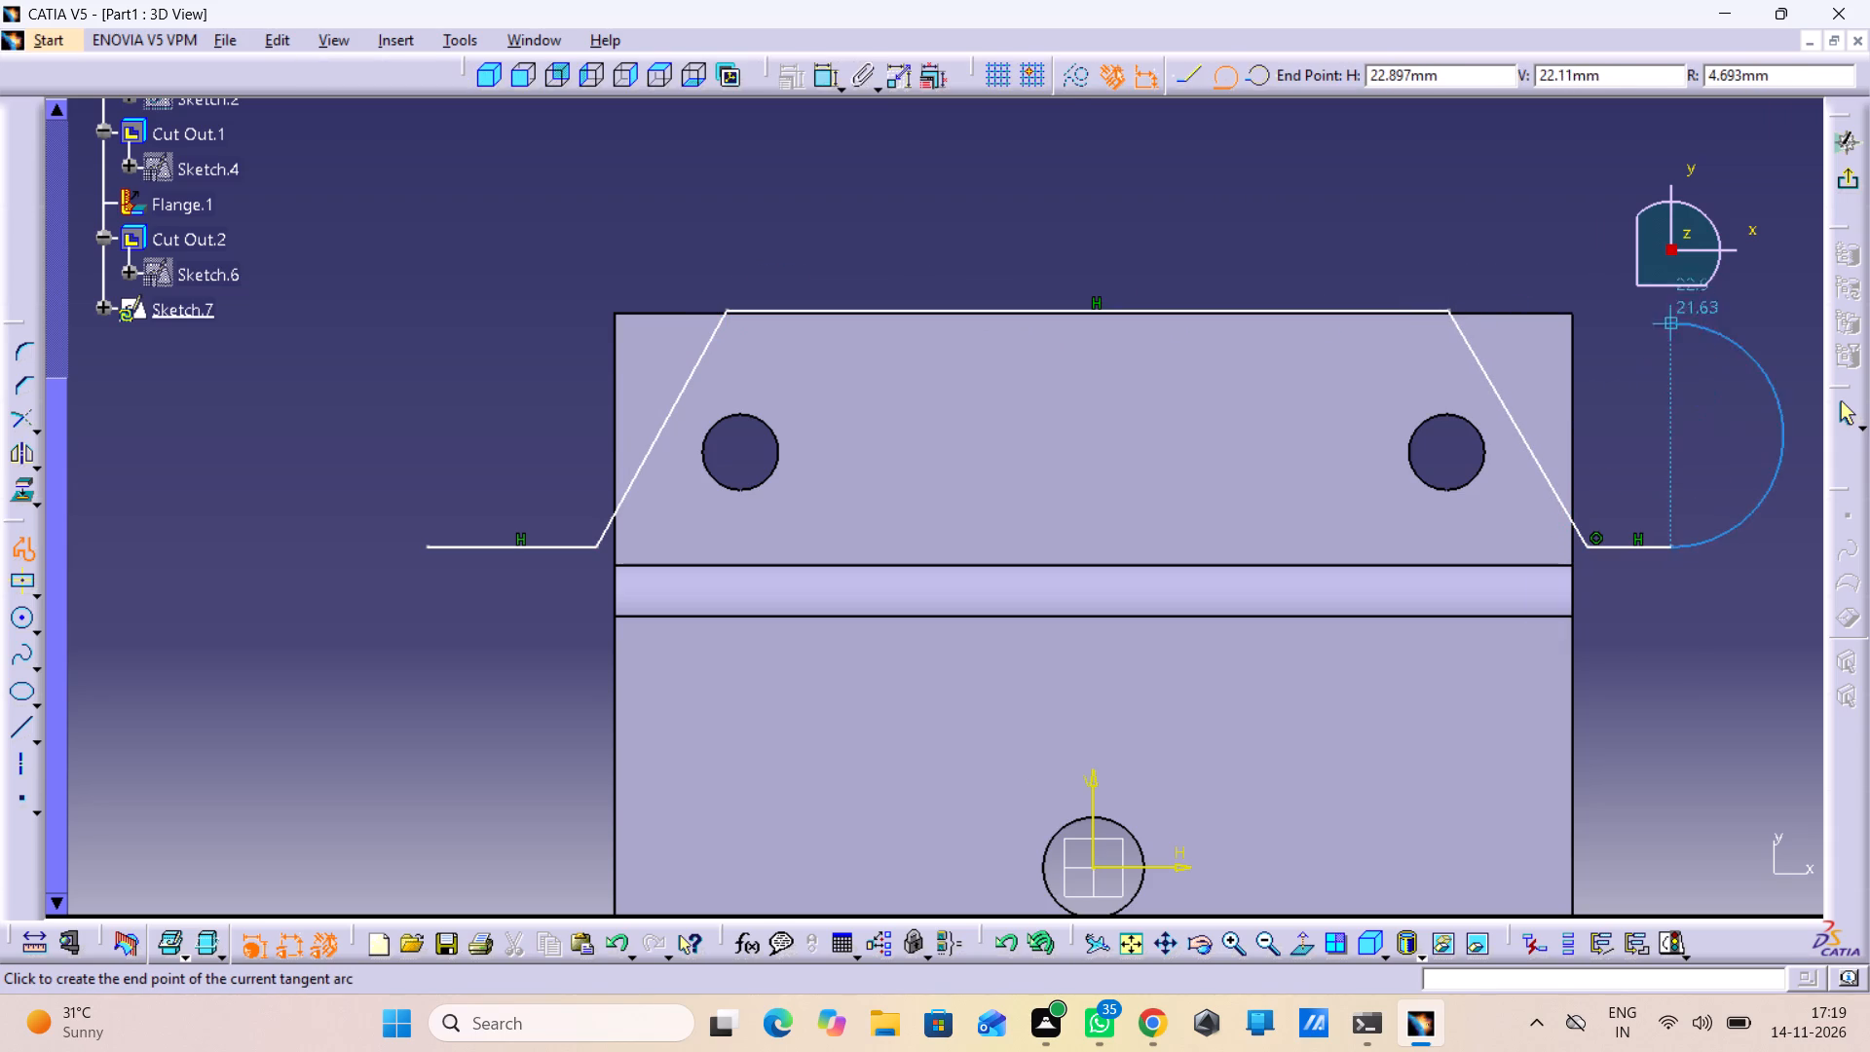
pyautogui.click(1175, 72)
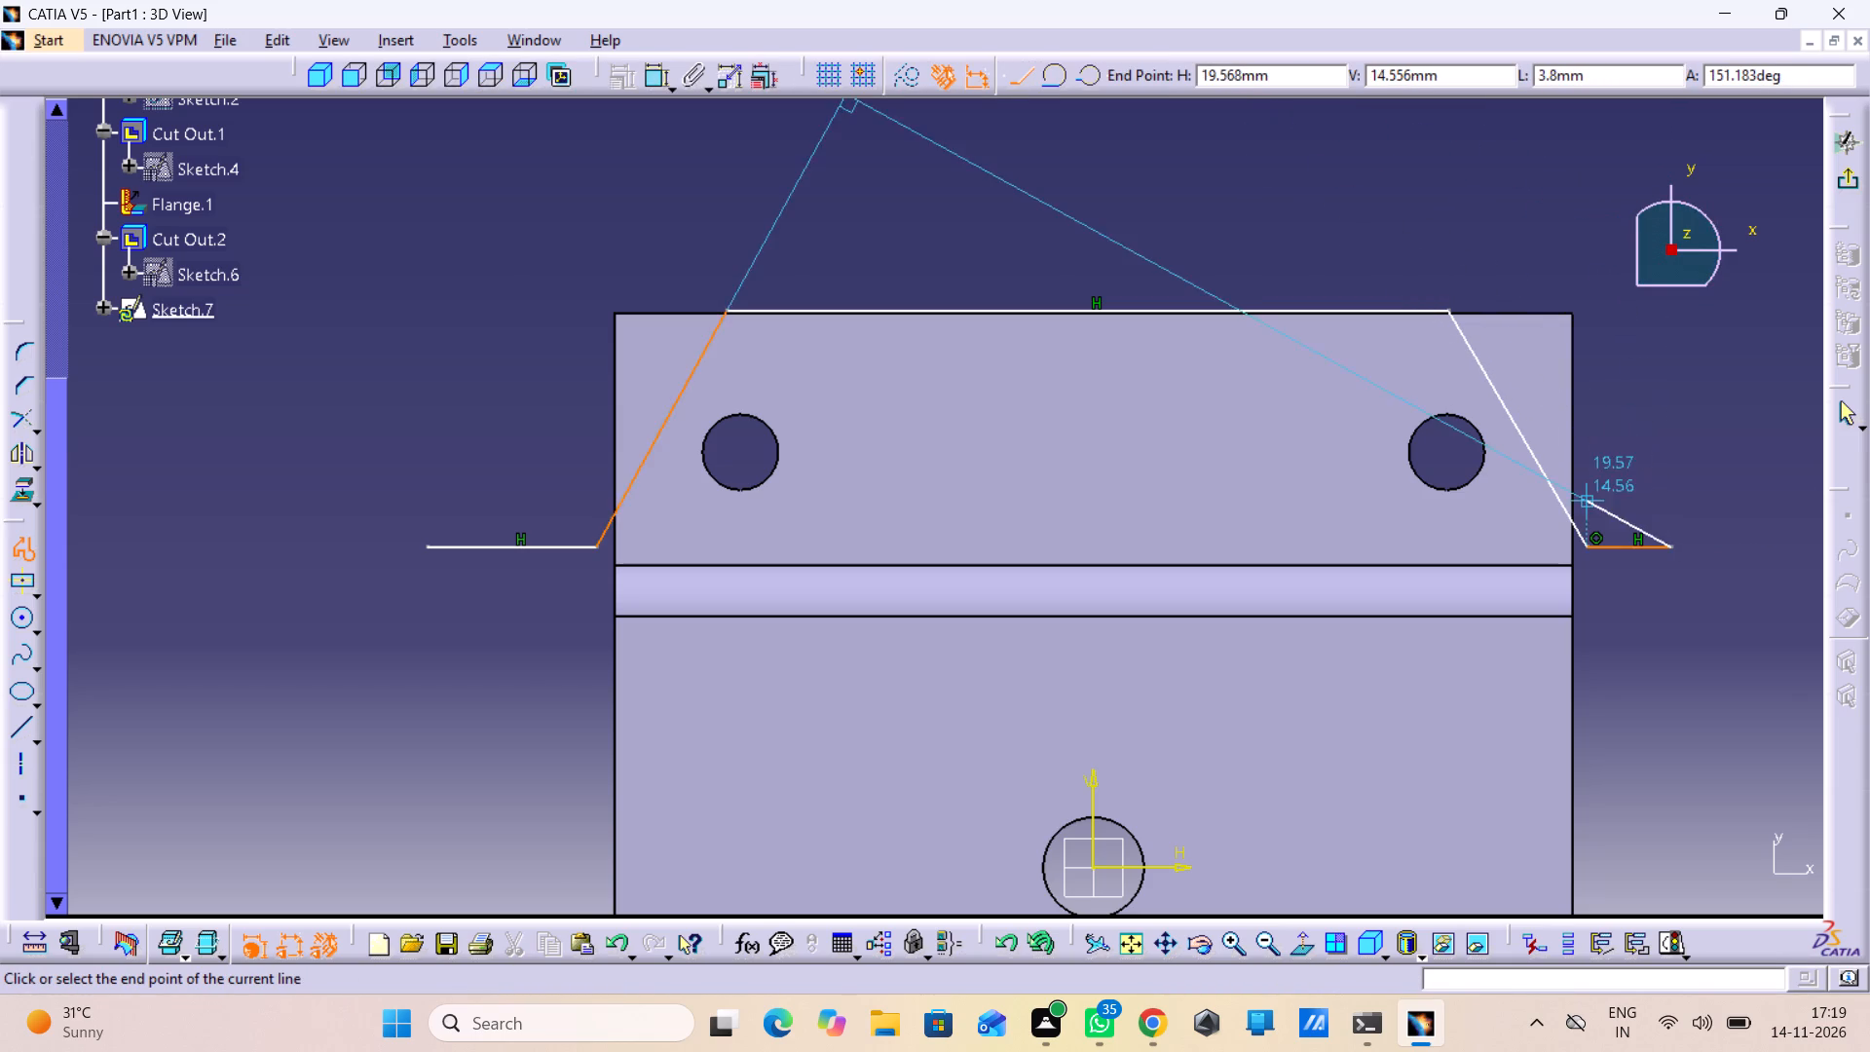
pyautogui.moveTo(1583, 494); pyautogui.dragTo(1576, 641, button='middle')
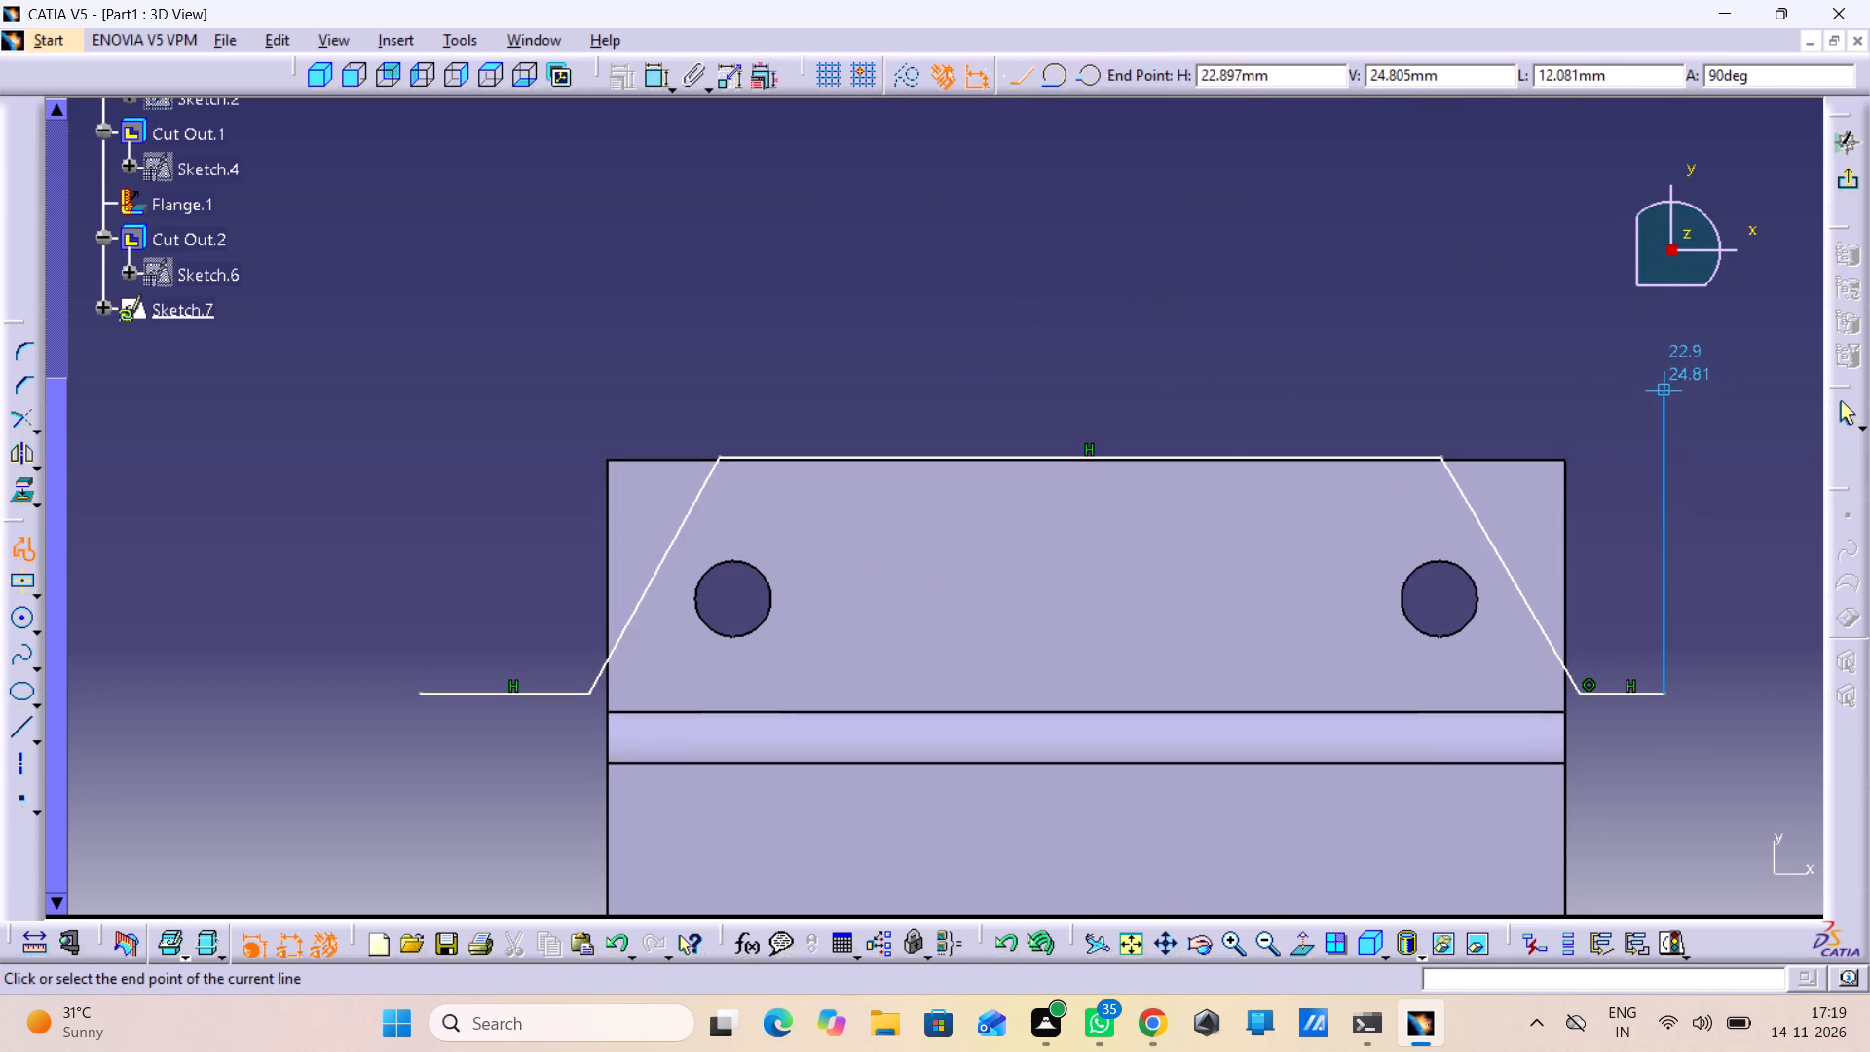
pyautogui.click(1662, 389)
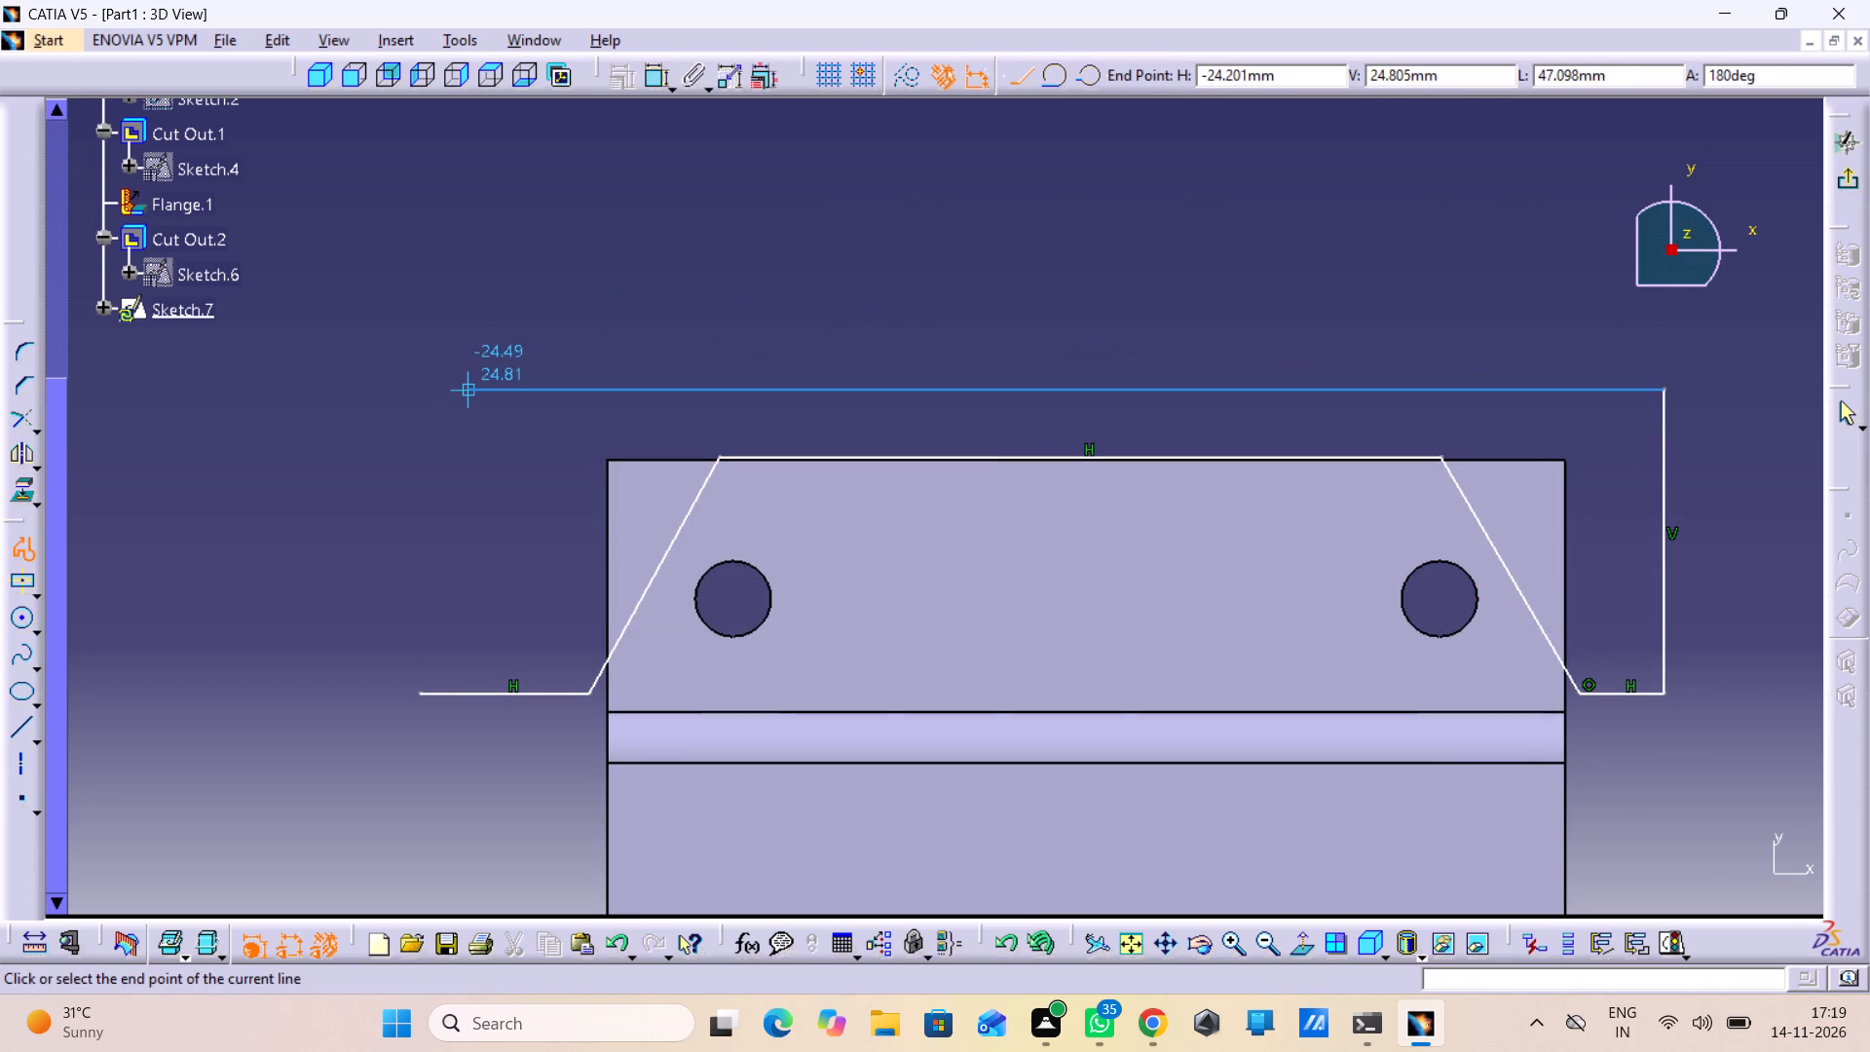
pyautogui.click(421, 388)
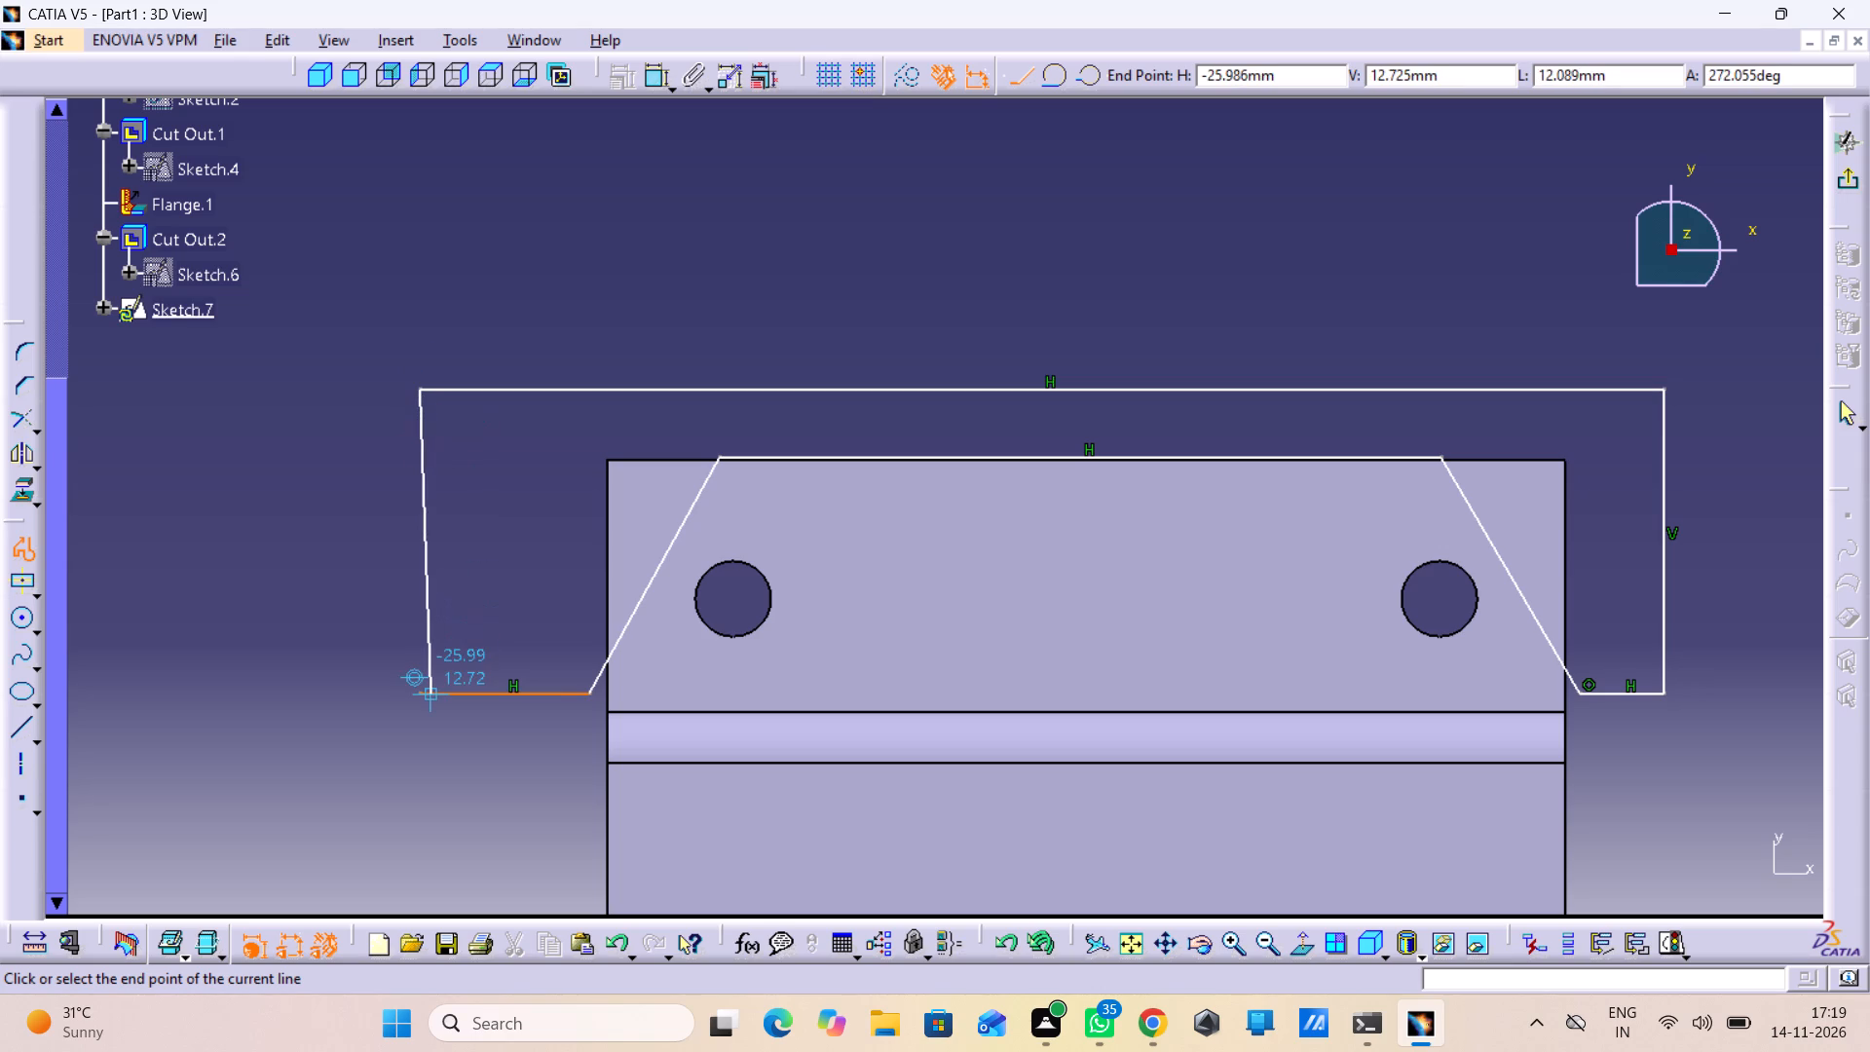
pyautogui.click(422, 689)
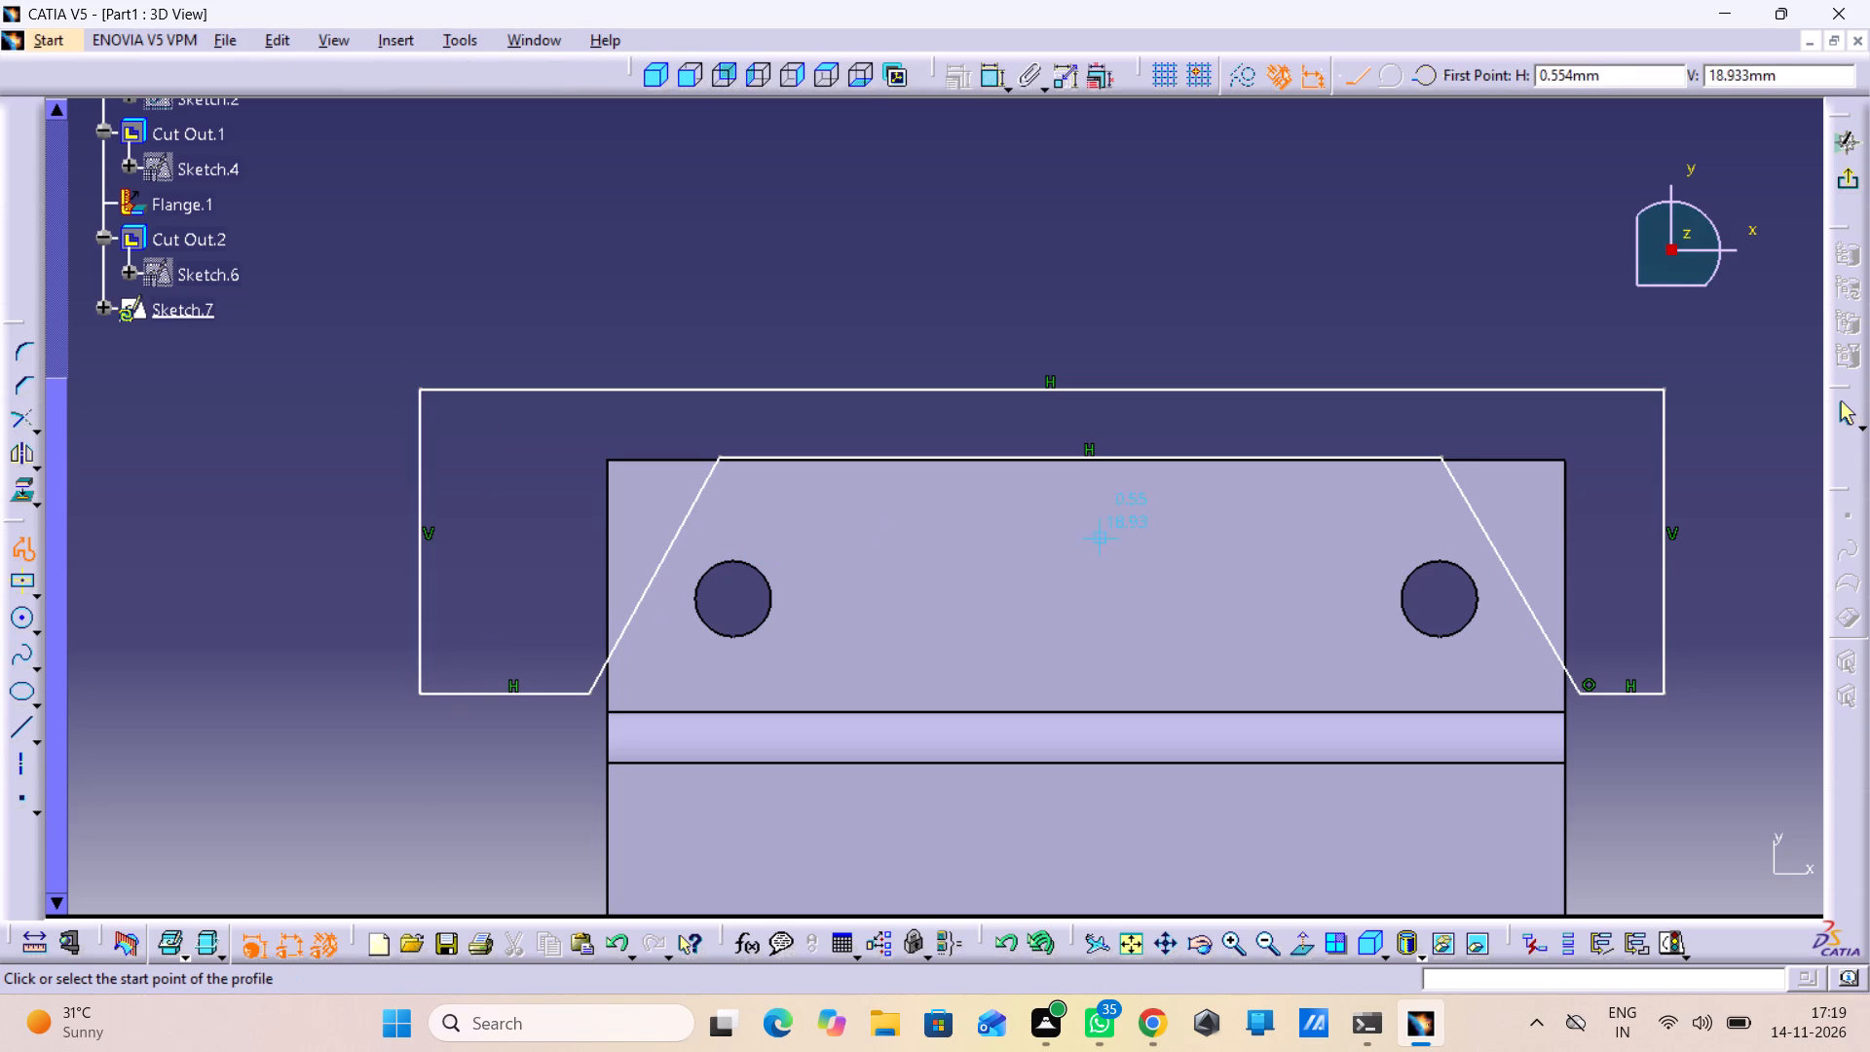
pyautogui.click(1837, 187)
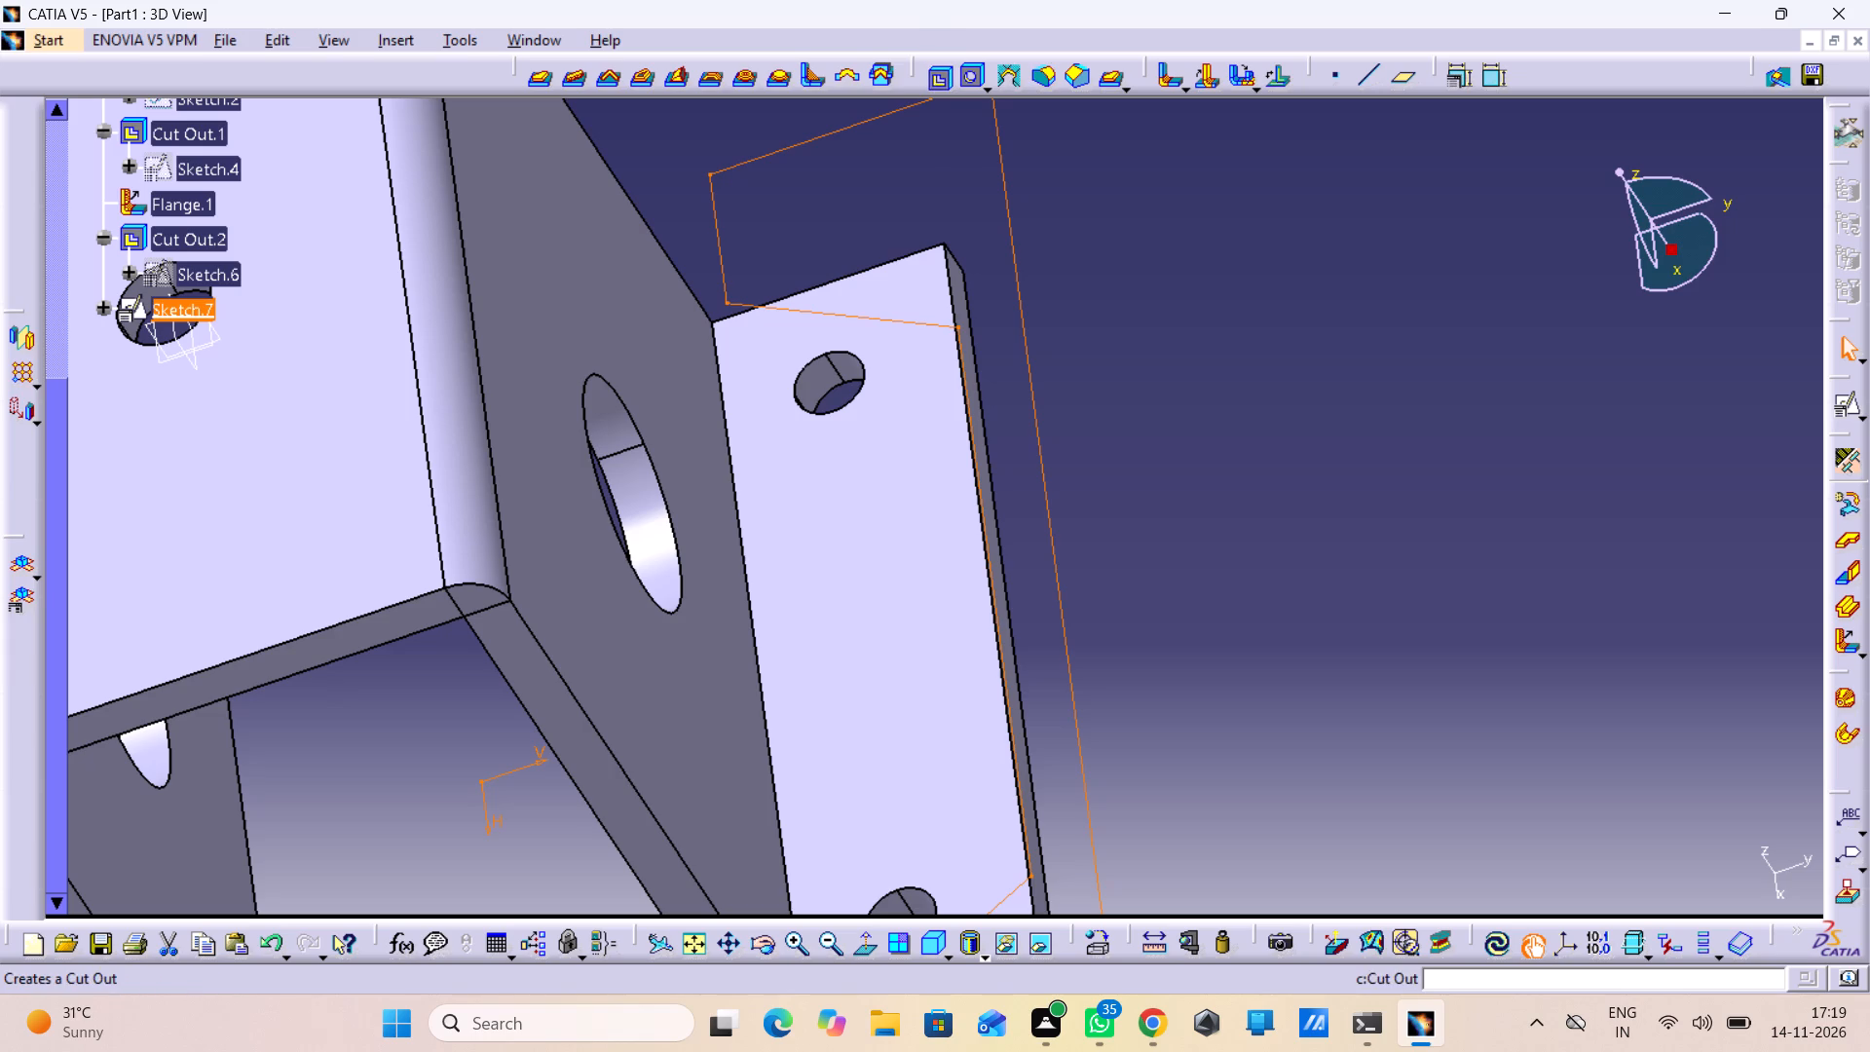
# Set up and preview a Sheetmetal standard cutout of Sketch.7 with an up-to-next end limit.
pyautogui.click(949, 78)
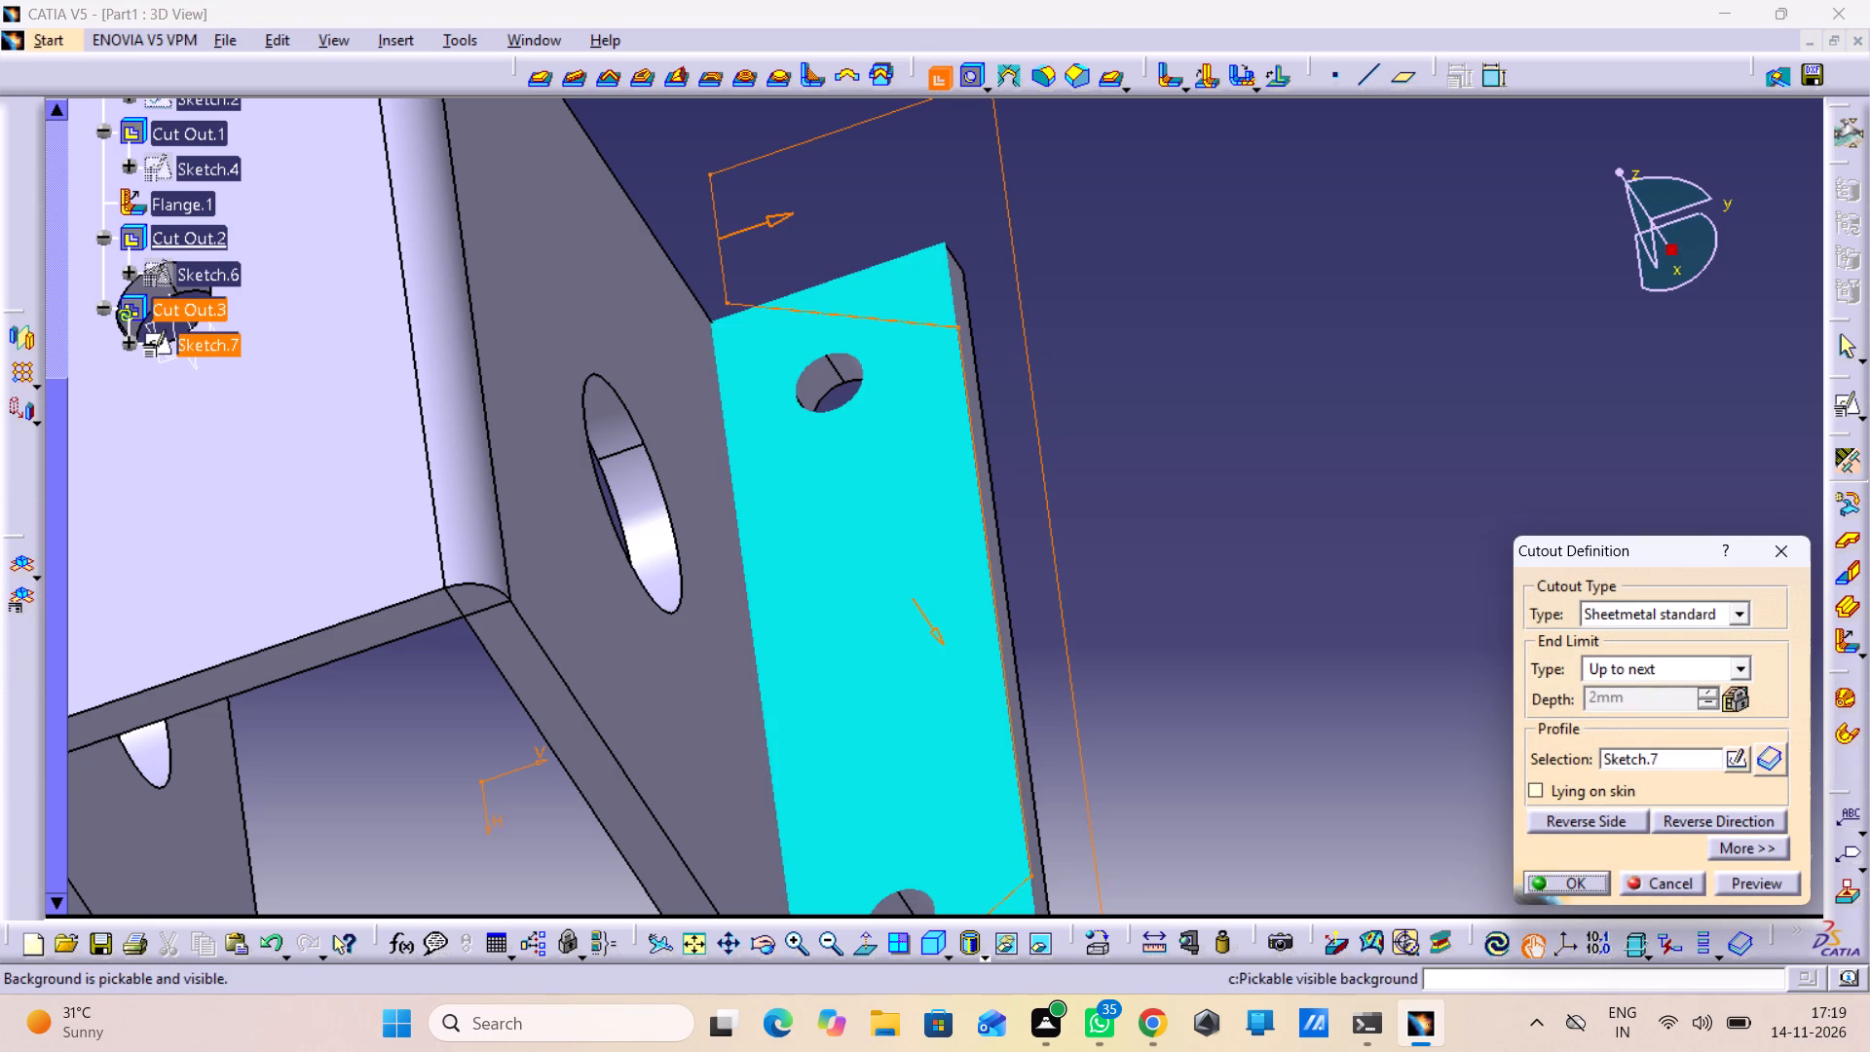
pyautogui.click(1777, 878)
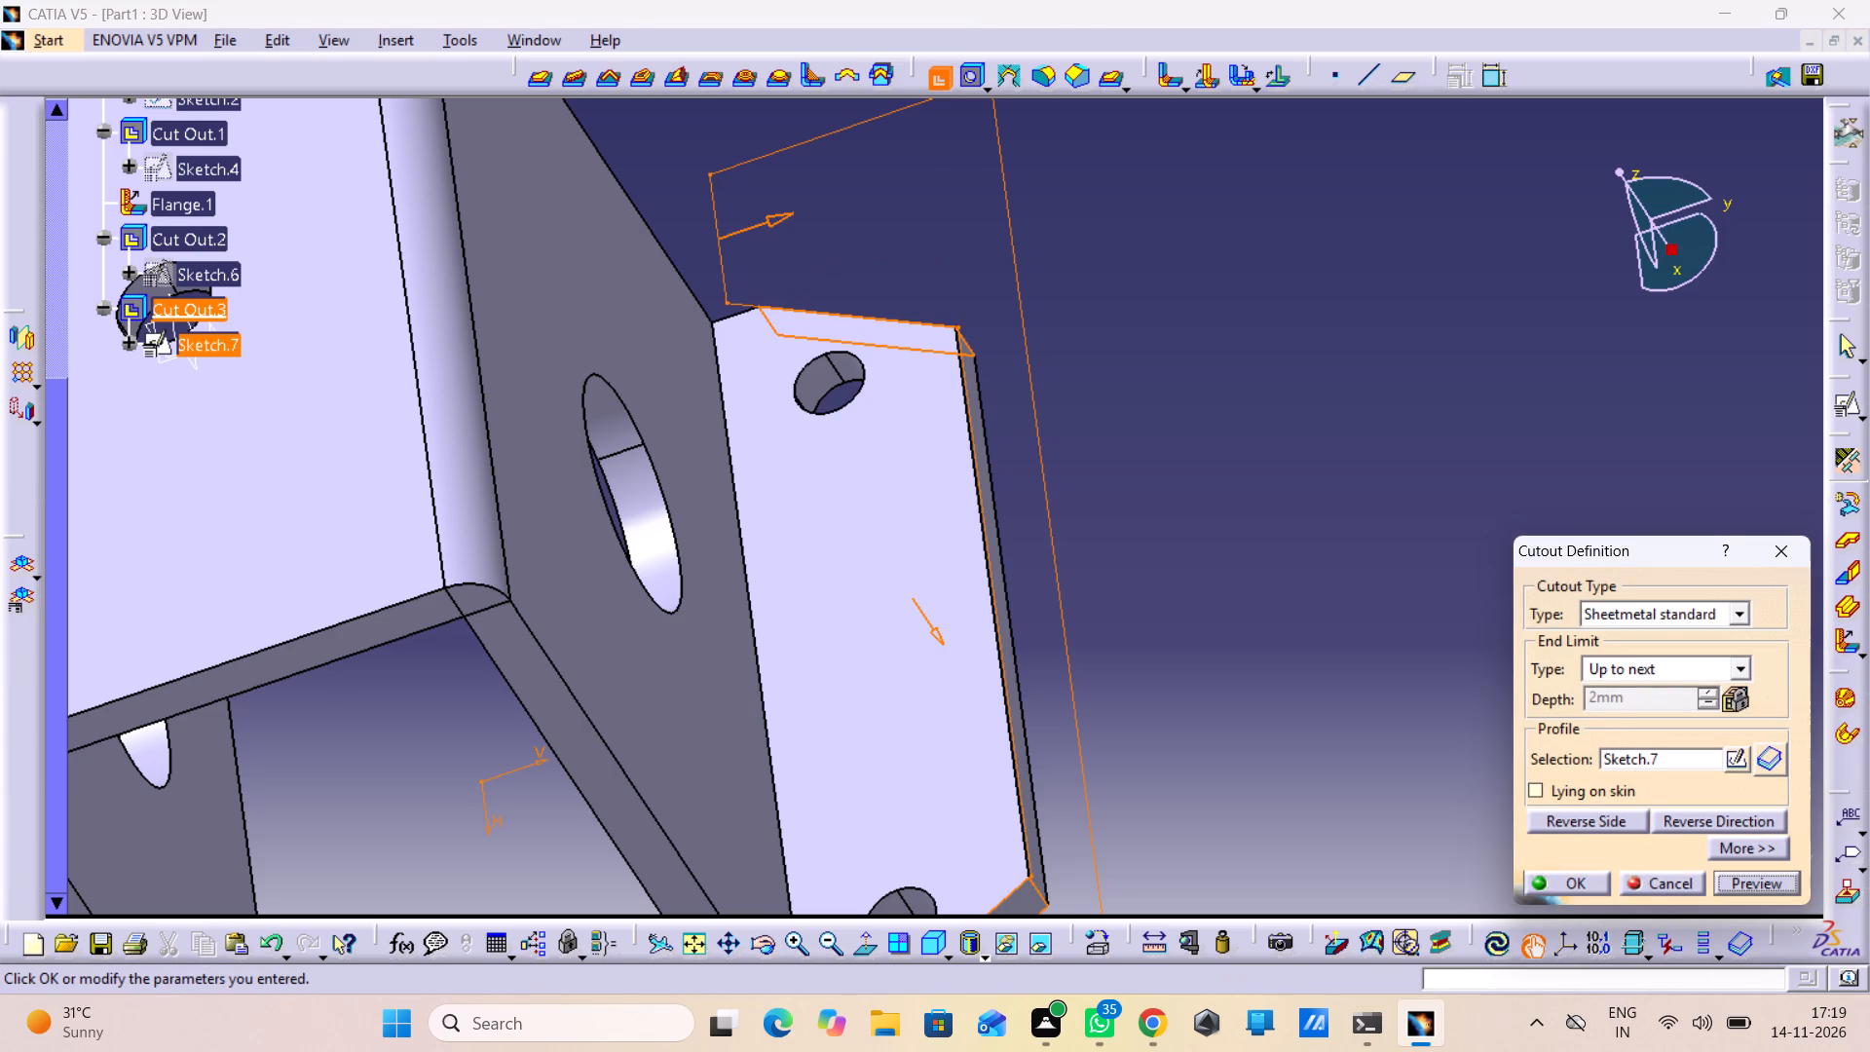
pyautogui.click(1583, 896)
# Edit the cutout's profile sketch and make the lower ends of both slanted lines coincident with the flange's side edges.
pyautogui.click(1733, 756)
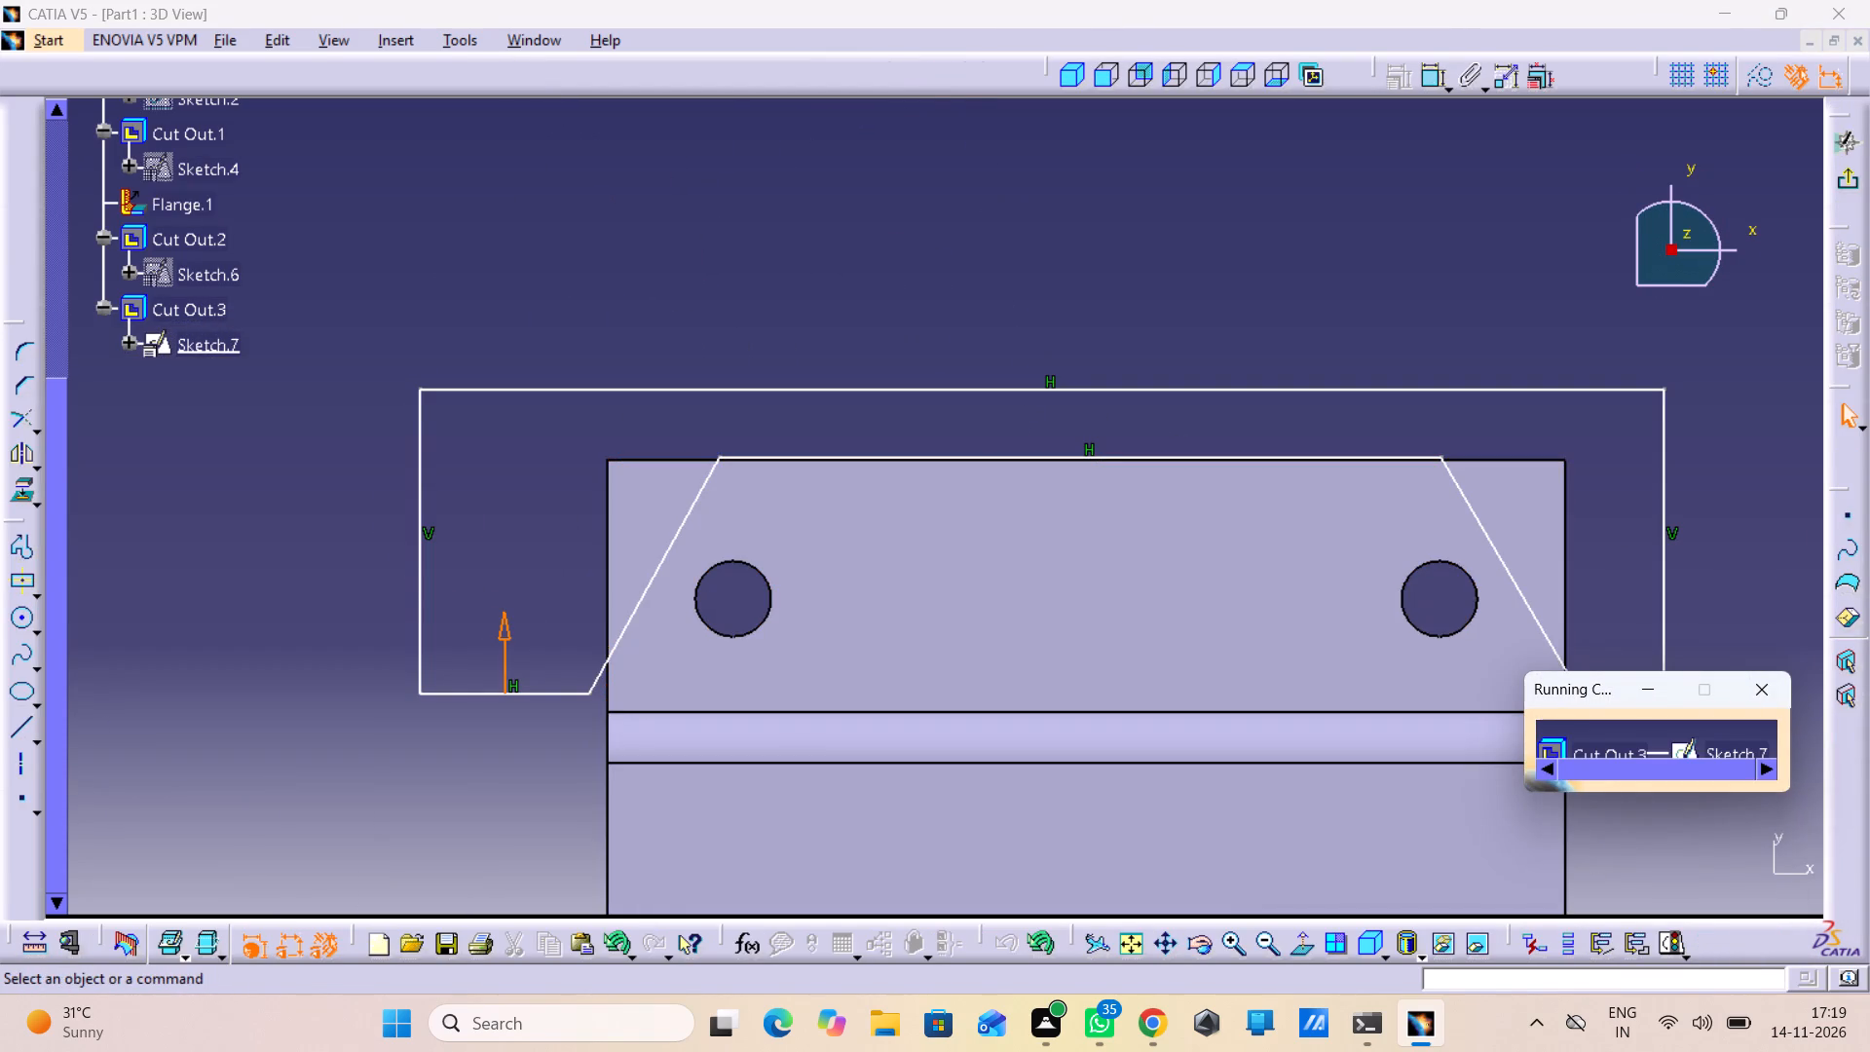
pyautogui.moveTo(1323, 549); pyautogui.dragTo(1343, 597, button='middle')
pyautogui.rightClick(1323, 549)
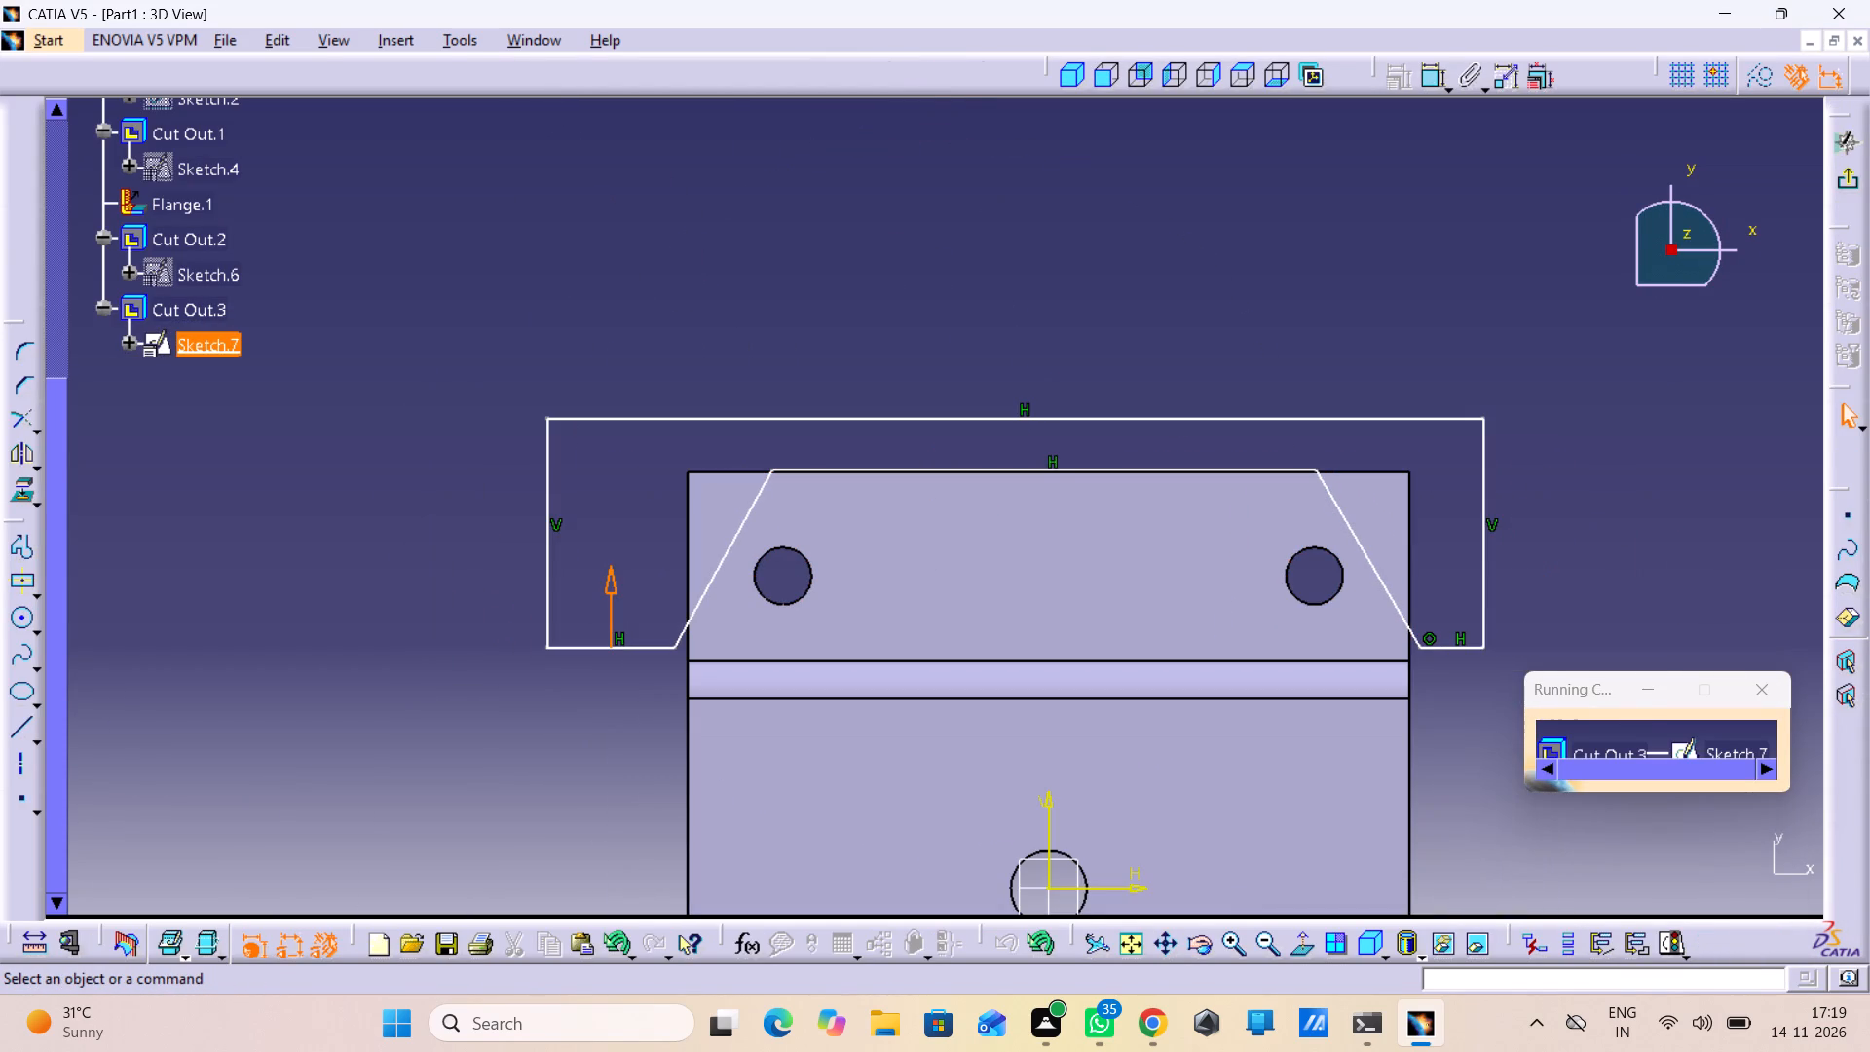
pyautogui.click(1415, 651)
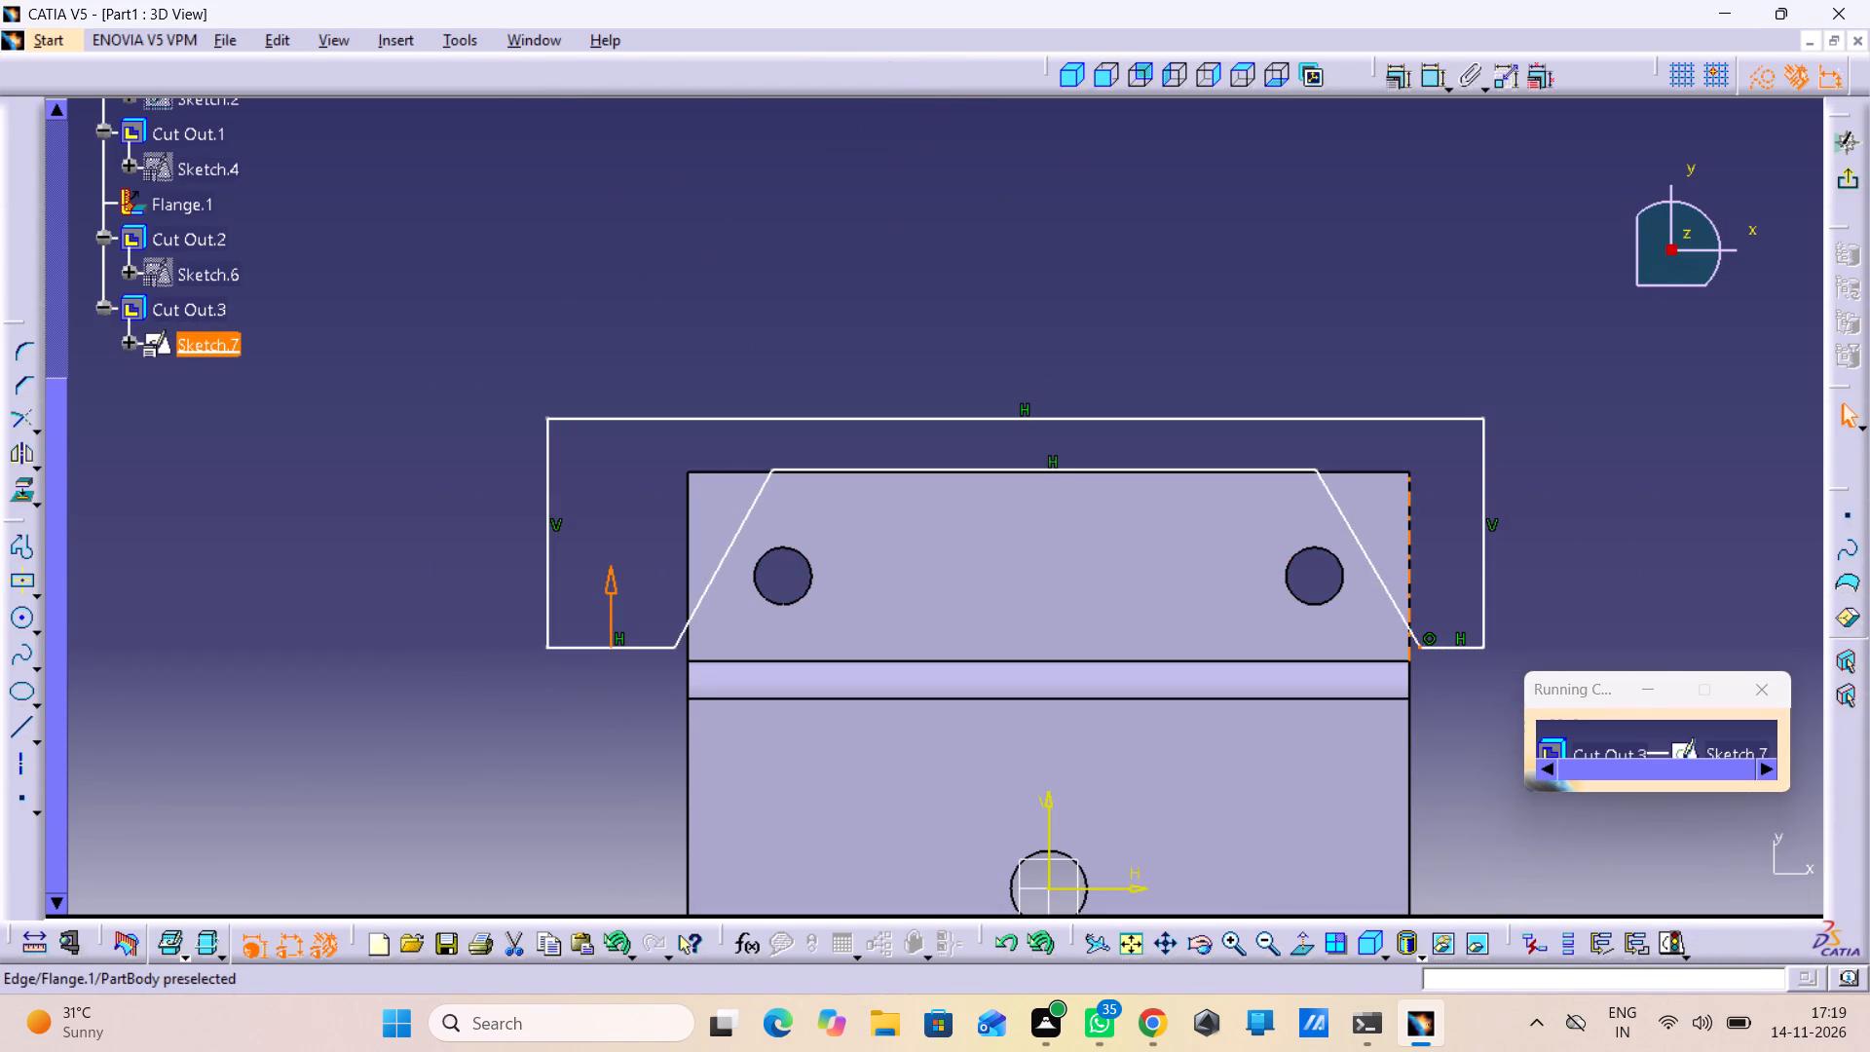
pyautogui.moveTo(1407, 656); pyautogui.dragTo(1430, 655)
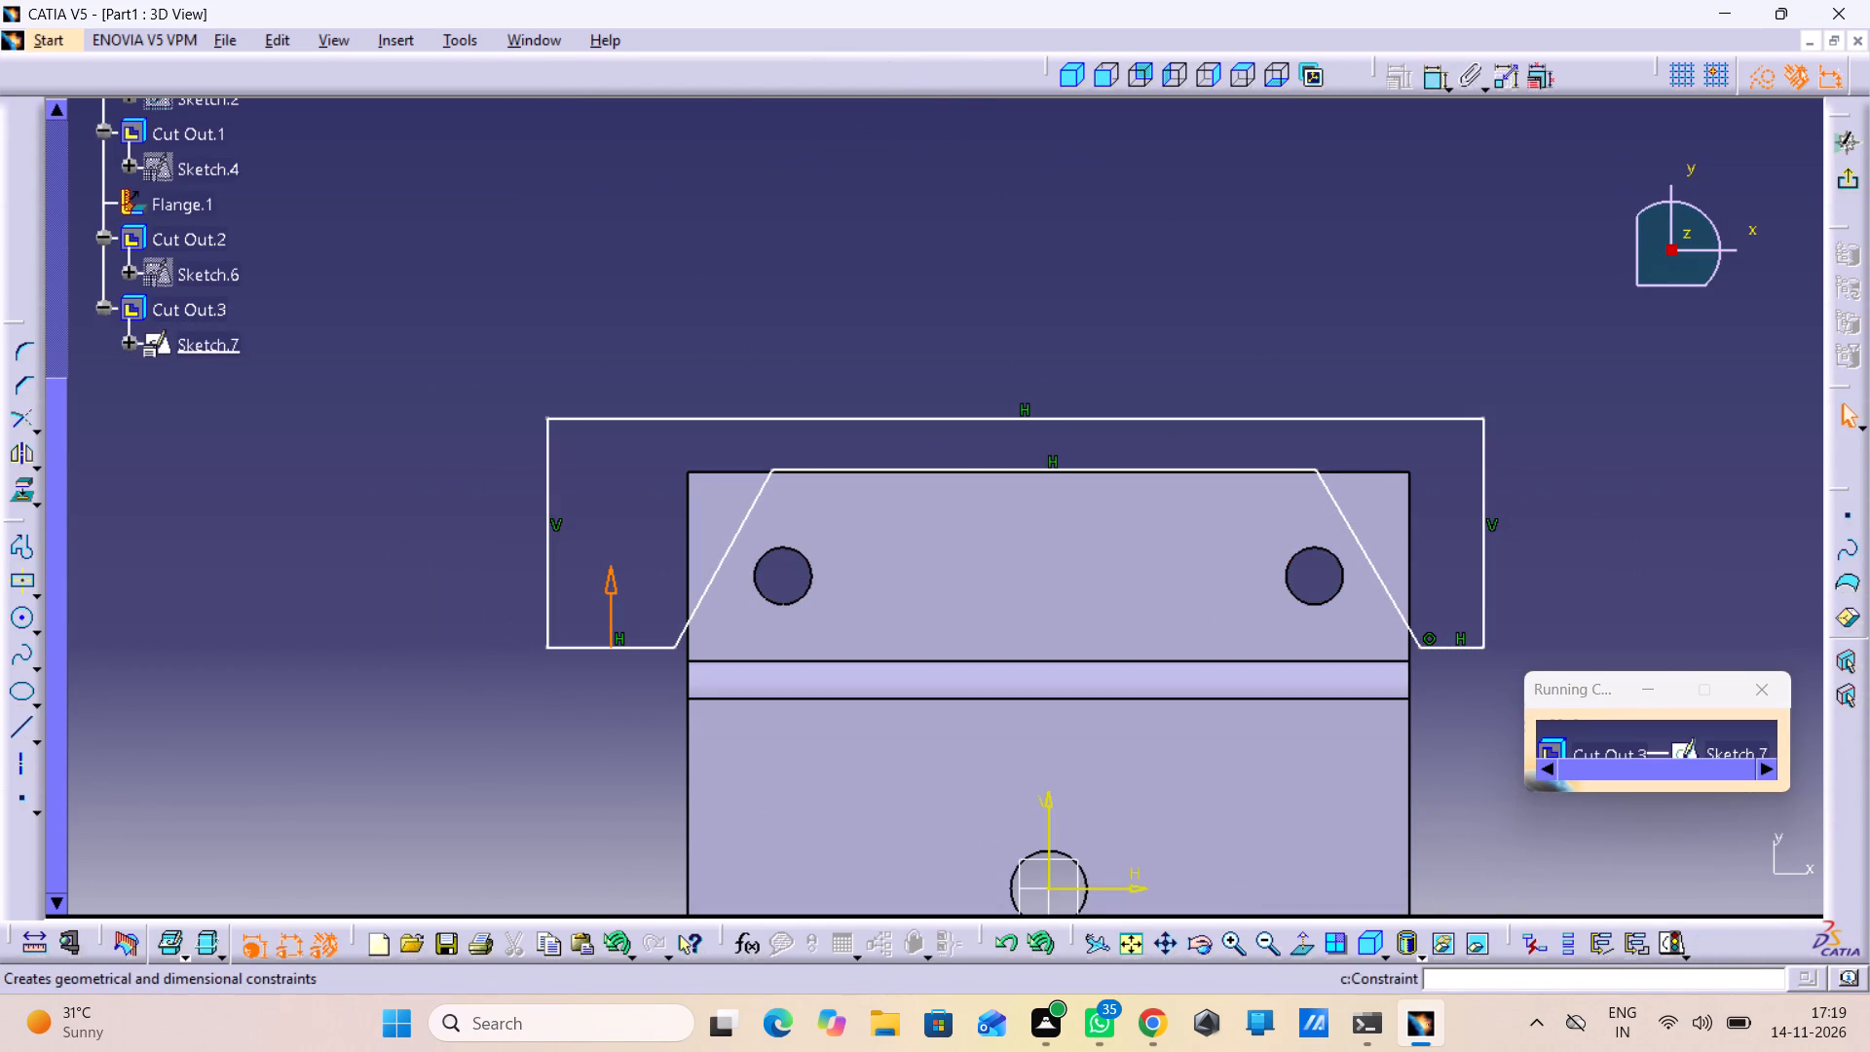
pyautogui.doubleClick(1419, 76)
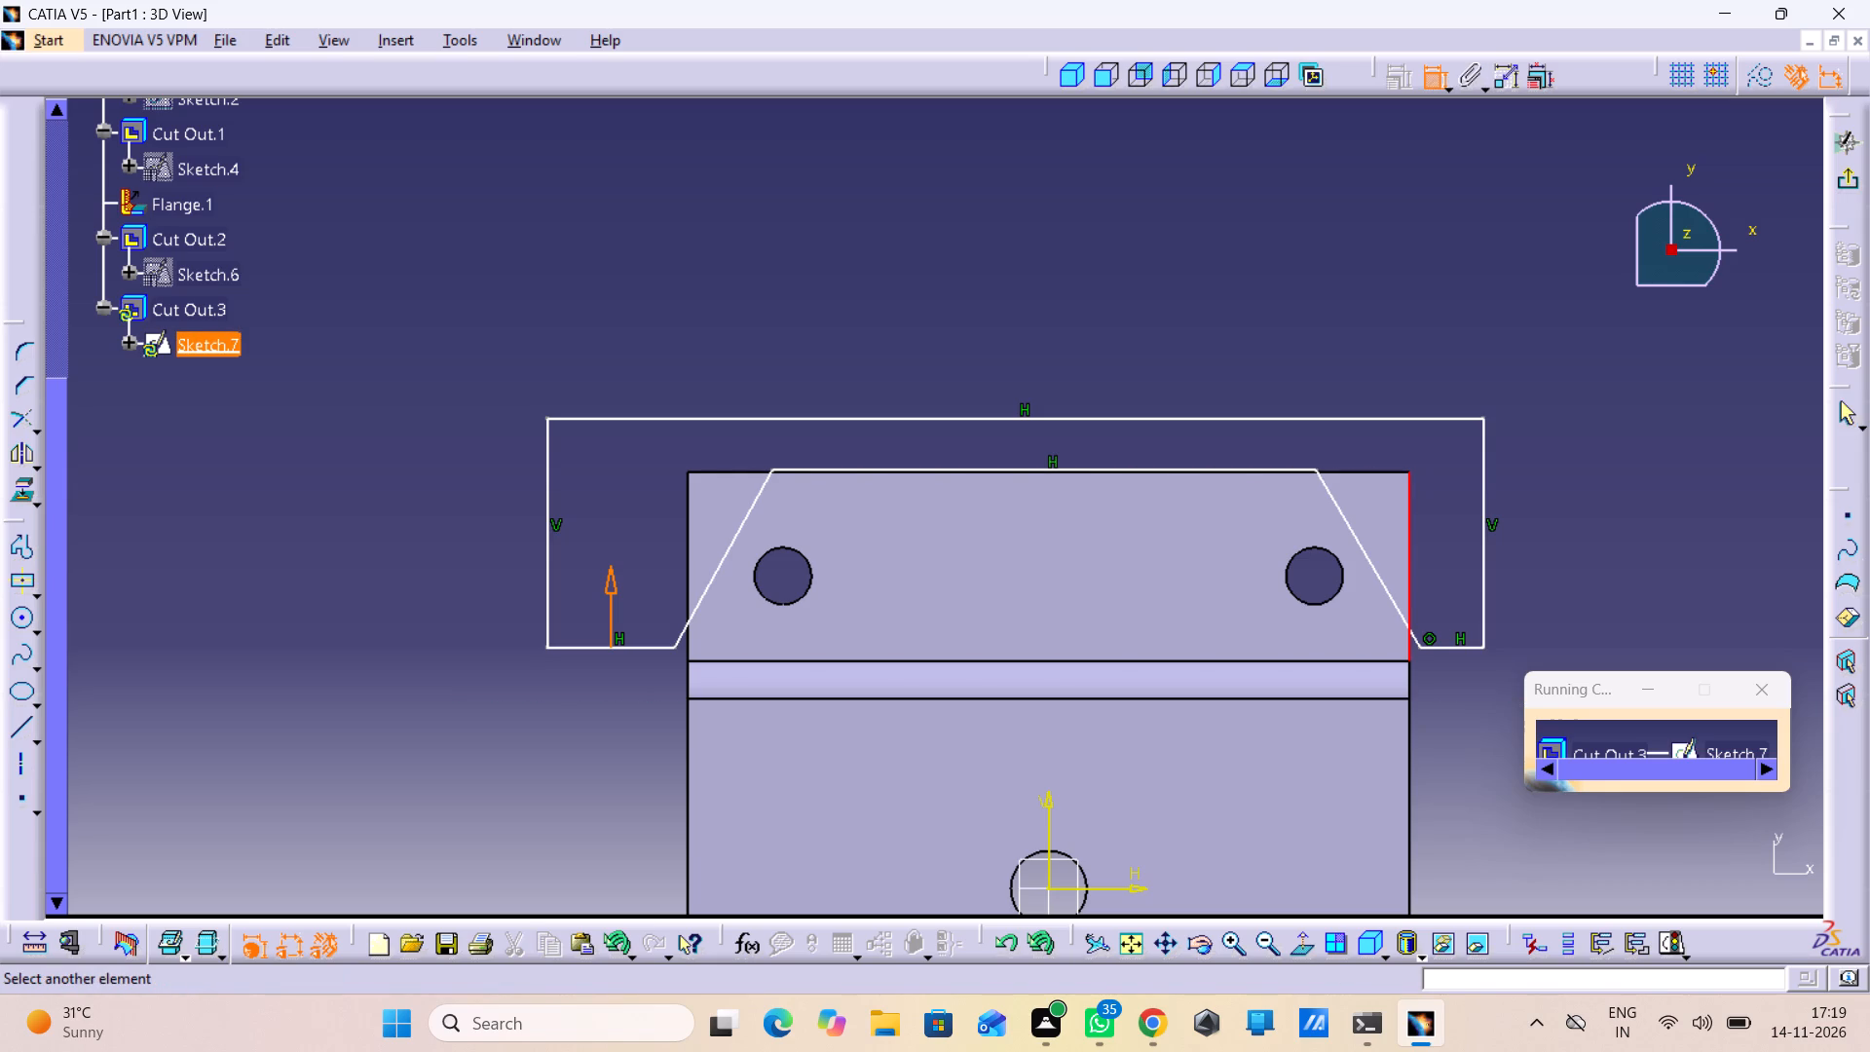
pyautogui.click(1420, 650)
pyautogui.rightClick(1464, 469)
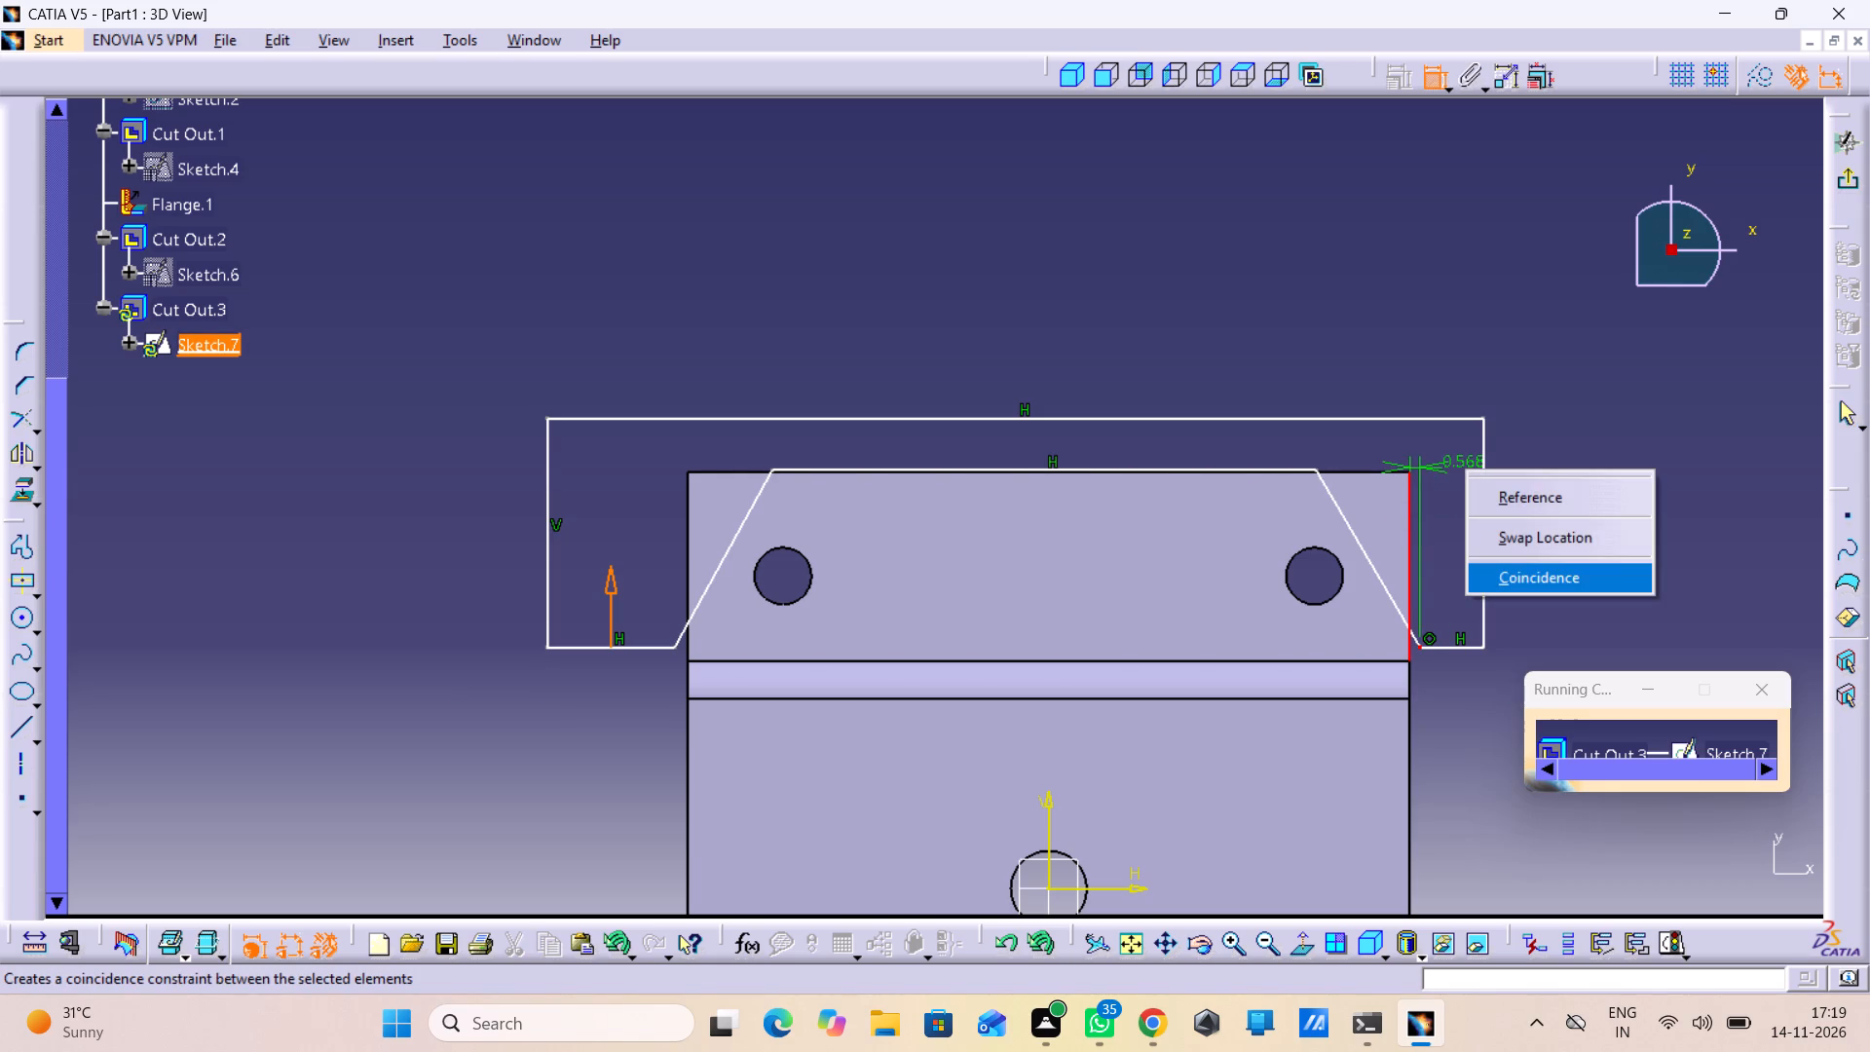
pyautogui.click(1565, 582)
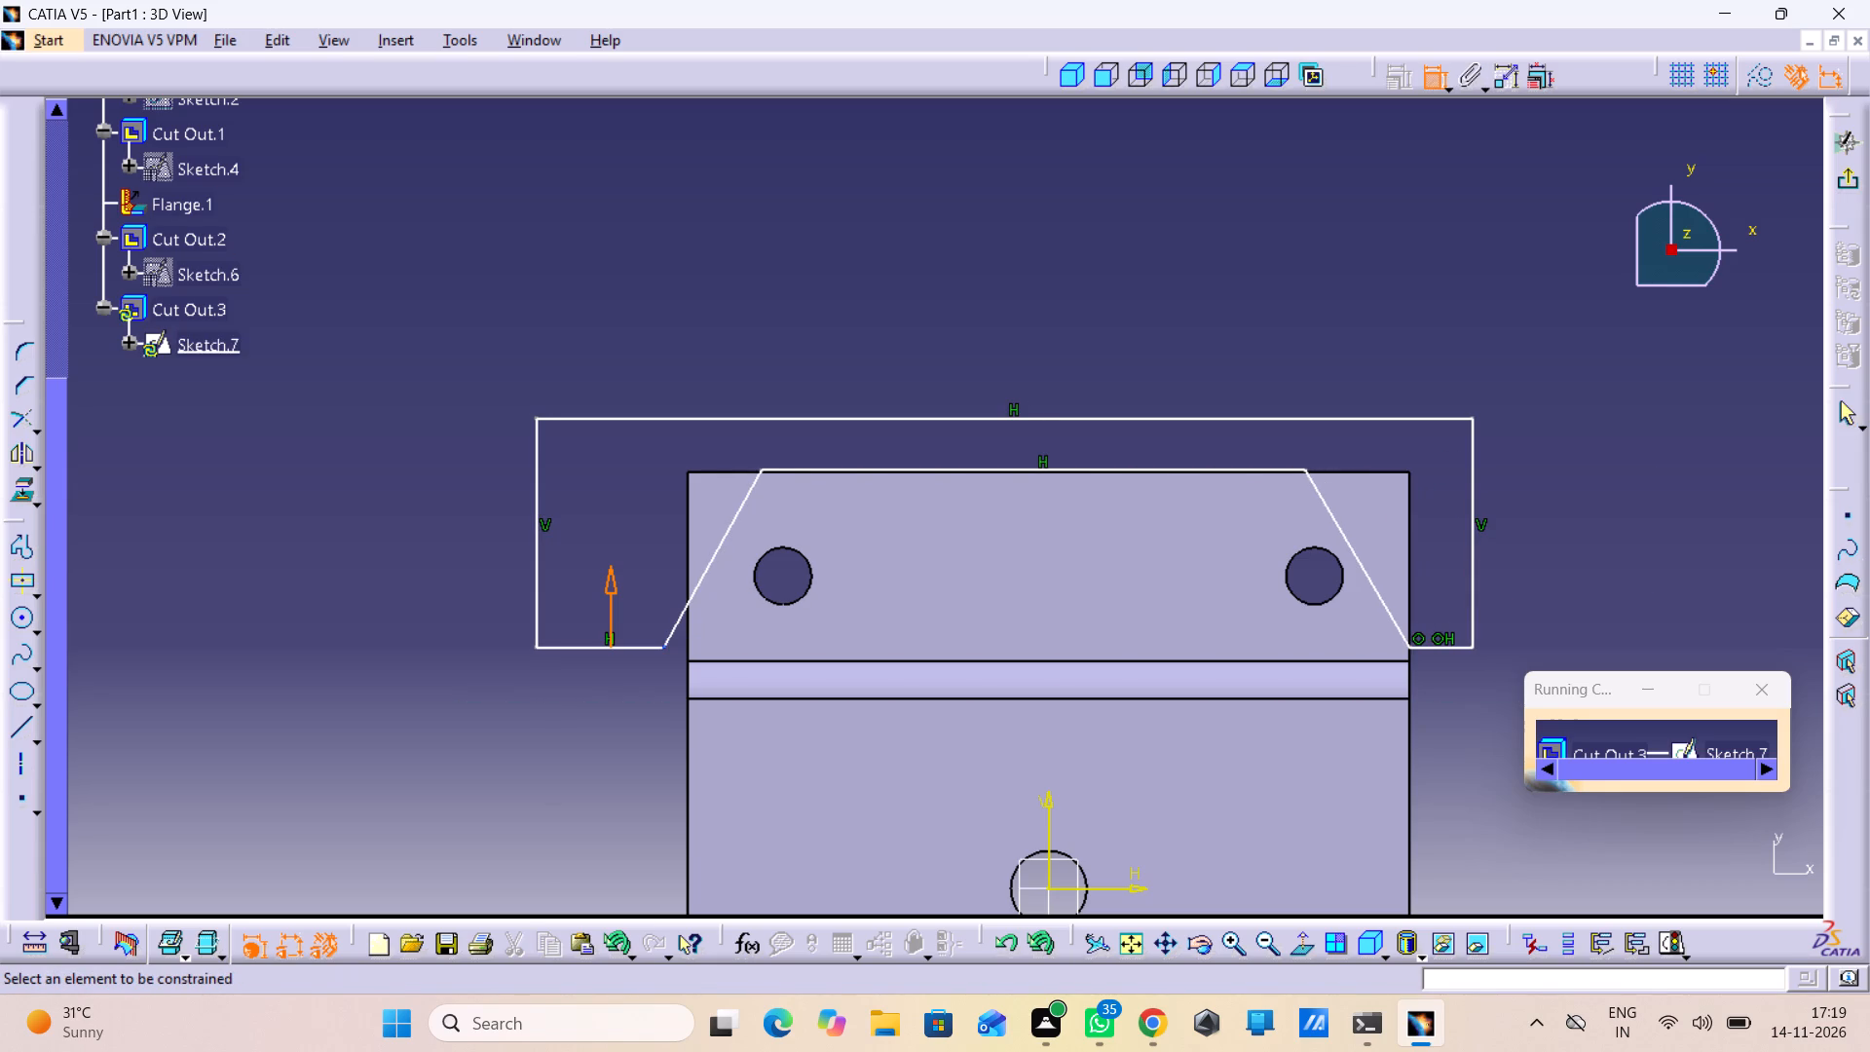
pyautogui.moveTo(664, 650); pyautogui.dragTo(679, 657)
pyautogui.click(690, 643)
pyautogui.rightClick(629, 478)
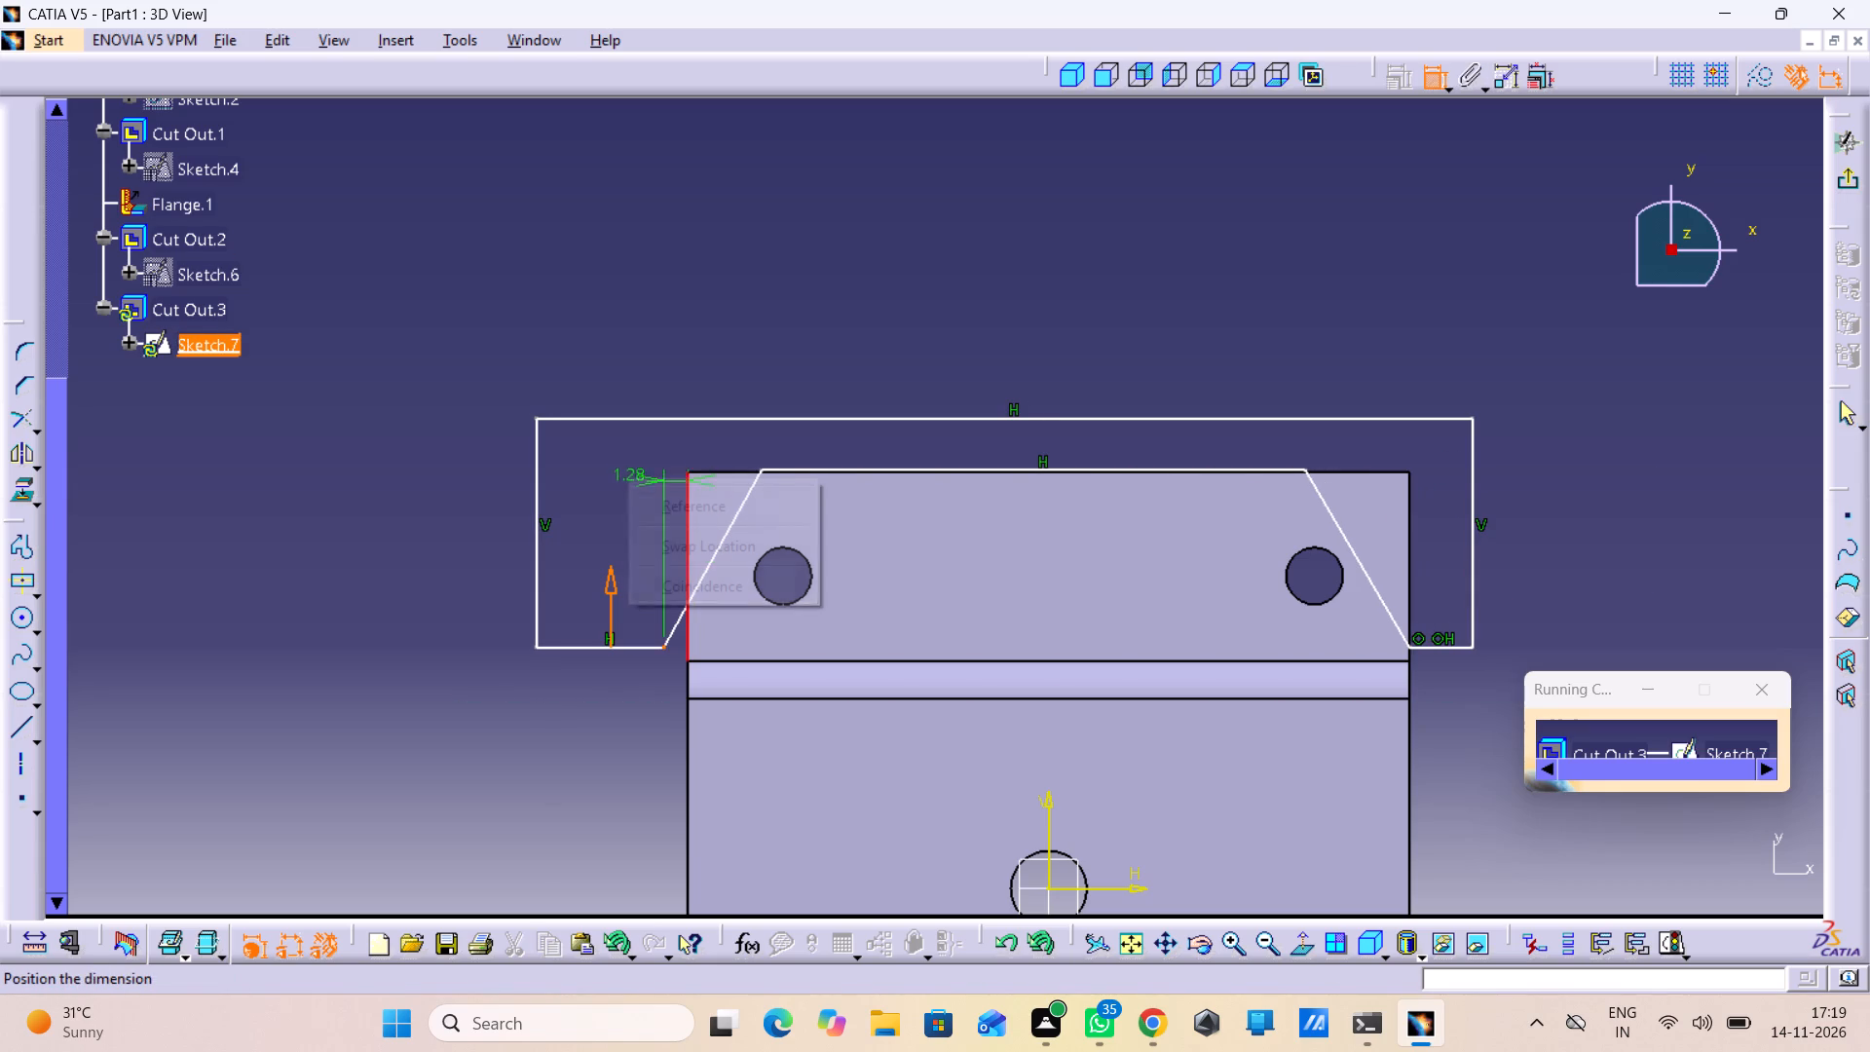
pyautogui.click(682, 590)
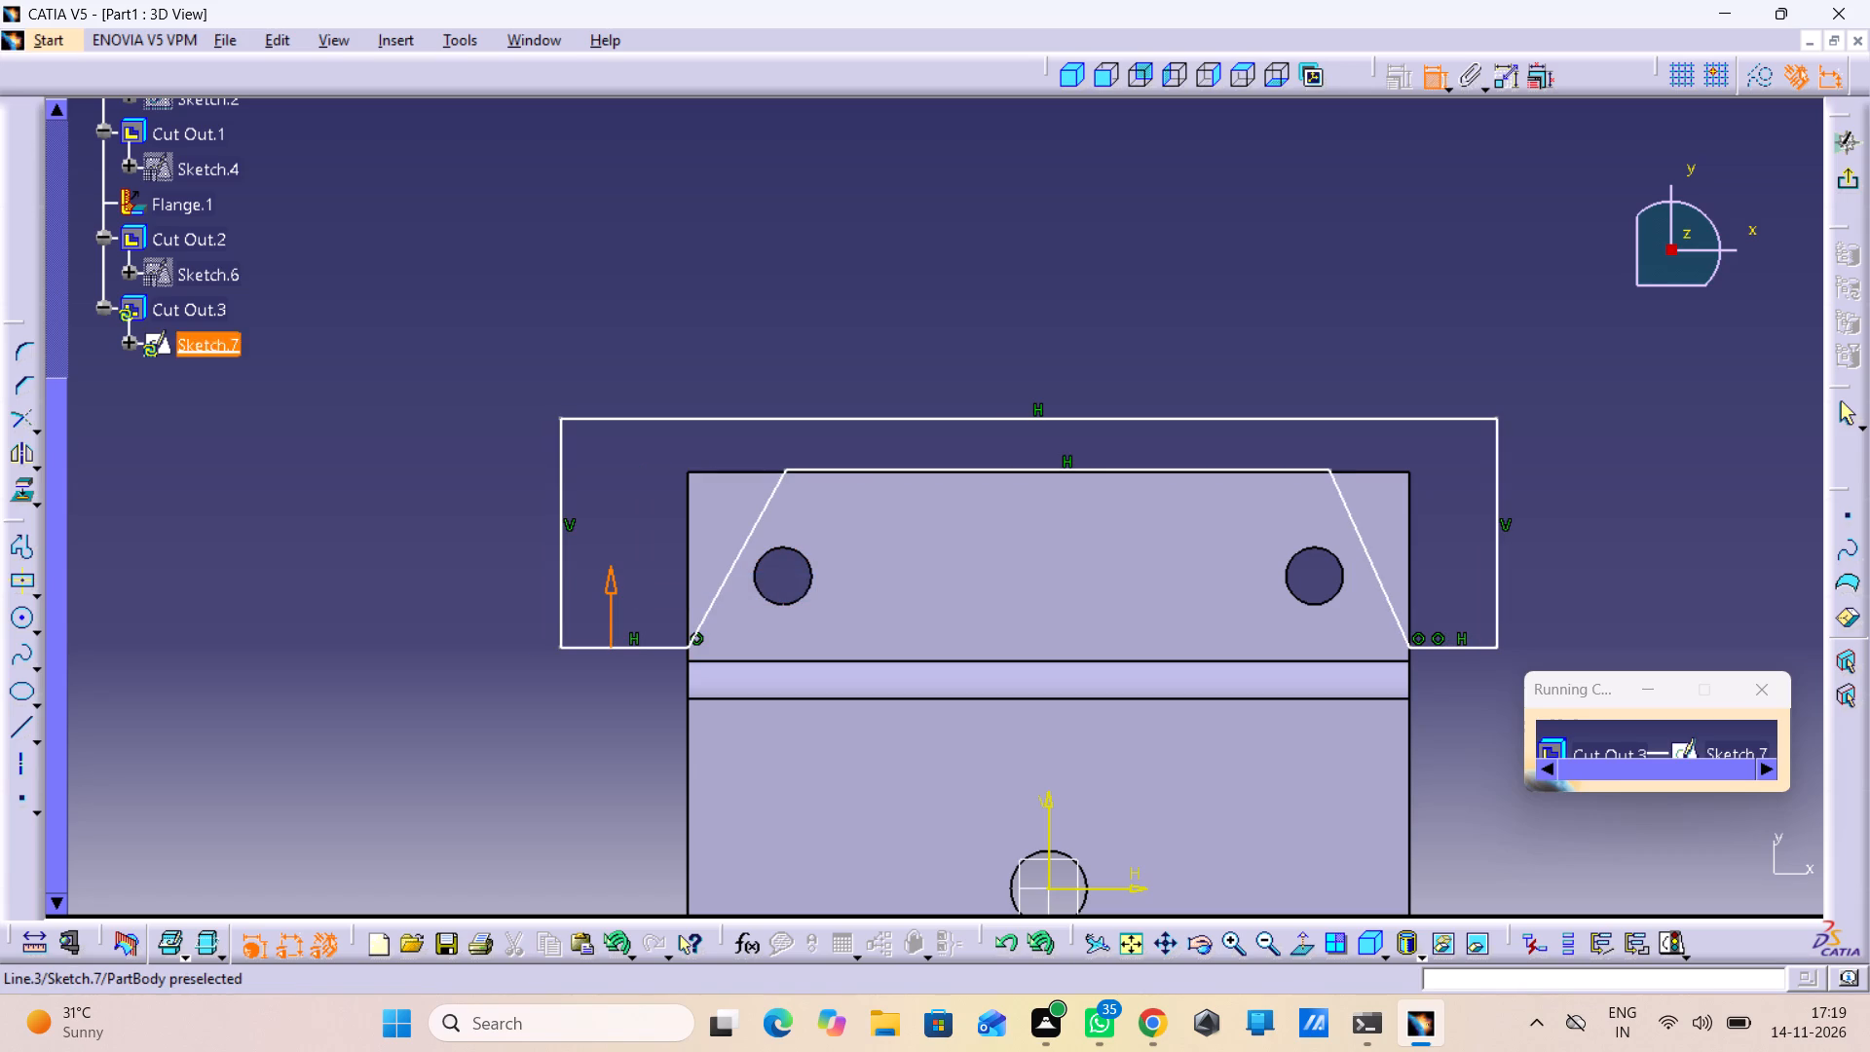
# Dimension the profile's inner horizontal line between the slanted sides and set its length to 16.7*2 mm.
pyautogui.click(944, 469)
pyautogui.click(999, 340)
pyautogui.doubleClick(1002, 333)
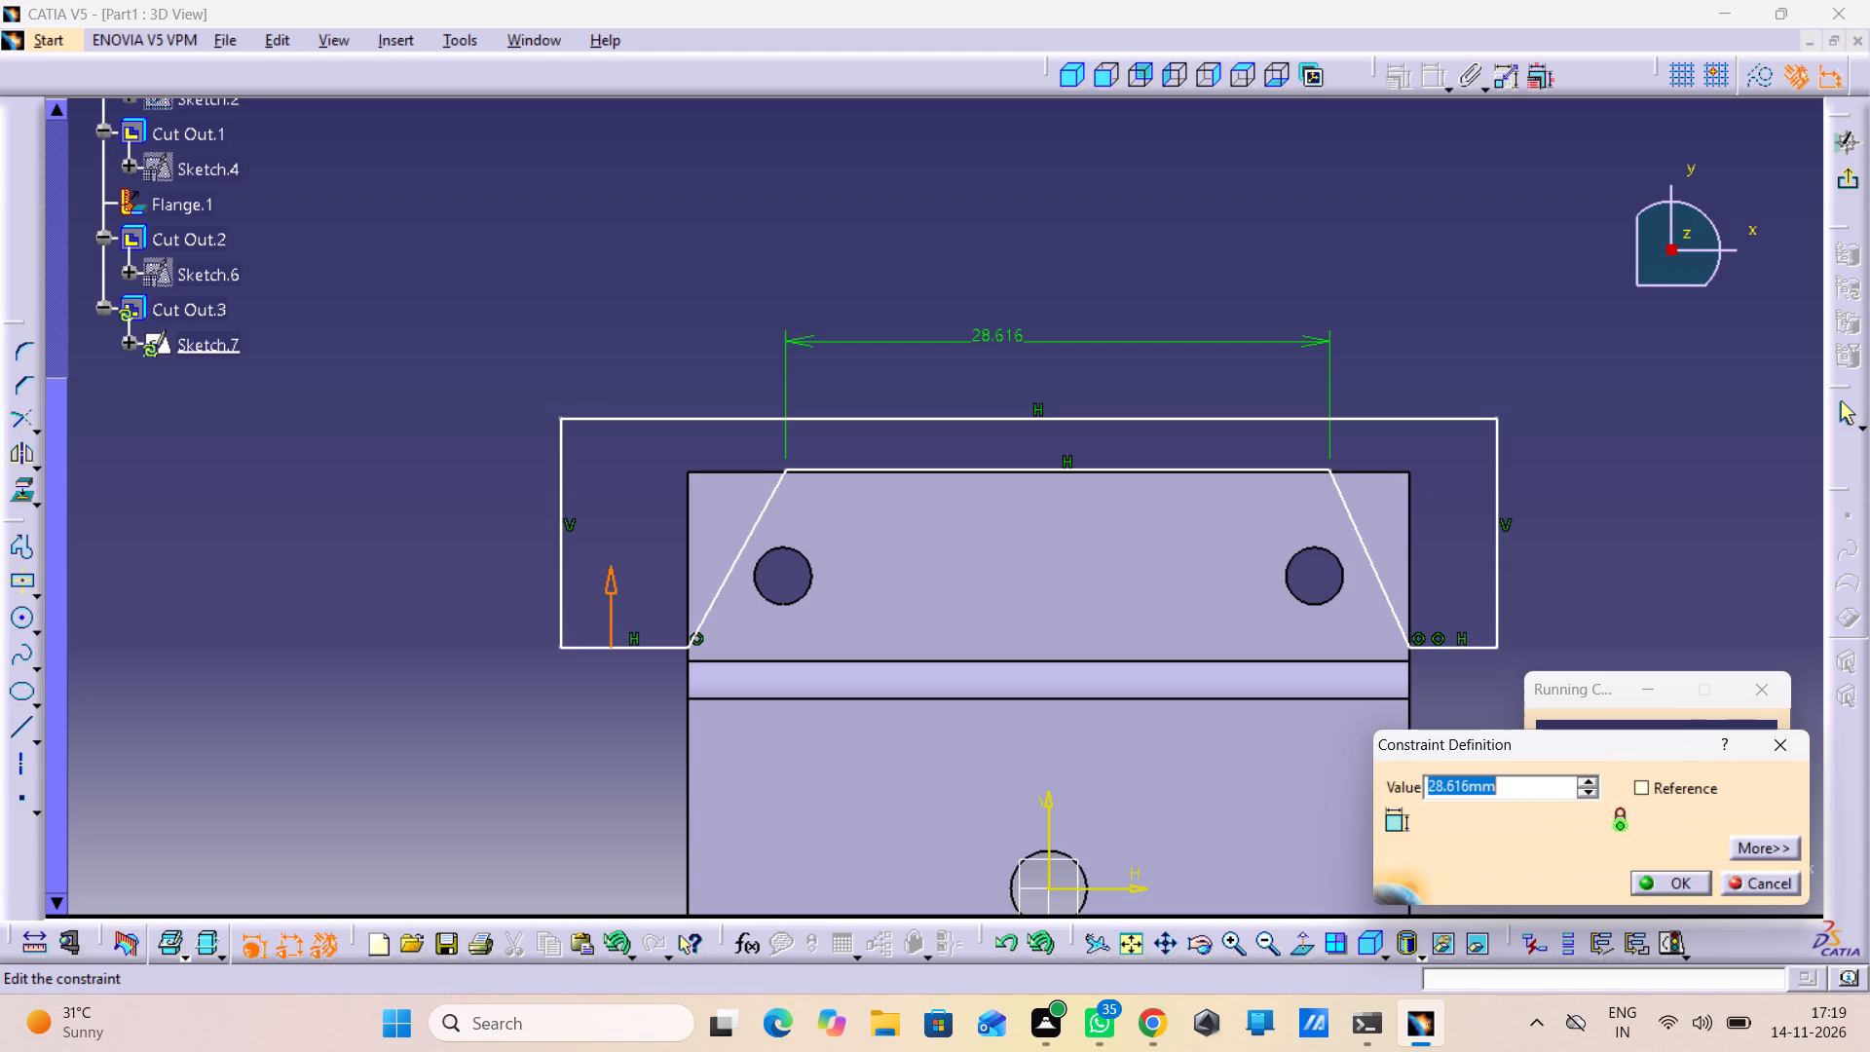
pyautogui.write('16.7')
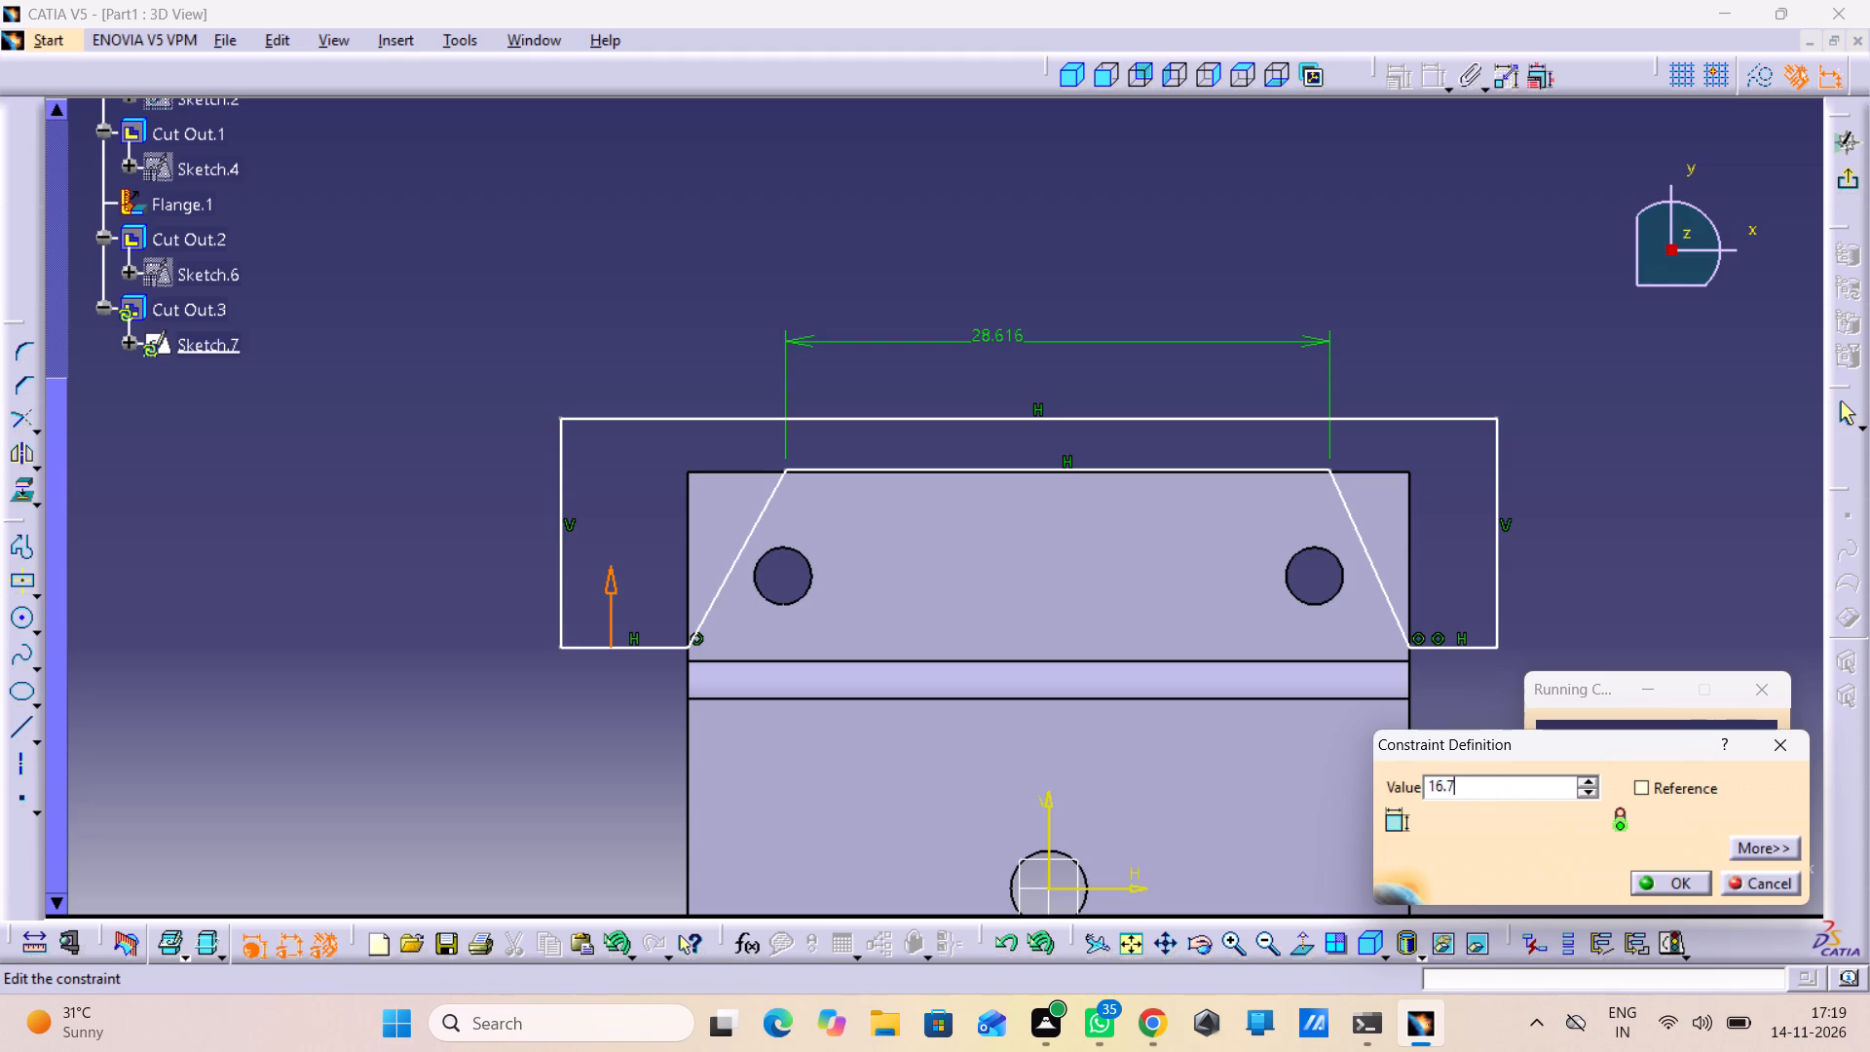
pyautogui.press('*')
pyautogui.press('2')
pyautogui.press('Return')
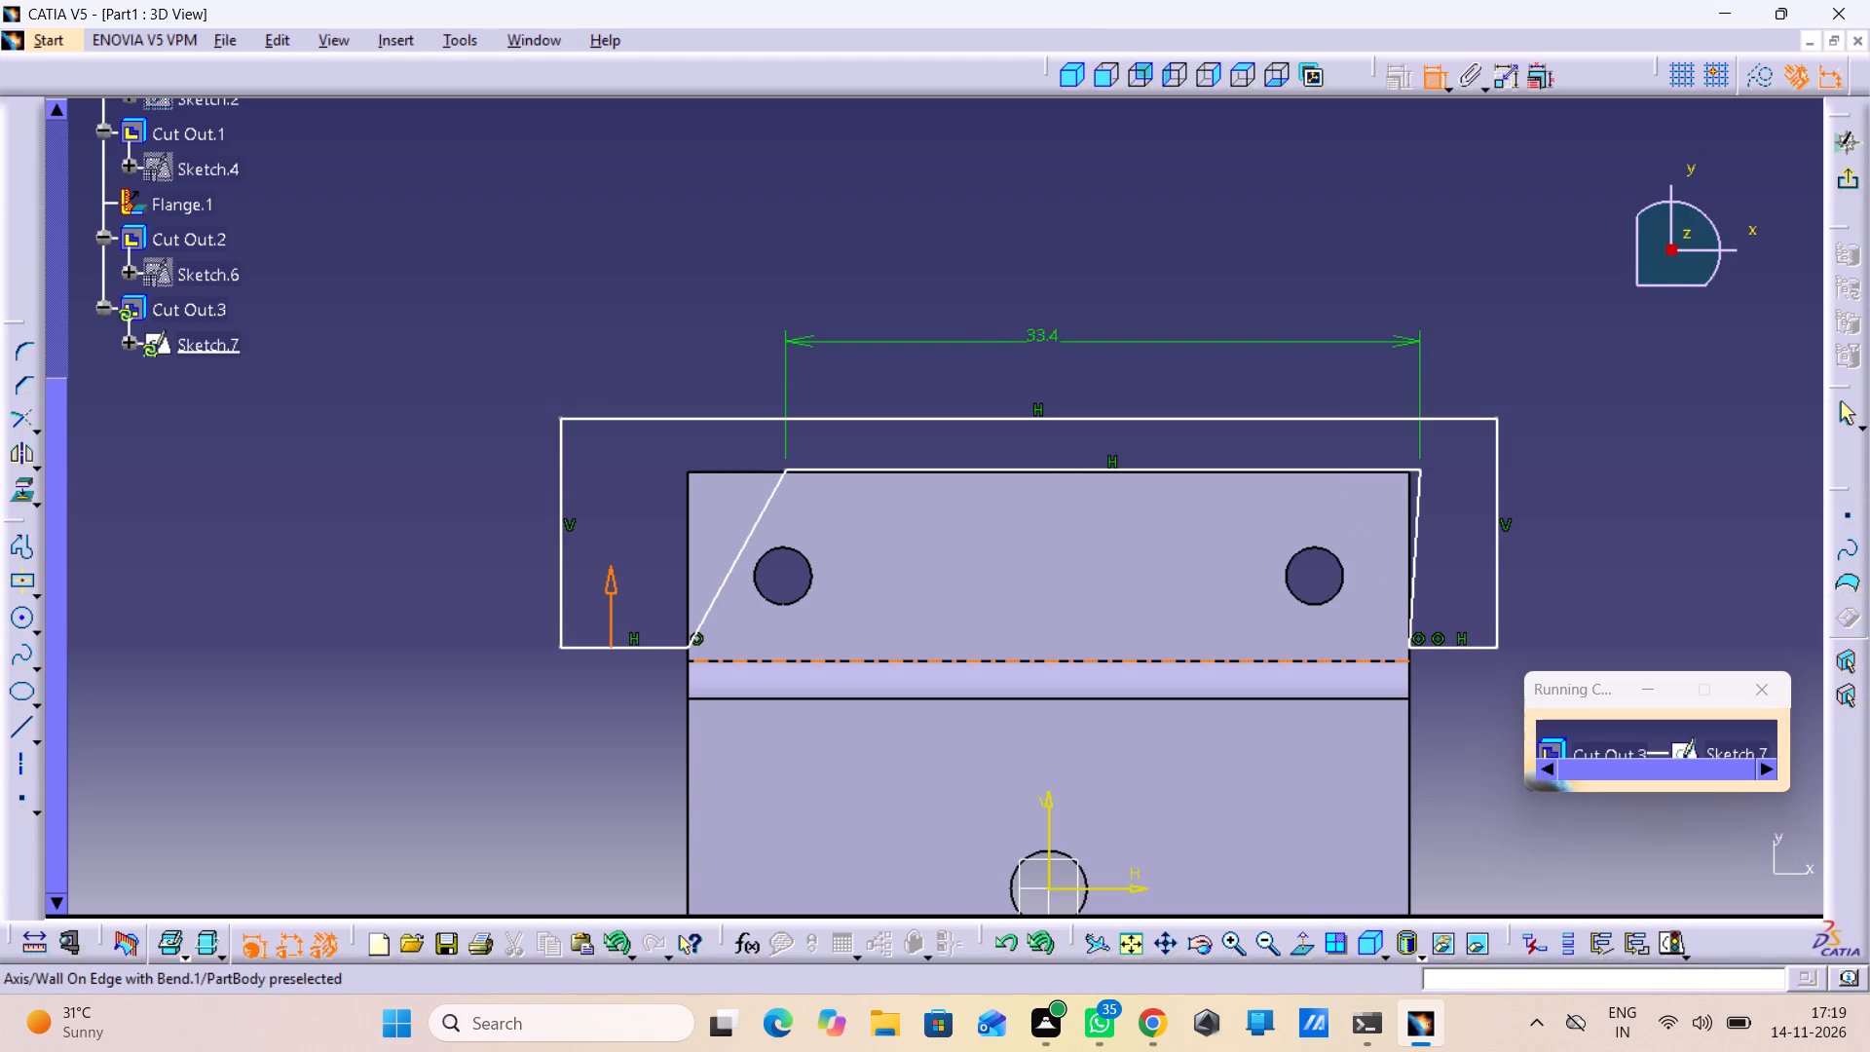
# Constrain the profile's two slanted lines as symmetric about the sketch's vertical axis.
pyautogui.moveTo(759, 521); pyautogui.dragTo(781, 519)
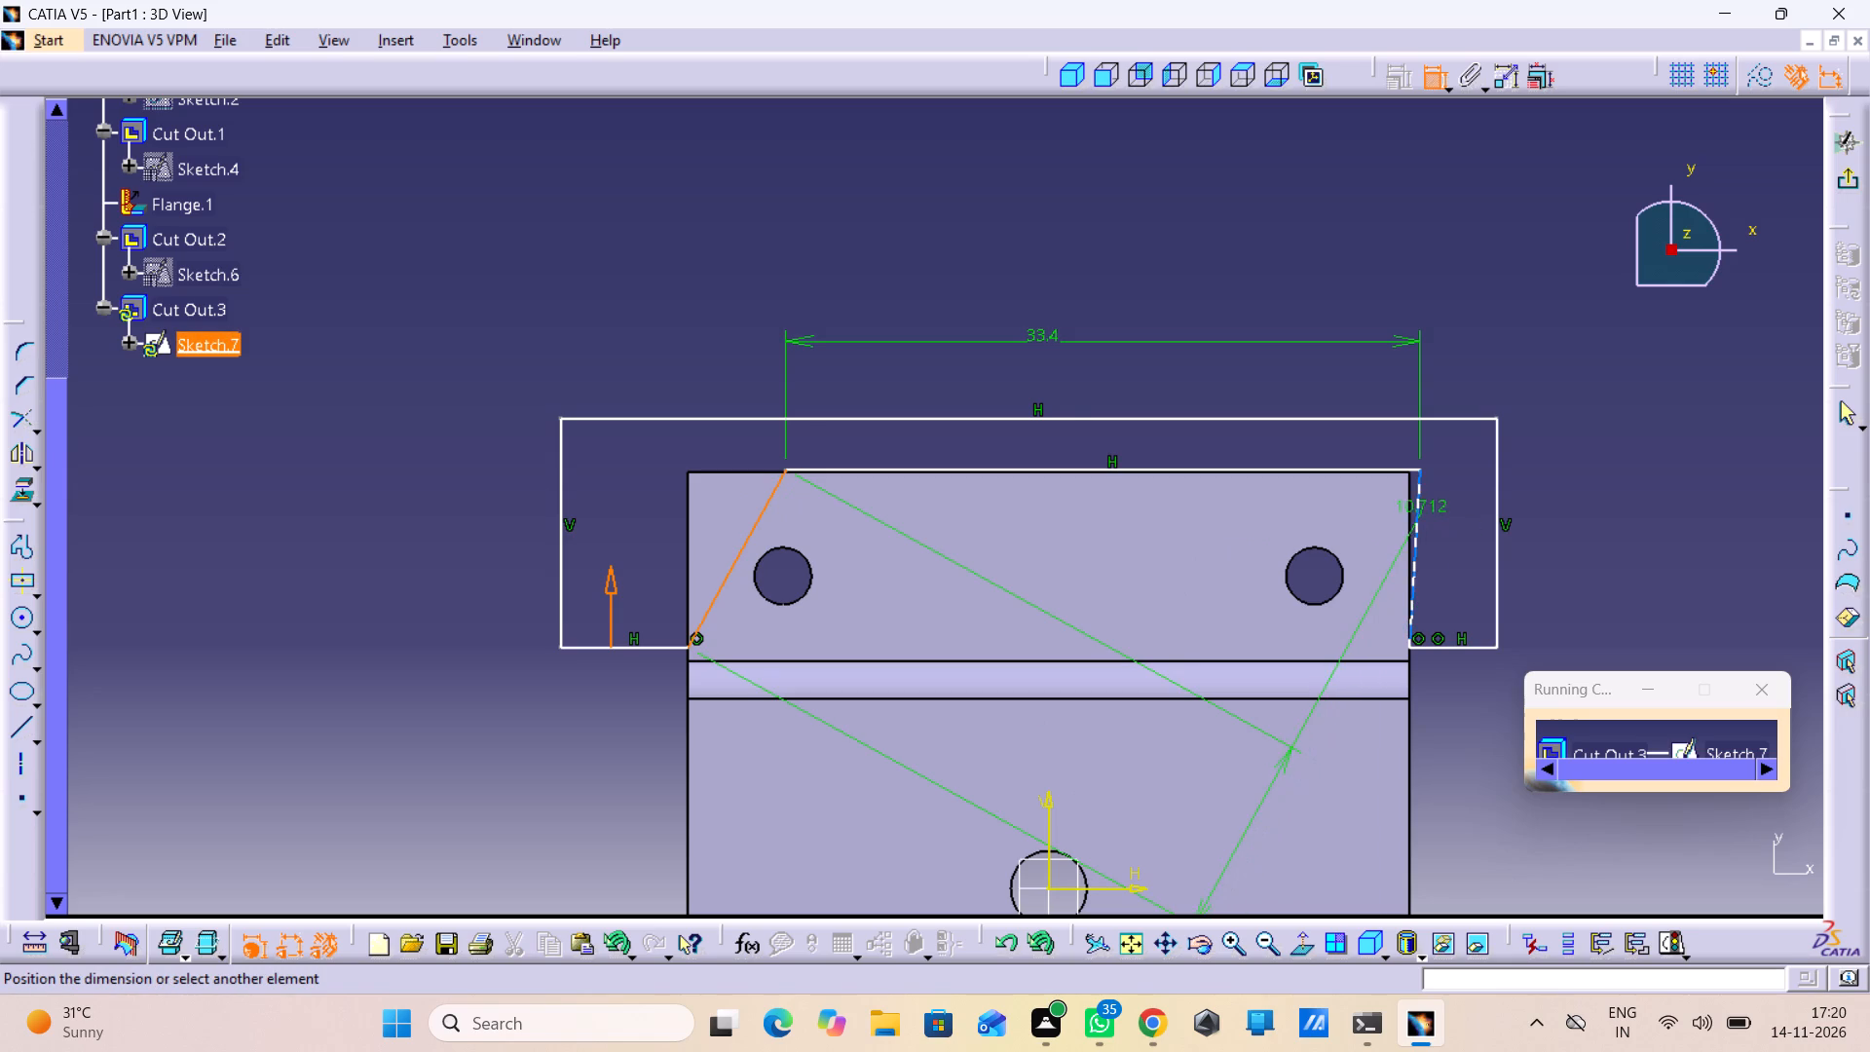
pyautogui.click(1421, 509)
pyautogui.rightClick(1192, 291)
pyautogui.click(1356, 486)
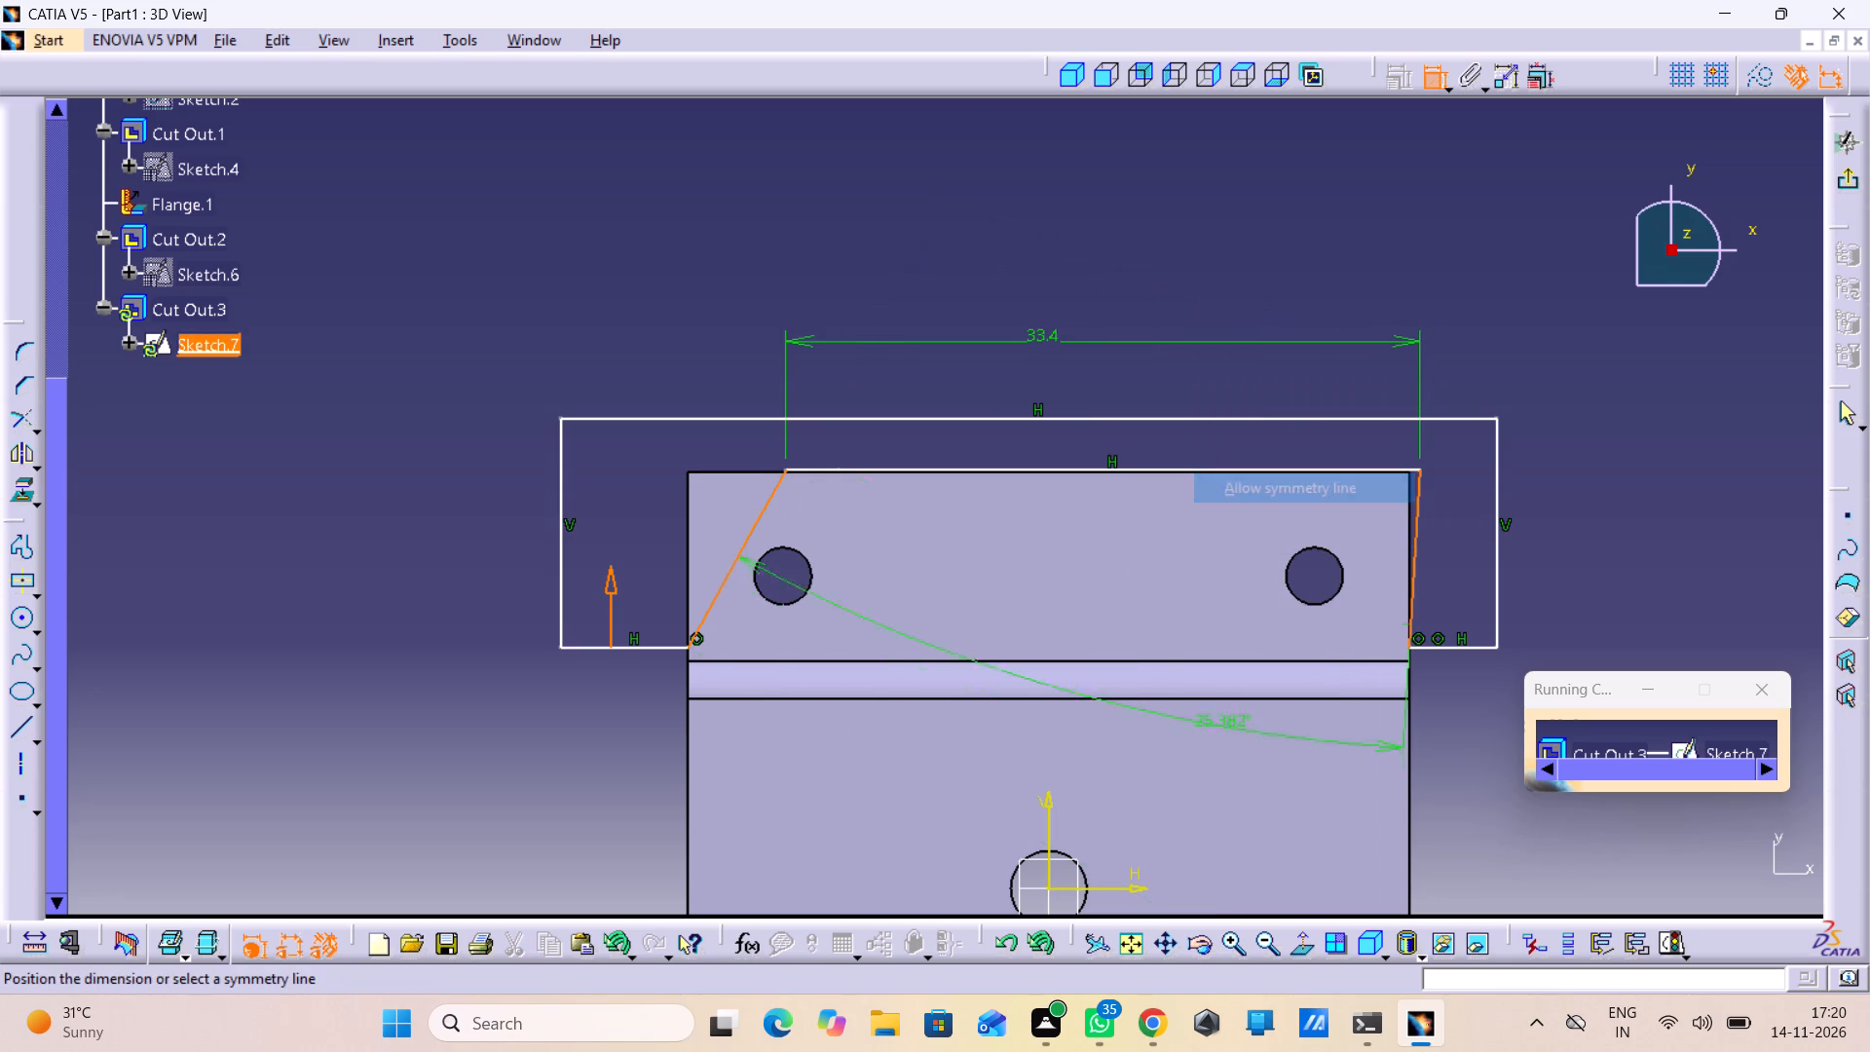
pyautogui.click(1049, 818)
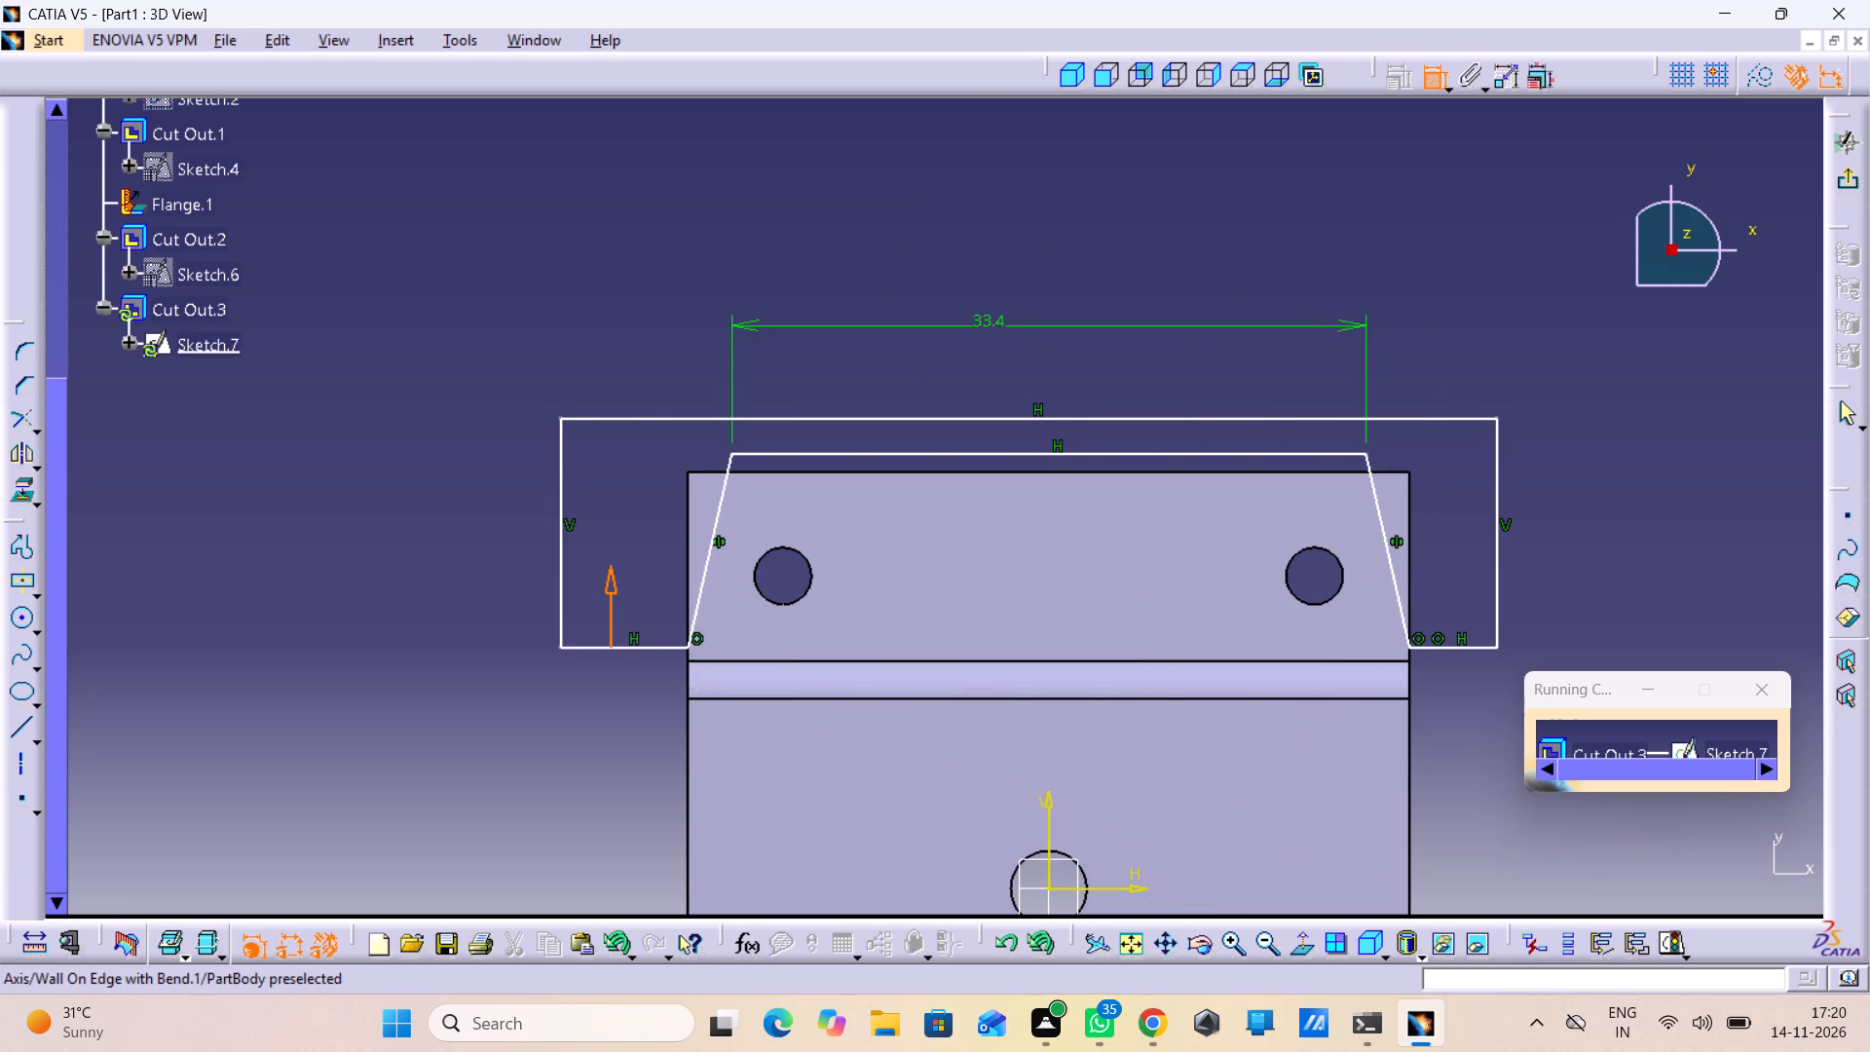
# Make the profile's inner horizontal line coincident with the flange's free end edge.
pyautogui.click(1248, 459)
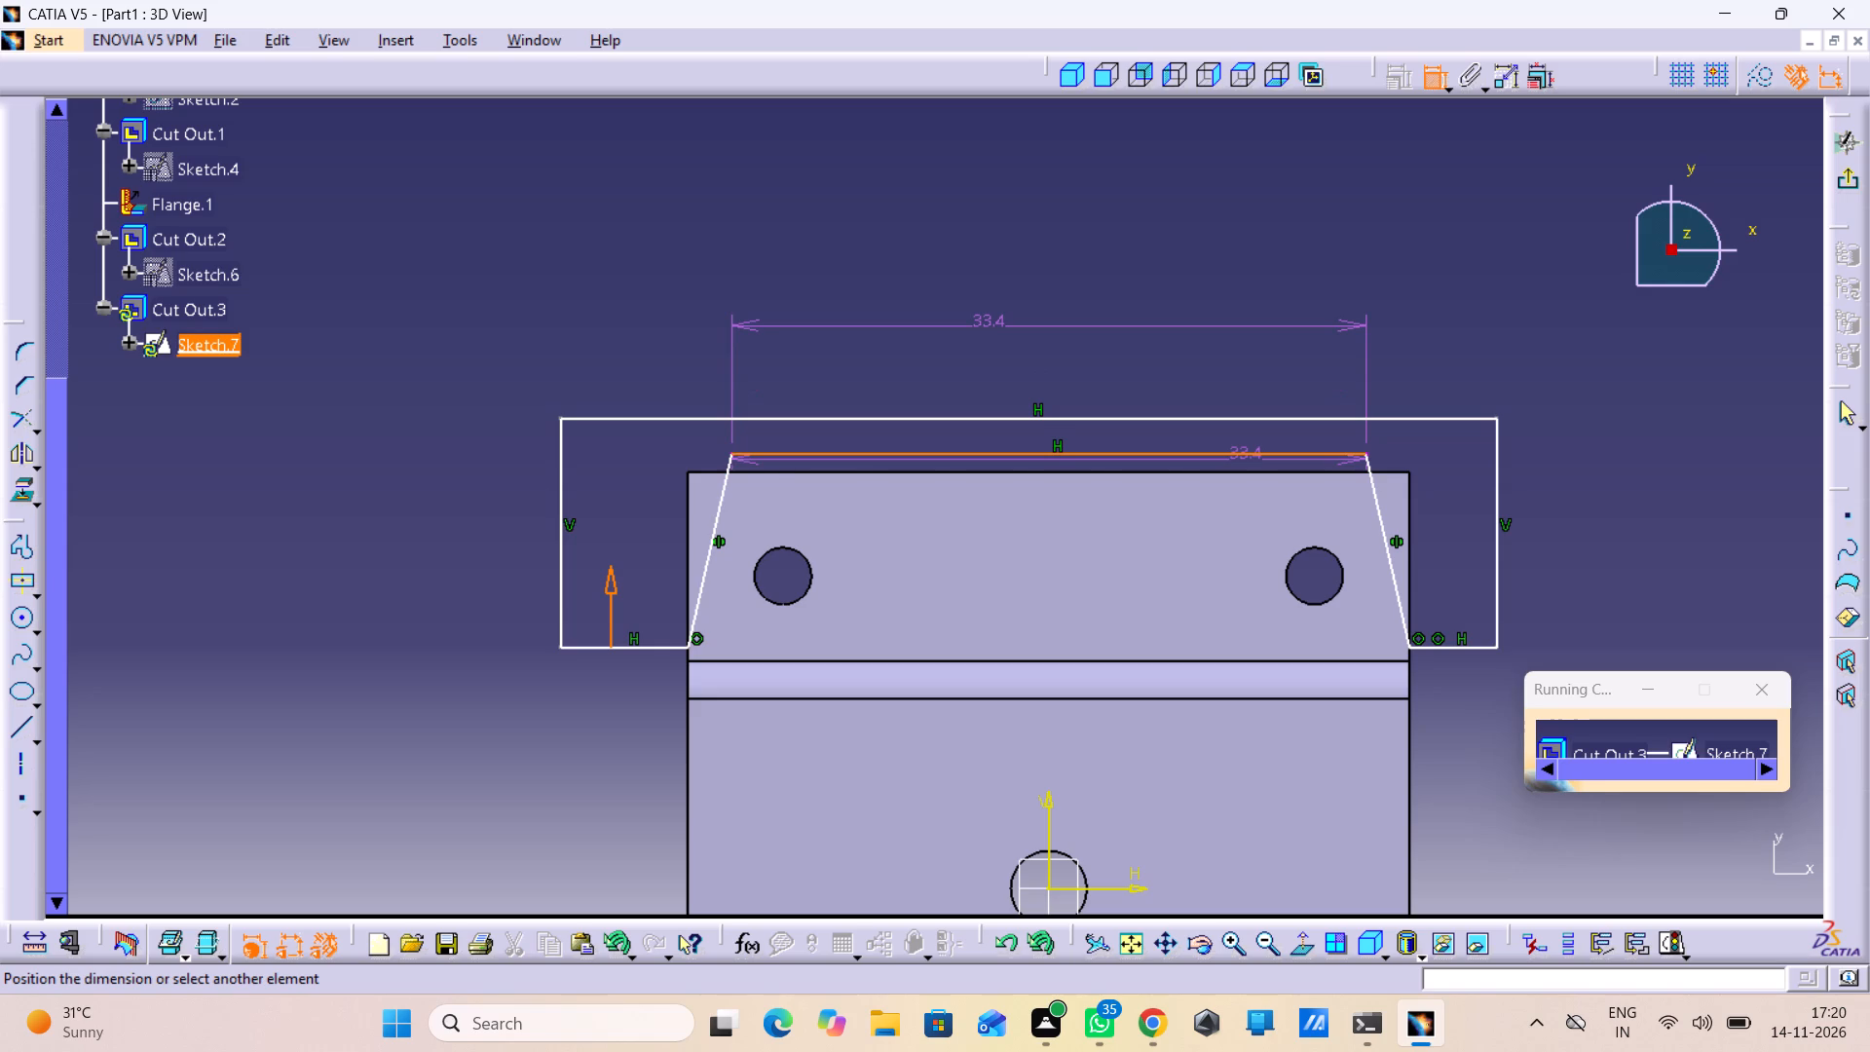
pyautogui.click(1257, 471)
pyautogui.rightClick(1246, 329)
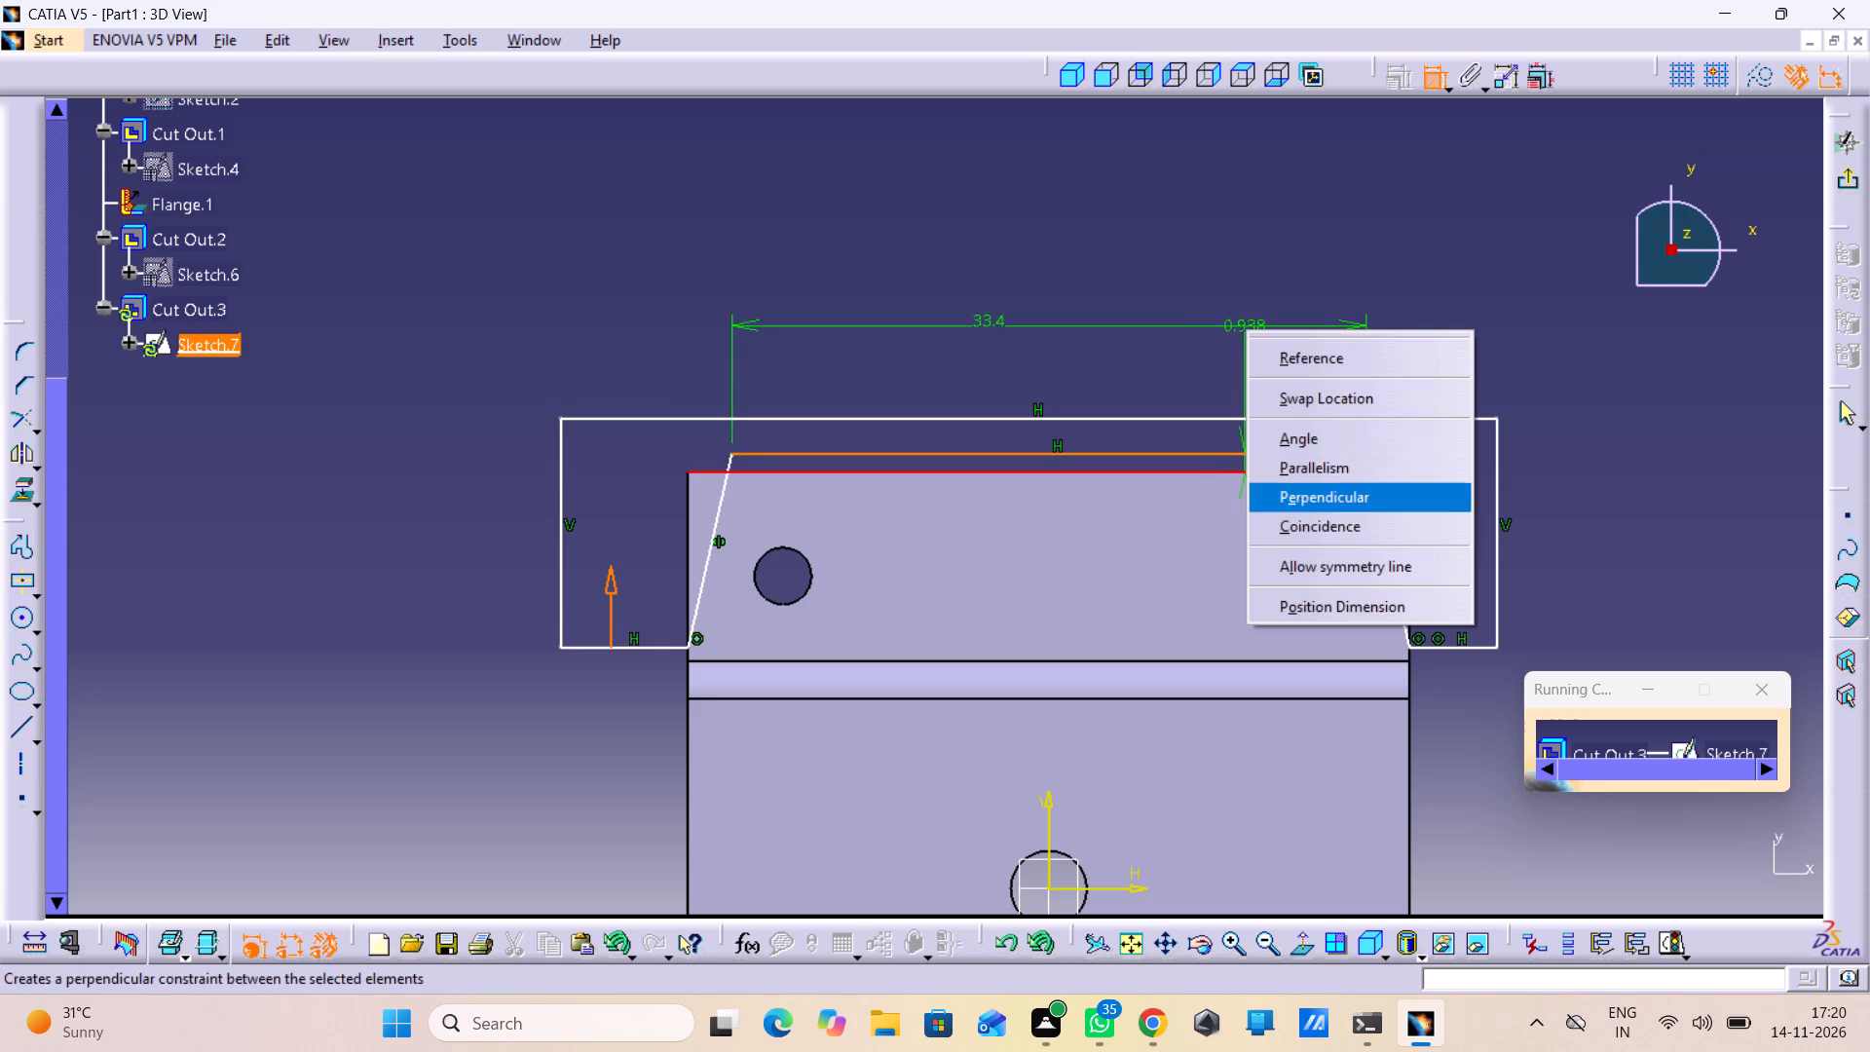
pyautogui.click(1349, 525)
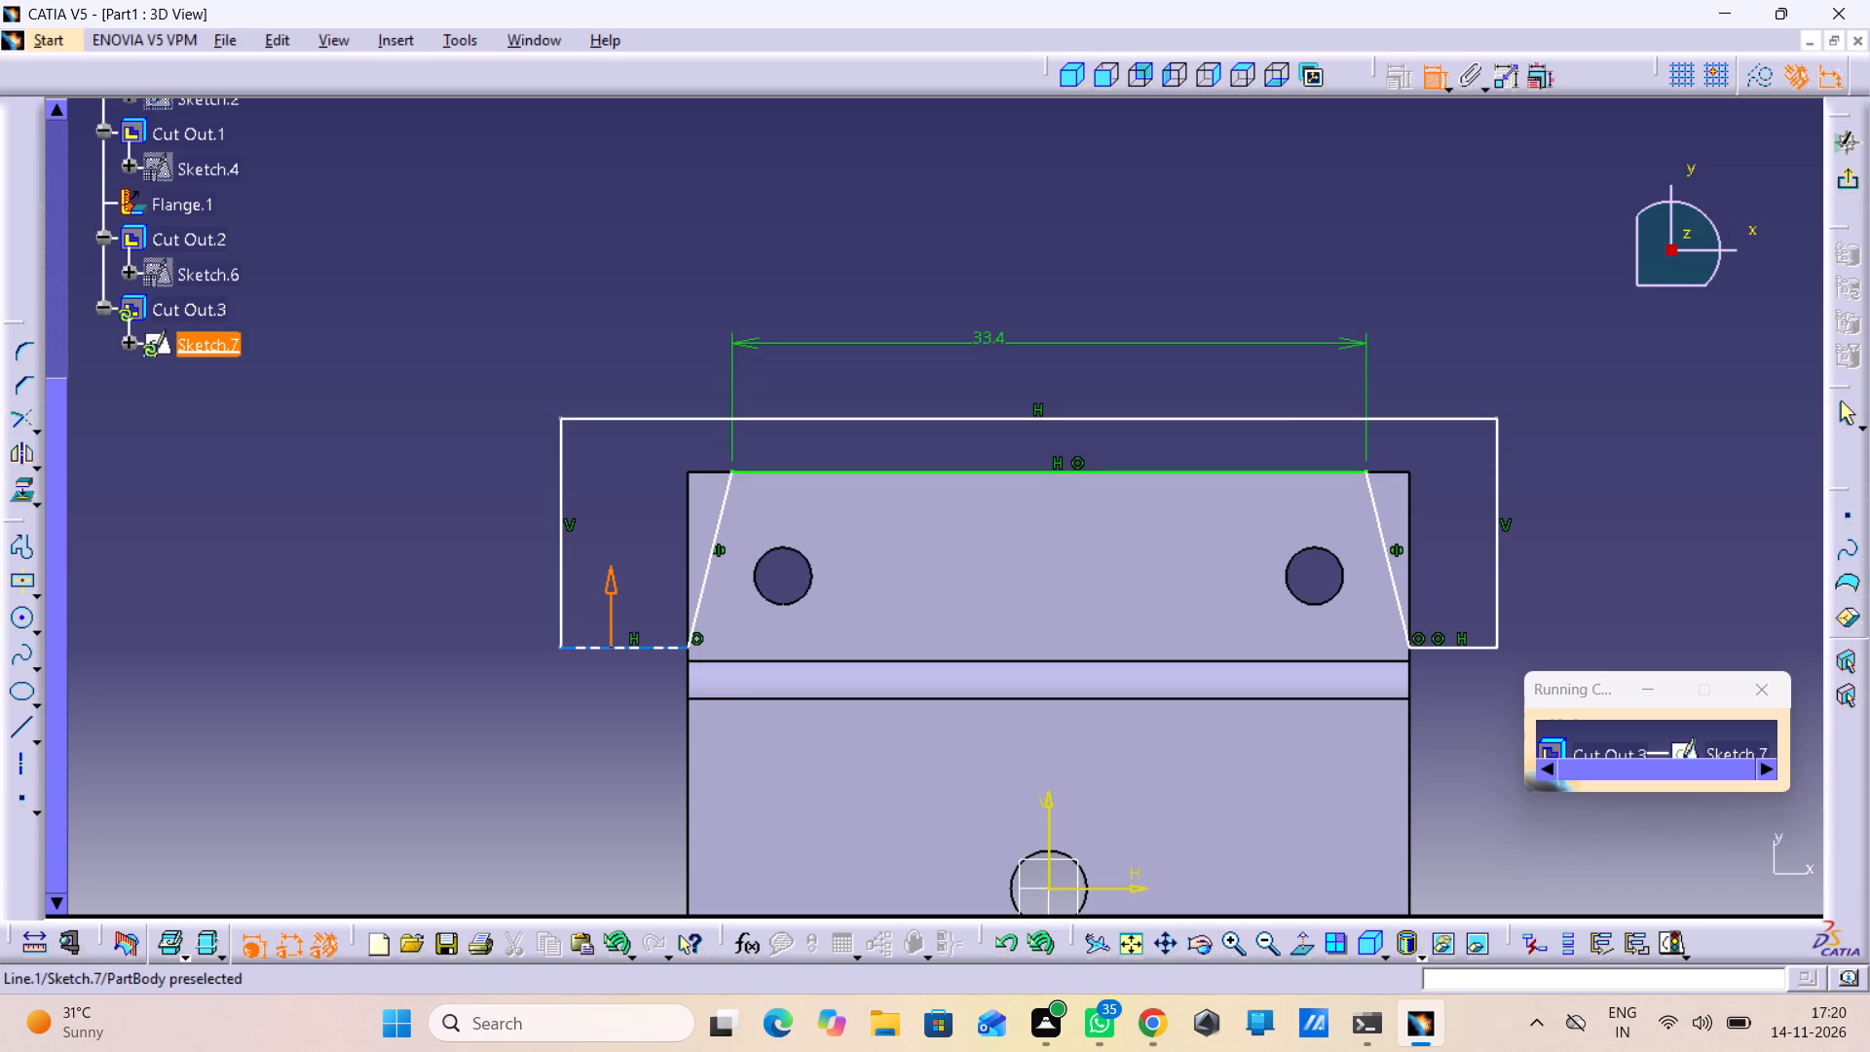
# Make the profile's short lower horizontal line coincident with the edge where the flange meets its bend.
pyautogui.moveTo(724, 713); pyautogui.dragTo(776, 621, button='middle')
pyautogui.rightClick(724, 713)
pyautogui.moveTo(866, 695); pyautogui.dragTo(1104, 516, button='middle')
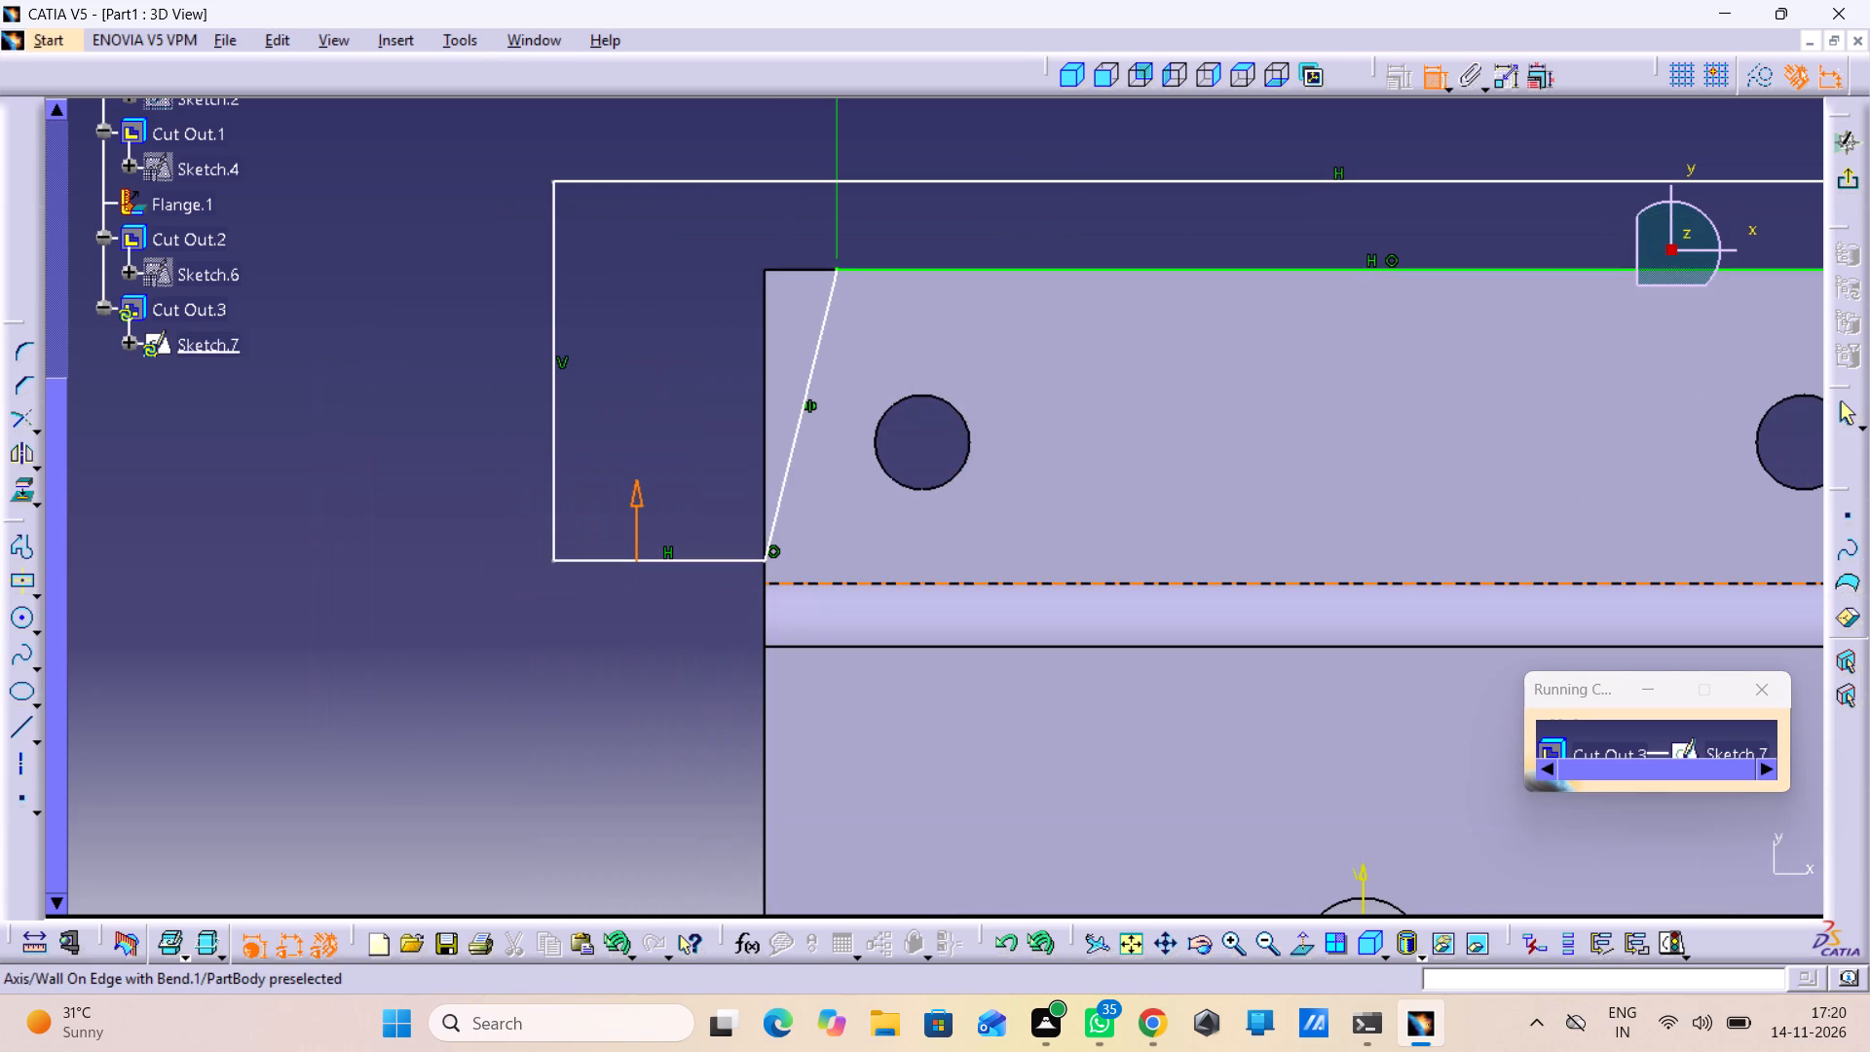
pyautogui.click(789, 583)
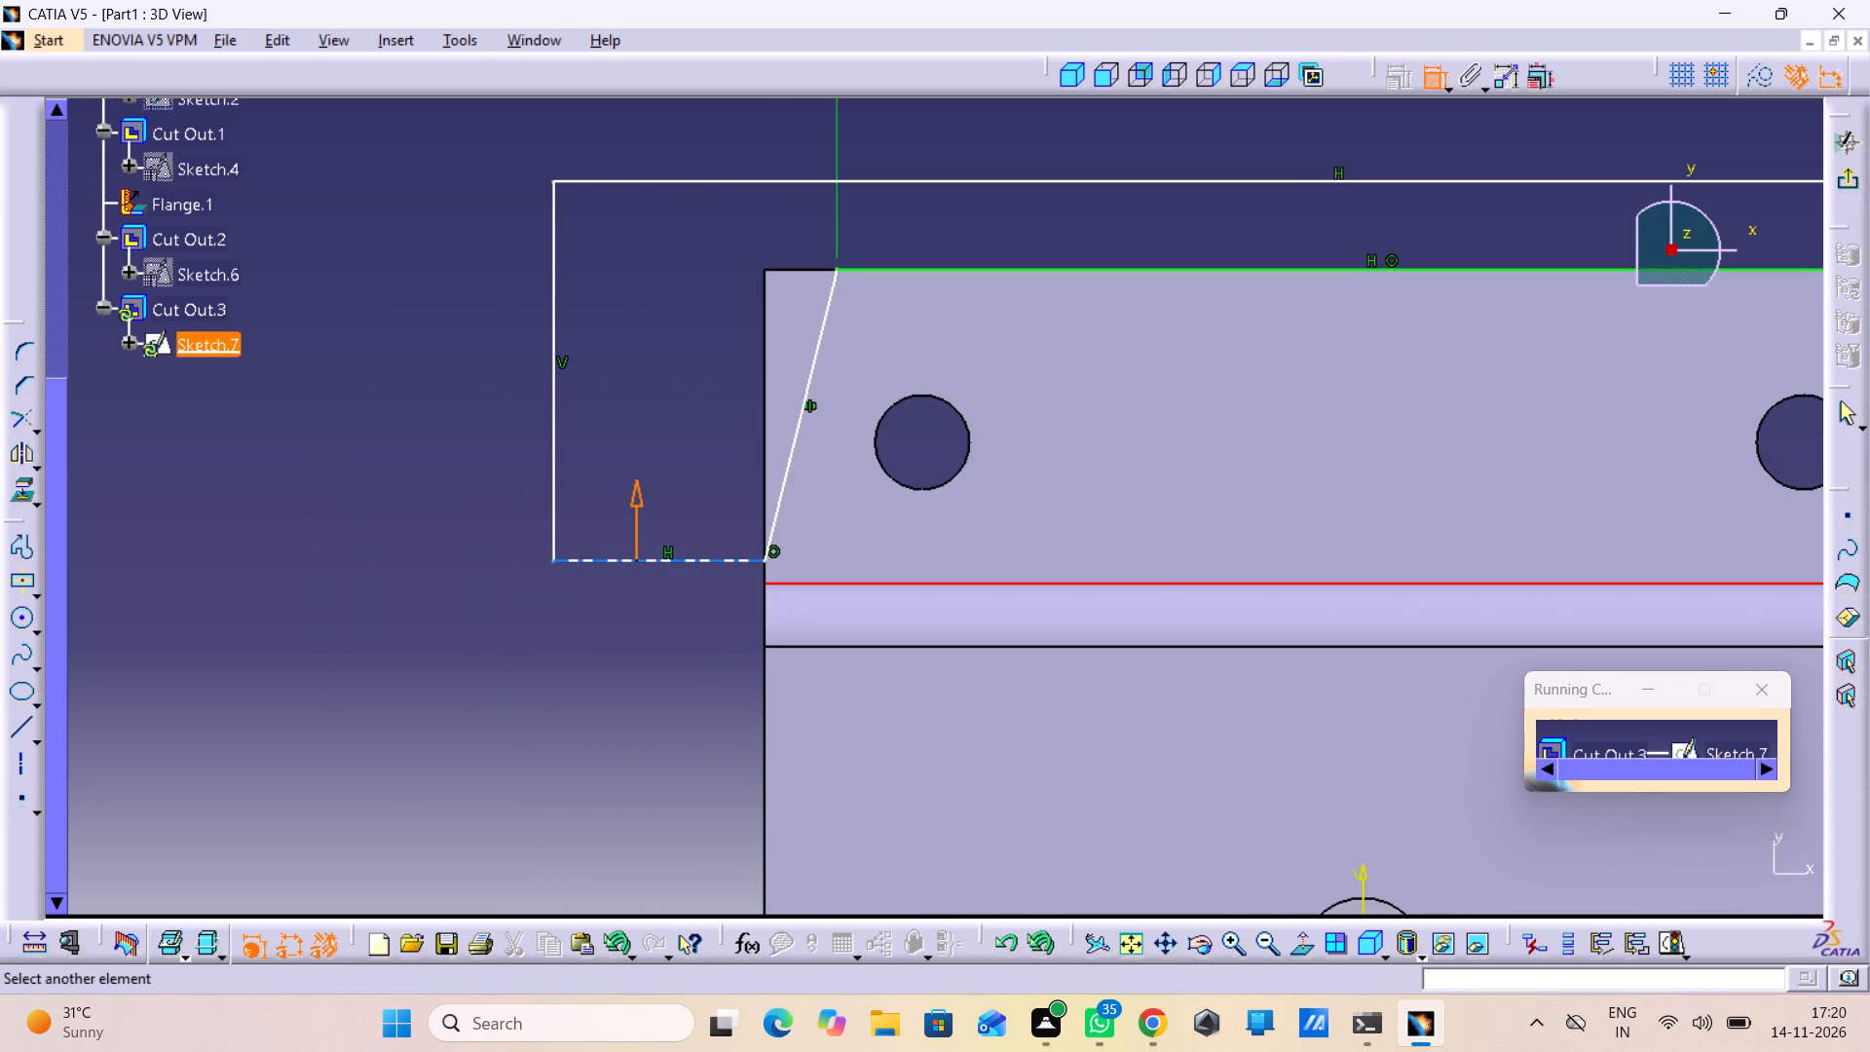
pyautogui.click(742, 563)
pyautogui.rightClick(719, 401)
pyautogui.click(812, 600)
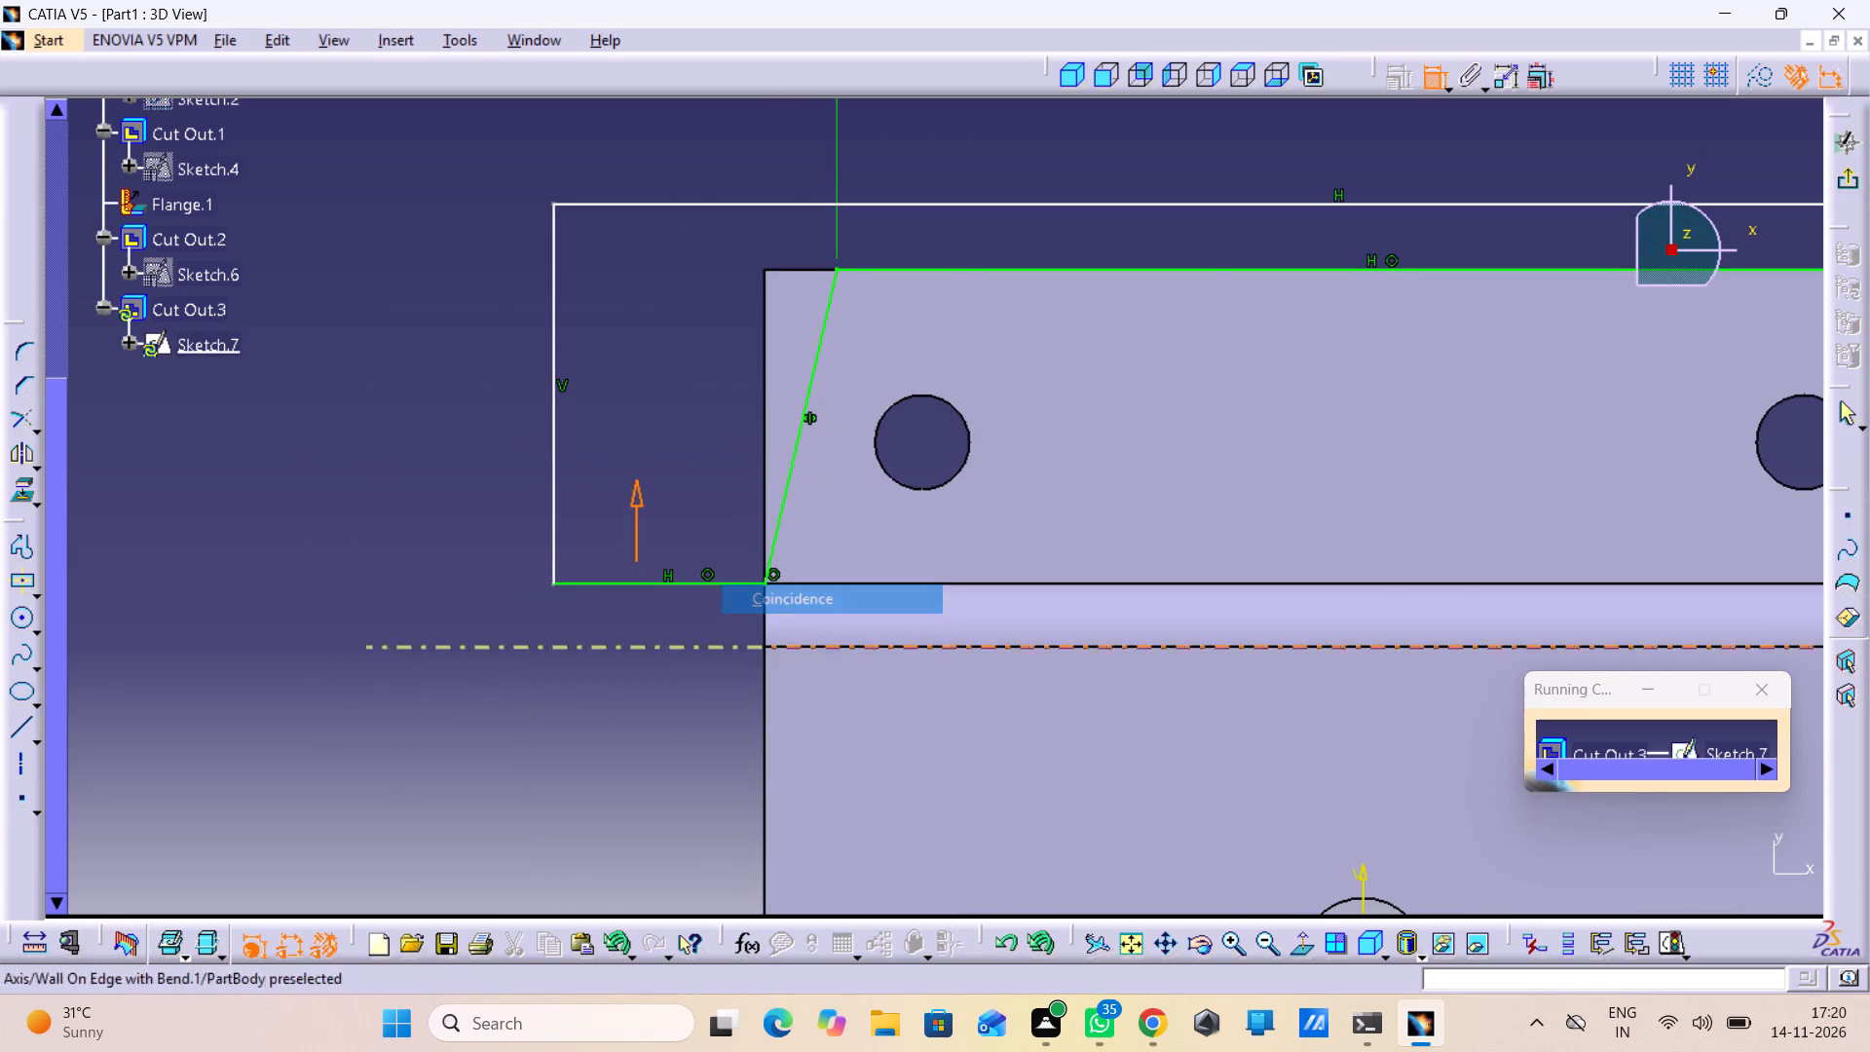
# Dimension the length of the profile's outer horizontal line and of one outer vertical line.
pyautogui.moveTo(849, 694); pyautogui.dragTo(942, 842, button='middle')
pyautogui.rightClick(849, 694)
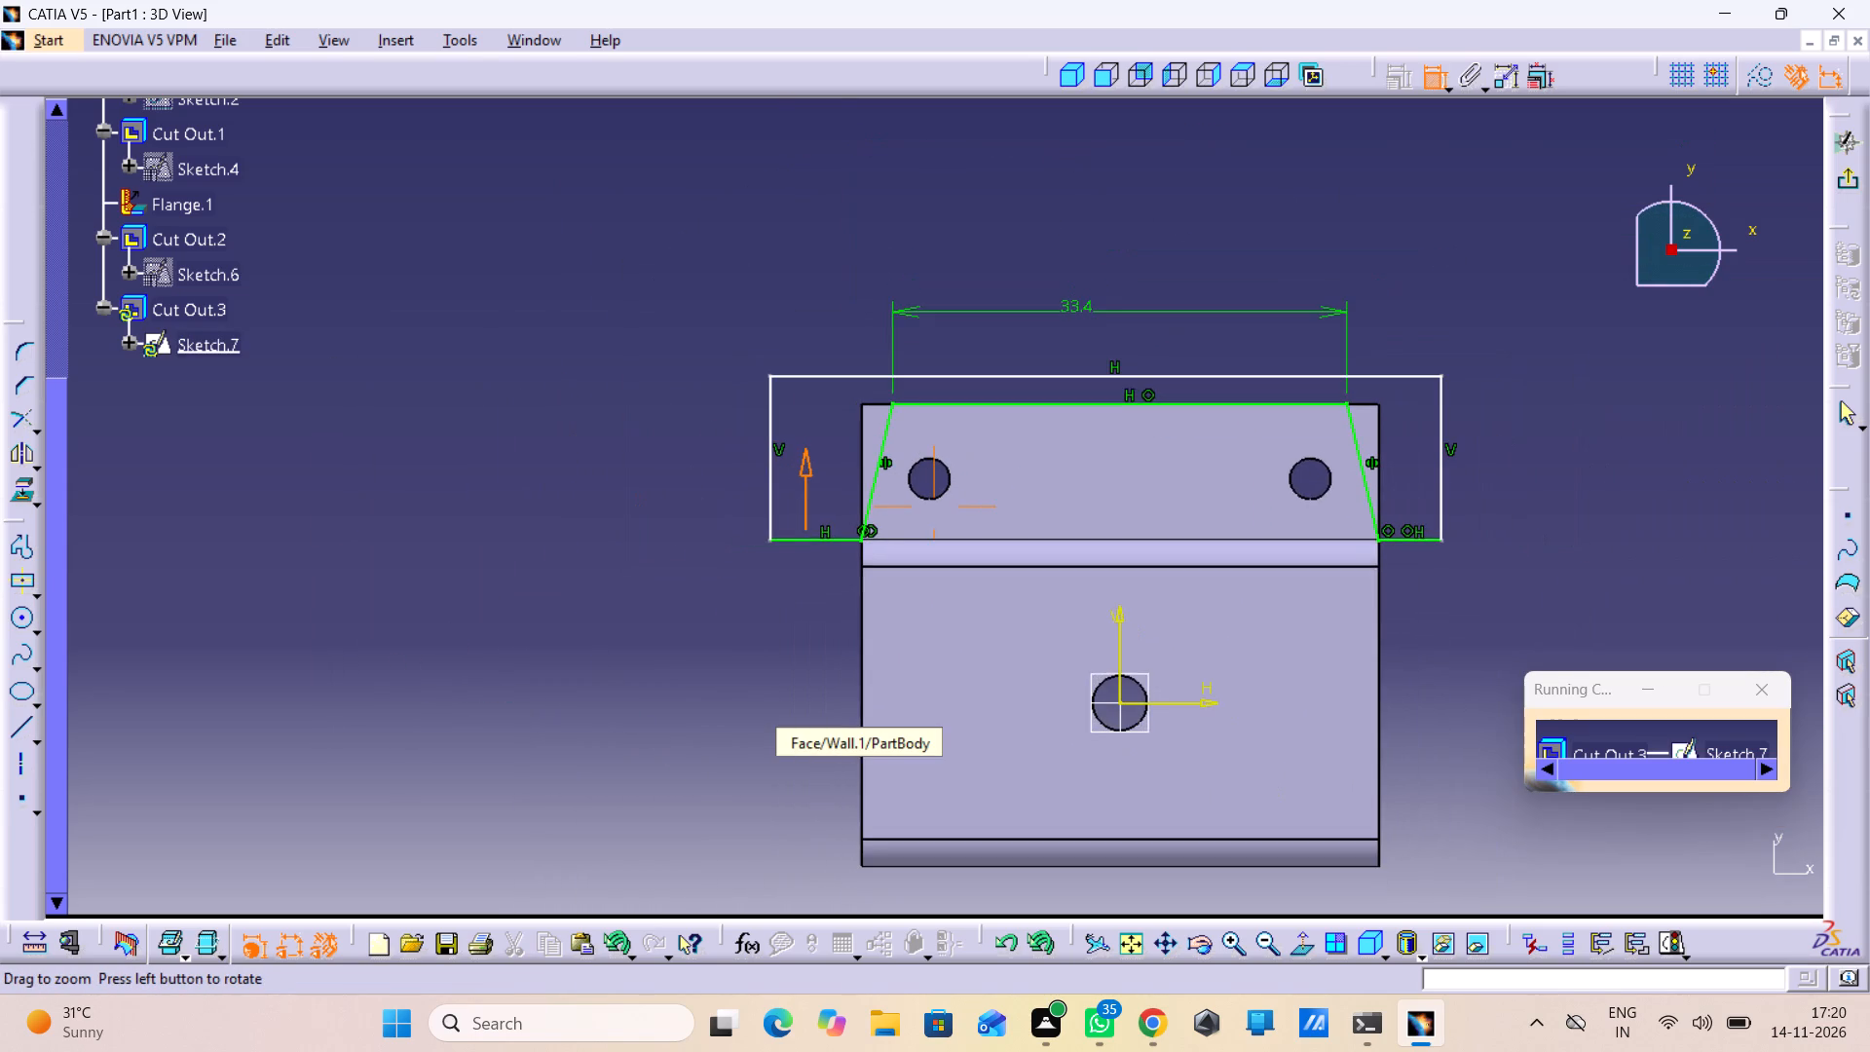
pyautogui.moveTo(942, 842); pyautogui.dragTo(971, 763, button='middle')
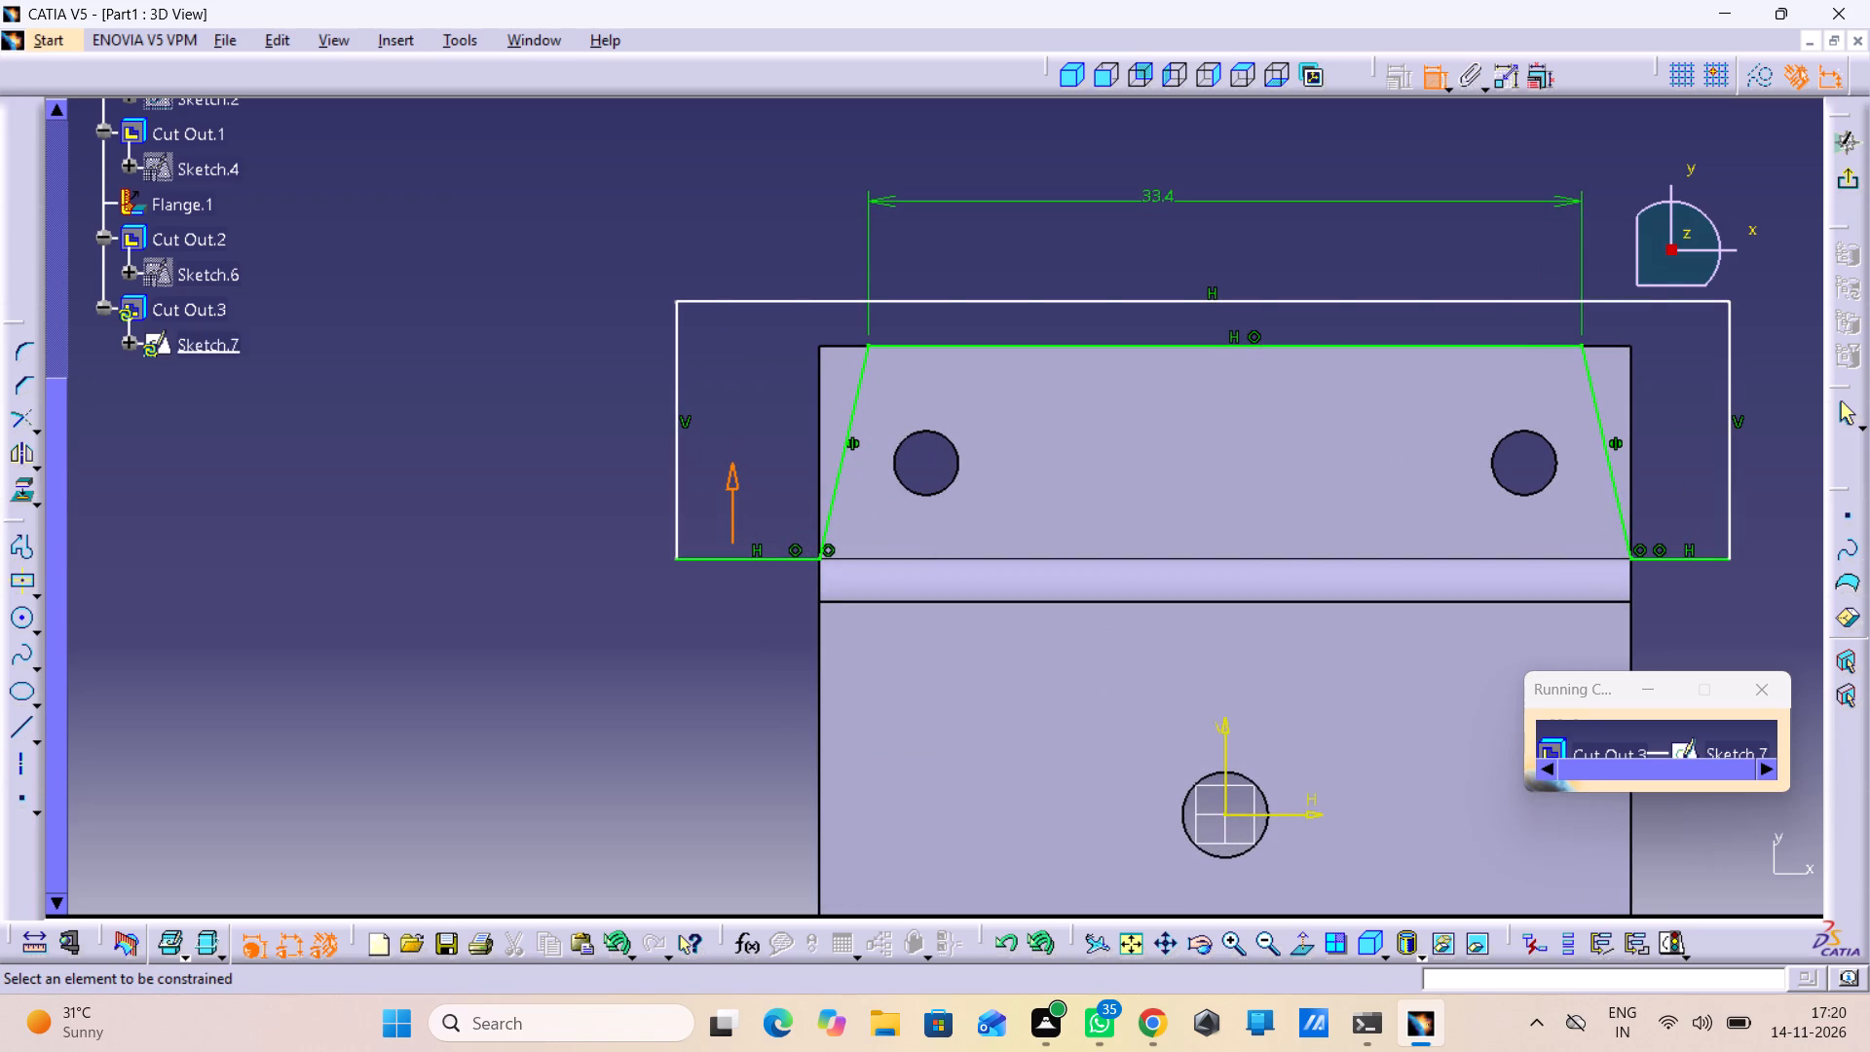
pyautogui.click(768, 301)
pyautogui.click(788, 227)
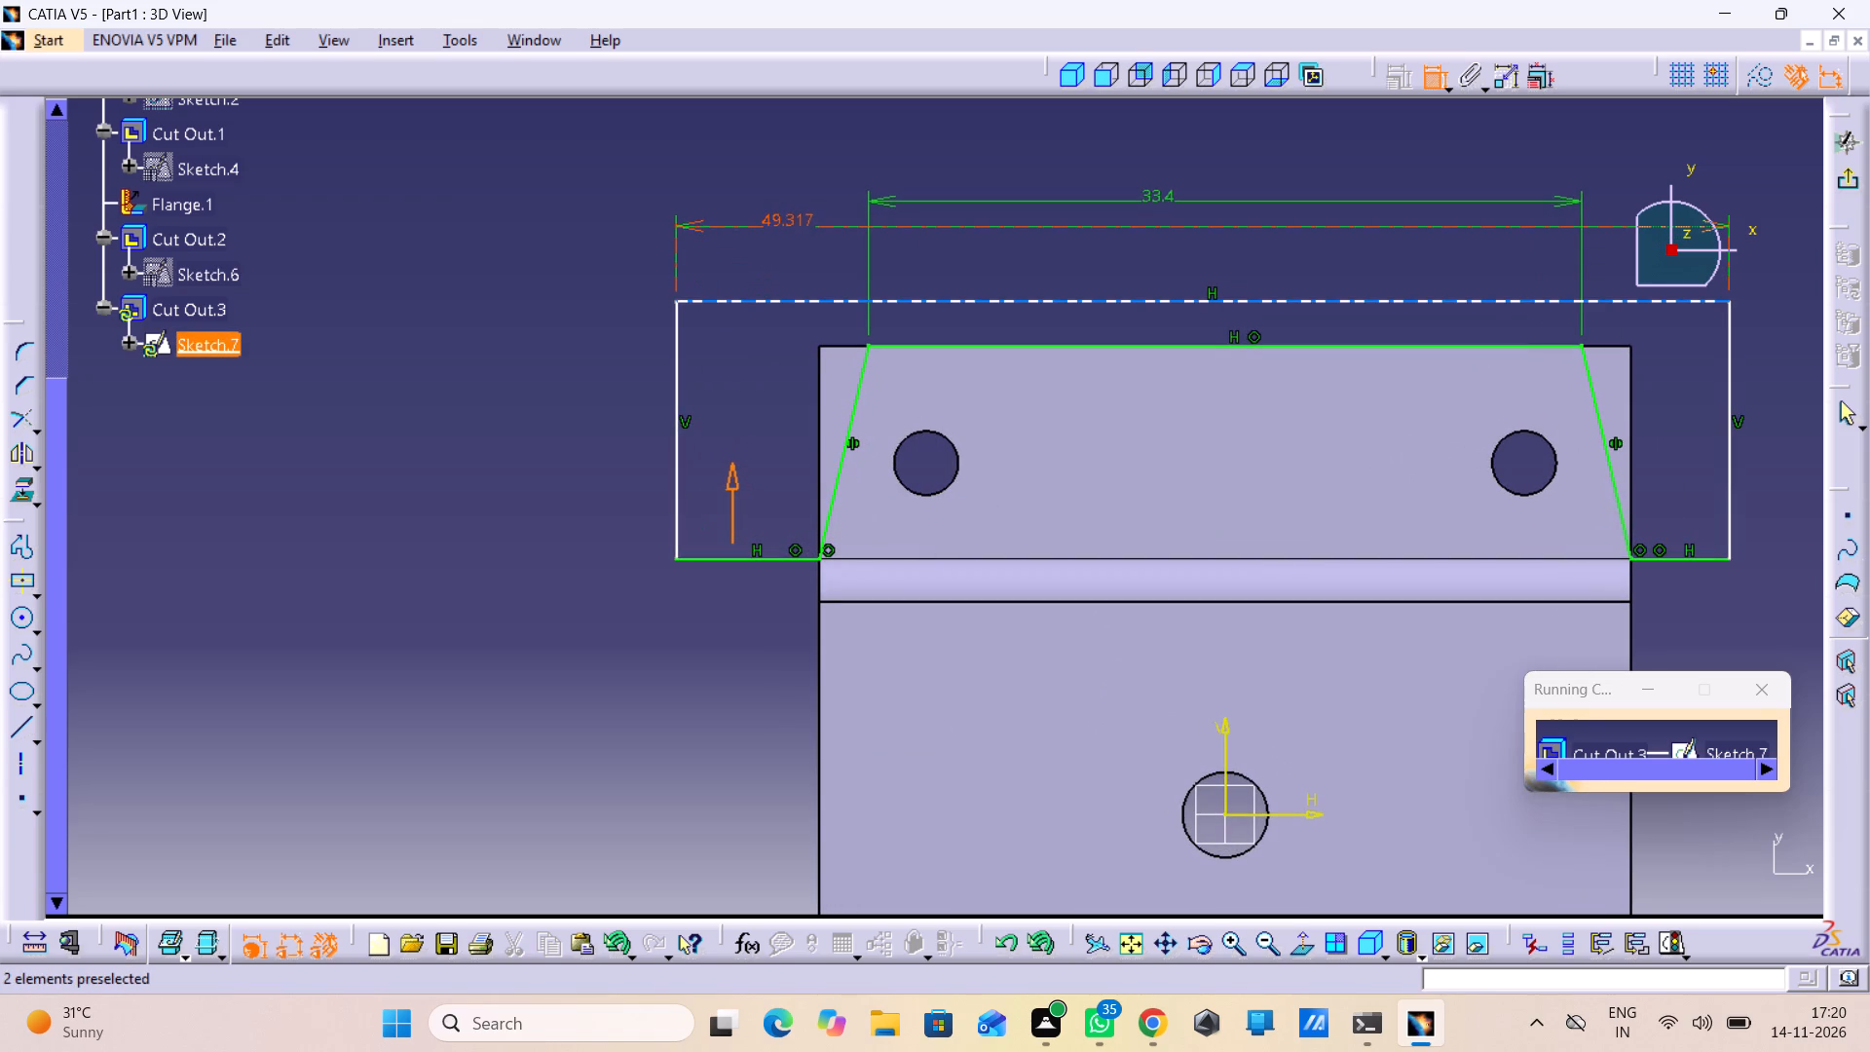
pyautogui.click(678, 367)
pyautogui.click(598, 371)
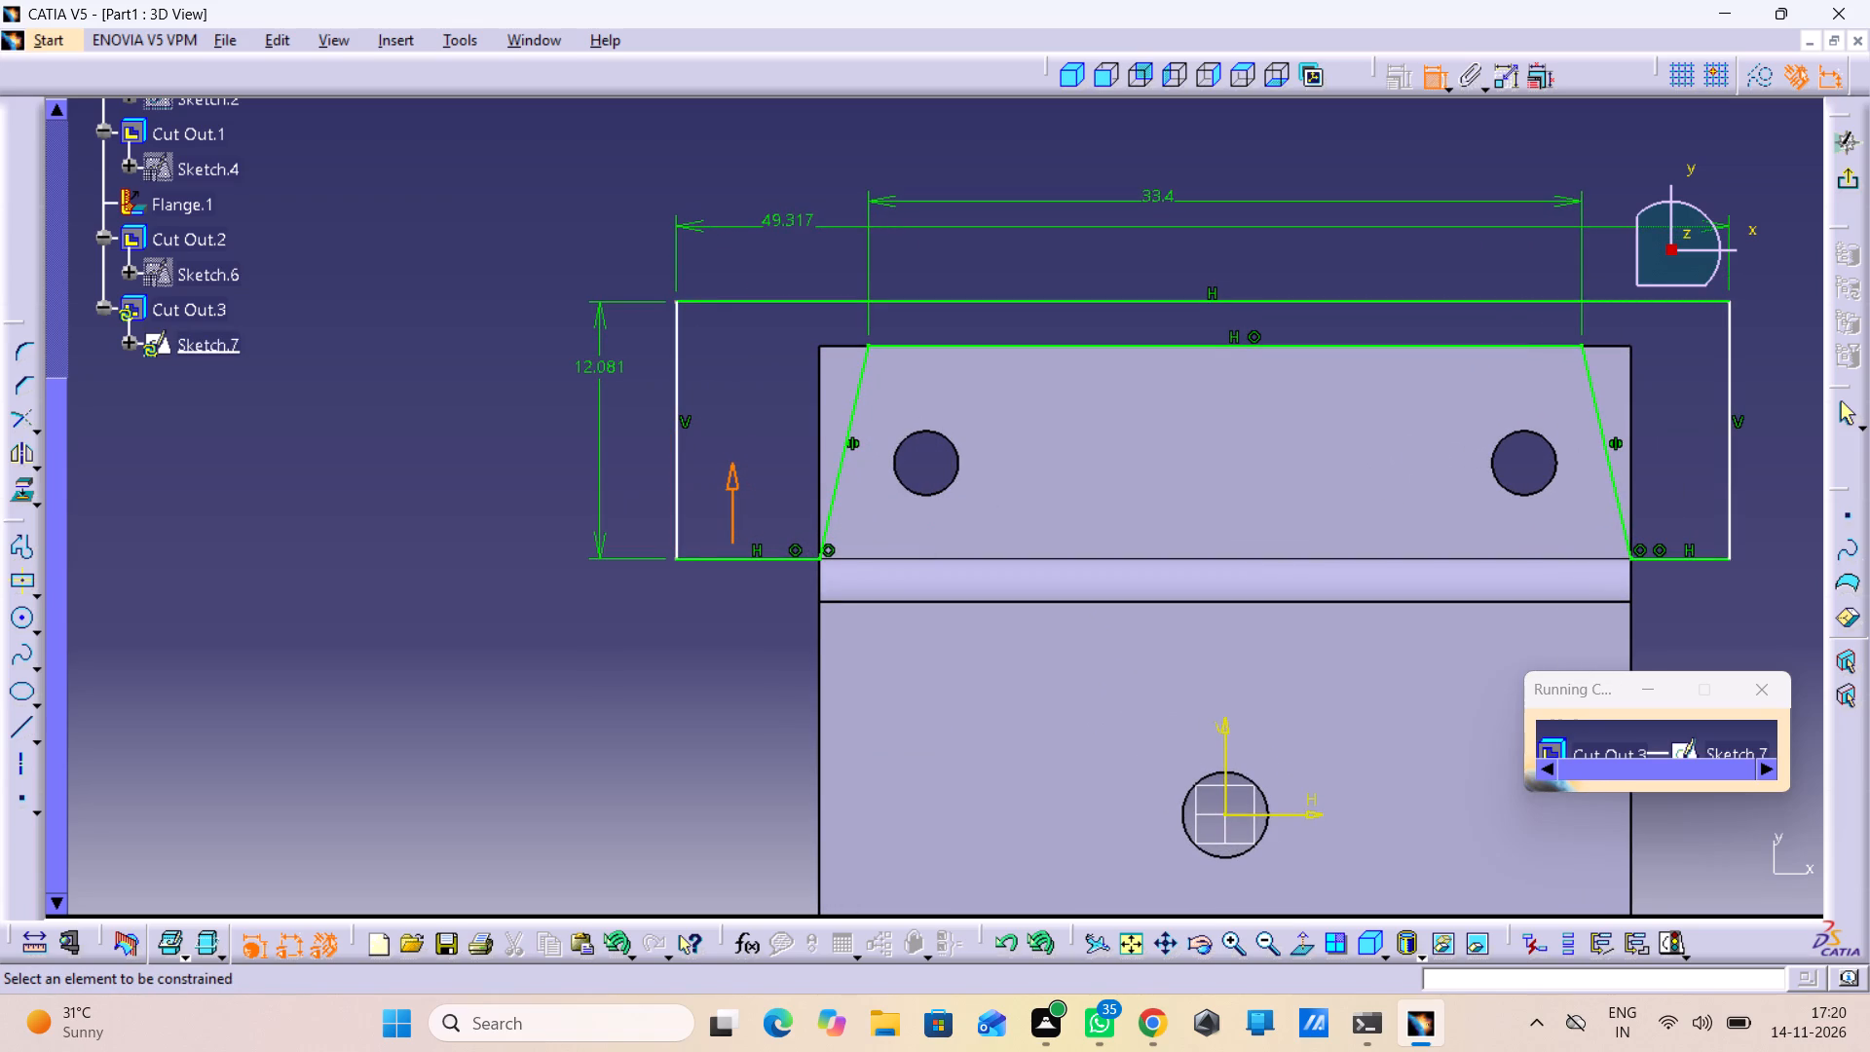
# Constrain the profile's two outer vertical lines as symmetric about the sketch's vertical axis.
pyautogui.moveTo(679, 401); pyautogui.dragTo(701, 402)
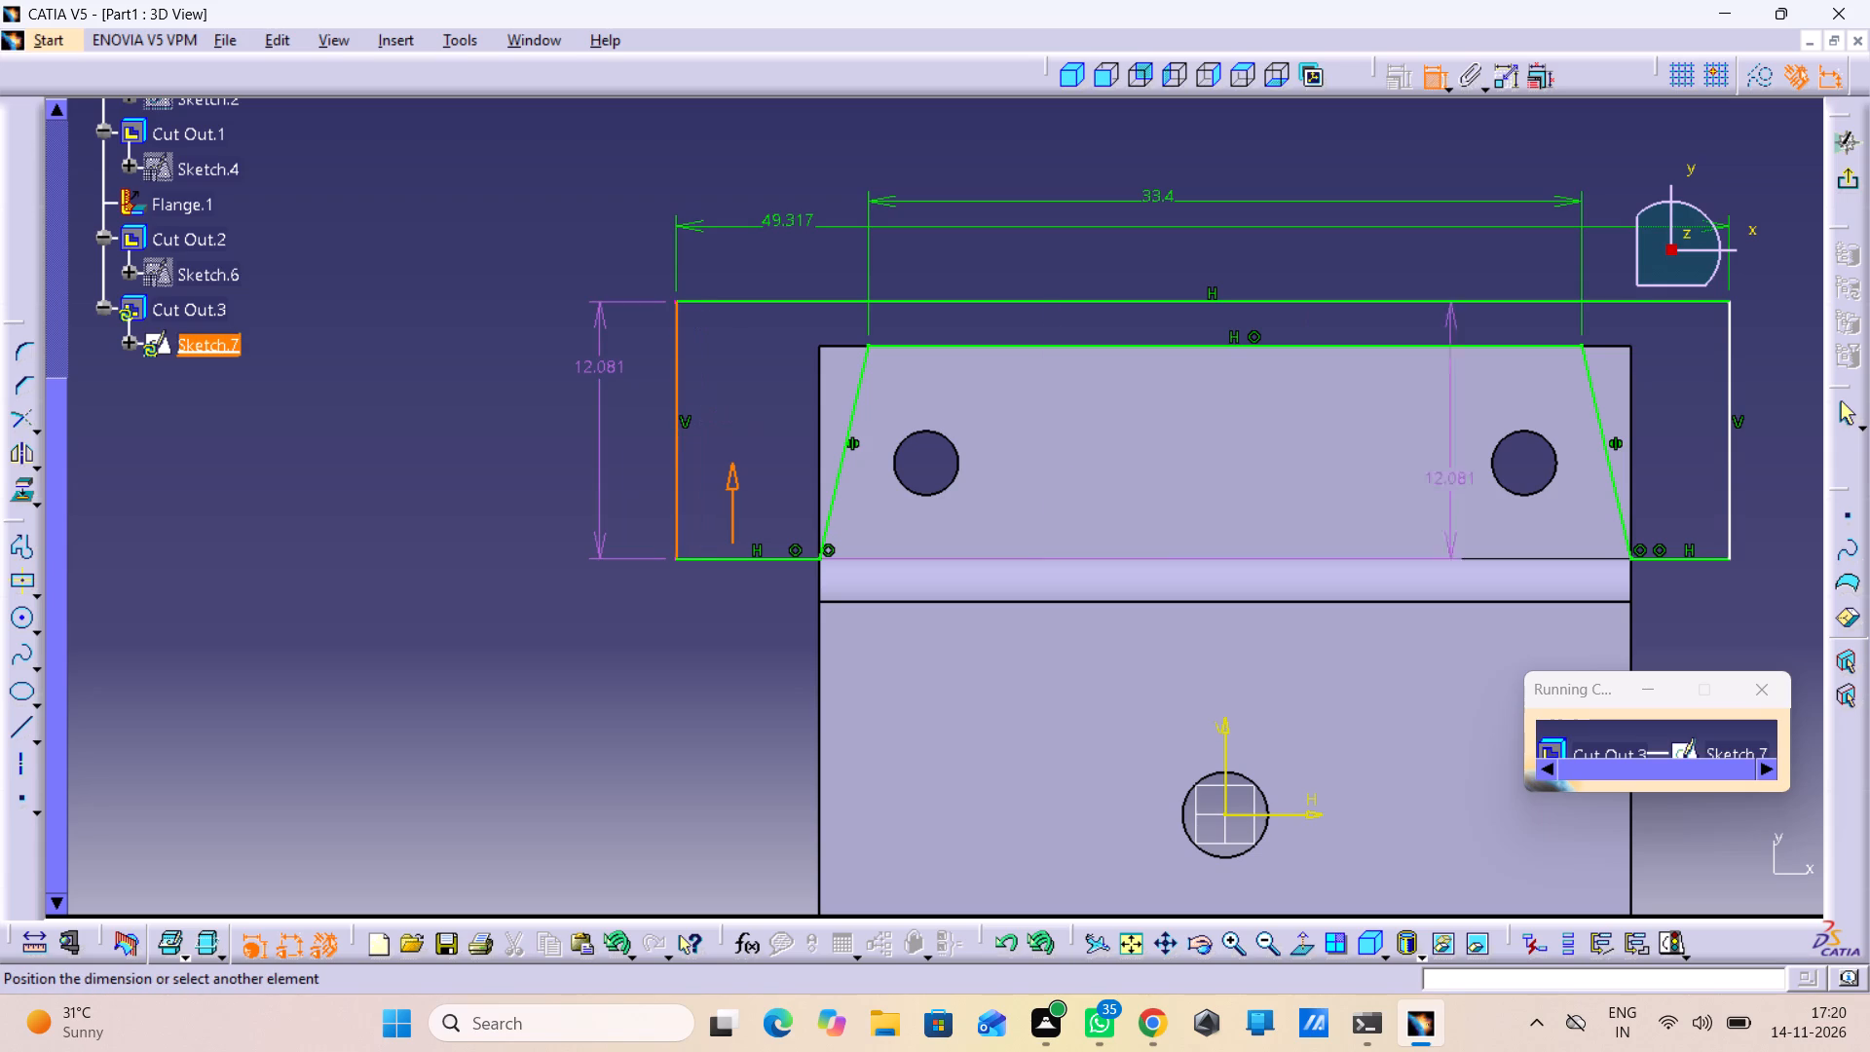
pyautogui.click(1737, 394)
pyautogui.rightClick(1765, 326)
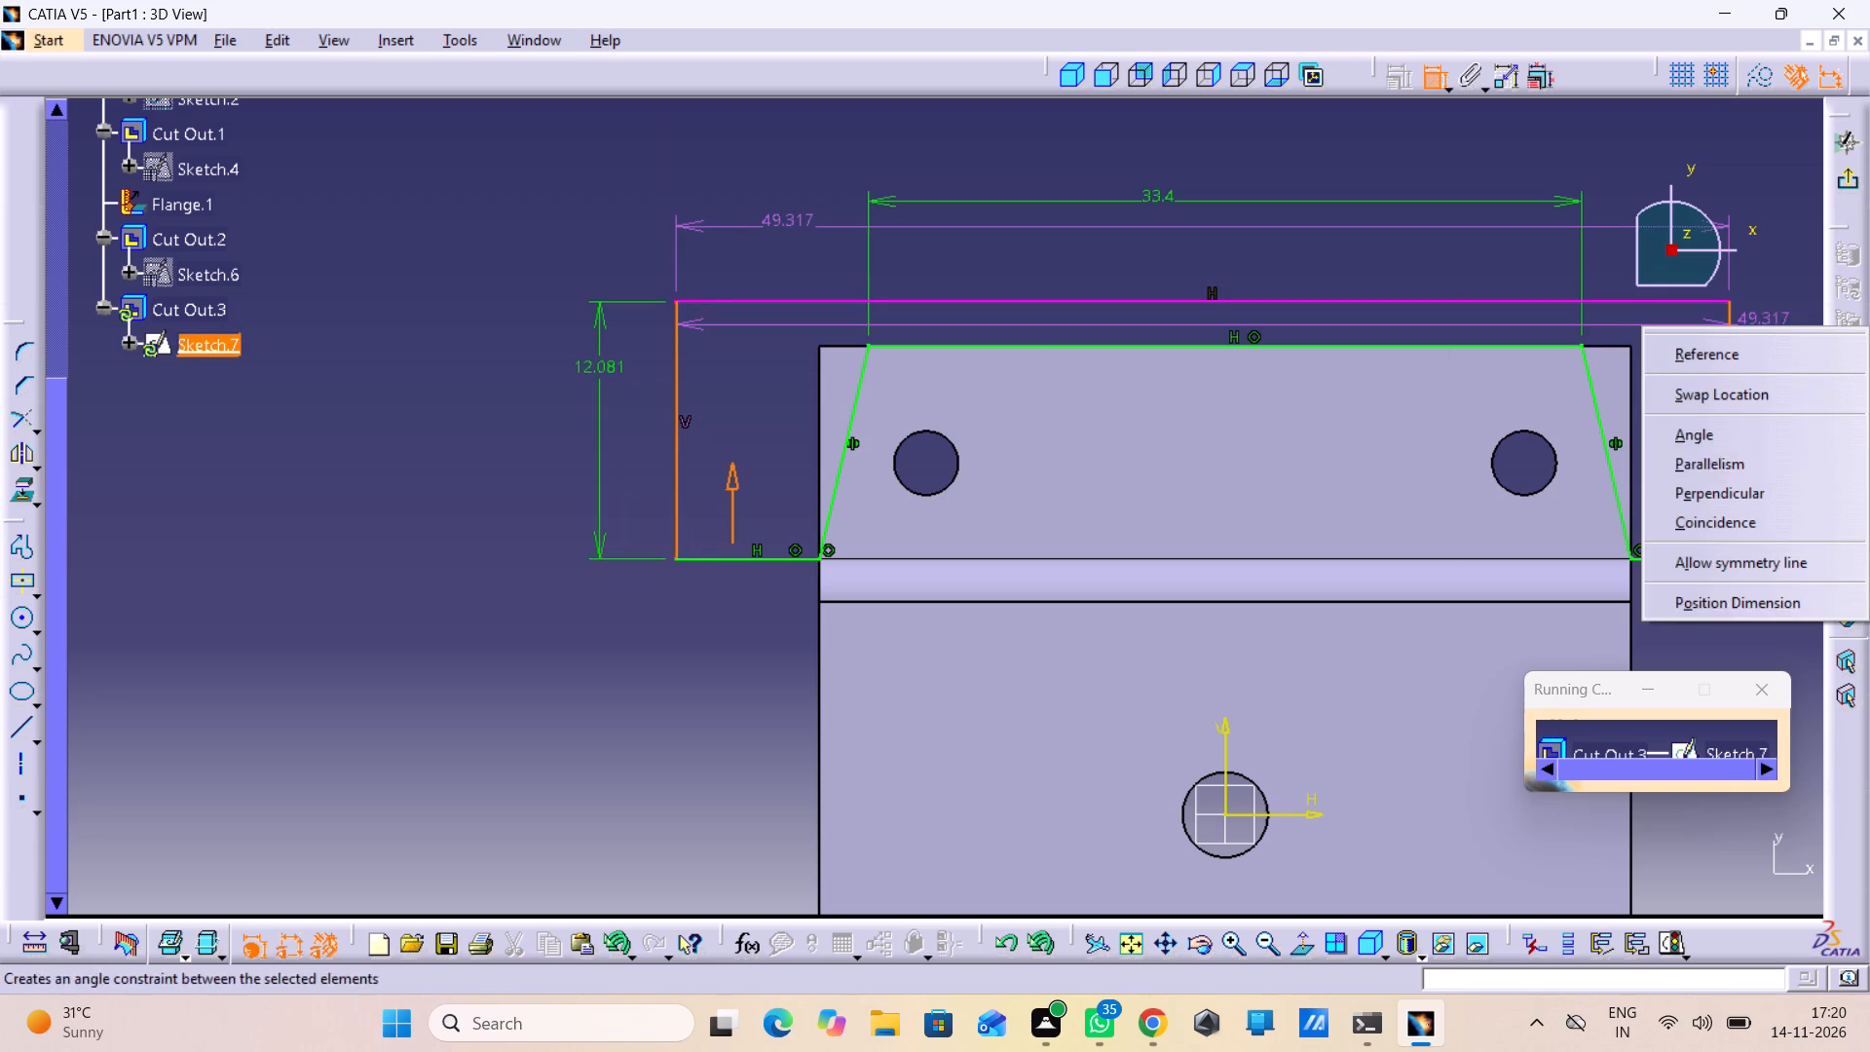
pyautogui.click(1751, 548)
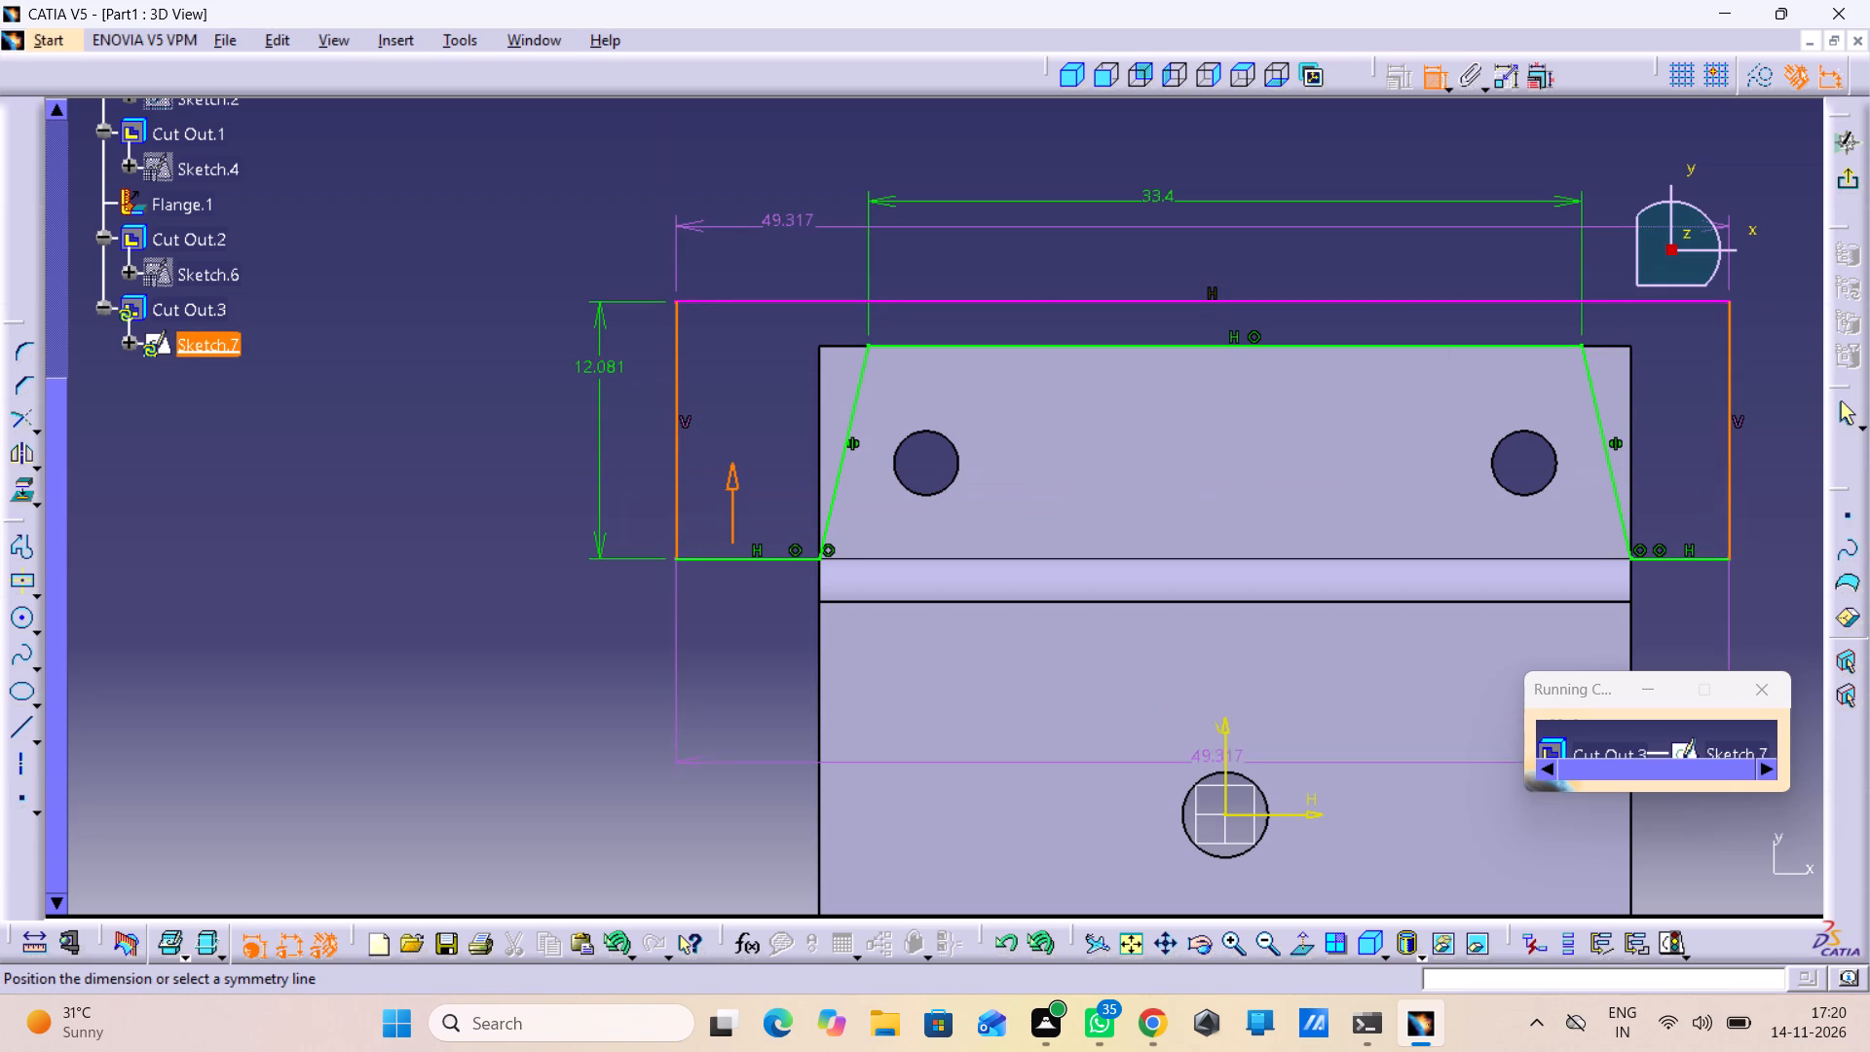
pyautogui.click(1224, 751)
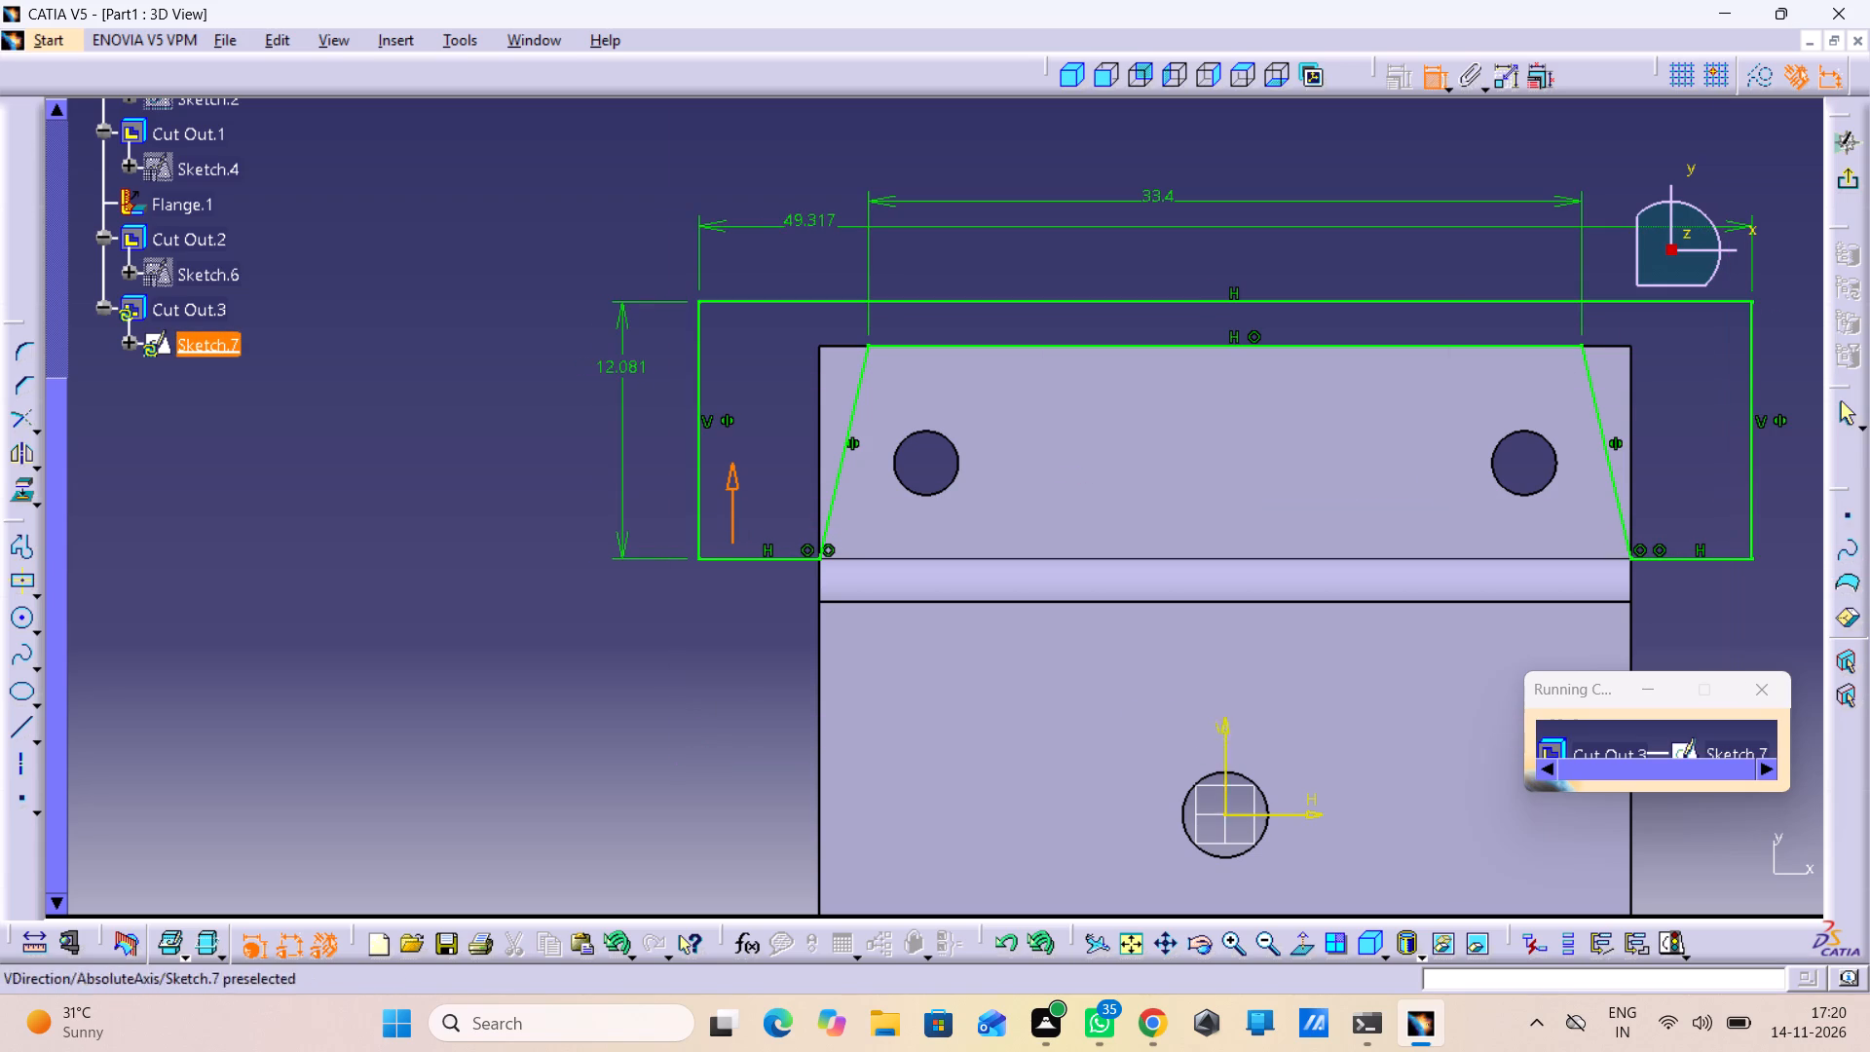
# Exit the profile sketch, then preview and apply the up-to-next cutout of the flange's corners.
pyautogui.click(1846, 186)
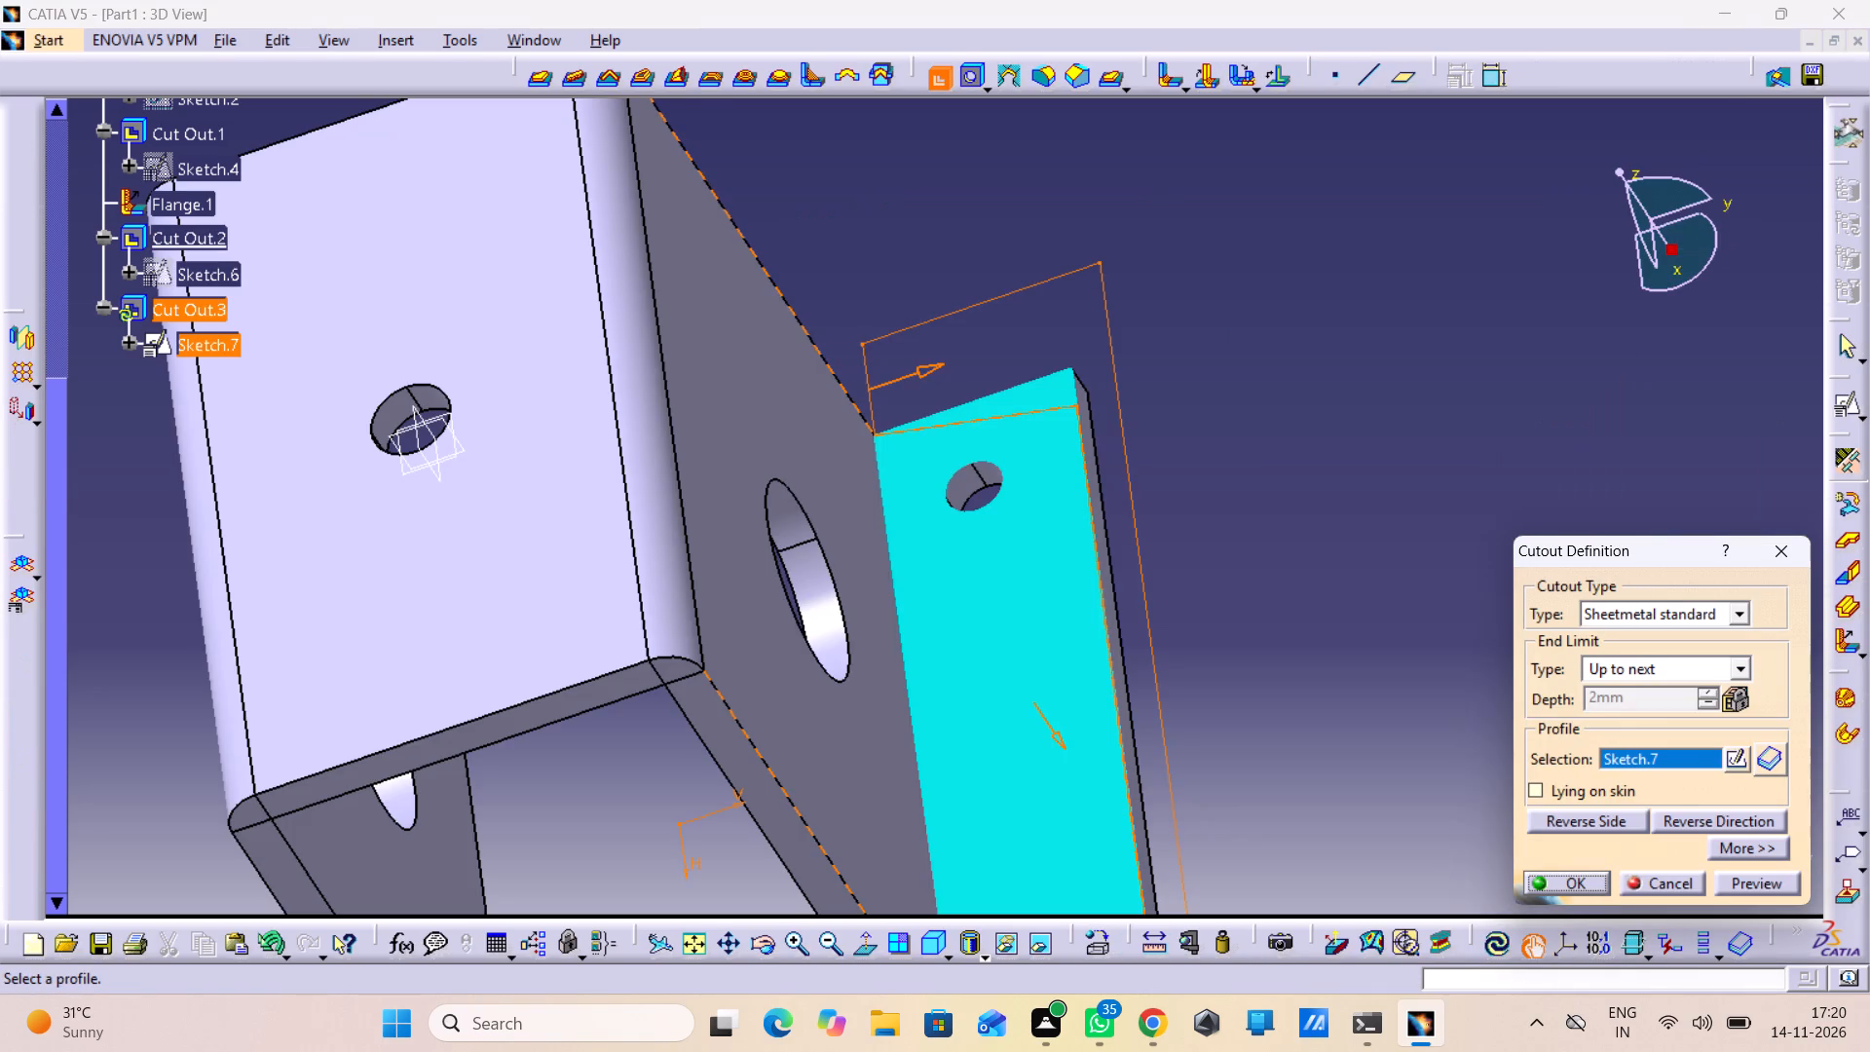
pyautogui.click(1768, 883)
pyautogui.click(1549, 883)
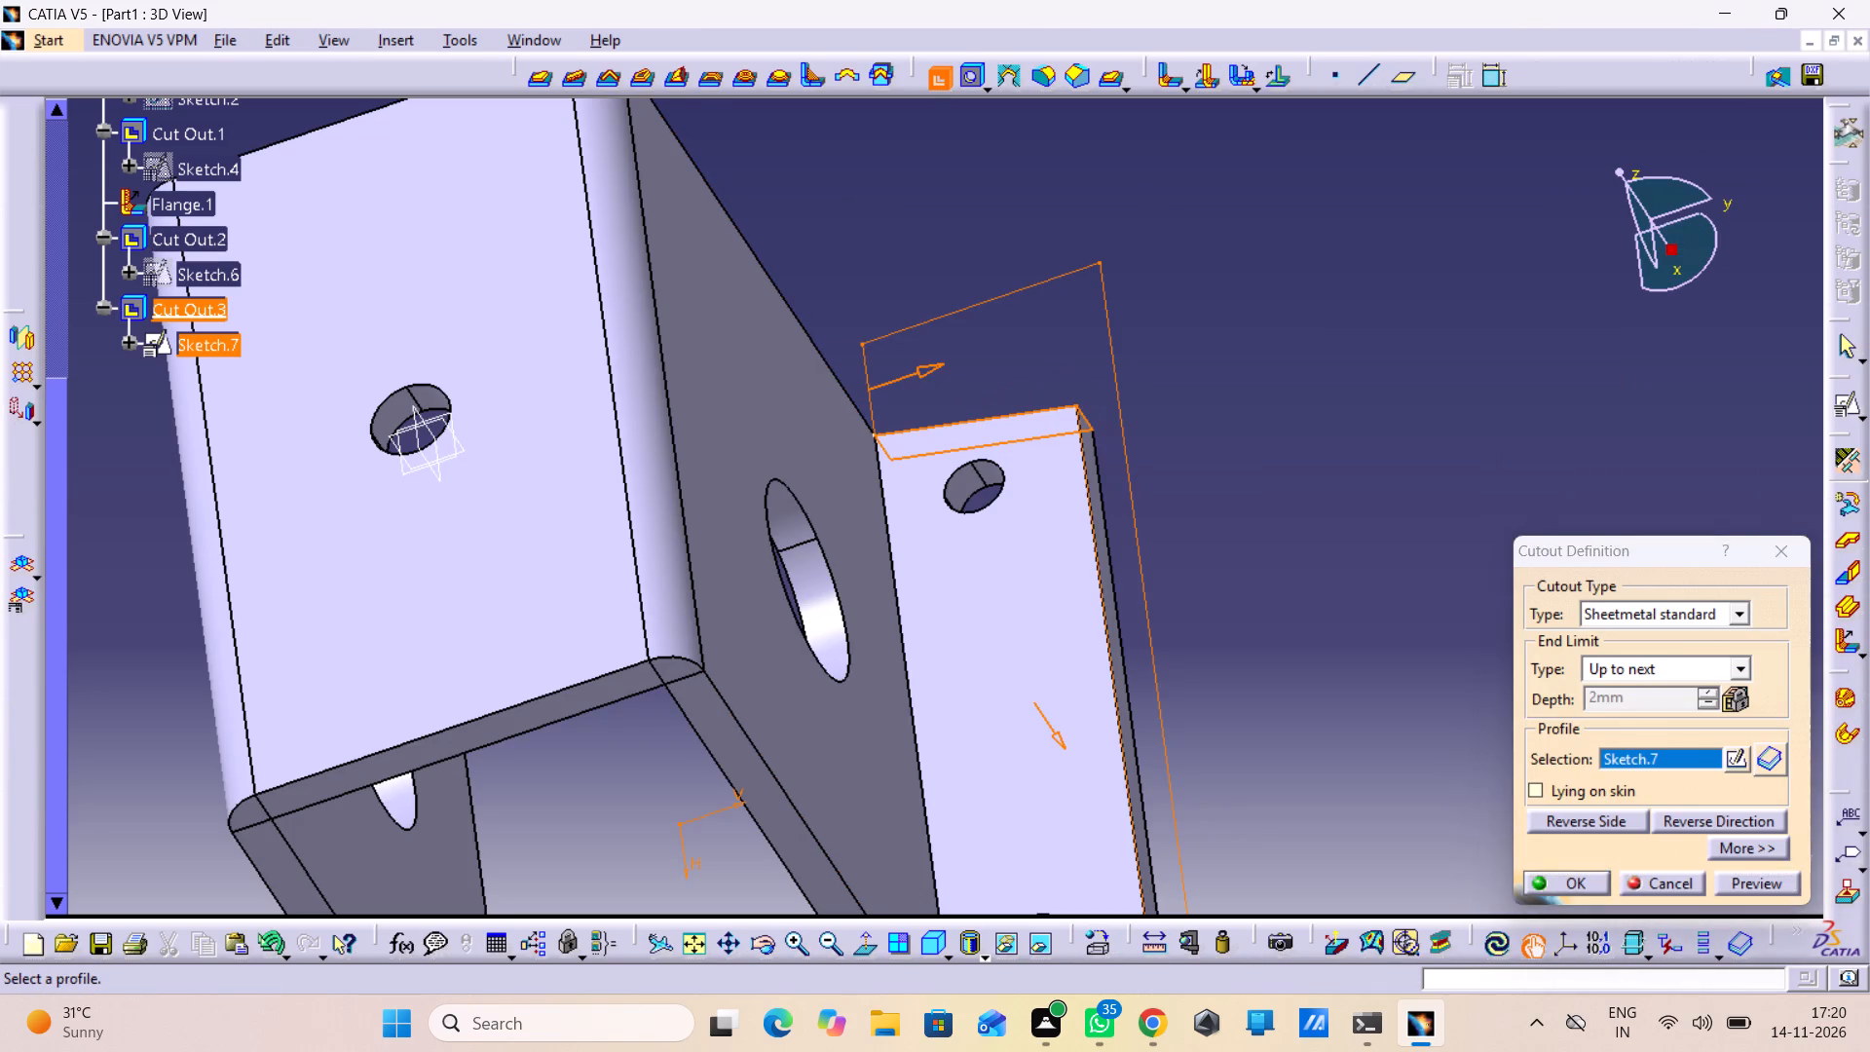
pyautogui.click(1432, 645)
# Inspect the tapered flange corners and the bent part from several sides.
pyautogui.moveTo(1398, 587); pyautogui.dragTo(1003, 674, button='middle')
pyautogui.moveTo(1415, 586); pyautogui.dragTo(1003, 674, button='right')
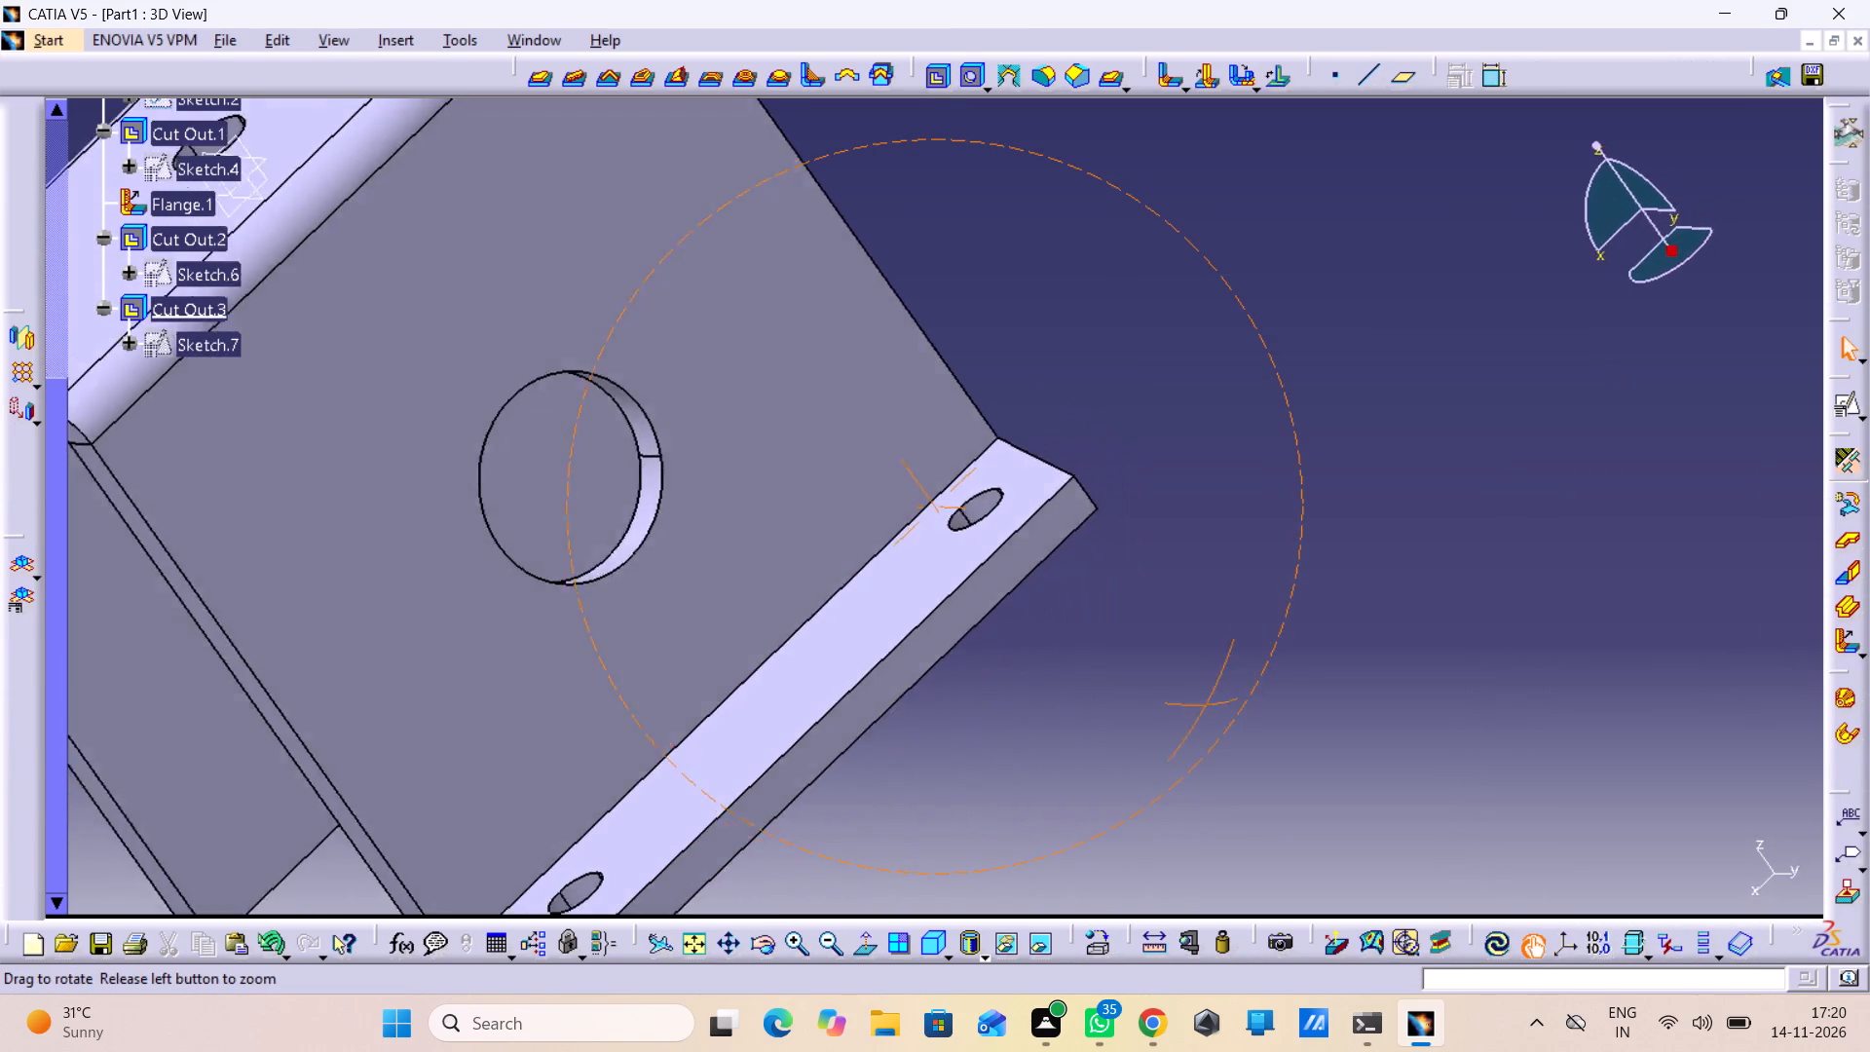
pyautogui.moveTo(1003, 674); pyautogui.dragTo(943, 701, button='right')
pyautogui.moveTo(1003, 674); pyautogui.dragTo(943, 701, button='middle')
pyautogui.moveTo(1161, 622); pyautogui.dragTo(864, 872, button='middle')
pyautogui.moveTo(1156, 622); pyautogui.dragTo(864, 872, button='right')
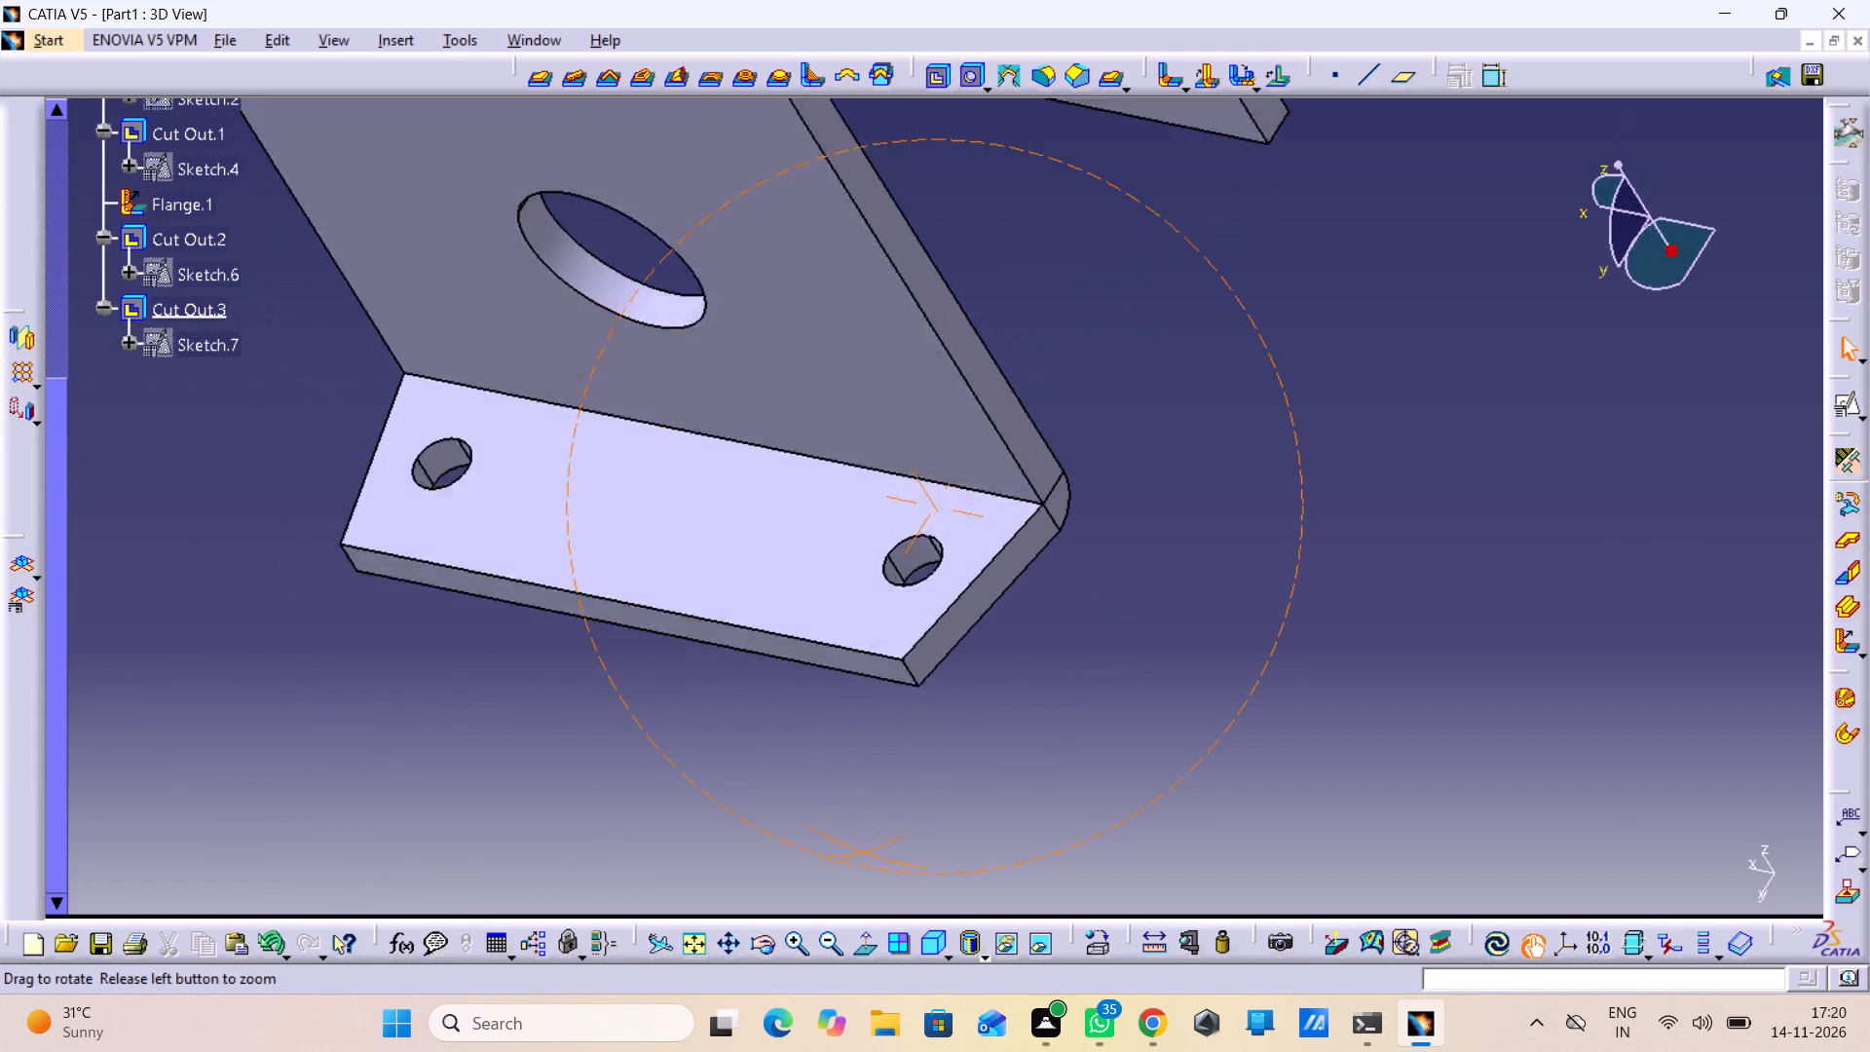
pyautogui.moveTo(864, 872); pyautogui.dragTo(860, 879, button='right')
pyautogui.moveTo(864, 872); pyautogui.dragTo(860, 879, button='middle')
pyautogui.scroll(-1, 851, 695)
pyautogui.moveTo(849, 695); pyautogui.dragTo(1312, 607, button='middle')
pyautogui.moveTo(849, 695); pyautogui.dragTo(1312, 607, button='right')
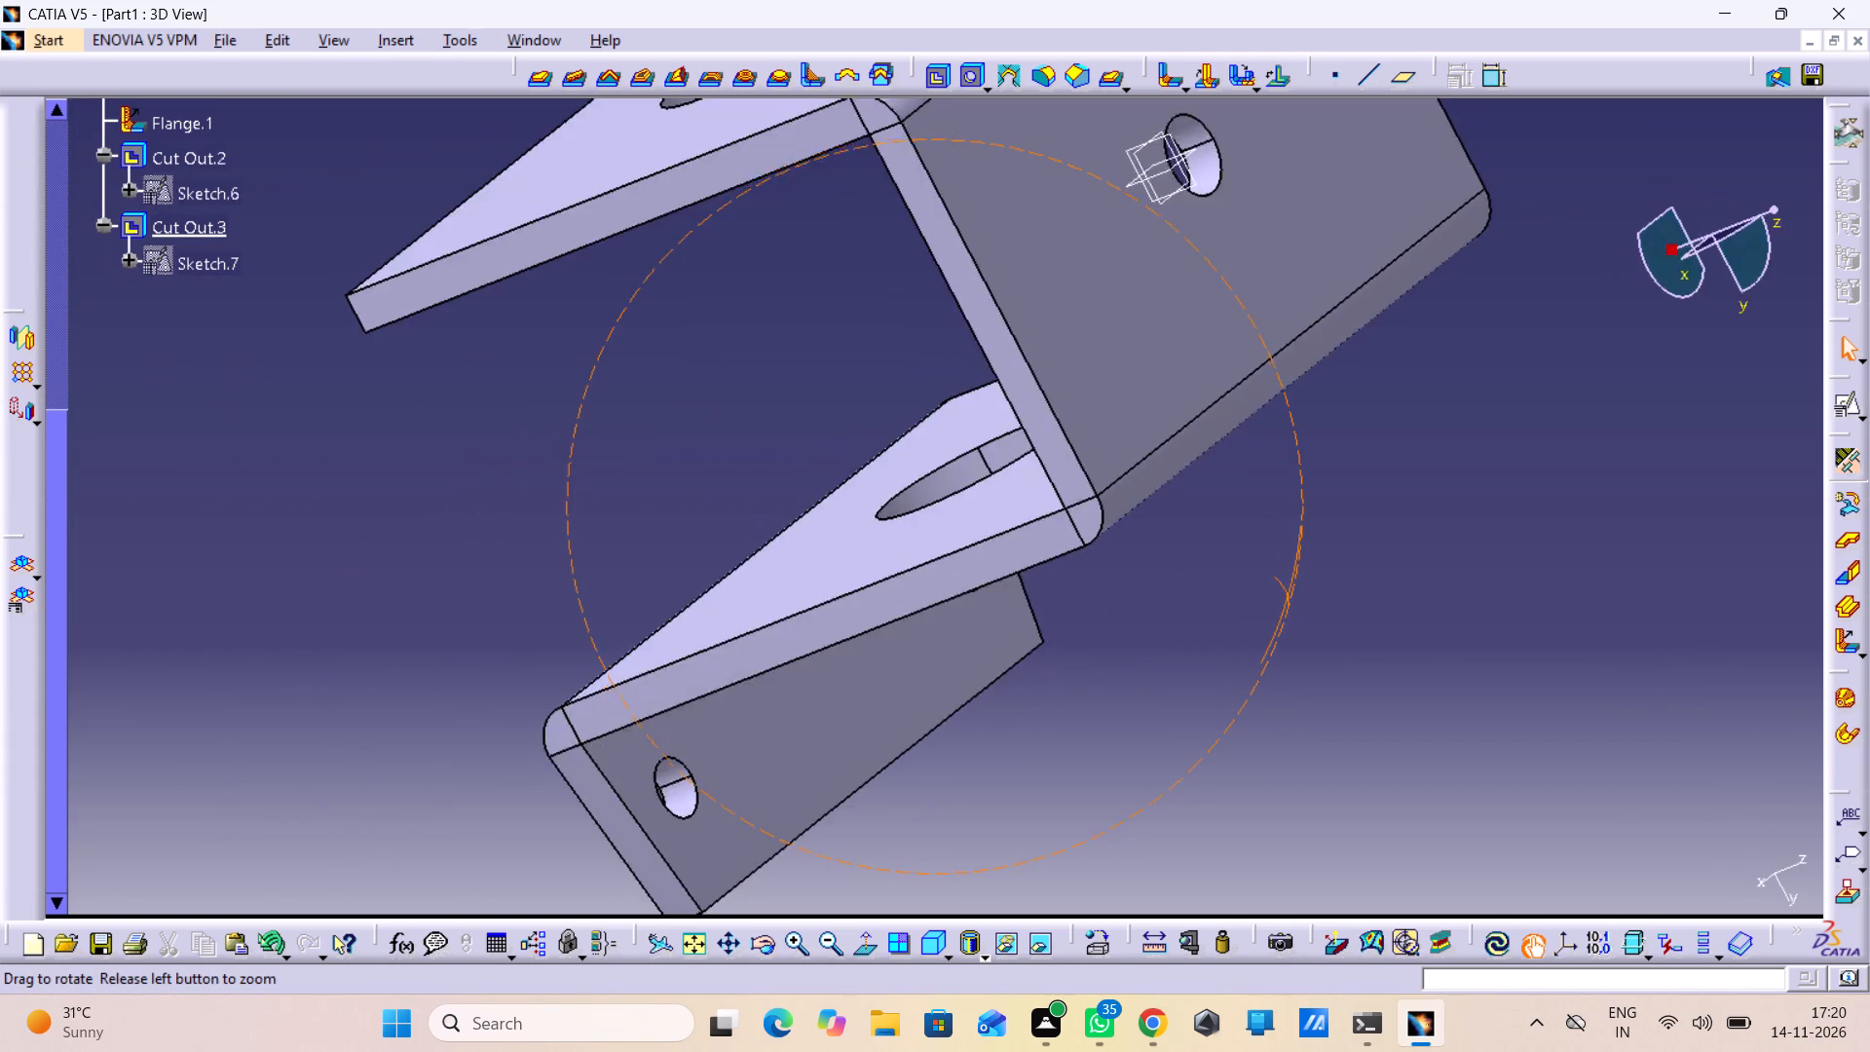
pyautogui.moveTo(1312, 607); pyautogui.dragTo(1083, 761, button='middle')
pyautogui.moveTo(1312, 607); pyautogui.dragTo(1083, 761, button='right')
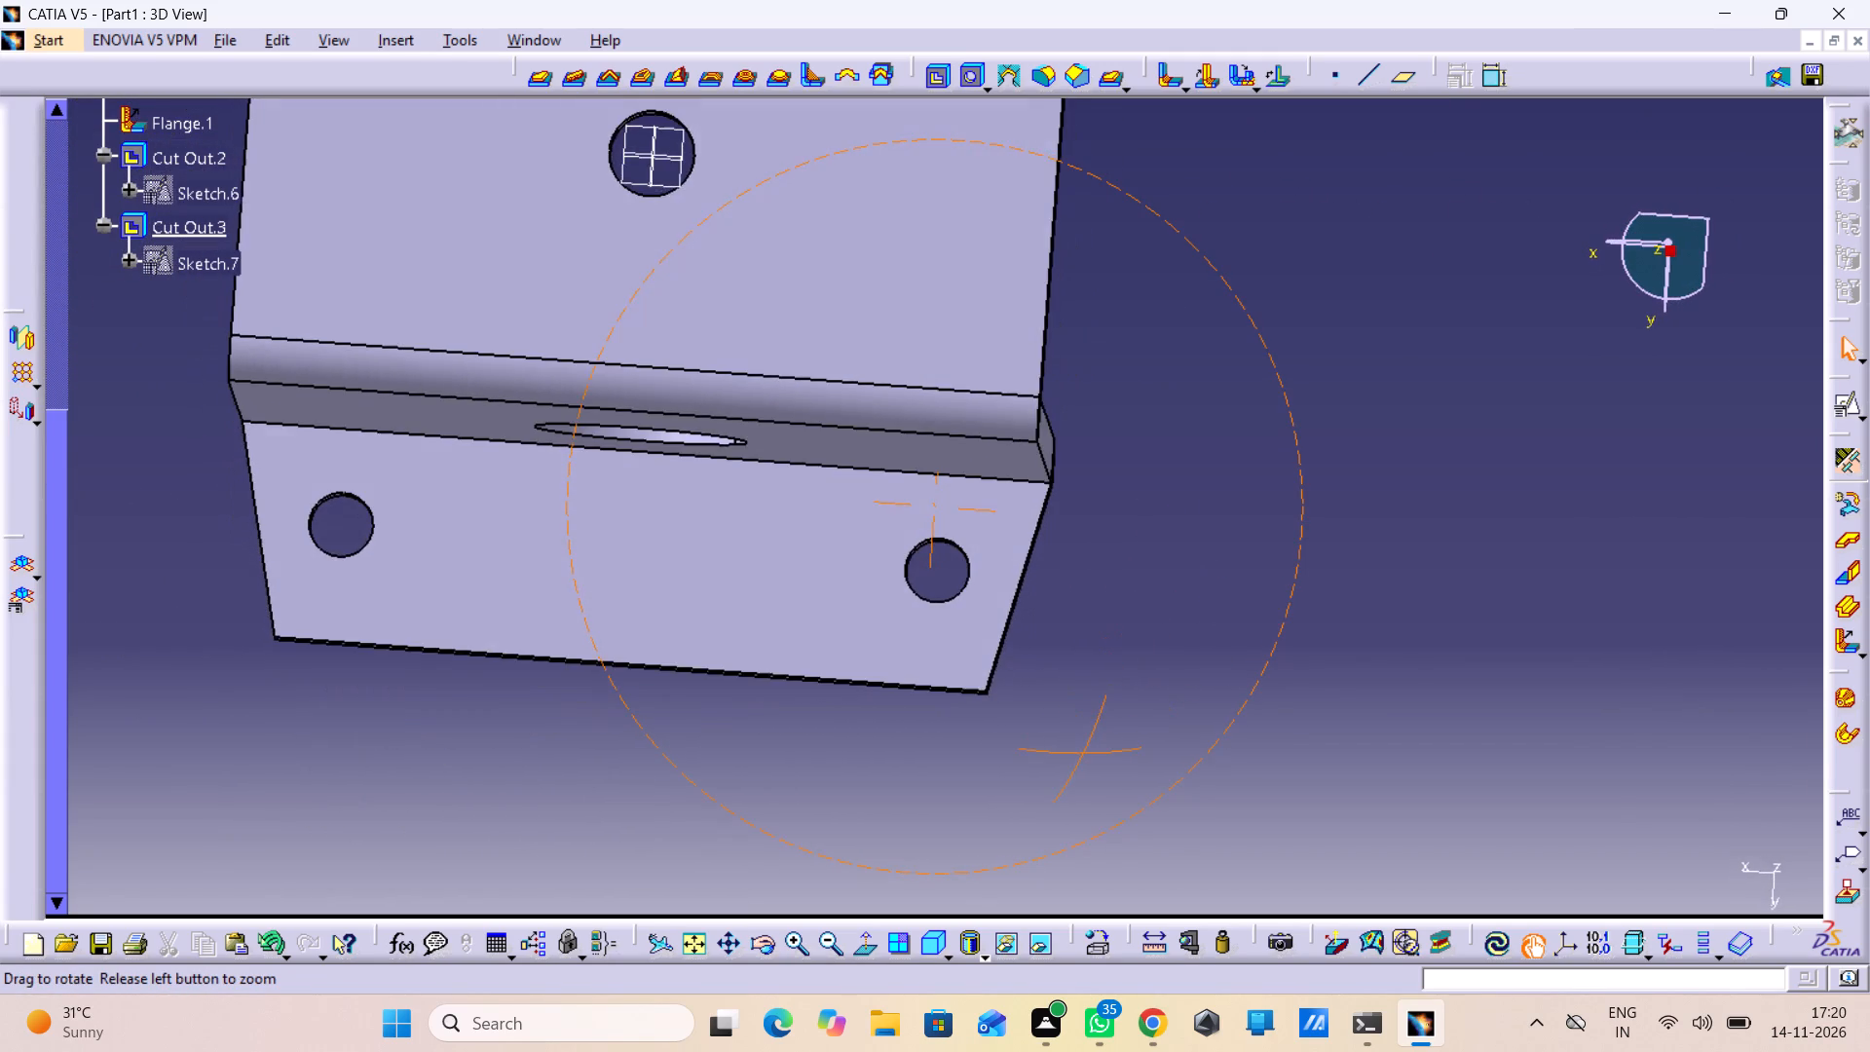
pyautogui.moveTo(1083, 761); pyautogui.dragTo(1117, 779, button='right')
pyautogui.moveTo(1083, 761); pyautogui.dragTo(1117, 779, button='middle')
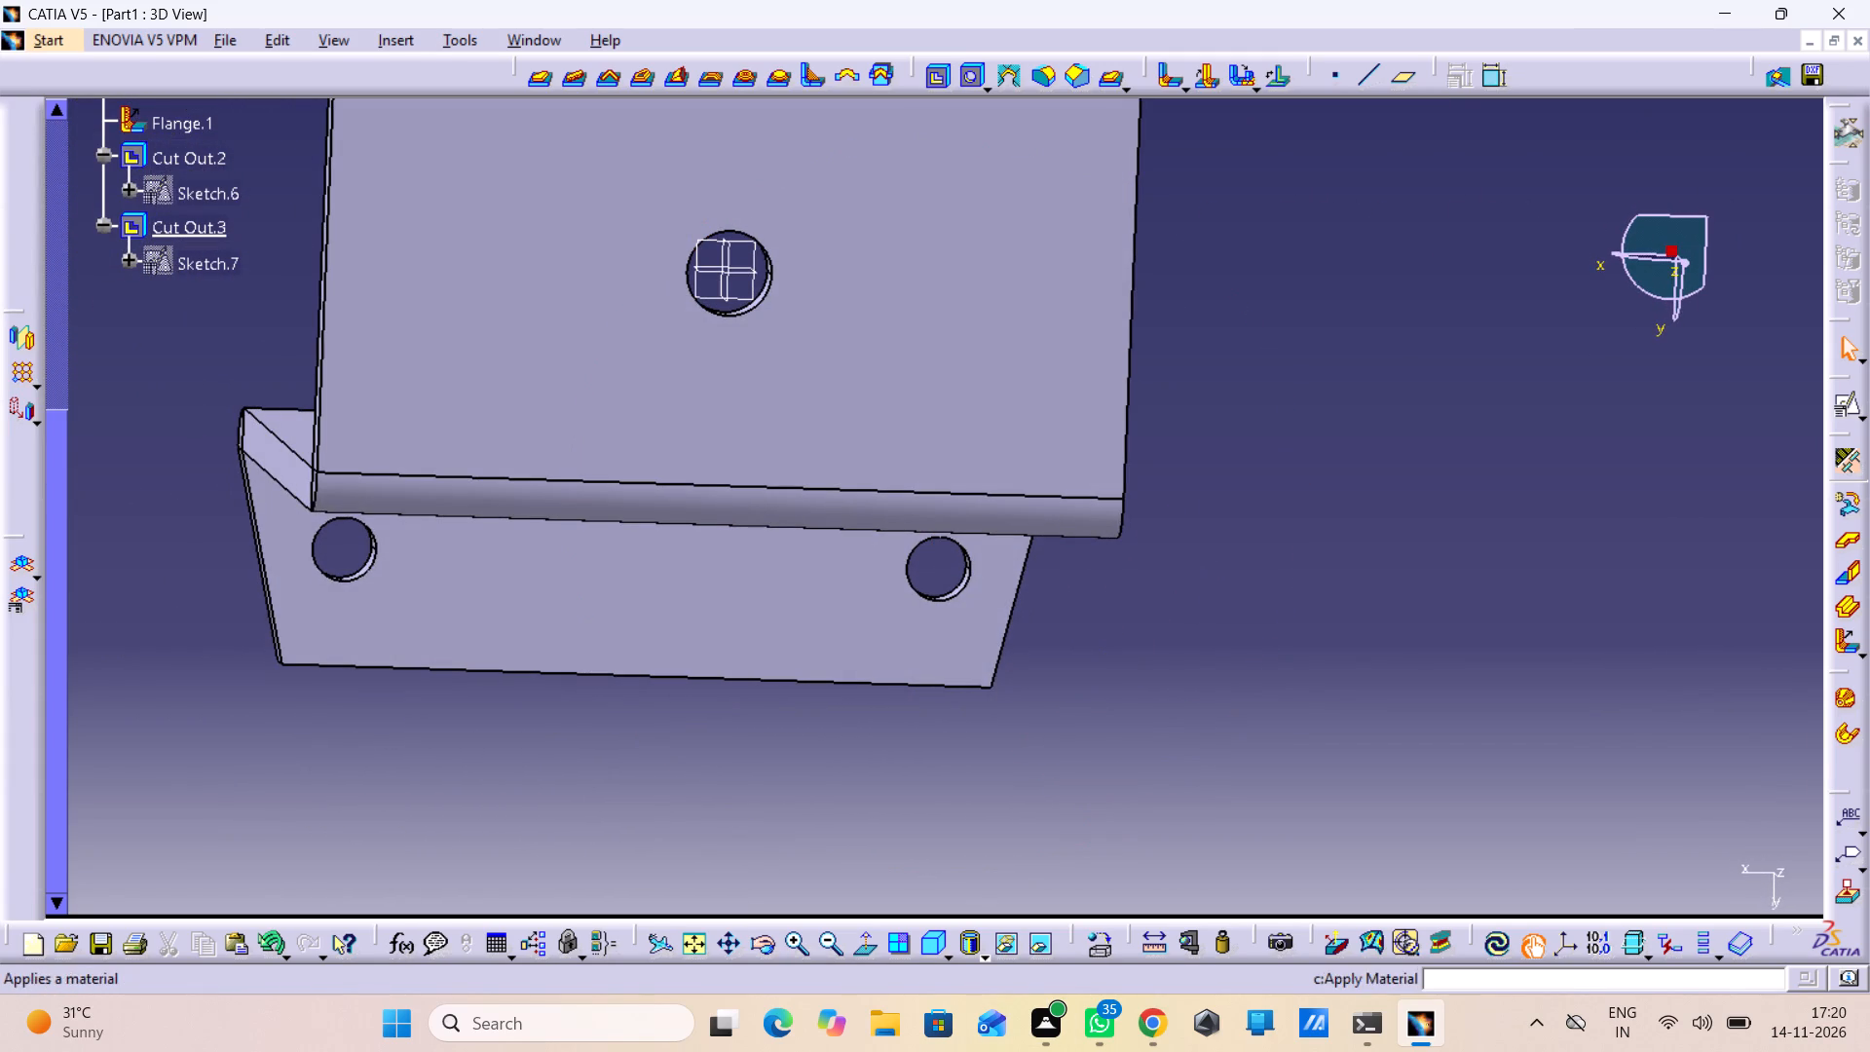
# Update the part and unfold it into its flat view with Fold/Unfold.
pyautogui.click(1492, 947)
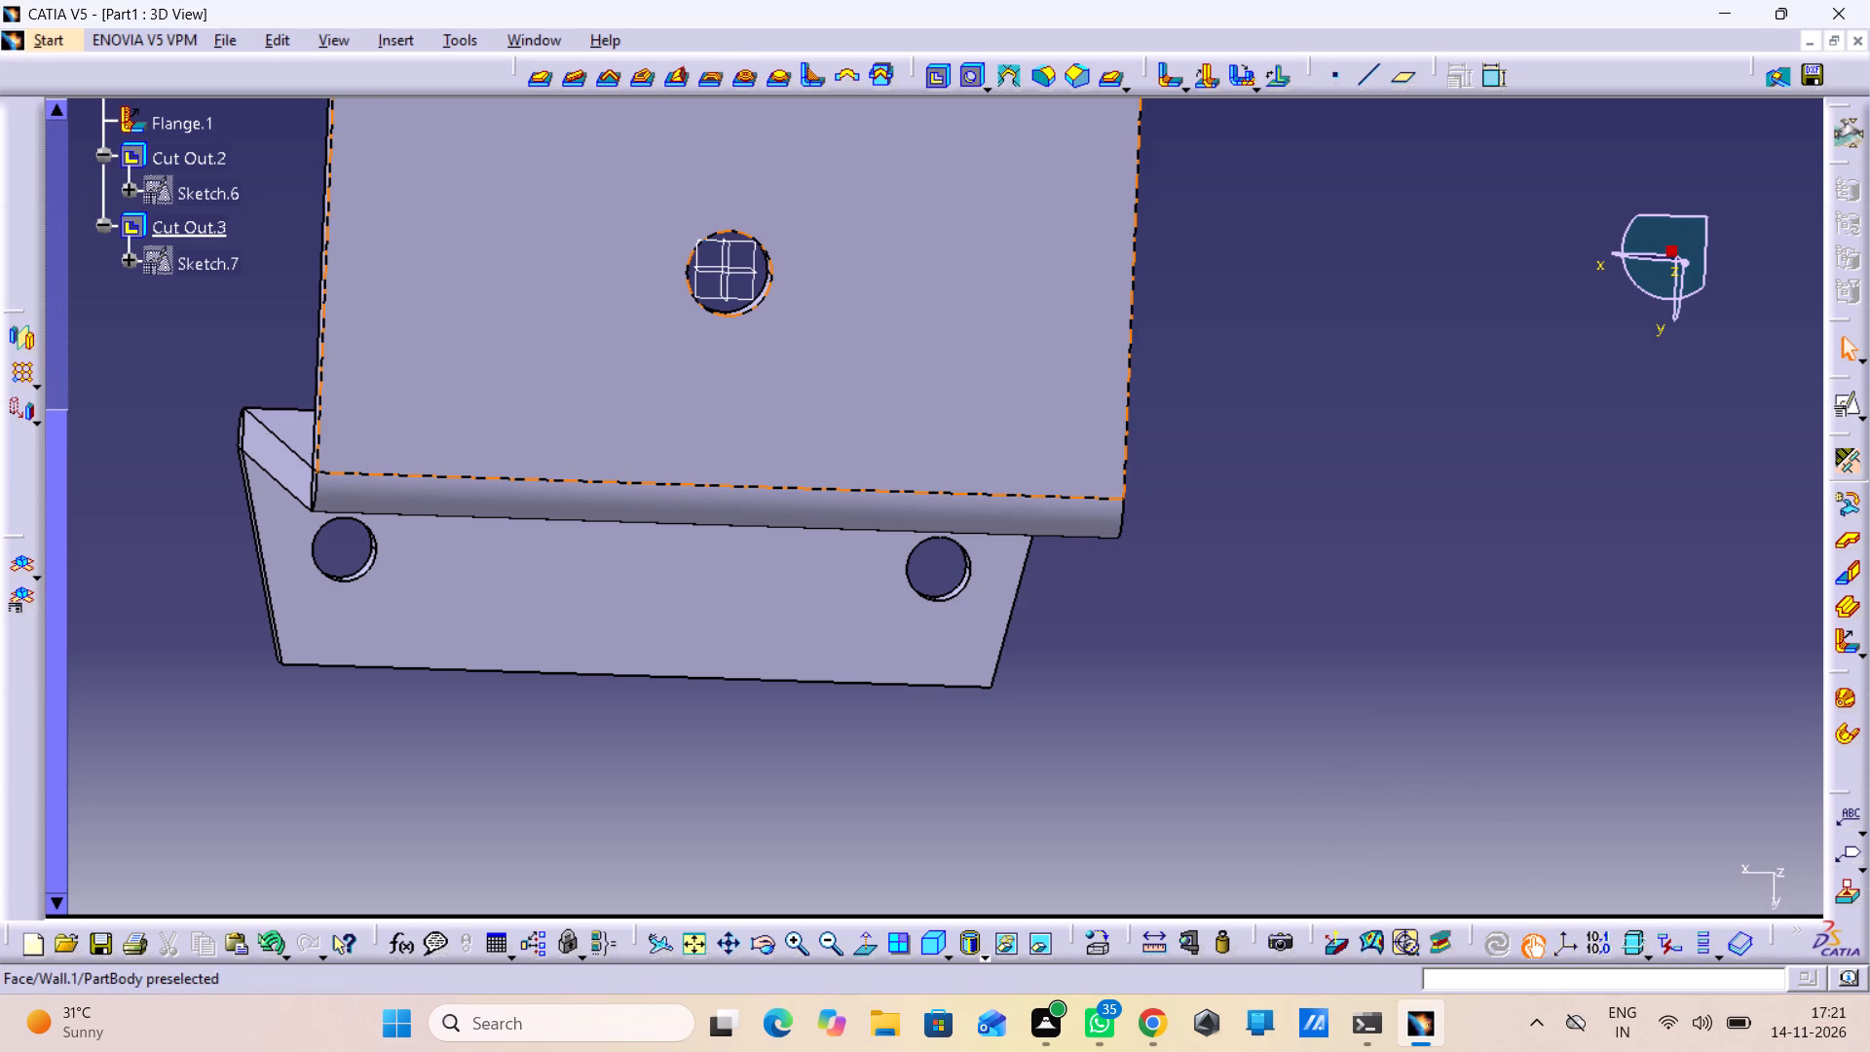
pyautogui.click(407, 35)
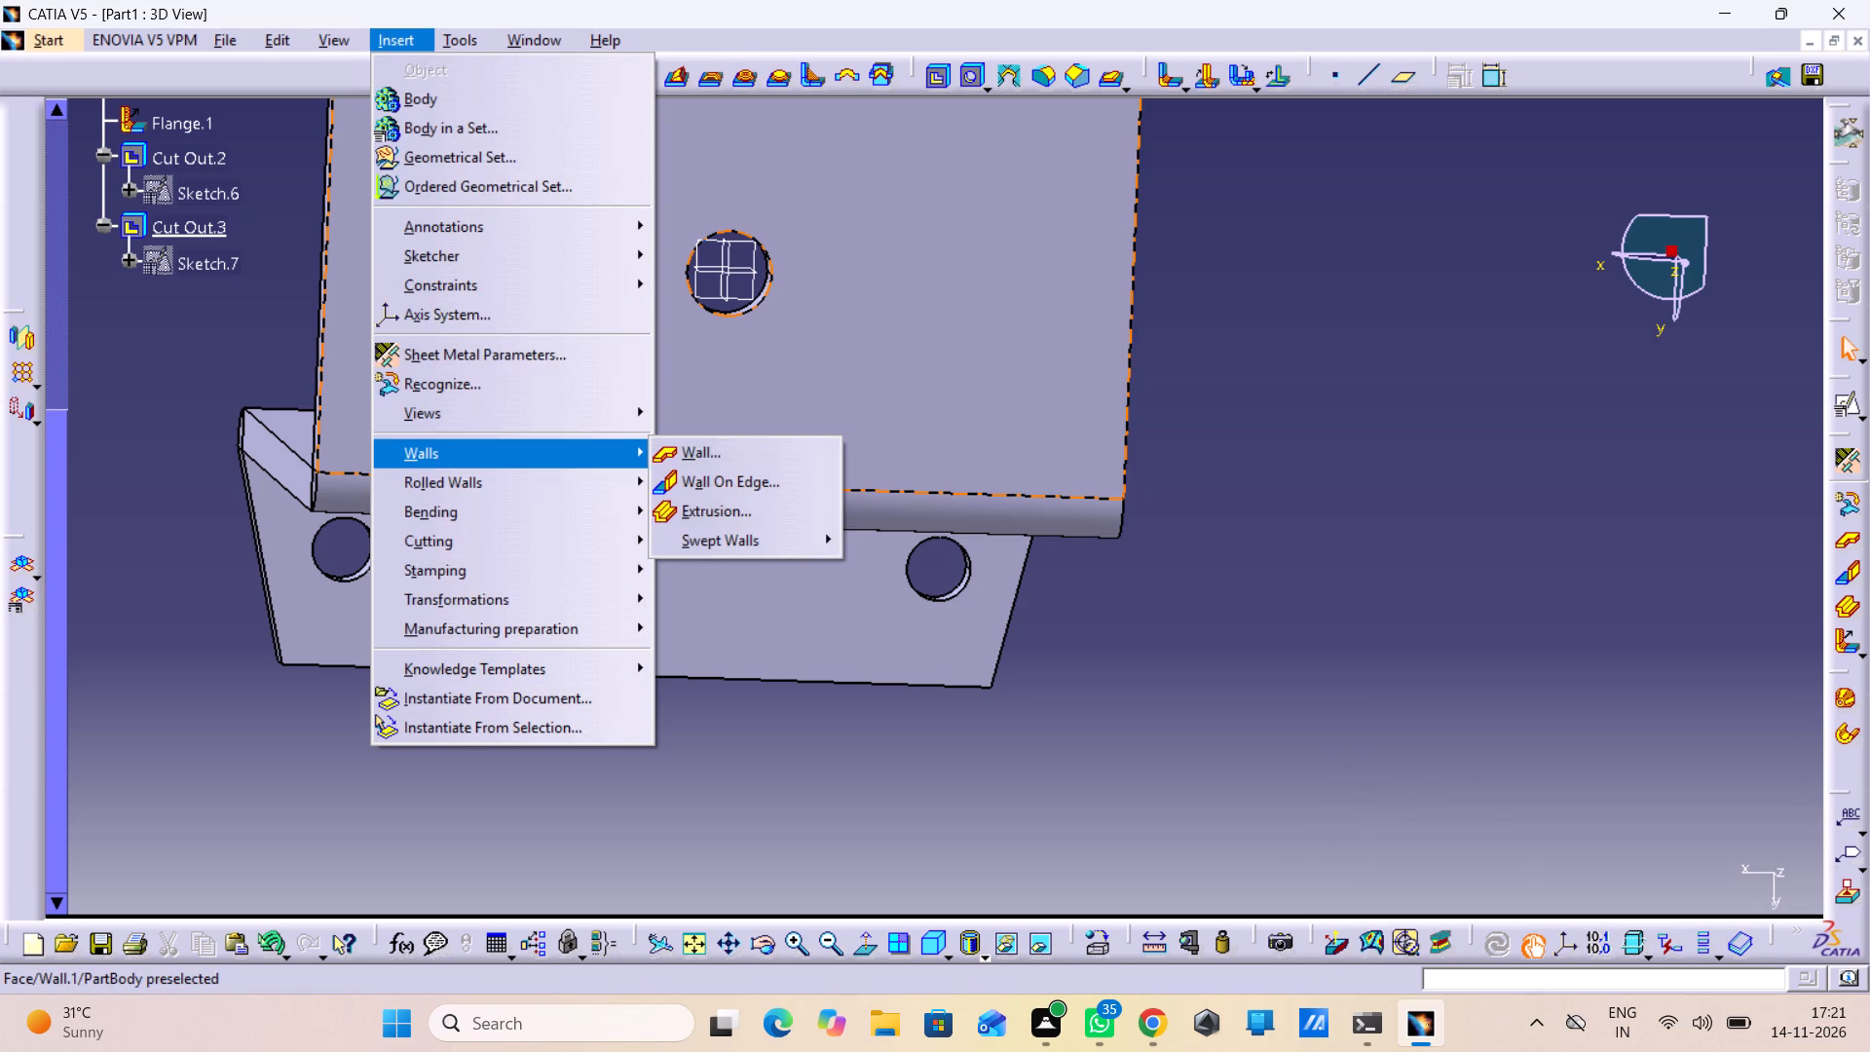
pyautogui.click(621, 403)
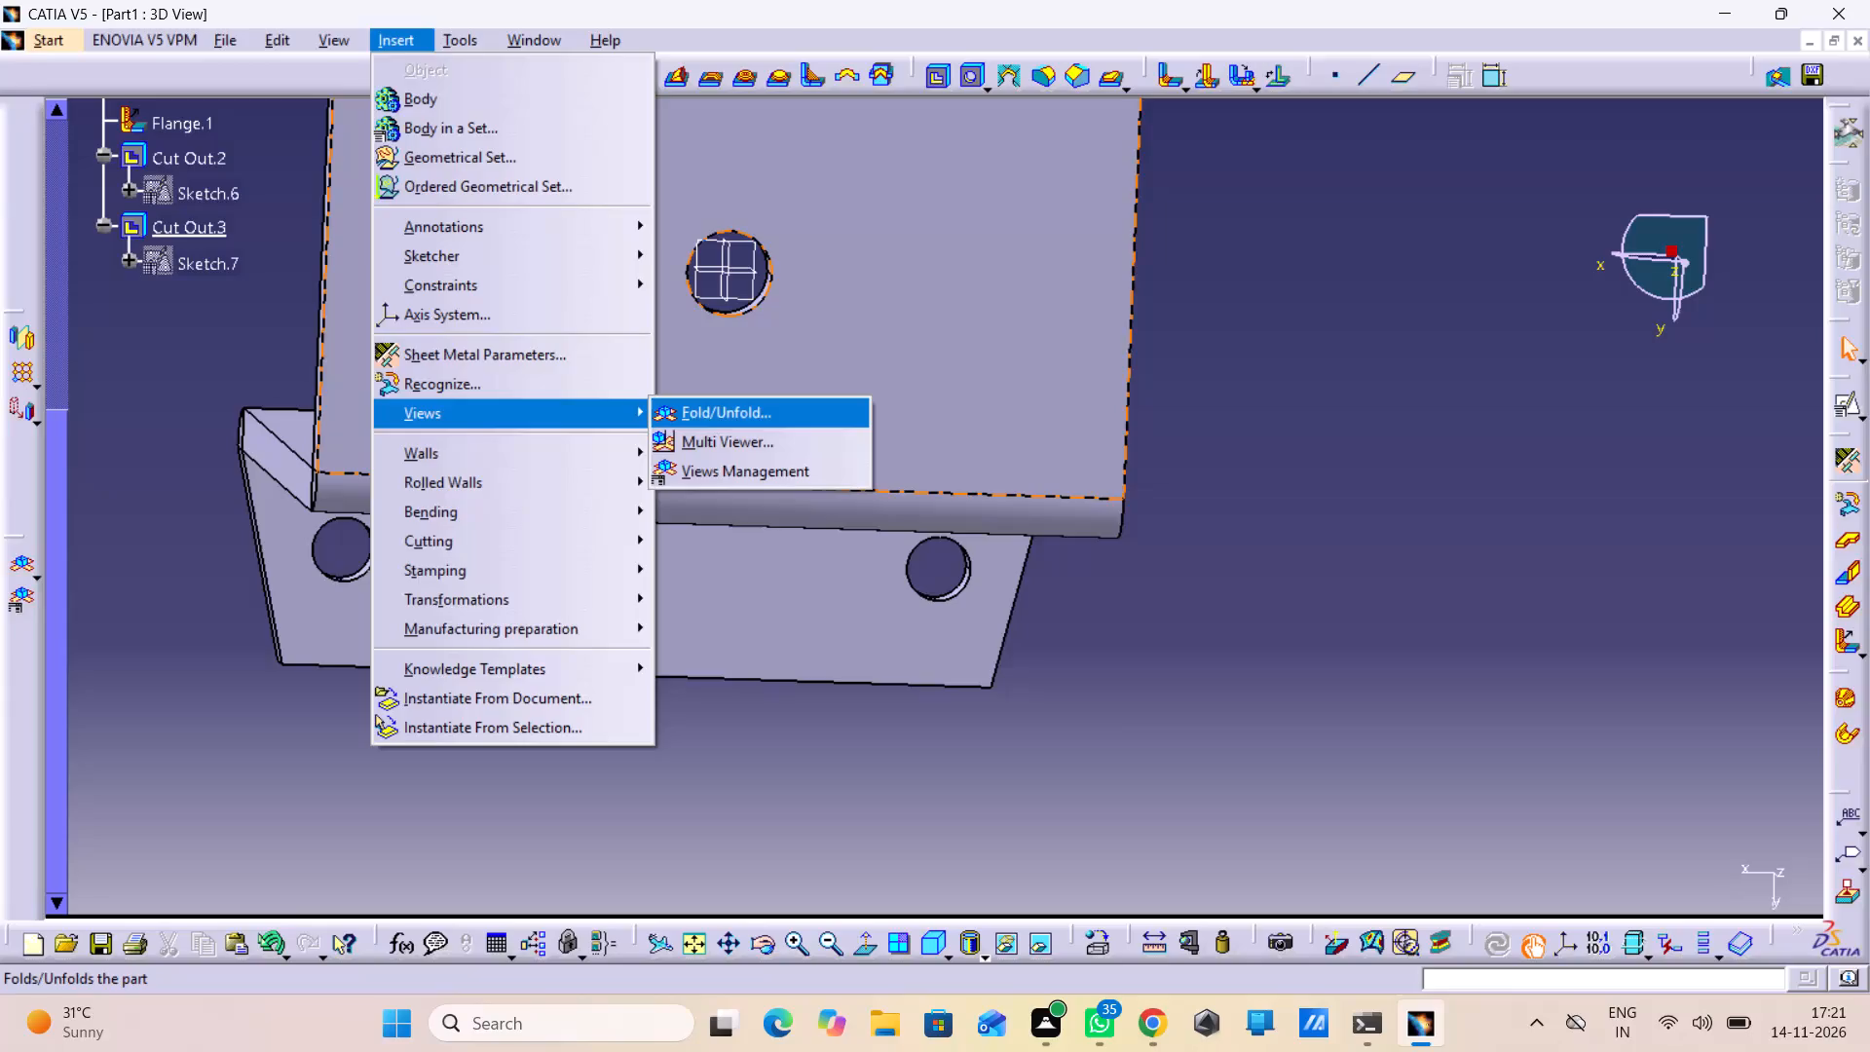
pyautogui.click(713, 416)
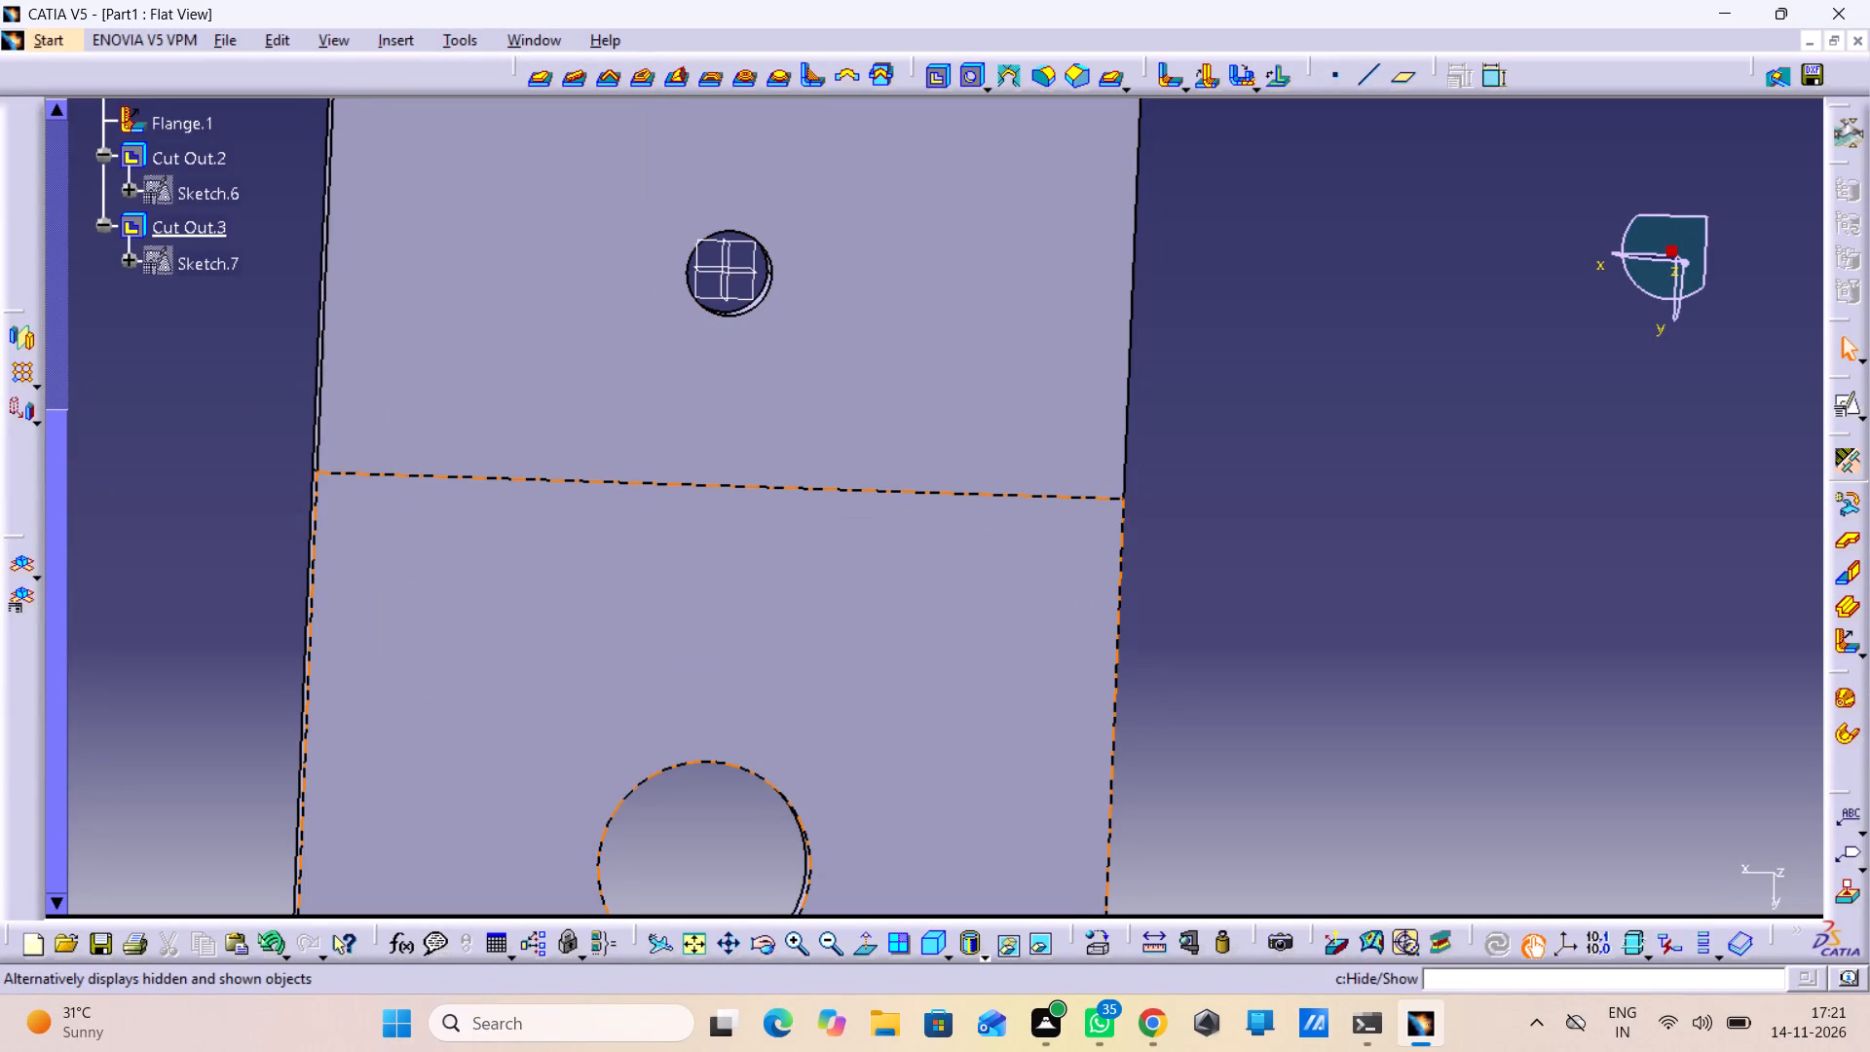
# Examine the flat pattern in isometric view and in the standard top view, showing its full outline.
pyautogui.click(930, 944)
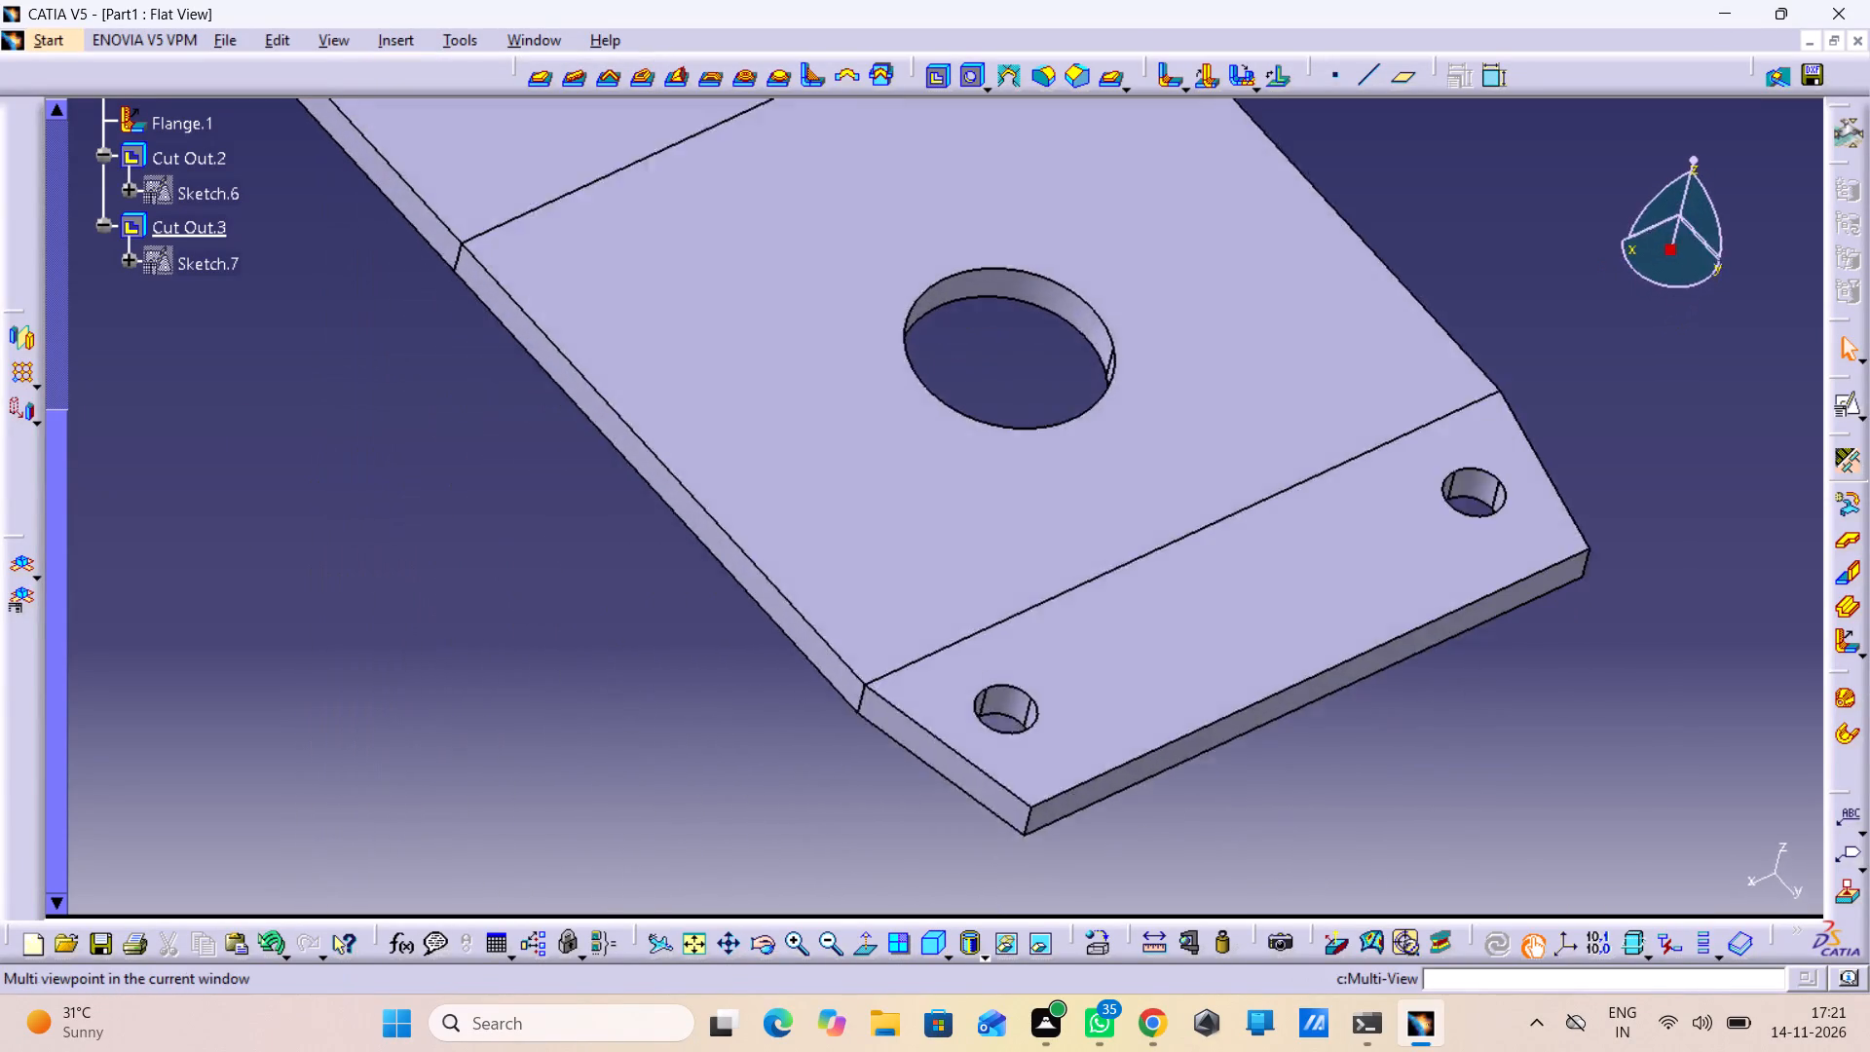
pyautogui.moveTo(902, 746); pyautogui.dragTo(956, 853, button='middle')
pyautogui.rightClick(902, 746)
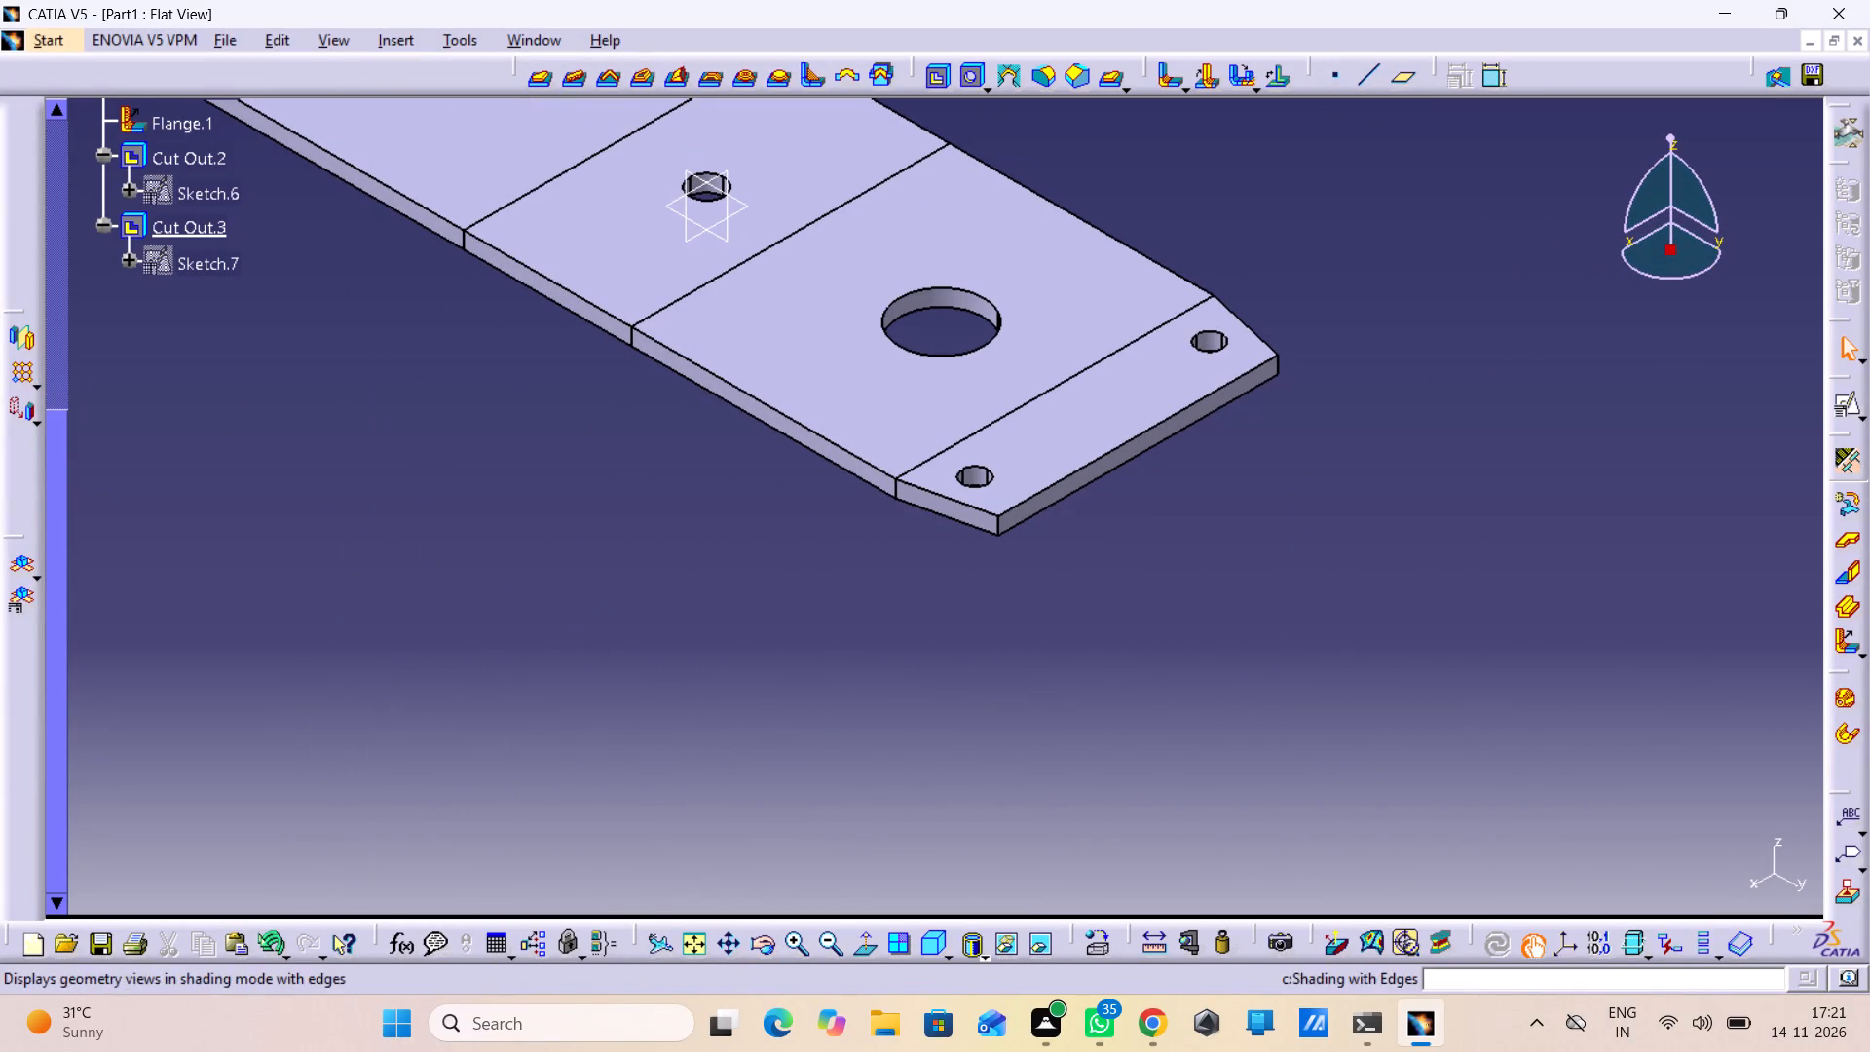
pyautogui.click(941, 946)
pyautogui.click(945, 954)
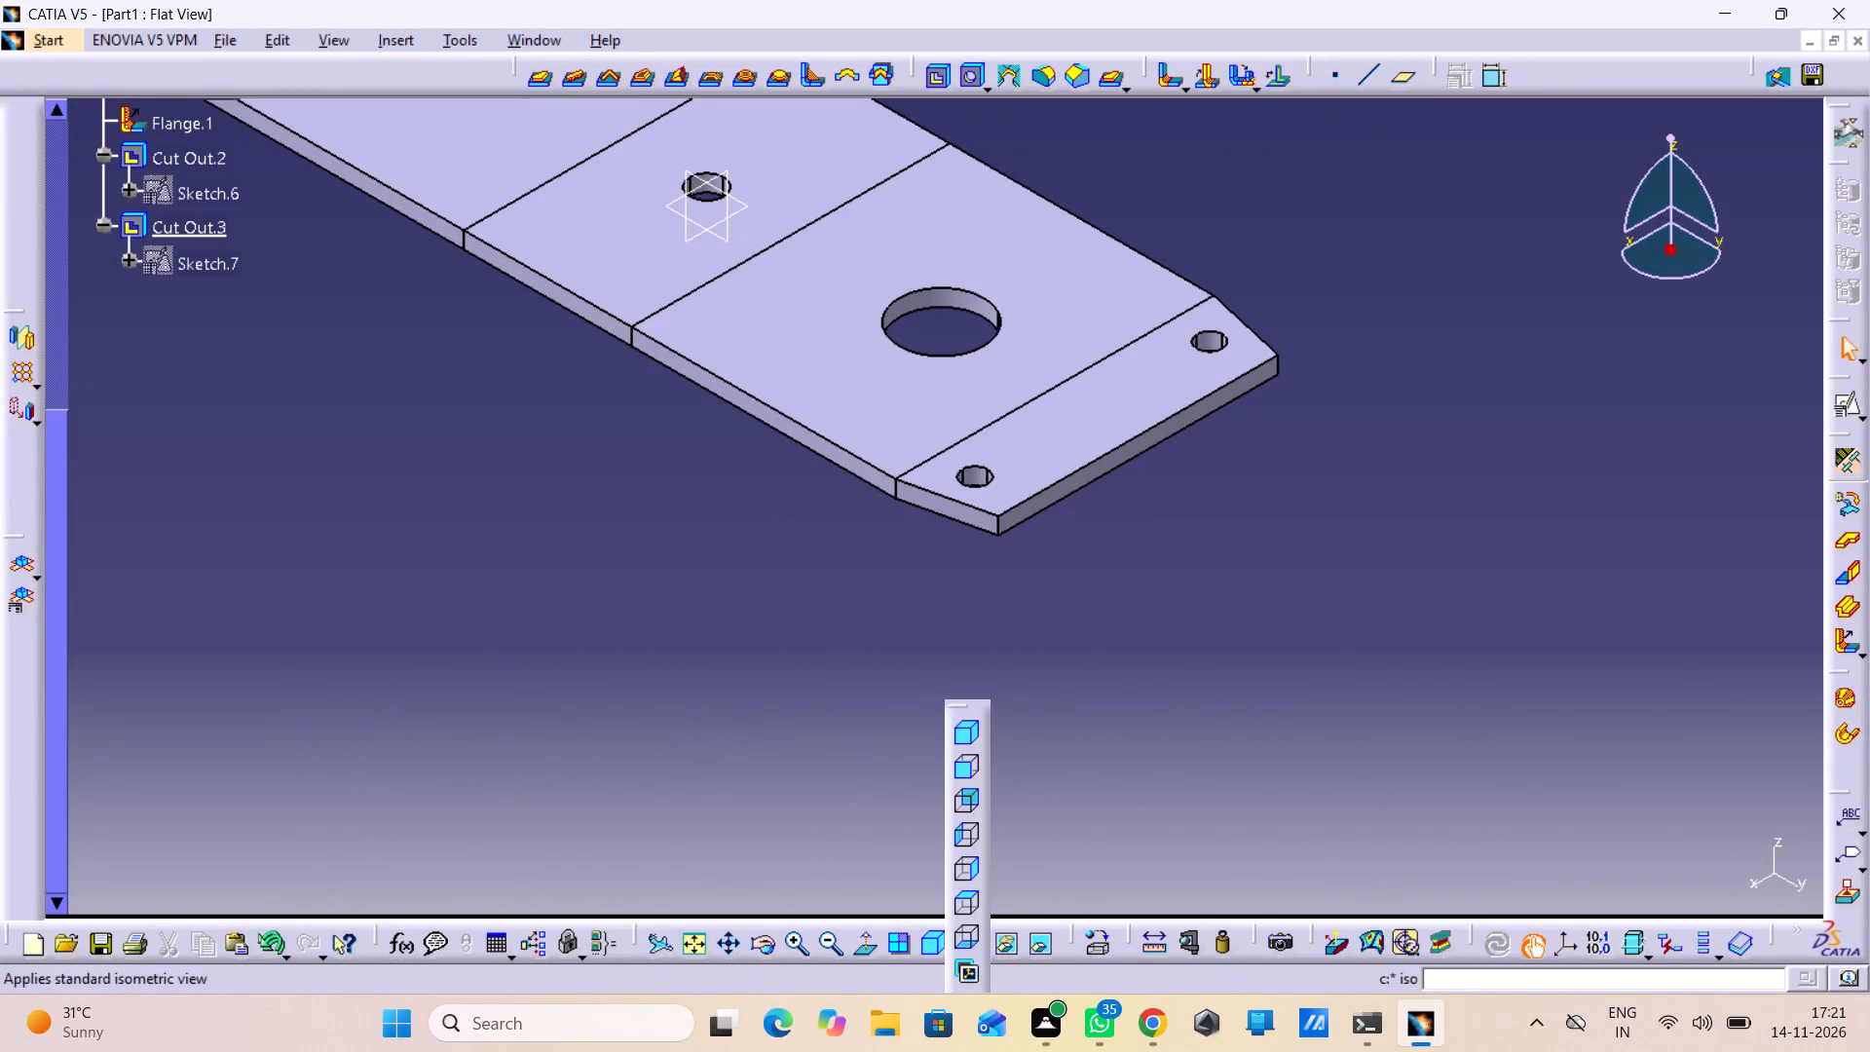
pyautogui.click(972, 907)
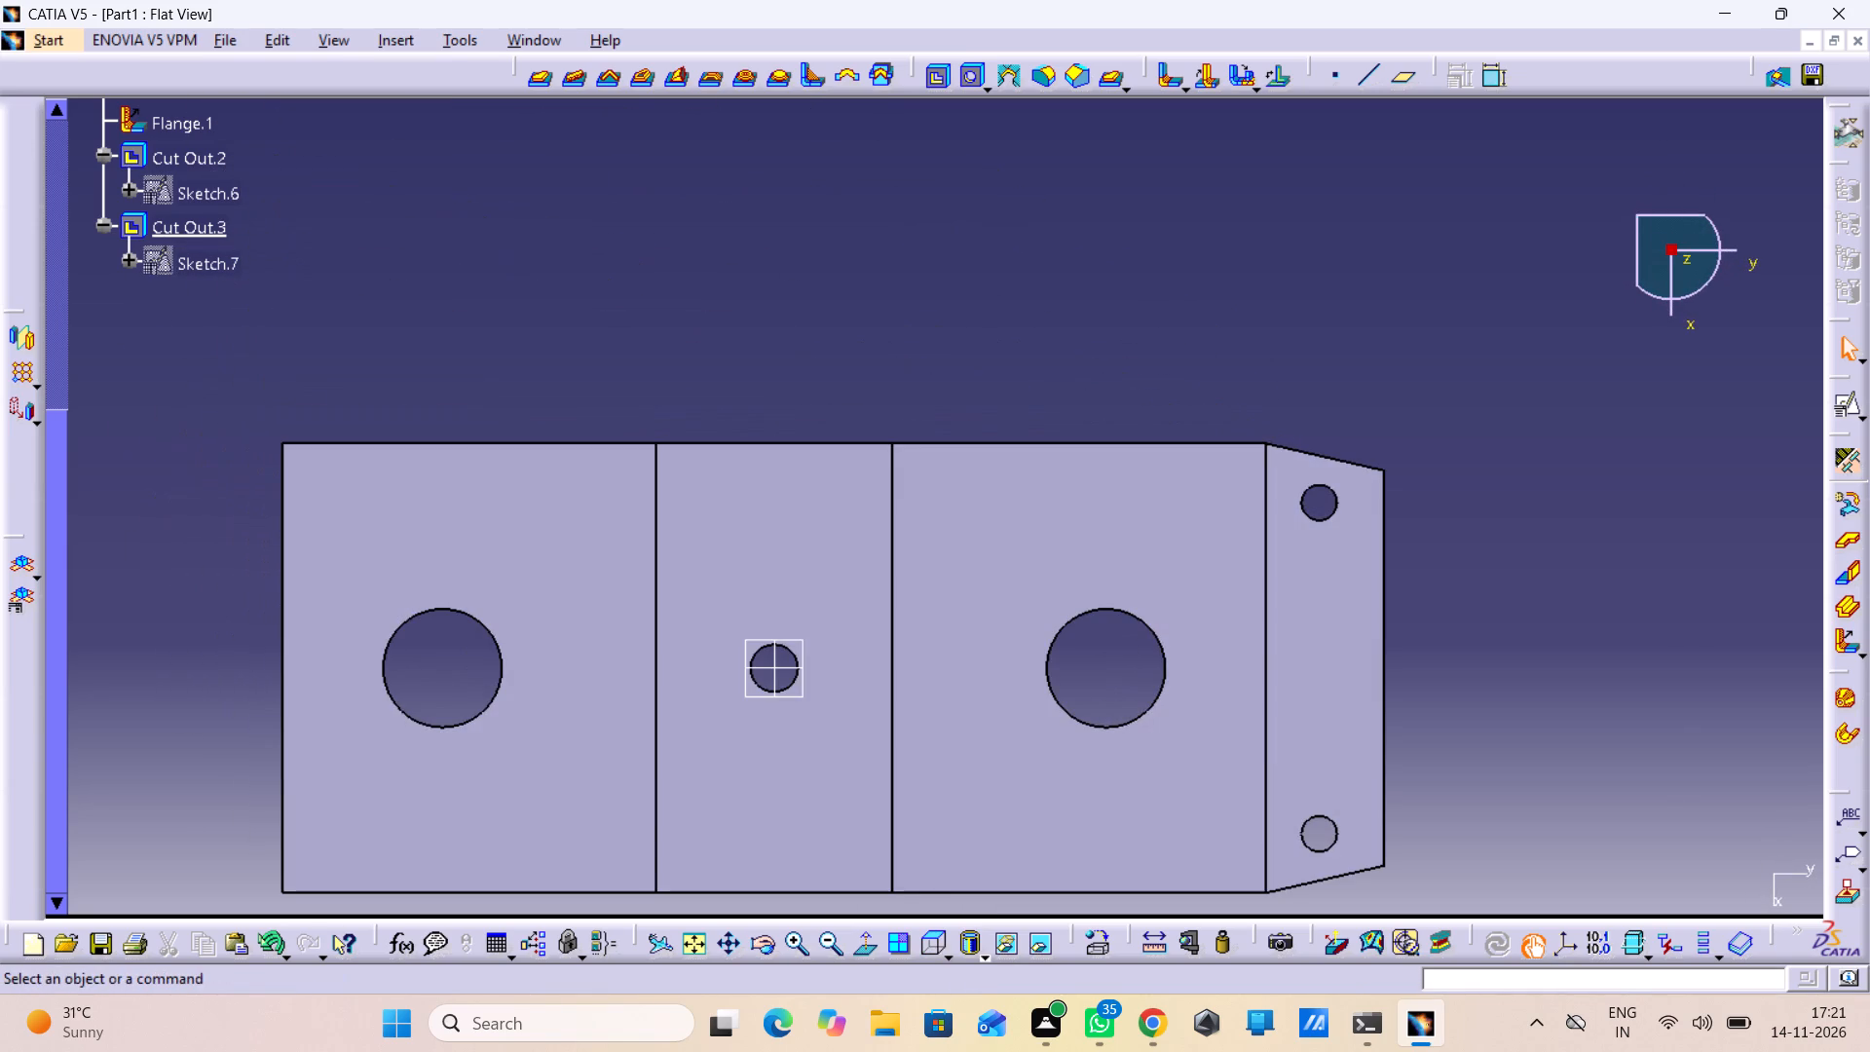
pyautogui.moveTo(1560, 882); pyautogui.dragTo(1598, 726, button='middle')
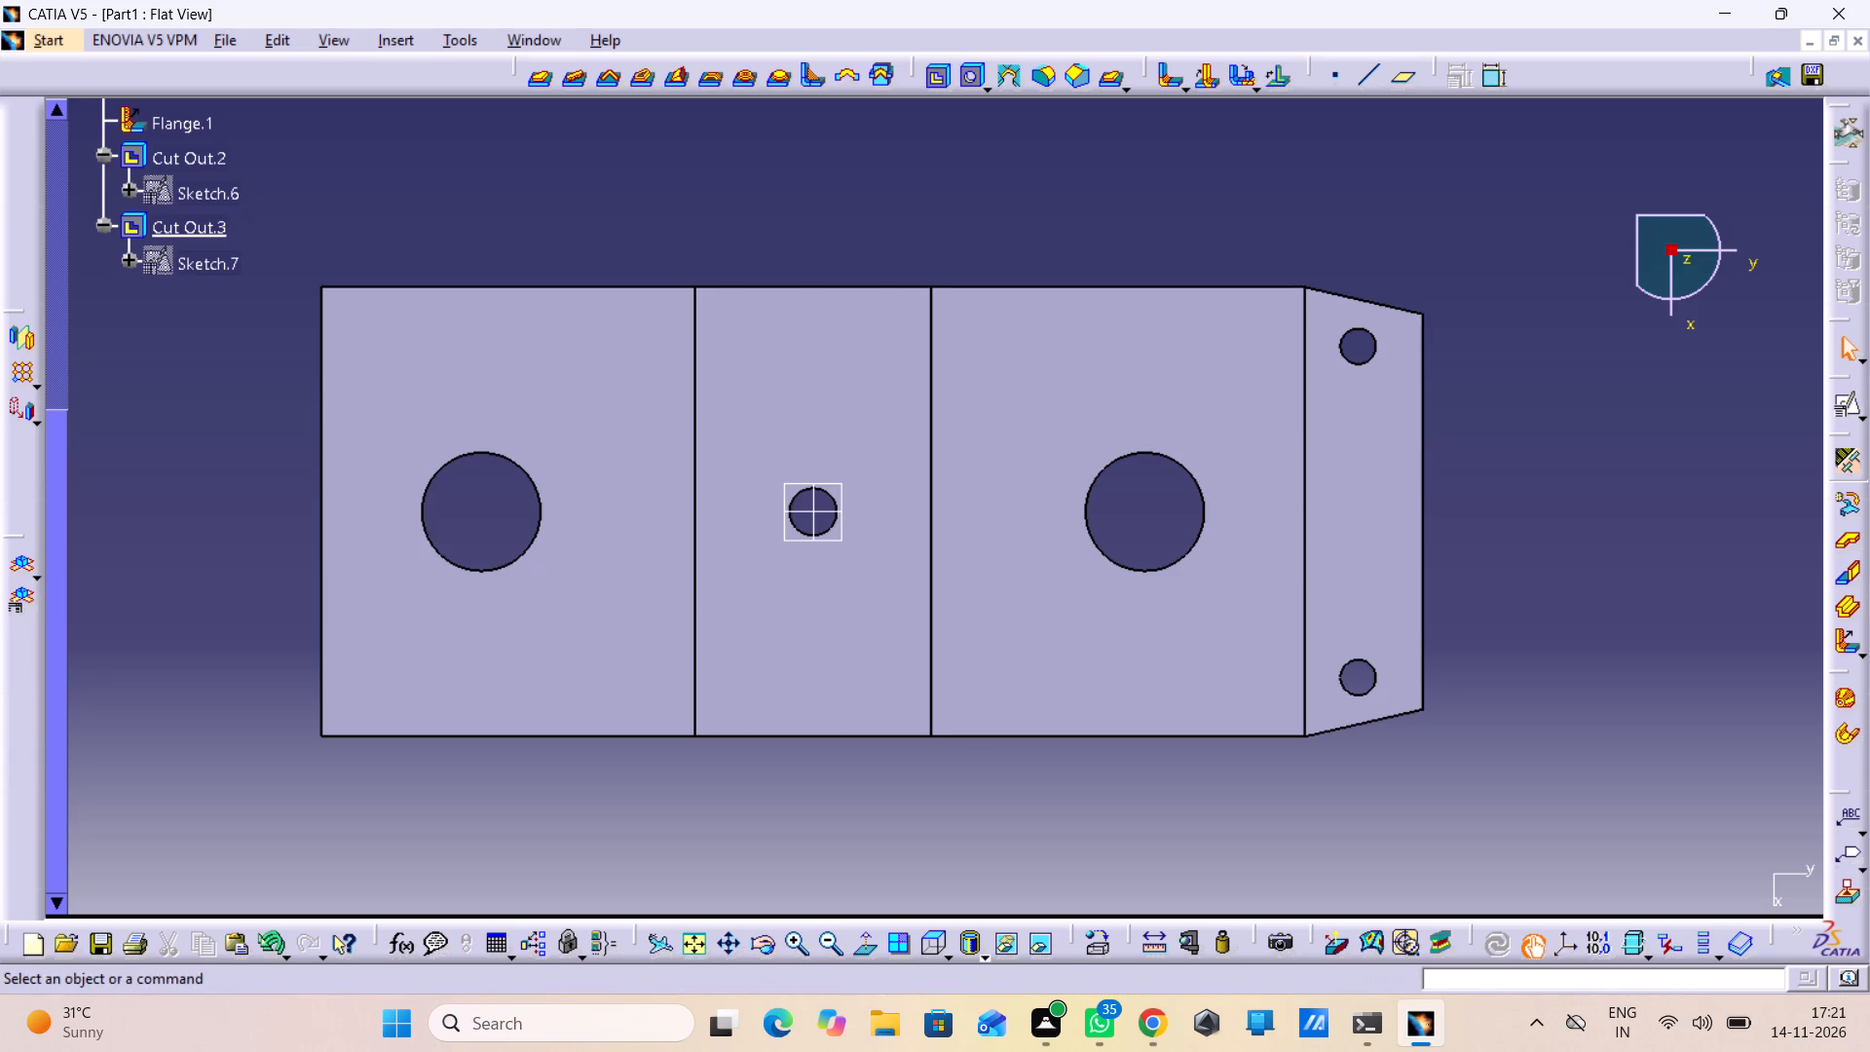
# Undock the two lowest tool groups and leave them floating beside the part.
pyautogui.moveTo(1843, 798); pyautogui.dragTo(1790, 693)
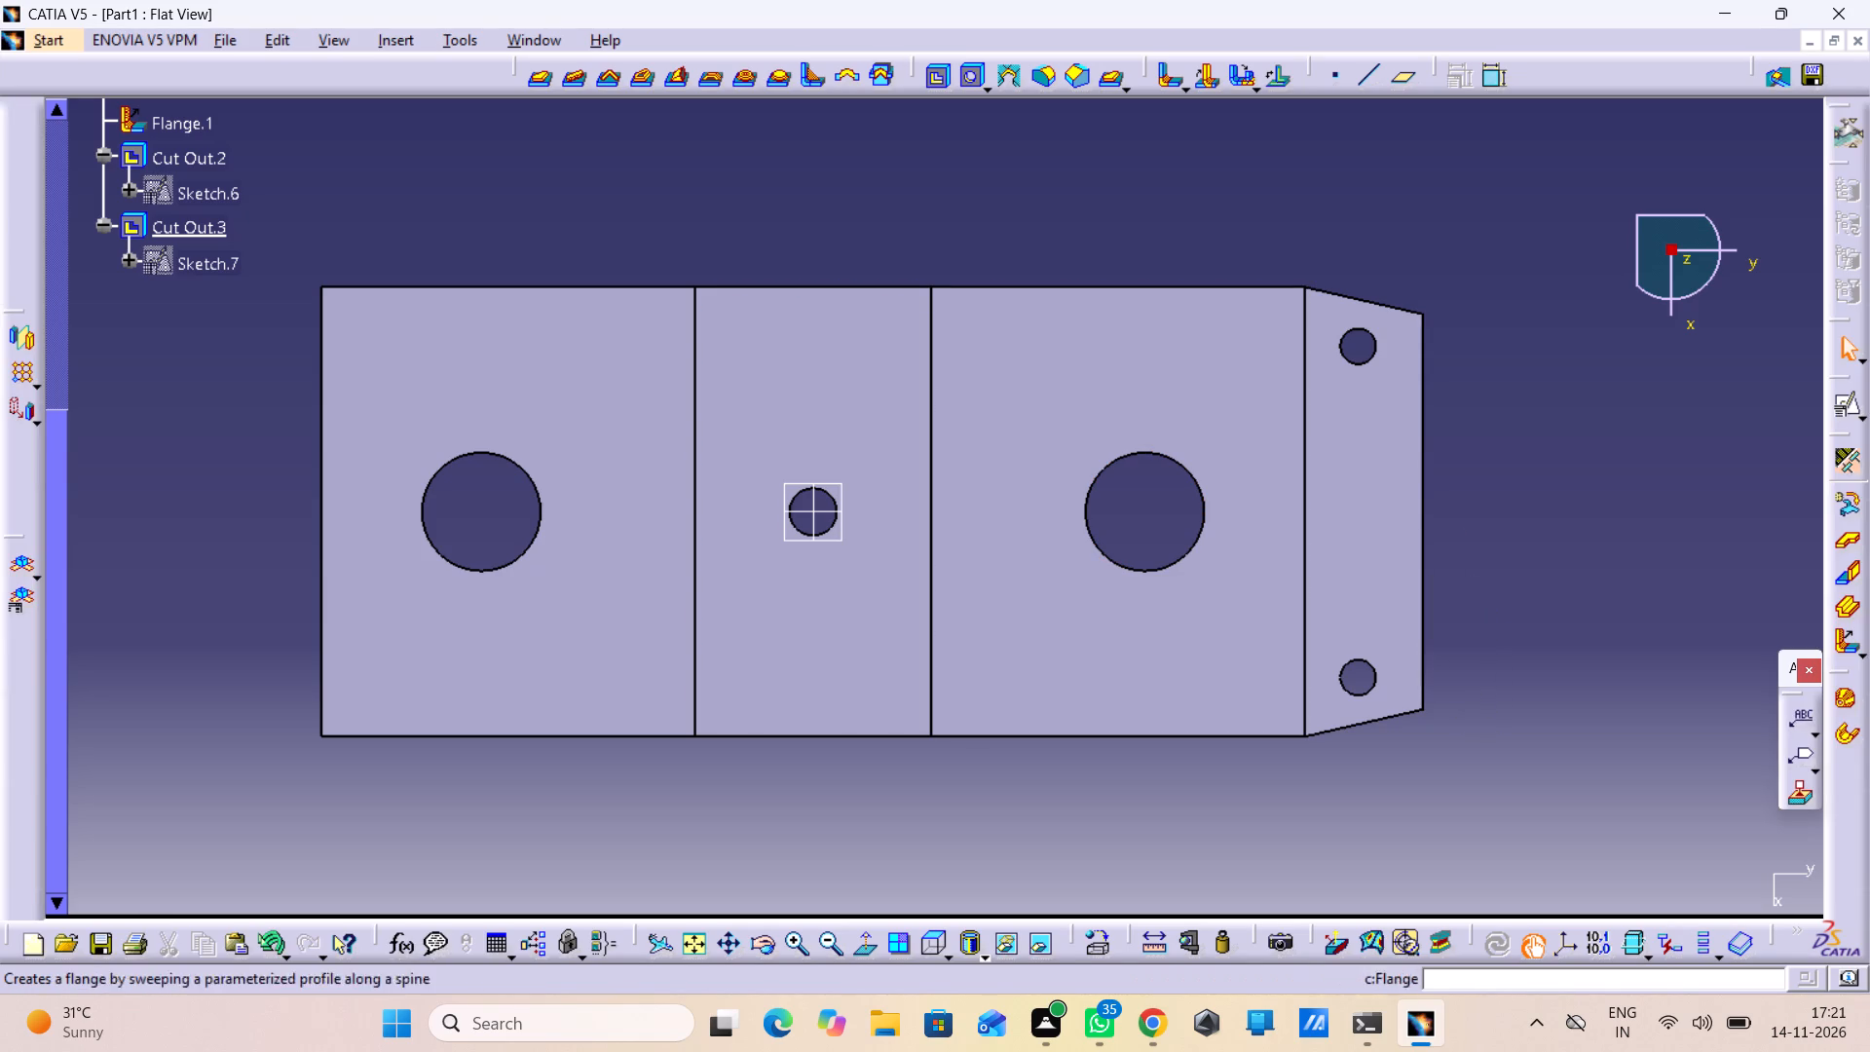
pyautogui.moveTo(1841, 673); pyautogui.dragTo(1785, 573)
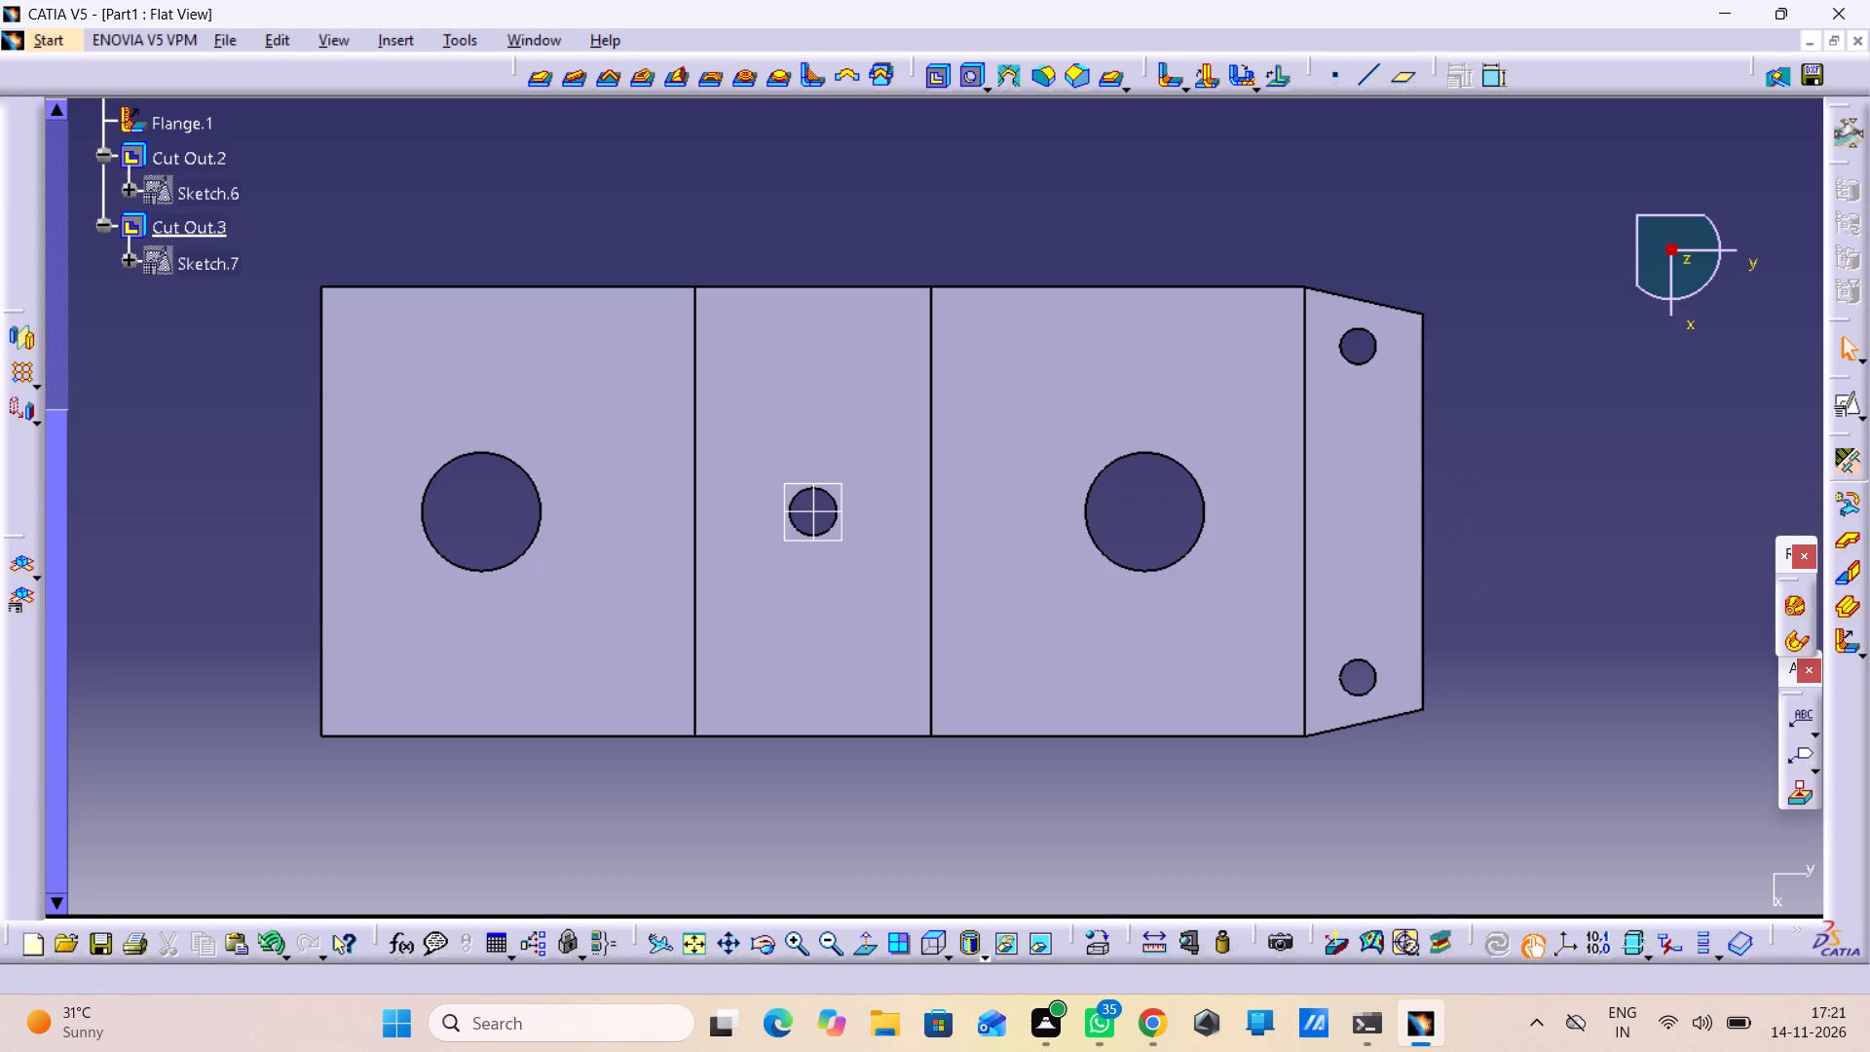
pyautogui.moveTo(1780, 557); pyautogui.dragTo(1774, 468)
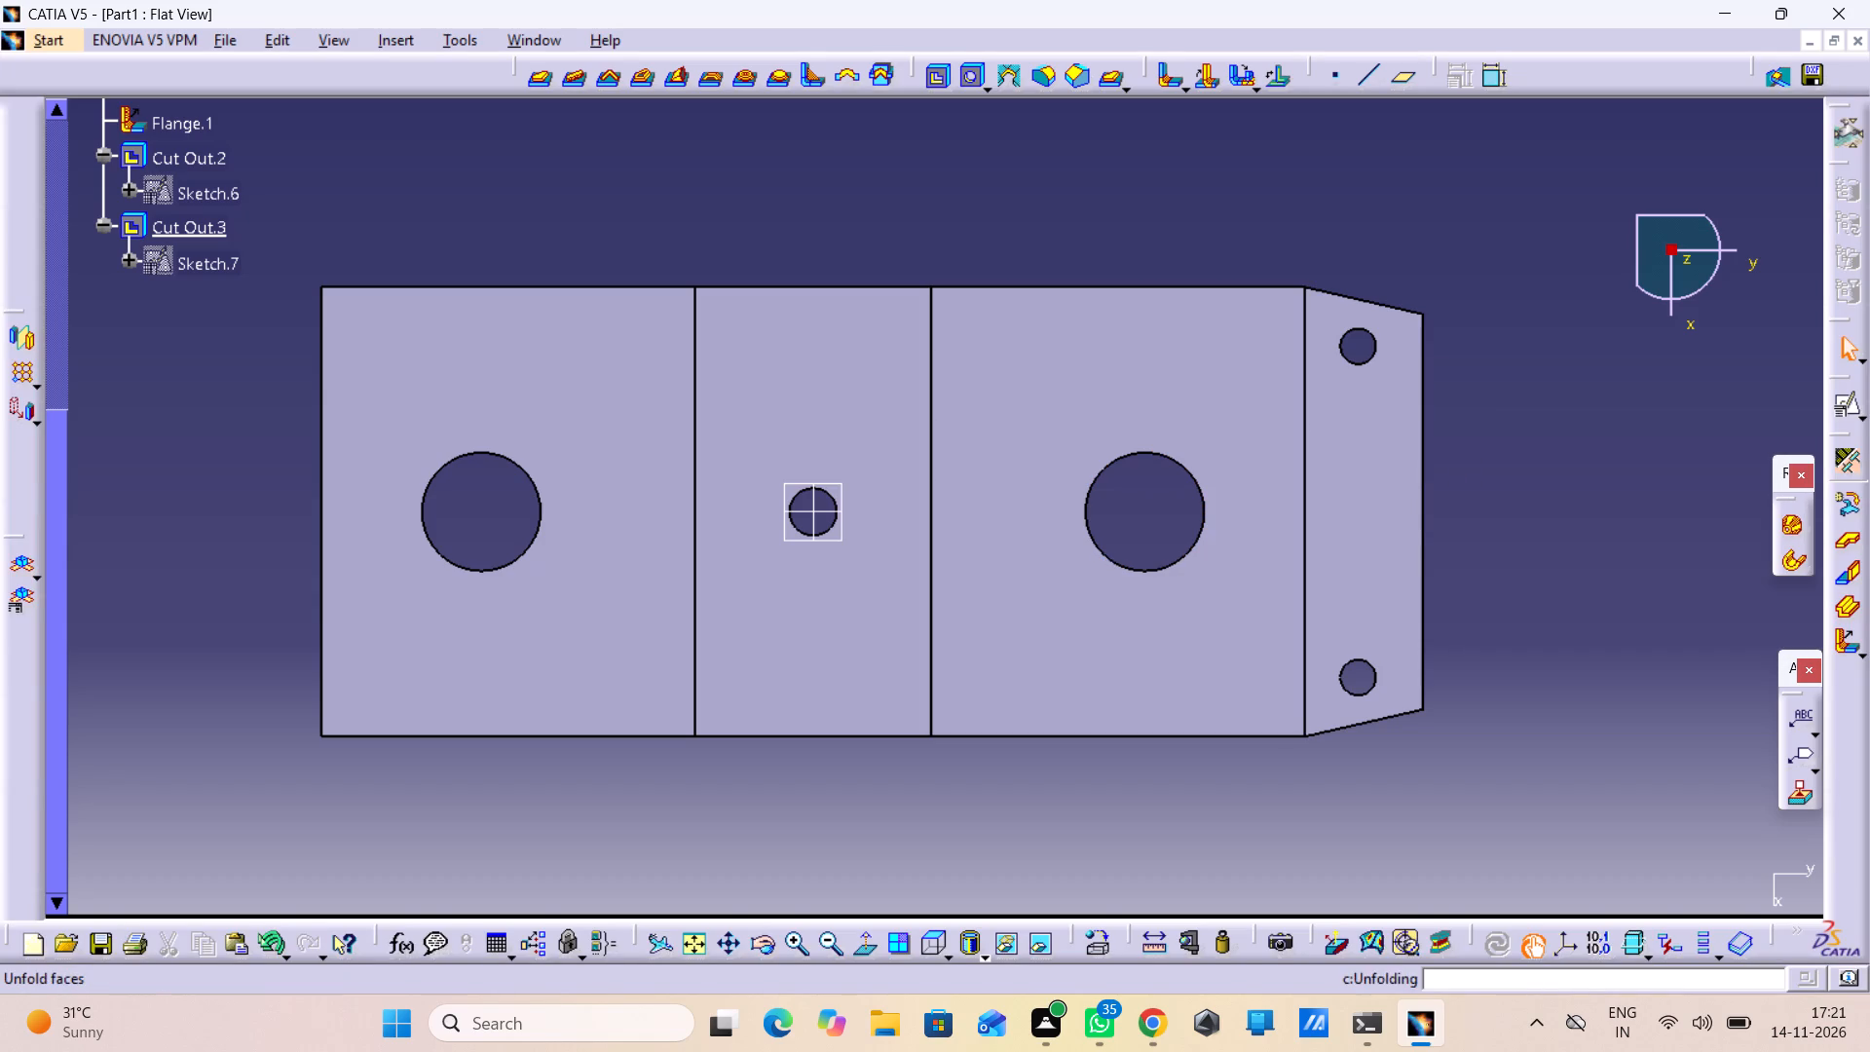
# Fold the flat pattern back into the bent 3D part with Fold/Unfold.
pyautogui.click(23, 567)
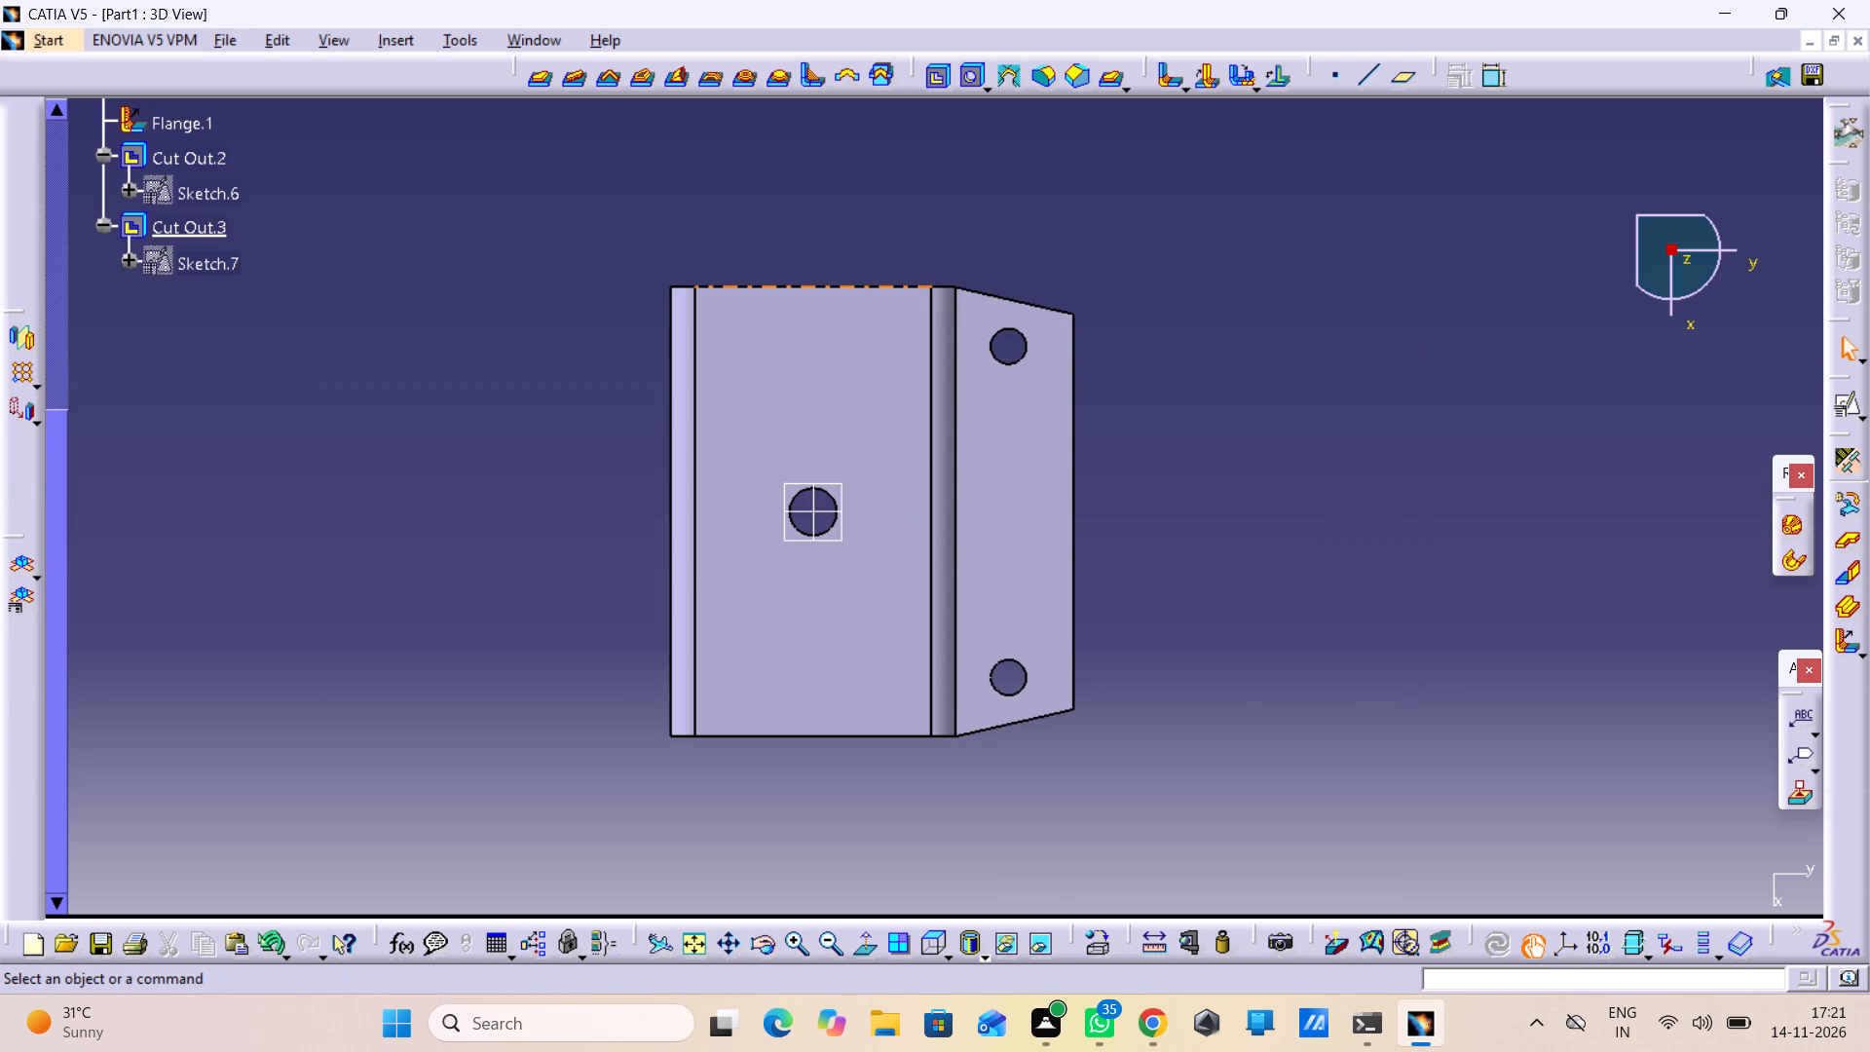
# Round the tapered flange's two outer corner edges with a 4 mm radius Corner.
pyautogui.moveTo(1210, 432); pyautogui.dragTo(706, 364, button='middle')
pyautogui.moveTo(1210, 432); pyautogui.dragTo(706, 364, button='right')
pyautogui.moveTo(1016, 484); pyautogui.dragTo(1025, 430, button='middle')
pyautogui.rightClick(1019, 484)
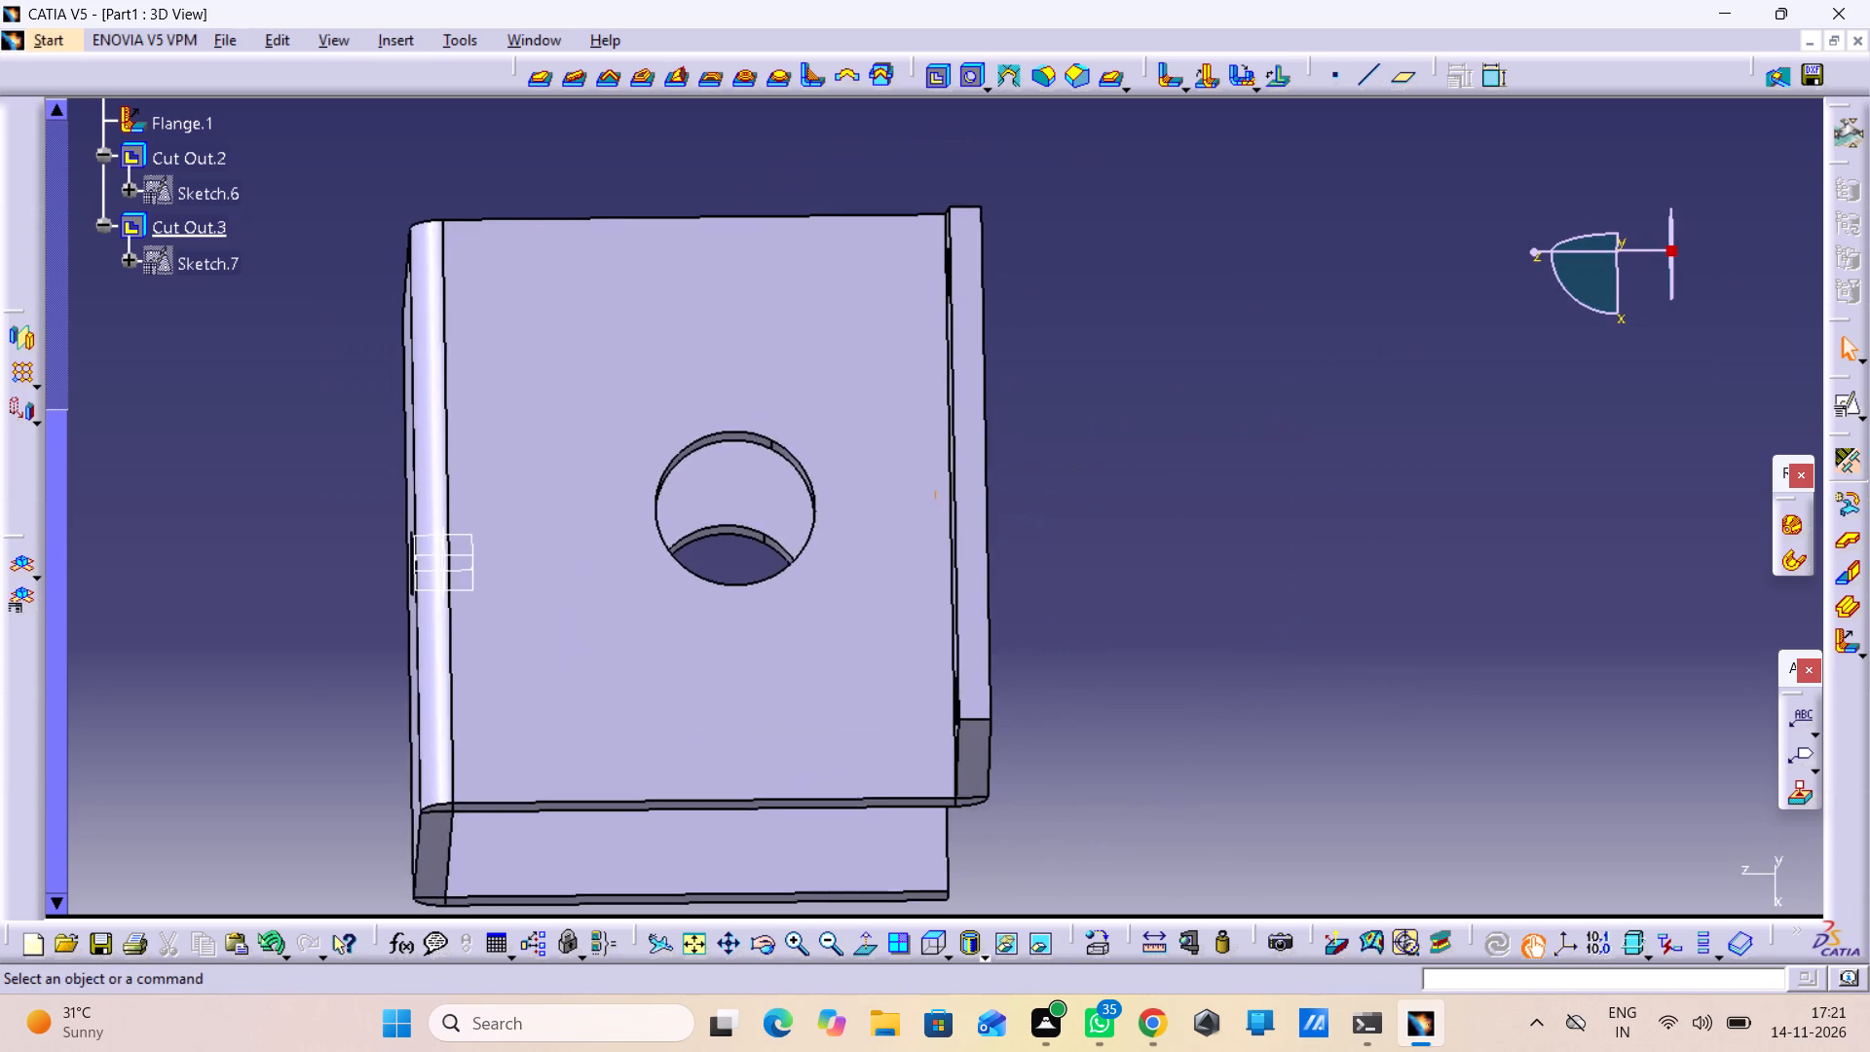
pyautogui.moveTo(1039, 389); pyautogui.dragTo(1078, 524, button='middle')
pyautogui.moveTo(1039, 396); pyautogui.dragTo(1039, 639, button='right')
pyautogui.rightClick(1039, 639)
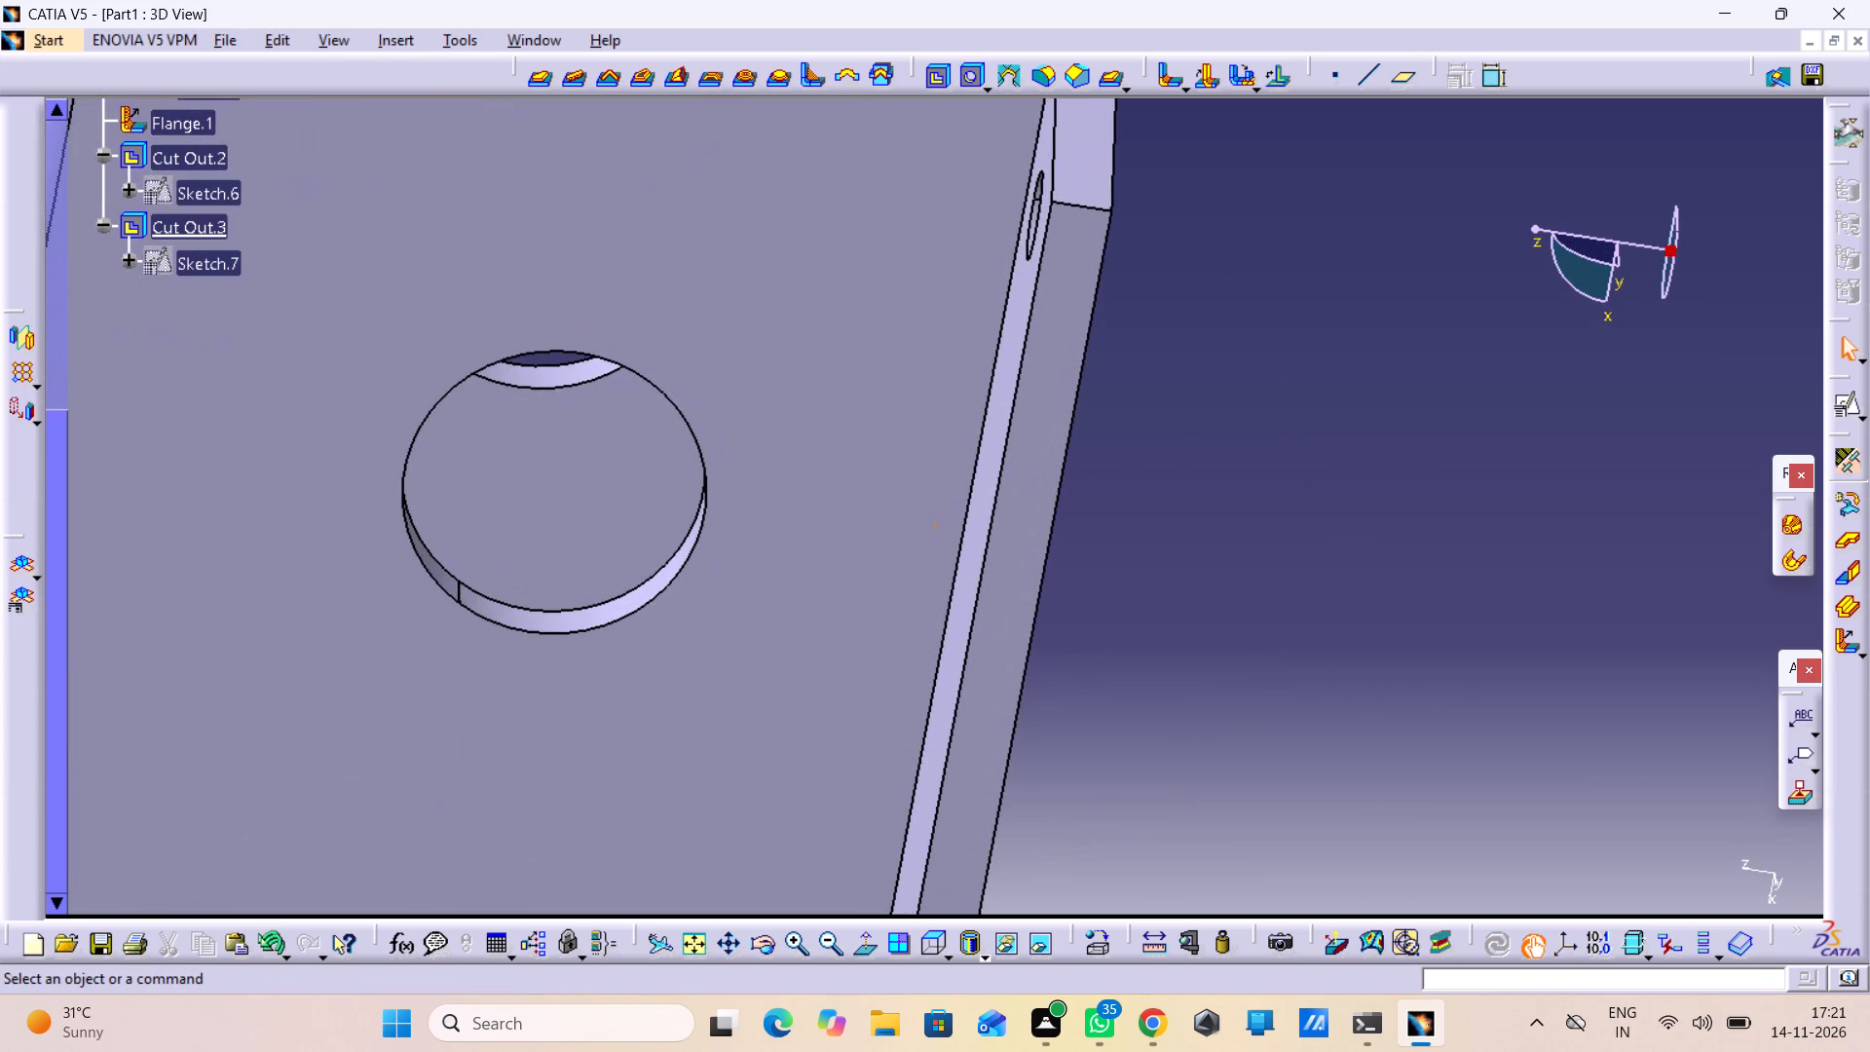
pyautogui.click(1033, 77)
pyautogui.click(1104, 198)
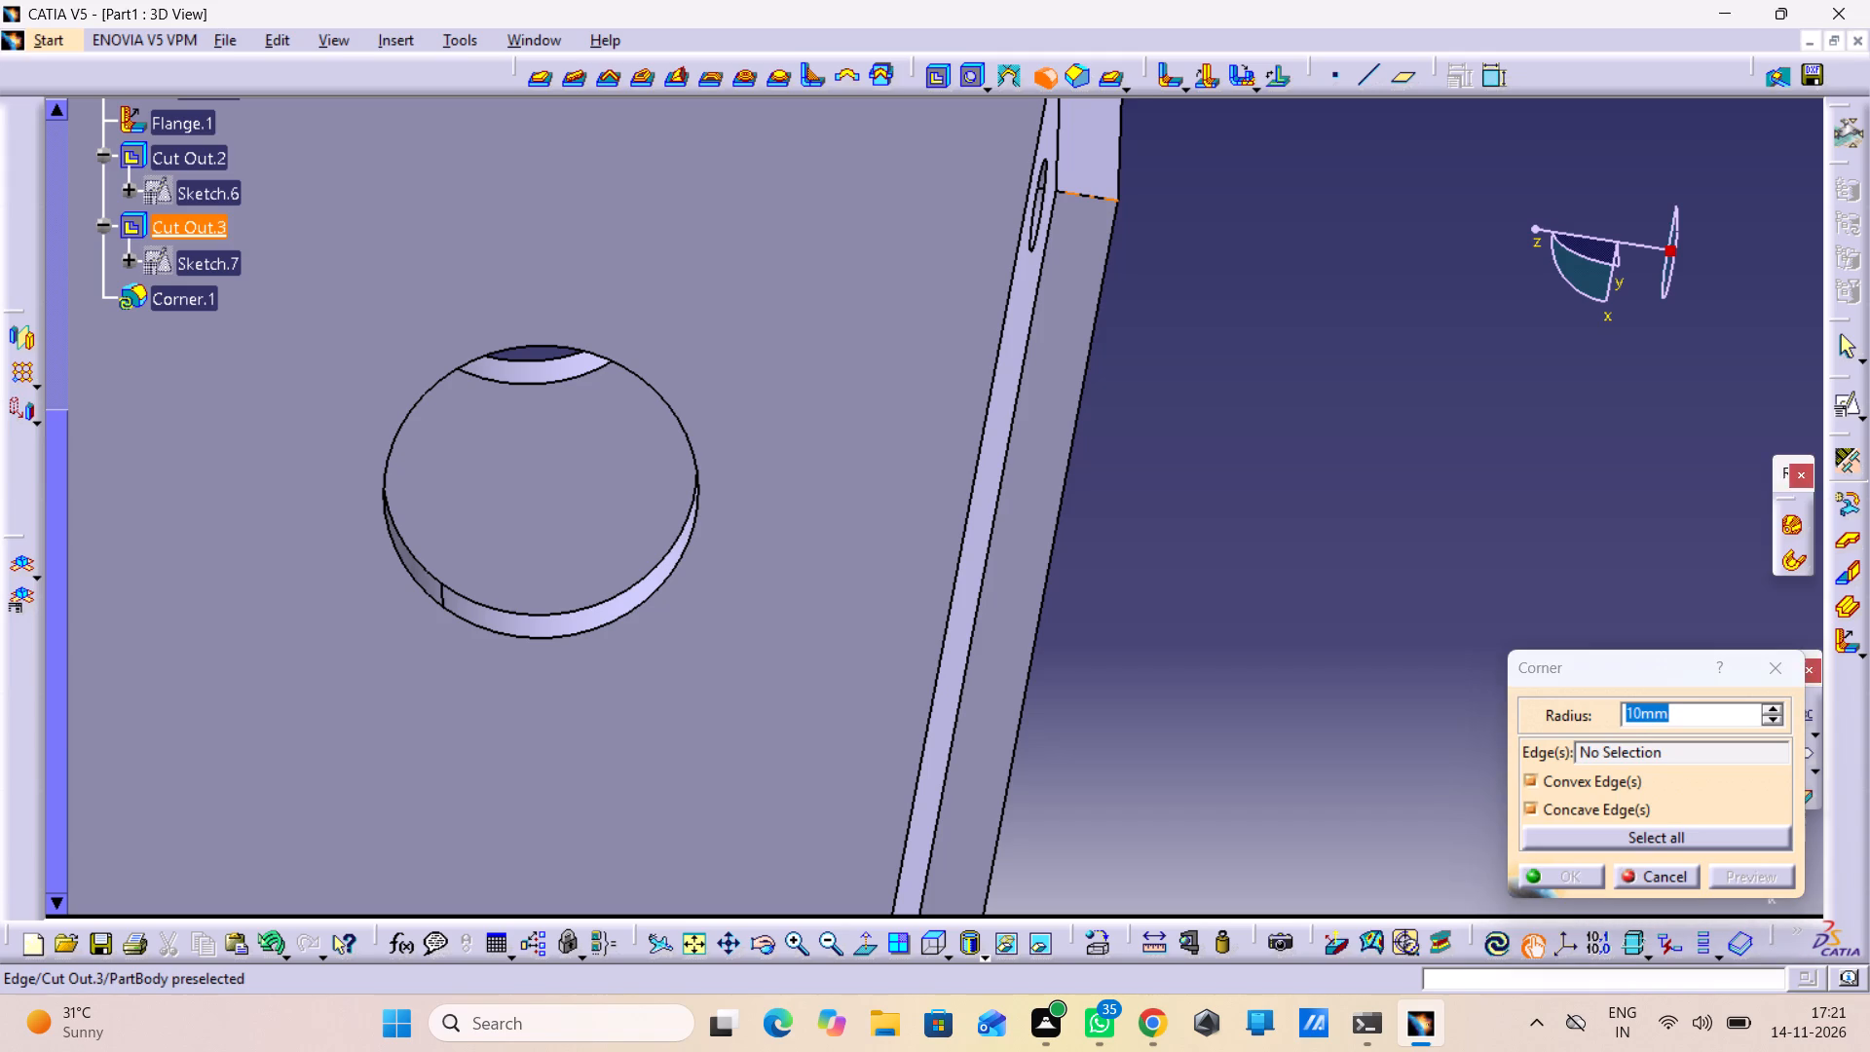
pyautogui.moveTo(1104, 476); pyautogui.dragTo(1184, 102, button='middle')
pyautogui.moveTo(1104, 476); pyautogui.dragTo(1184, 104, button='right')
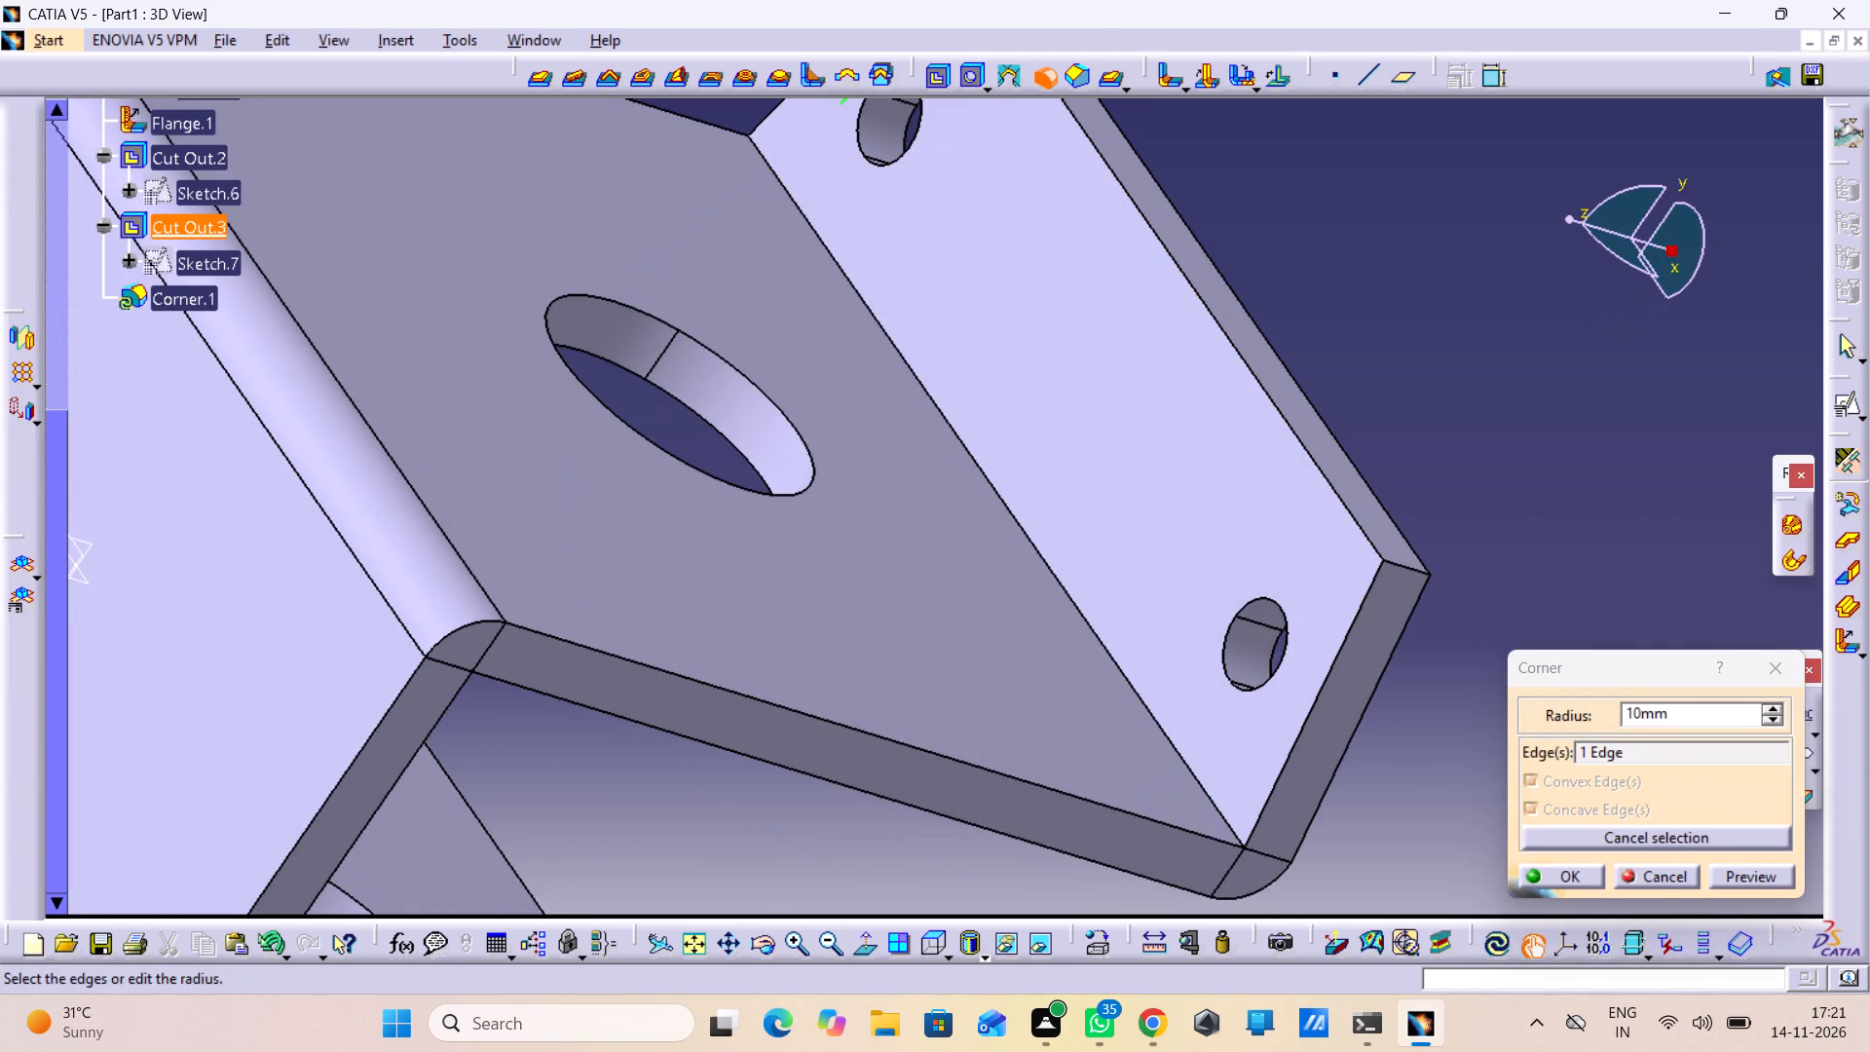
pyautogui.click(1411, 568)
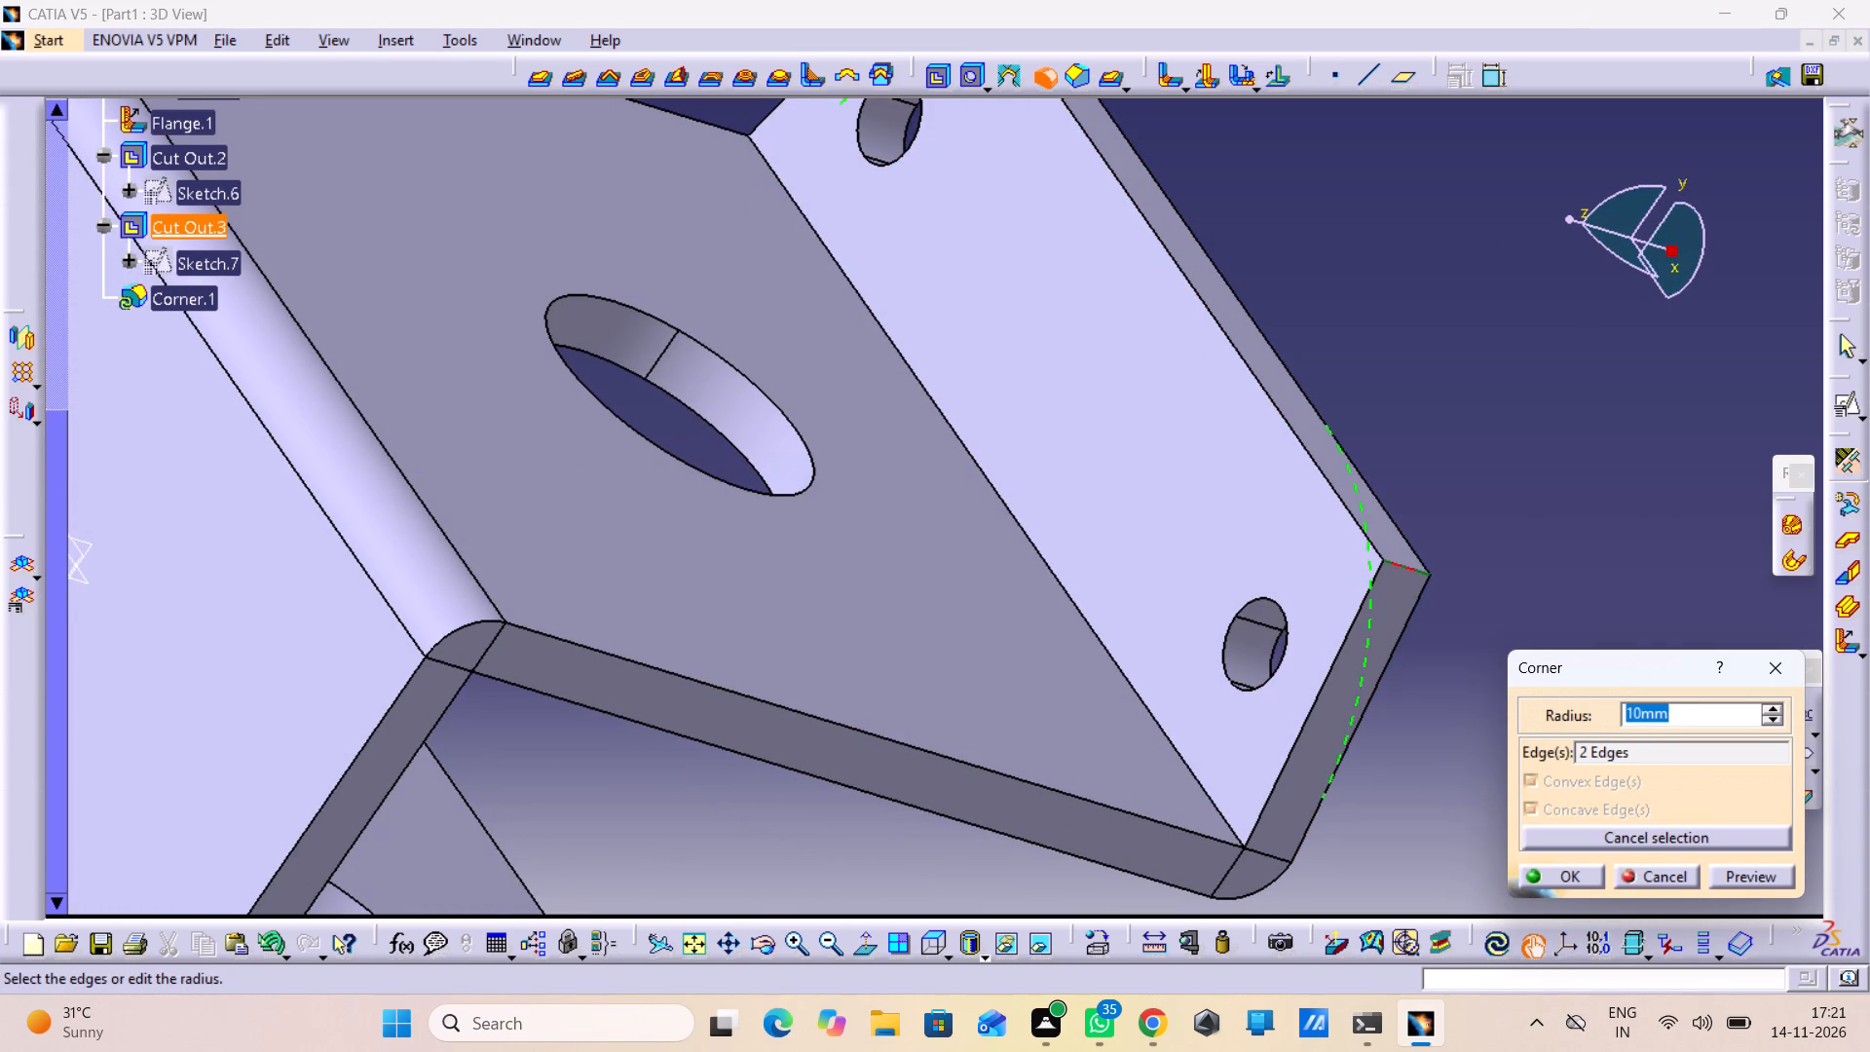
pyautogui.press('4')
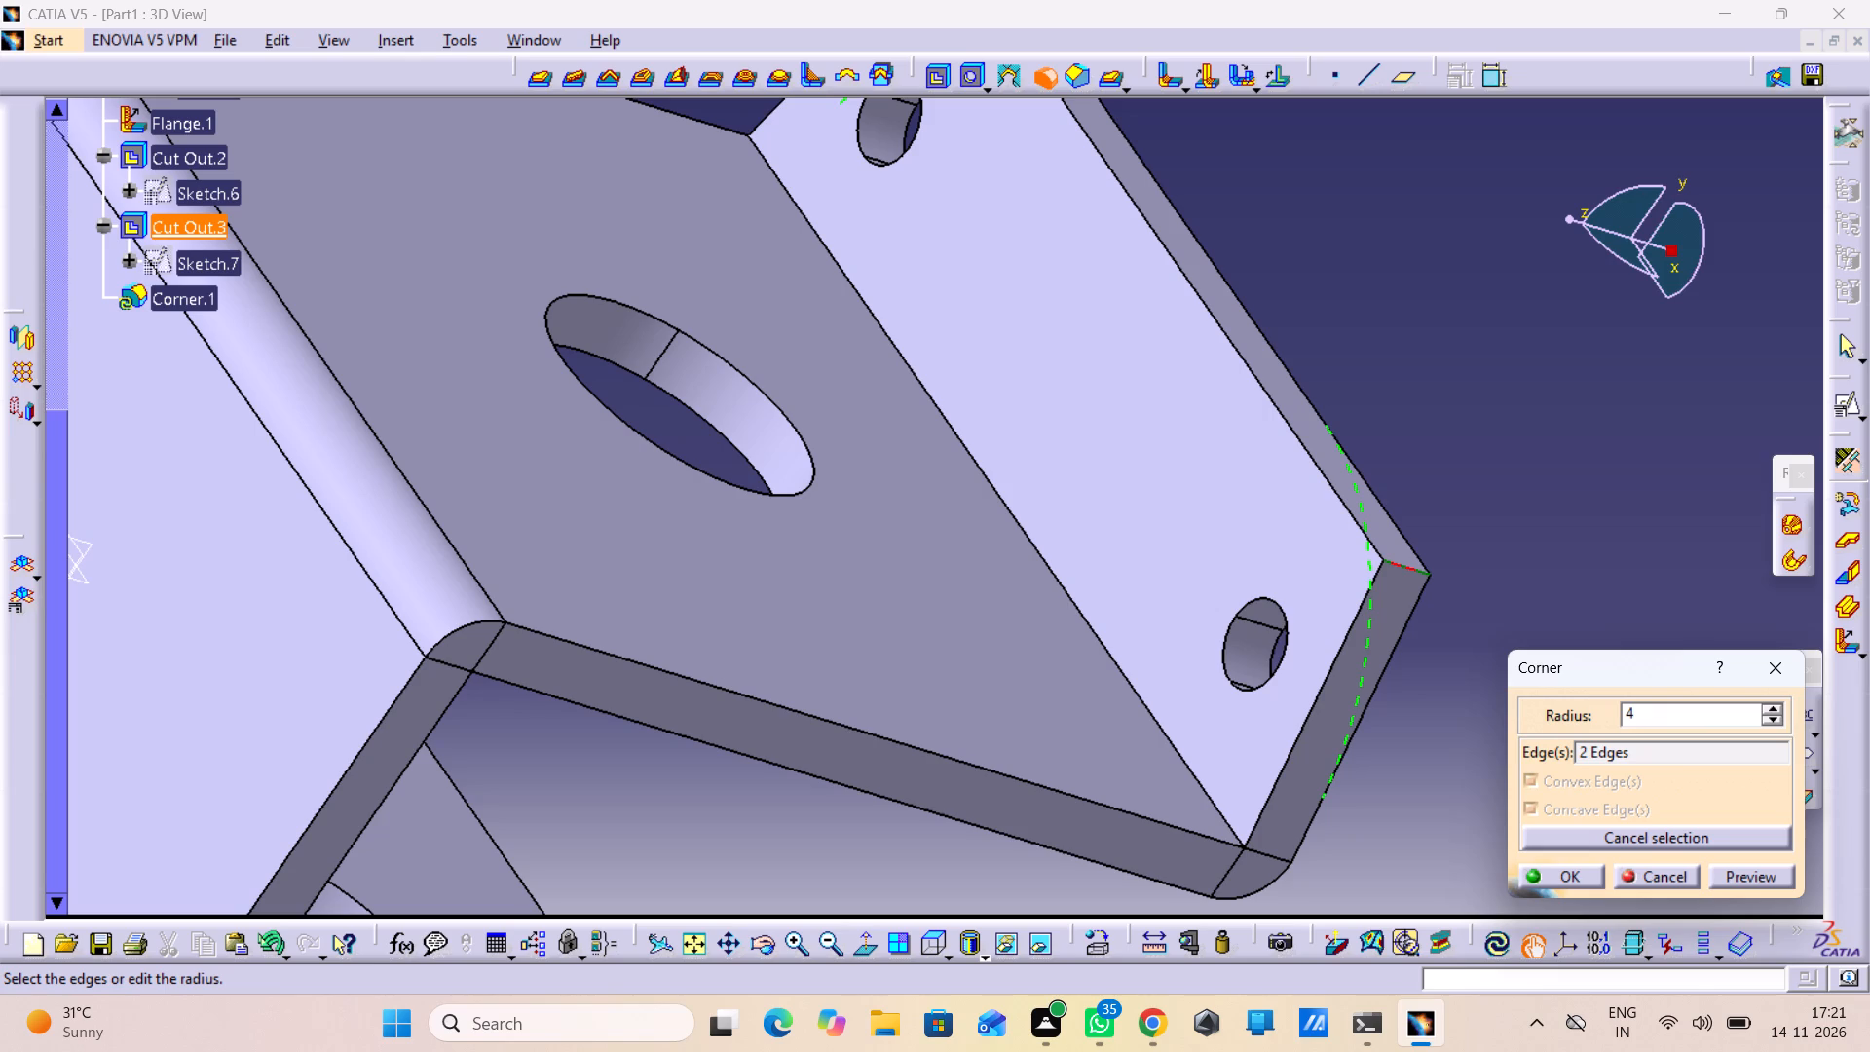
pyautogui.click(1579, 874)
pyautogui.click(1573, 883)
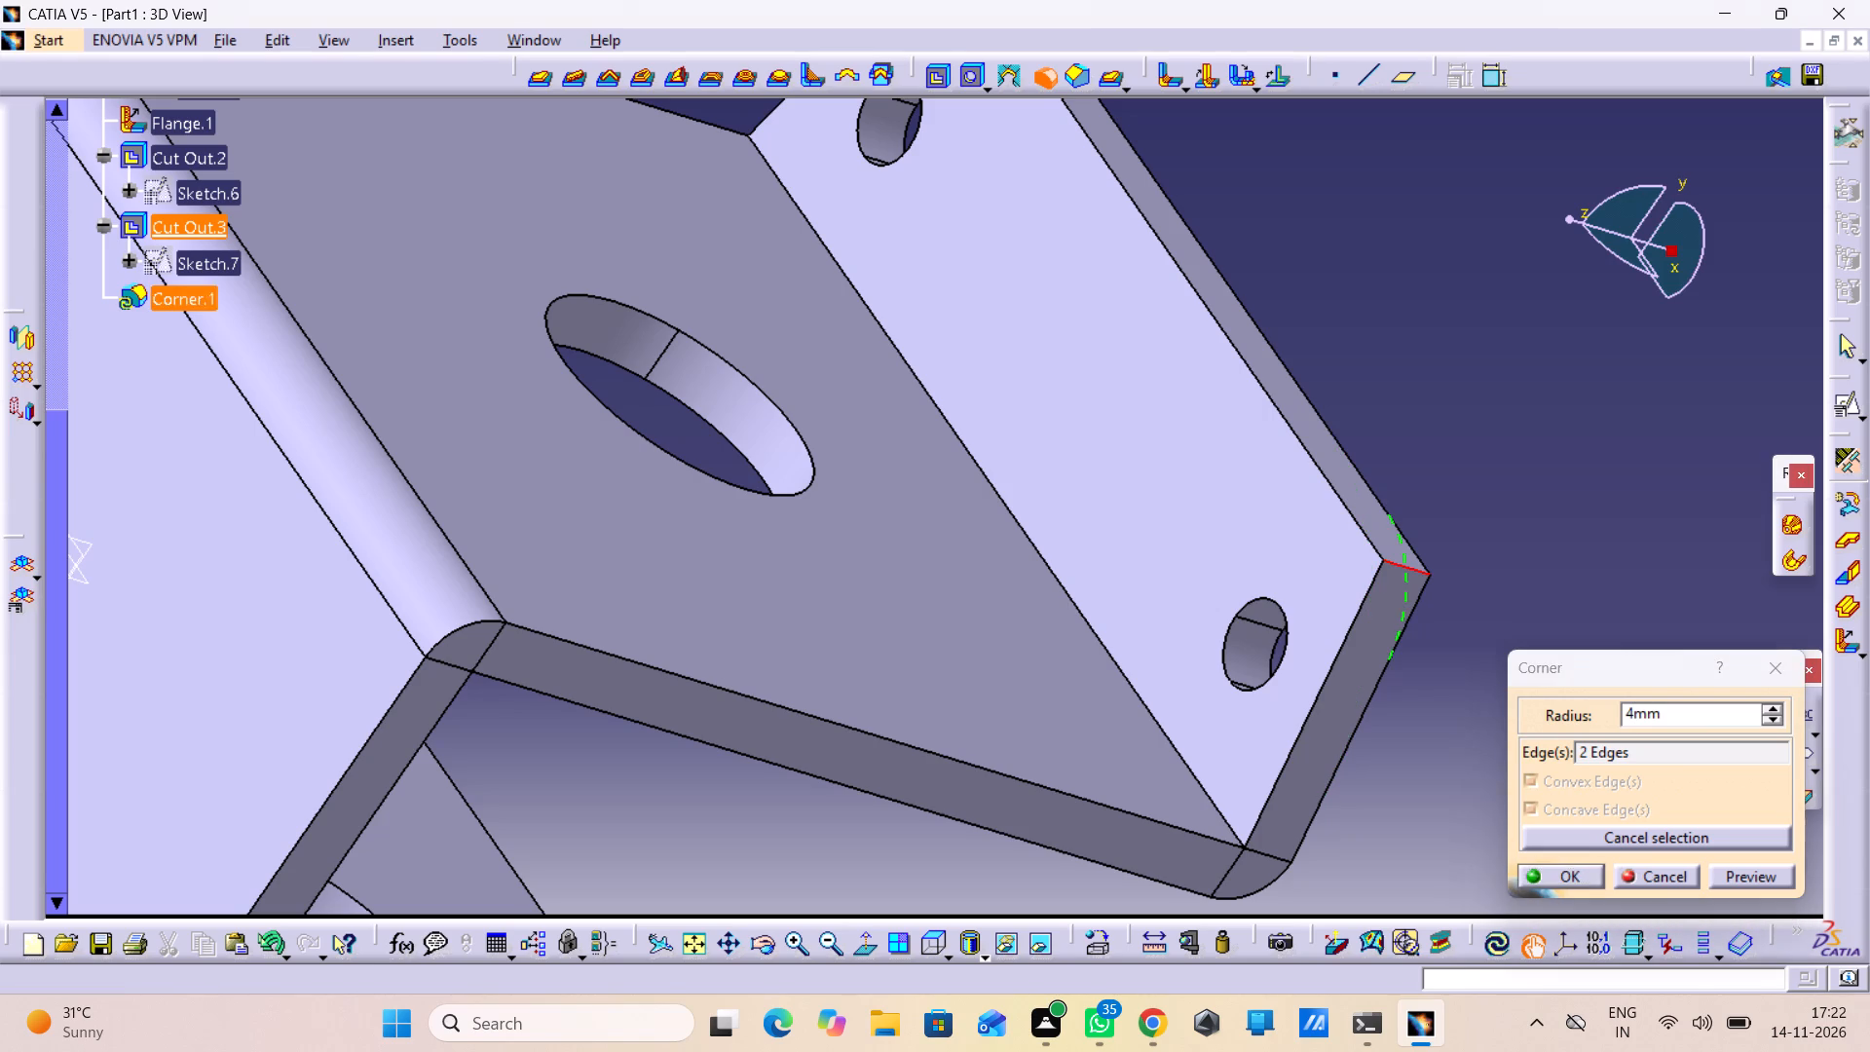
pyautogui.click(1585, 452)
# Inspect the rounded flange corners and the bent part from several sides.
pyautogui.moveTo(1534, 468); pyautogui.dragTo(1381, 962, button='middle')
pyautogui.moveTo(1536, 468); pyautogui.dragTo(1381, 962, button='right')
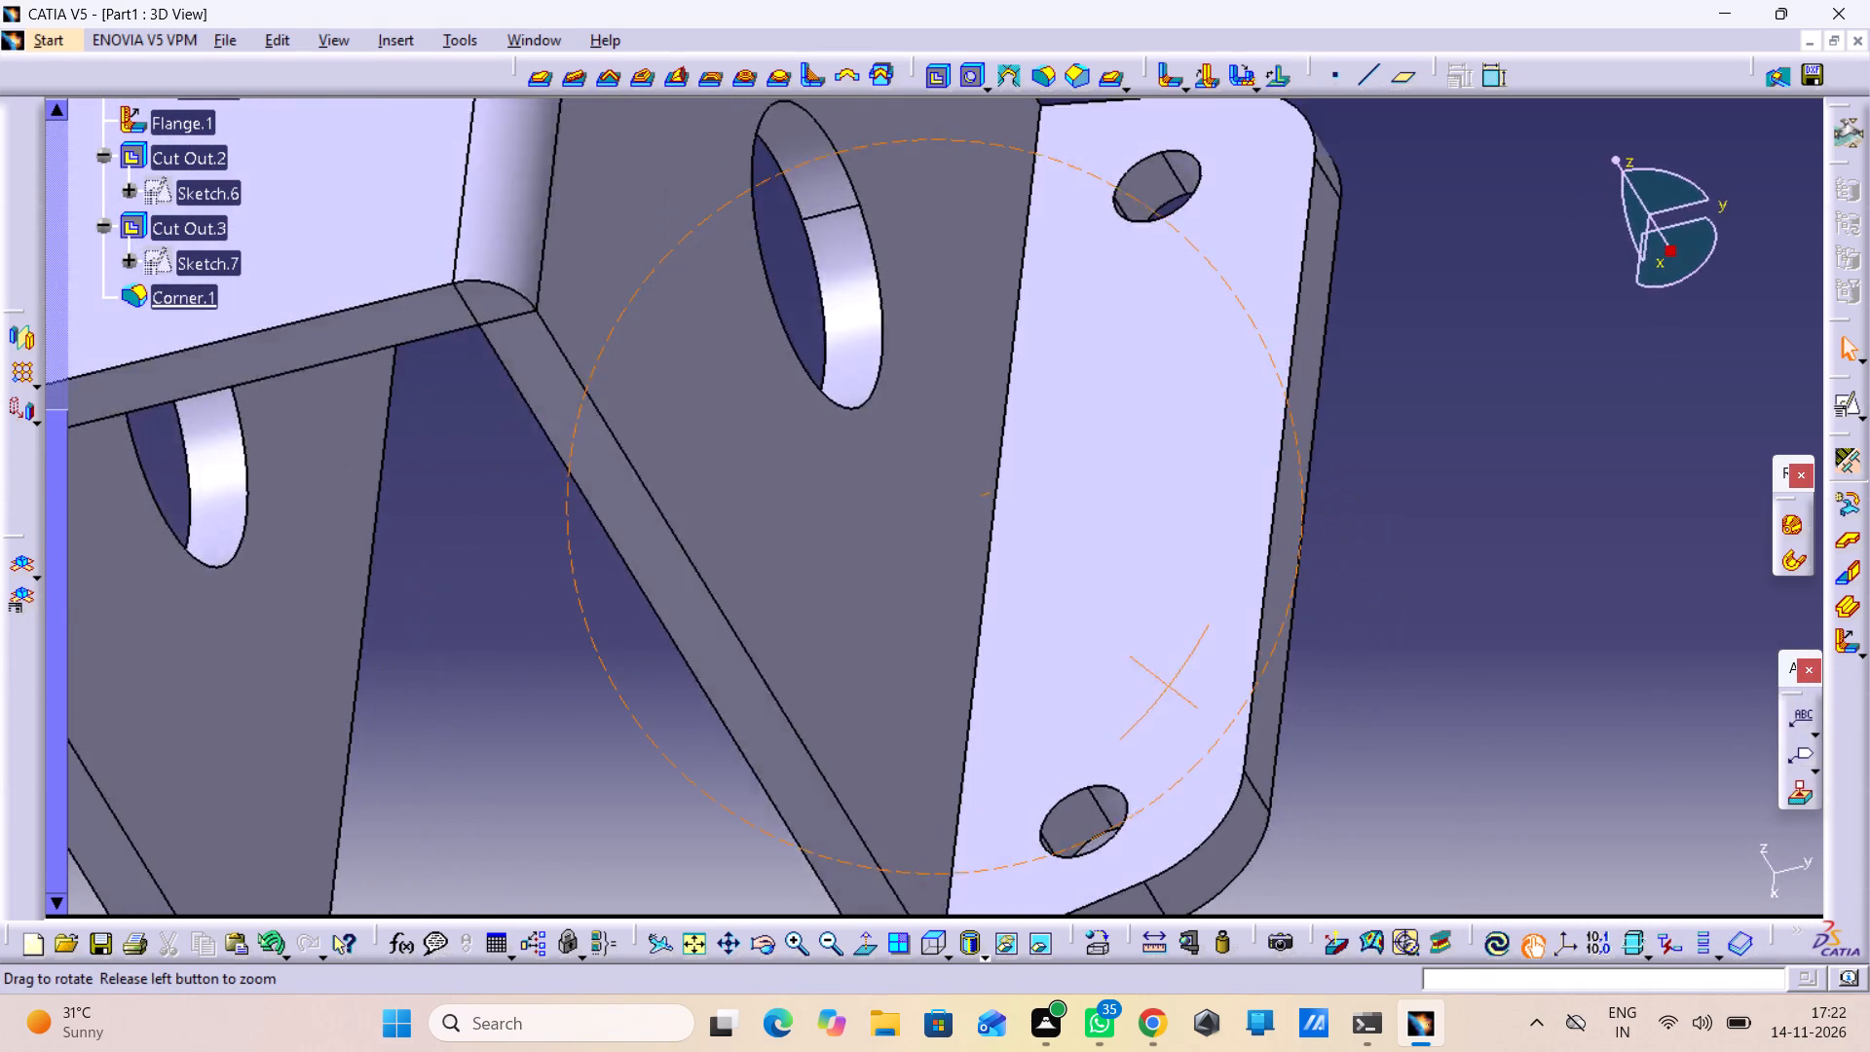
pyautogui.moveTo(1381, 962); pyautogui.dragTo(1376, 998, button='right')
pyautogui.moveTo(1381, 962); pyautogui.dragTo(1376, 996, button='middle')
pyautogui.moveTo(1345, 665); pyautogui.dragTo(1056, 729, button='middle')
pyautogui.rightClick(1345, 665)
pyautogui.moveTo(1377, 785); pyautogui.dragTo(1056, 729, button='right')
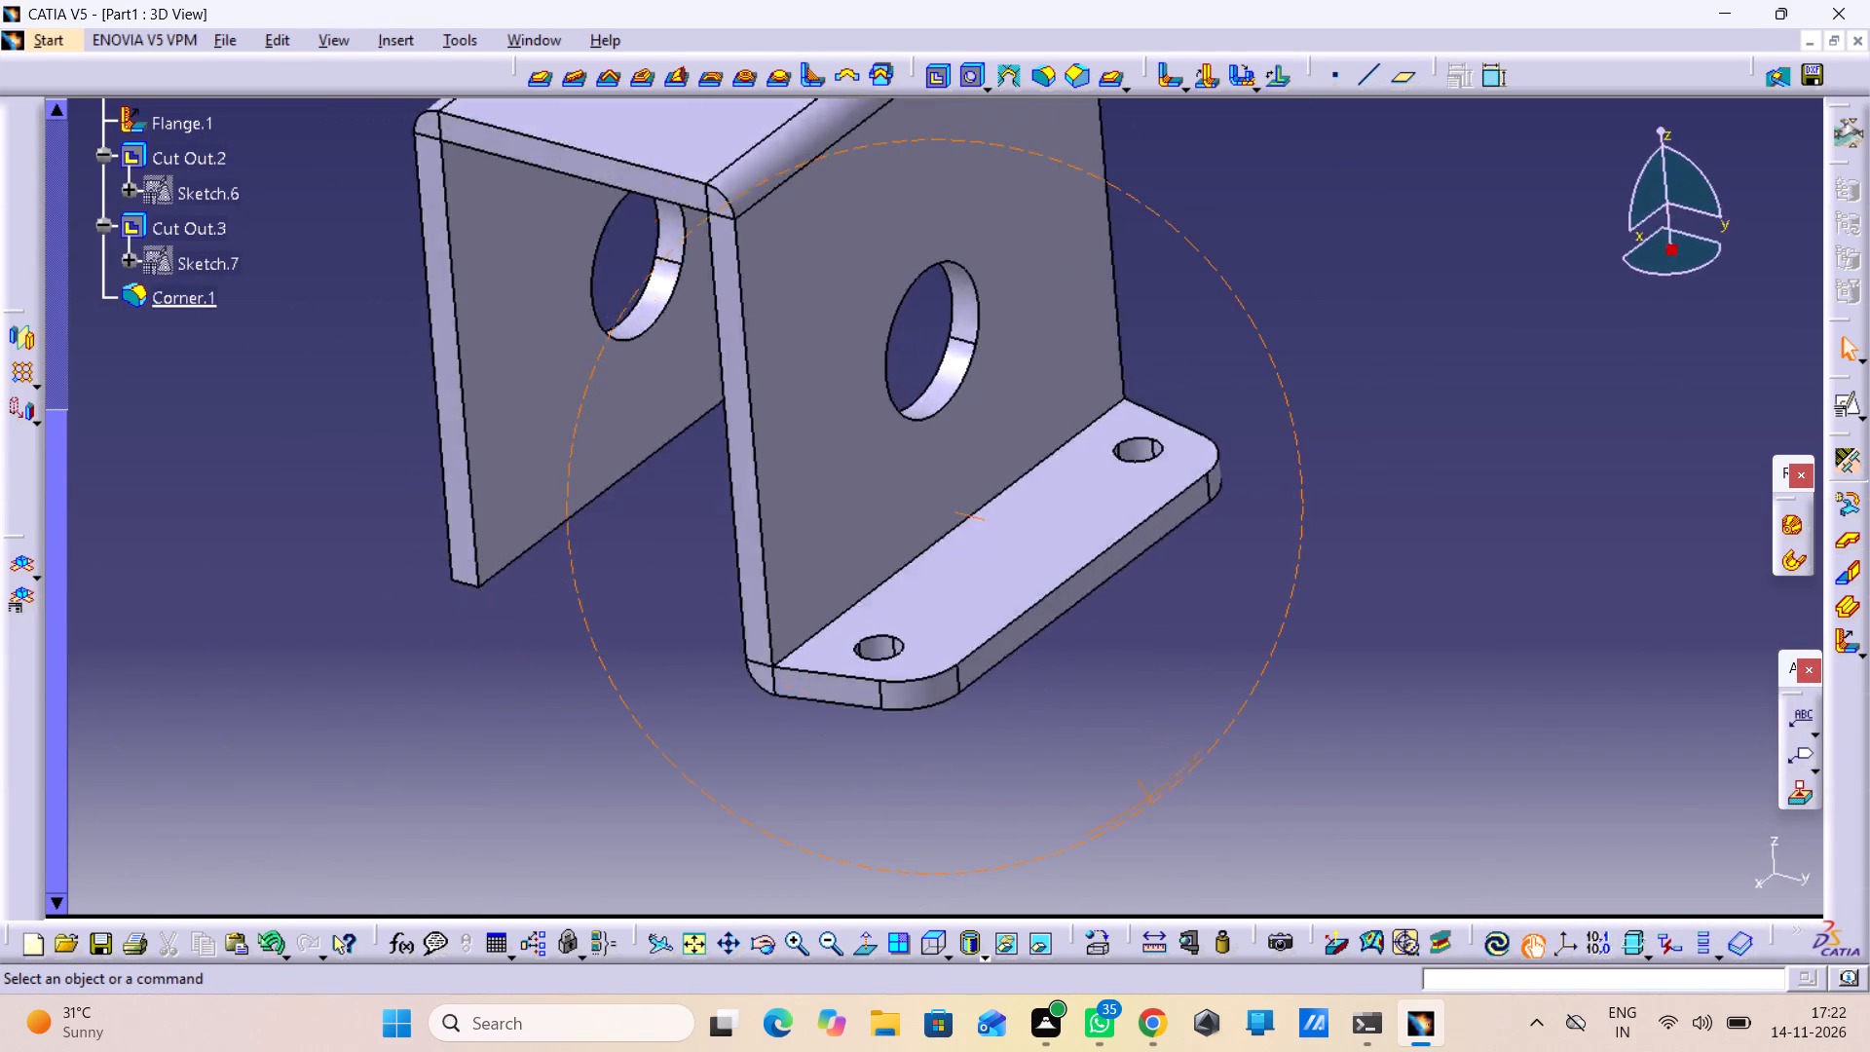
pyautogui.moveTo(1056, 729); pyautogui.dragTo(813, 831, button='right')
pyautogui.moveTo(1056, 729); pyautogui.dragTo(813, 831, button='middle')
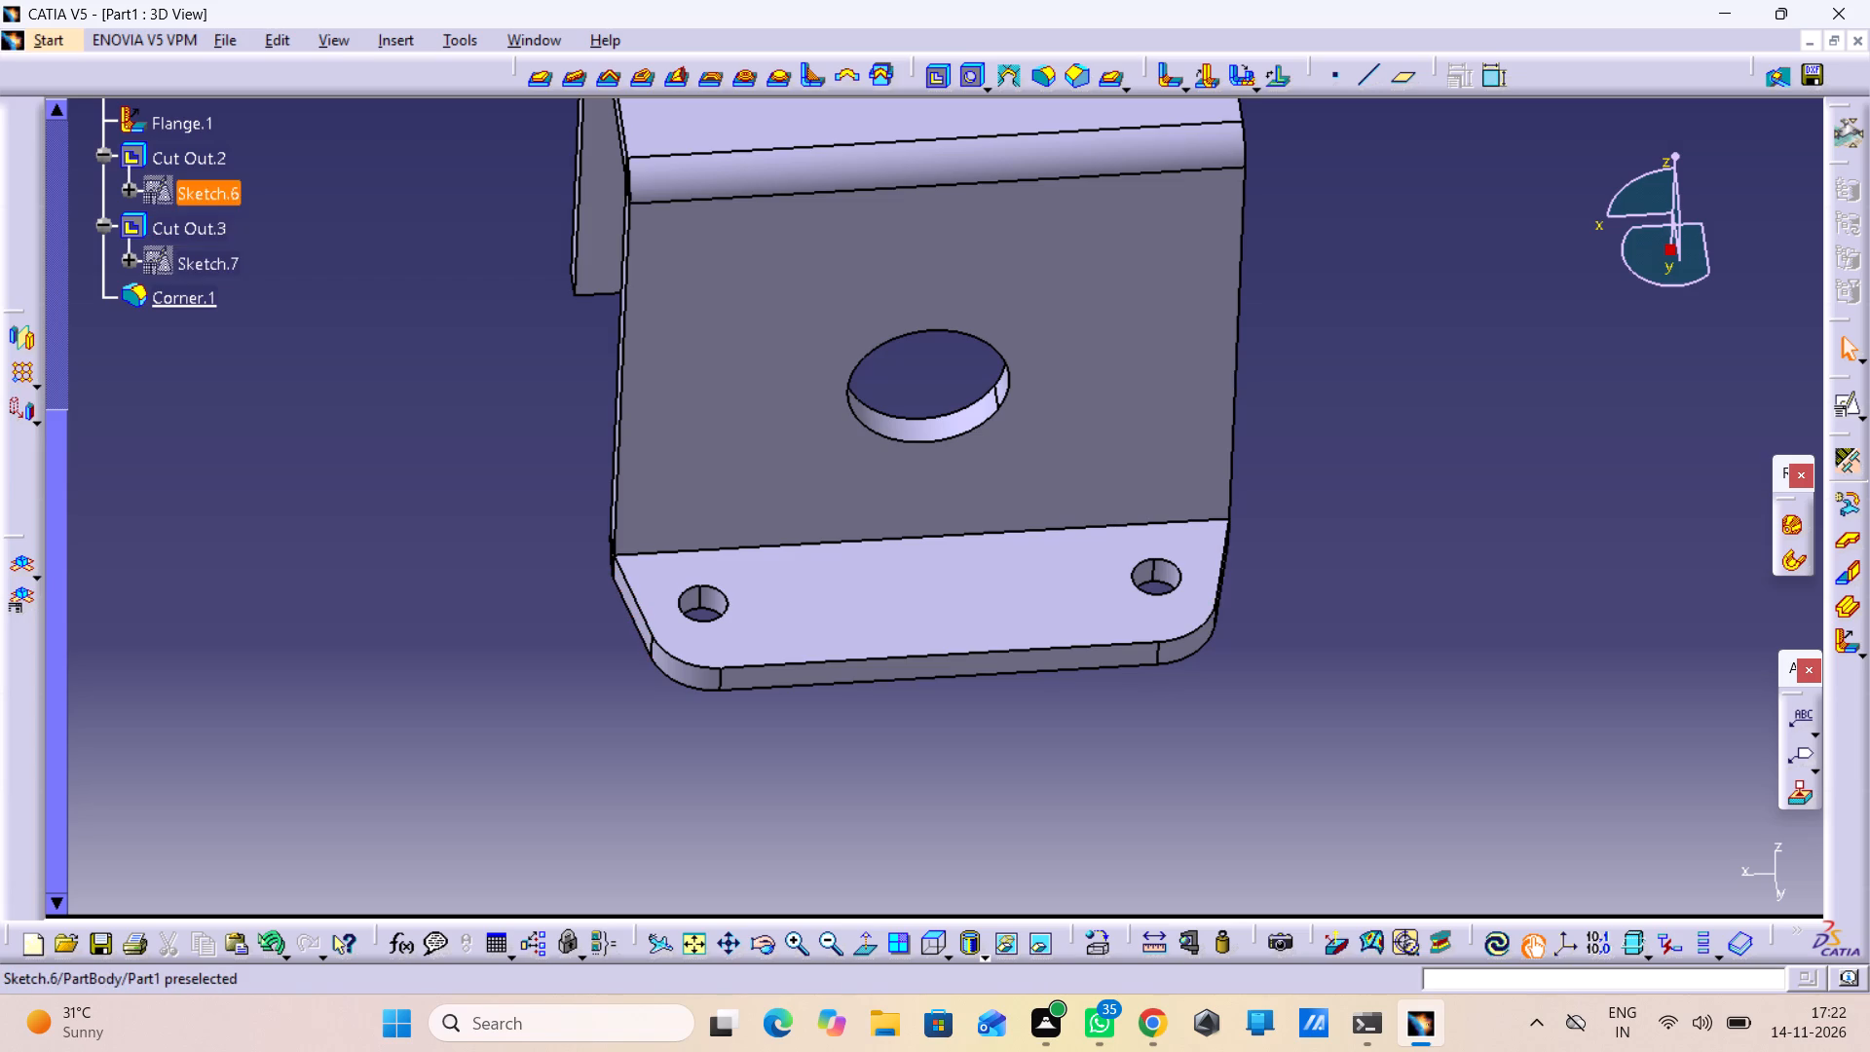
pyautogui.moveTo(435, 578); pyautogui.dragTo(832, 625, button='middle')
pyautogui.moveTo(437, 582); pyautogui.dragTo(832, 625, button='right')
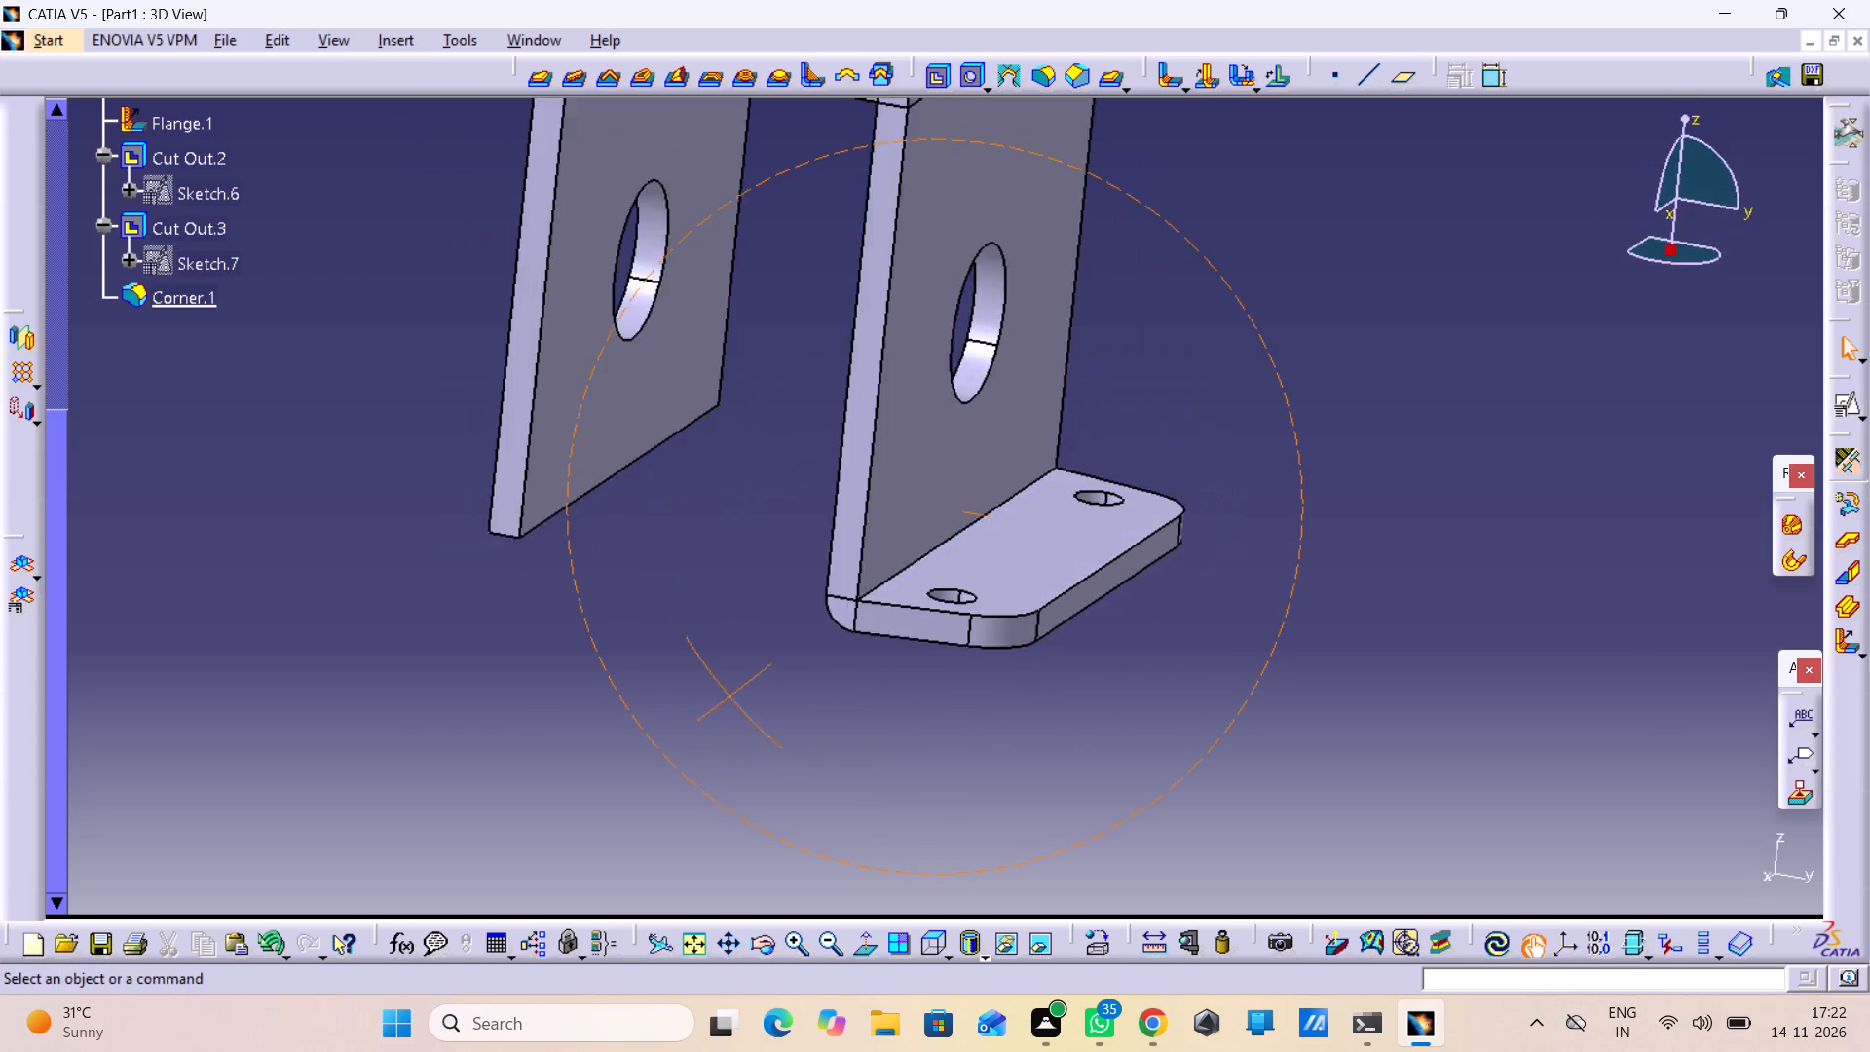
pyautogui.moveTo(832, 625); pyautogui.dragTo(814, 725, button='right')
pyautogui.moveTo(832, 625); pyautogui.dragTo(813, 729, button='middle')
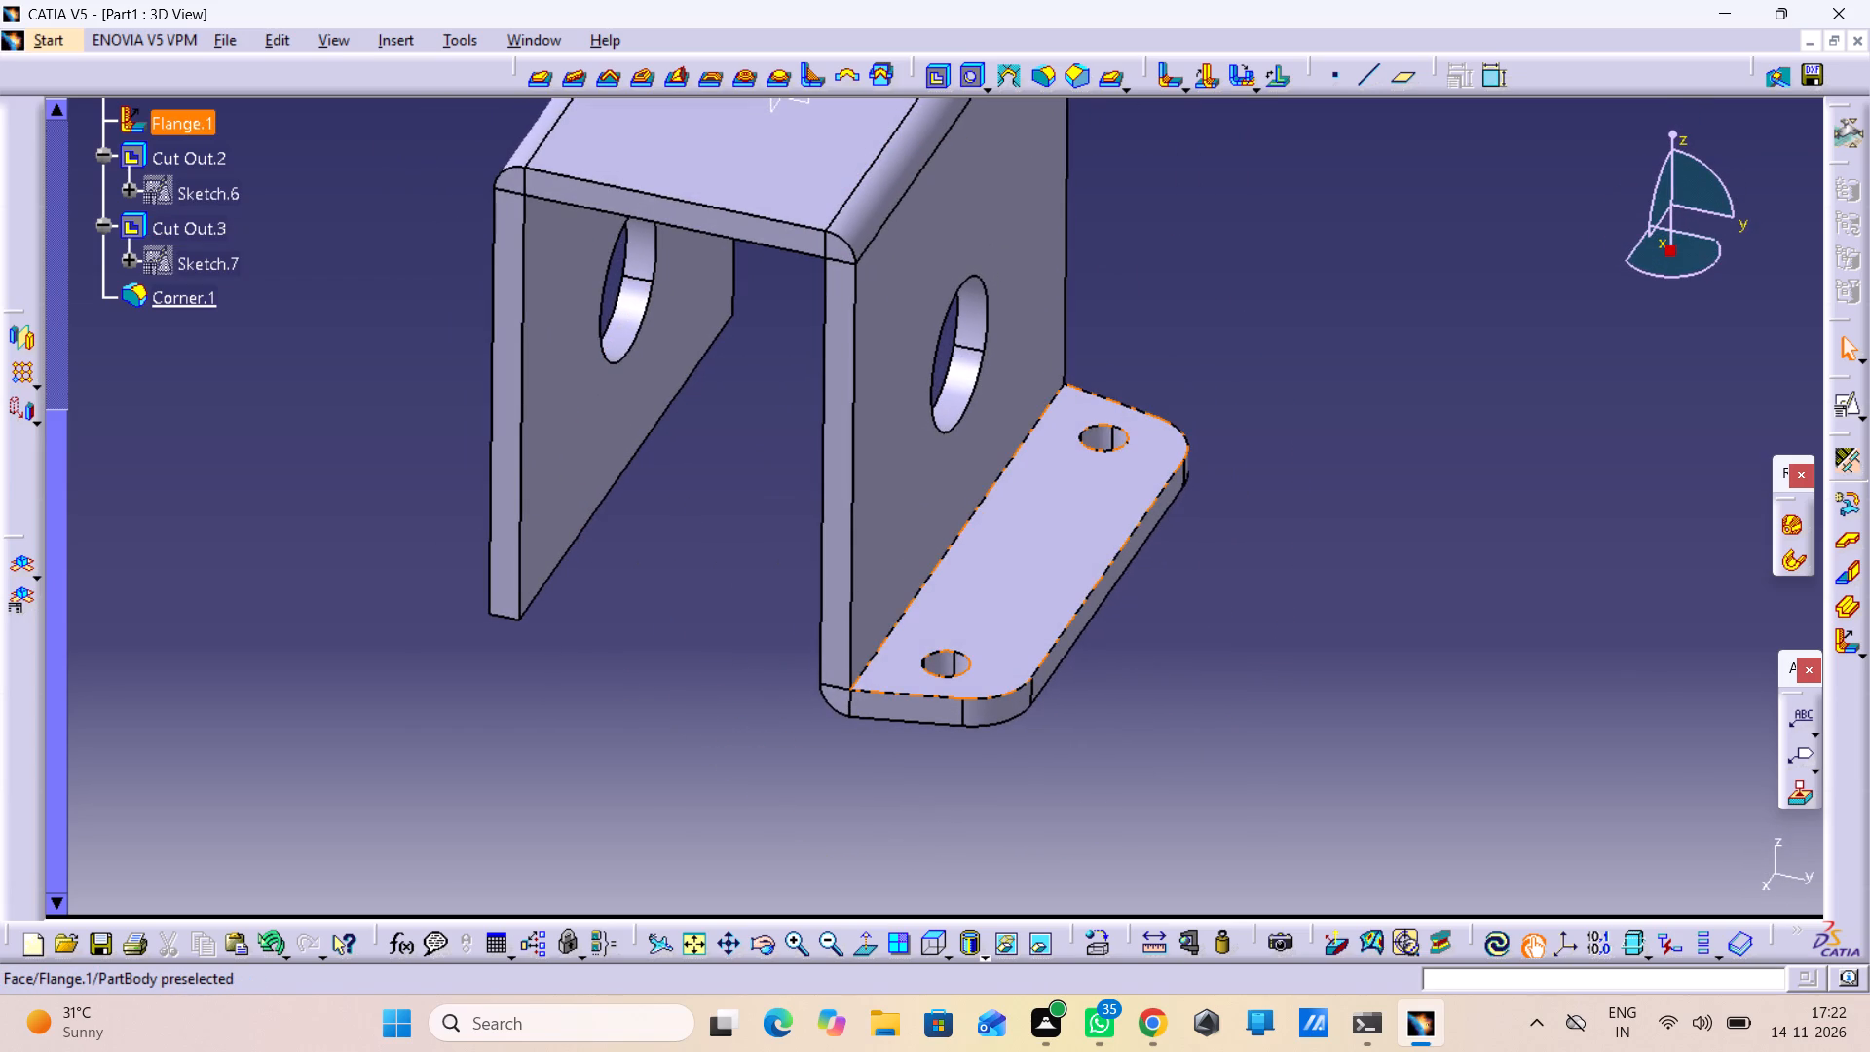
# Open the flange's definition to review its settings, then close it without changes.
pyautogui.doubleClick(1052, 561)
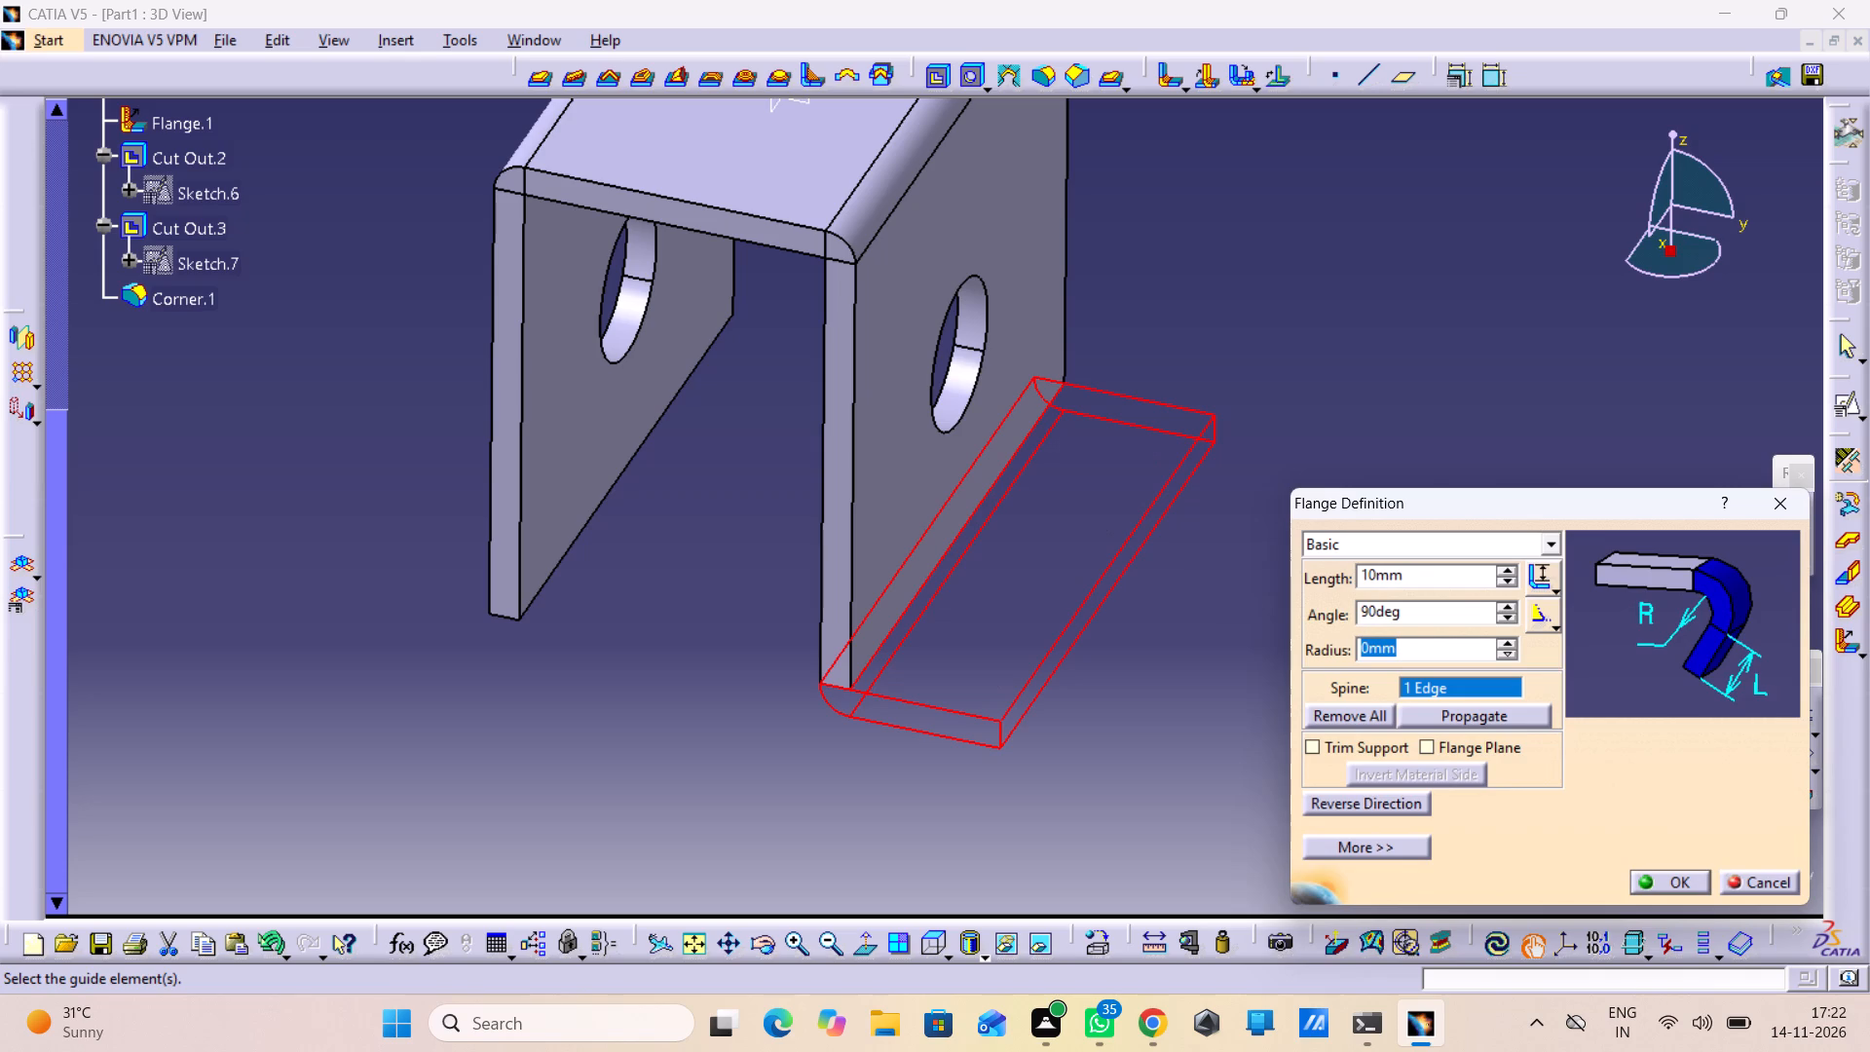
pyautogui.click(1761, 493)
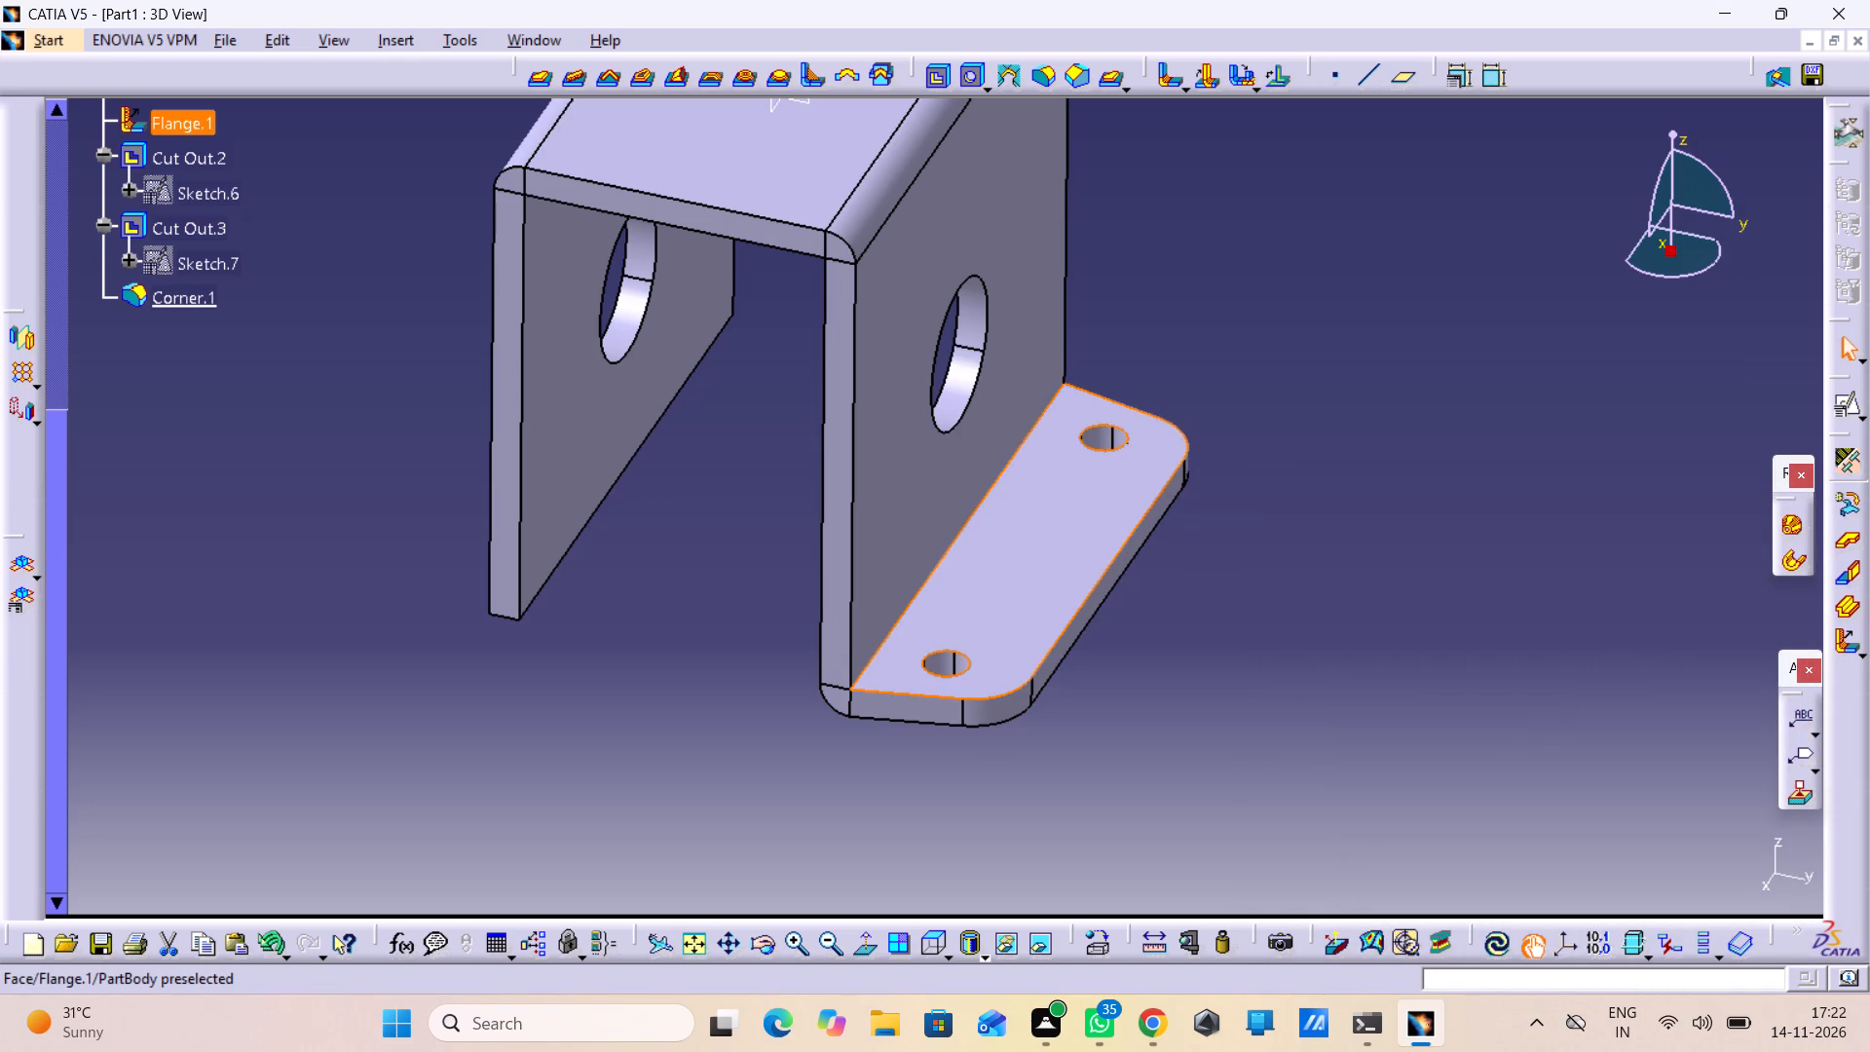
pyautogui.click(1070, 576)
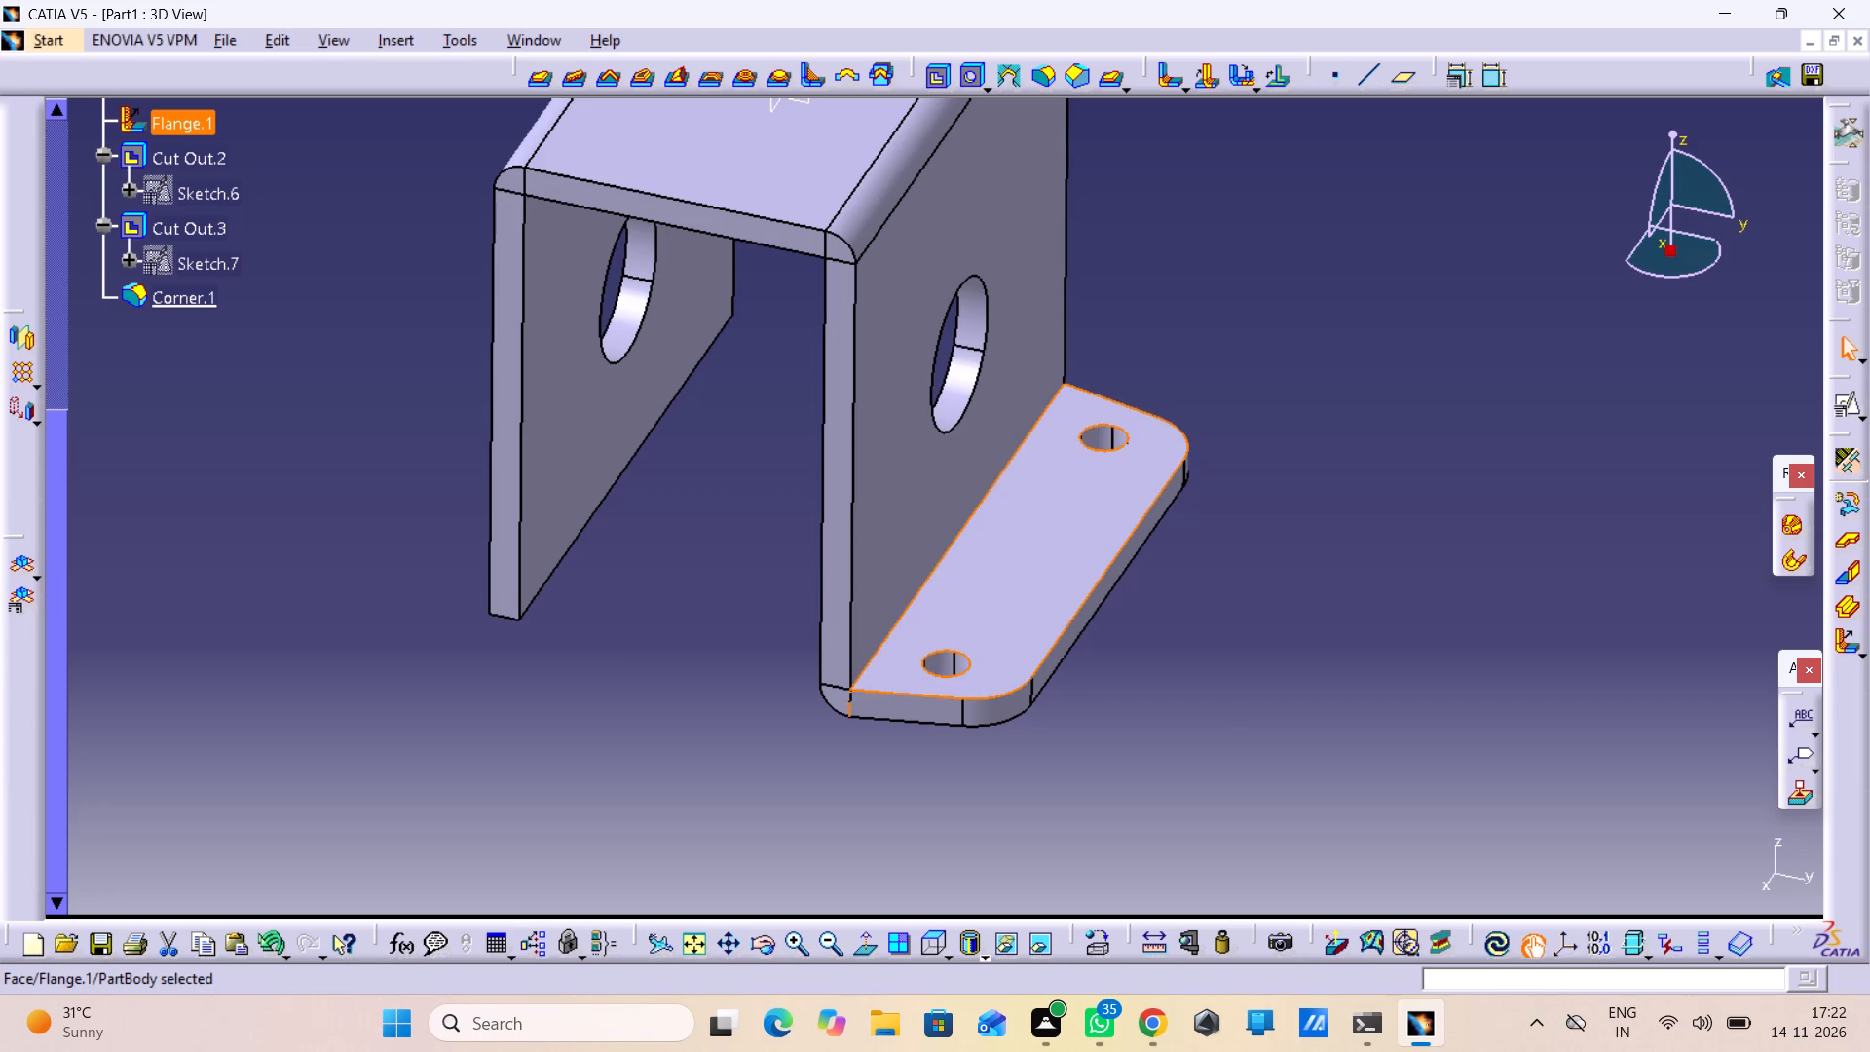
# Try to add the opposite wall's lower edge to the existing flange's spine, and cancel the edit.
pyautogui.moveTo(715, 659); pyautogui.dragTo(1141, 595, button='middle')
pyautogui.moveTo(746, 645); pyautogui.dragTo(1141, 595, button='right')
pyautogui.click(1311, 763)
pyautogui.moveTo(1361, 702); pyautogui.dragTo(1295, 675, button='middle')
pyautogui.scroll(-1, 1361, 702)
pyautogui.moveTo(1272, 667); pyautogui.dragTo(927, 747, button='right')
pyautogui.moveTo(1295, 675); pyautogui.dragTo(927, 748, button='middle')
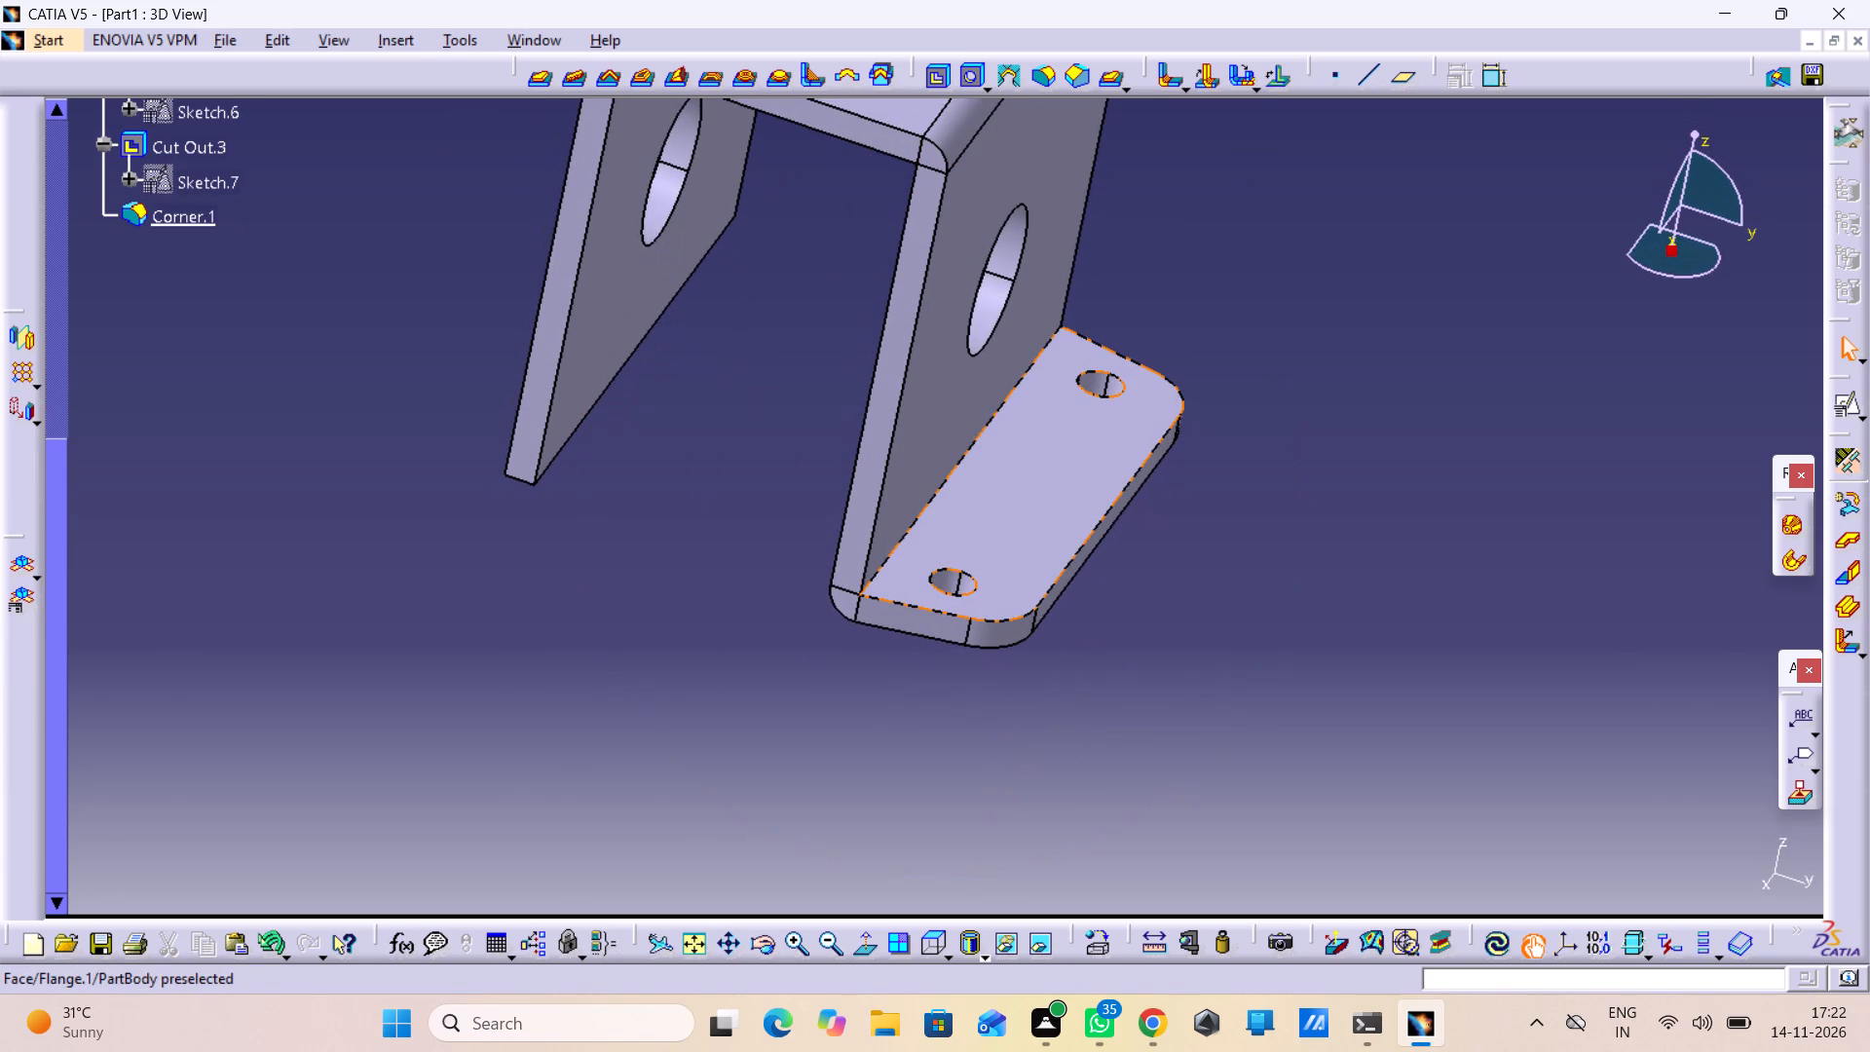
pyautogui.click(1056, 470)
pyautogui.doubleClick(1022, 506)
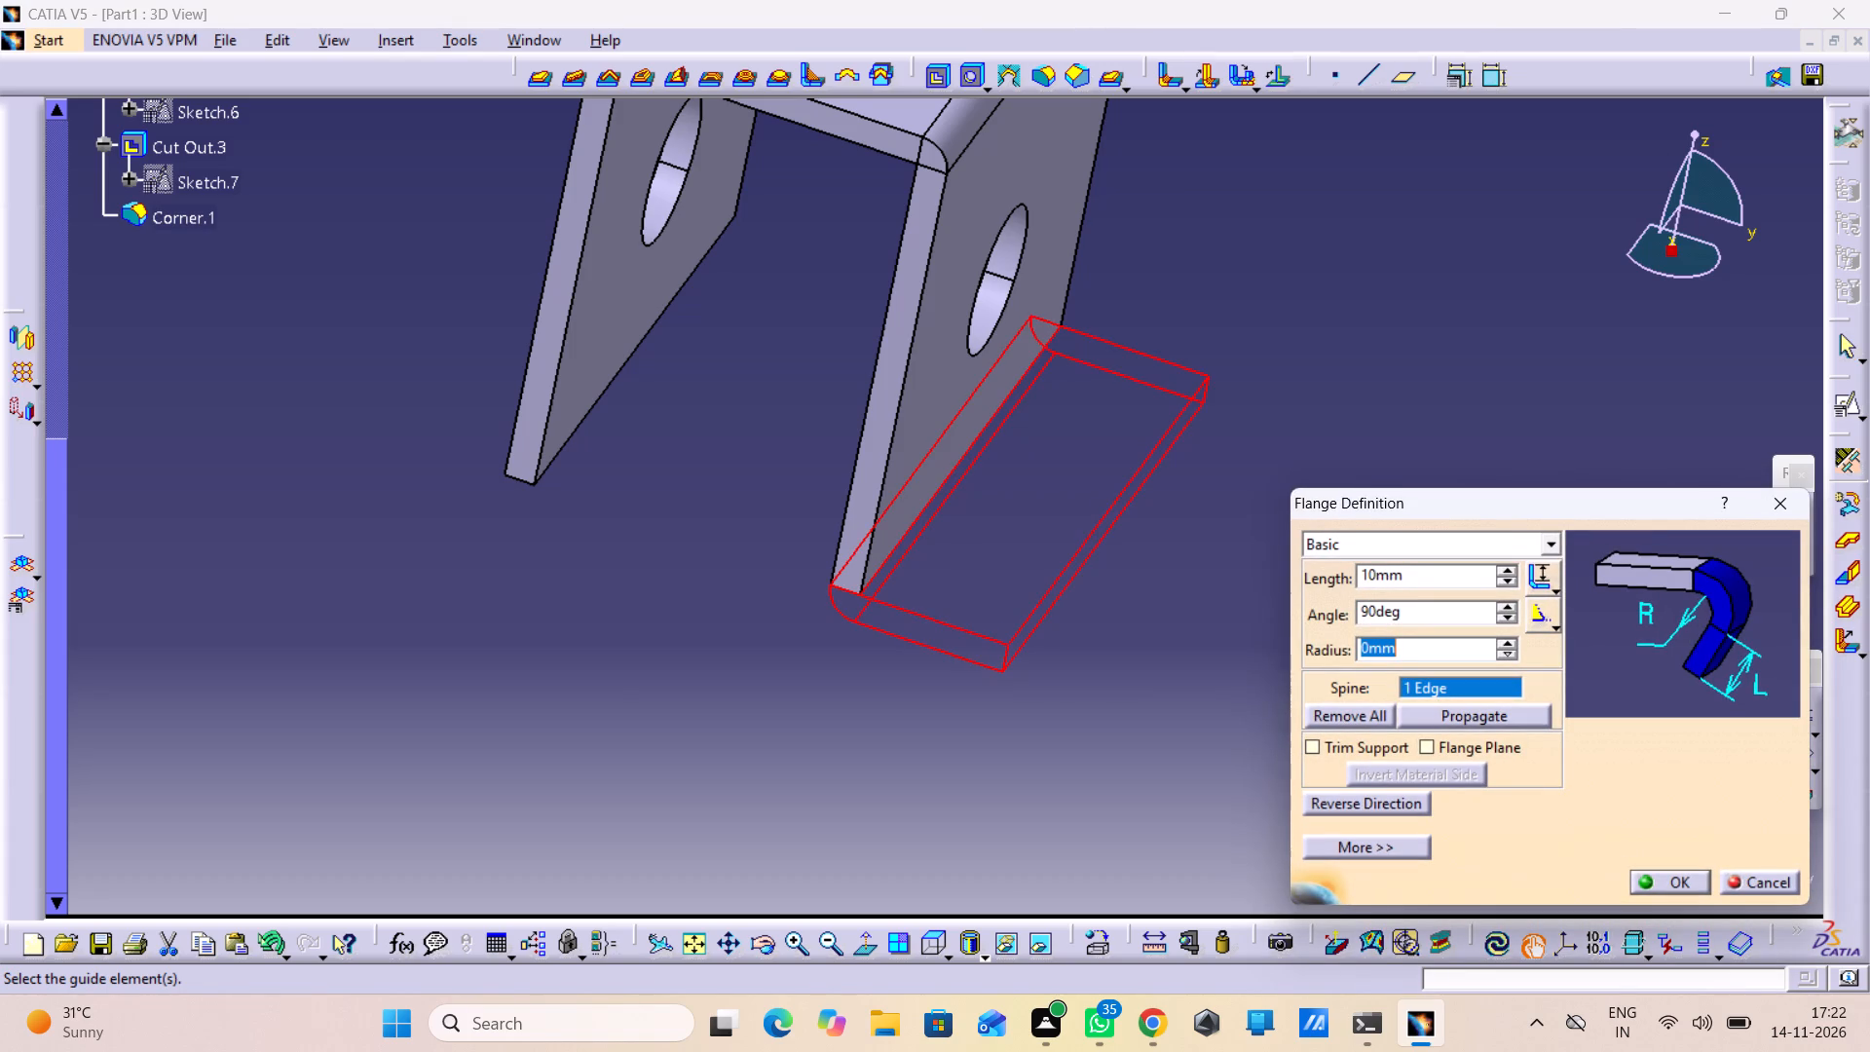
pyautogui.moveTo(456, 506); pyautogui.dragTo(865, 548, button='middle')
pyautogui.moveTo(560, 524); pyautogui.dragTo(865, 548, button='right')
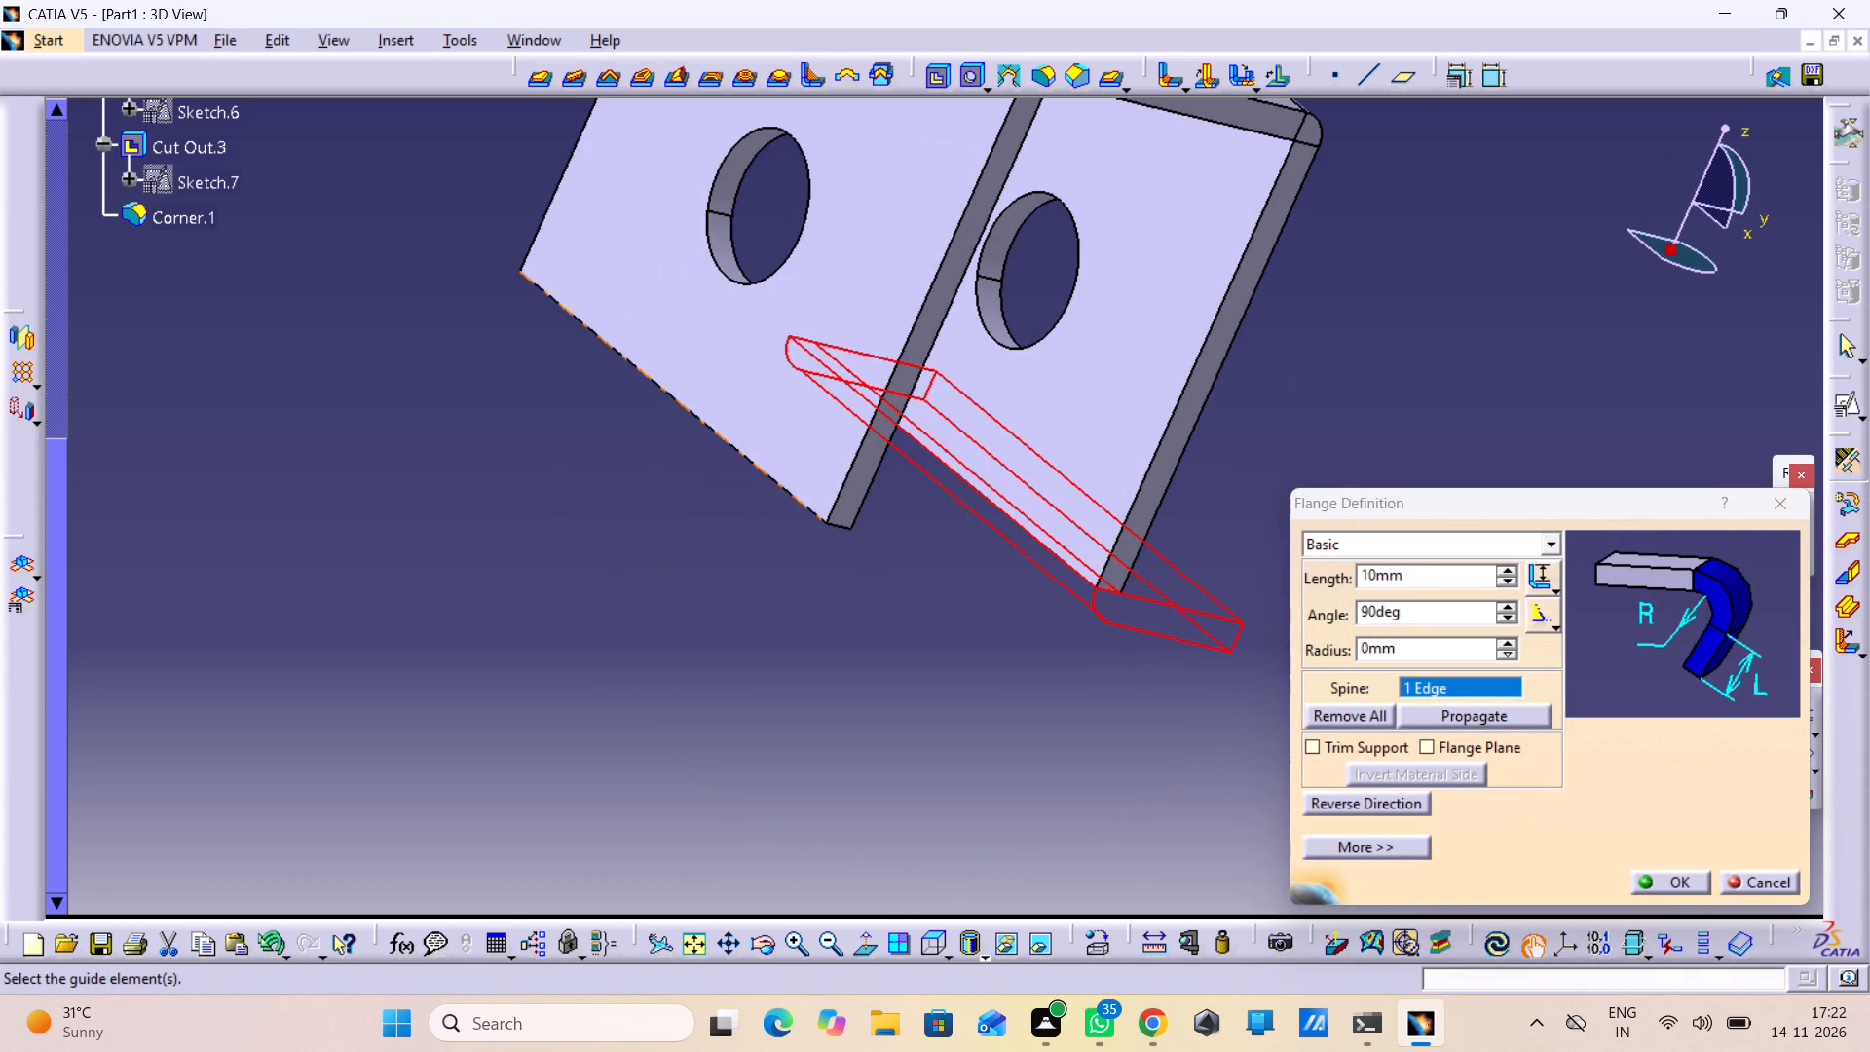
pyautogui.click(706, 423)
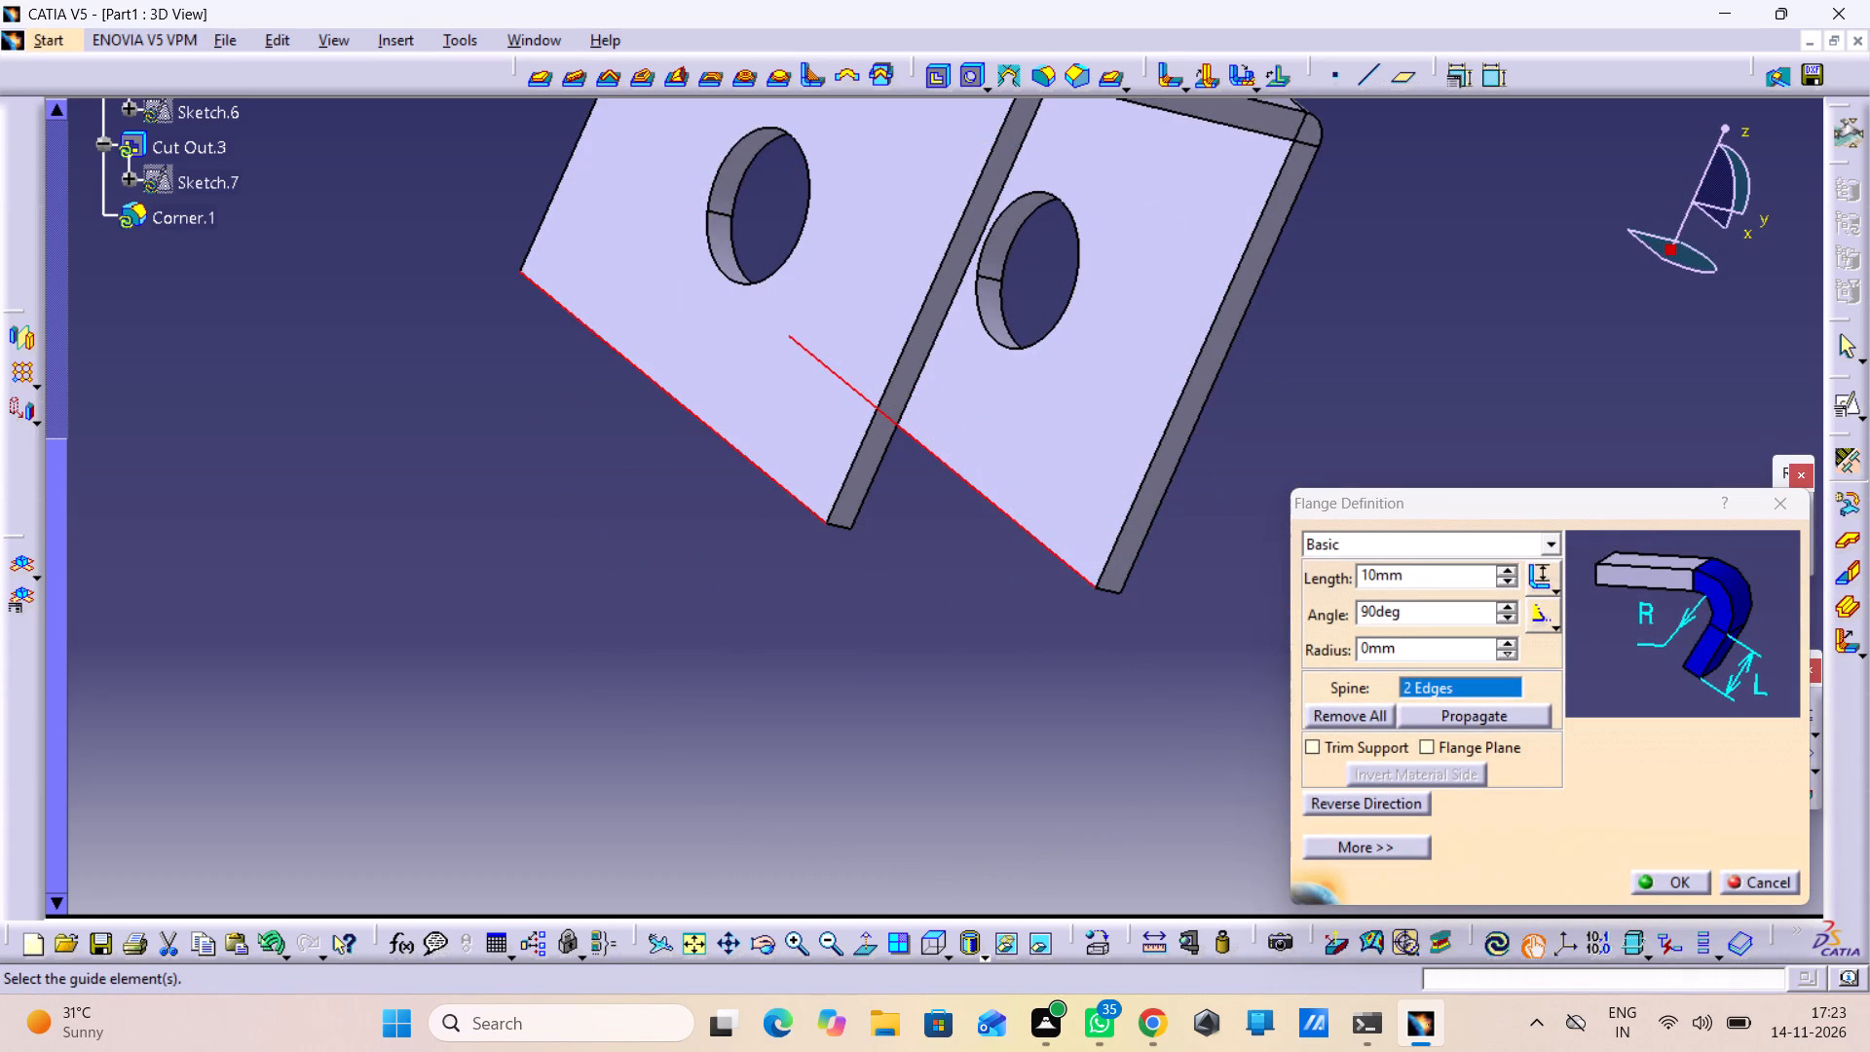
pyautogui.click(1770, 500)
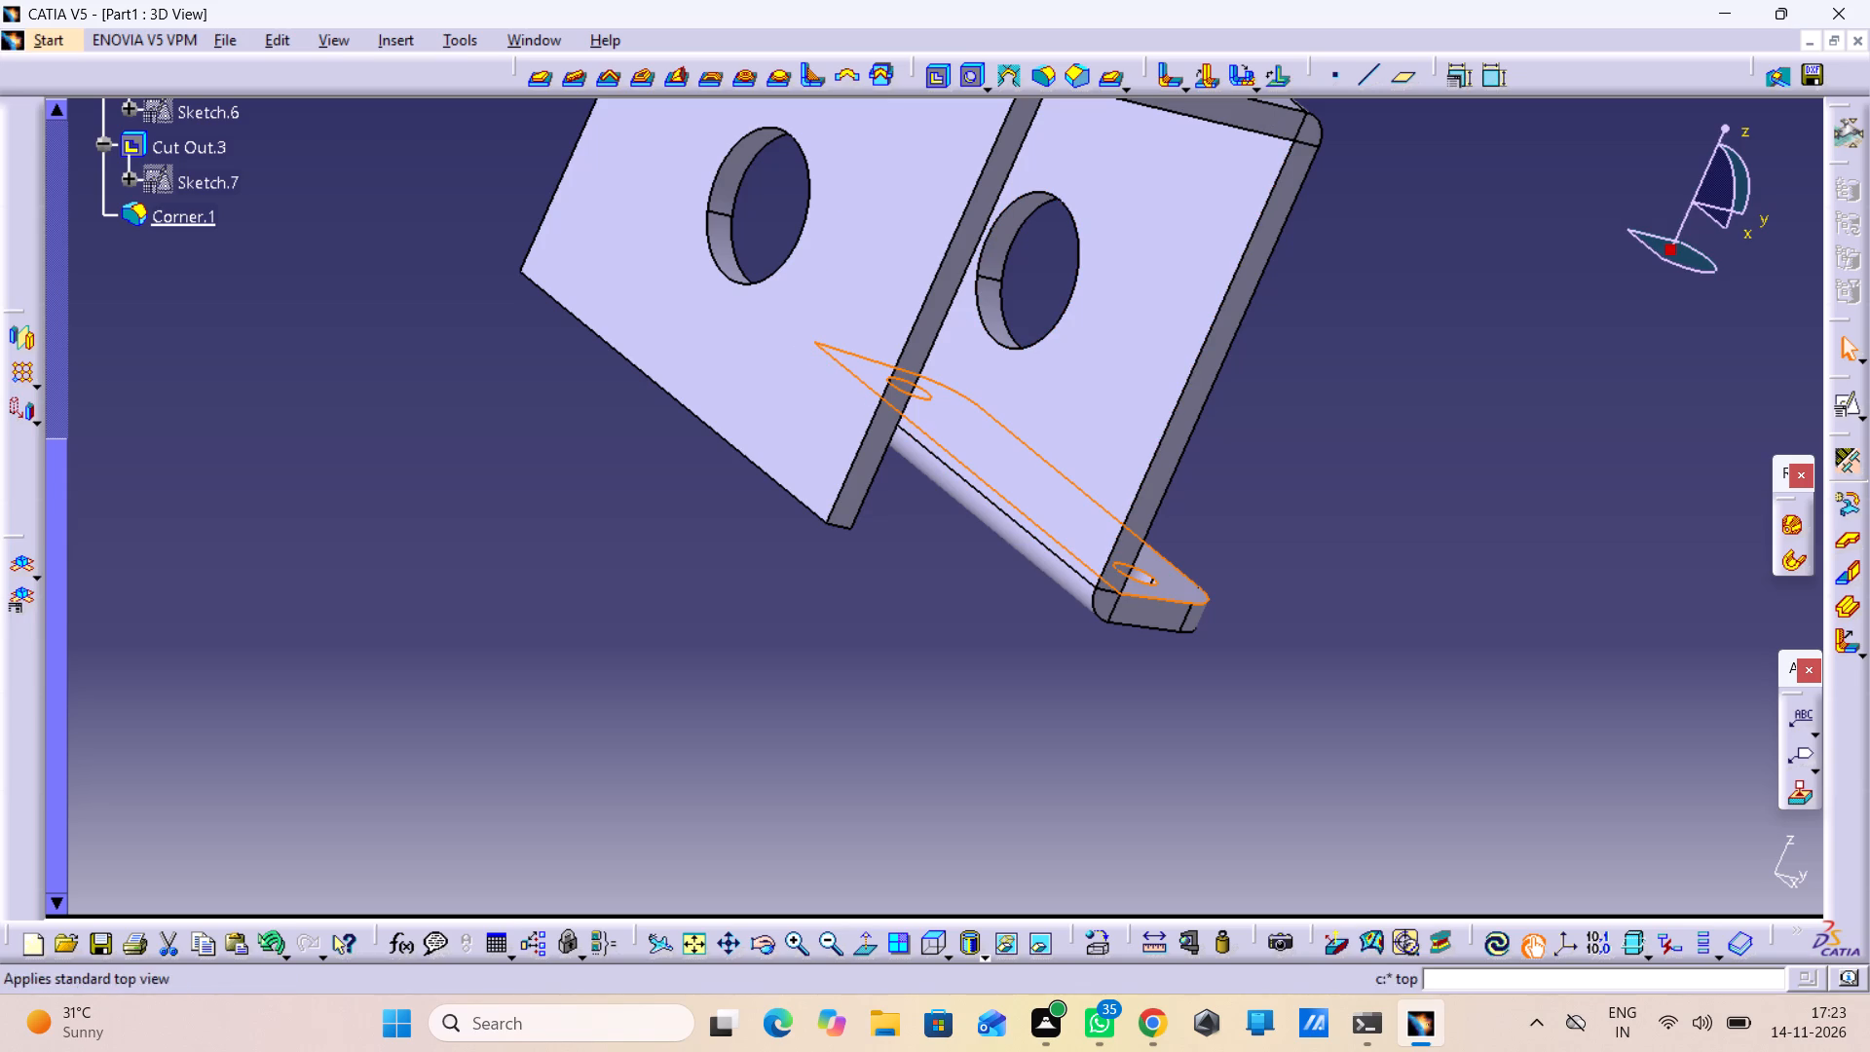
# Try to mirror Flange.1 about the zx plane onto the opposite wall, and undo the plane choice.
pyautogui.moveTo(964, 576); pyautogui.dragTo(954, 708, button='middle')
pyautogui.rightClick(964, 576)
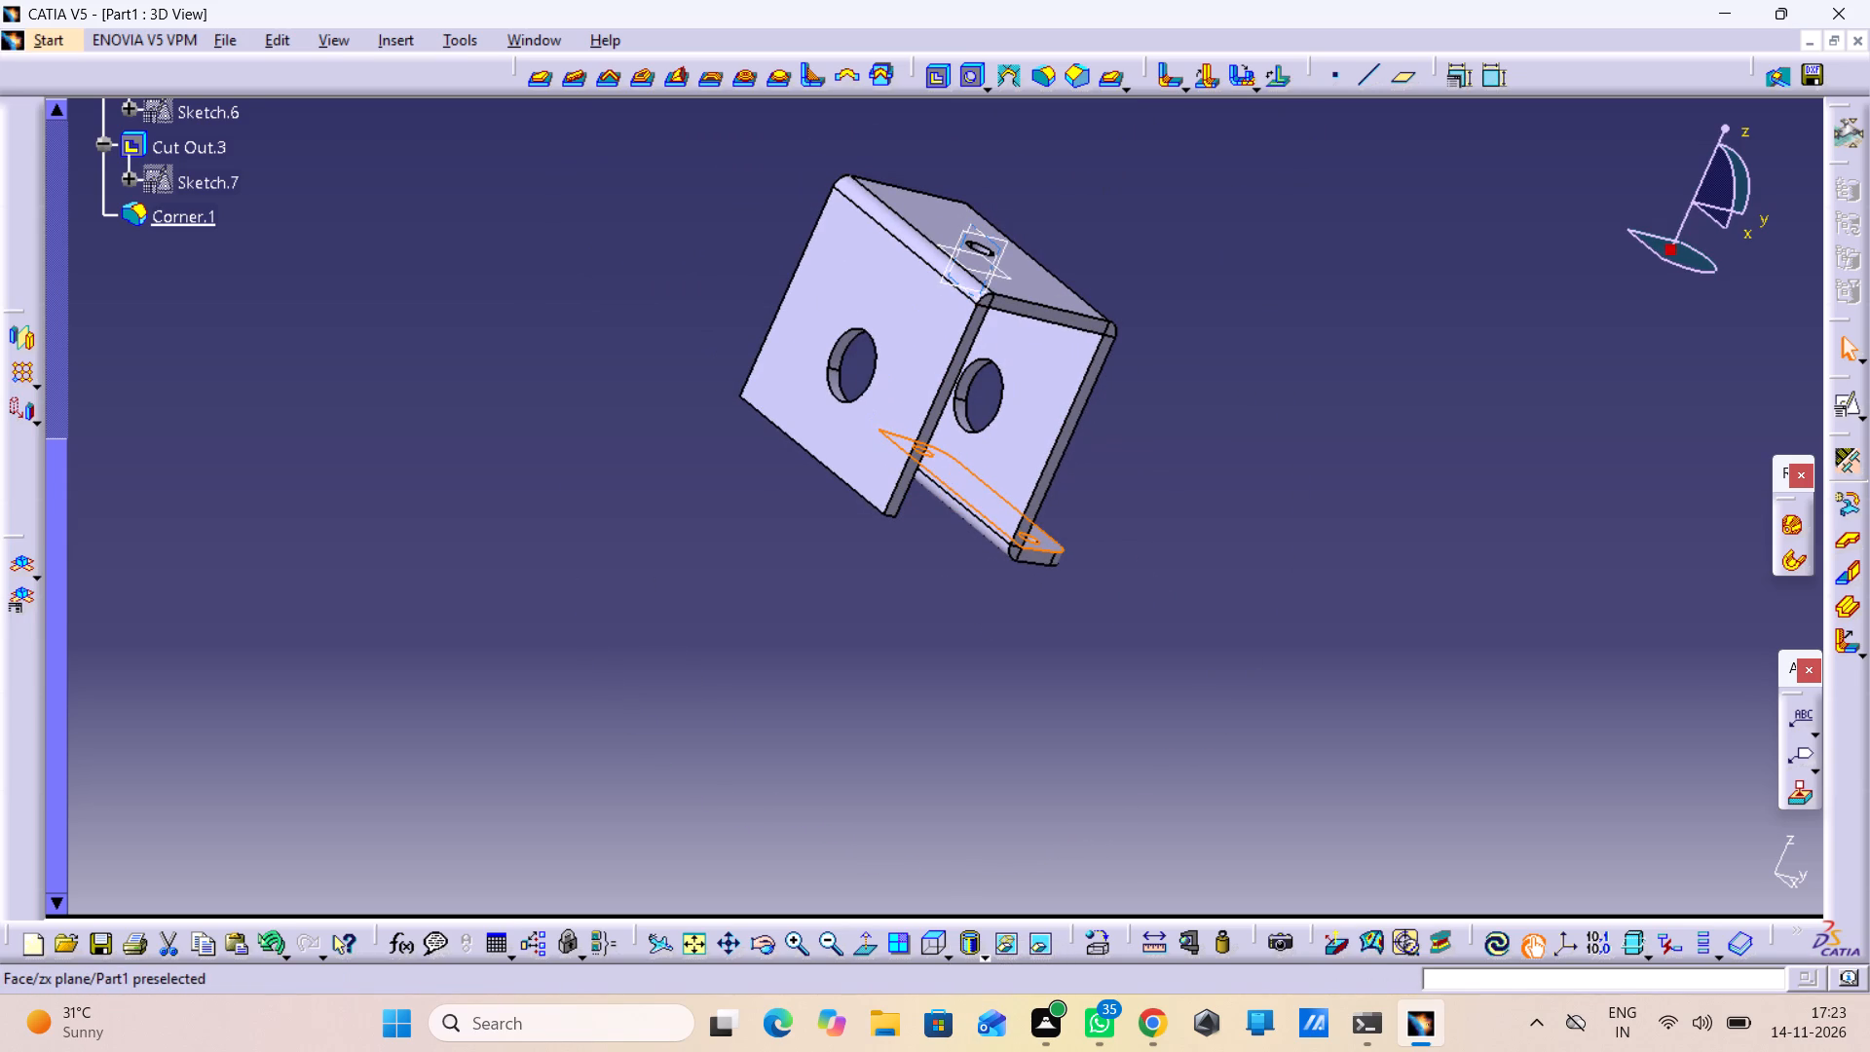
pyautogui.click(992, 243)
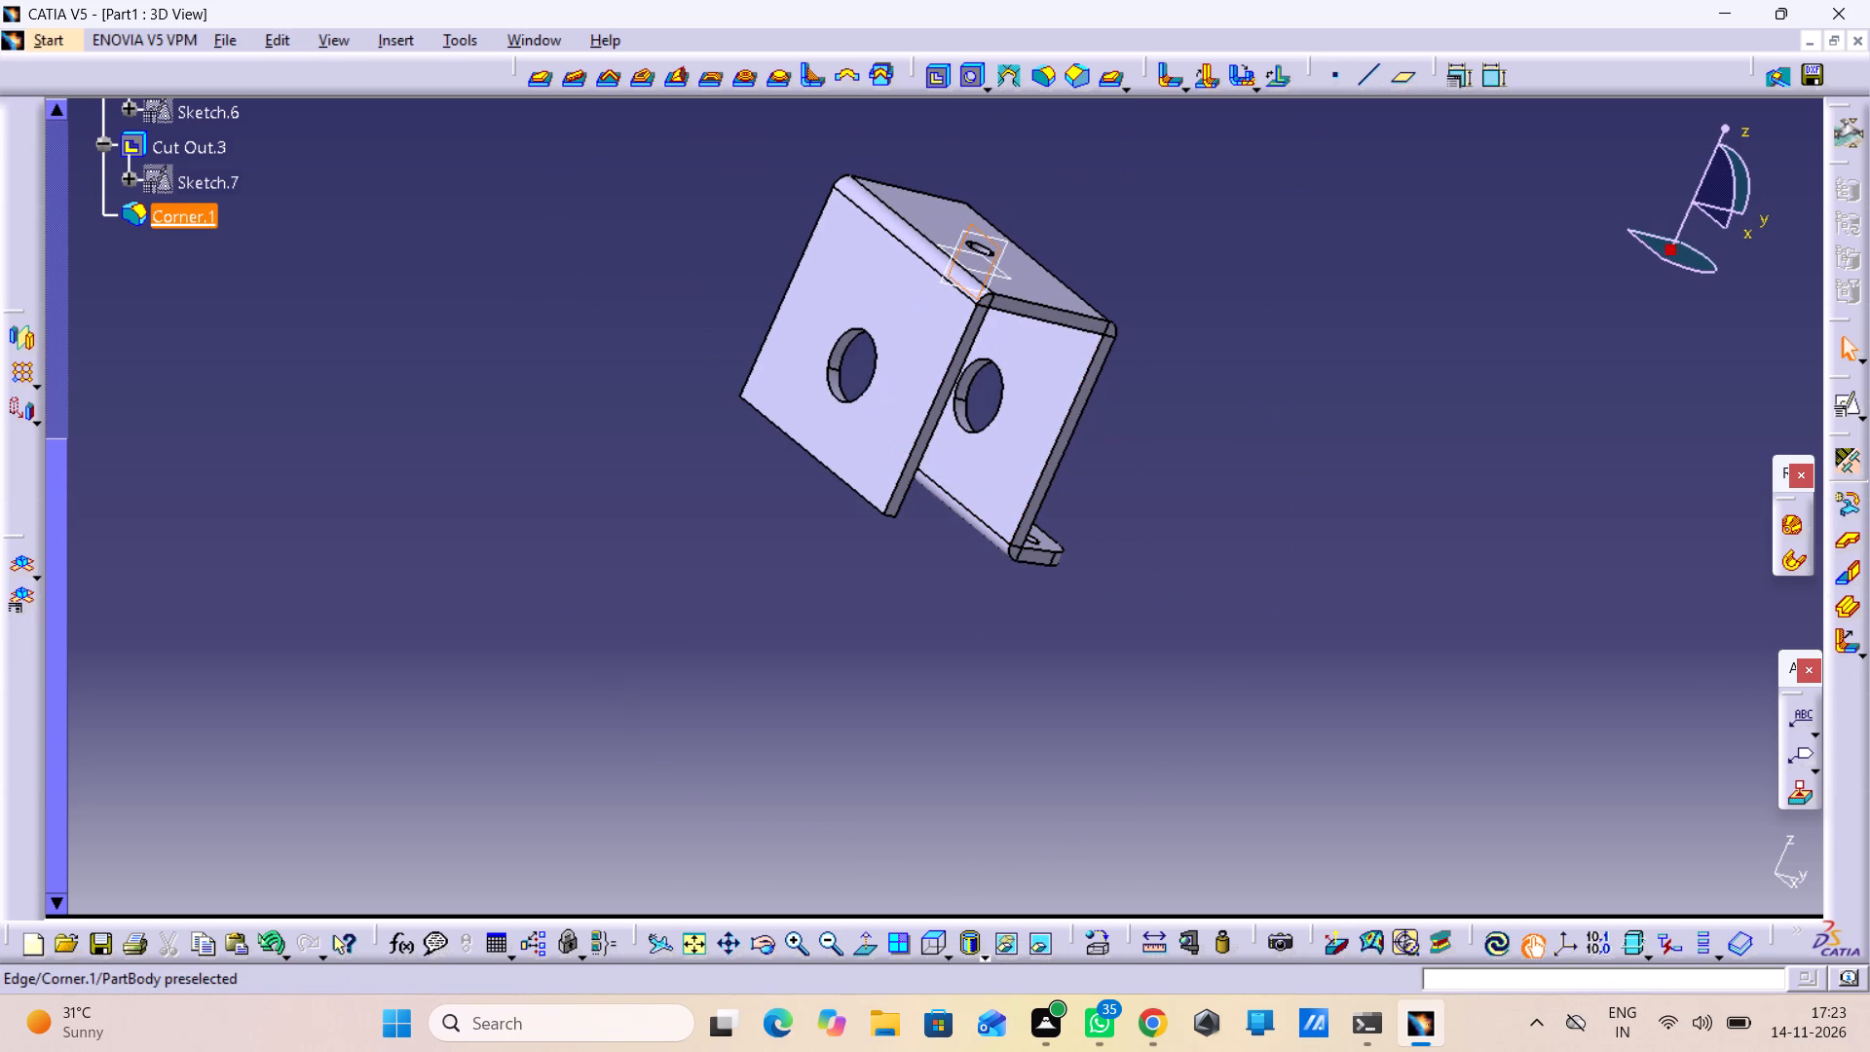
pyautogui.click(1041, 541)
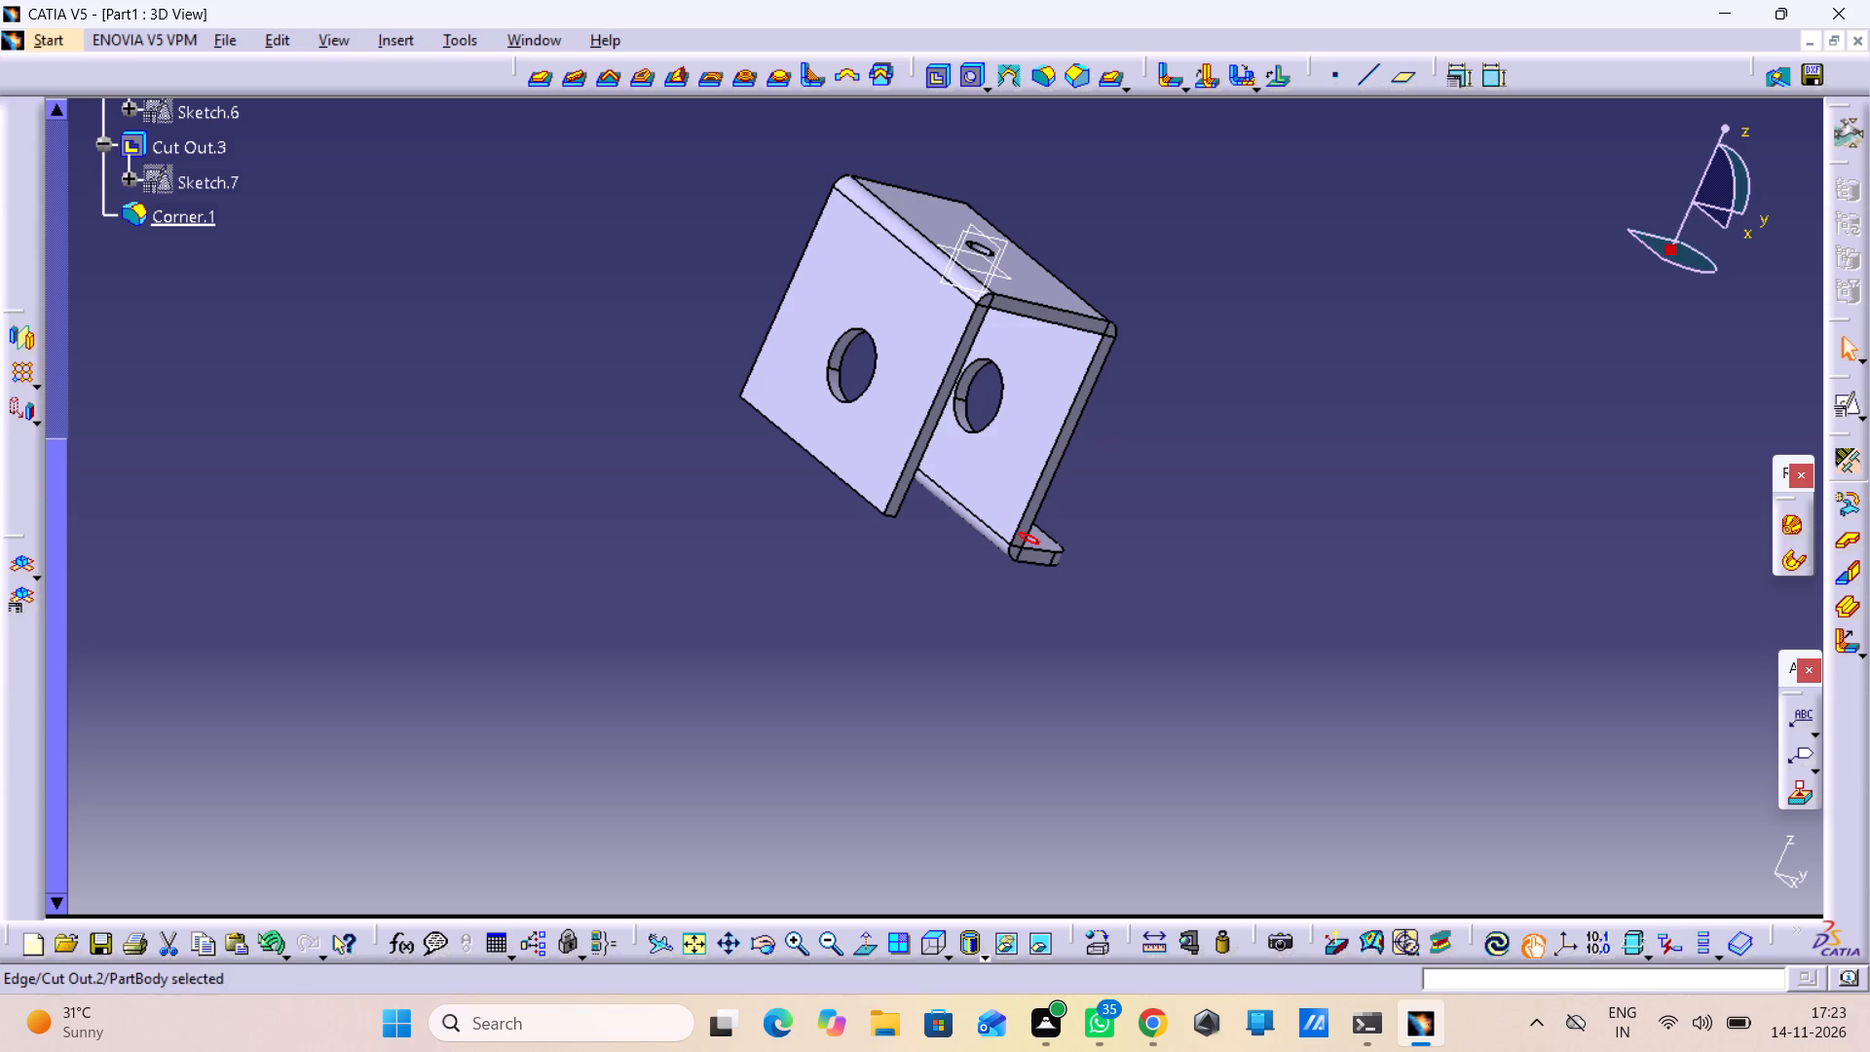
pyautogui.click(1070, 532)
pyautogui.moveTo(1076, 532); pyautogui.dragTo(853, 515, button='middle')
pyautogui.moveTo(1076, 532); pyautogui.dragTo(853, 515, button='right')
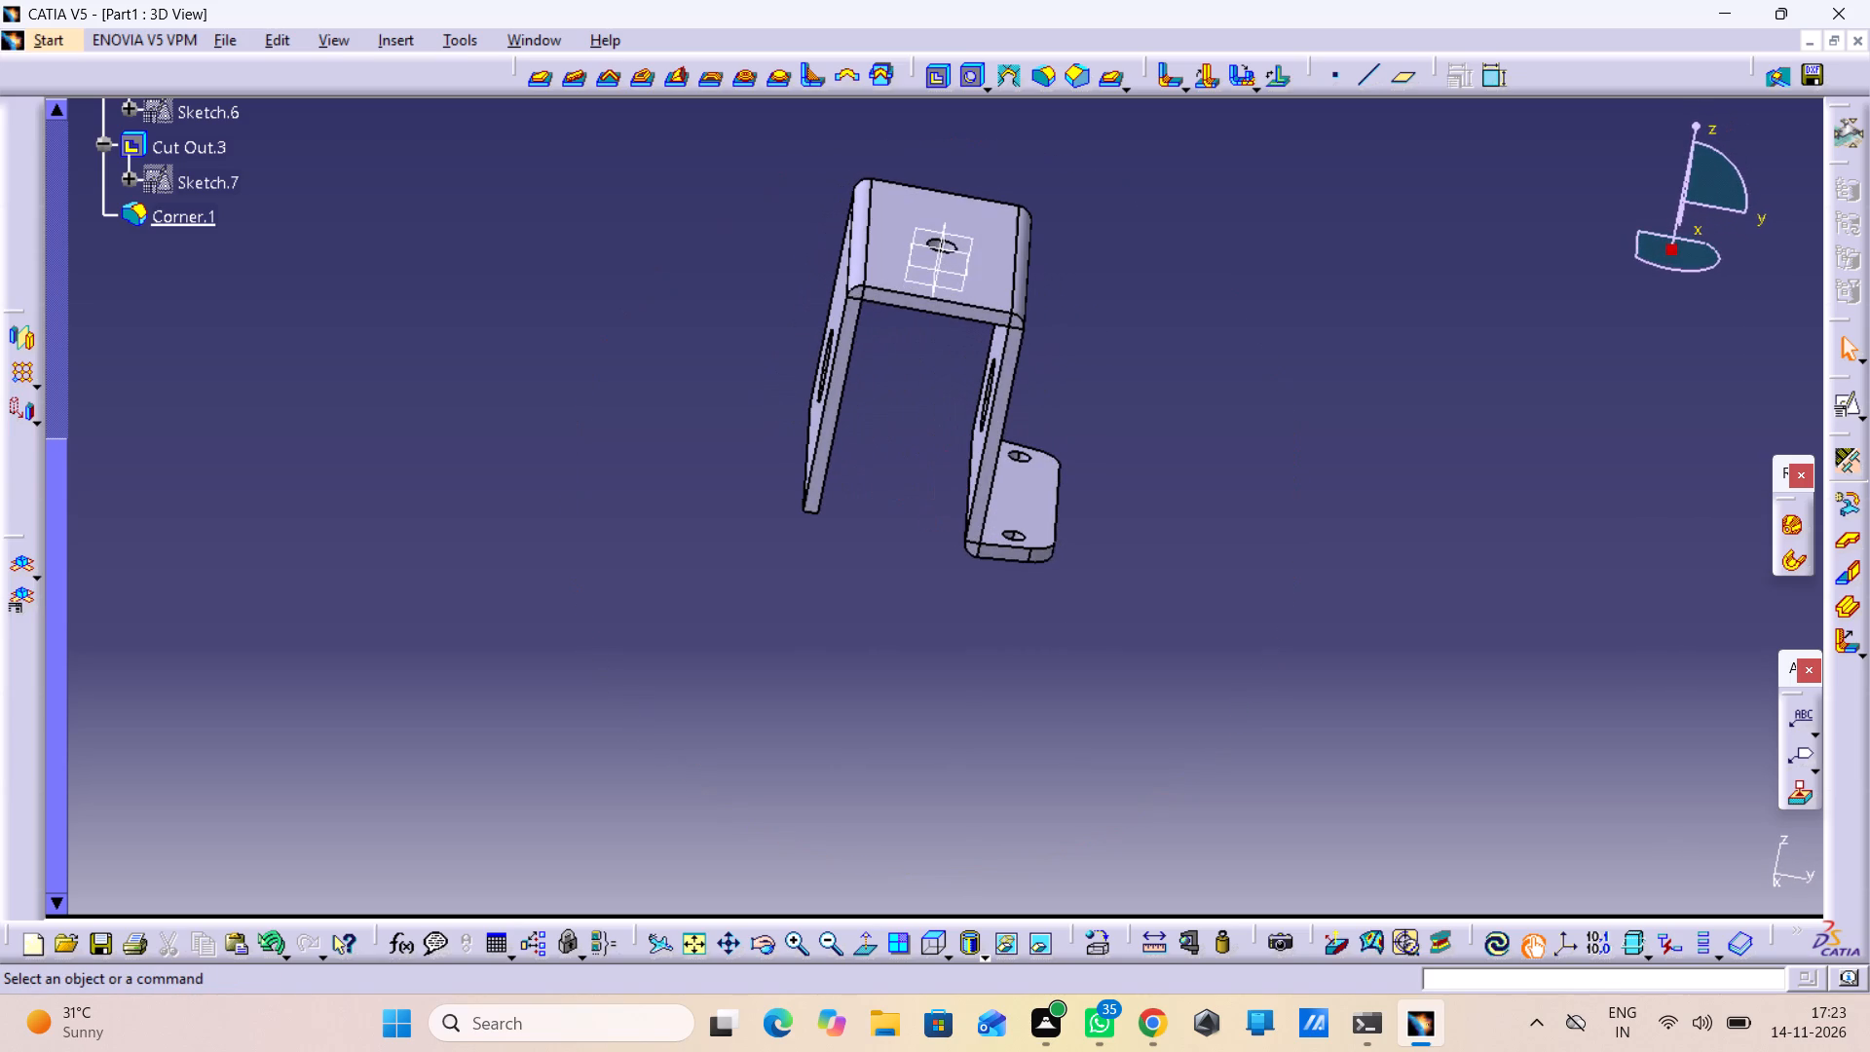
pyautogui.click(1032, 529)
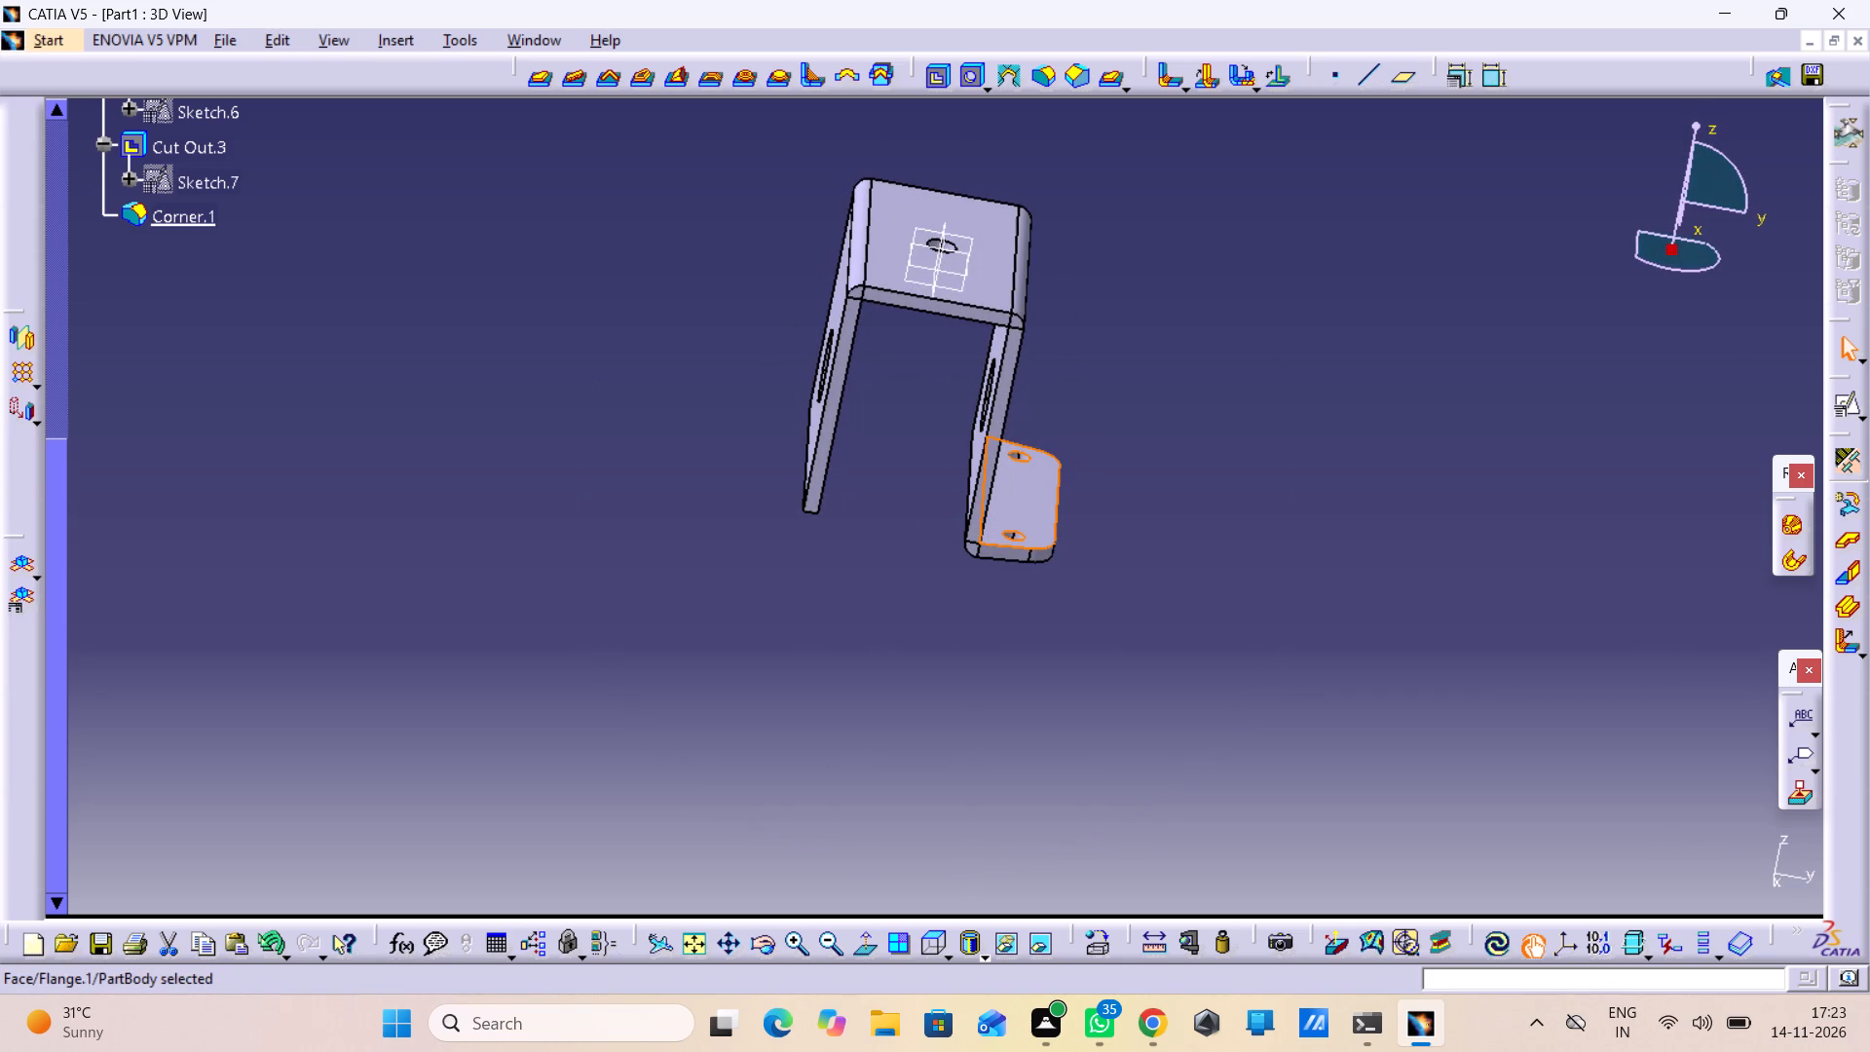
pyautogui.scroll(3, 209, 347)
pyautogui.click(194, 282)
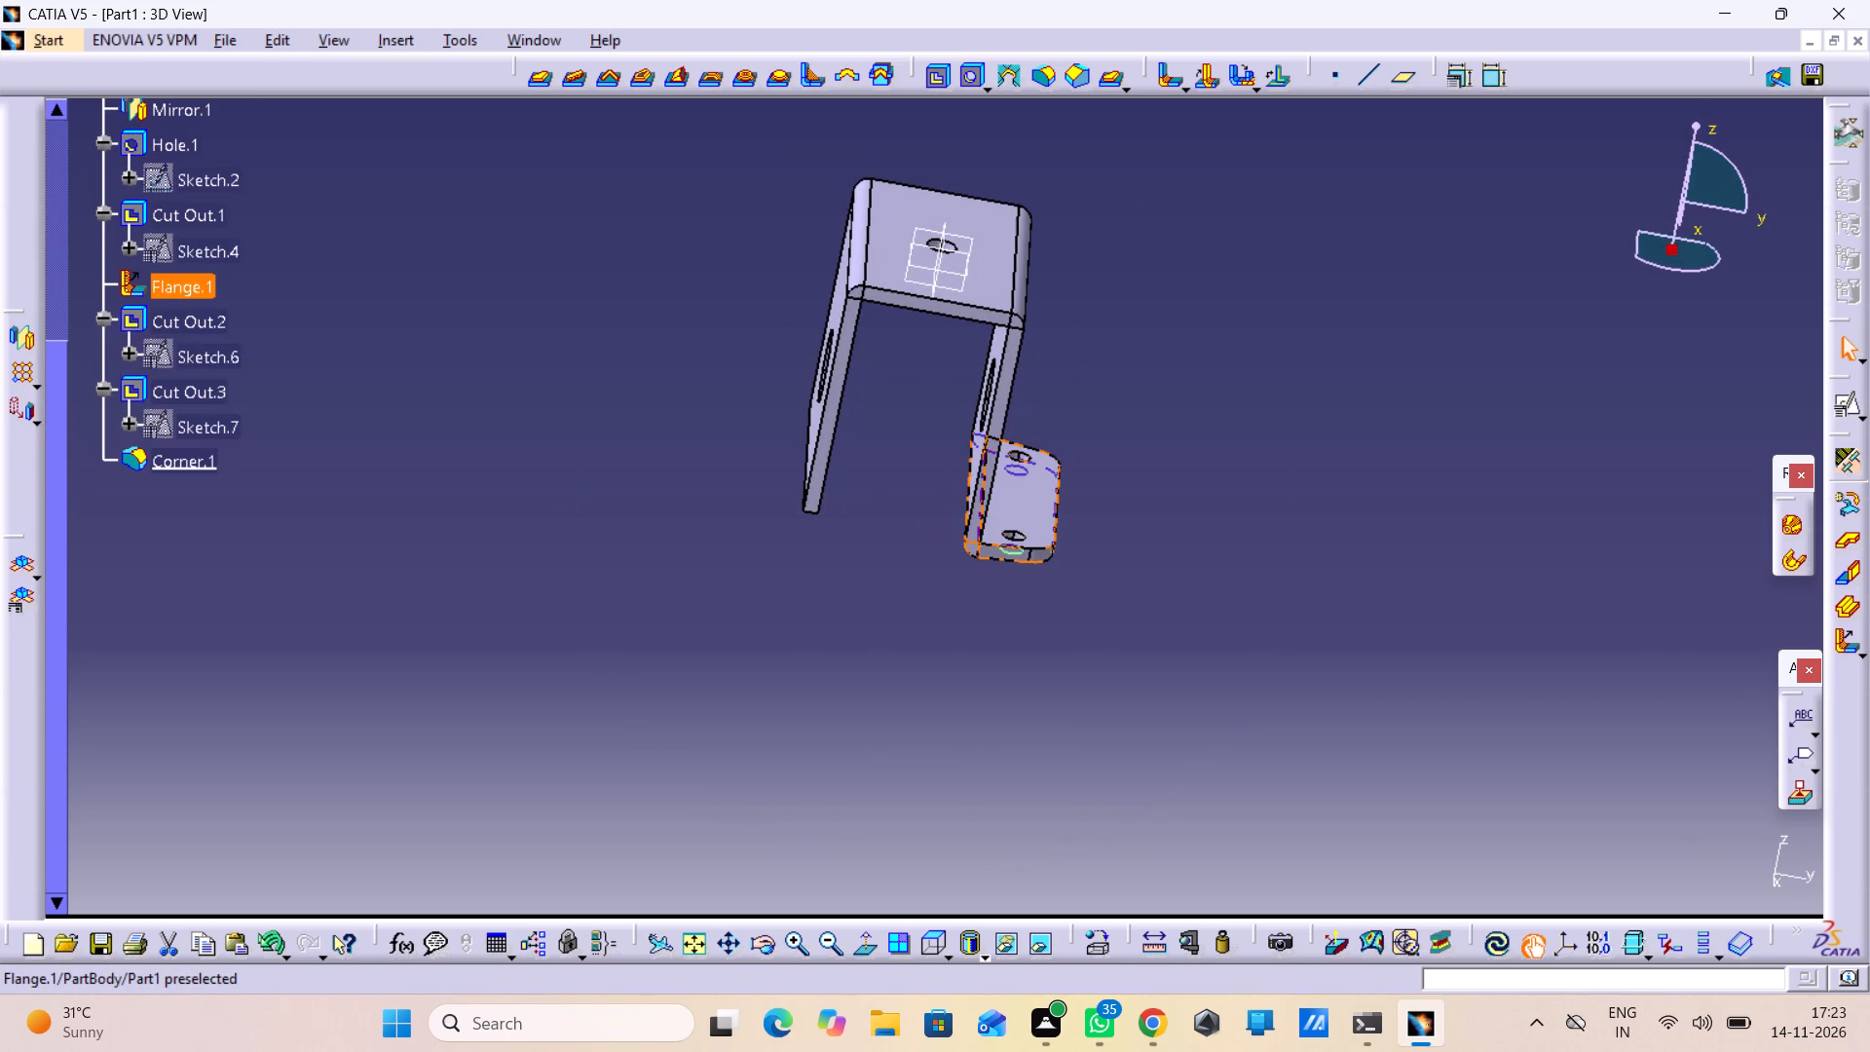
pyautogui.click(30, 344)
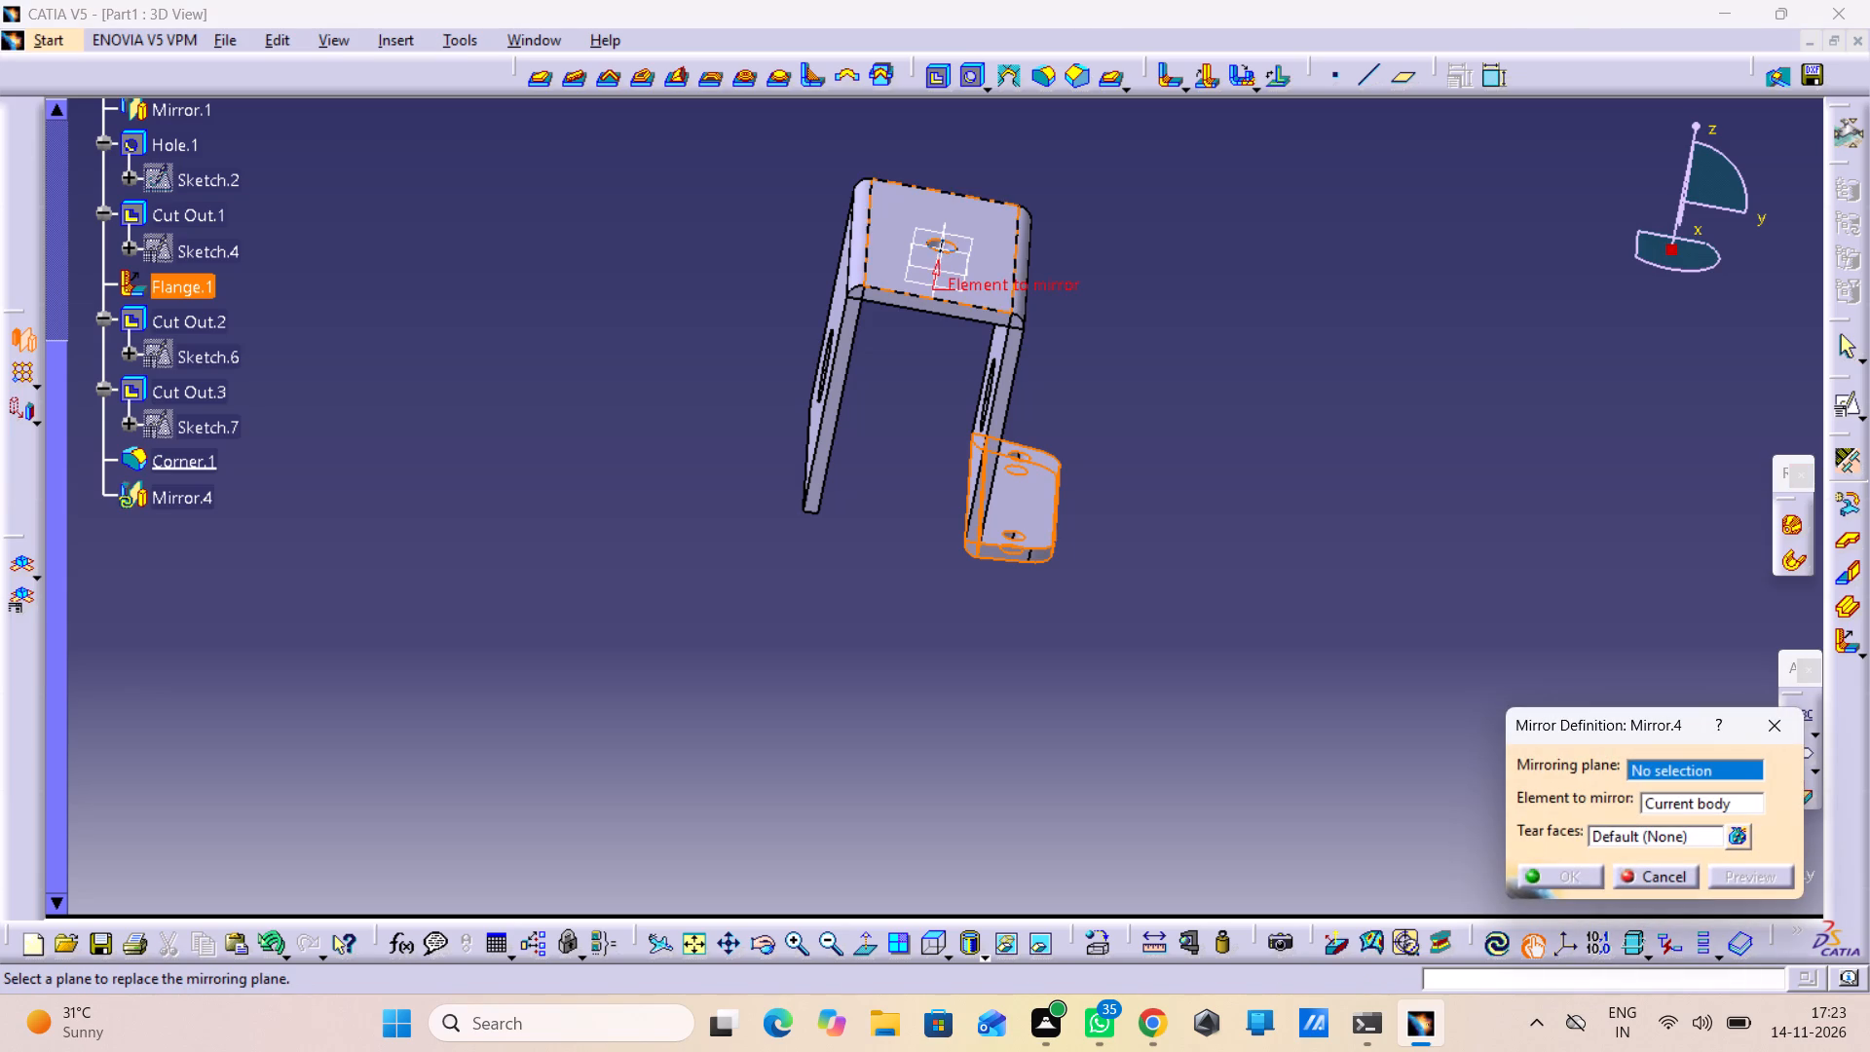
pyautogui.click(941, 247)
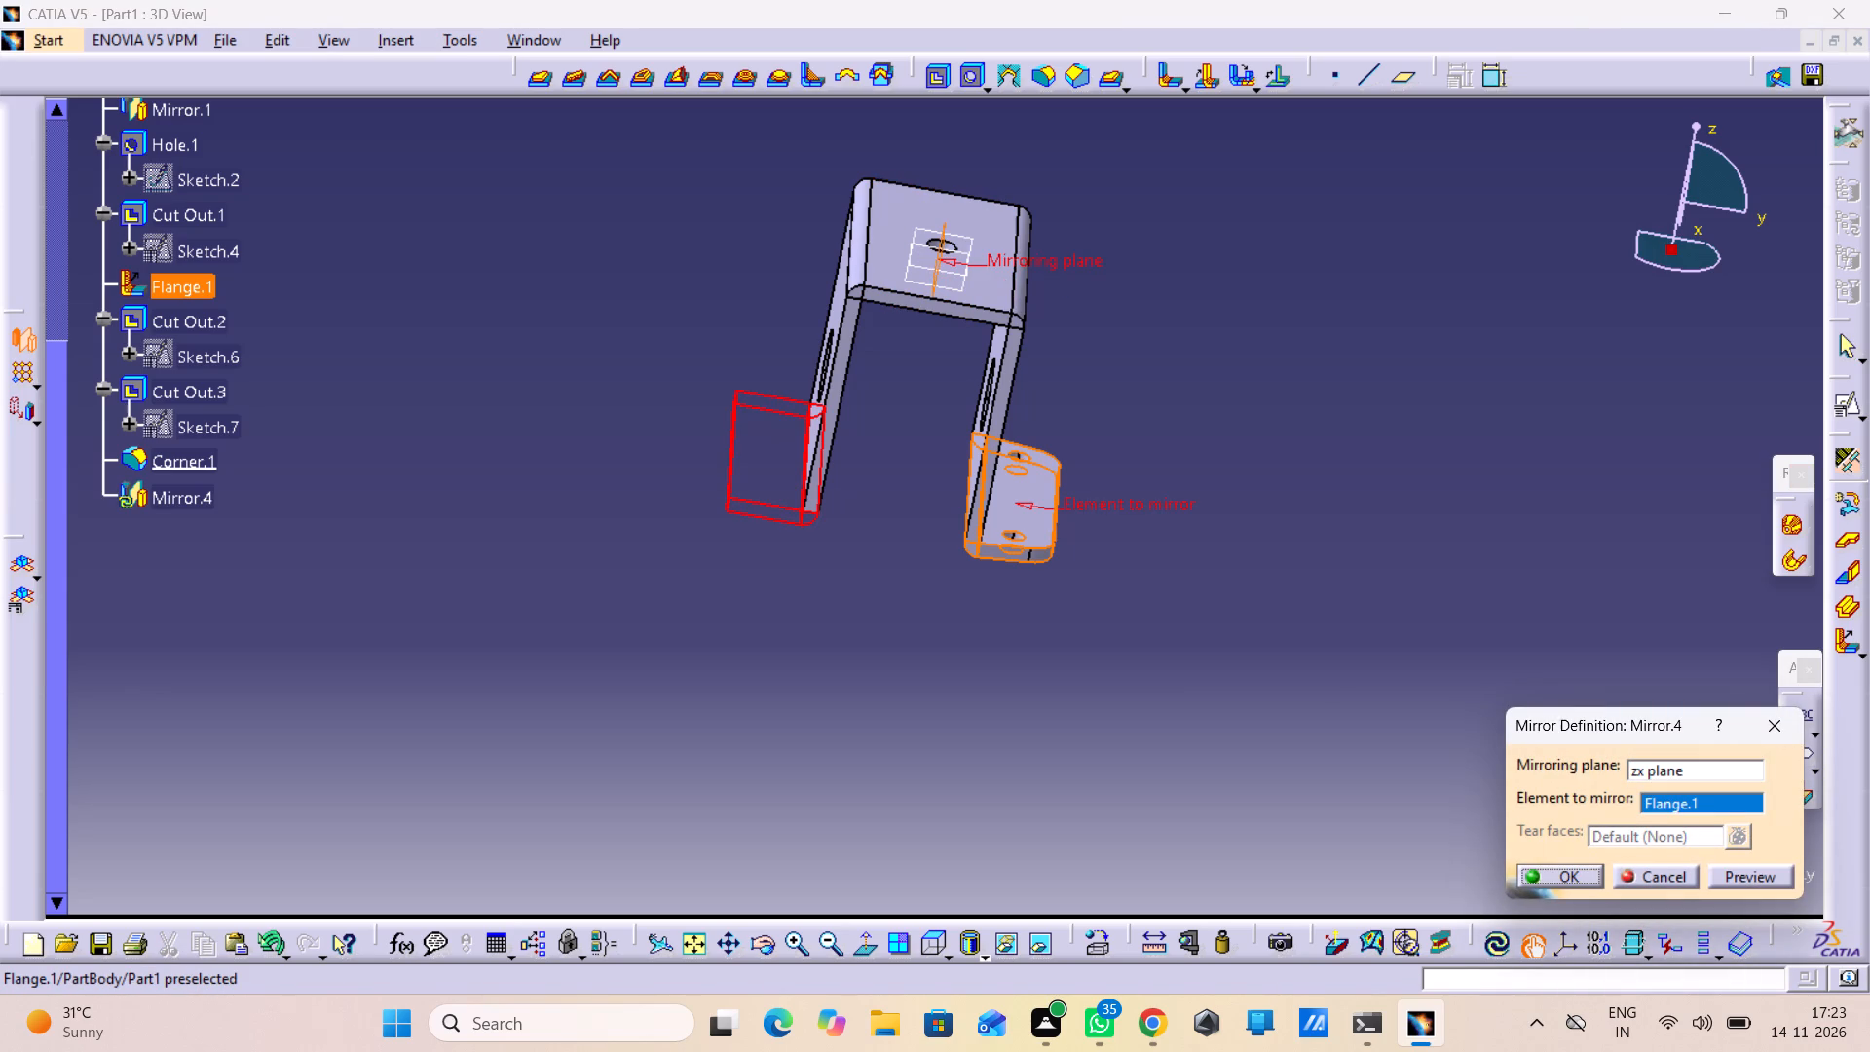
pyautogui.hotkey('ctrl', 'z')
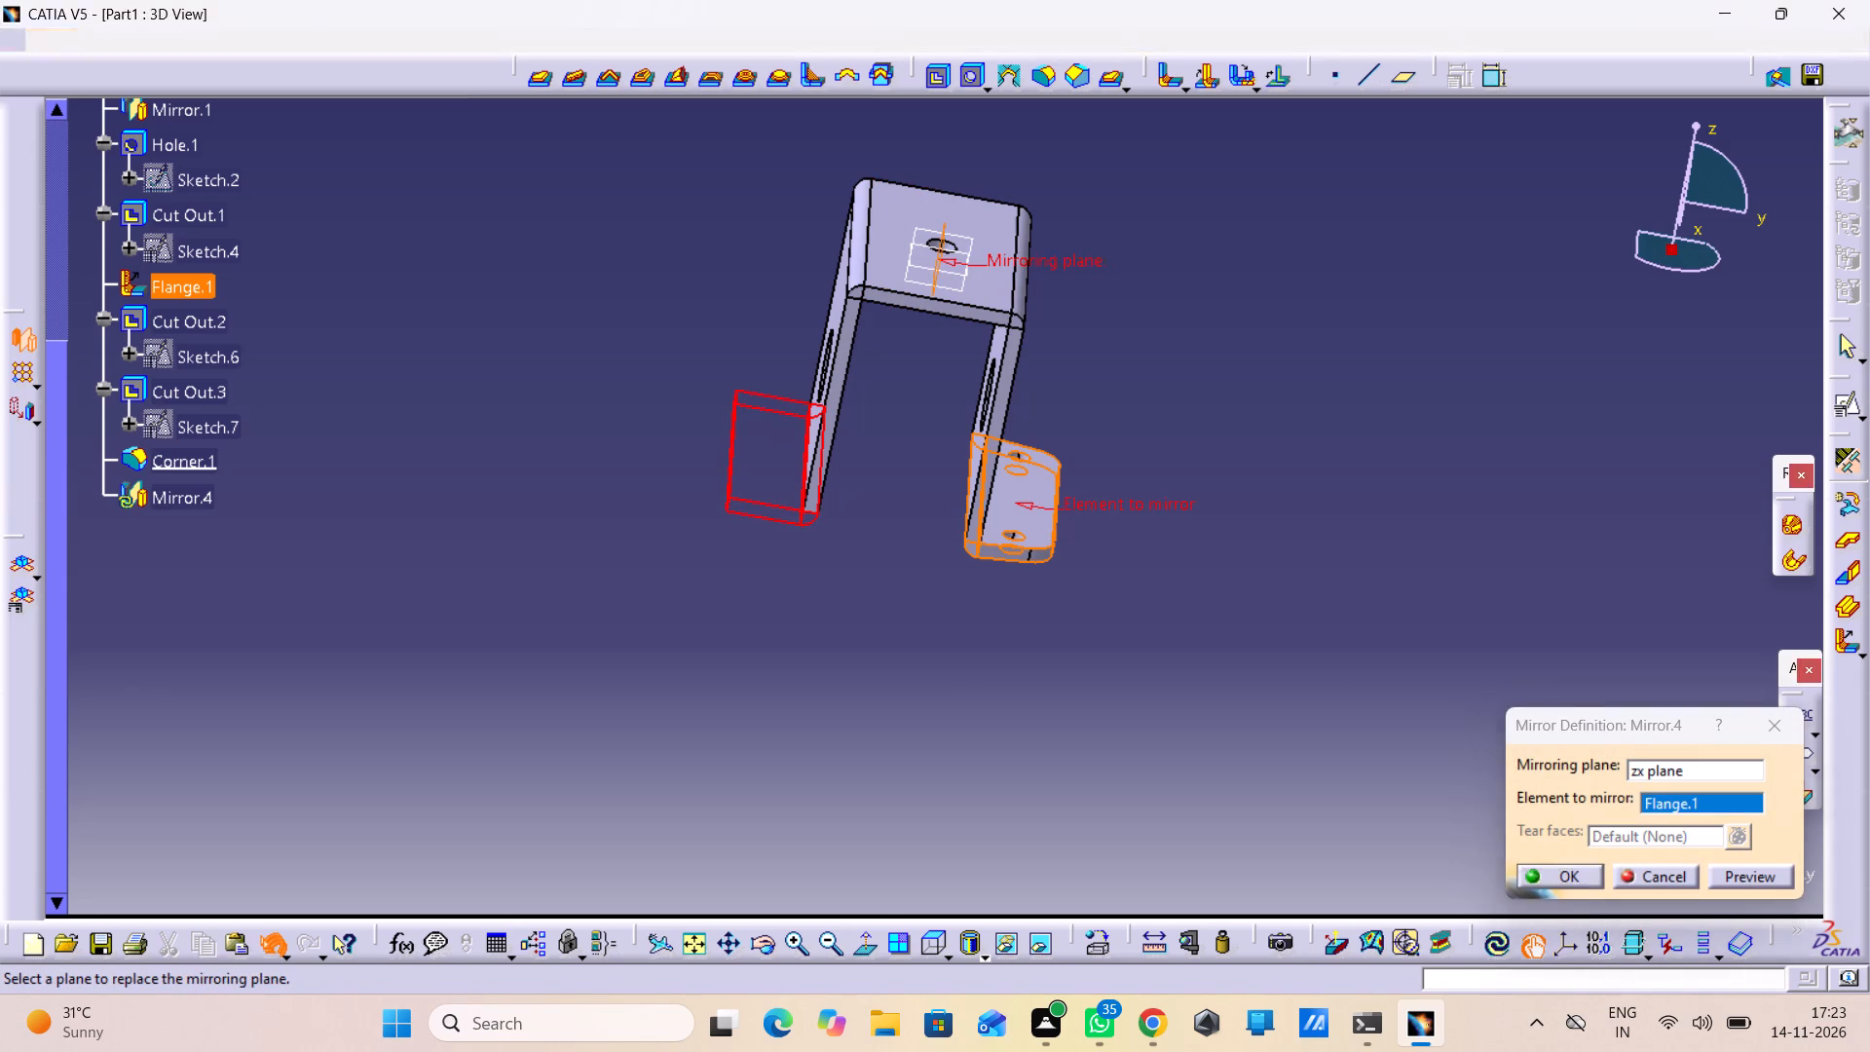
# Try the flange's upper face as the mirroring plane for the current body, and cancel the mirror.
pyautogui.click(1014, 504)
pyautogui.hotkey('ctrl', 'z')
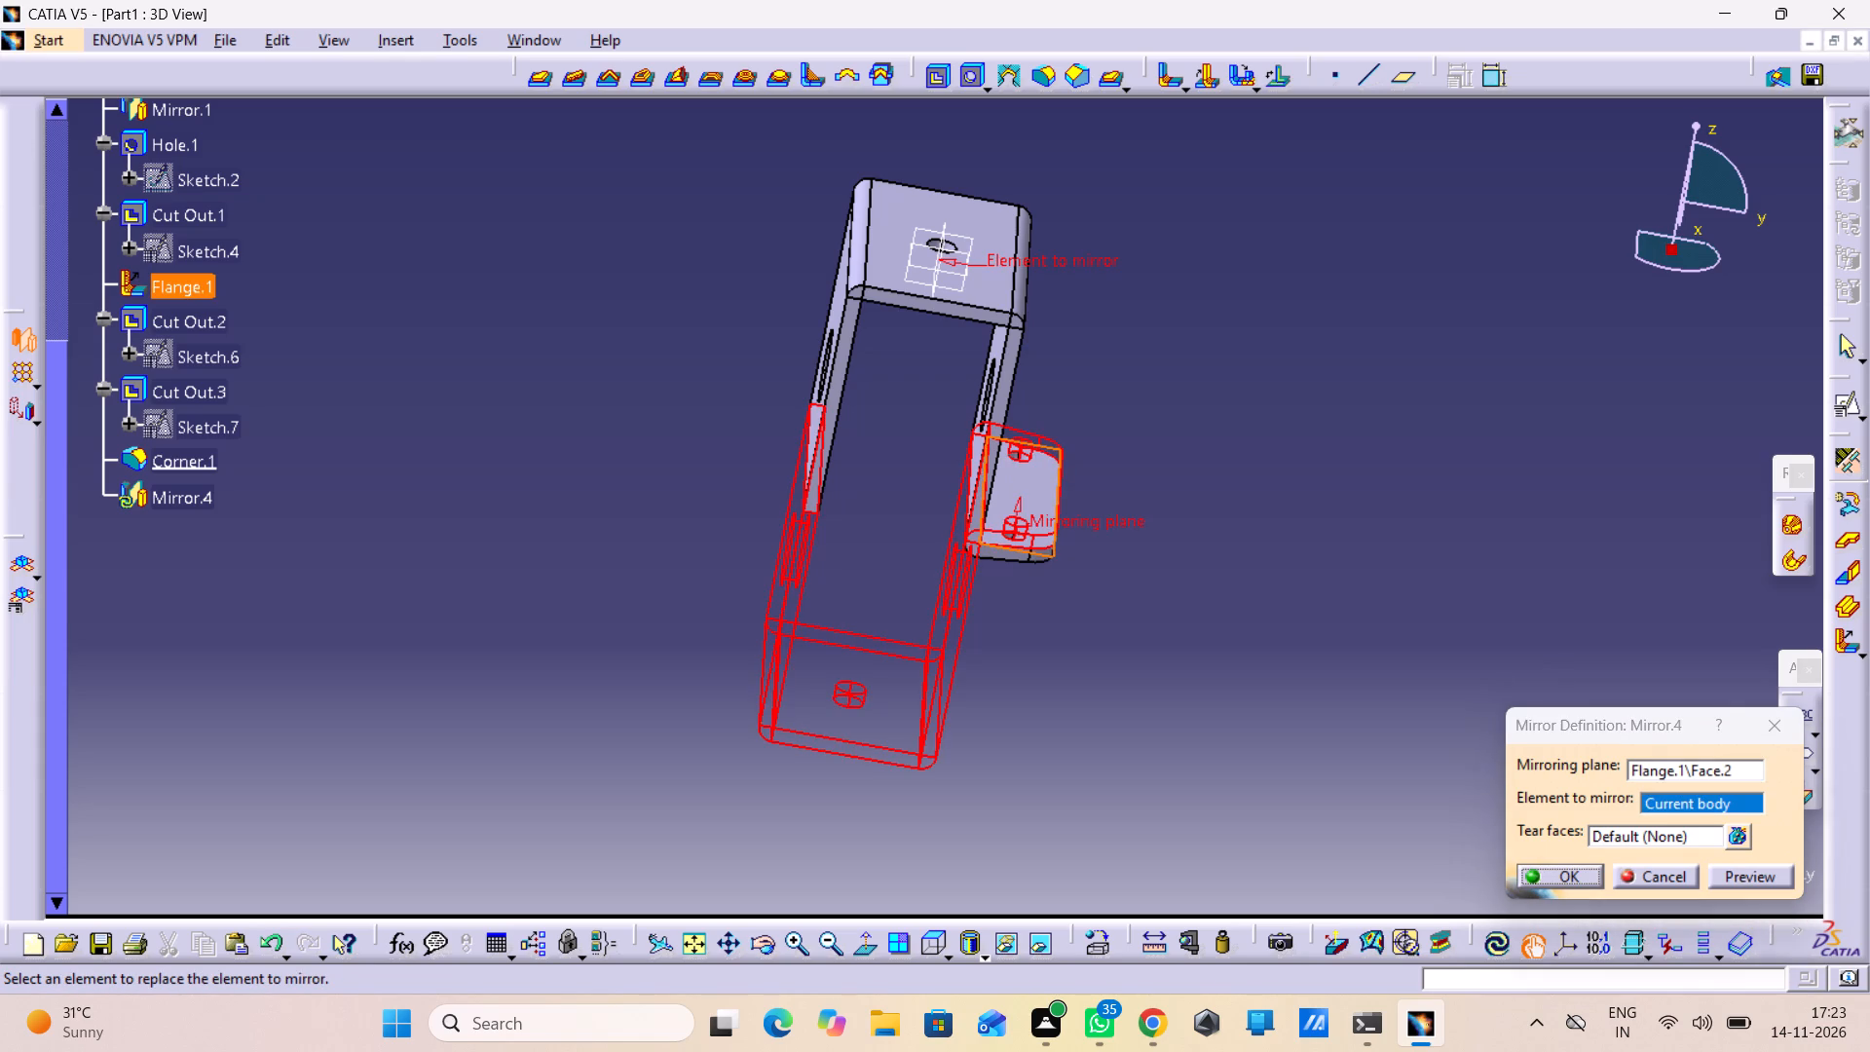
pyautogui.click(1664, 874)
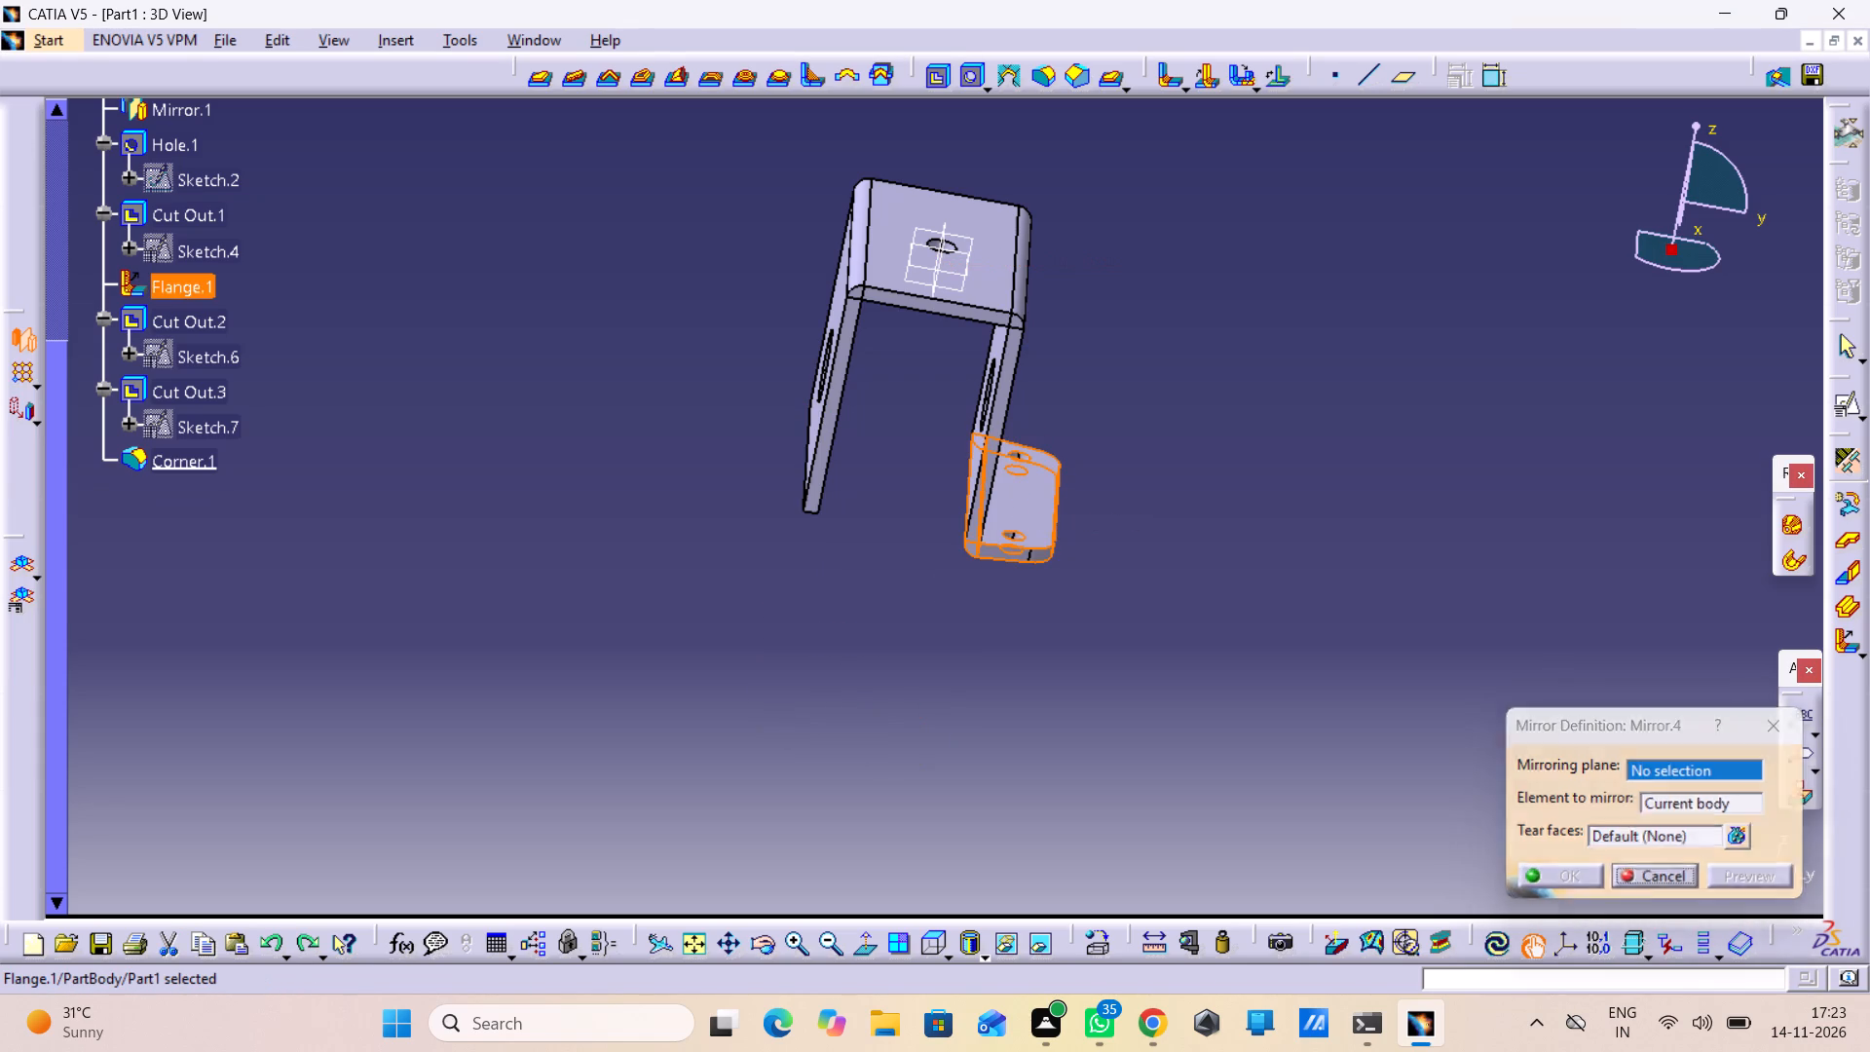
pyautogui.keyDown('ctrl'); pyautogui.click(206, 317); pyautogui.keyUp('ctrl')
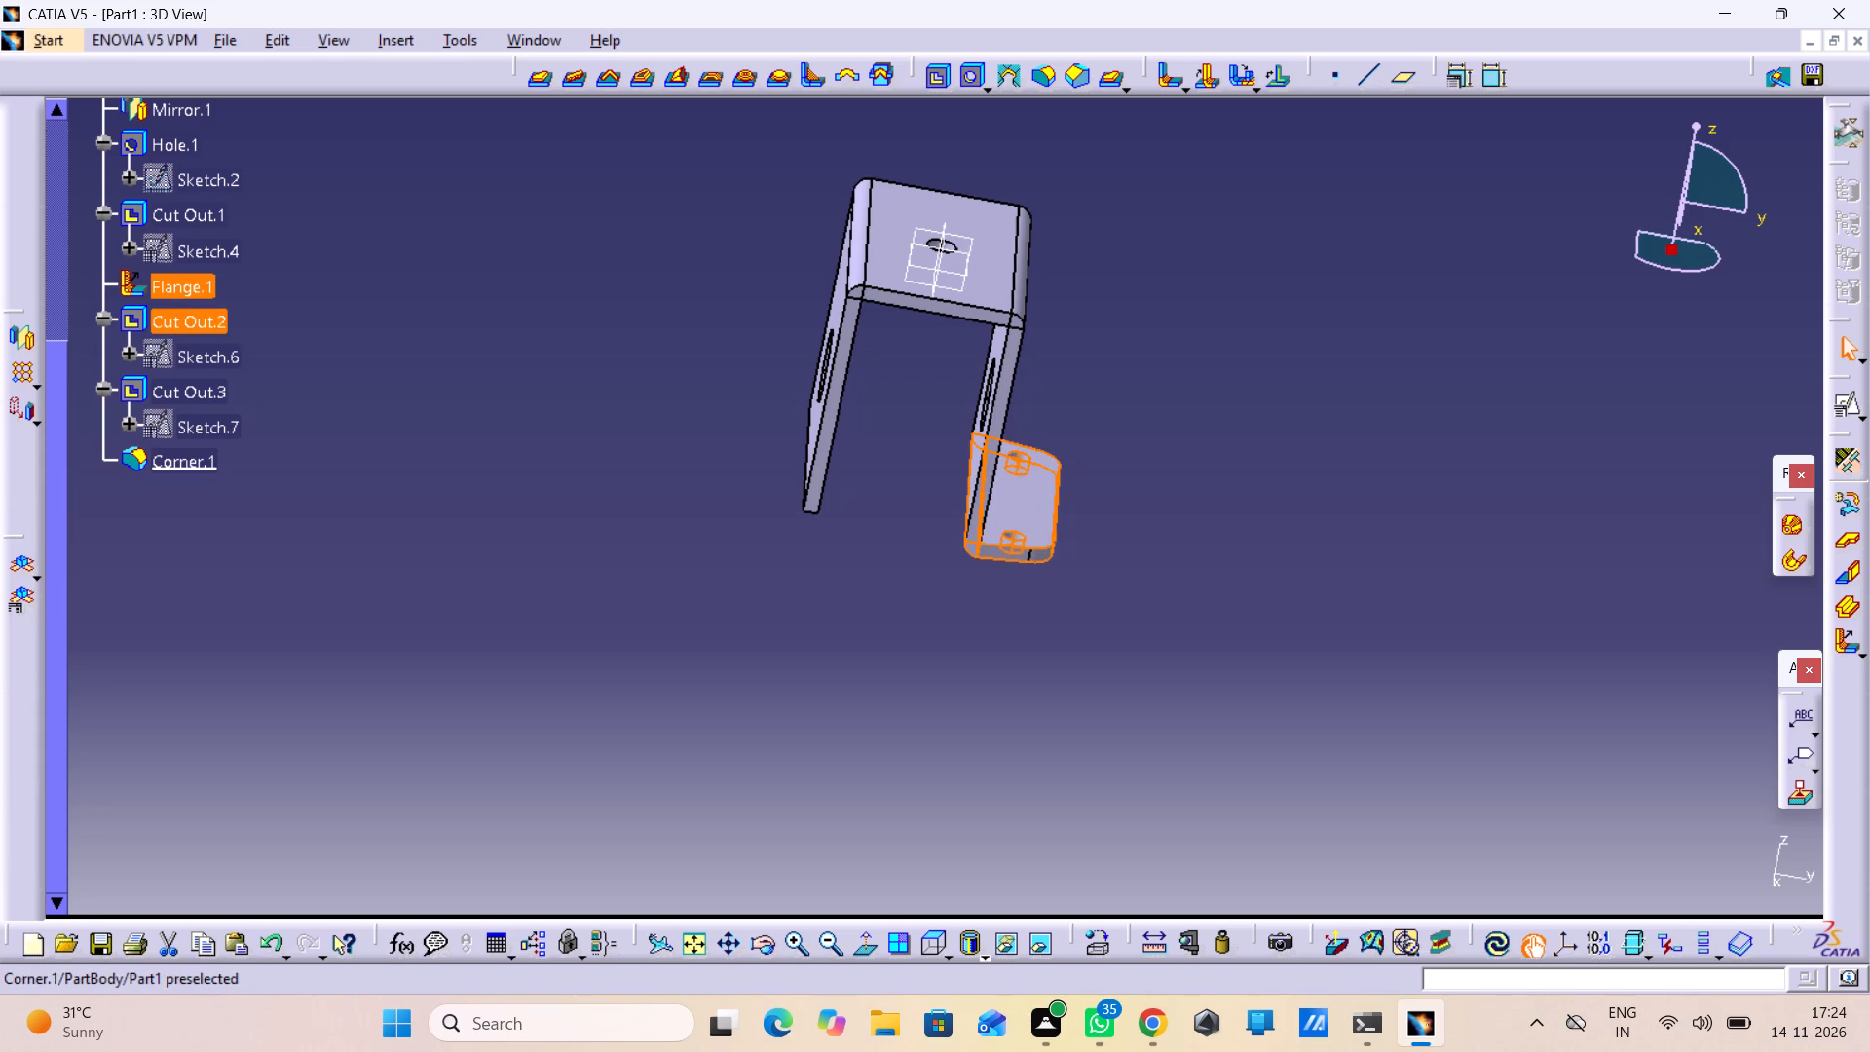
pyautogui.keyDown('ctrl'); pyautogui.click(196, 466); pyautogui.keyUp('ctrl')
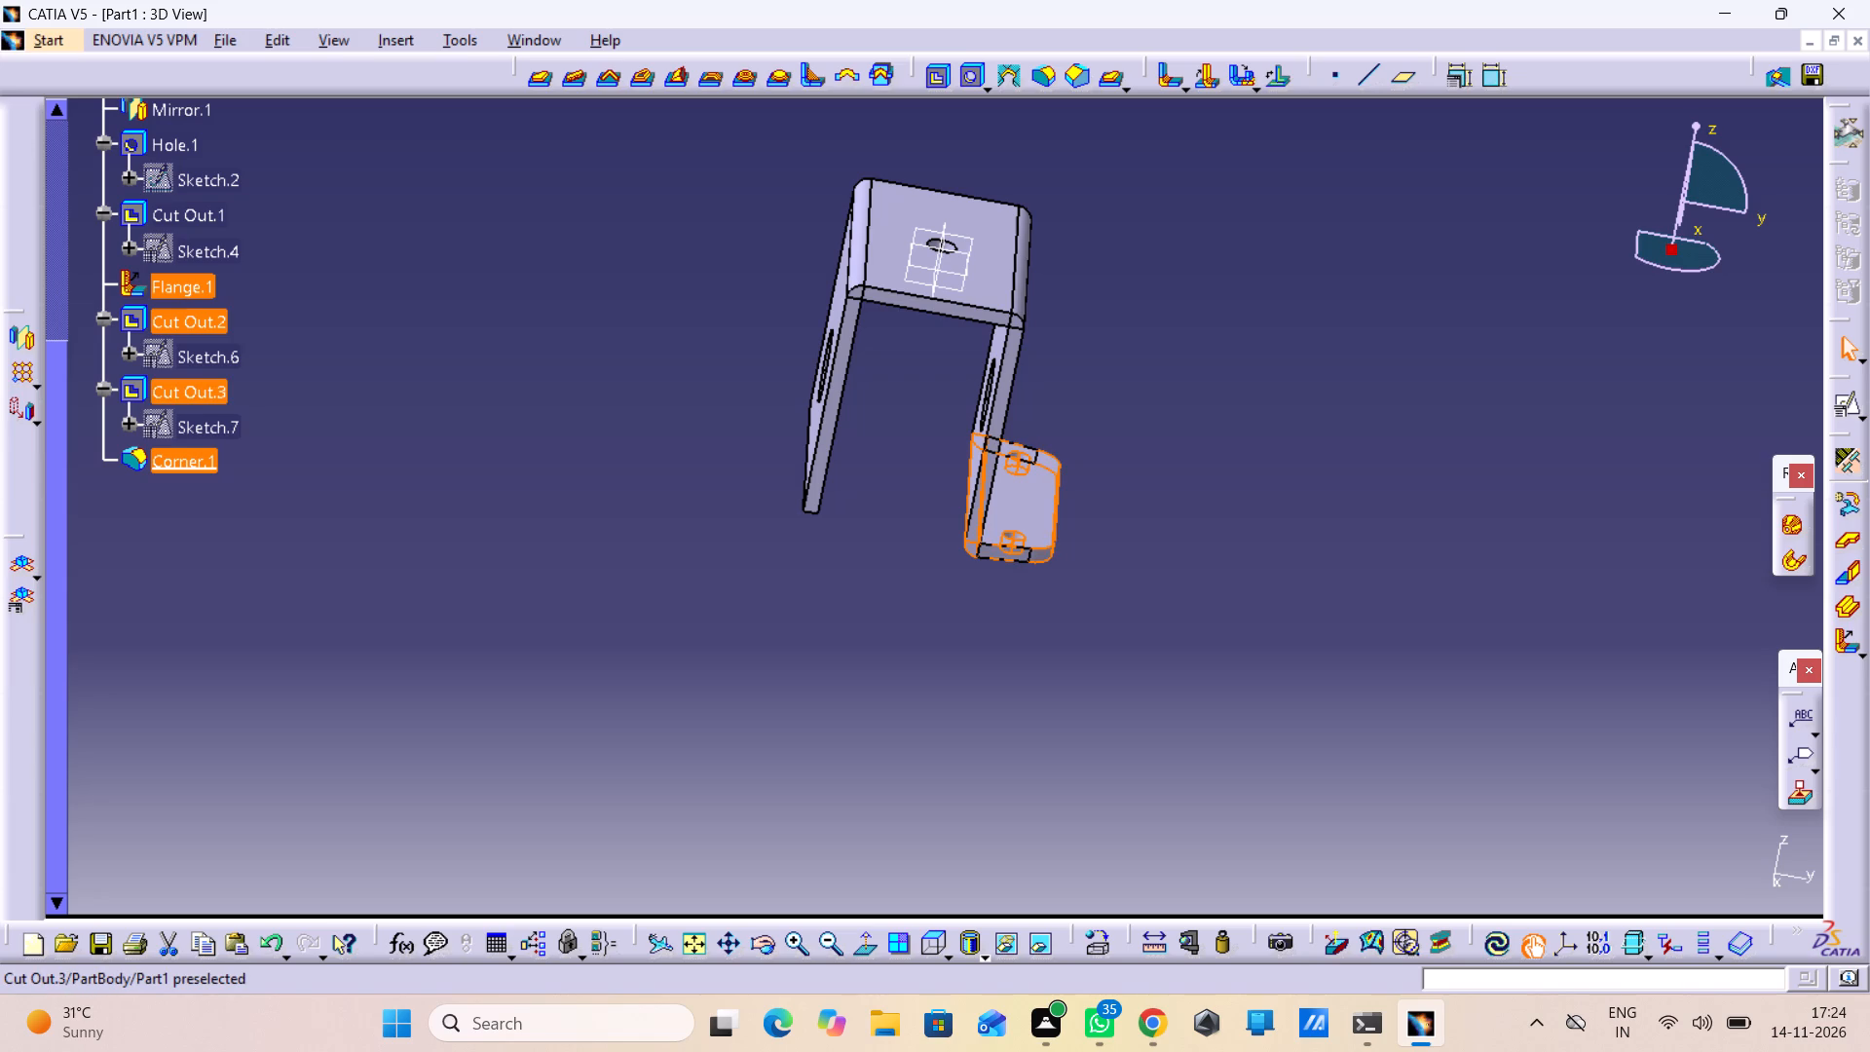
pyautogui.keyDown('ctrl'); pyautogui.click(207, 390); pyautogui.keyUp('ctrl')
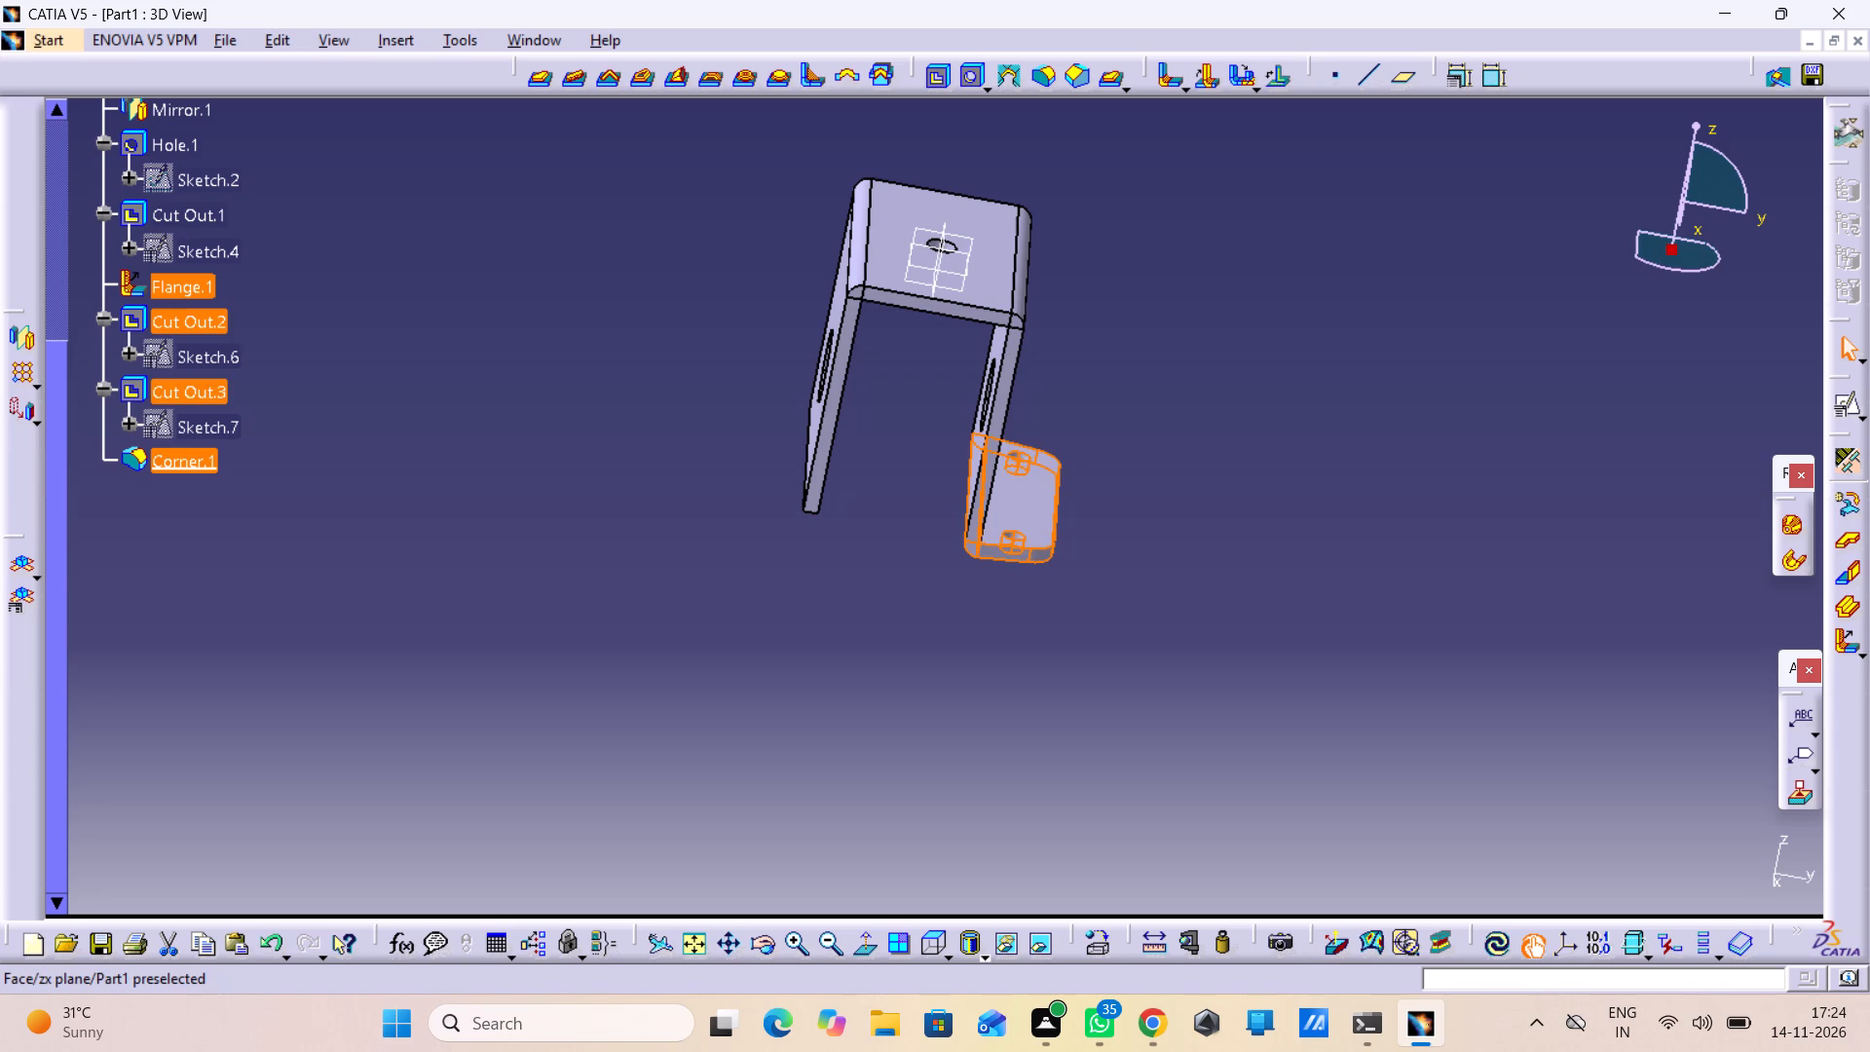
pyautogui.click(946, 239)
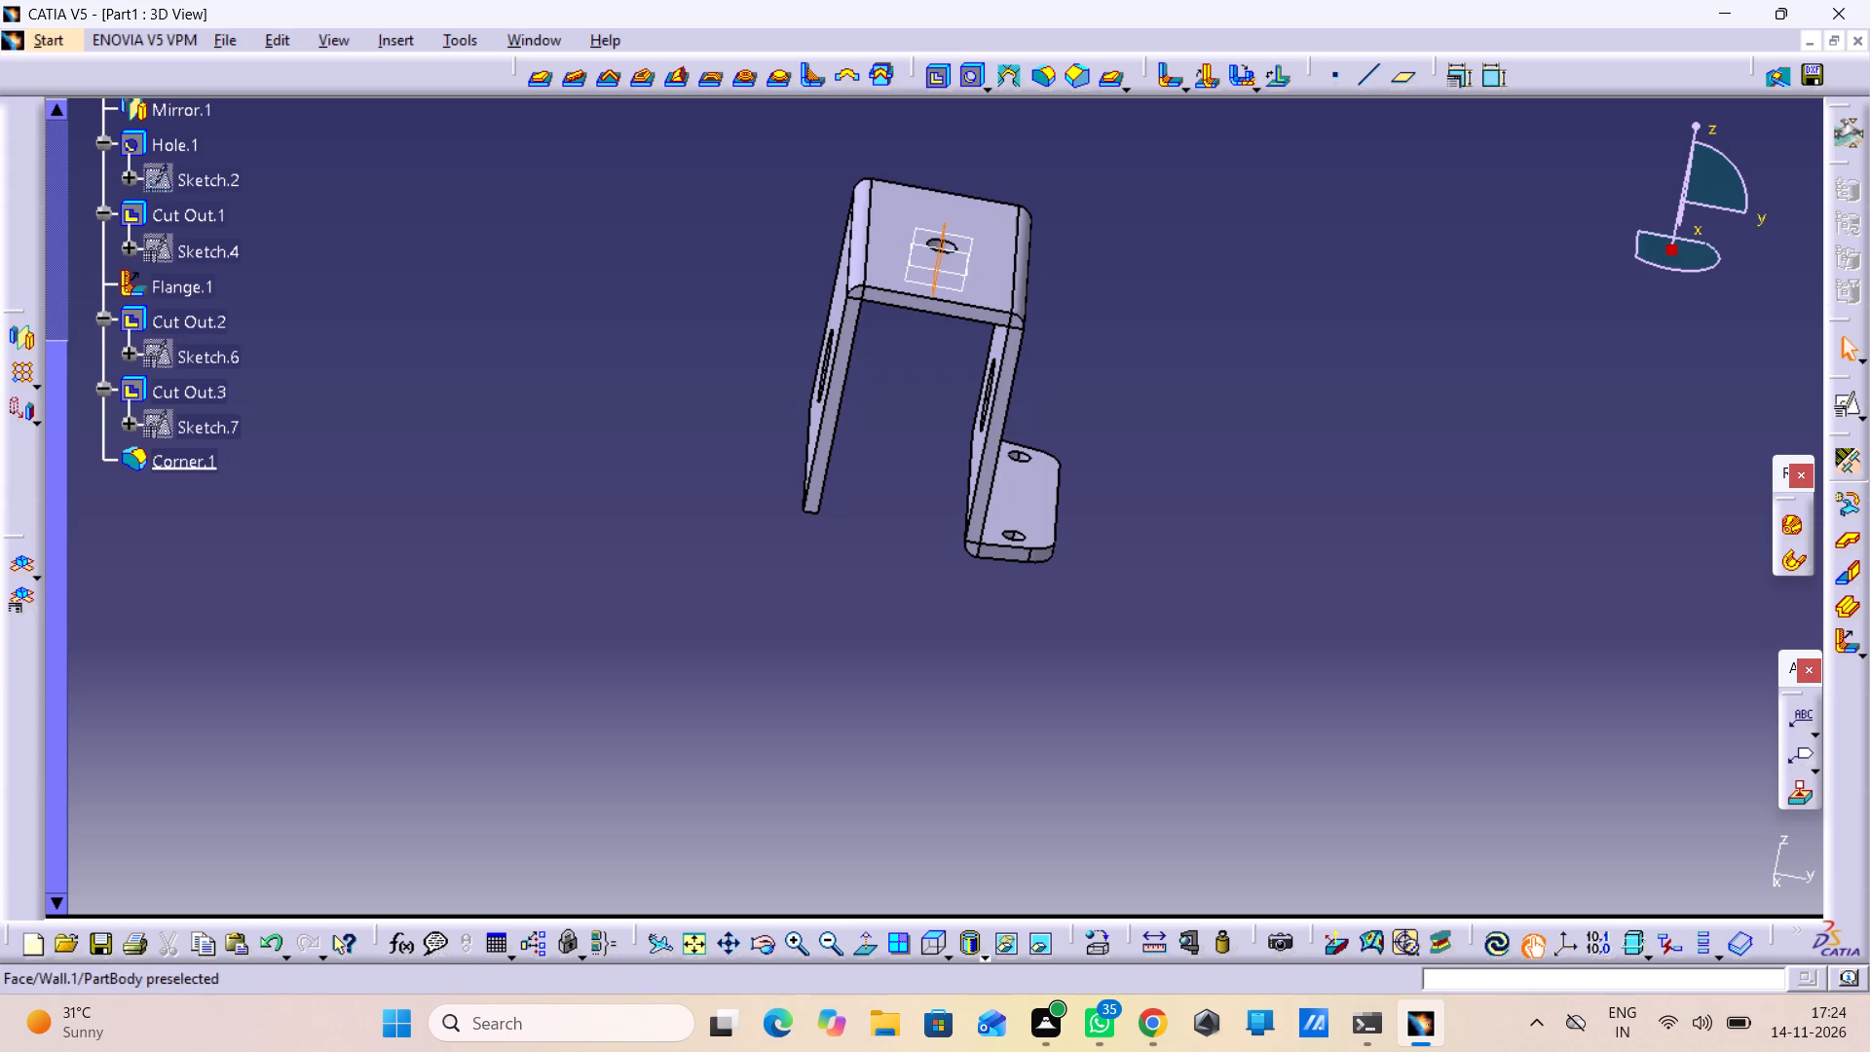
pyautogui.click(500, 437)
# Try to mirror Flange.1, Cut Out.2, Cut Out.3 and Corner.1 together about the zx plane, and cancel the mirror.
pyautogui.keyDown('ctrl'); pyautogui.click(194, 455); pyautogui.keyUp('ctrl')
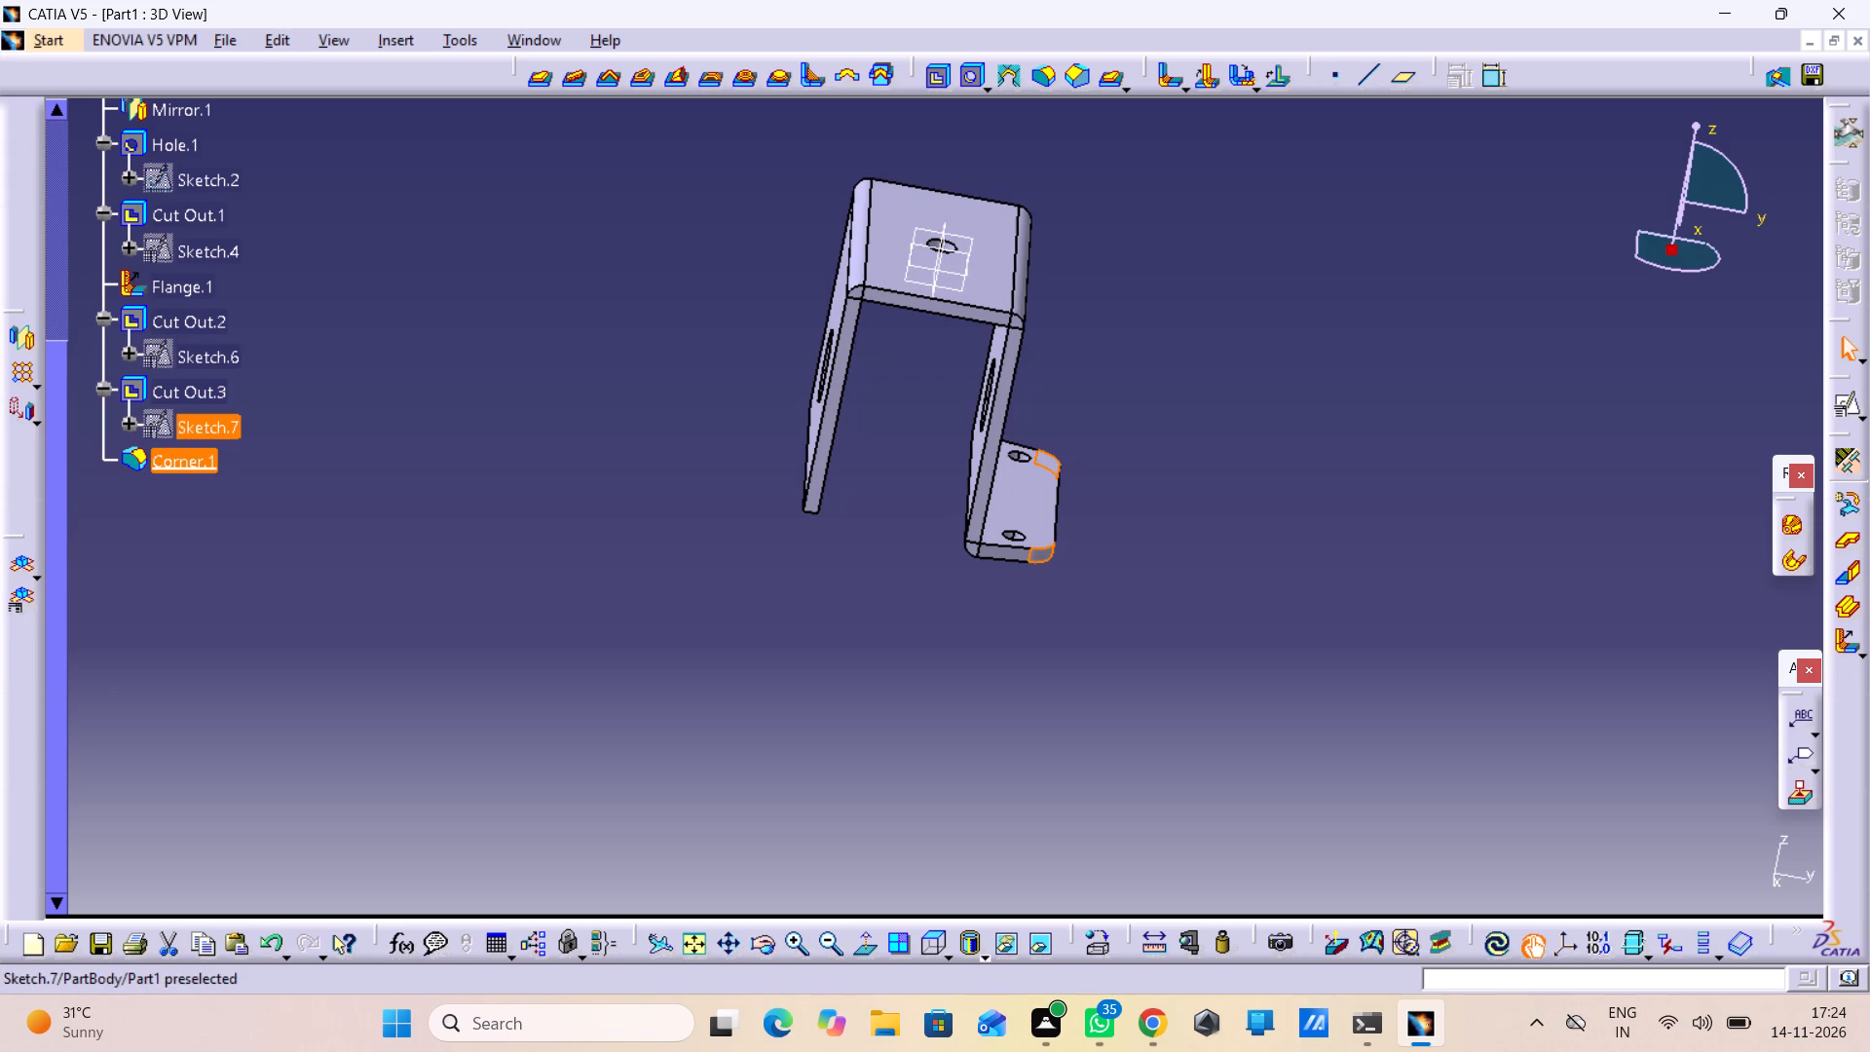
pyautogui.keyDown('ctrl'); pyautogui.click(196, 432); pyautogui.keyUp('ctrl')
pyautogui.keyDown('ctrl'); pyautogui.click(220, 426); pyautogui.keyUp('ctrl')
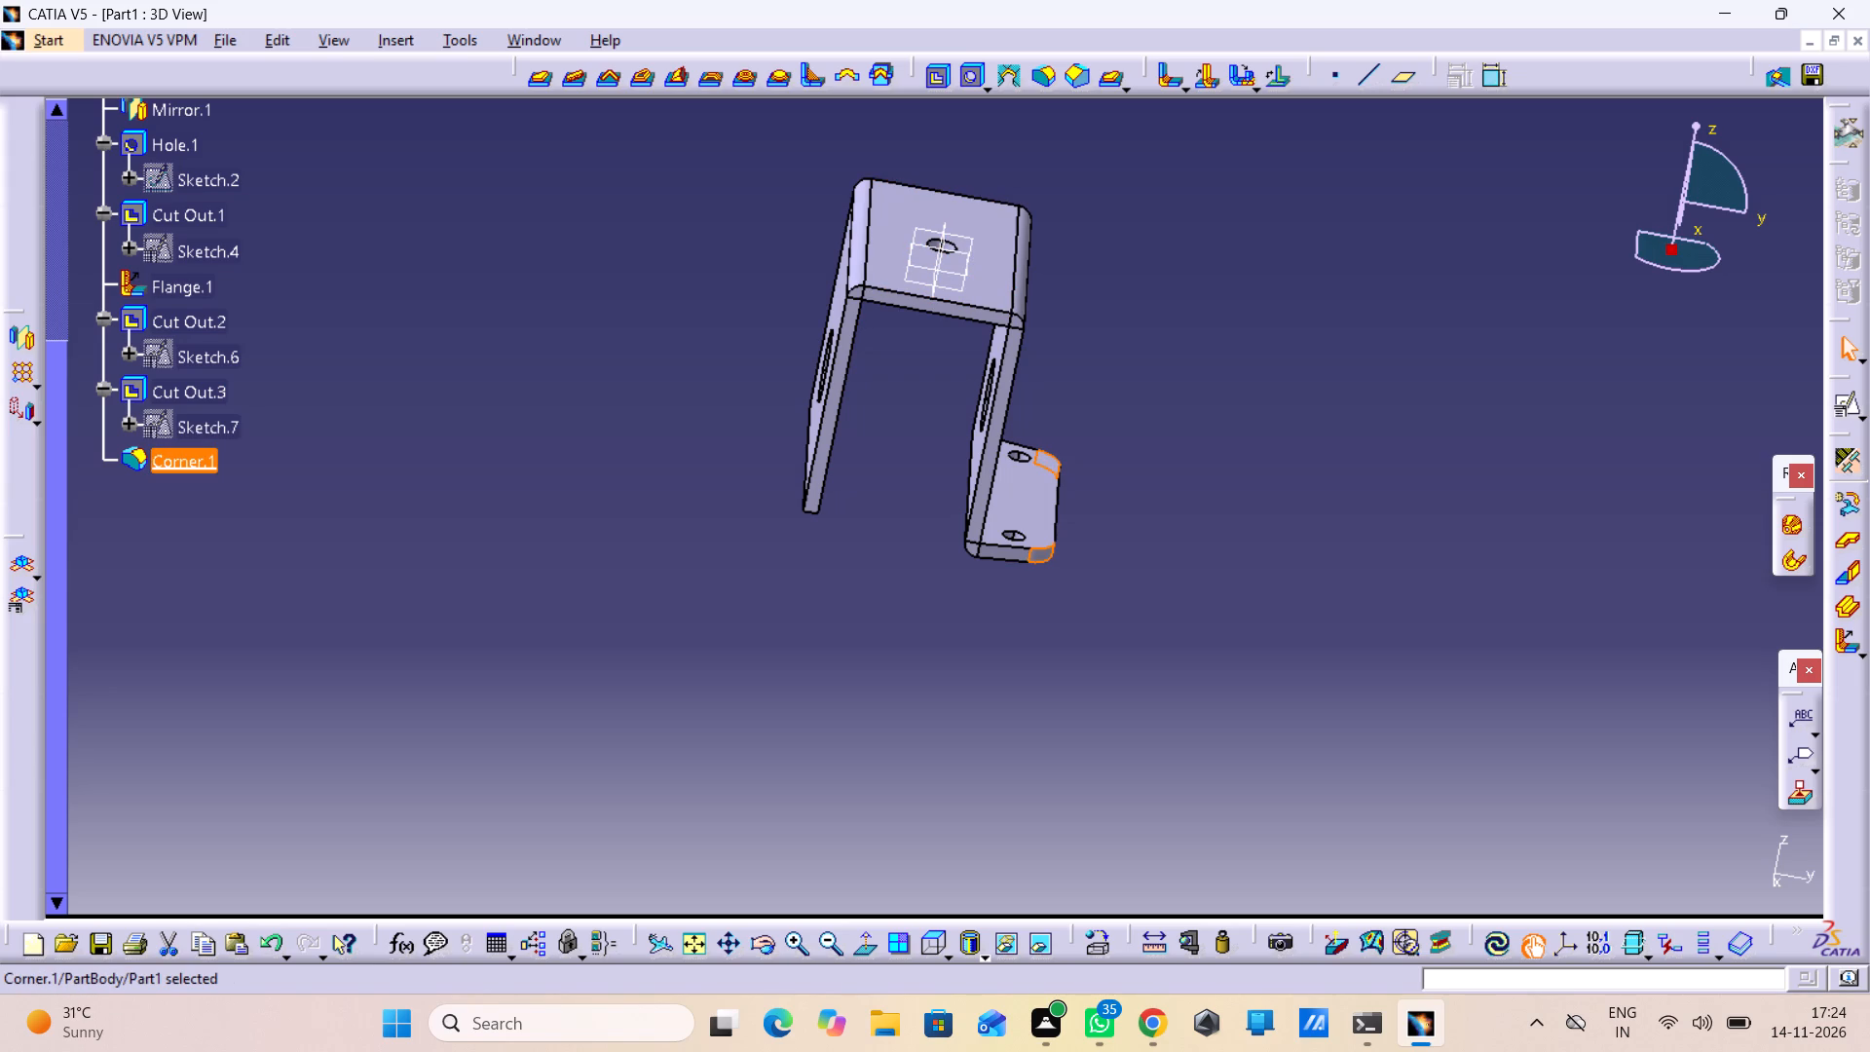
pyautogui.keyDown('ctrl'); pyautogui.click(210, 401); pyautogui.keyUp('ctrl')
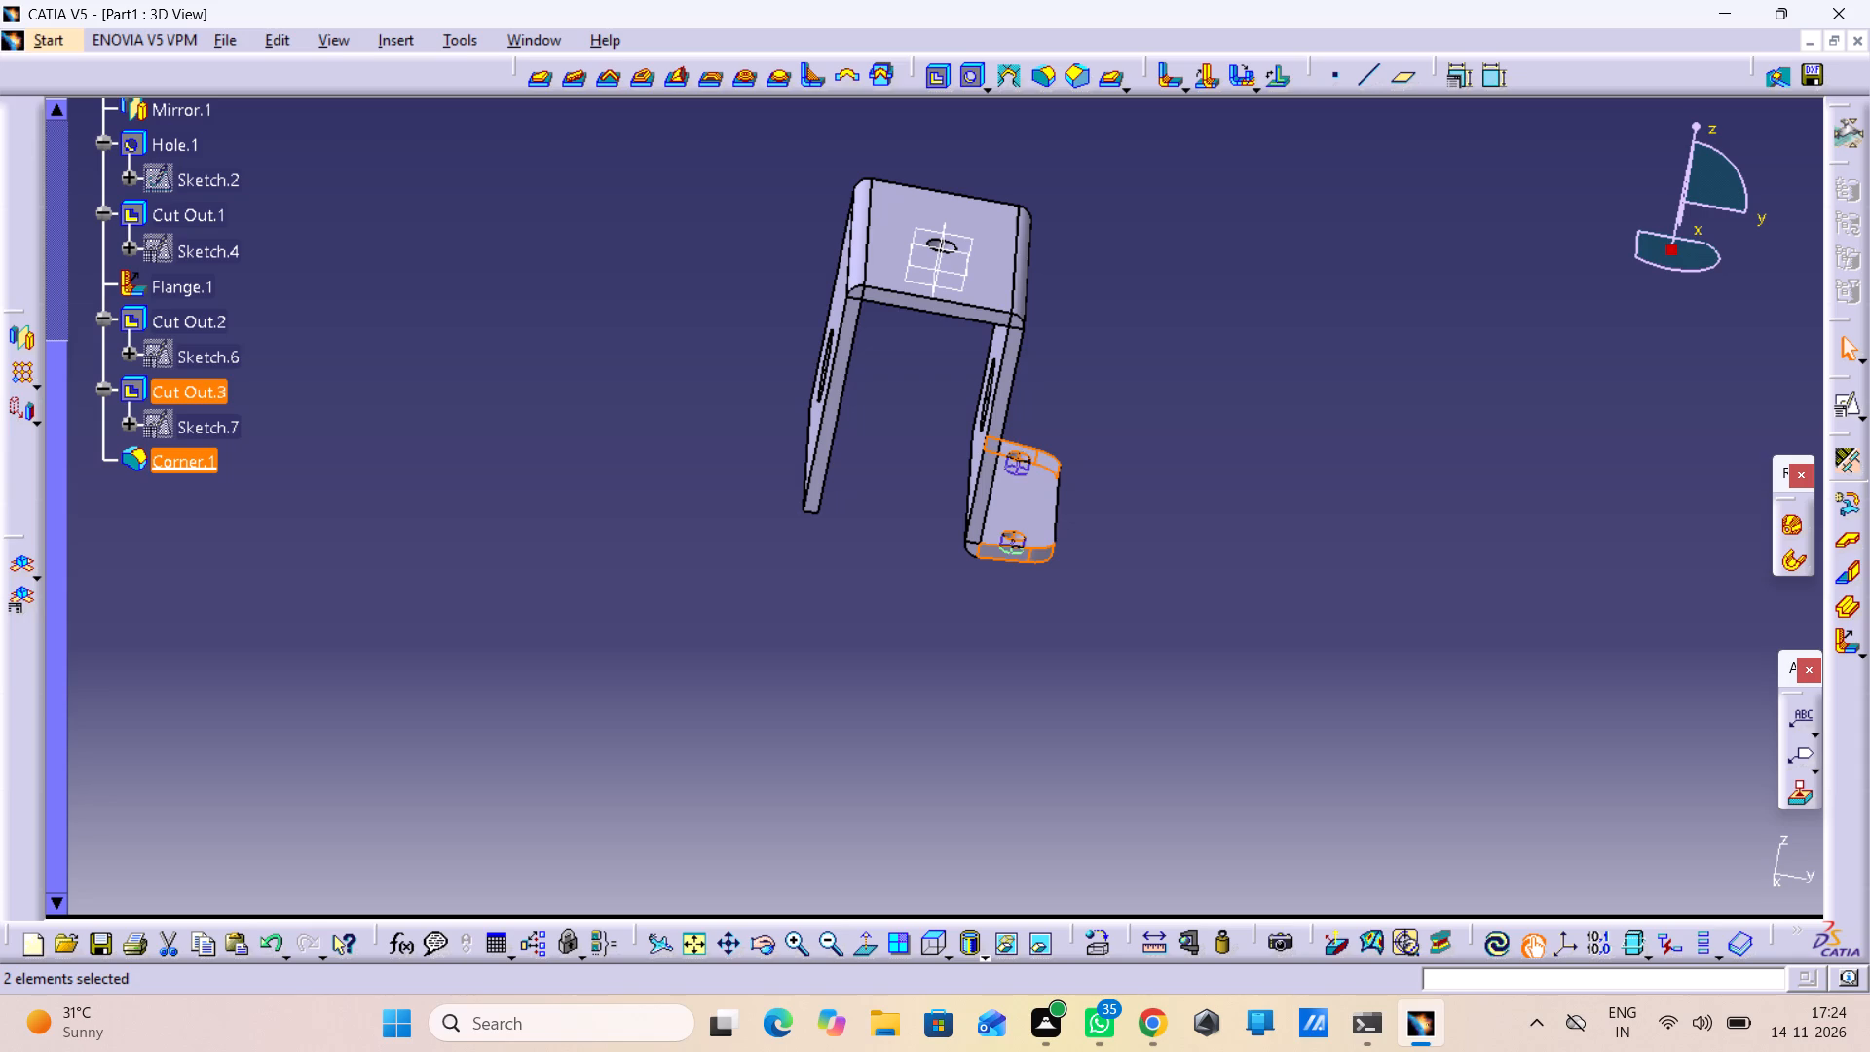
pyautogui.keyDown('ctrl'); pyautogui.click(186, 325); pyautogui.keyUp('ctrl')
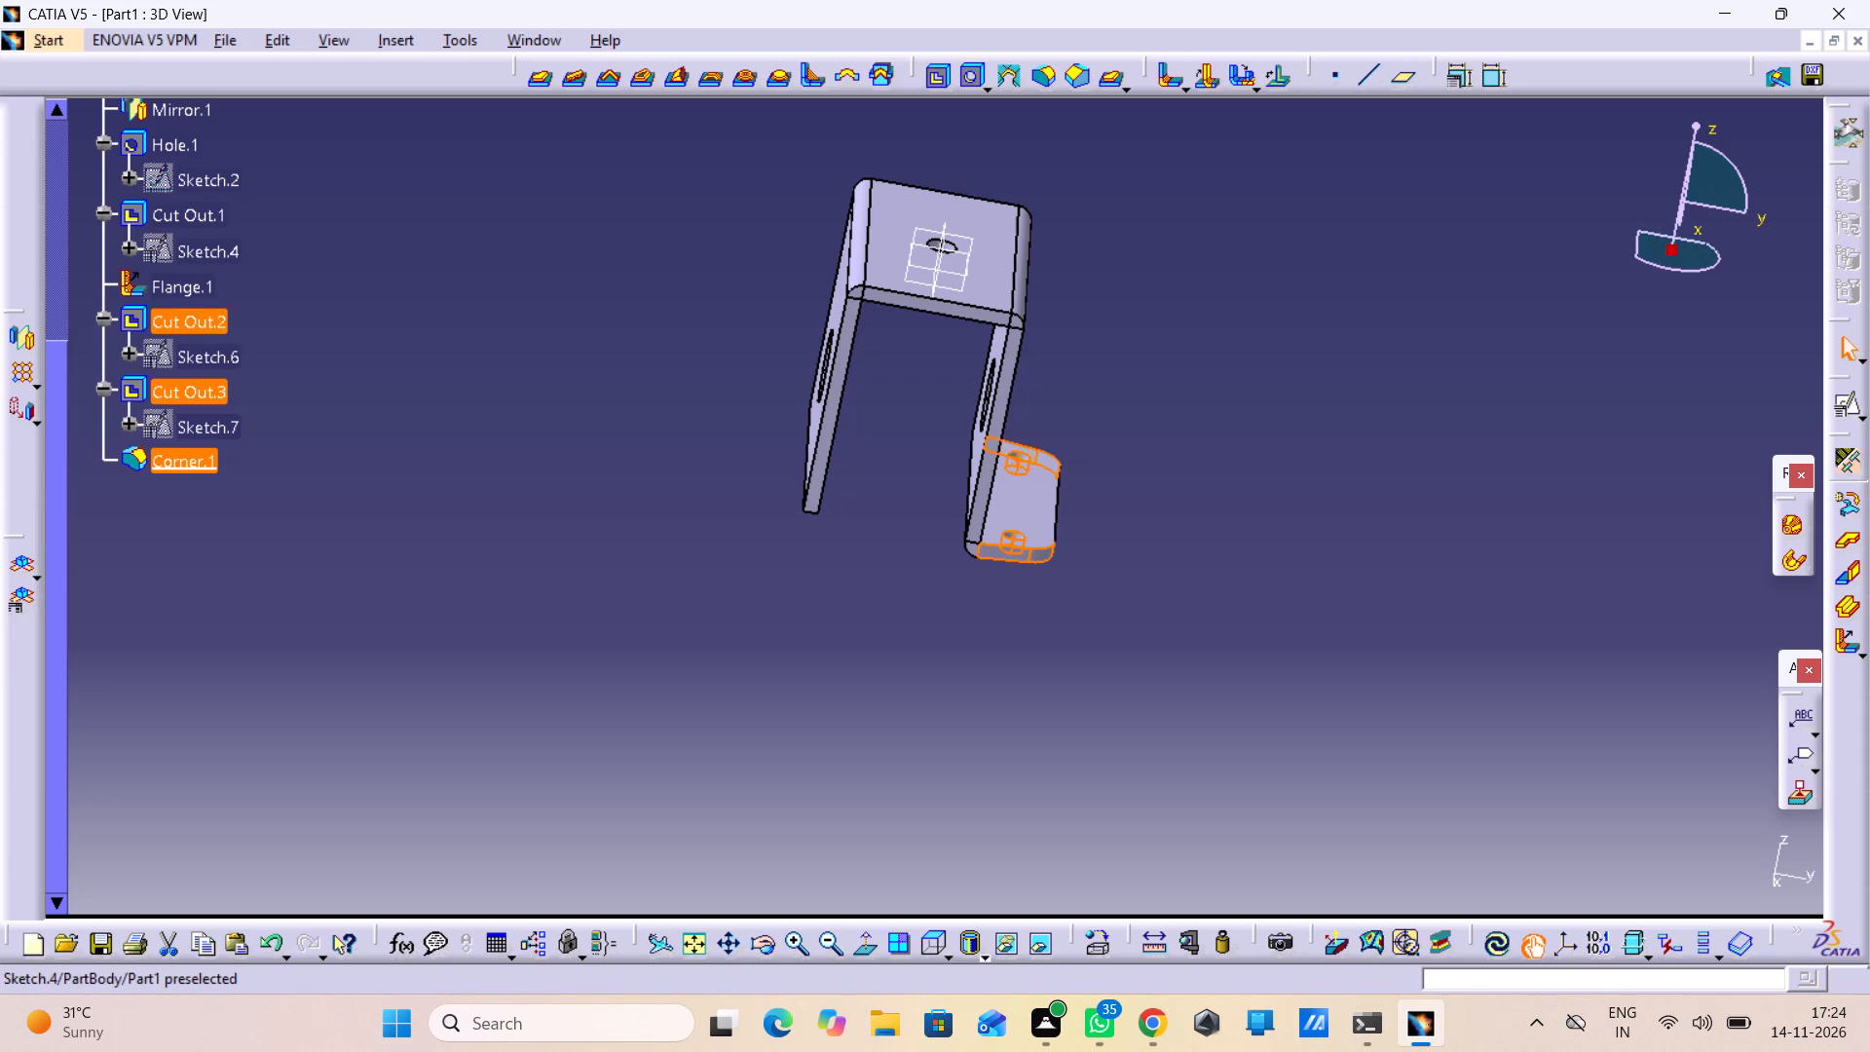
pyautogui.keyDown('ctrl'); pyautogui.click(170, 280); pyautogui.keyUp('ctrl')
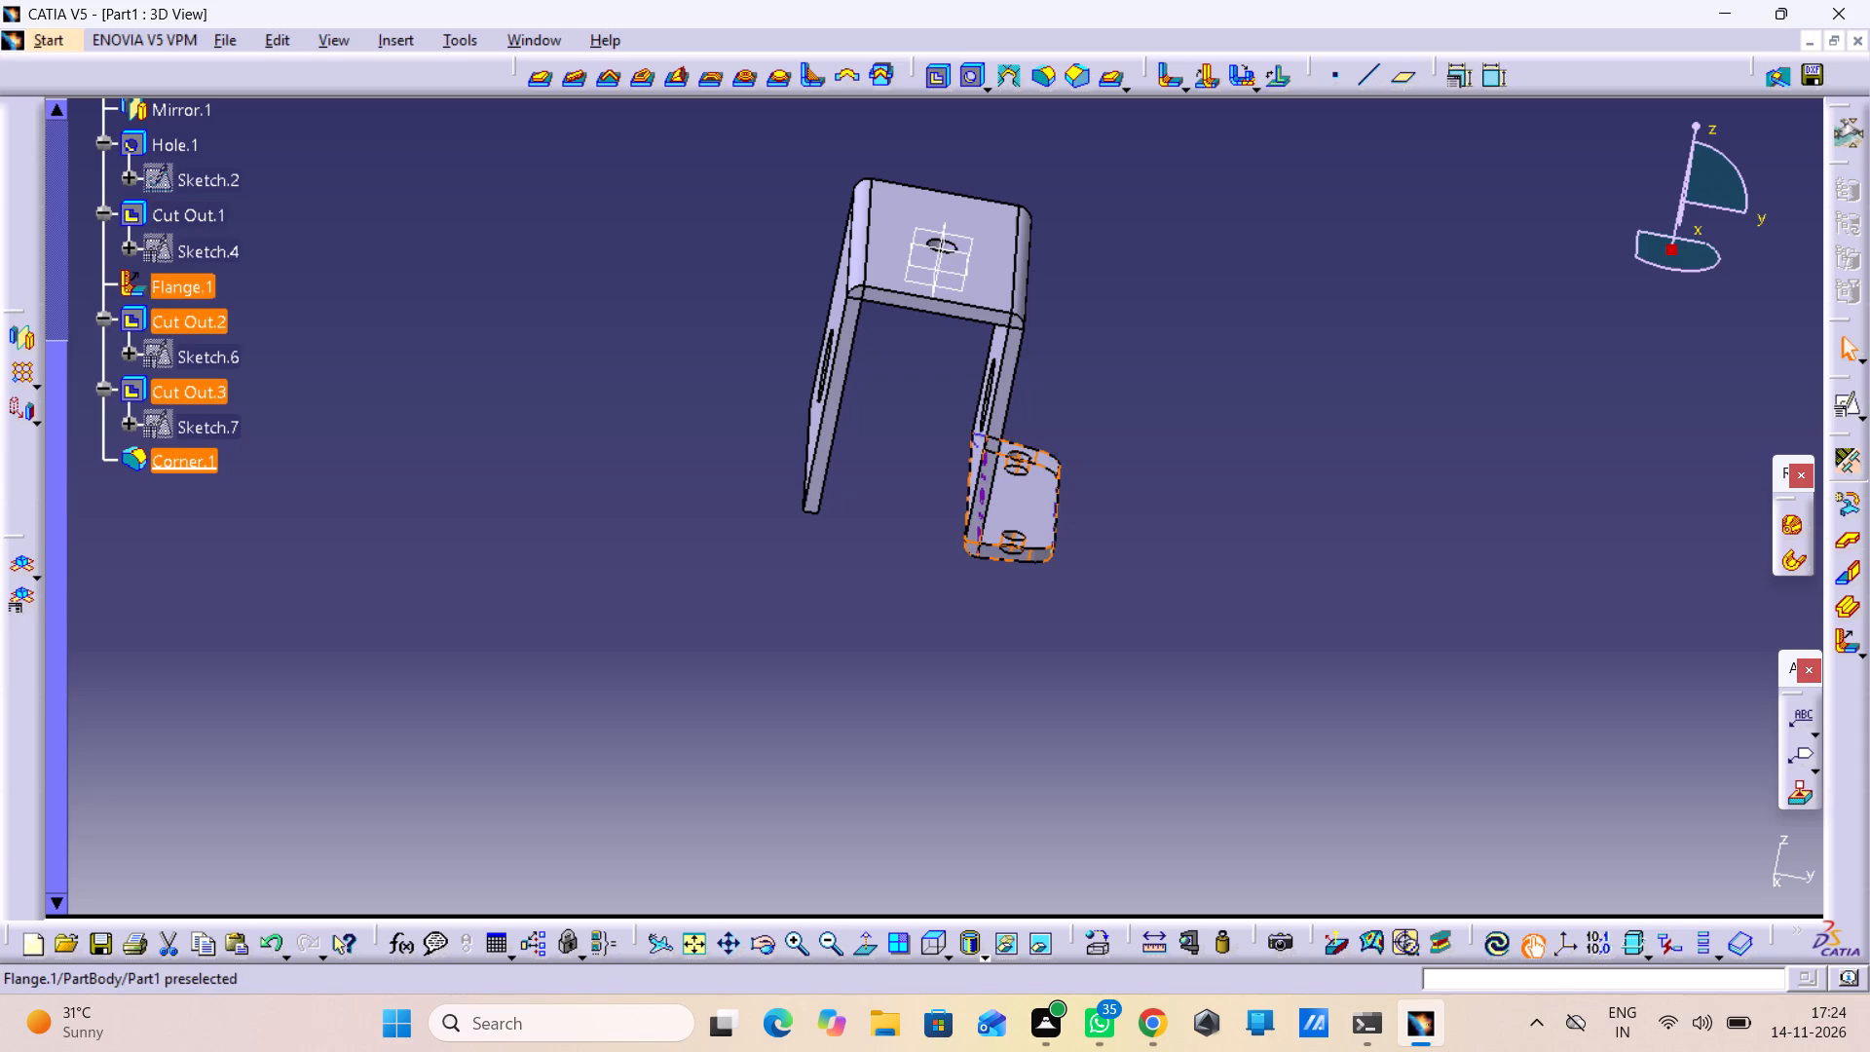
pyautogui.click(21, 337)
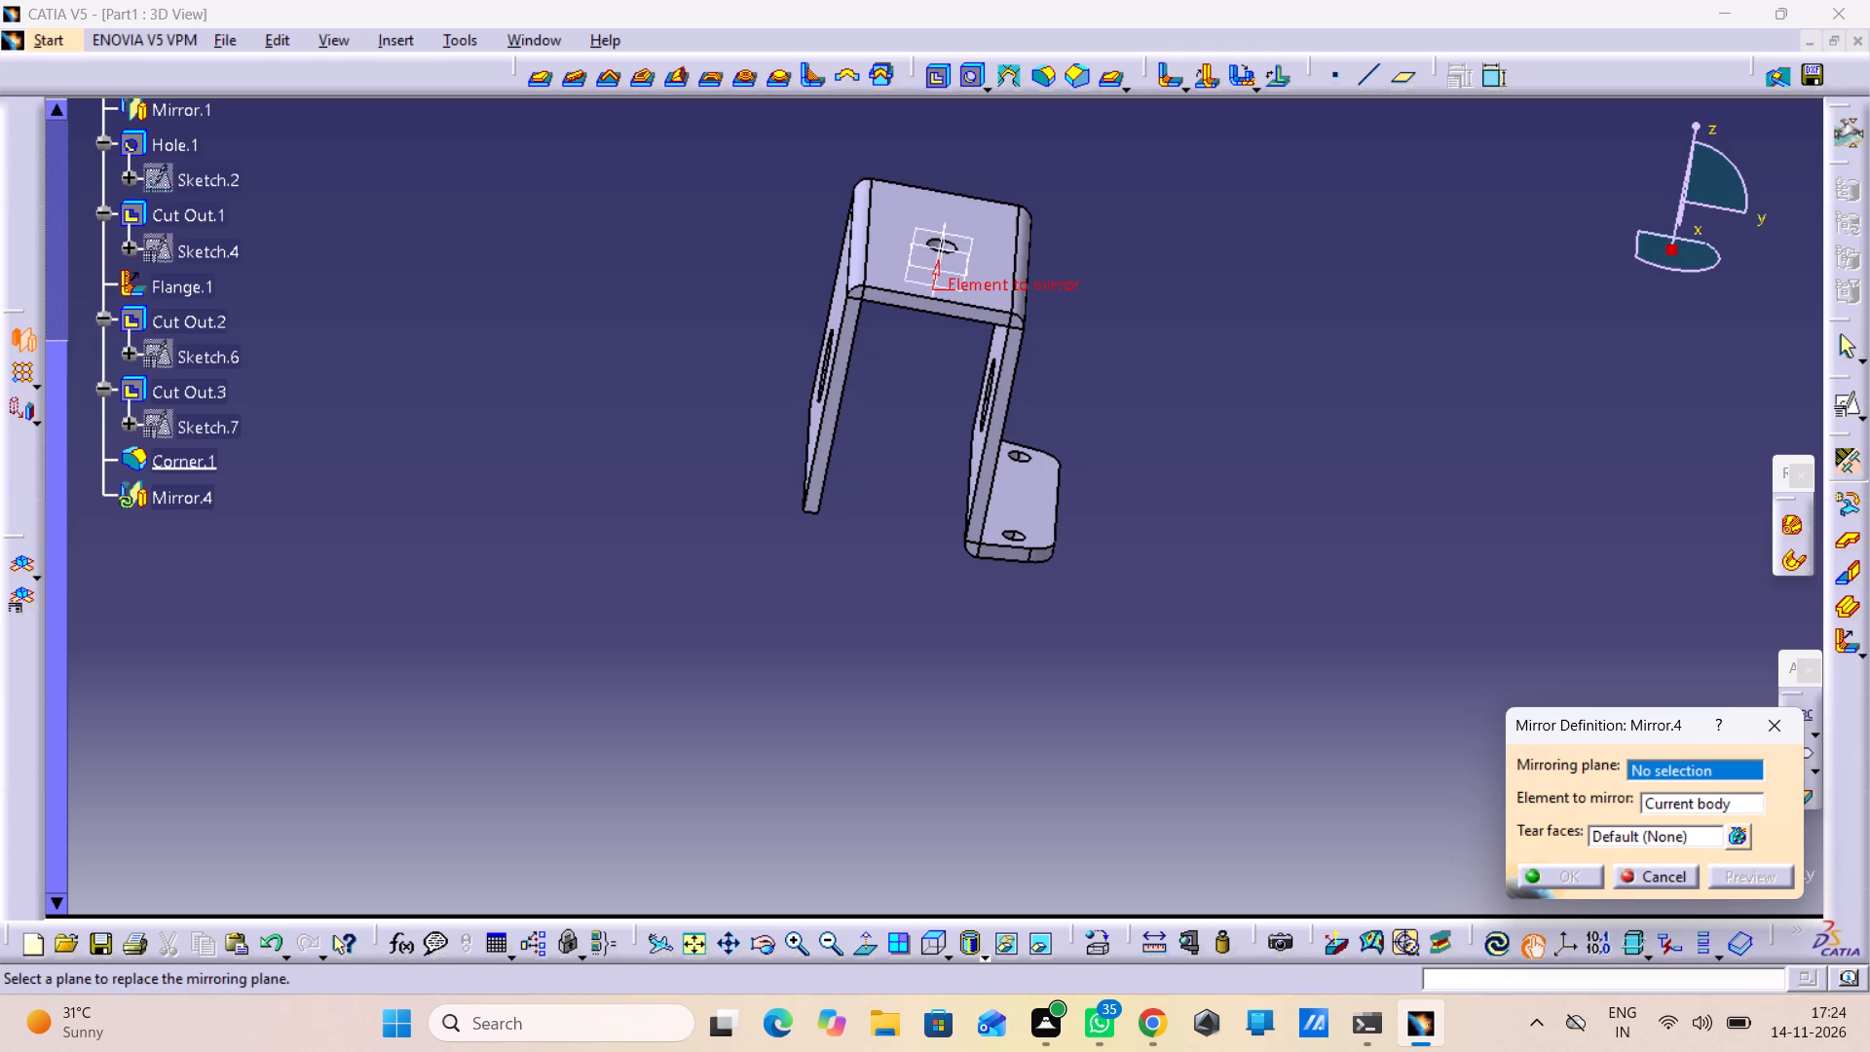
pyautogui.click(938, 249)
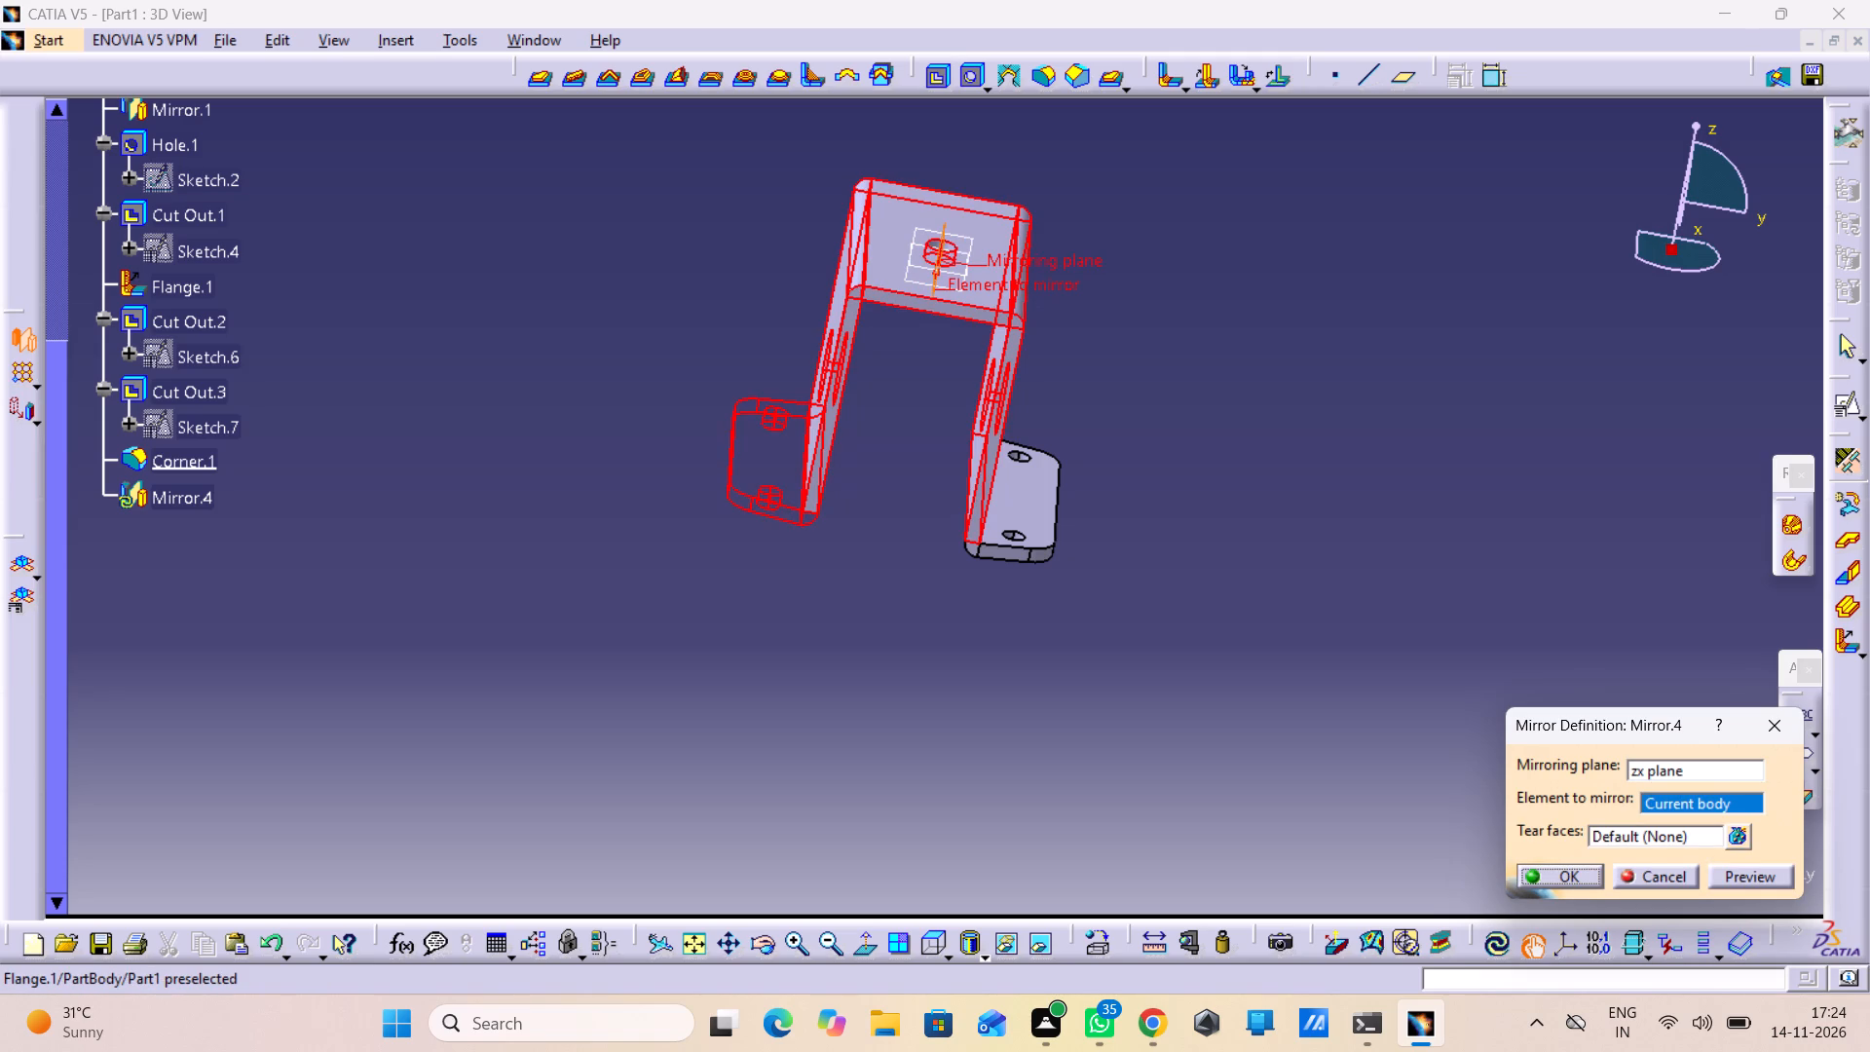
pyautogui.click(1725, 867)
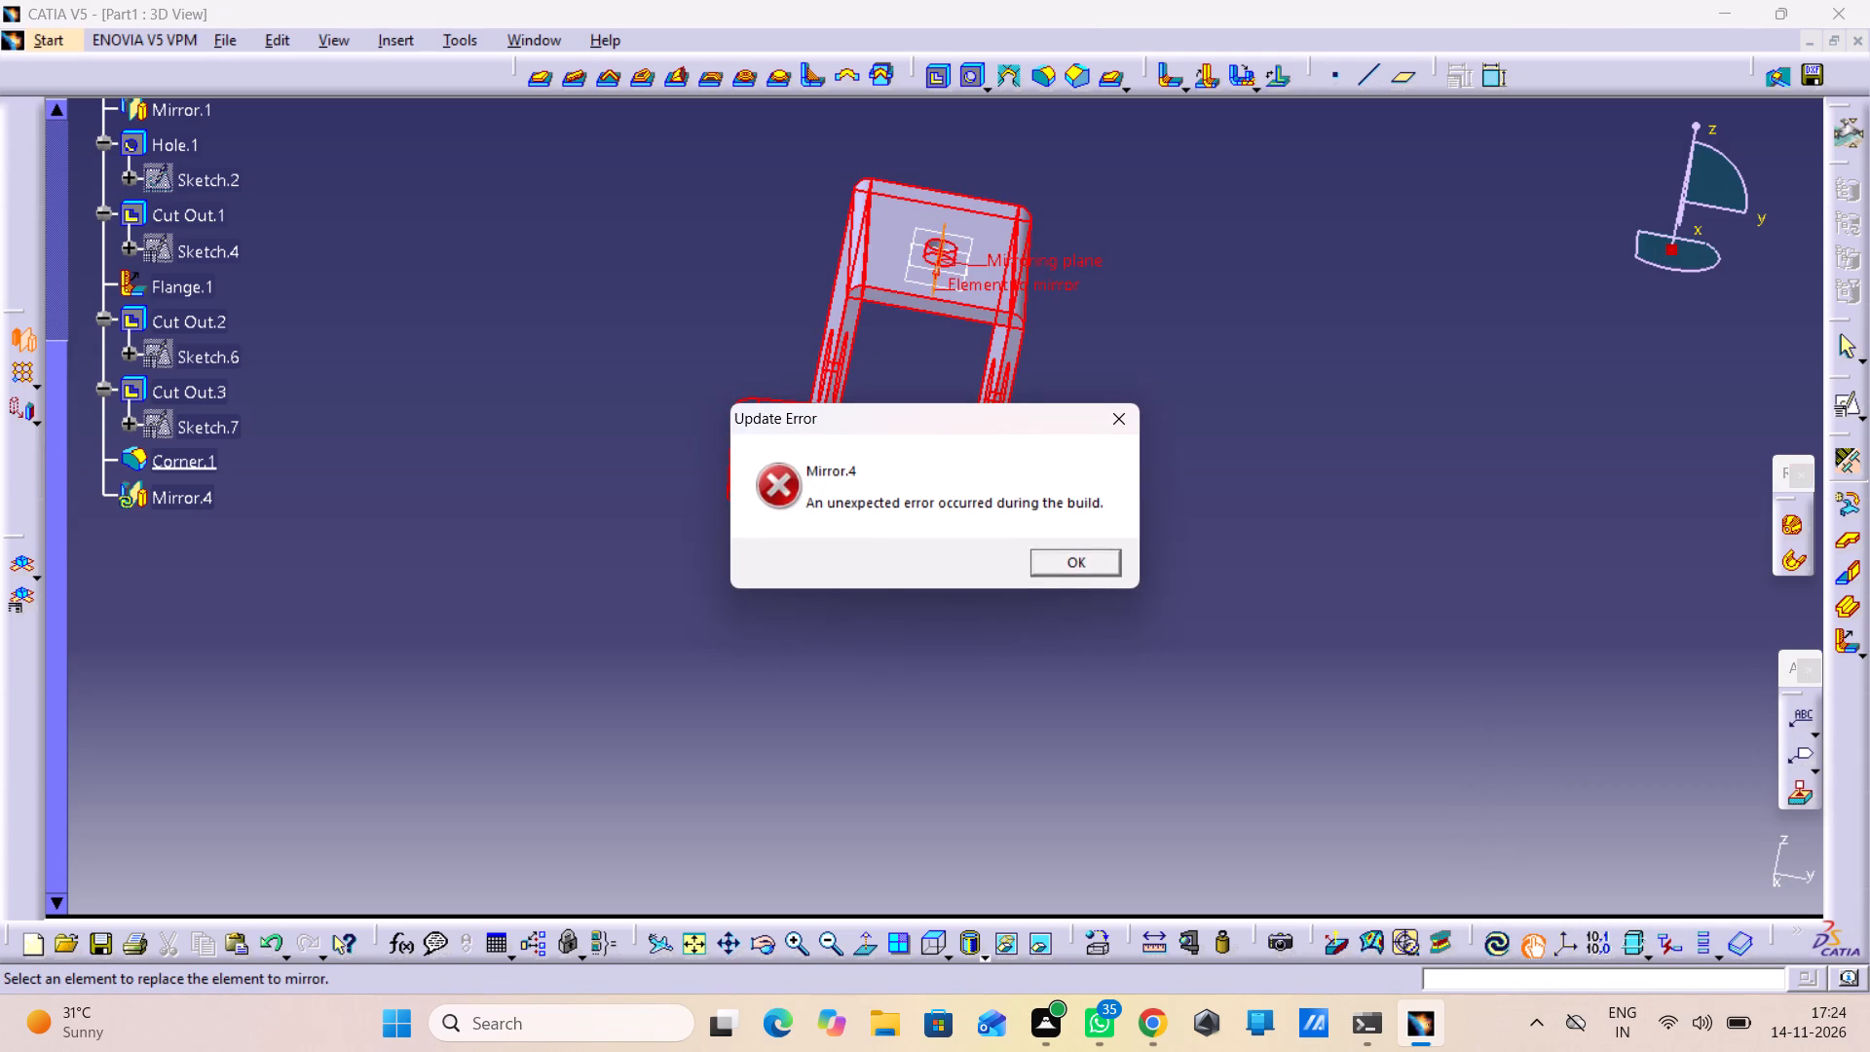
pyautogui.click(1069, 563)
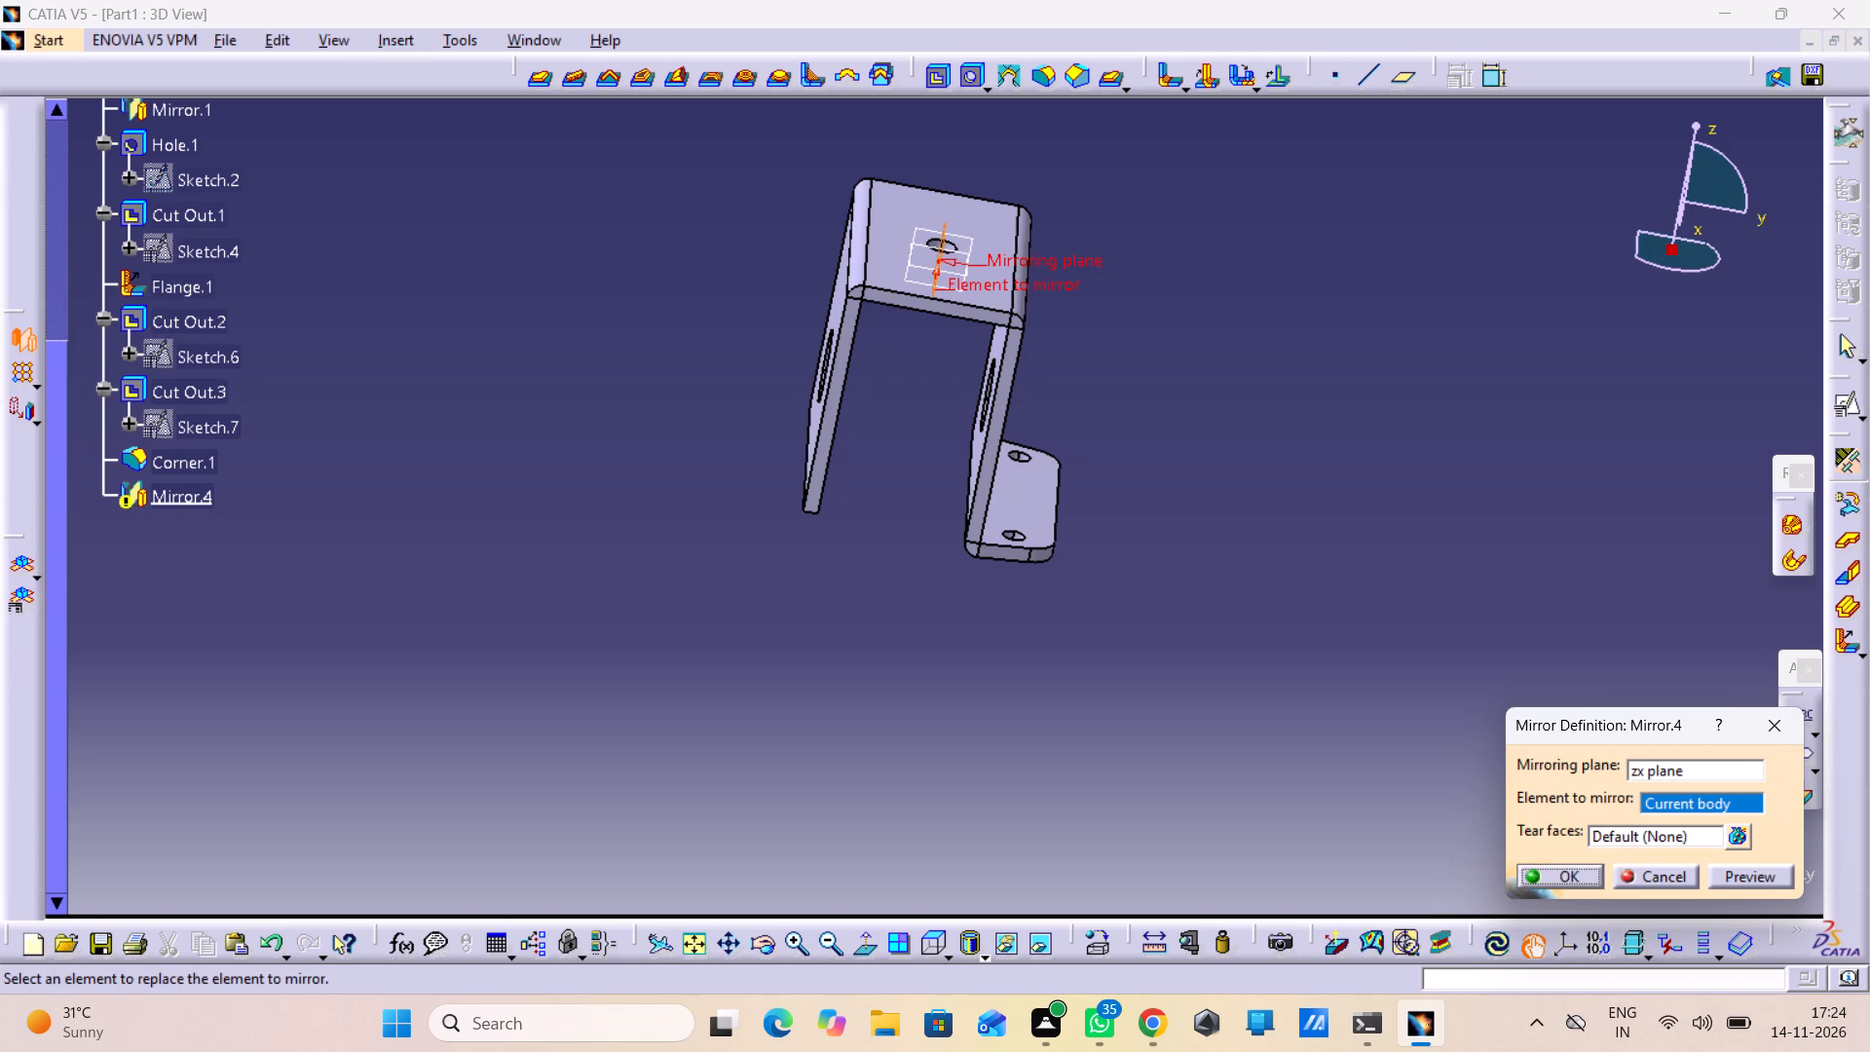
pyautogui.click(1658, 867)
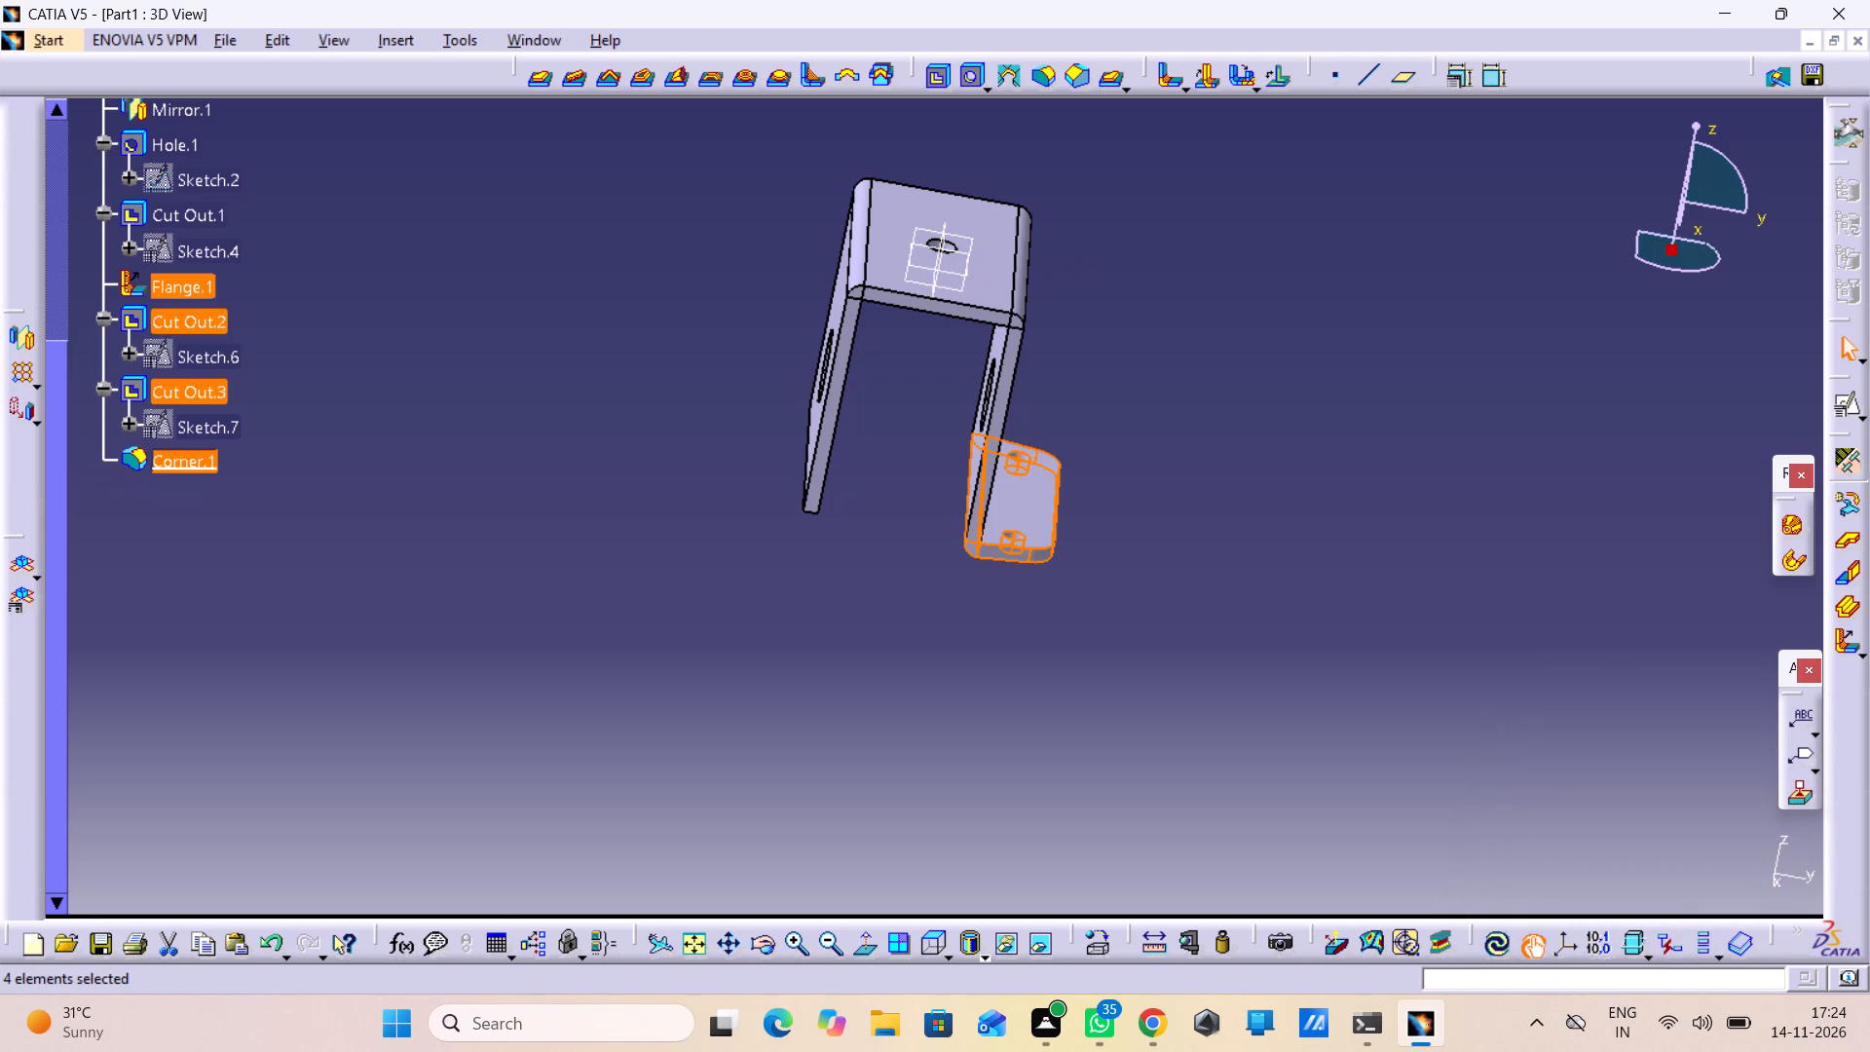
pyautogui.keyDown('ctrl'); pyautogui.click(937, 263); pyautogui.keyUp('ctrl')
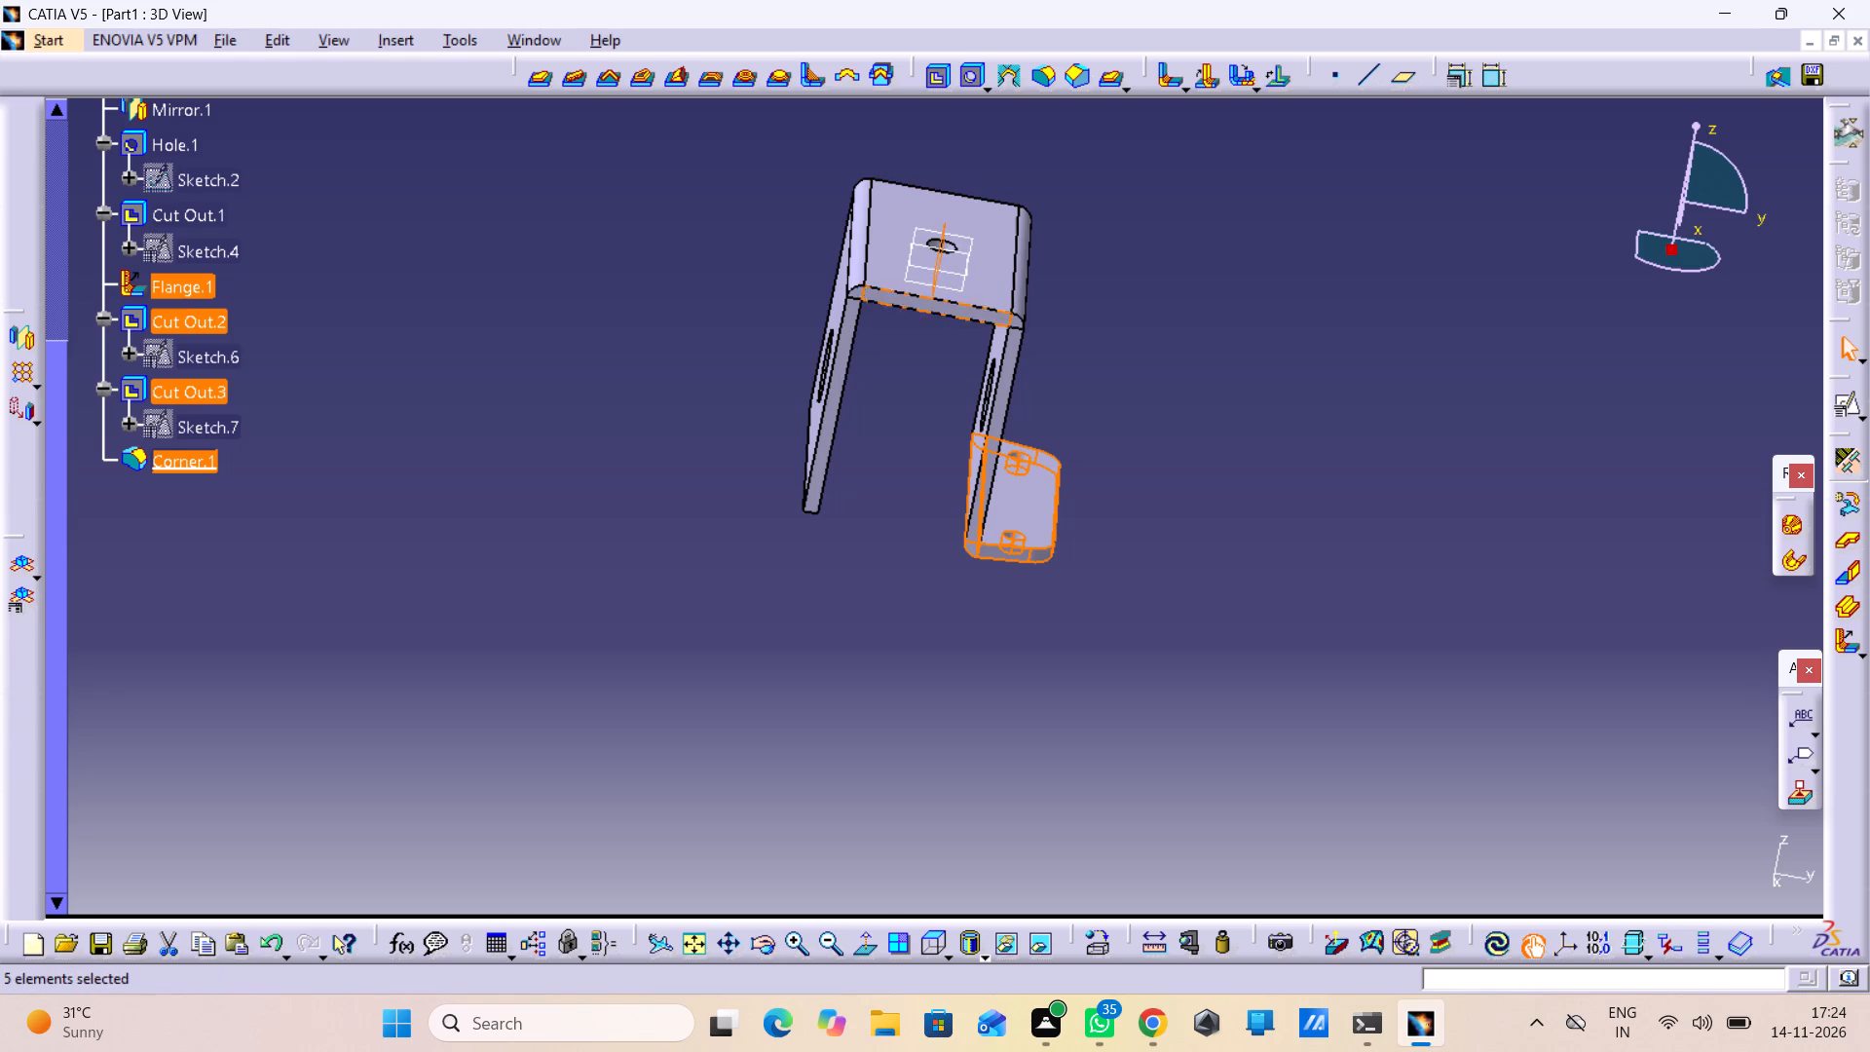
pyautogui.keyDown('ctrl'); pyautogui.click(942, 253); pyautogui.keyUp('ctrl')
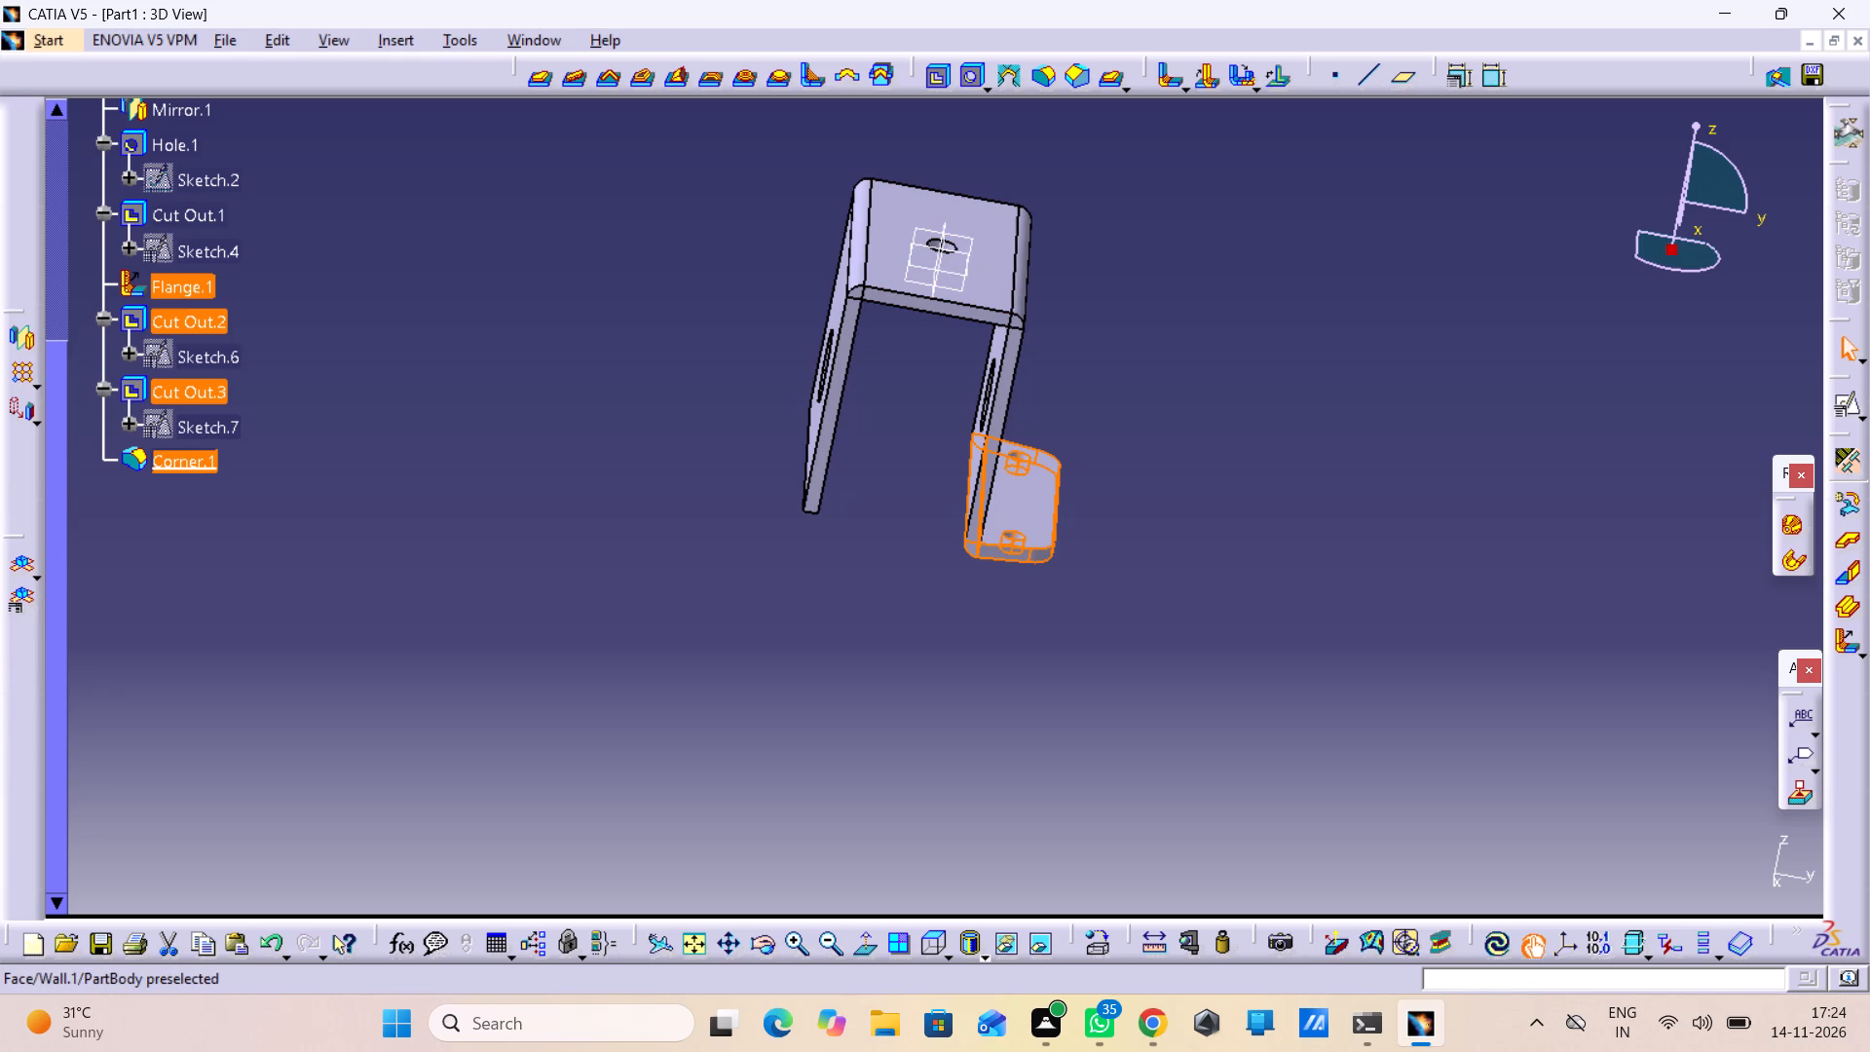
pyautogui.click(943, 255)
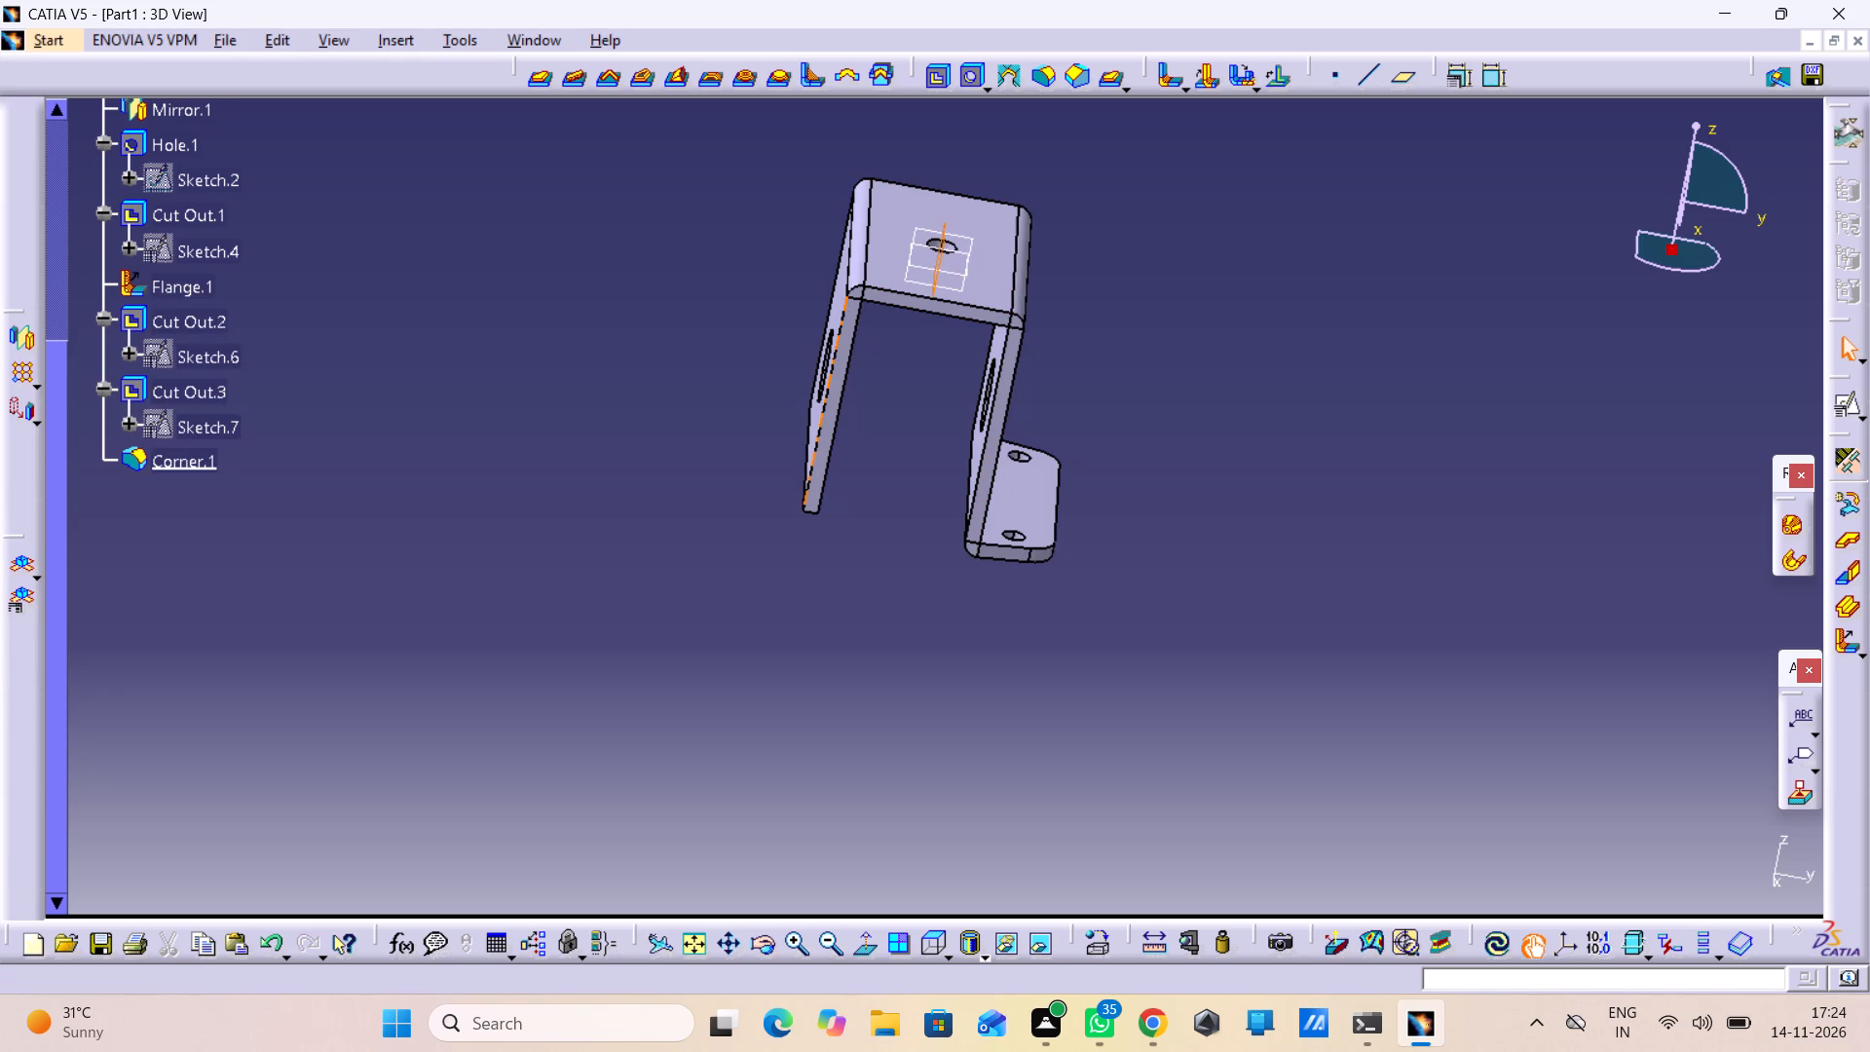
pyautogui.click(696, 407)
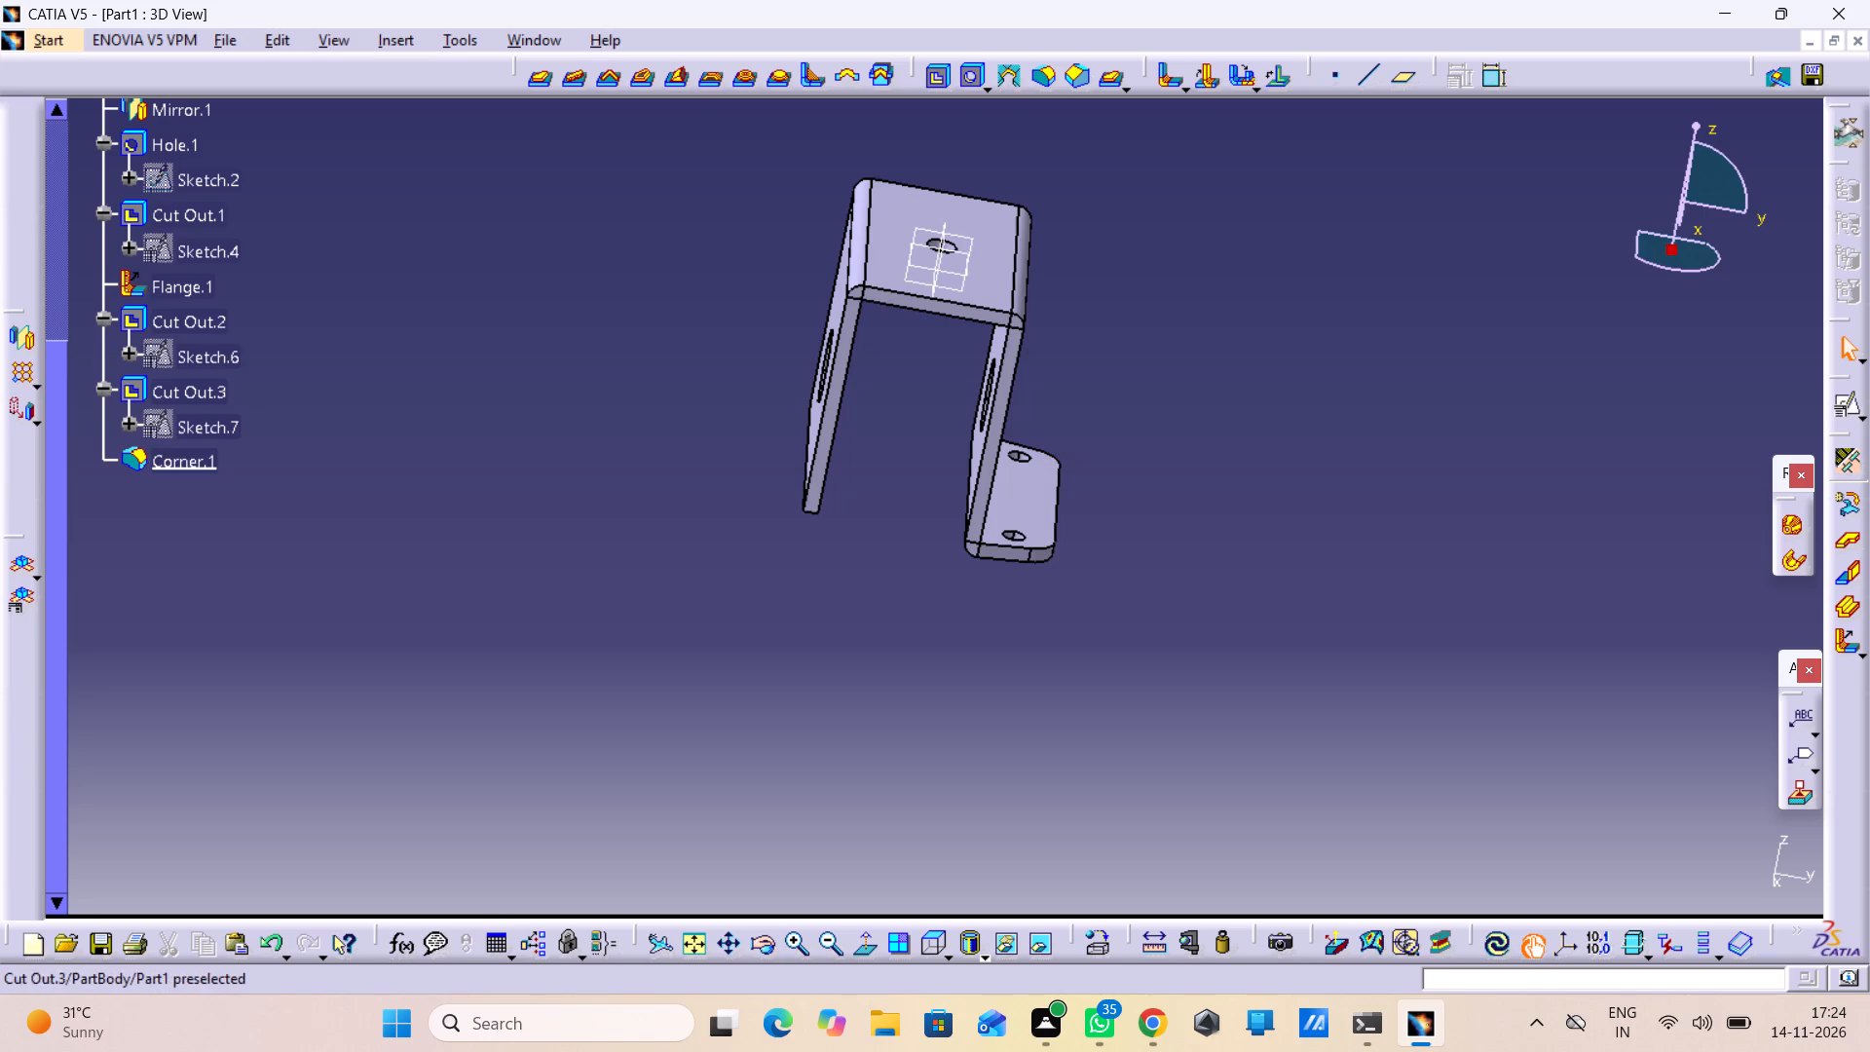
# Mirror Flange.1 alone about the zx plane onto the opposite wall.
pyautogui.keyDown('ctrl'); pyautogui.click(157, 283); pyautogui.keyUp('ctrl')
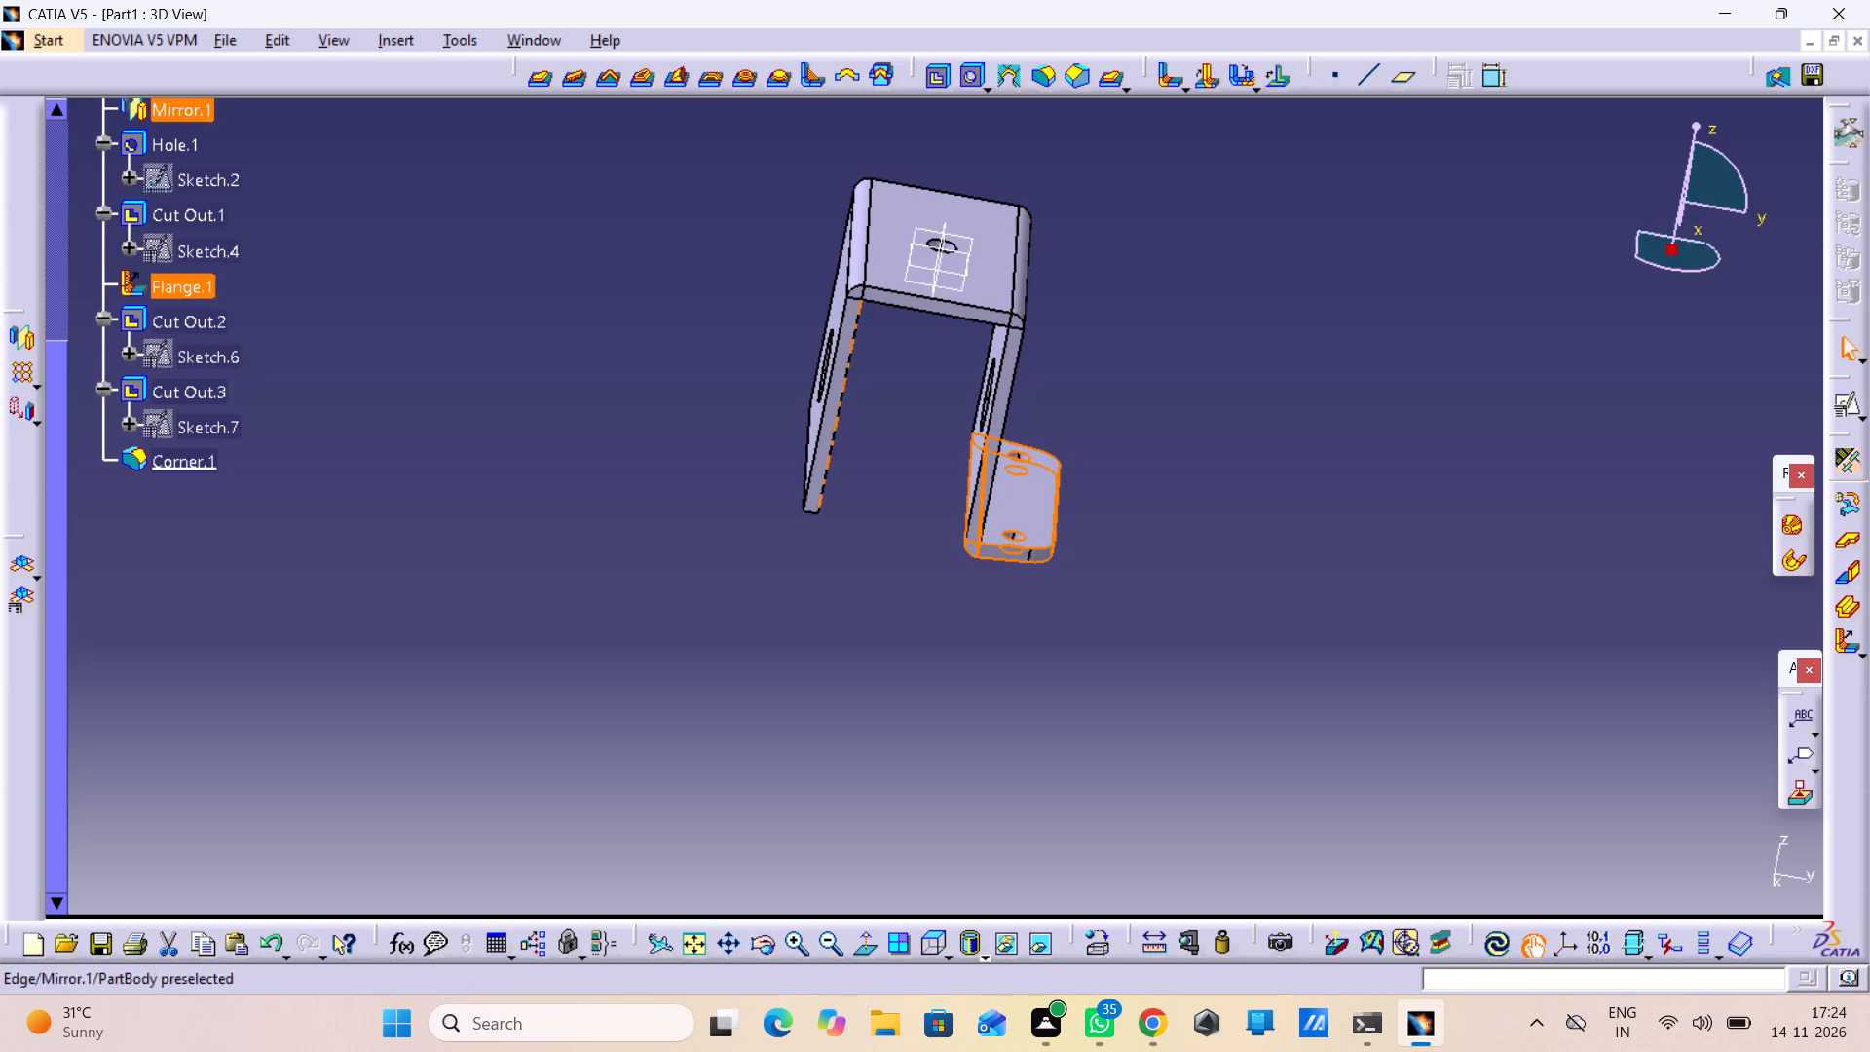
pyautogui.click(27, 332)
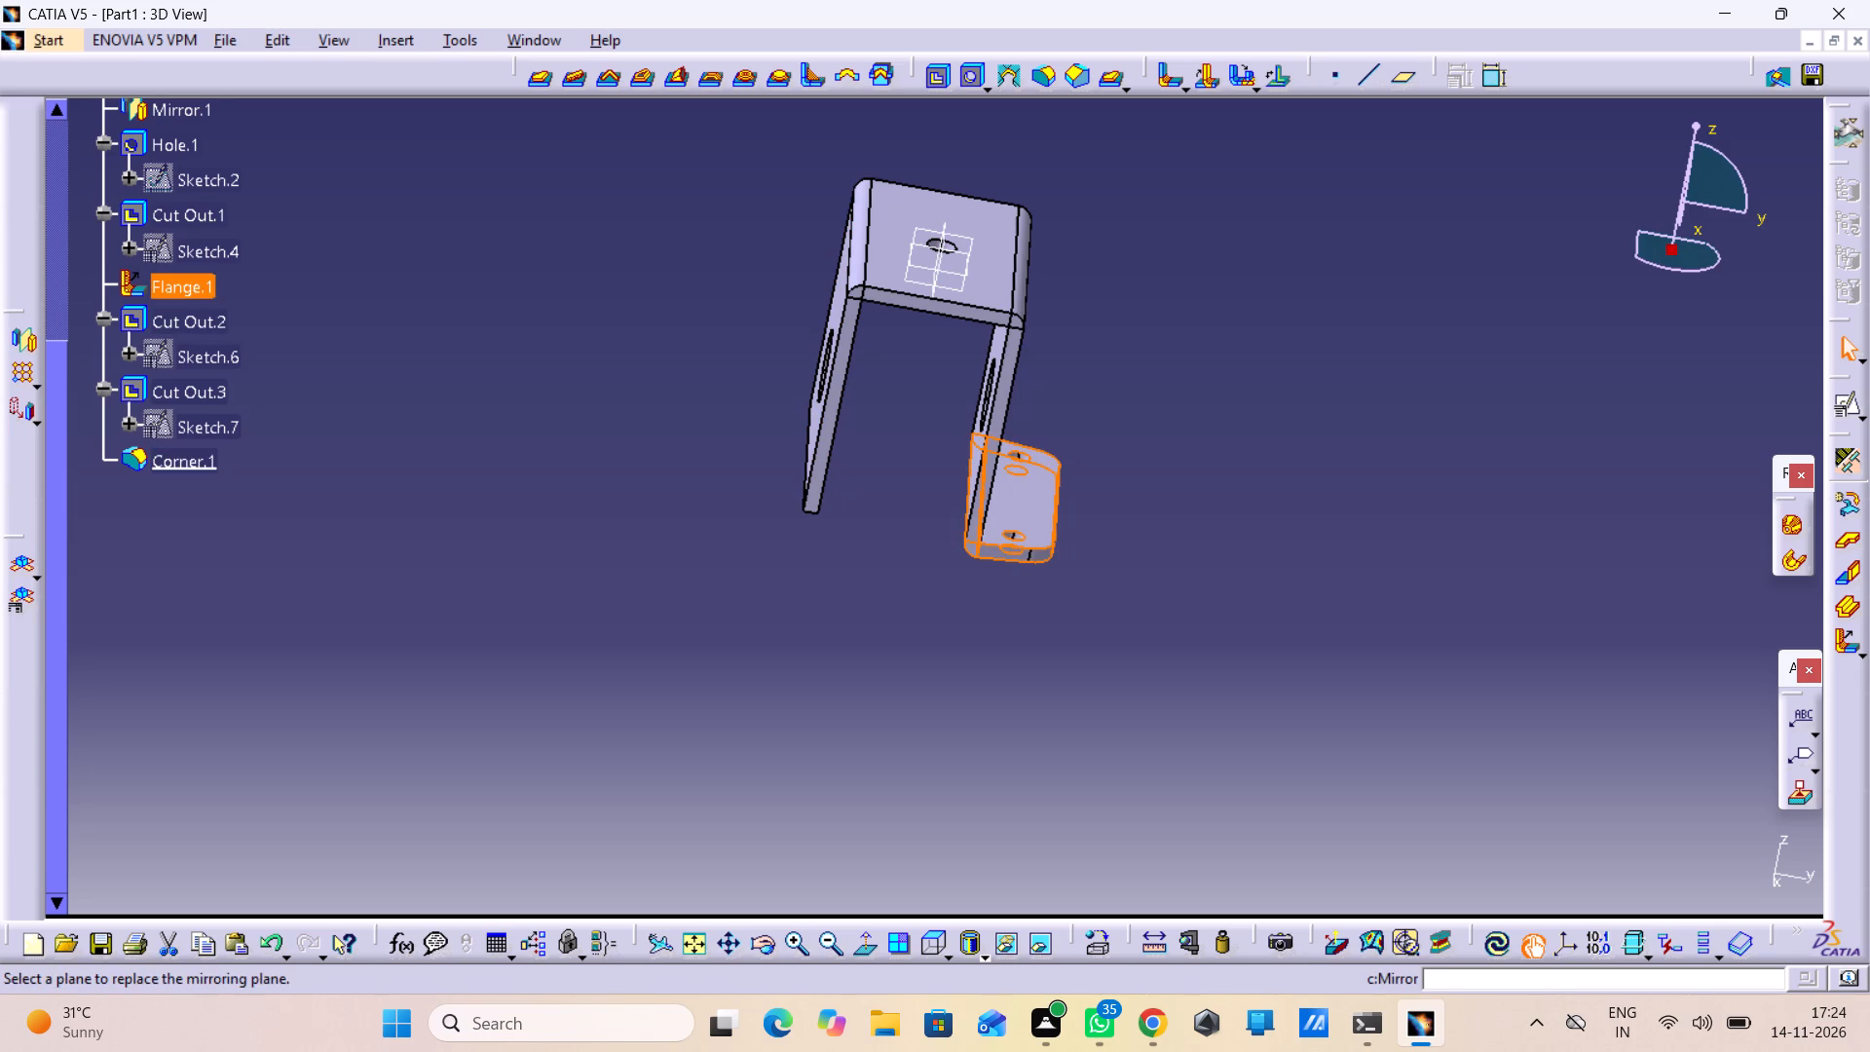
pyautogui.click(939, 252)
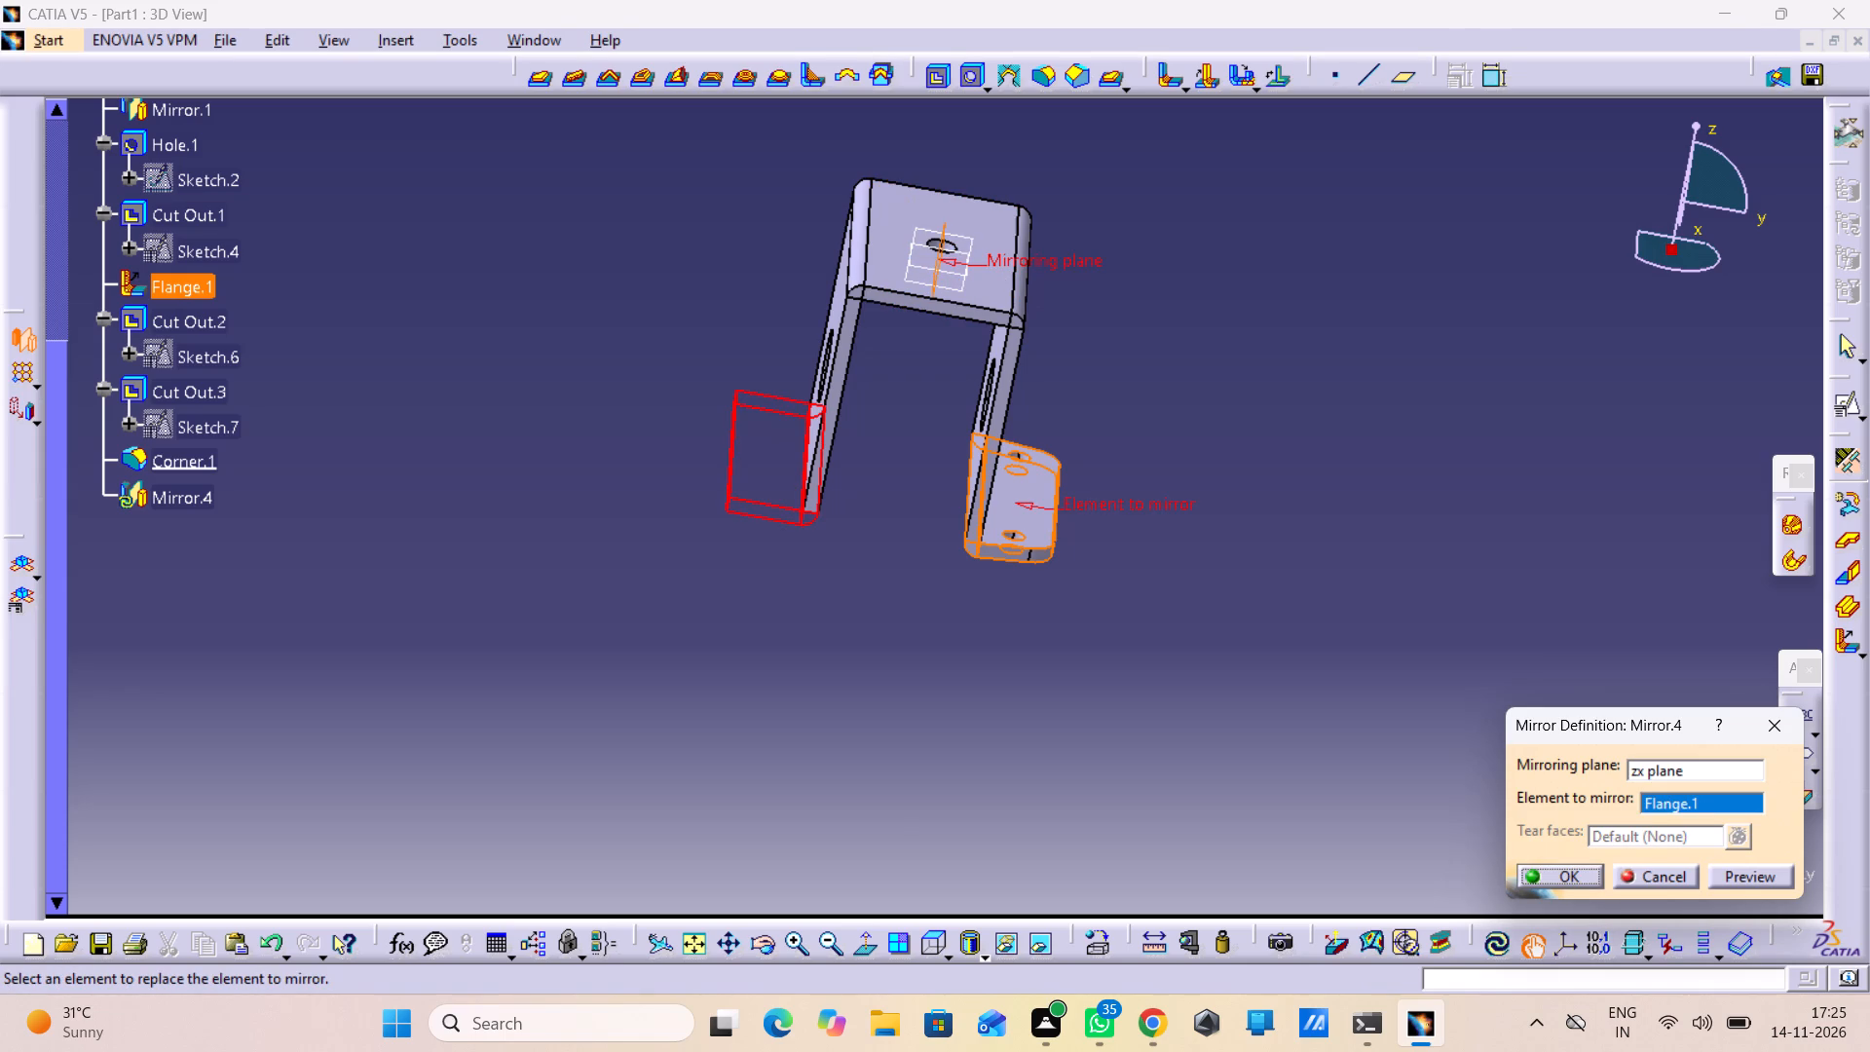
pyautogui.click(1719, 879)
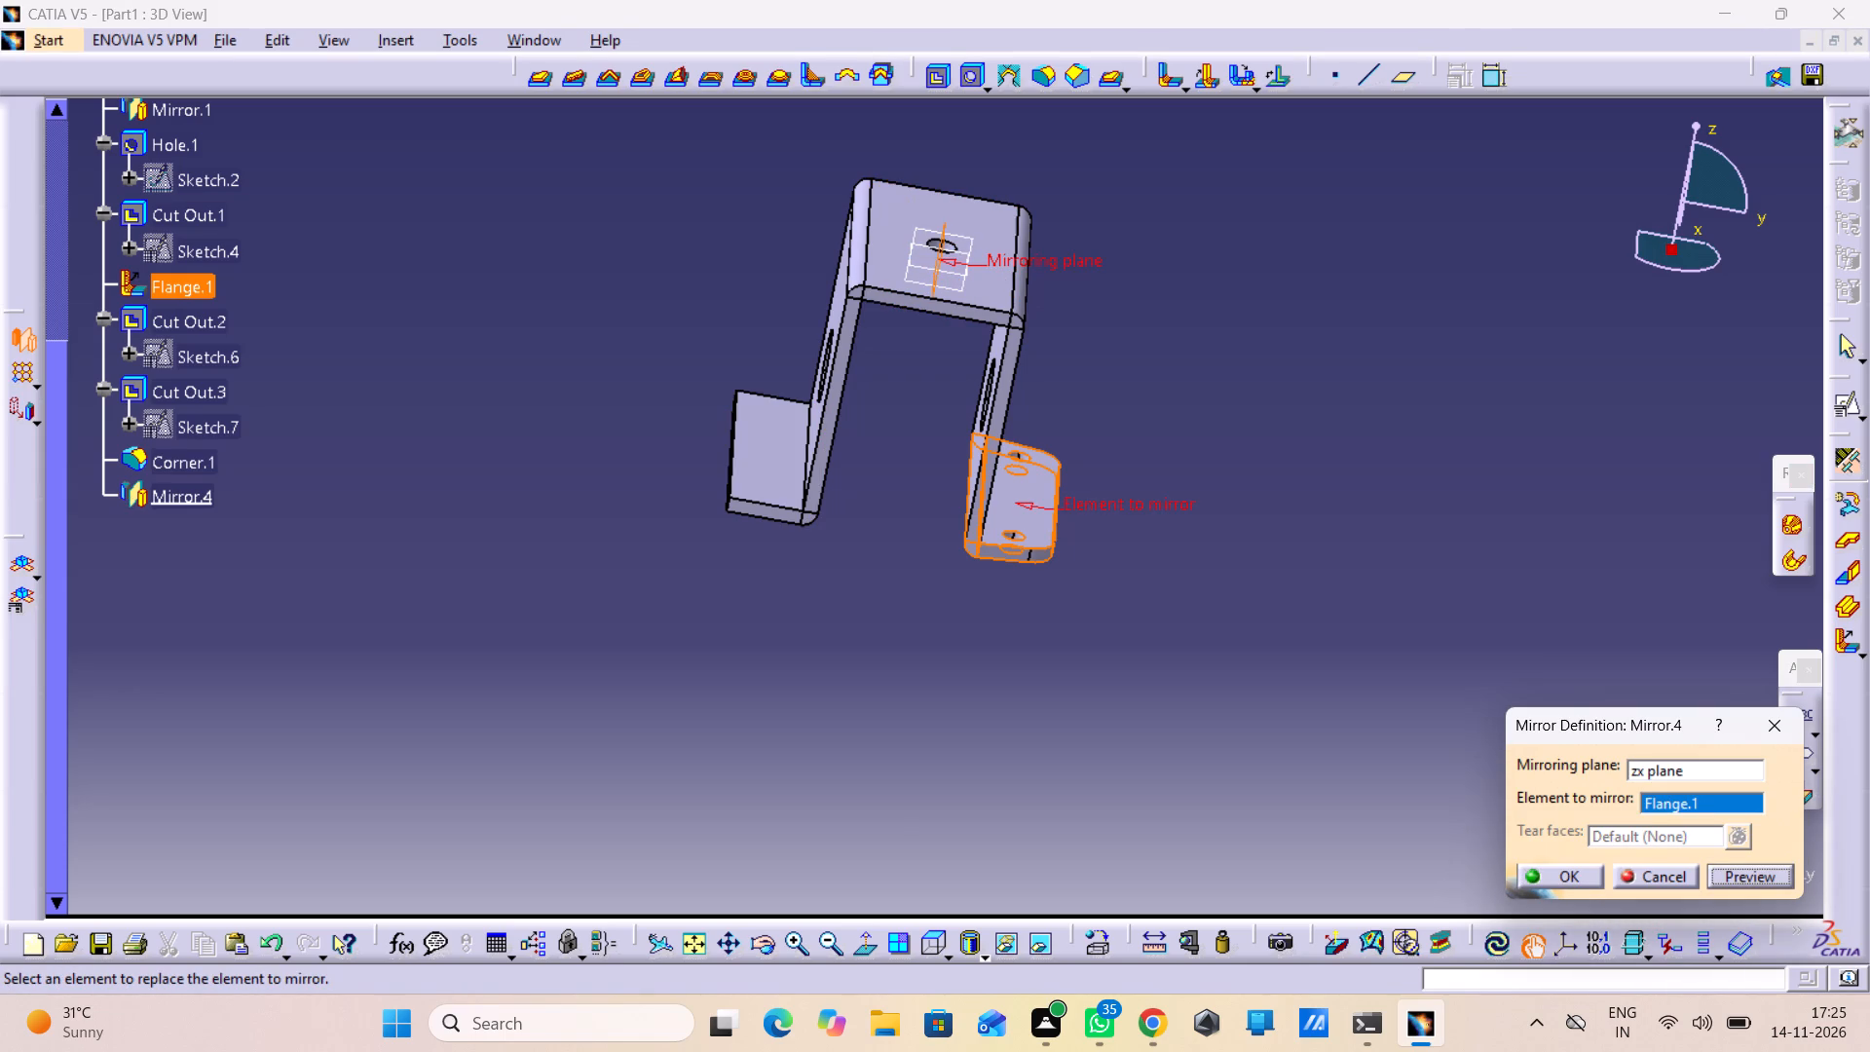
pyautogui.click(1550, 872)
pyautogui.click(1041, 725)
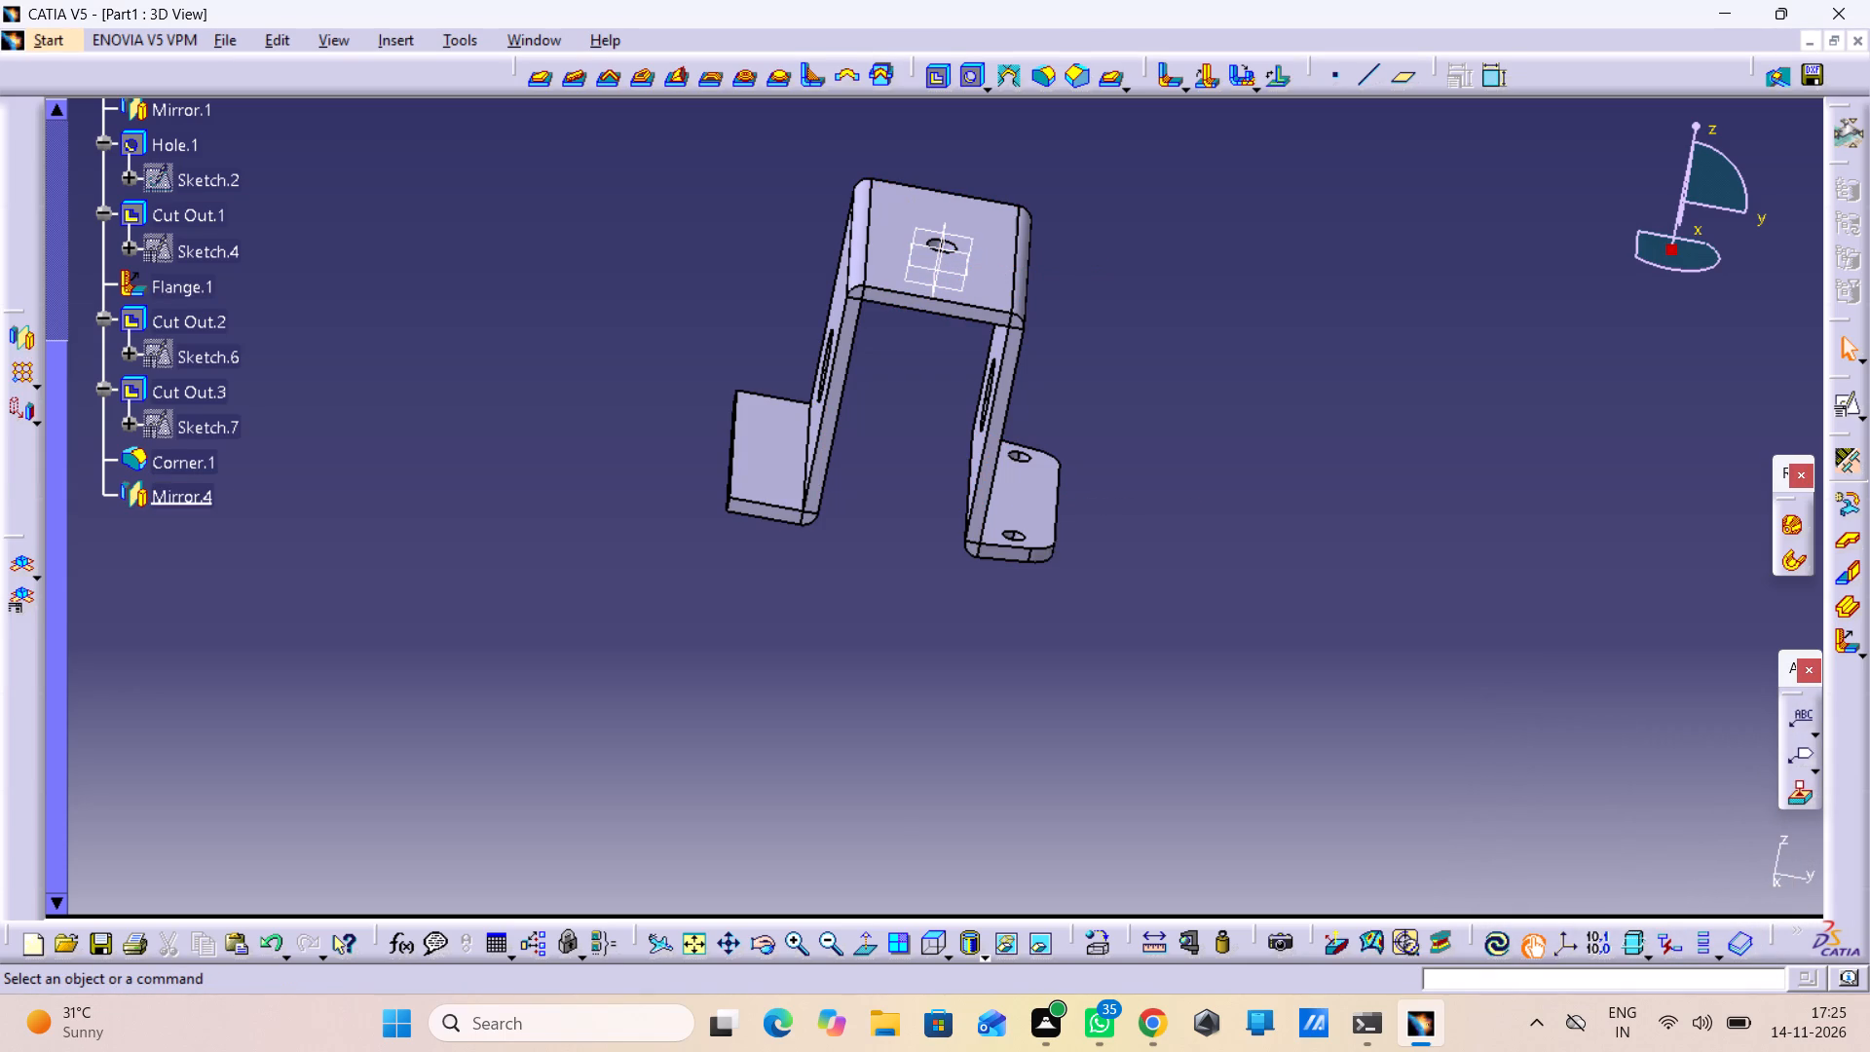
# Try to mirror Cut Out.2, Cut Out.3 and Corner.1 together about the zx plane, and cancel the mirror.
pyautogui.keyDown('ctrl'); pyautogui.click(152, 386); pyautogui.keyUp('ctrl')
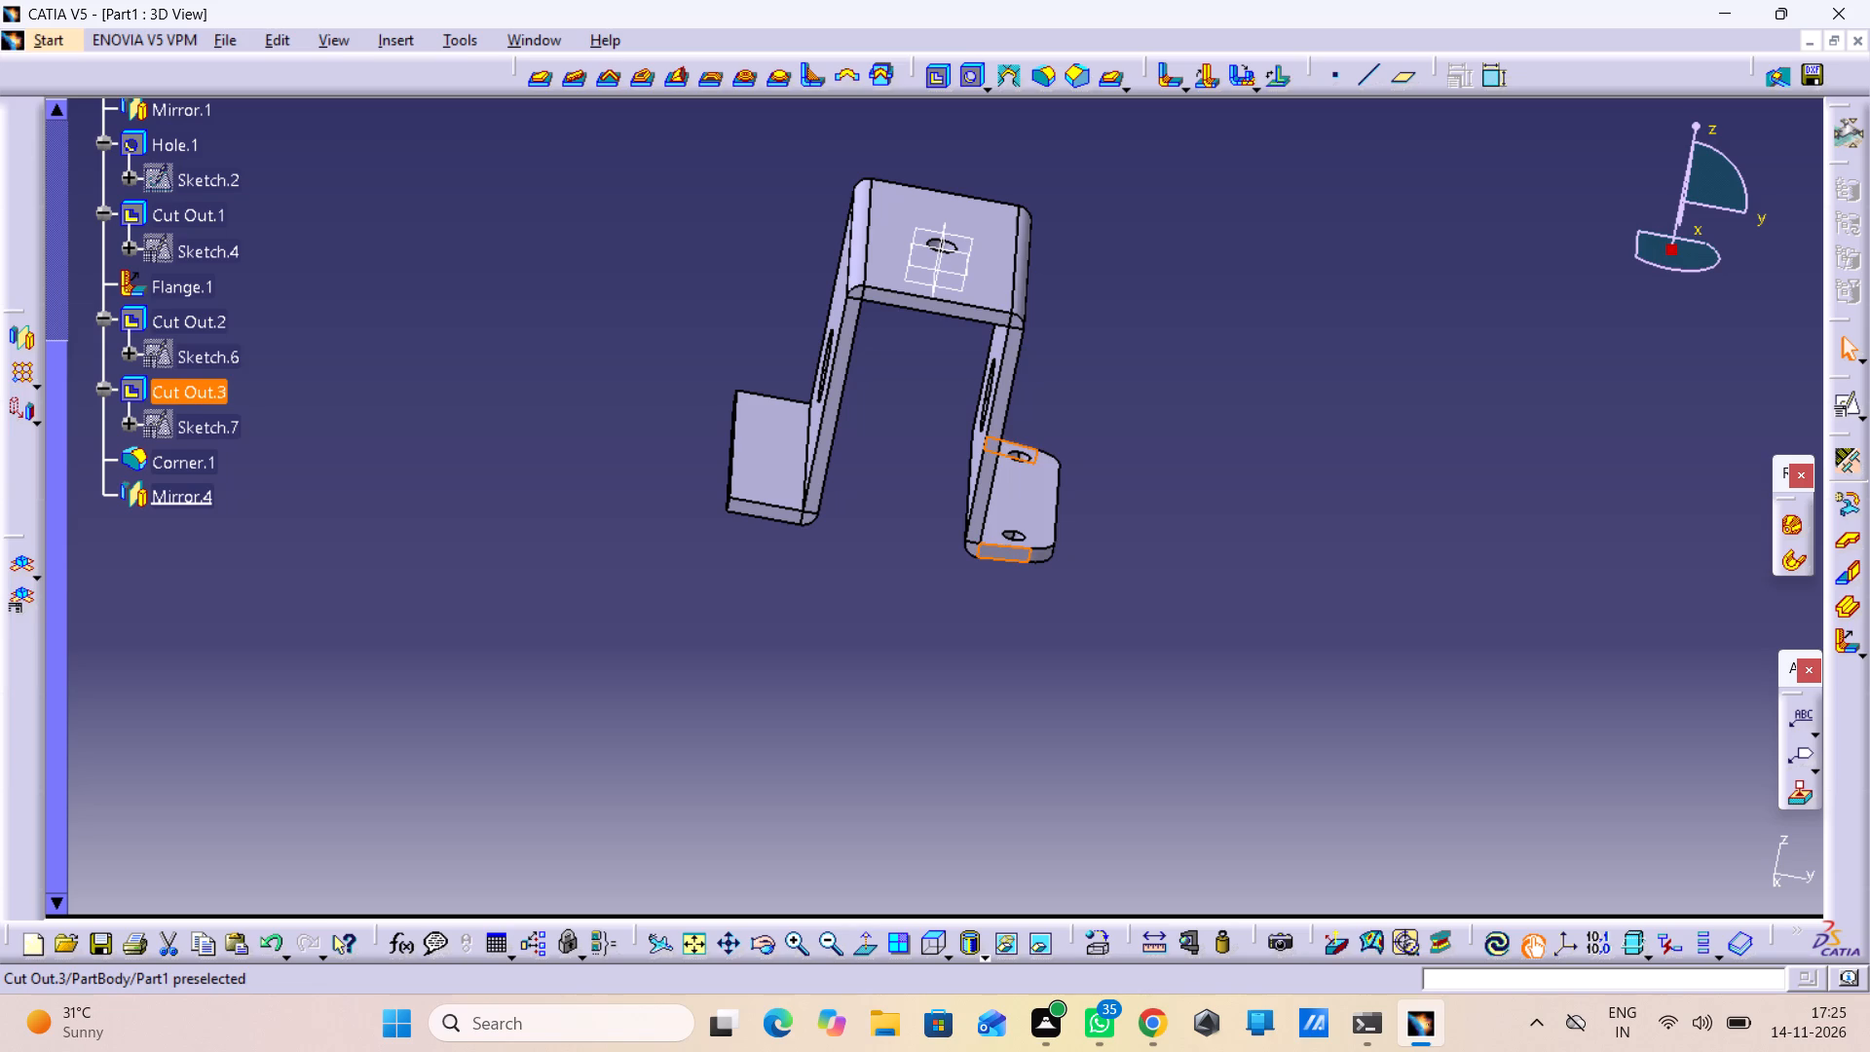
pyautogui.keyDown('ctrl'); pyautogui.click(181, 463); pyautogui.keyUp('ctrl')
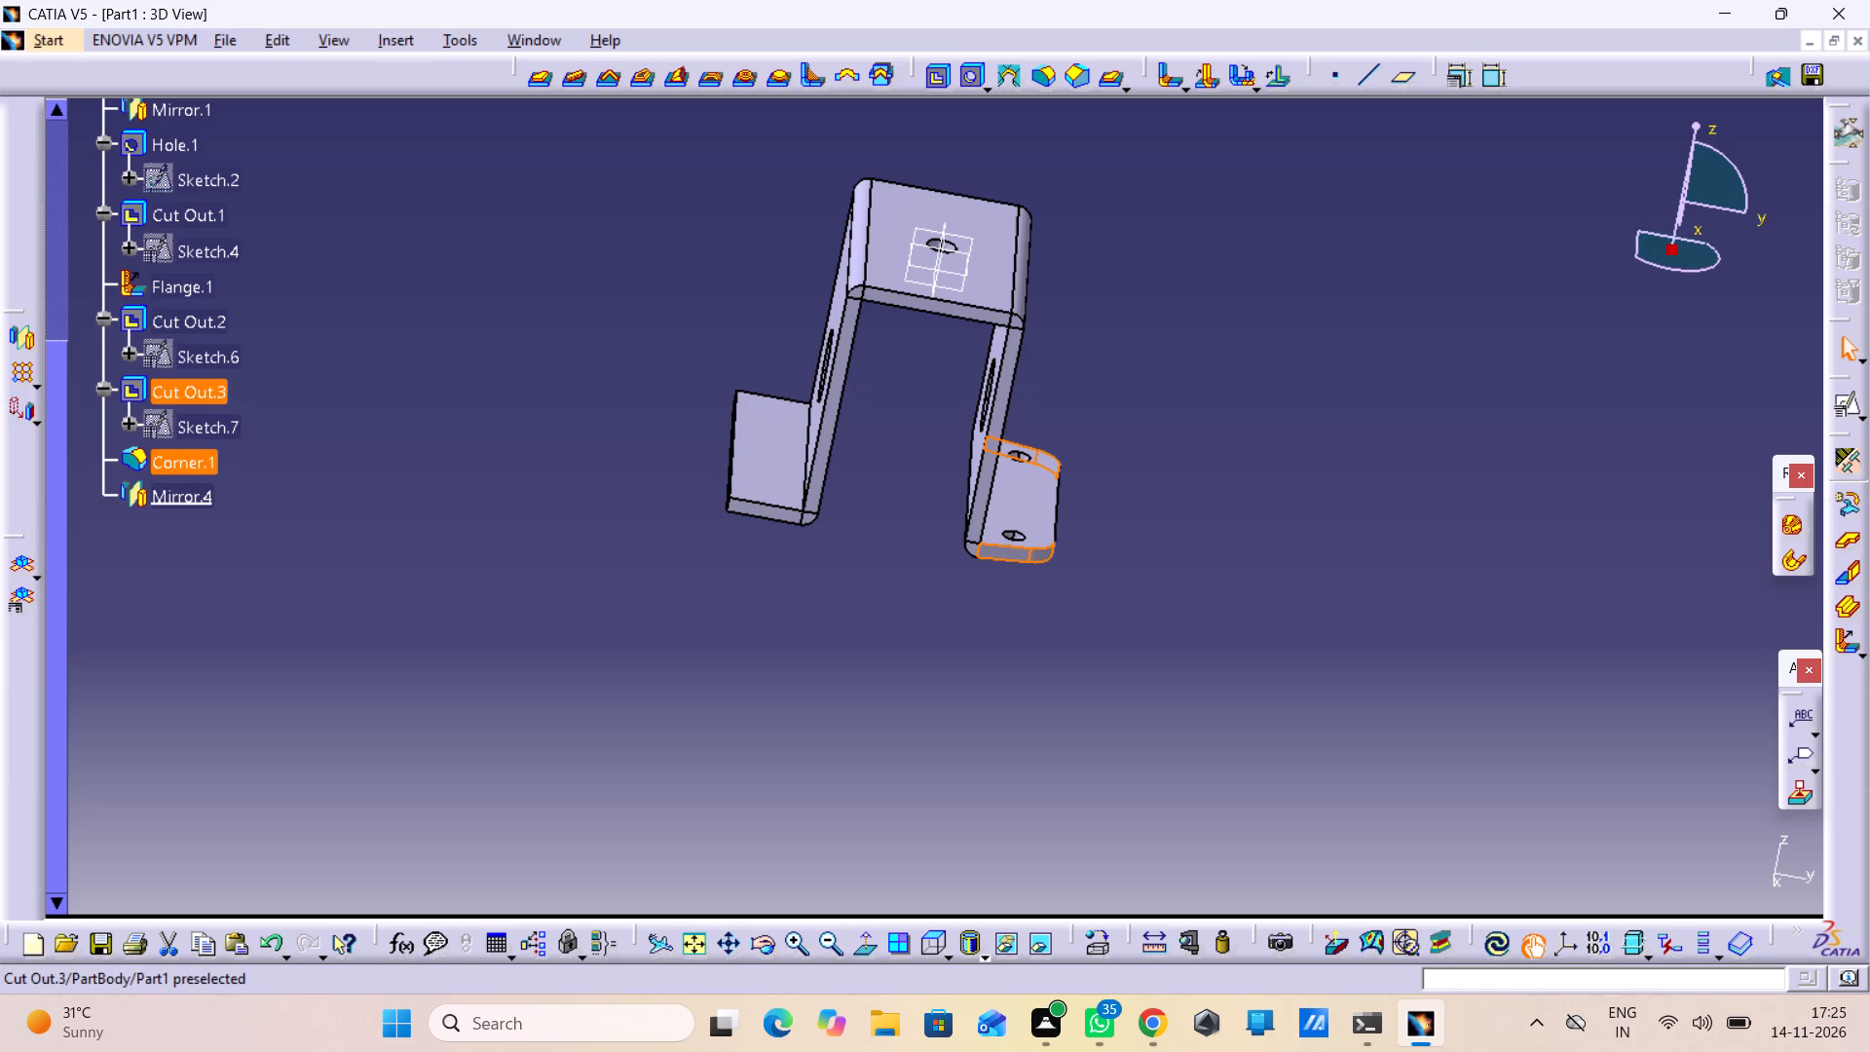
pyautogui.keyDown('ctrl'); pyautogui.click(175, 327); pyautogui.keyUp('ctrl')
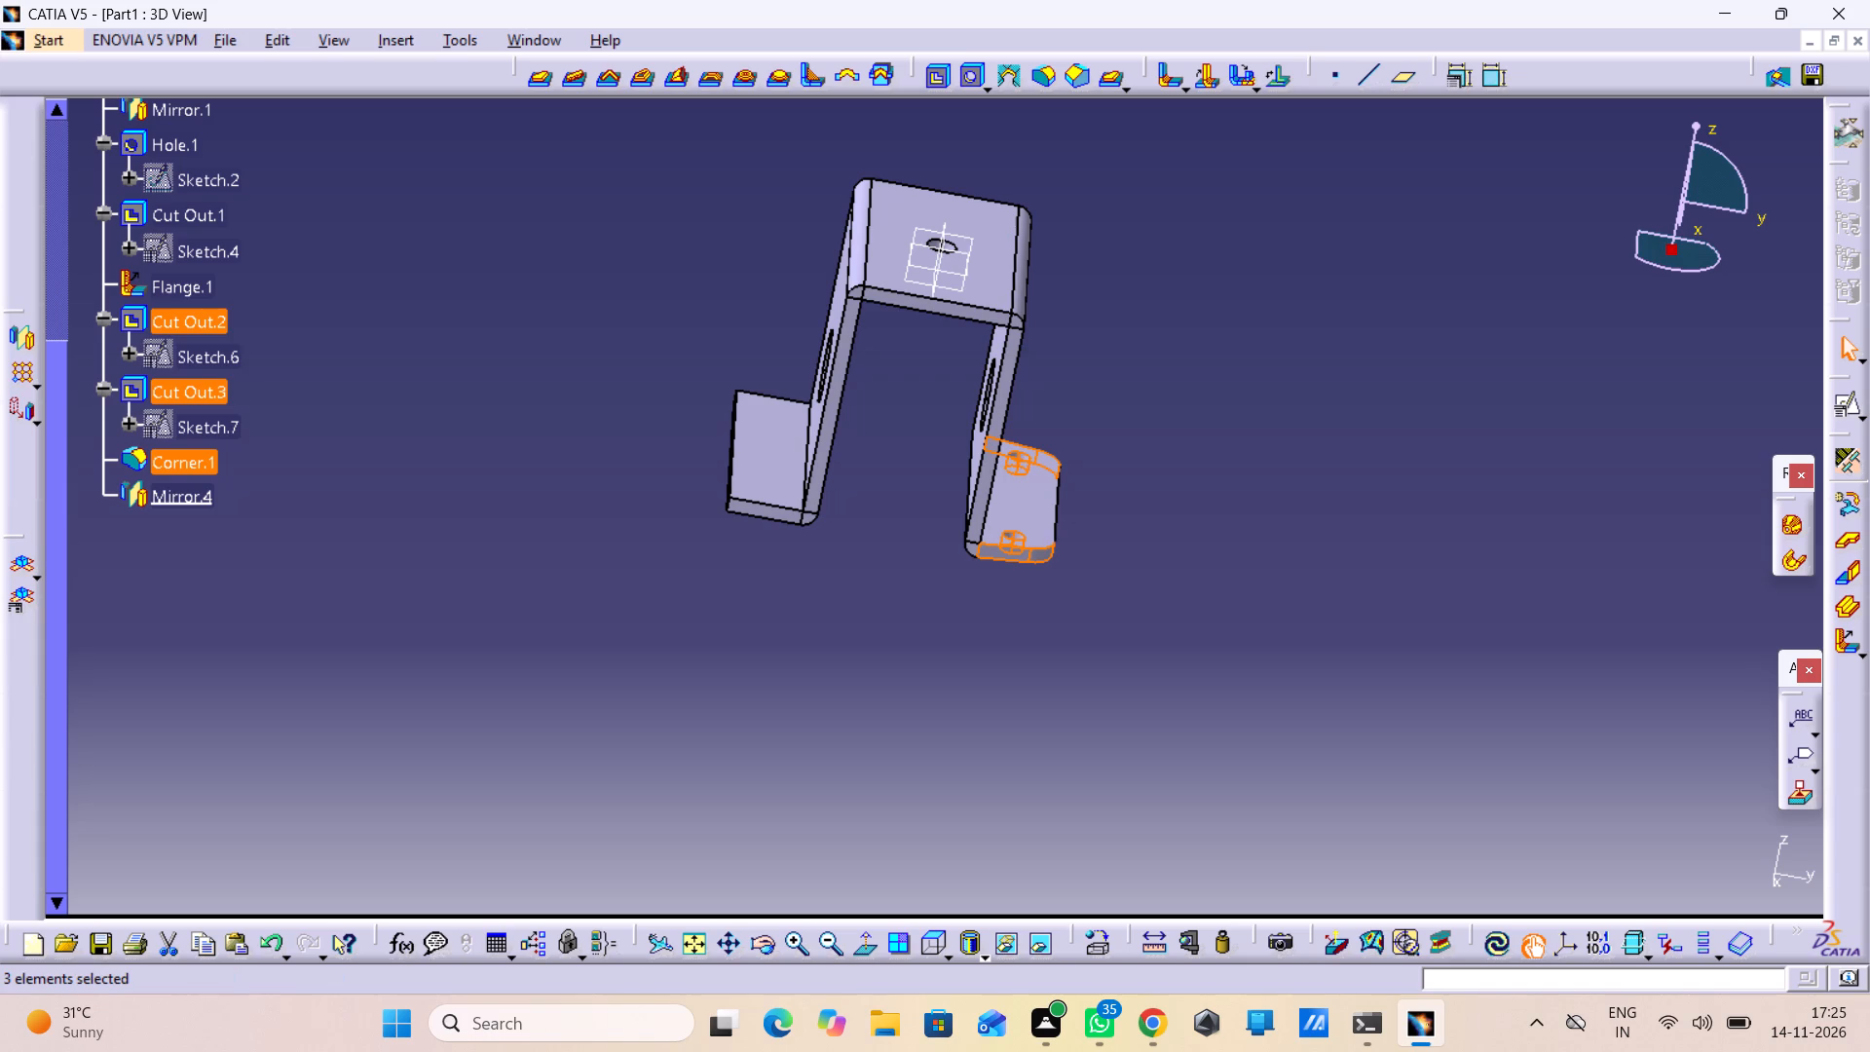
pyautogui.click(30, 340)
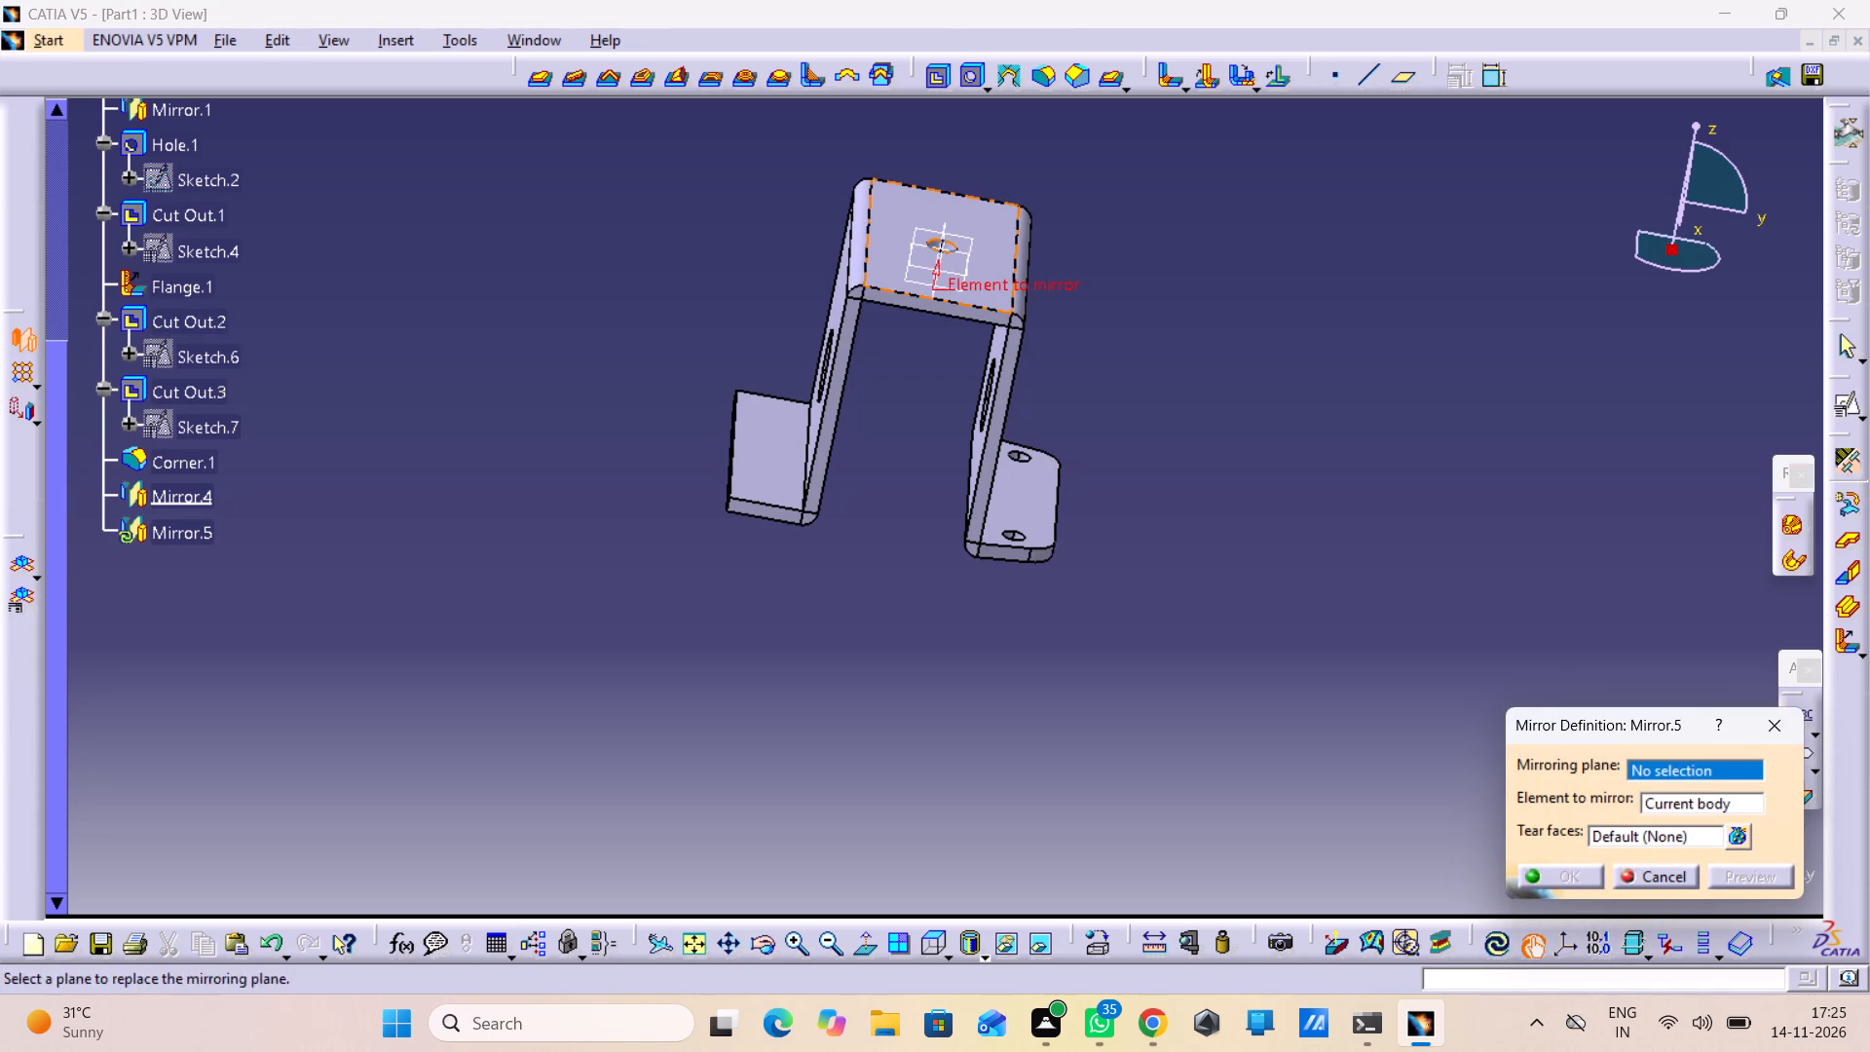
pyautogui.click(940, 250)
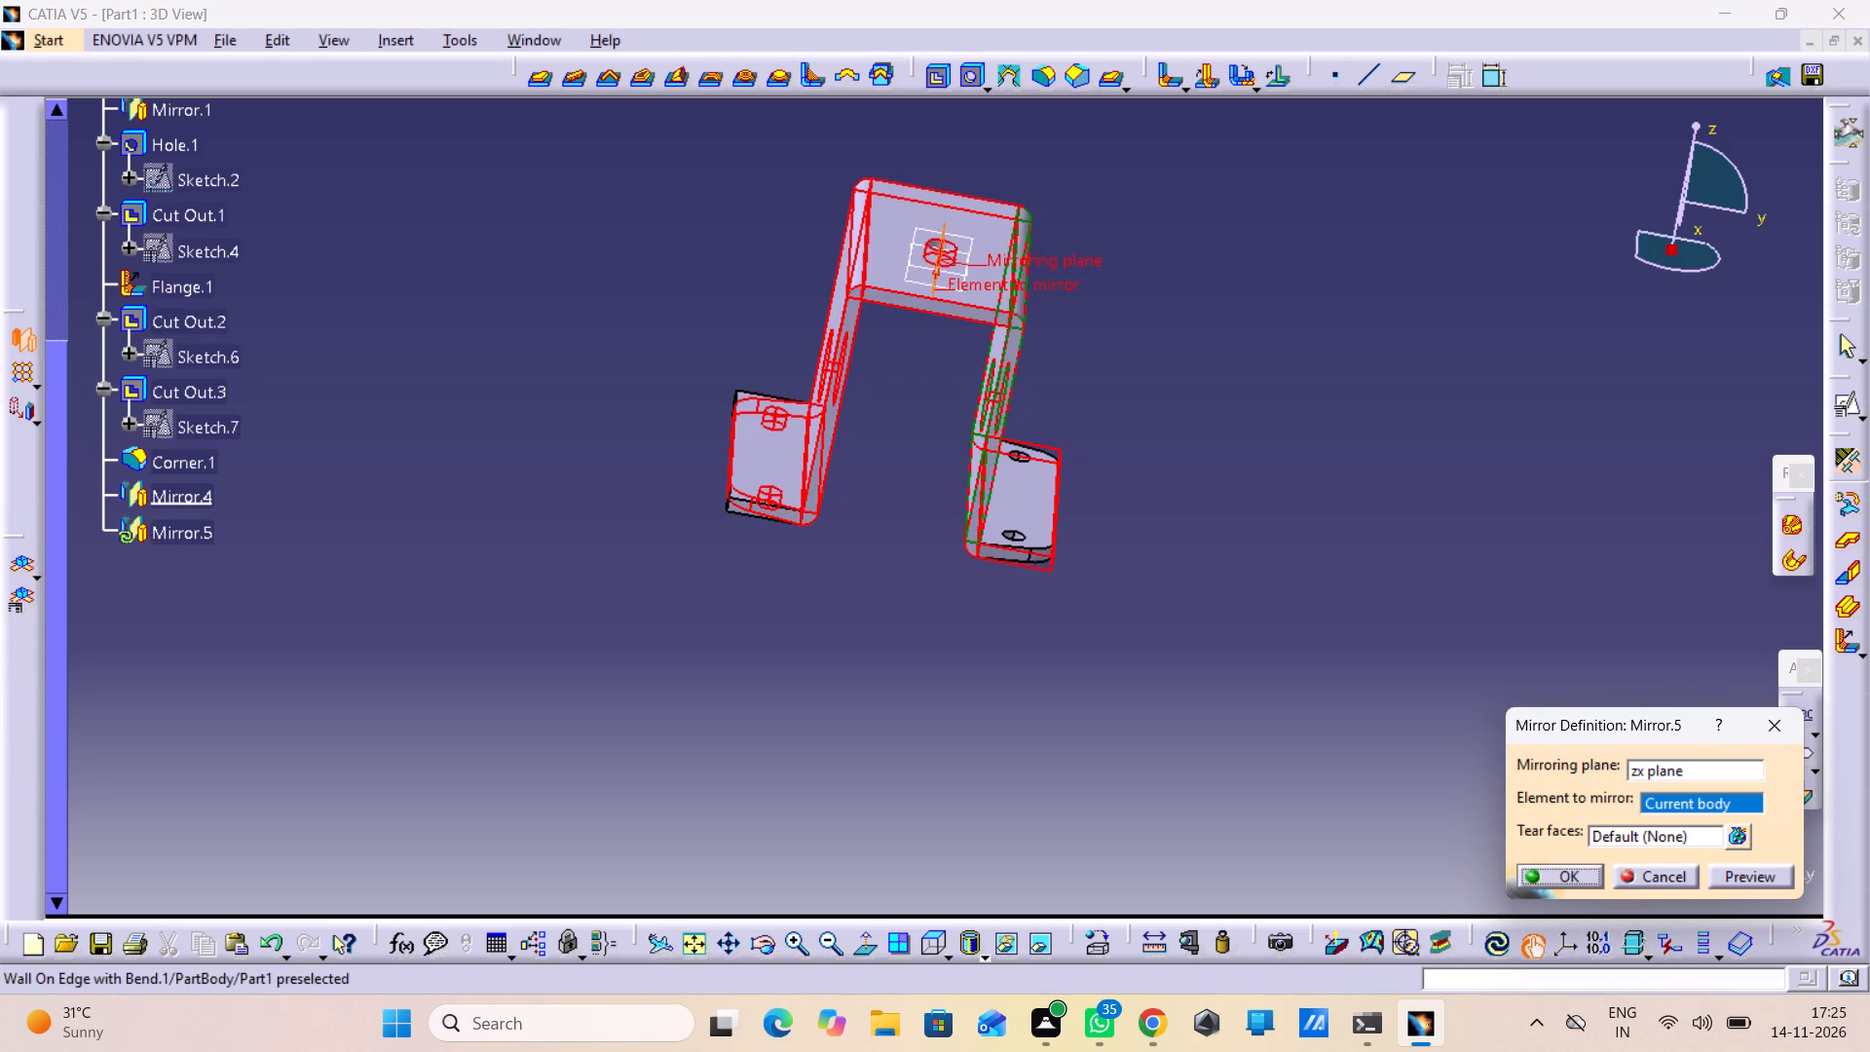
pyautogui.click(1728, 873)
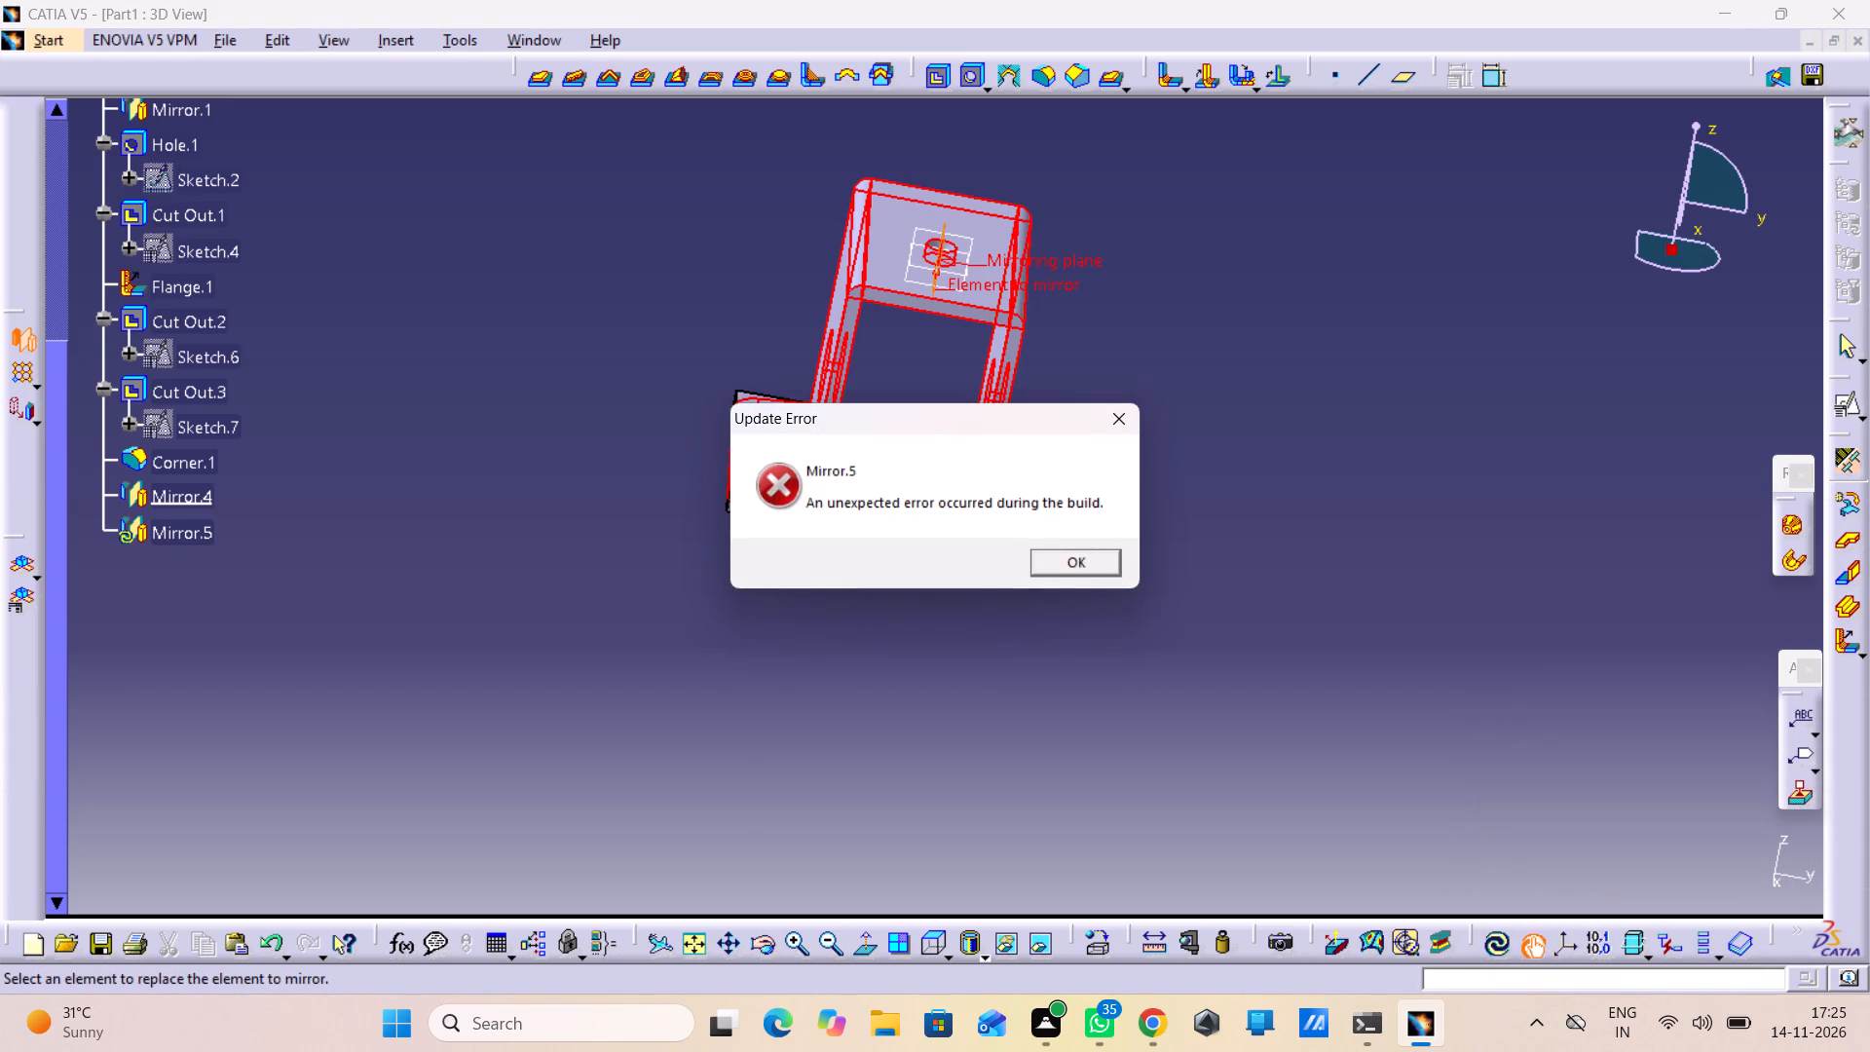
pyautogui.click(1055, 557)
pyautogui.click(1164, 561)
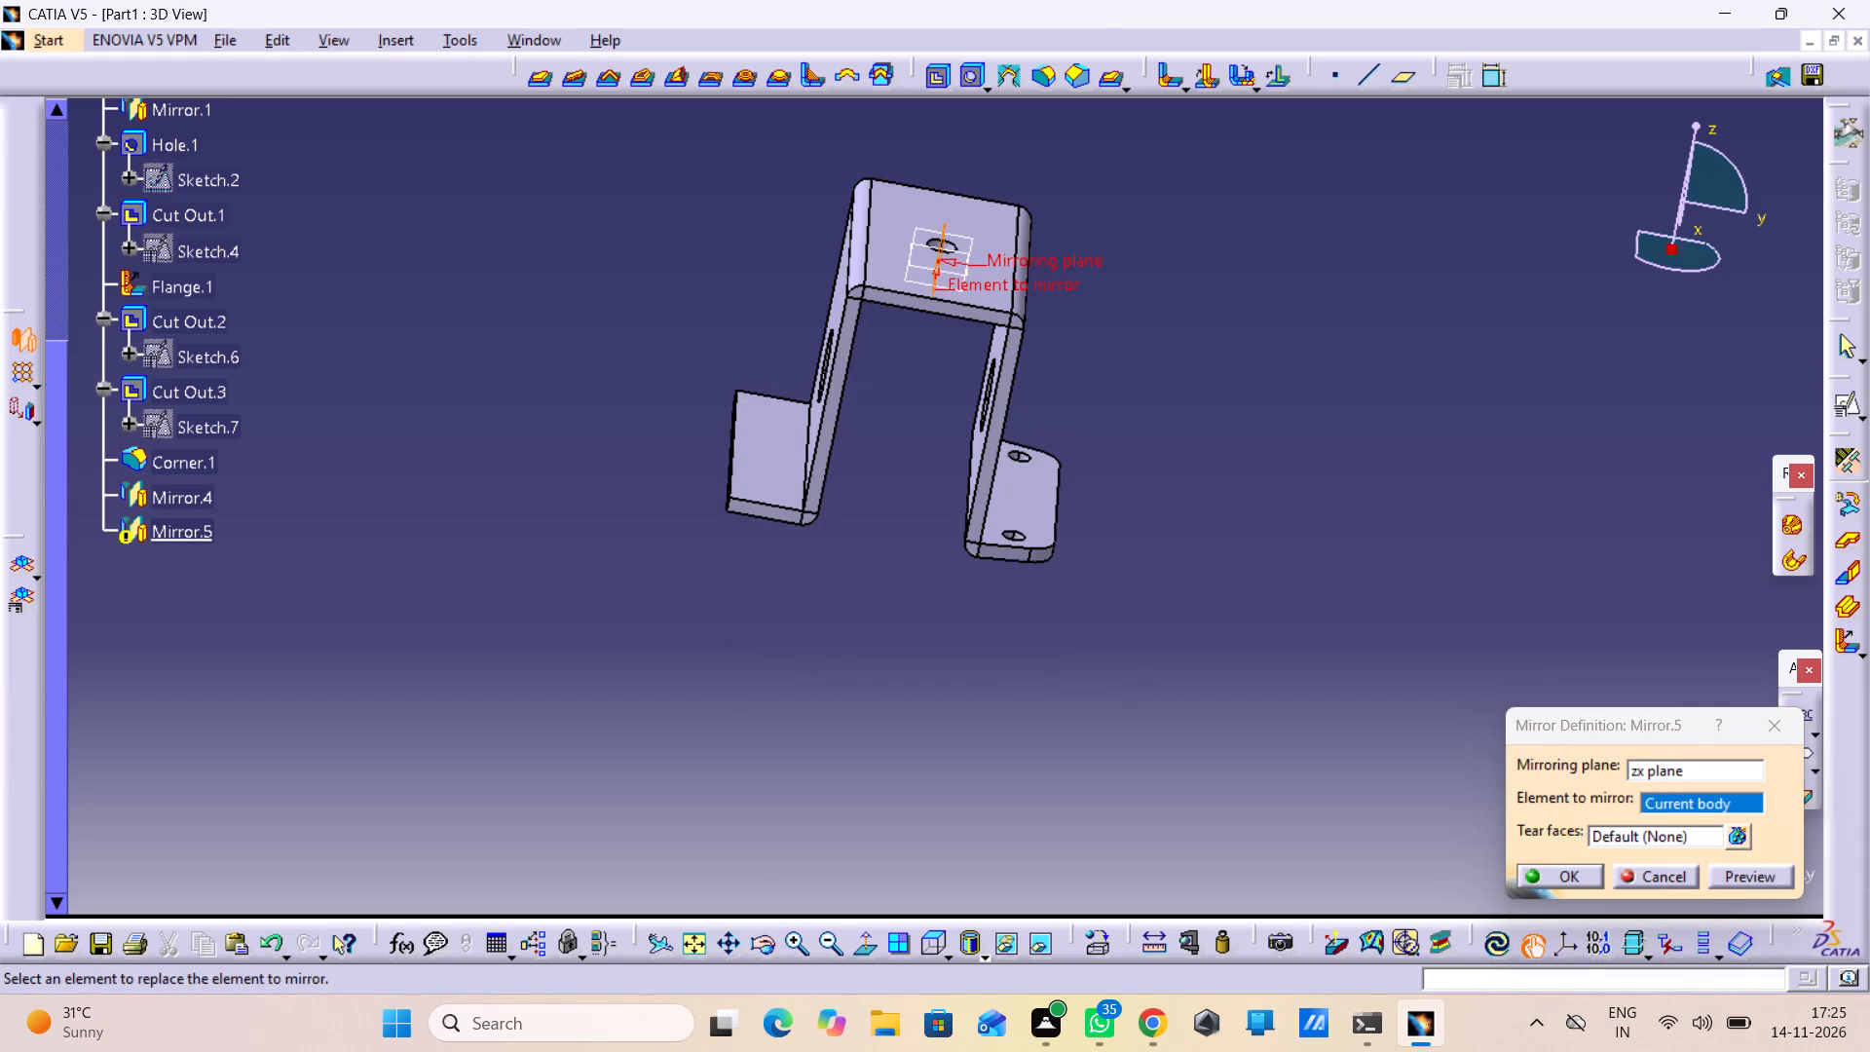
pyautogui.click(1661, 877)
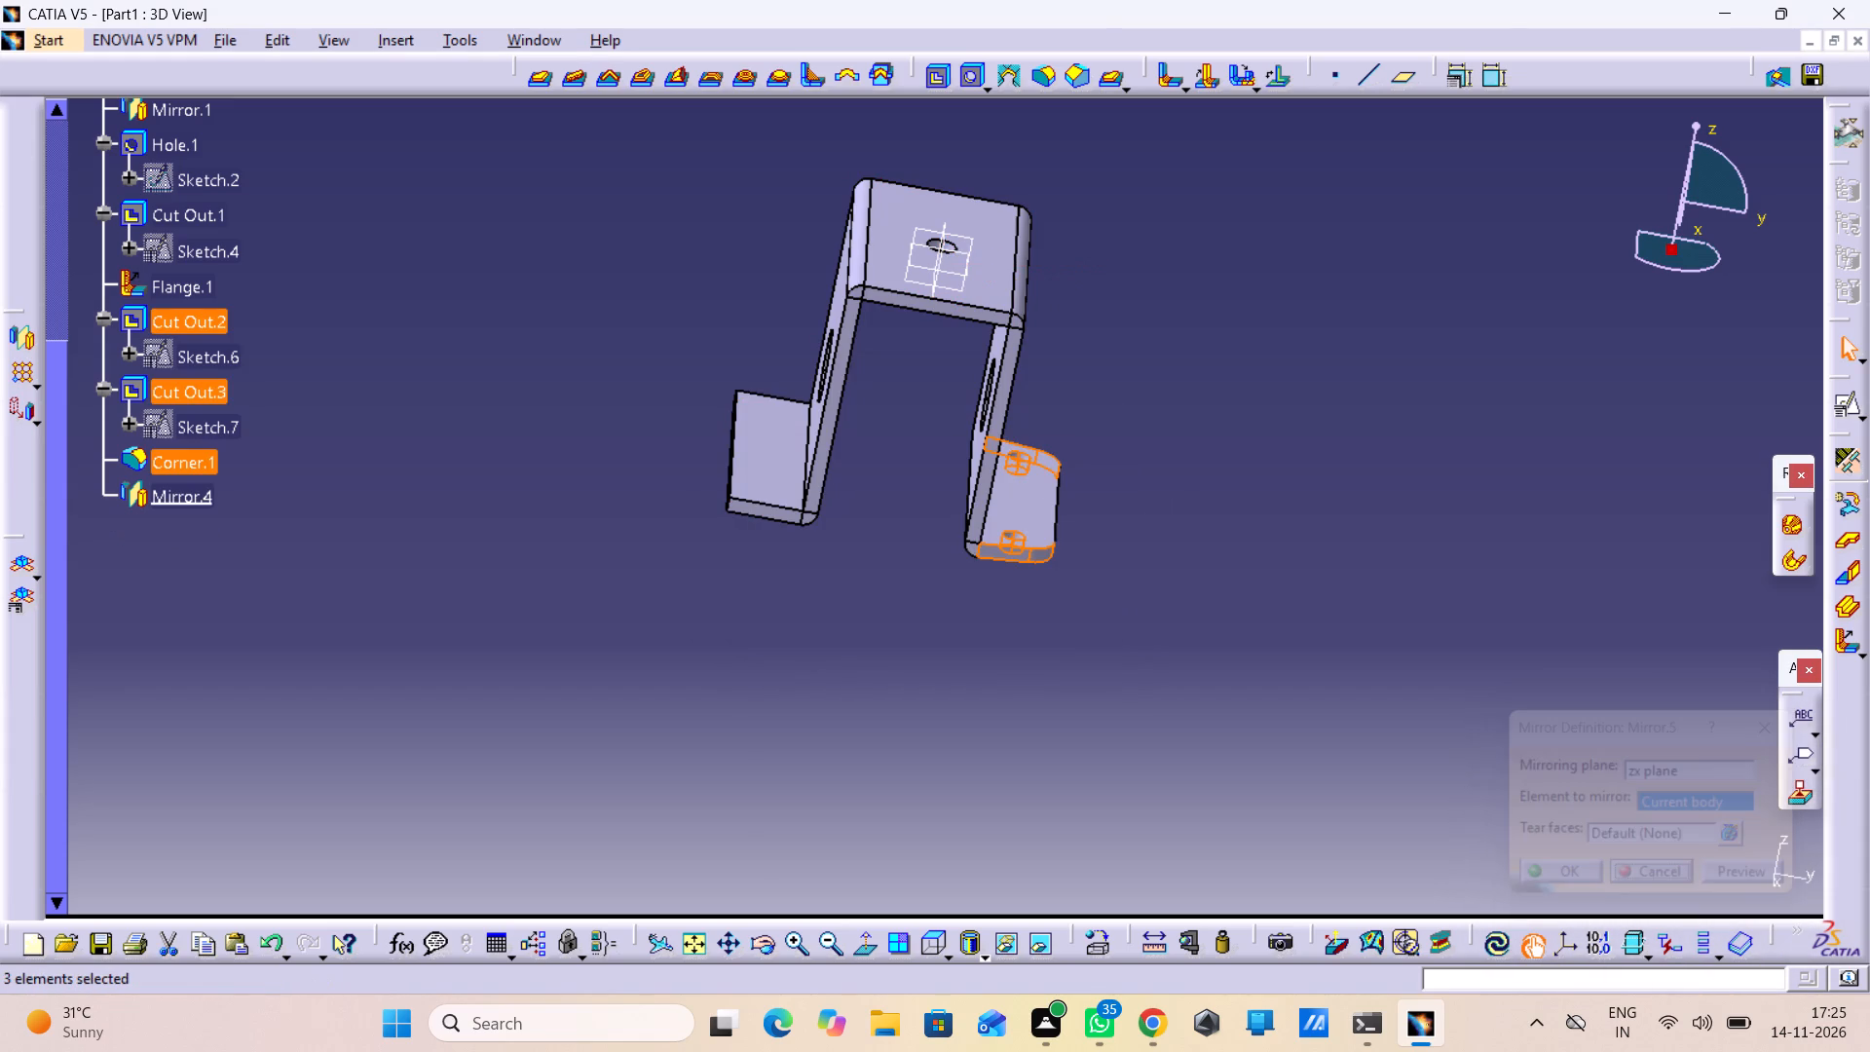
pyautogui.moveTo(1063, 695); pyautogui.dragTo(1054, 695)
# Mirror the two flange holes of Cut Out.2 about the zx plane onto the opposite flange.
pyautogui.keyDown('ctrl'); pyautogui.click(153, 327); pyautogui.keyUp('ctrl')
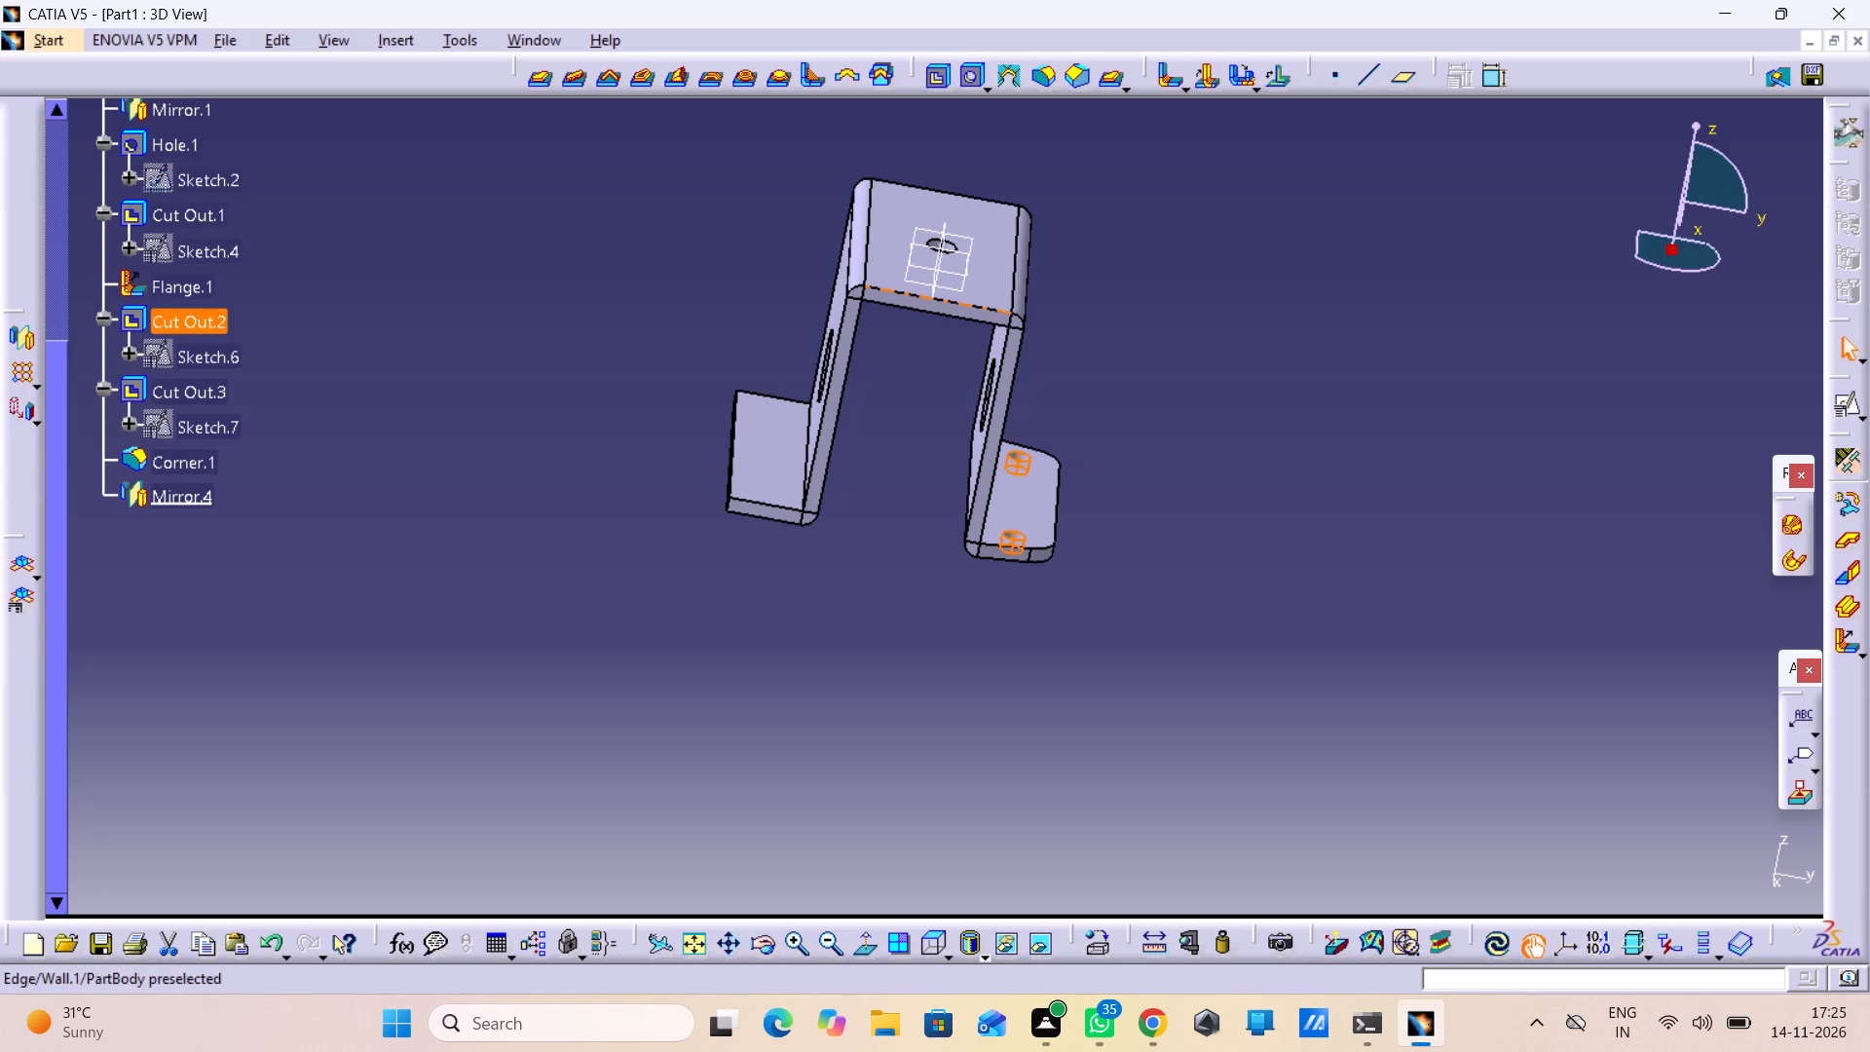
pyautogui.click(19, 330)
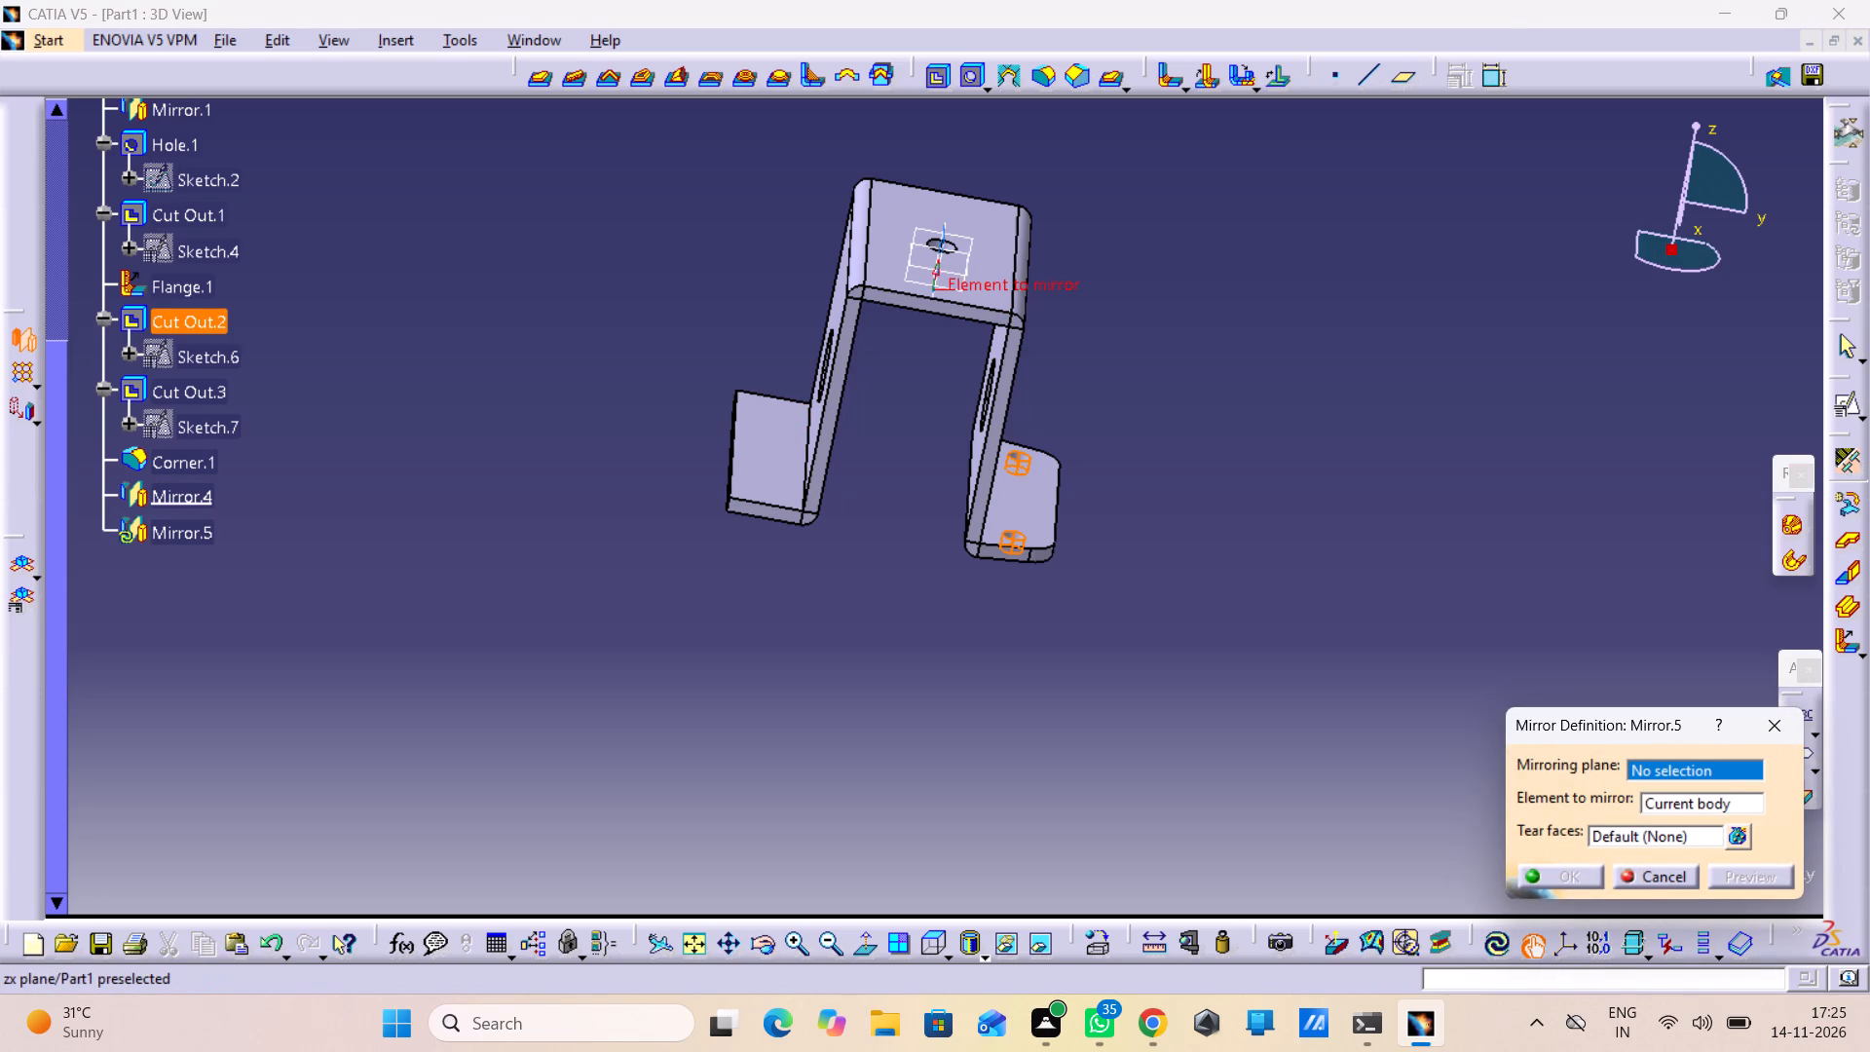
pyautogui.click(945, 251)
pyautogui.click(1726, 877)
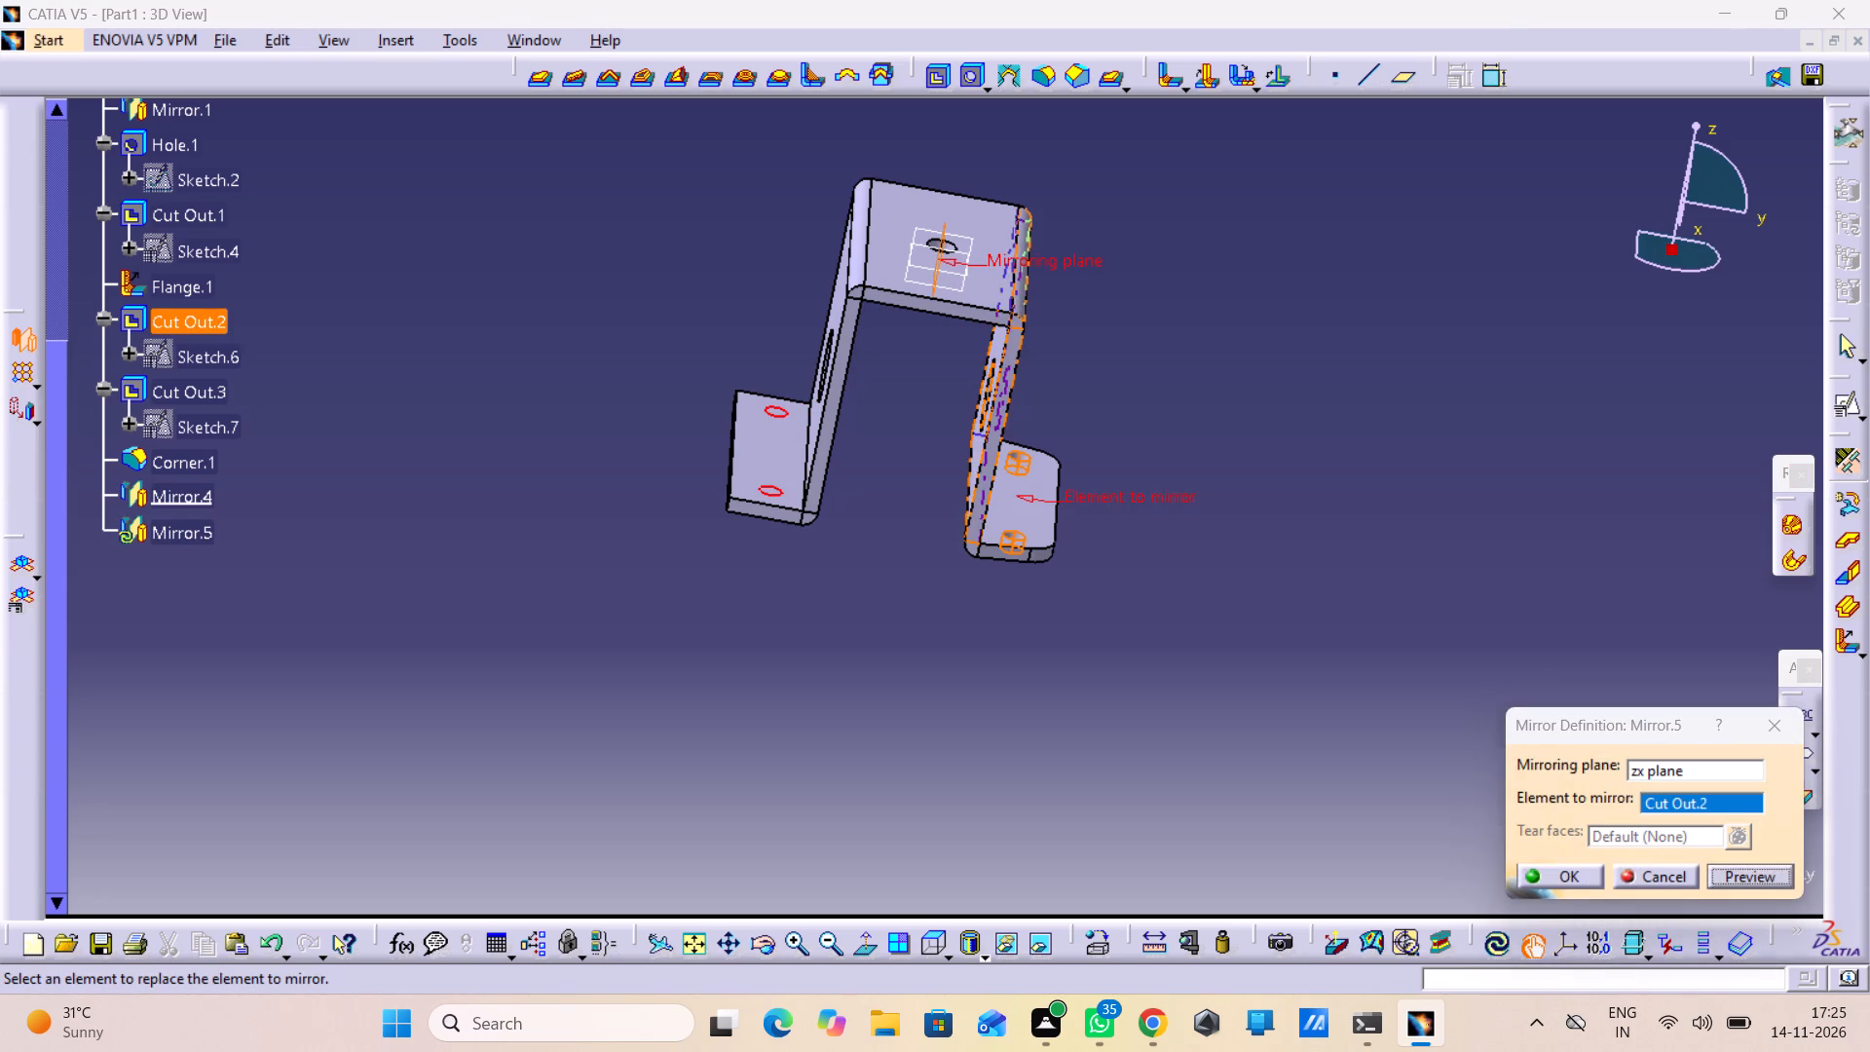
pyautogui.click(1551, 874)
pyautogui.click(1160, 763)
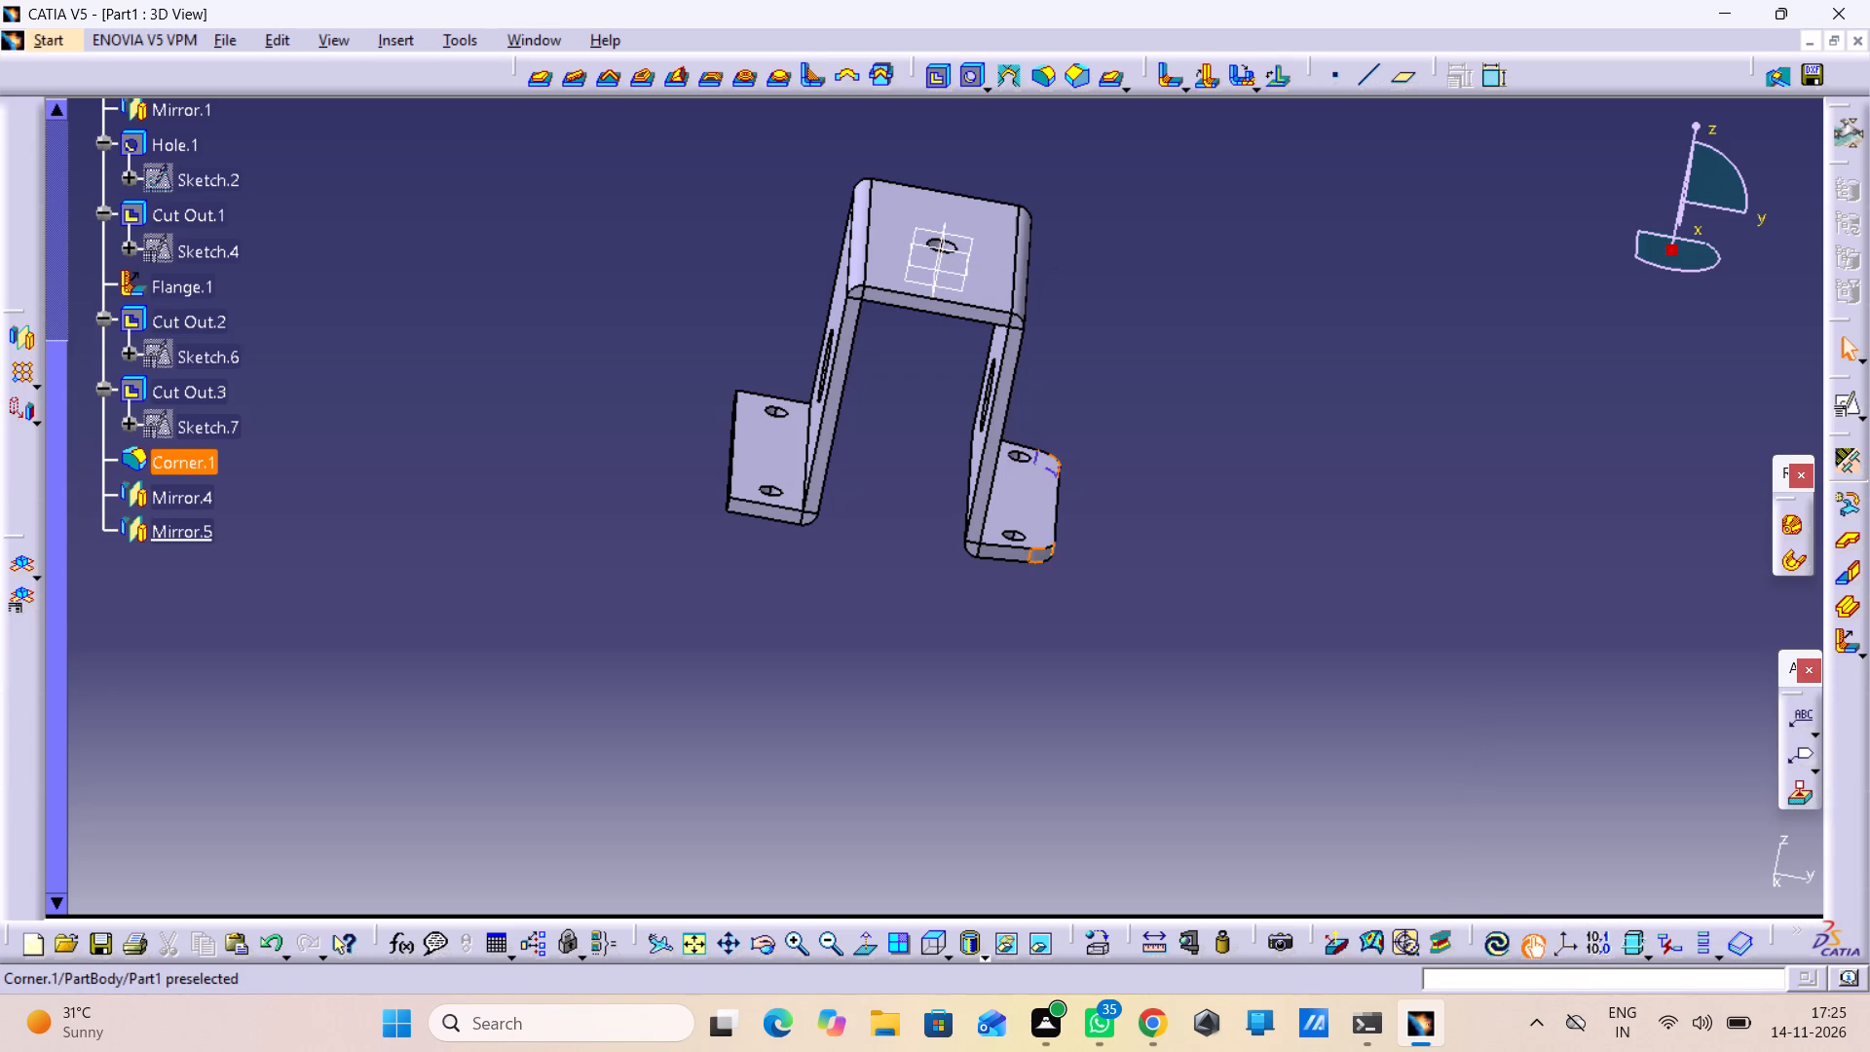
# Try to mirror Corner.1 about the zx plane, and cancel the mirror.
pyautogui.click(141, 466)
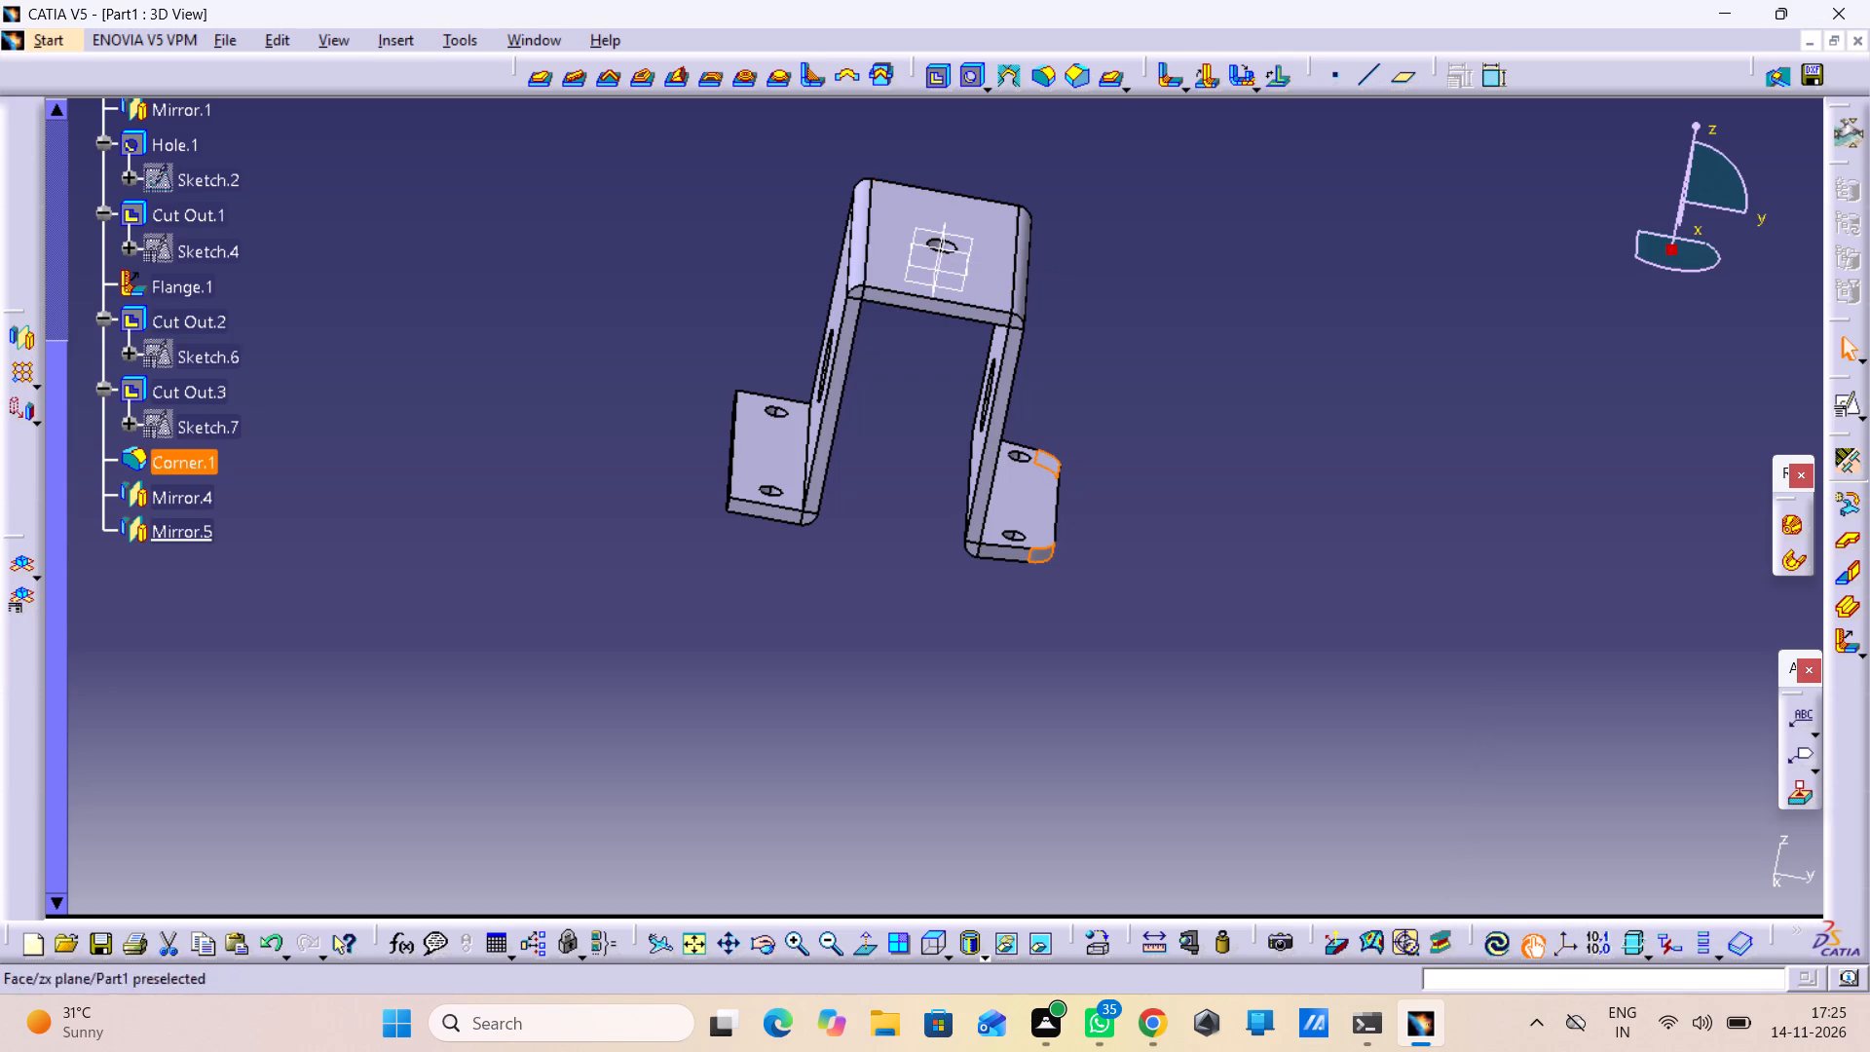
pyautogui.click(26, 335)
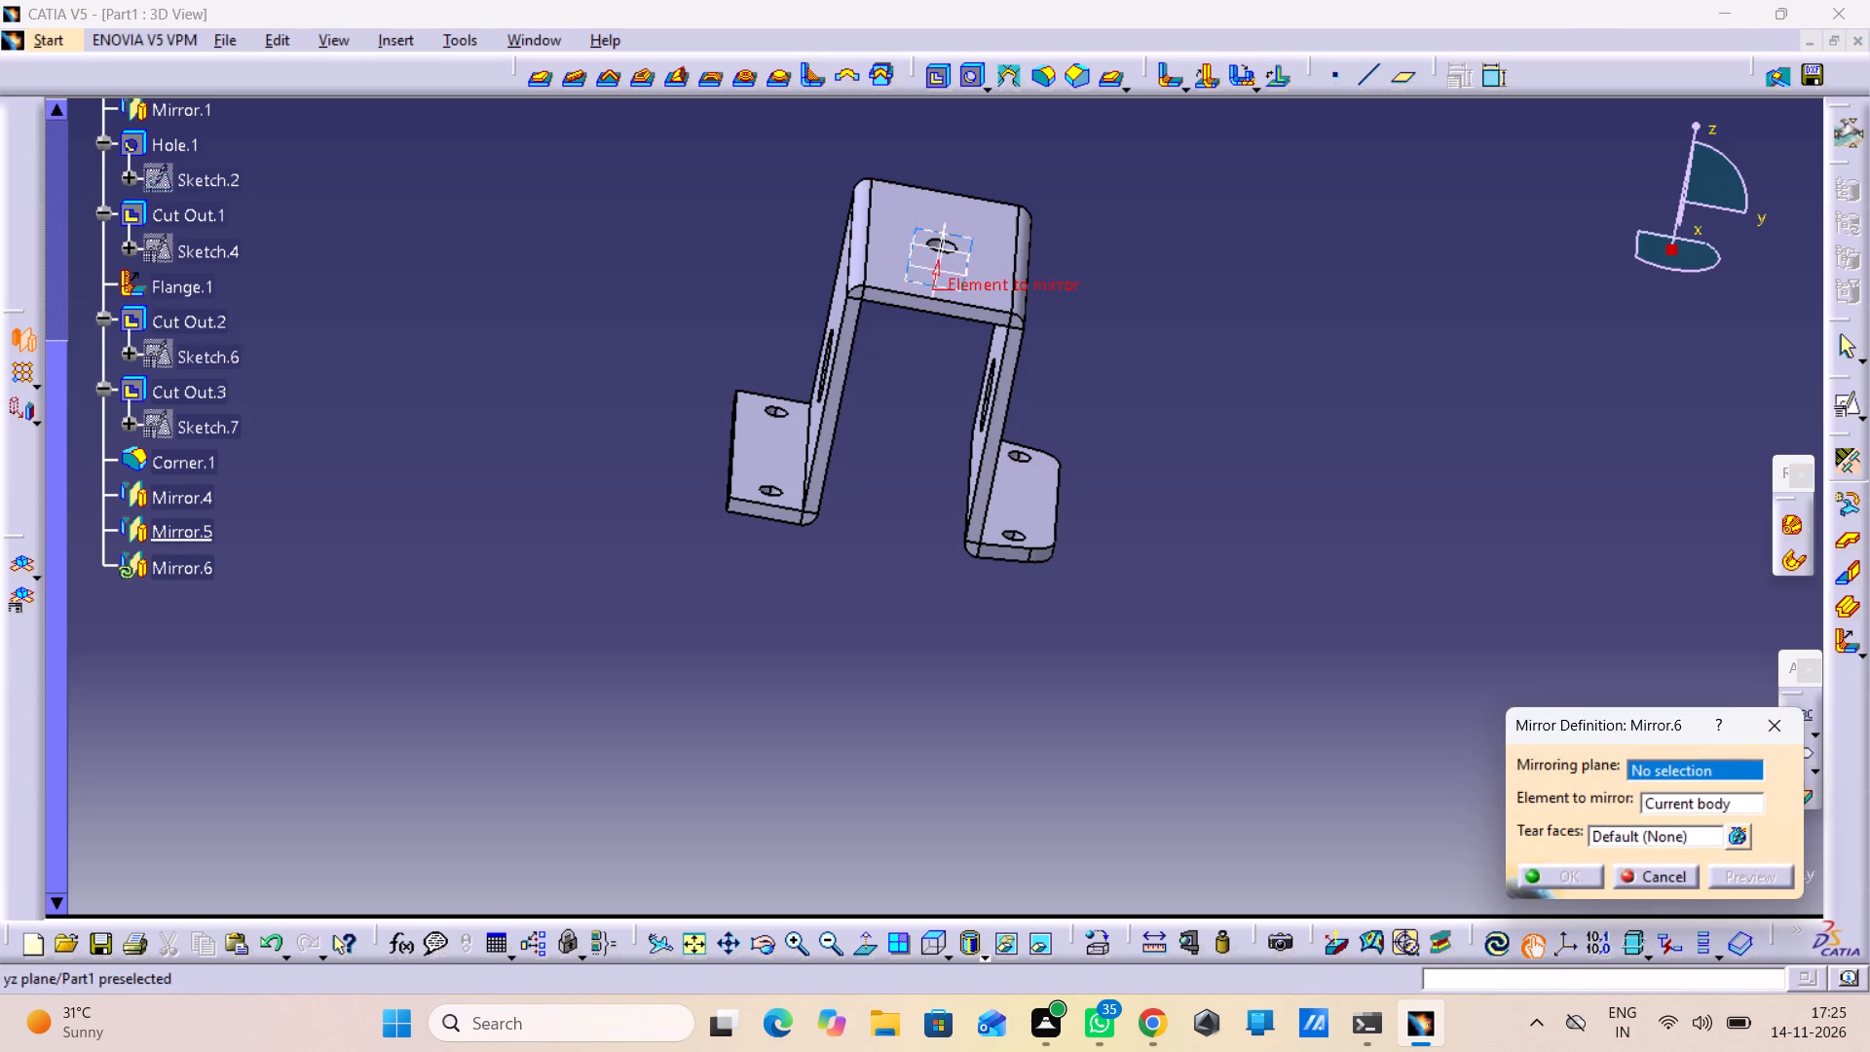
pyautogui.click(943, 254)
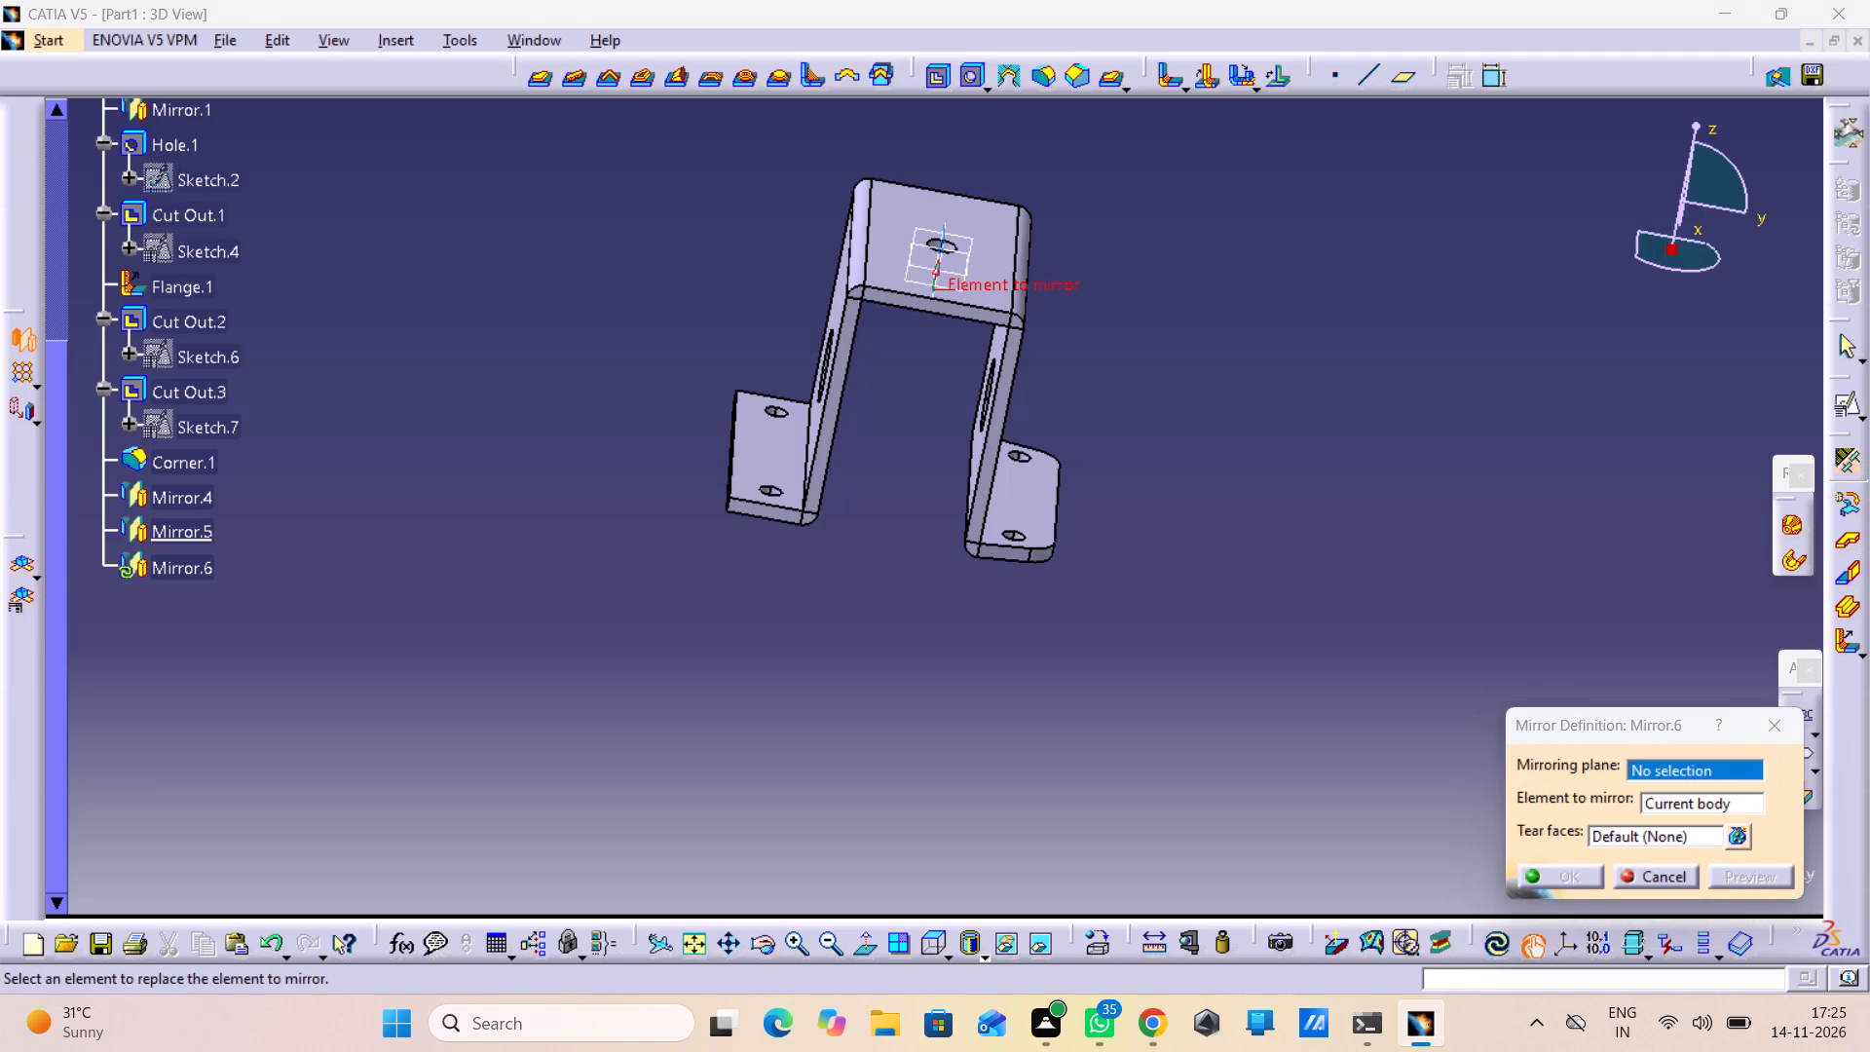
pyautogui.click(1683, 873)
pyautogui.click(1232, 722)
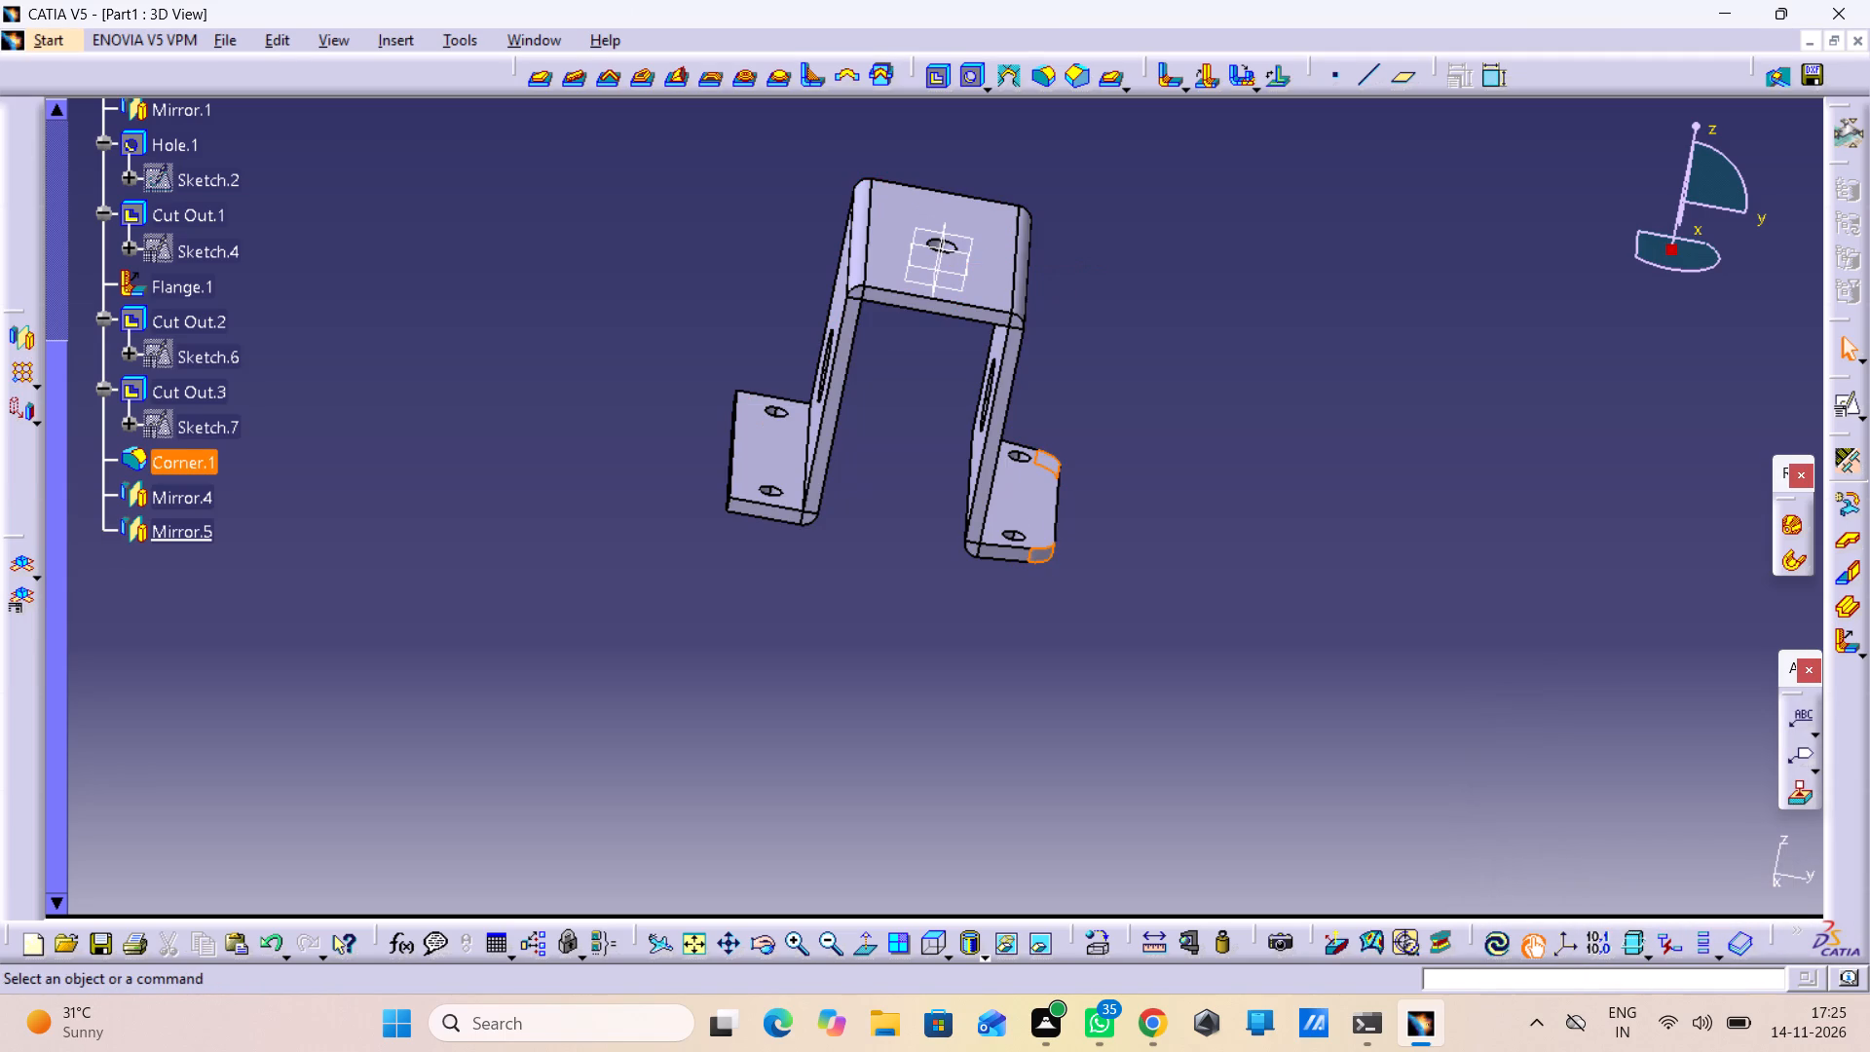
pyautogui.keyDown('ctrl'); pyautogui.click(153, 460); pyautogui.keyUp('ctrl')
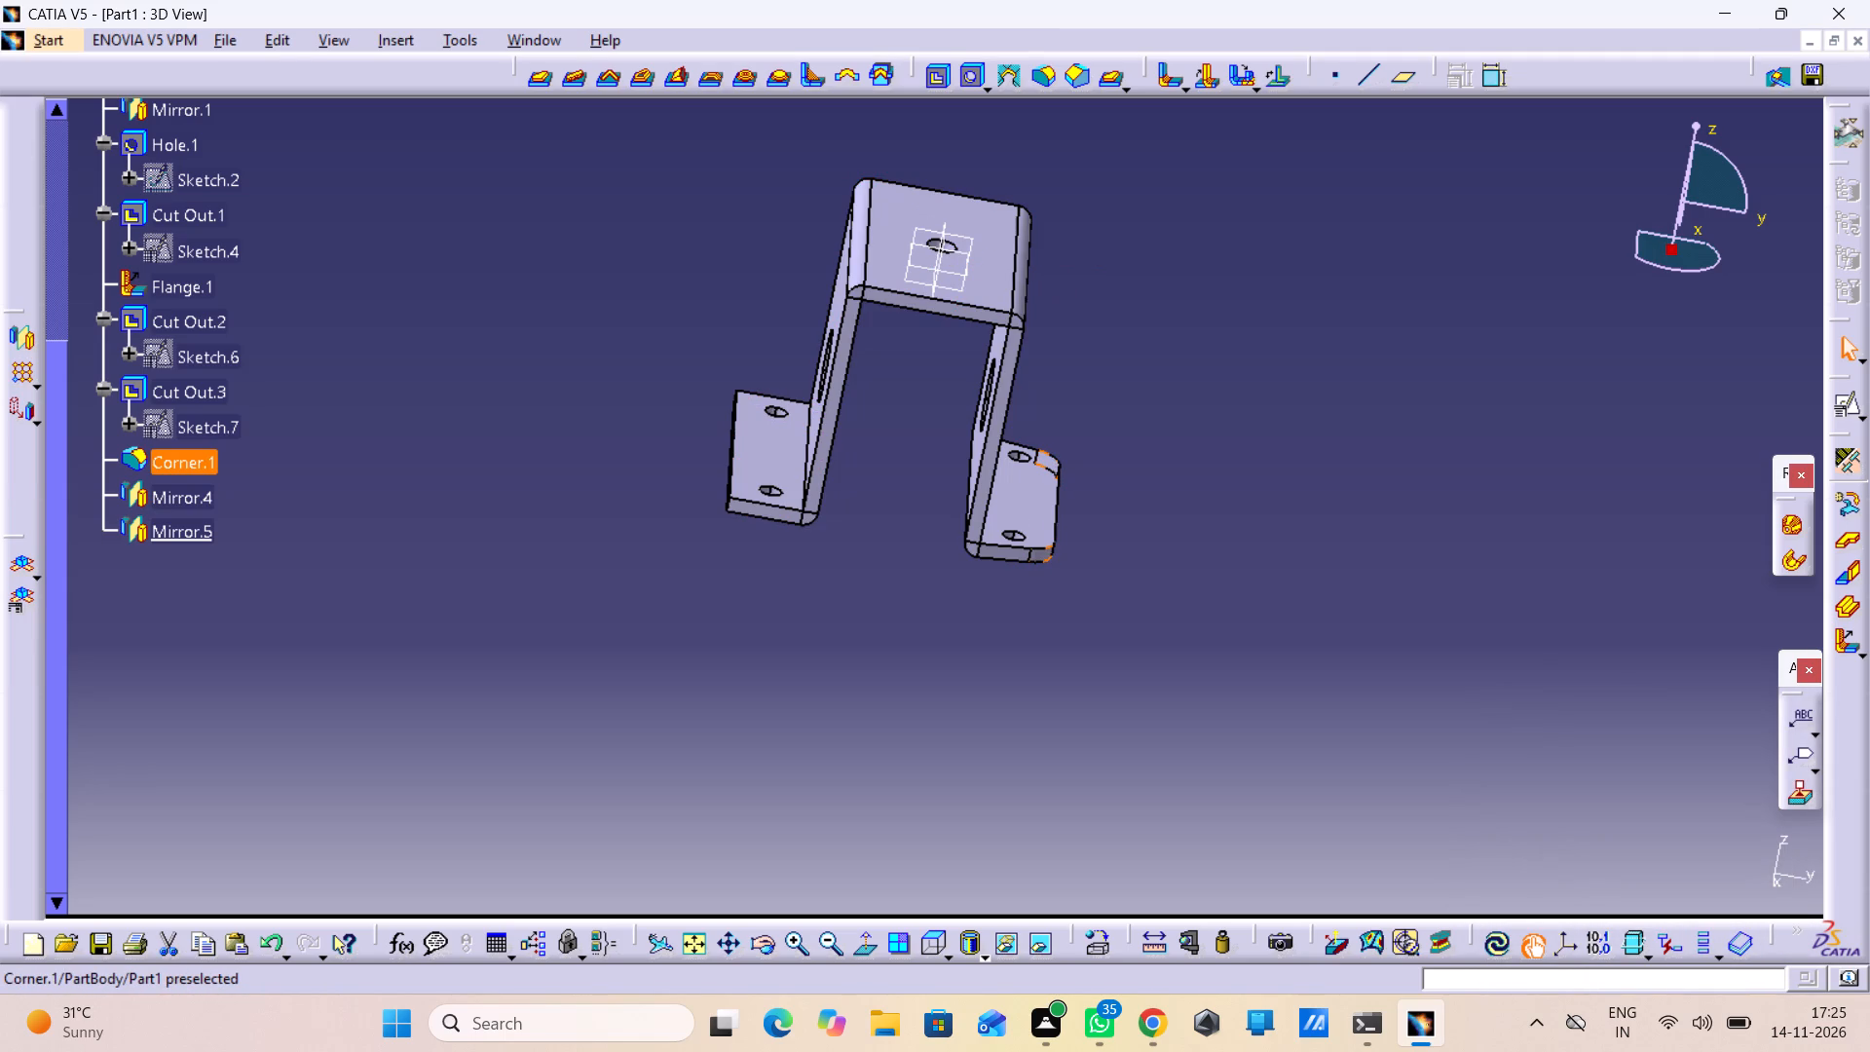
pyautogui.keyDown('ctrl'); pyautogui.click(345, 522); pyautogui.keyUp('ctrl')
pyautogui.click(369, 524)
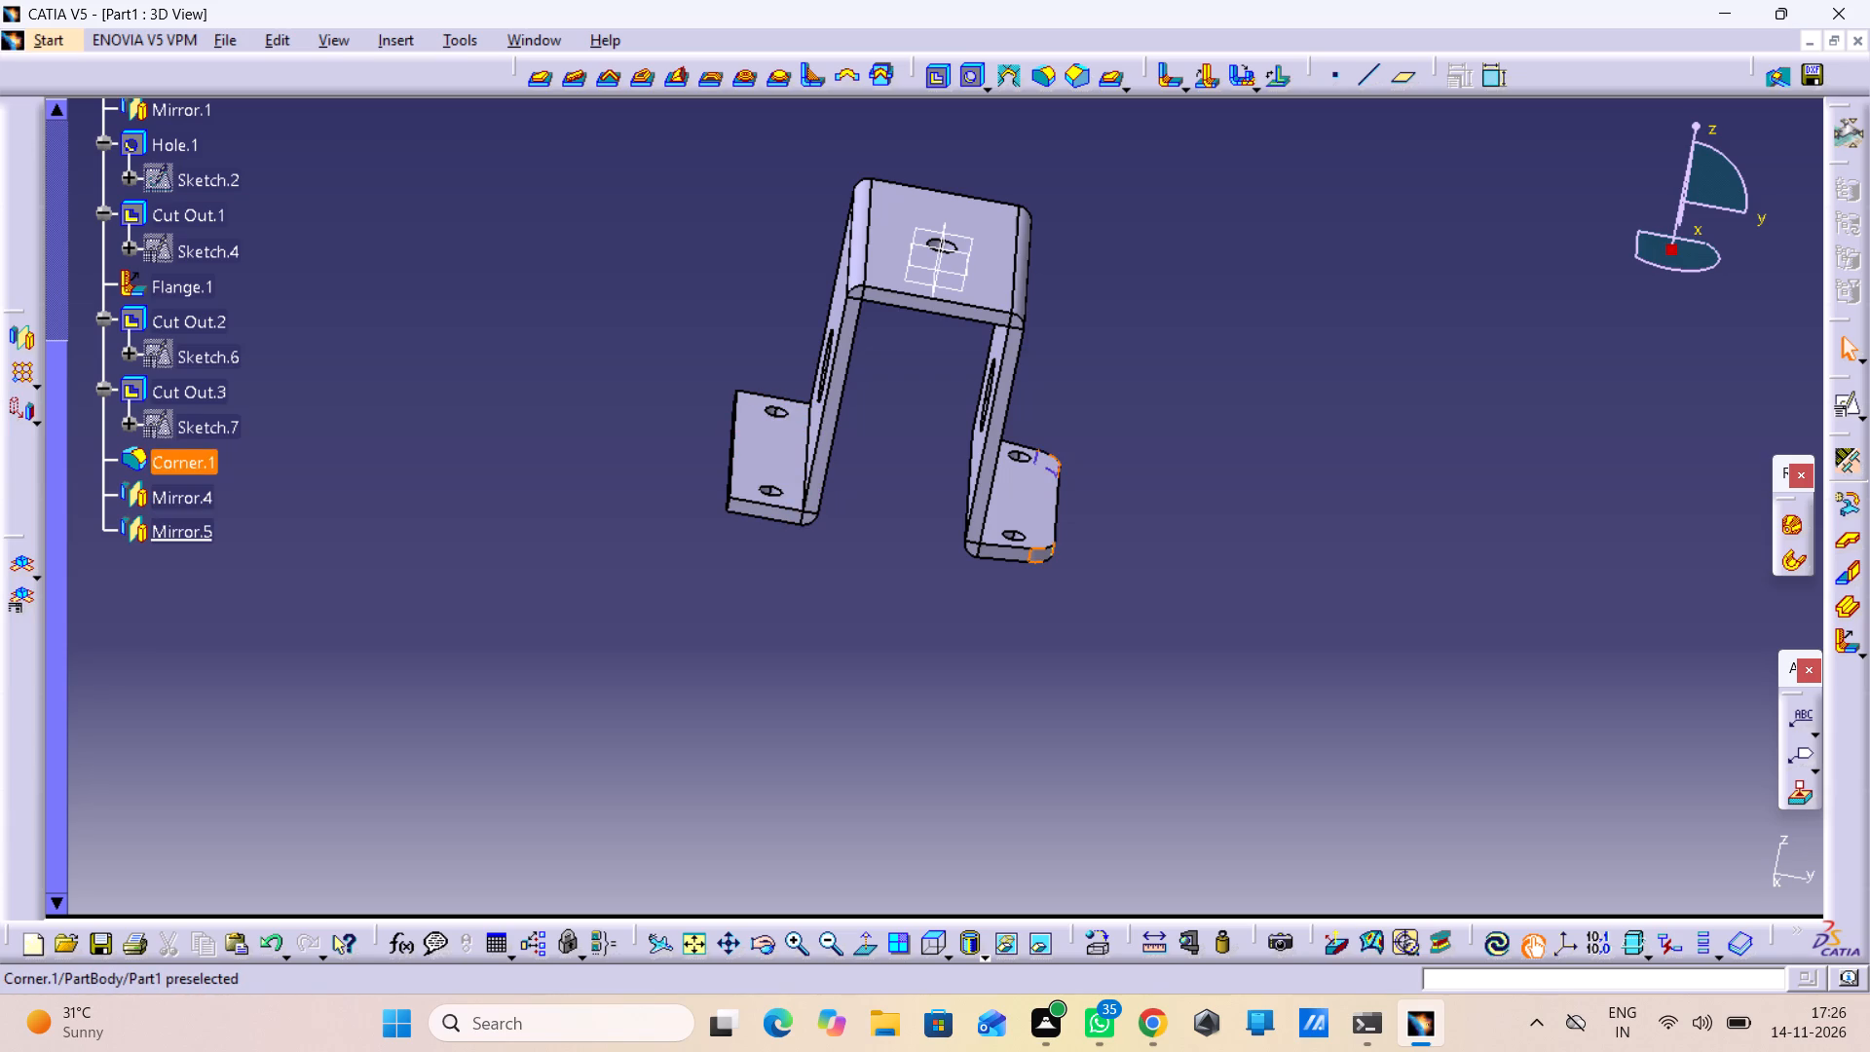
# Mirror the flange taper of Cut Out.3 about the zx plane onto the opposite flange.
pyautogui.click(162, 394)
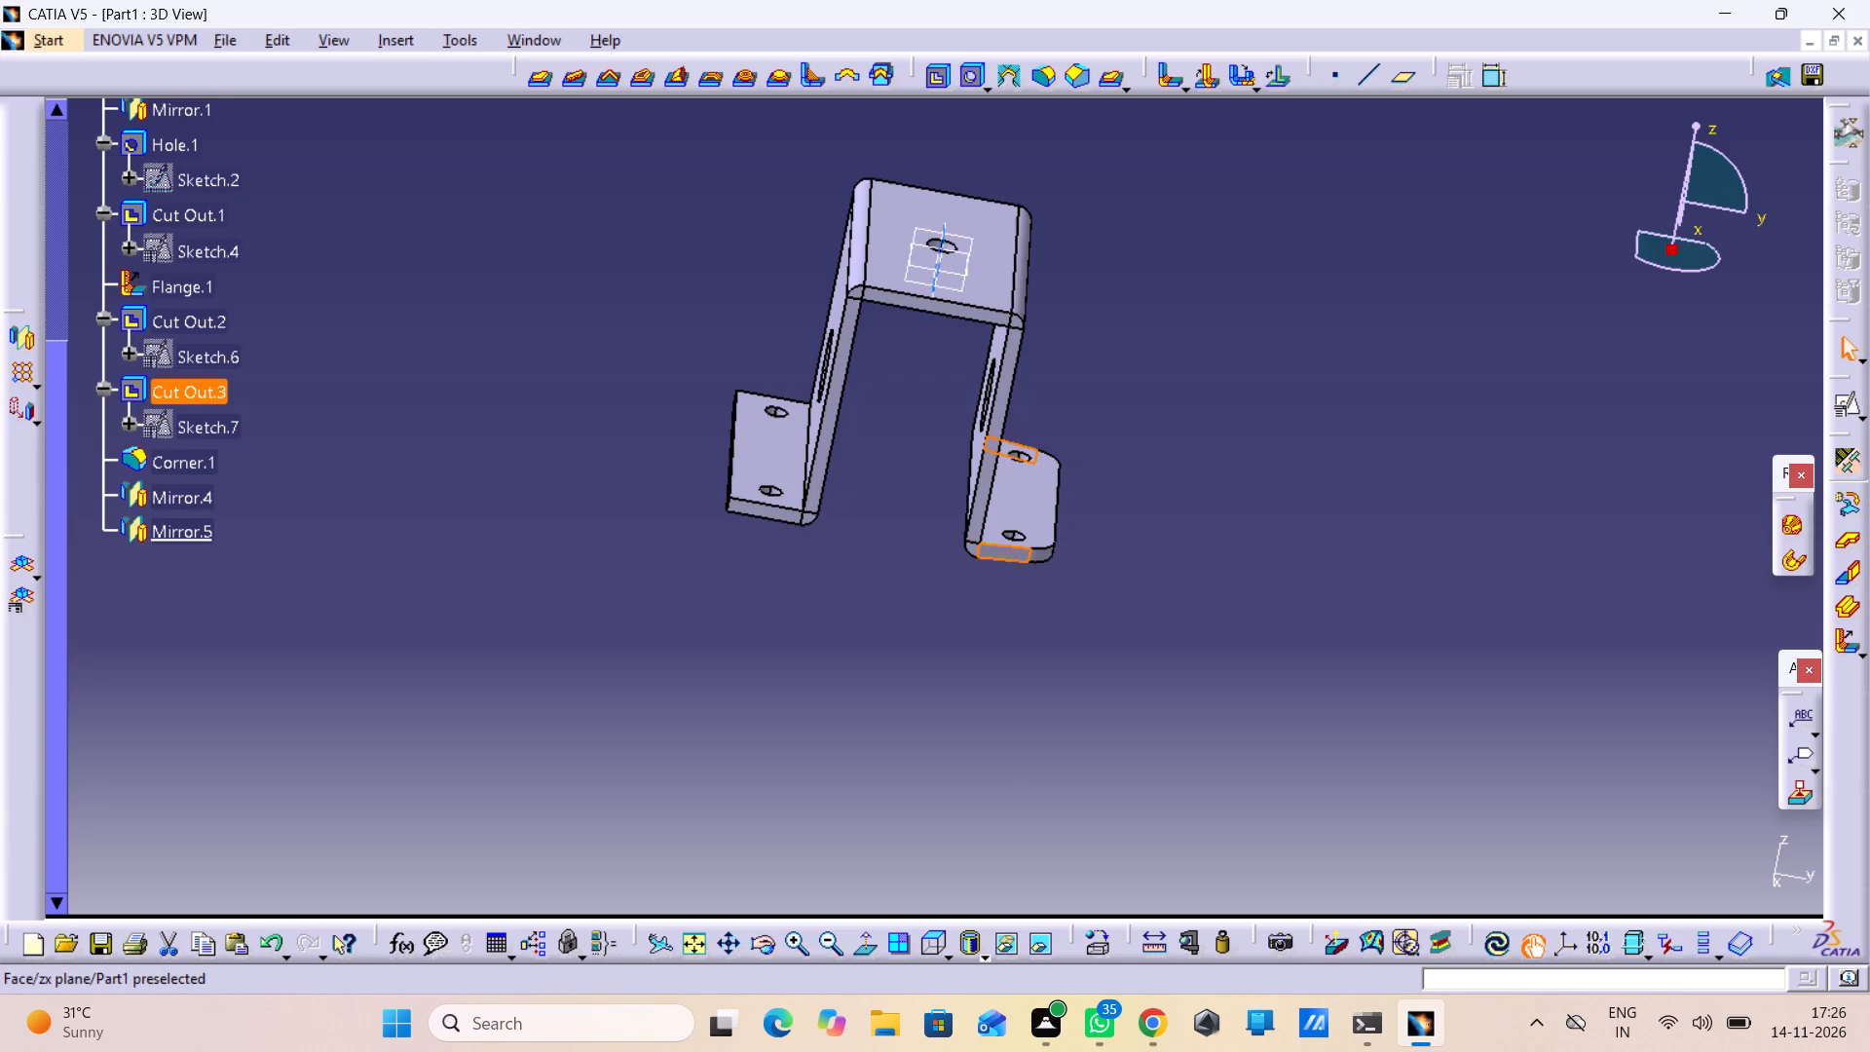
pyautogui.click(34, 343)
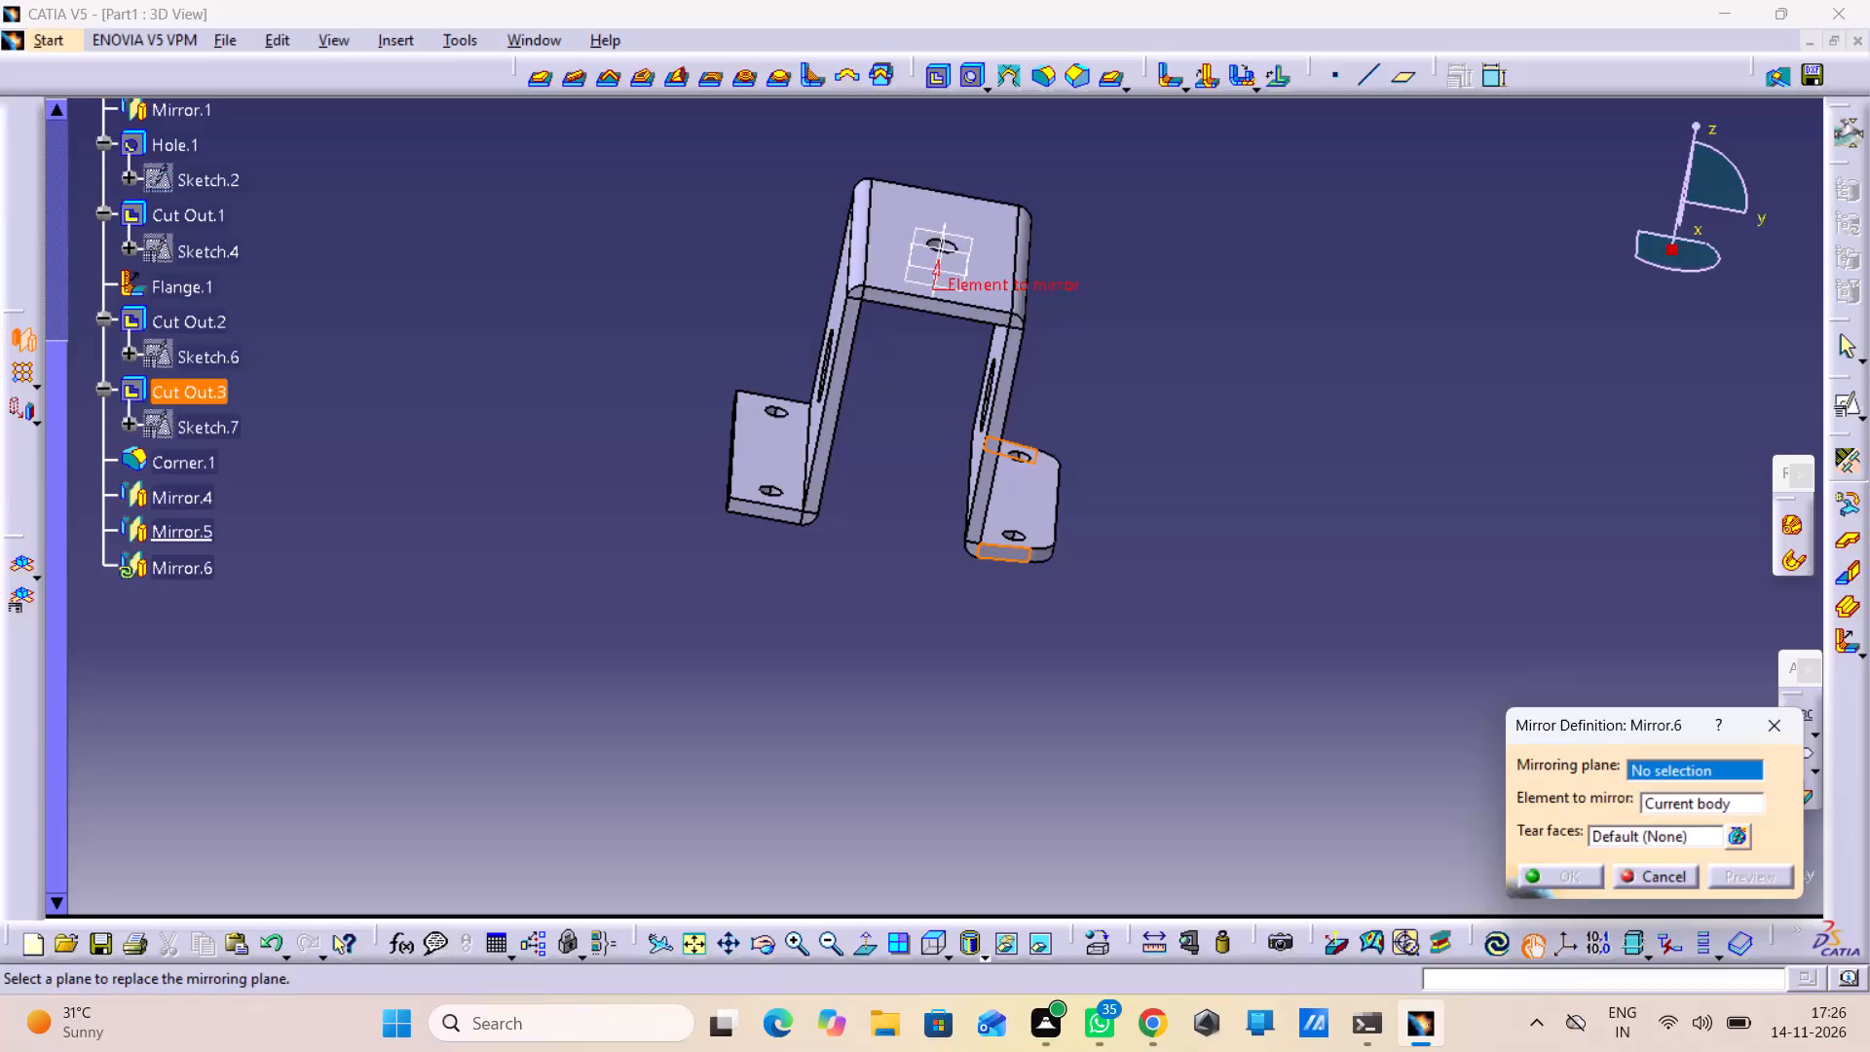
pyautogui.click(940, 248)
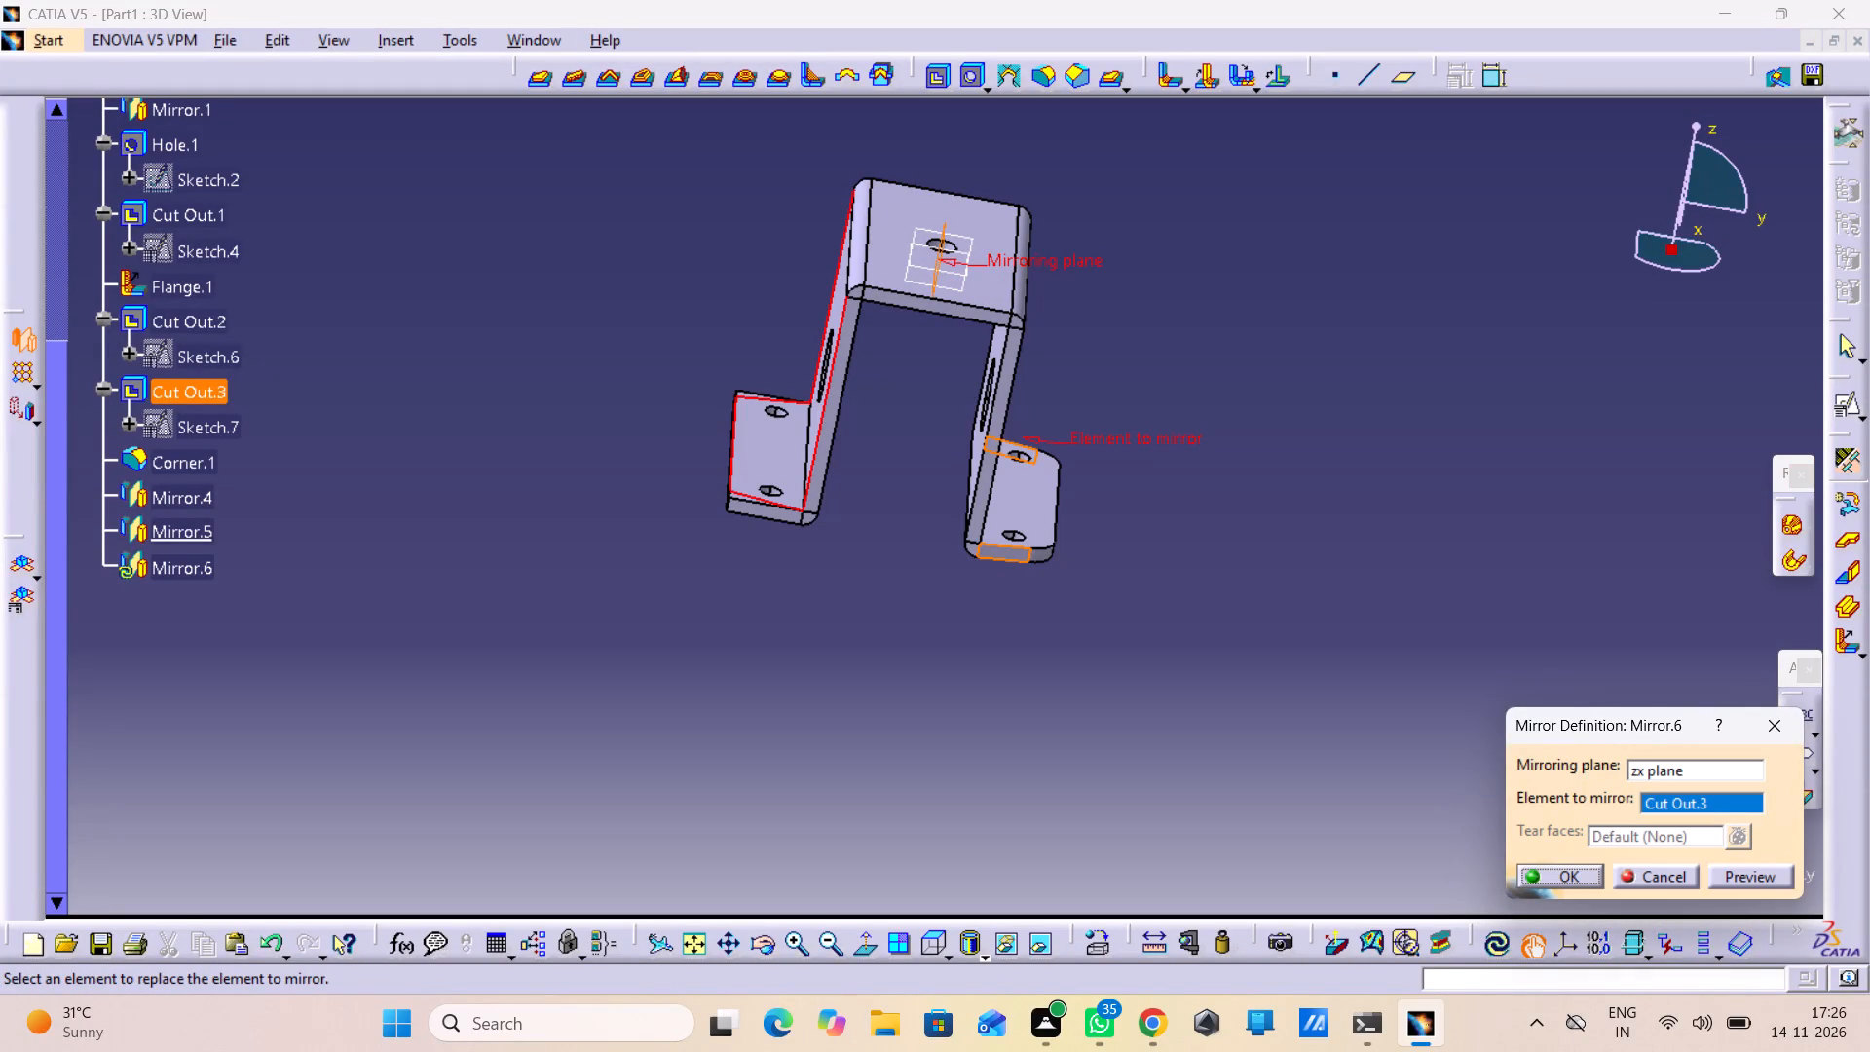
pyautogui.click(1562, 865)
pyautogui.click(1205, 702)
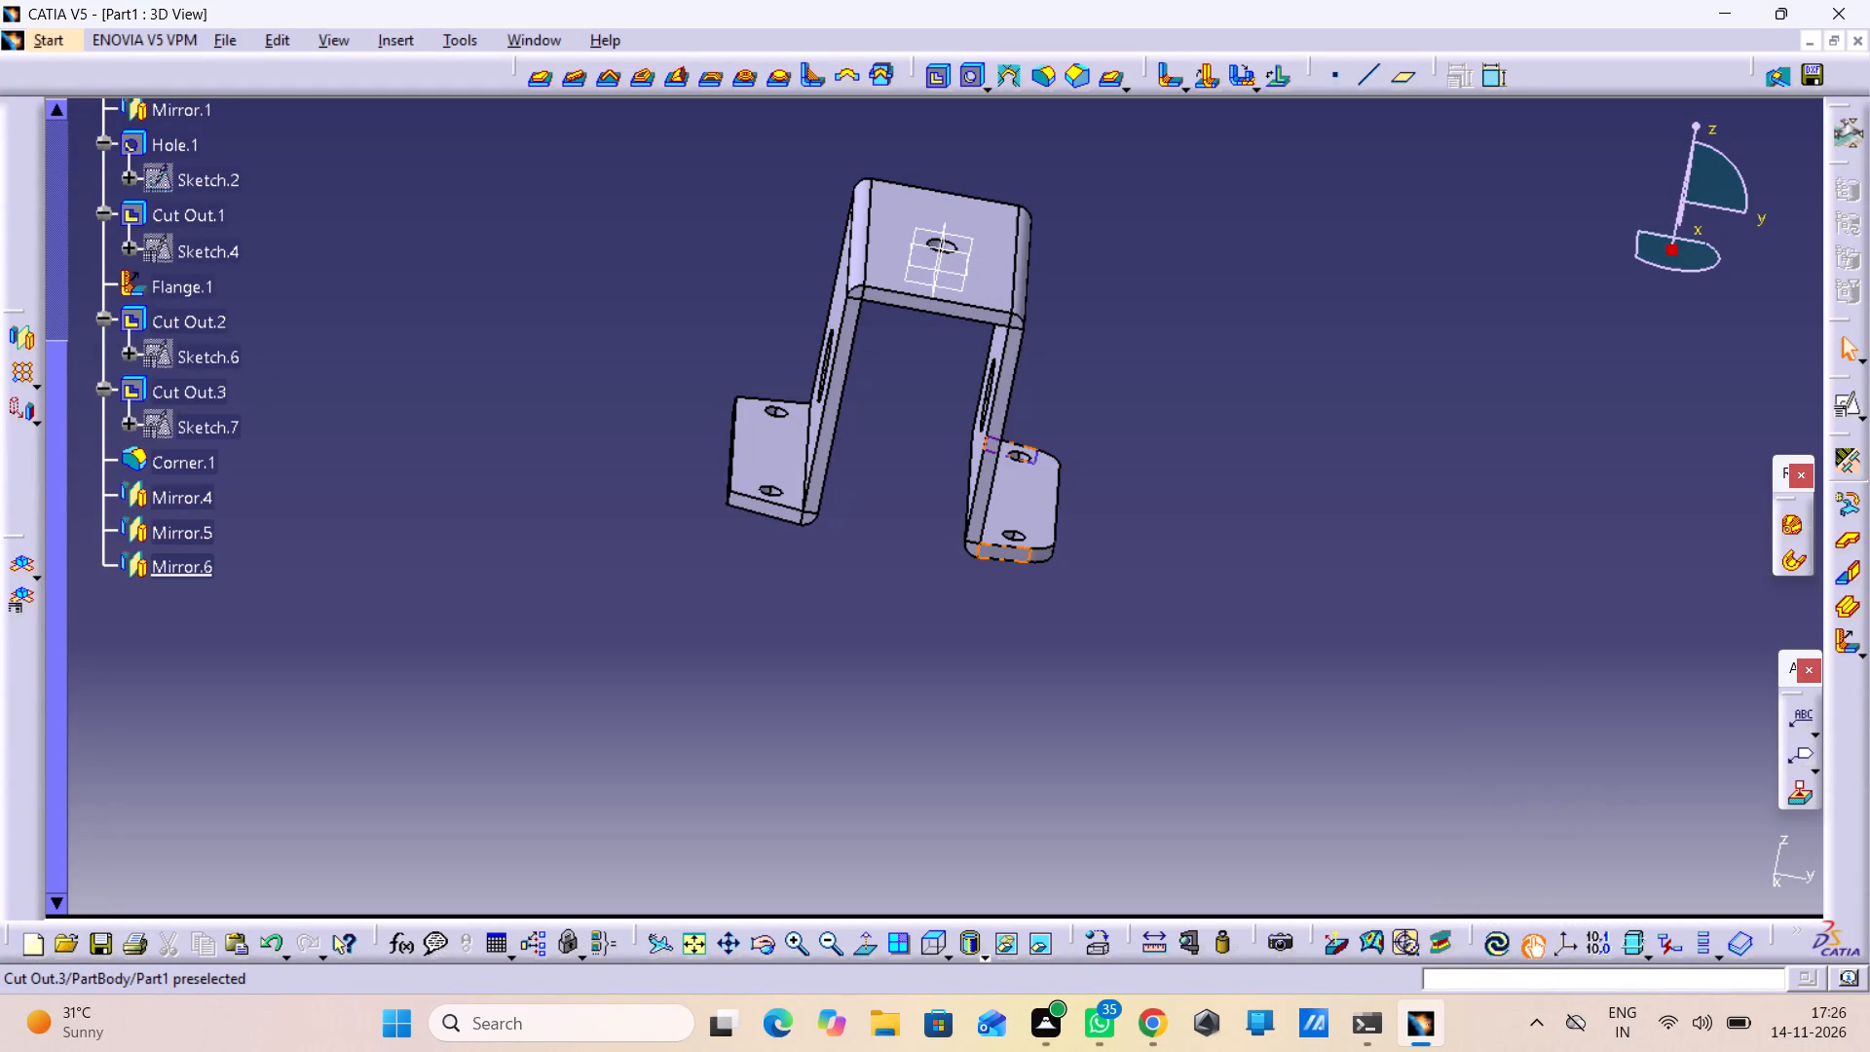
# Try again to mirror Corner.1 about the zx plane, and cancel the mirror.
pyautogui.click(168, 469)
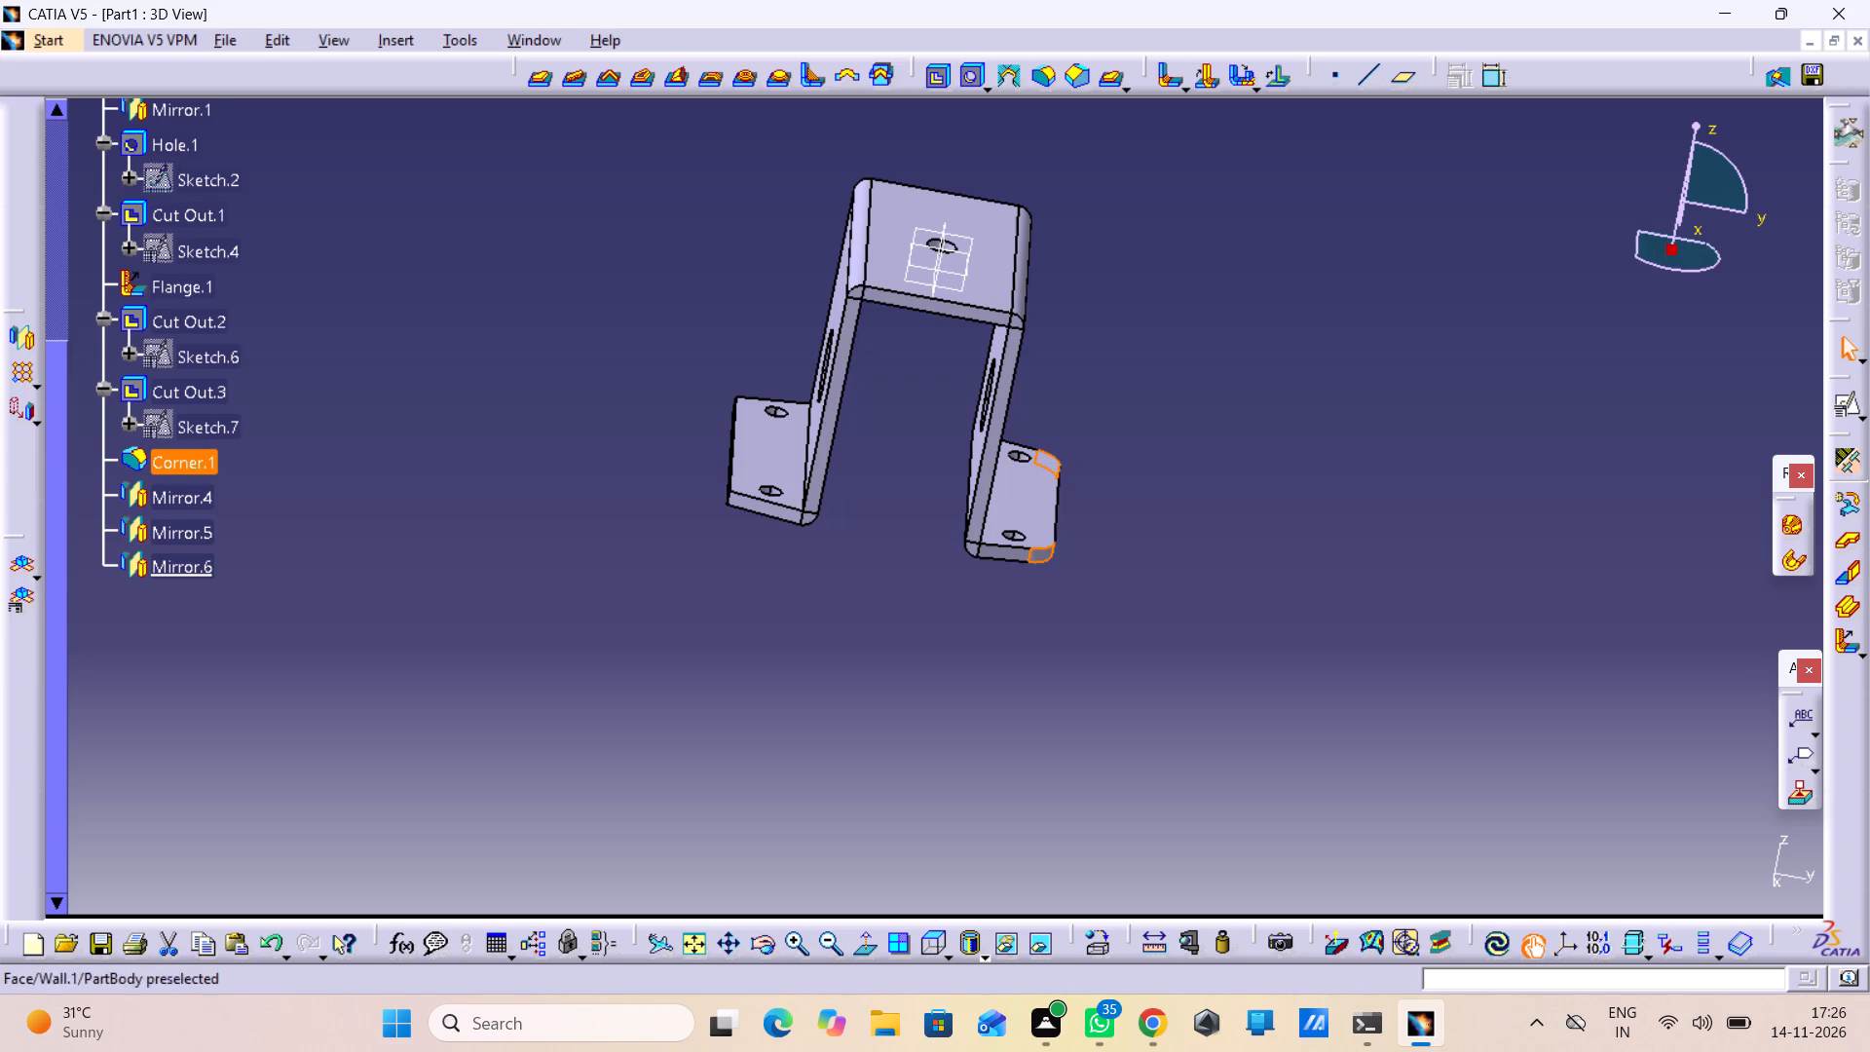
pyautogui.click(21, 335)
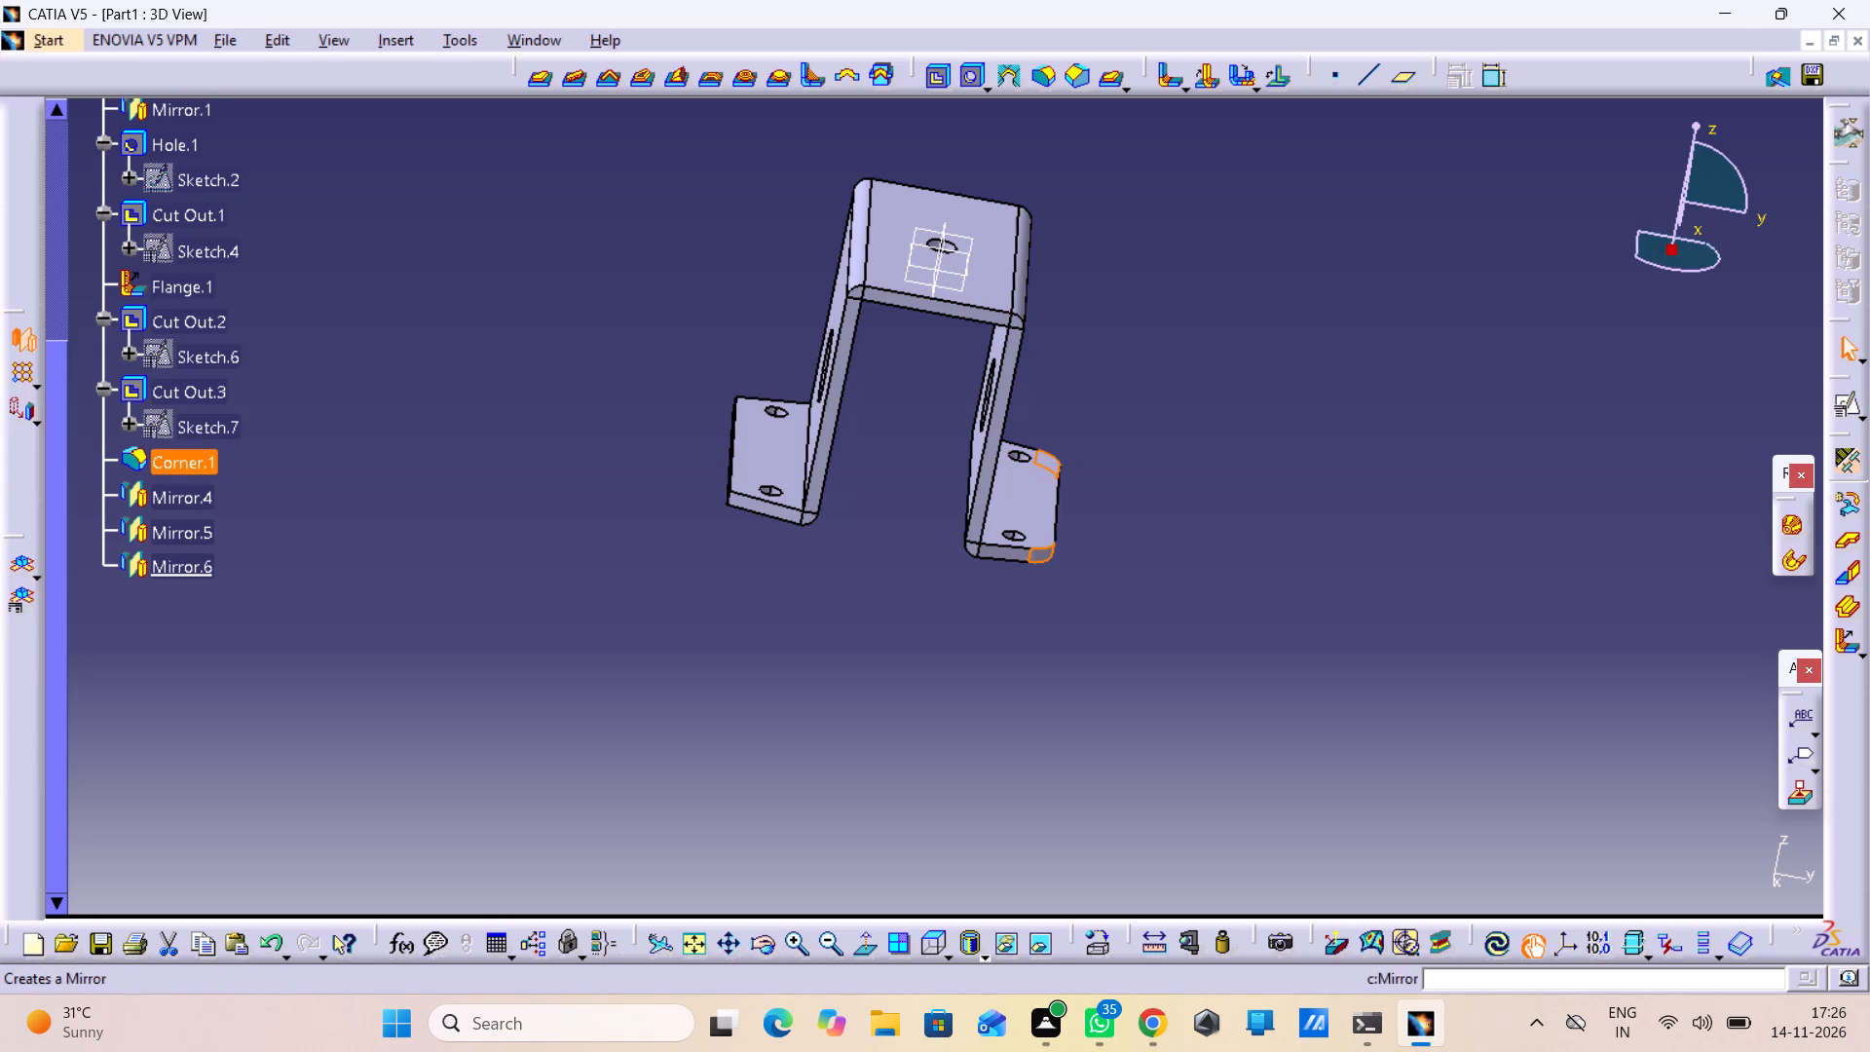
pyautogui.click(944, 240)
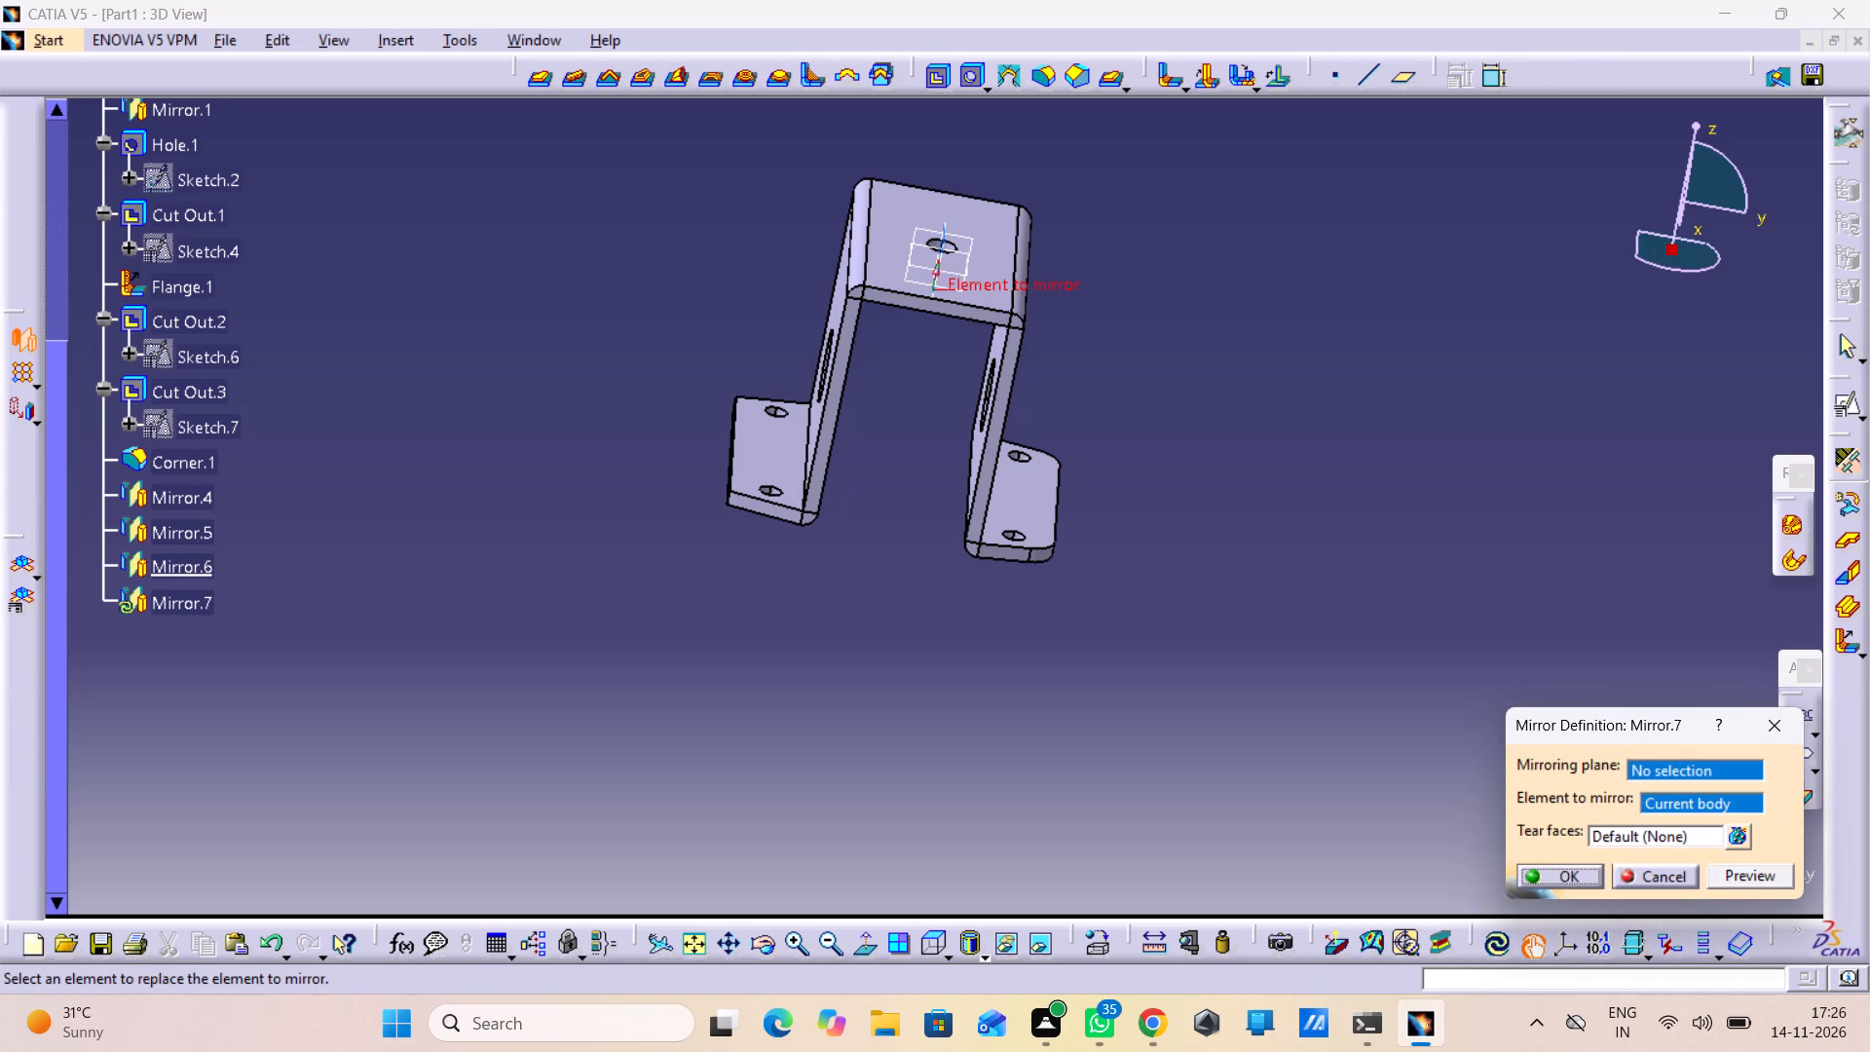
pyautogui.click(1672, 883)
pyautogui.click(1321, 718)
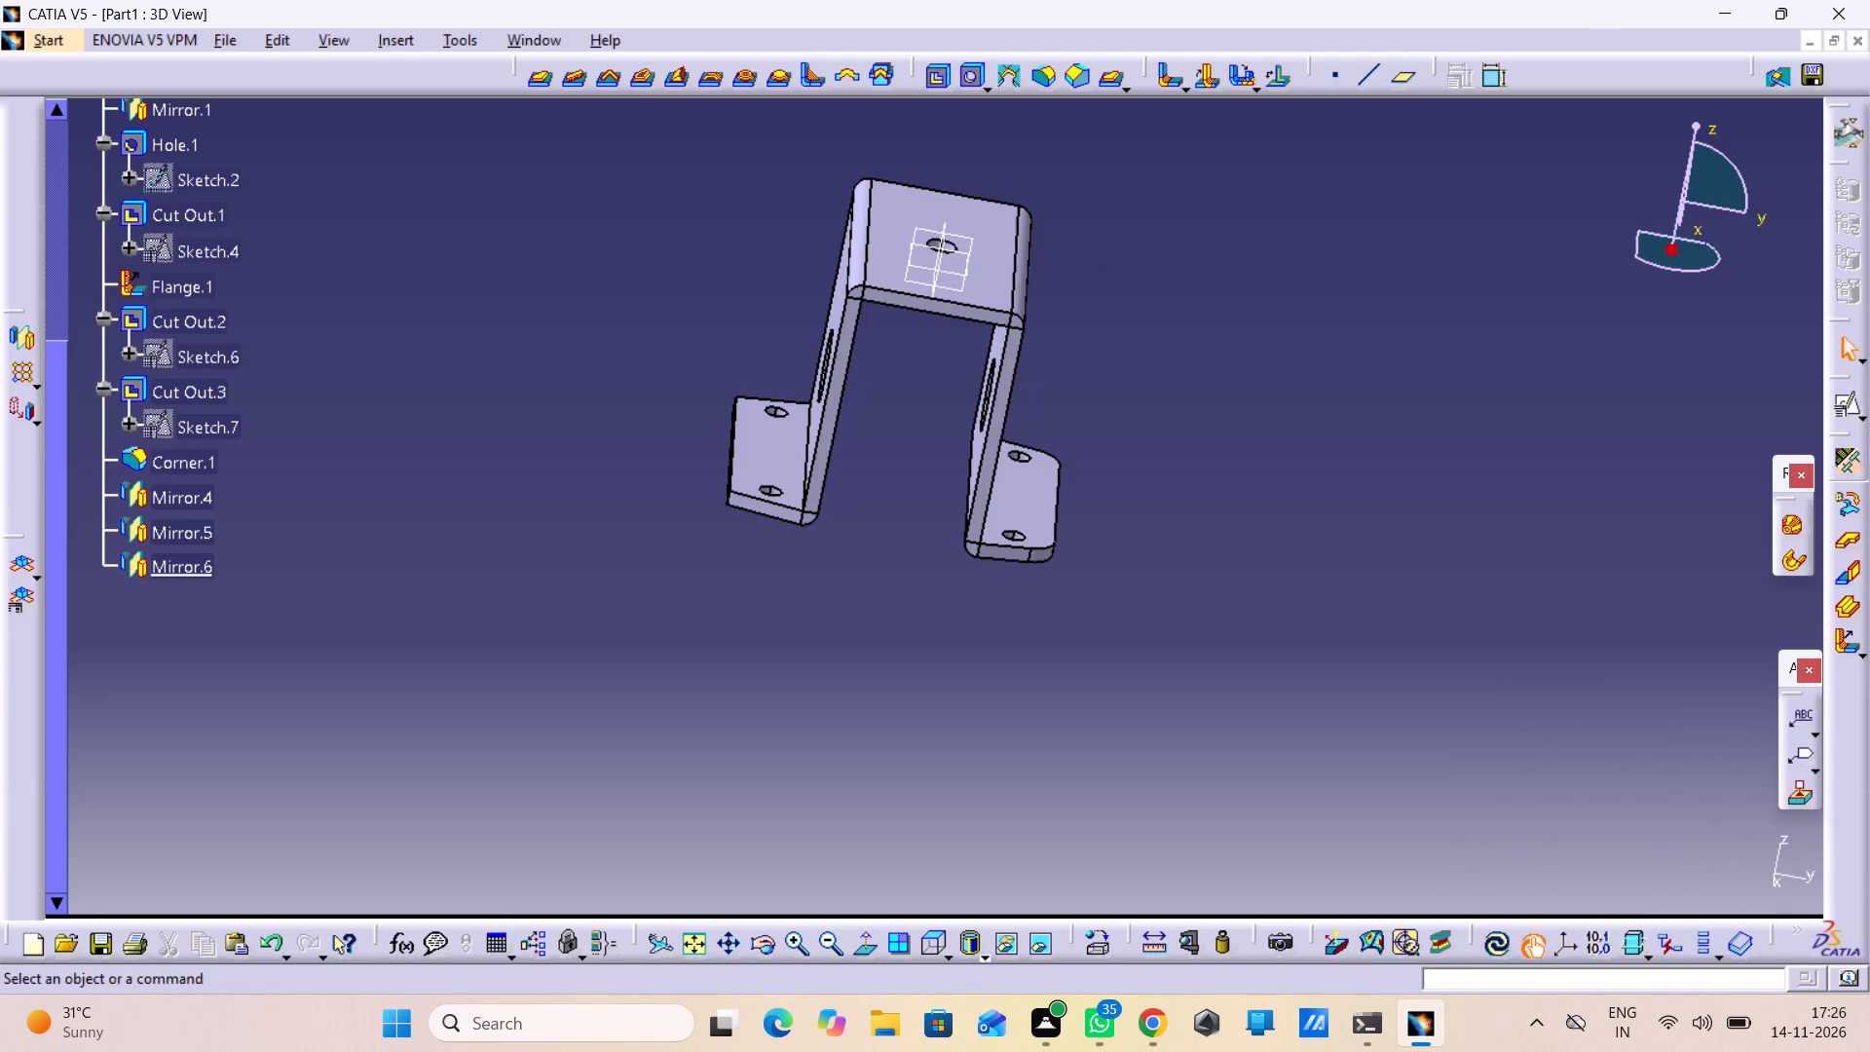
# Round the two outer corners of the mirrored flange with a 4 mm radius using the Corner command.
pyautogui.moveTo(762, 540); pyautogui.dragTo(760, 504, button='middle')
pyautogui.rightClick(762, 540)
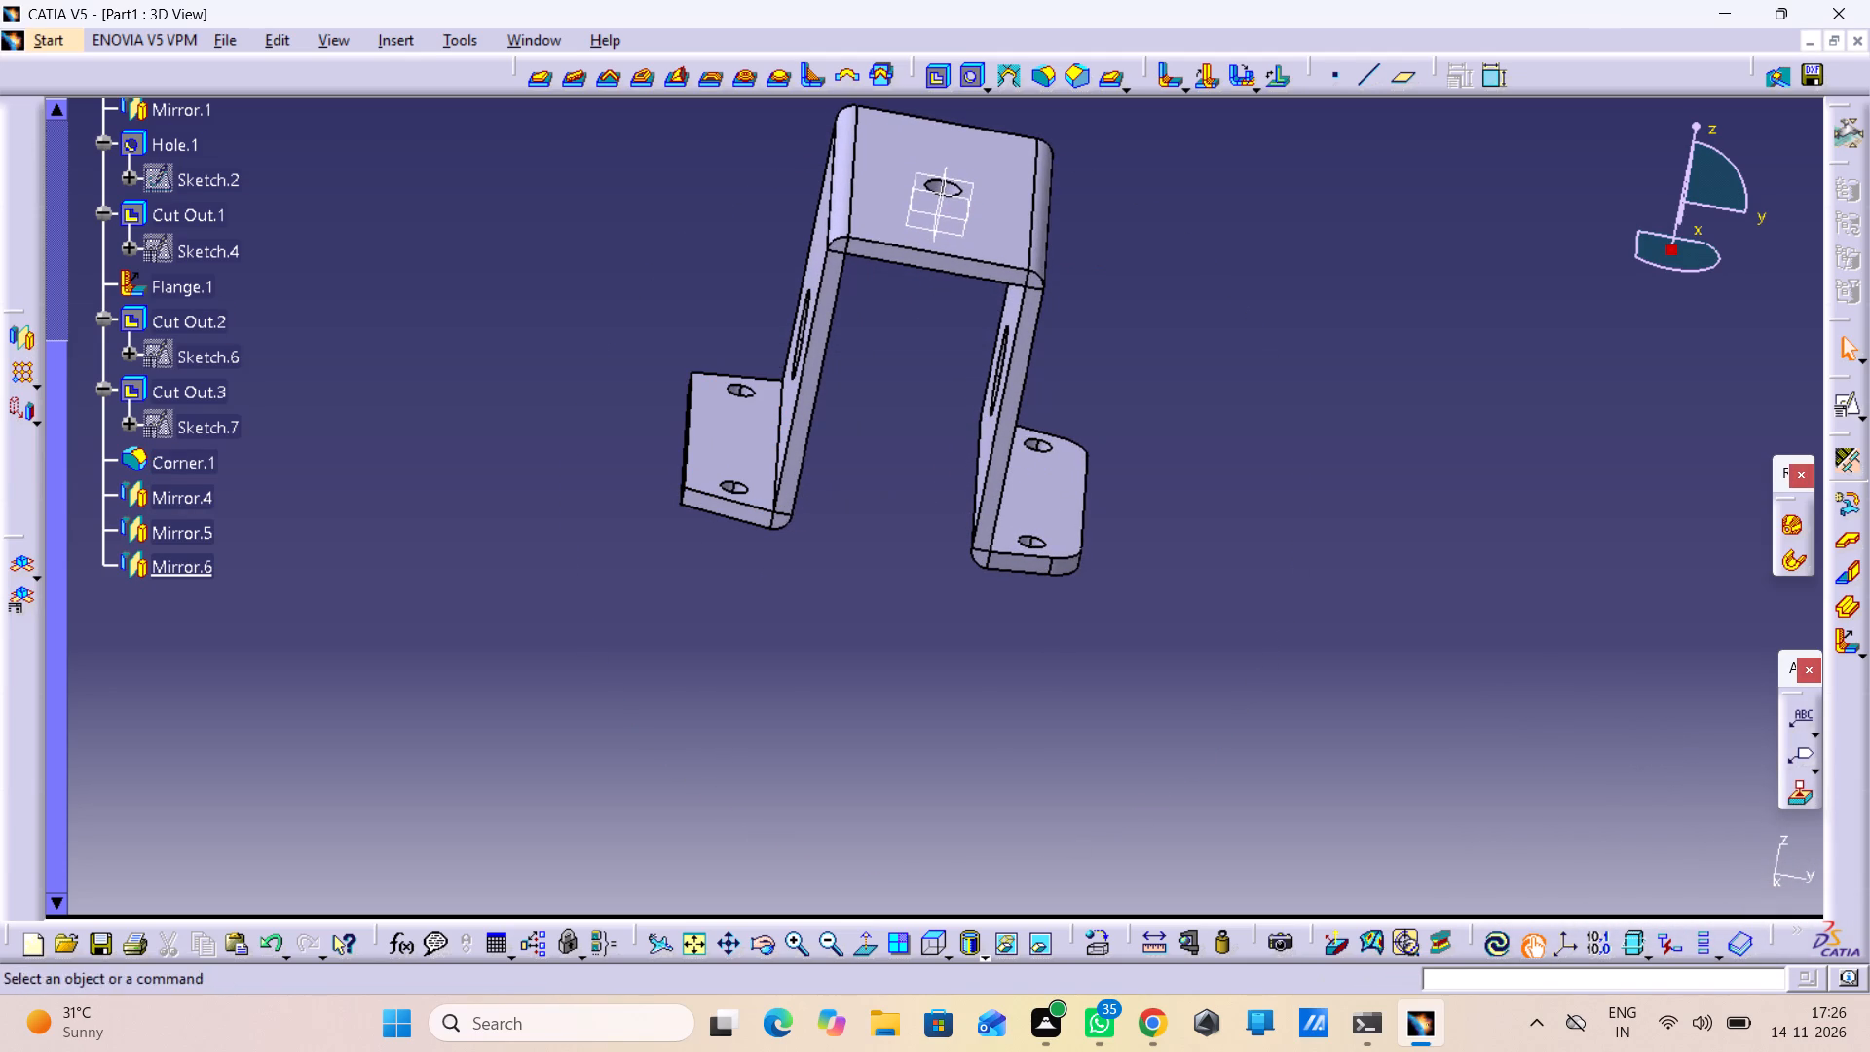
pyautogui.click(1046, 74)
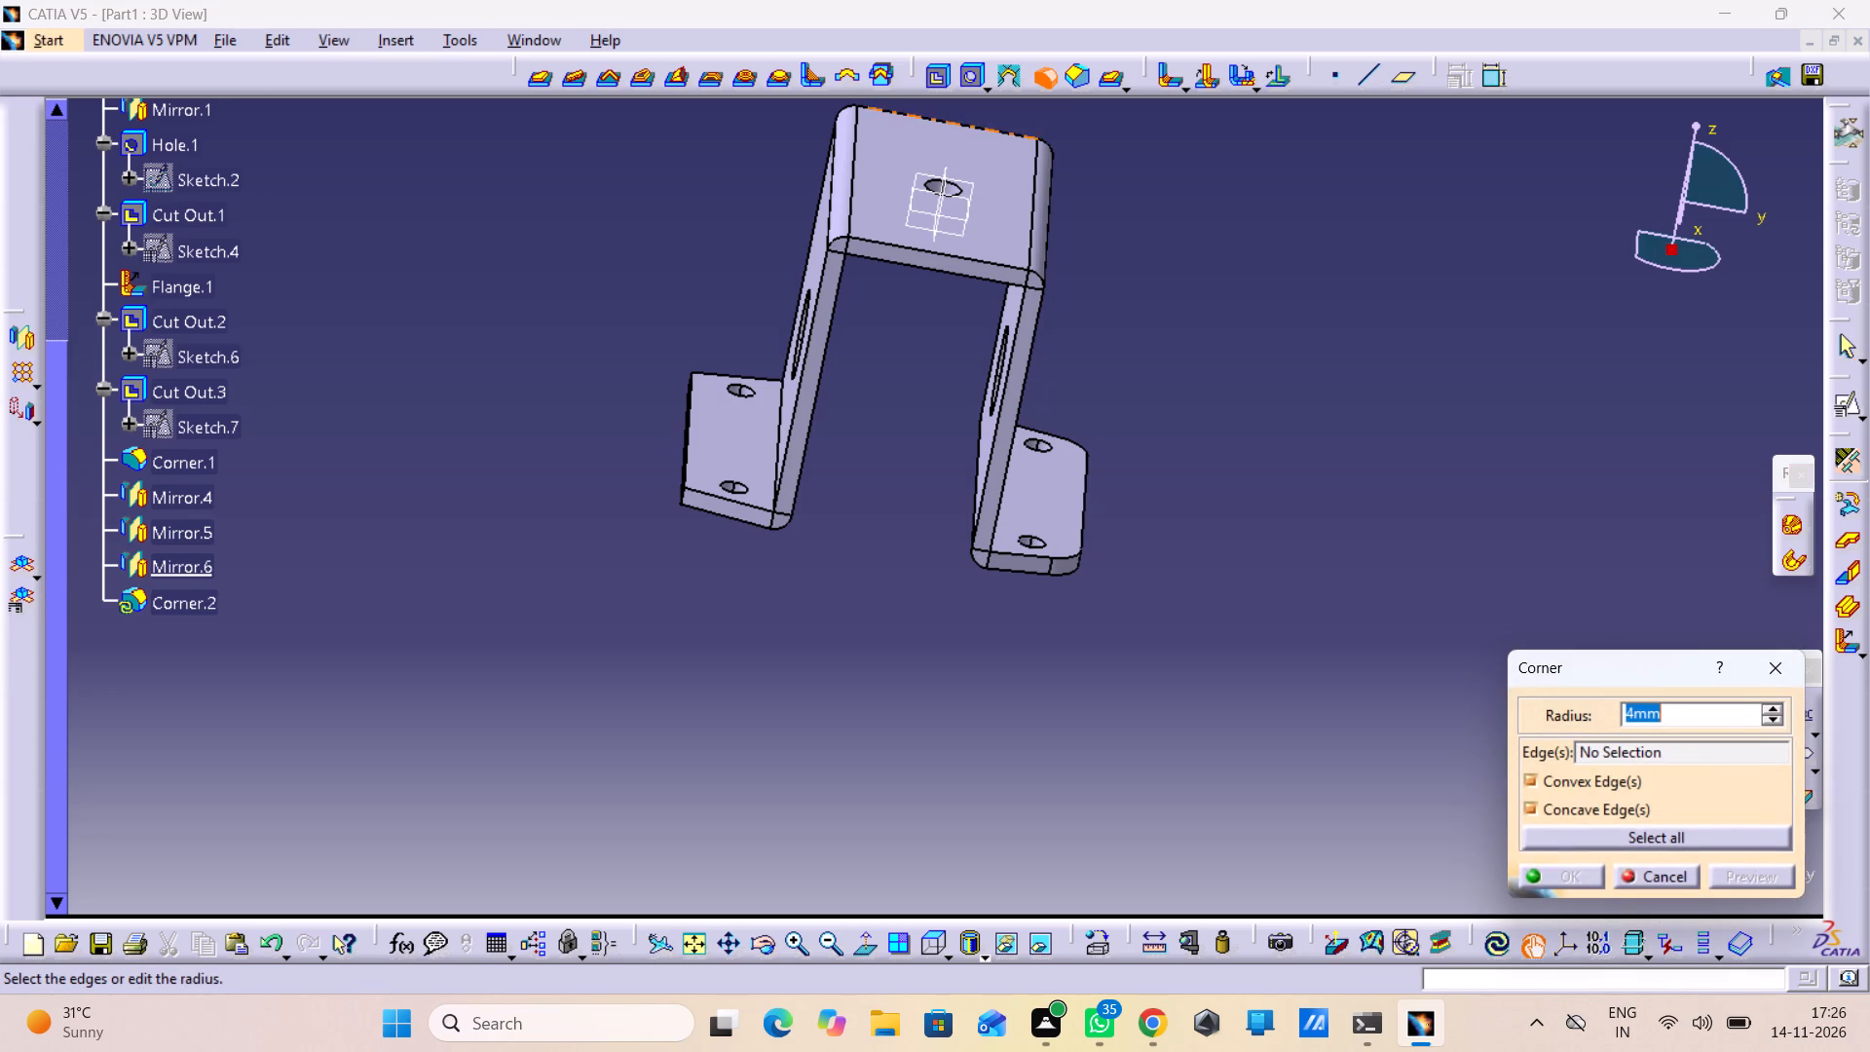
pyautogui.click(683, 495)
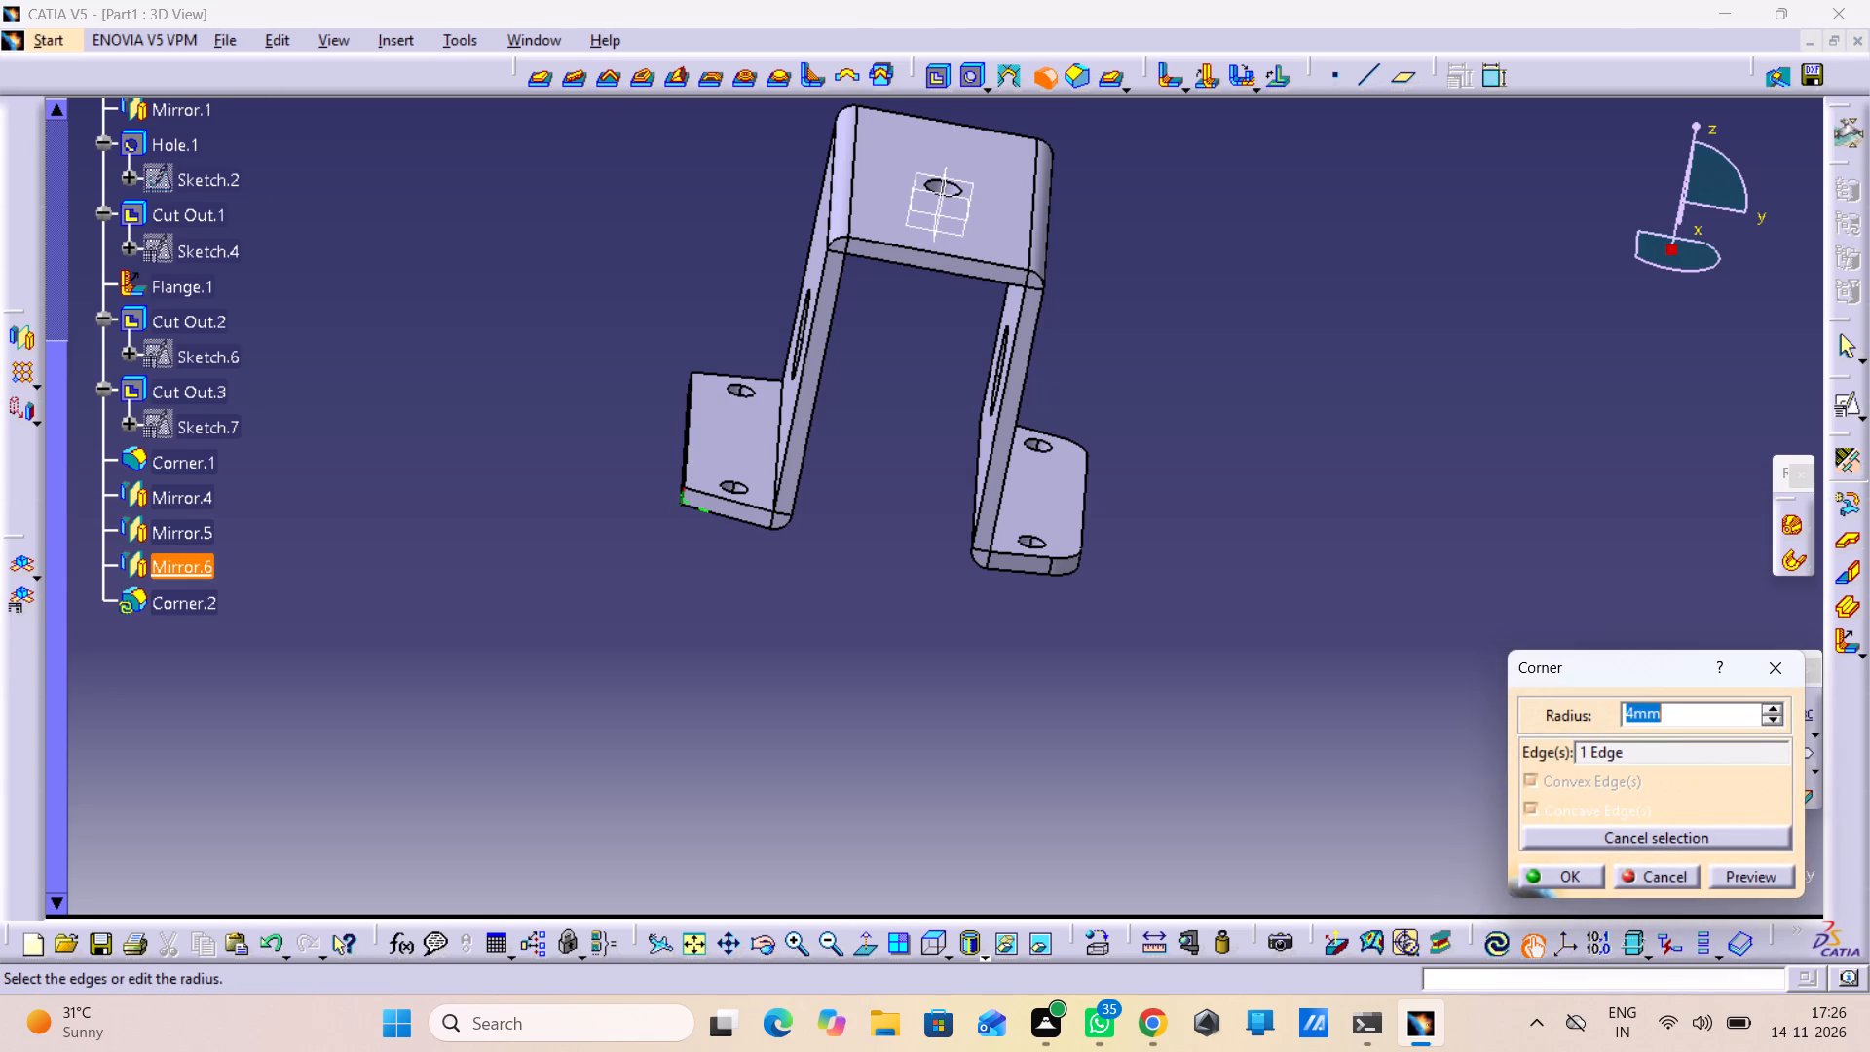
pyautogui.moveTo(641, 501); pyautogui.dragTo(887, 583, button='middle')
pyautogui.moveTo(641, 501); pyautogui.dragTo(879, 580, button='right')
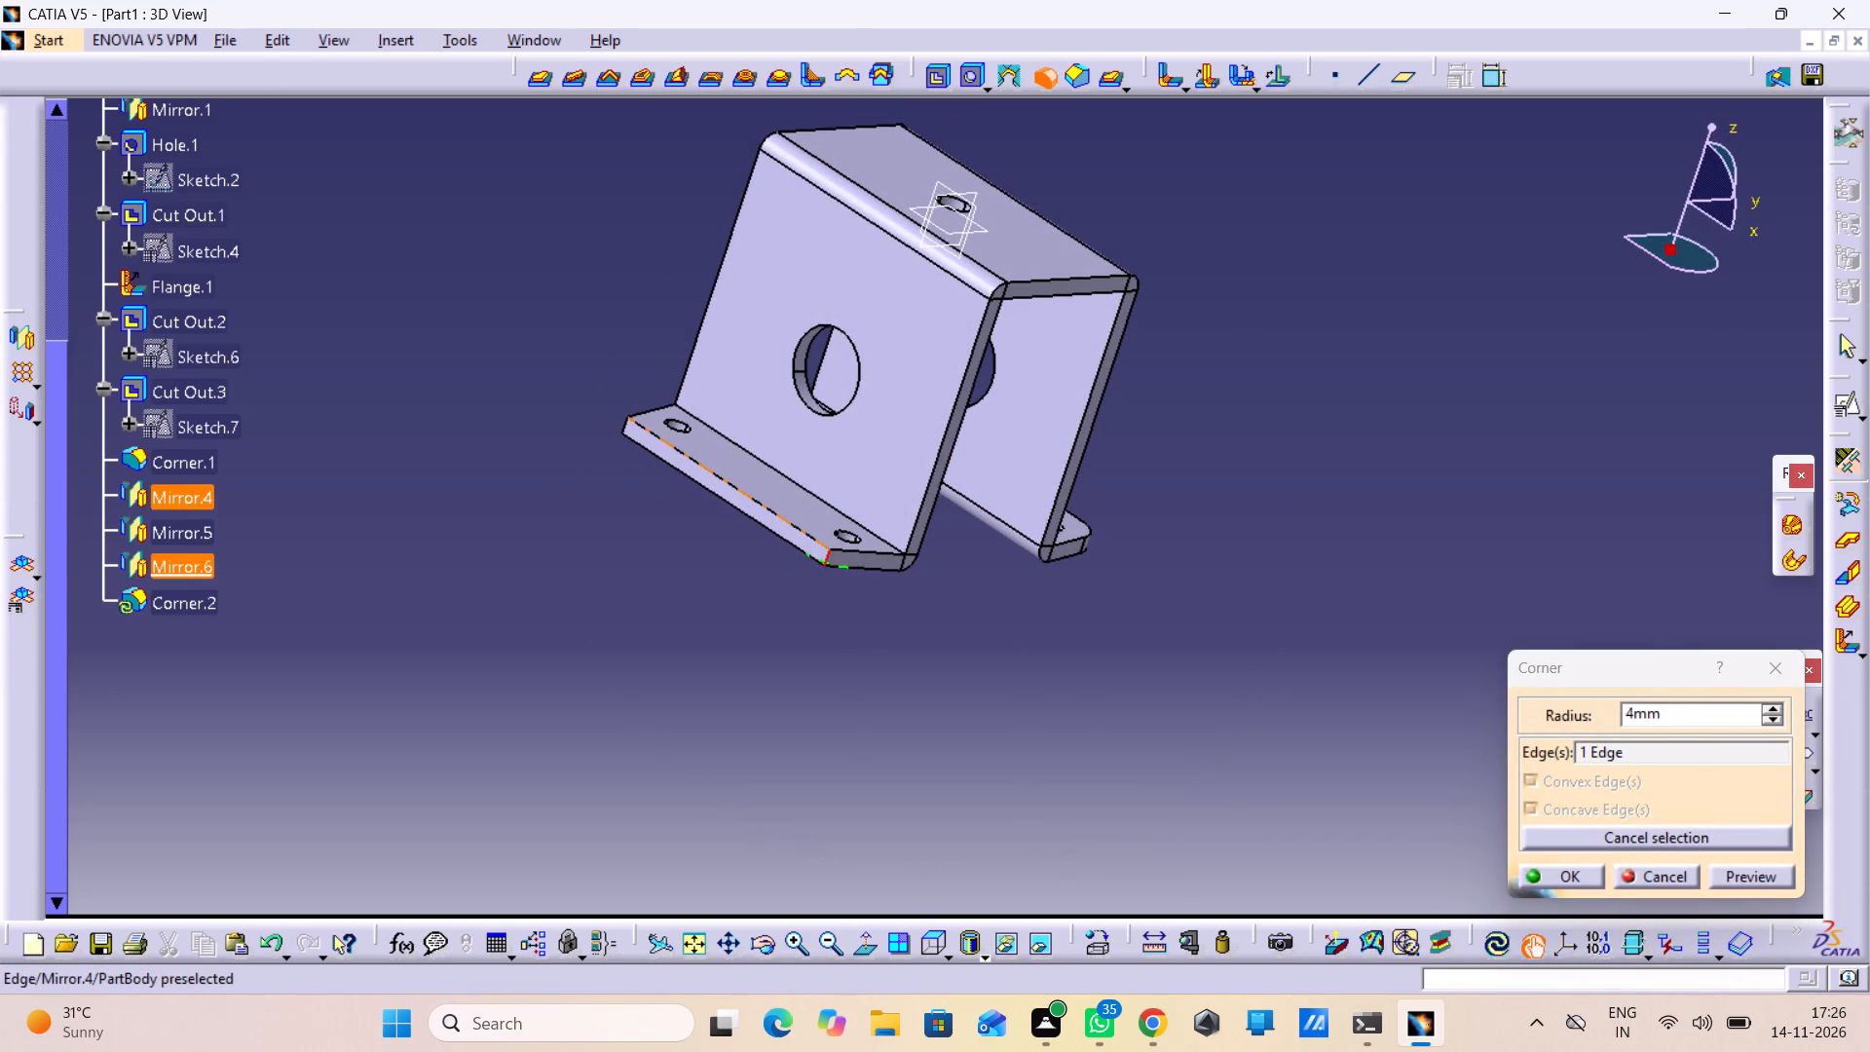
pyautogui.click(629, 428)
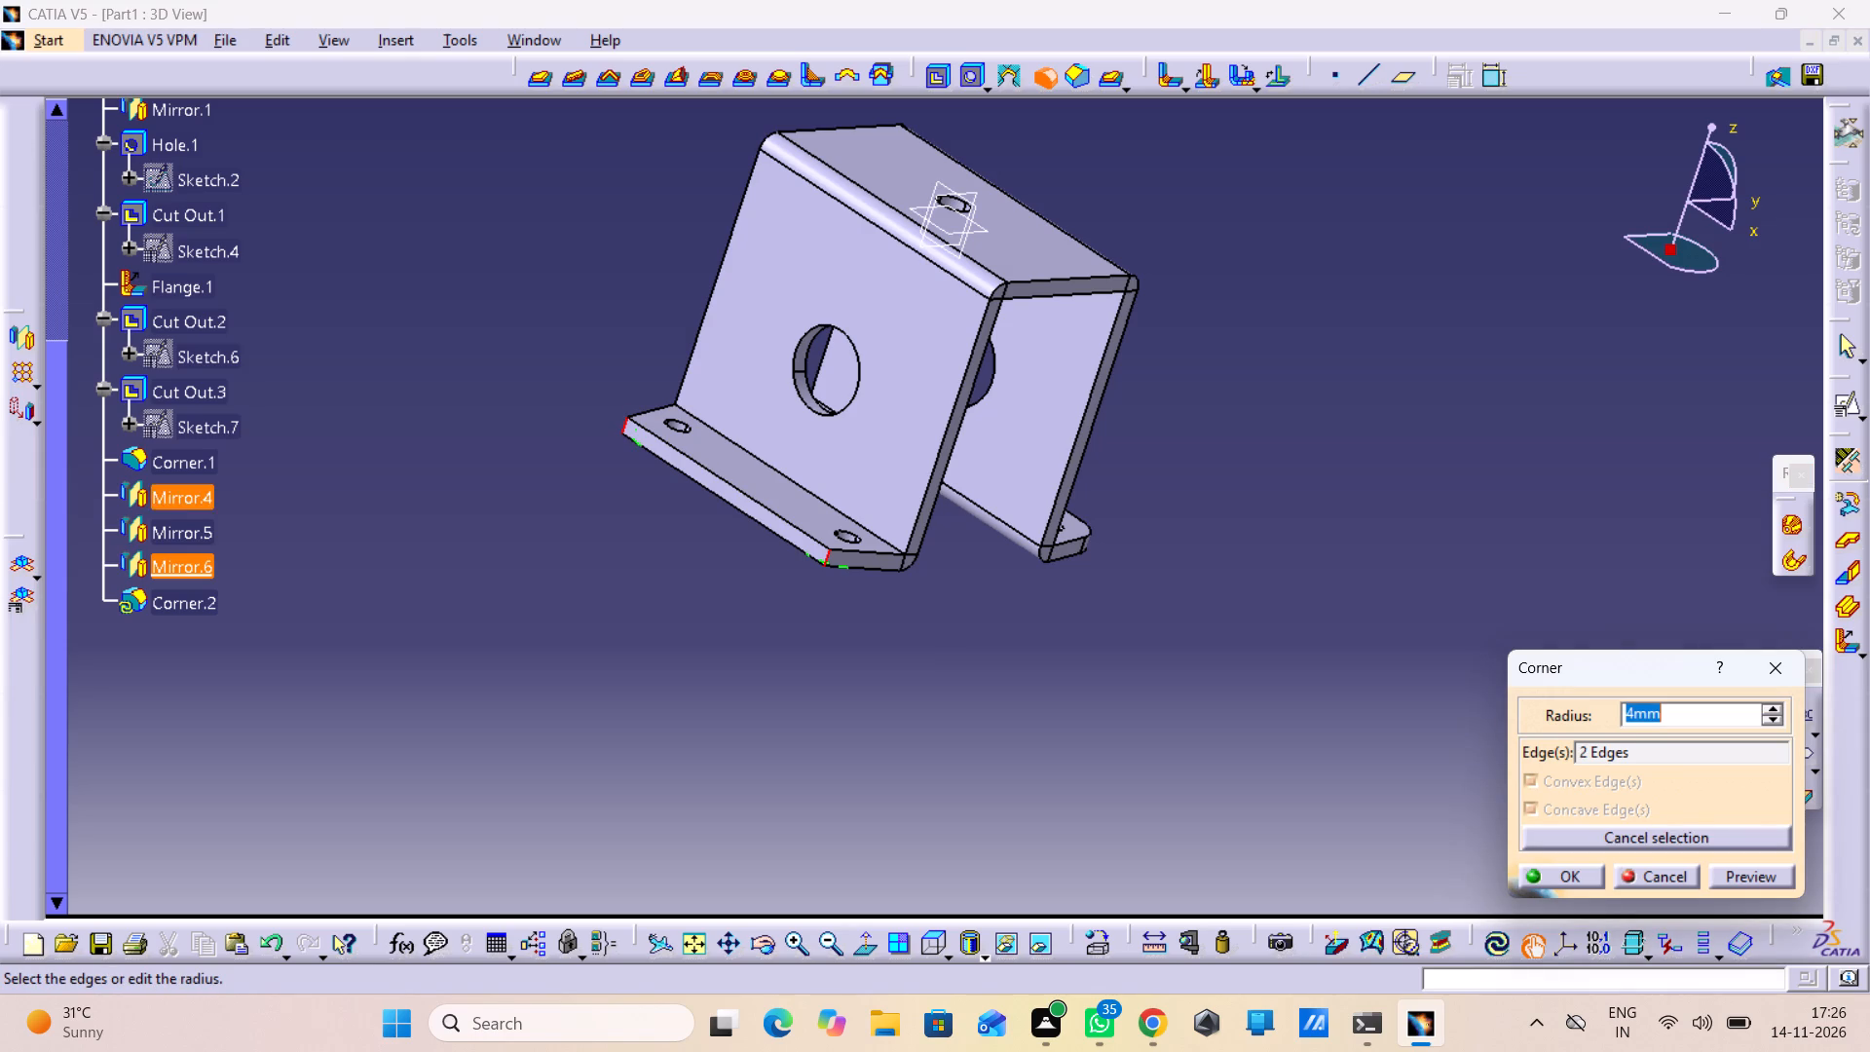
pyautogui.click(1764, 883)
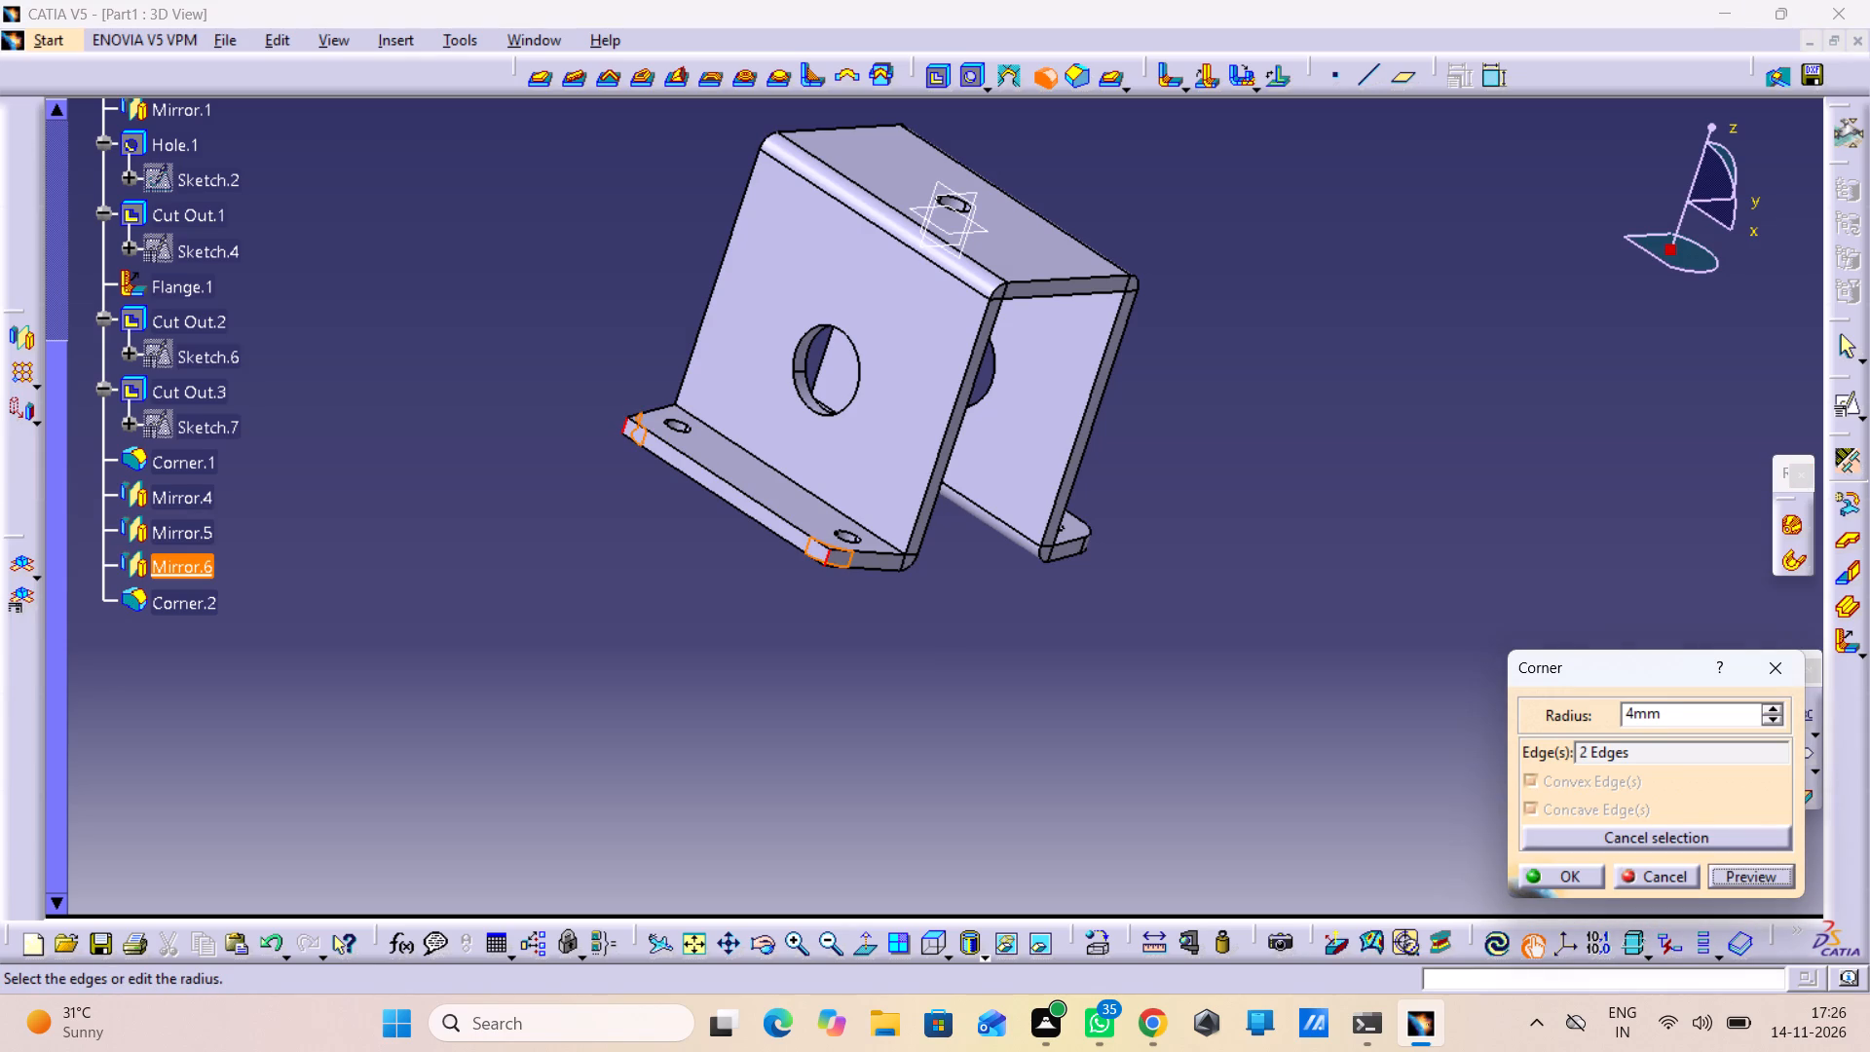
pyautogui.click(1578, 871)
pyautogui.click(1150, 811)
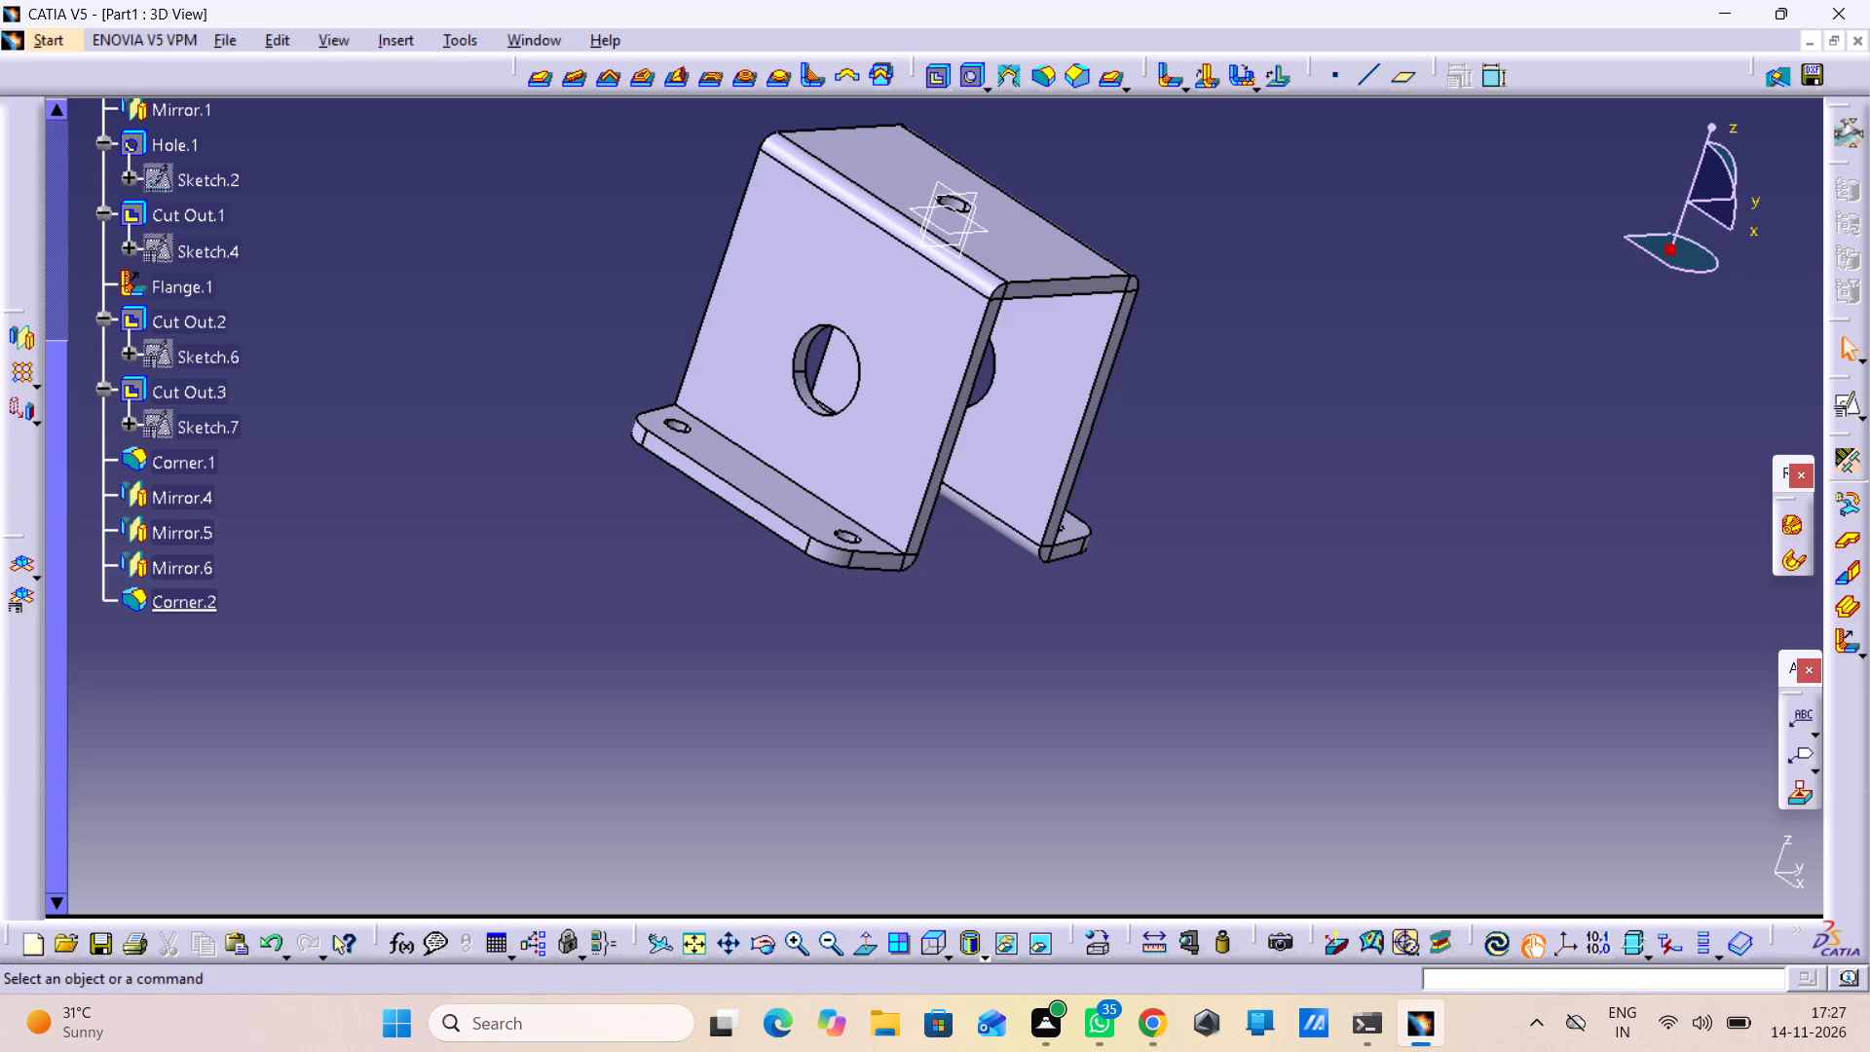
# Examine both flanges of the part from several angles to compare their holes, tapers and rounded corners.
pyautogui.moveTo(1235, 542); pyautogui.dragTo(984, 470, button='middle')
pyautogui.moveTo(1235, 542); pyautogui.dragTo(984, 470, button='right')
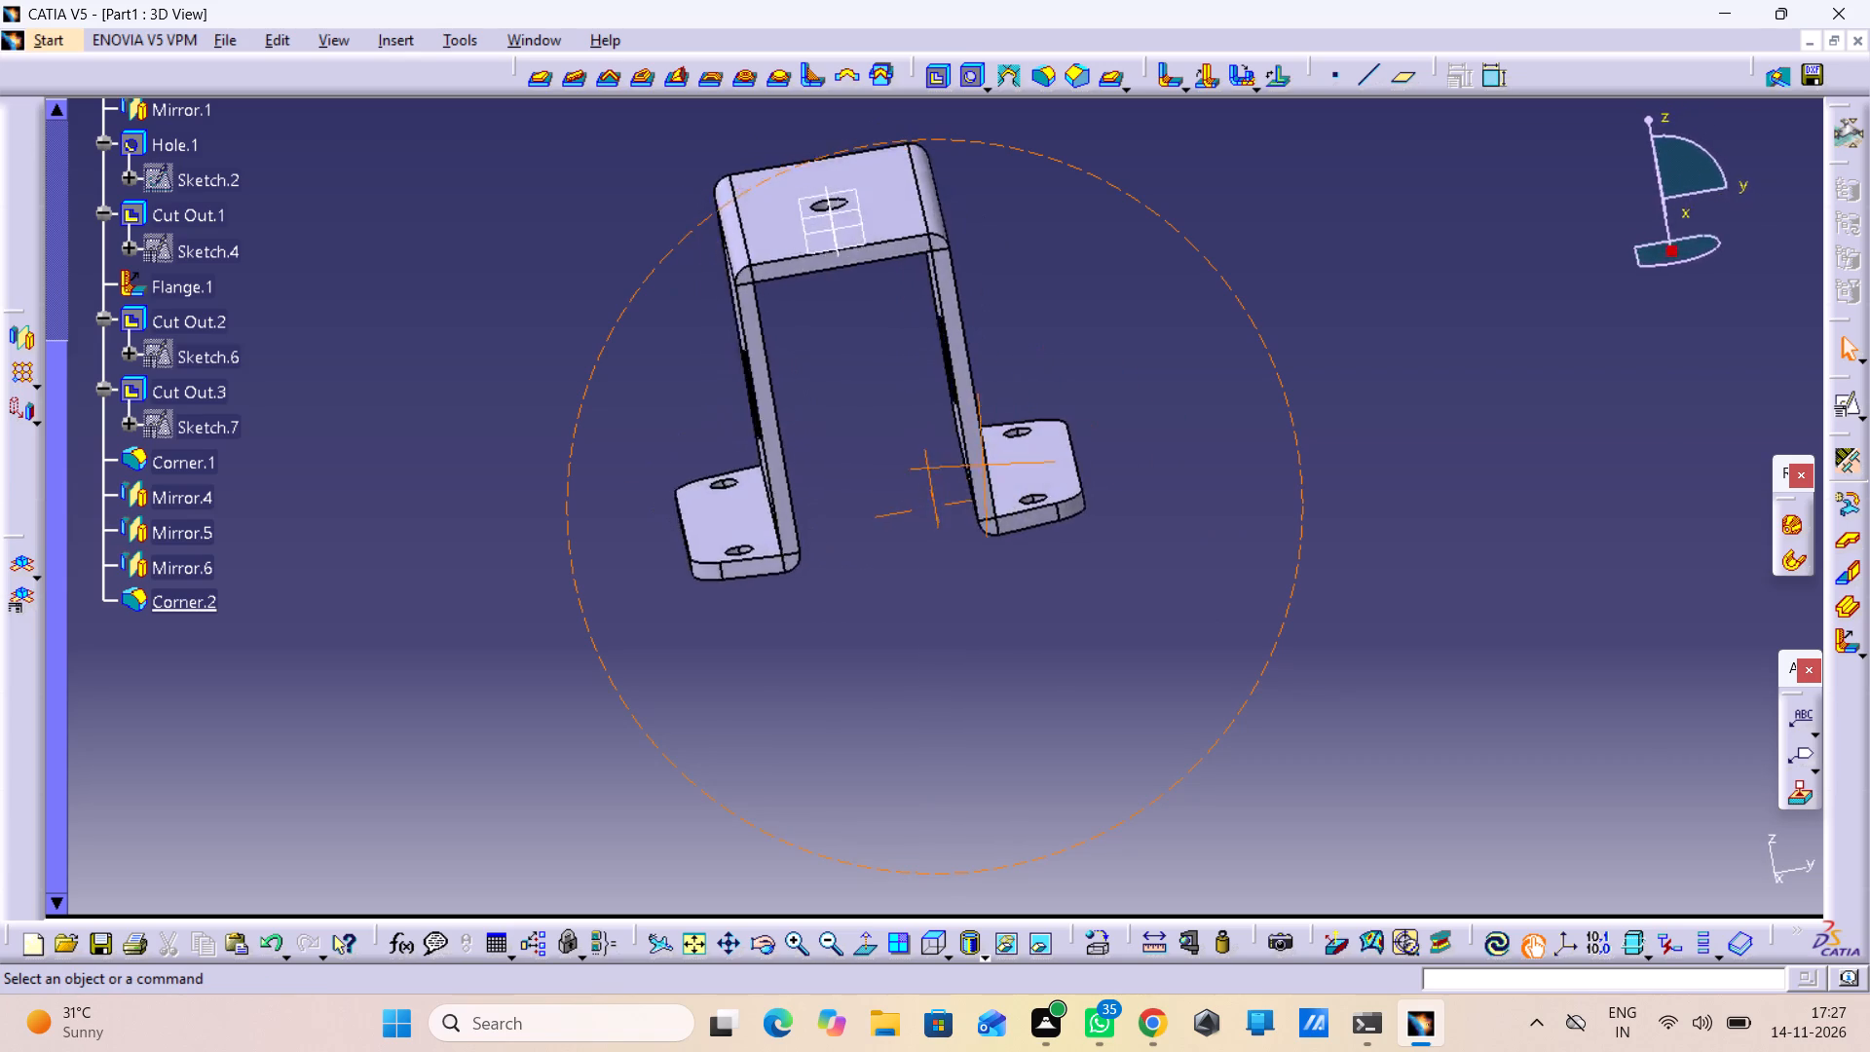
pyautogui.moveTo(984, 470); pyautogui.dragTo(968, 568, button='right')
pyautogui.moveTo(984, 470); pyautogui.dragTo(968, 571, button='middle')
pyautogui.moveTo(1214, 469); pyautogui.dragTo(1241, 473, button='middle')
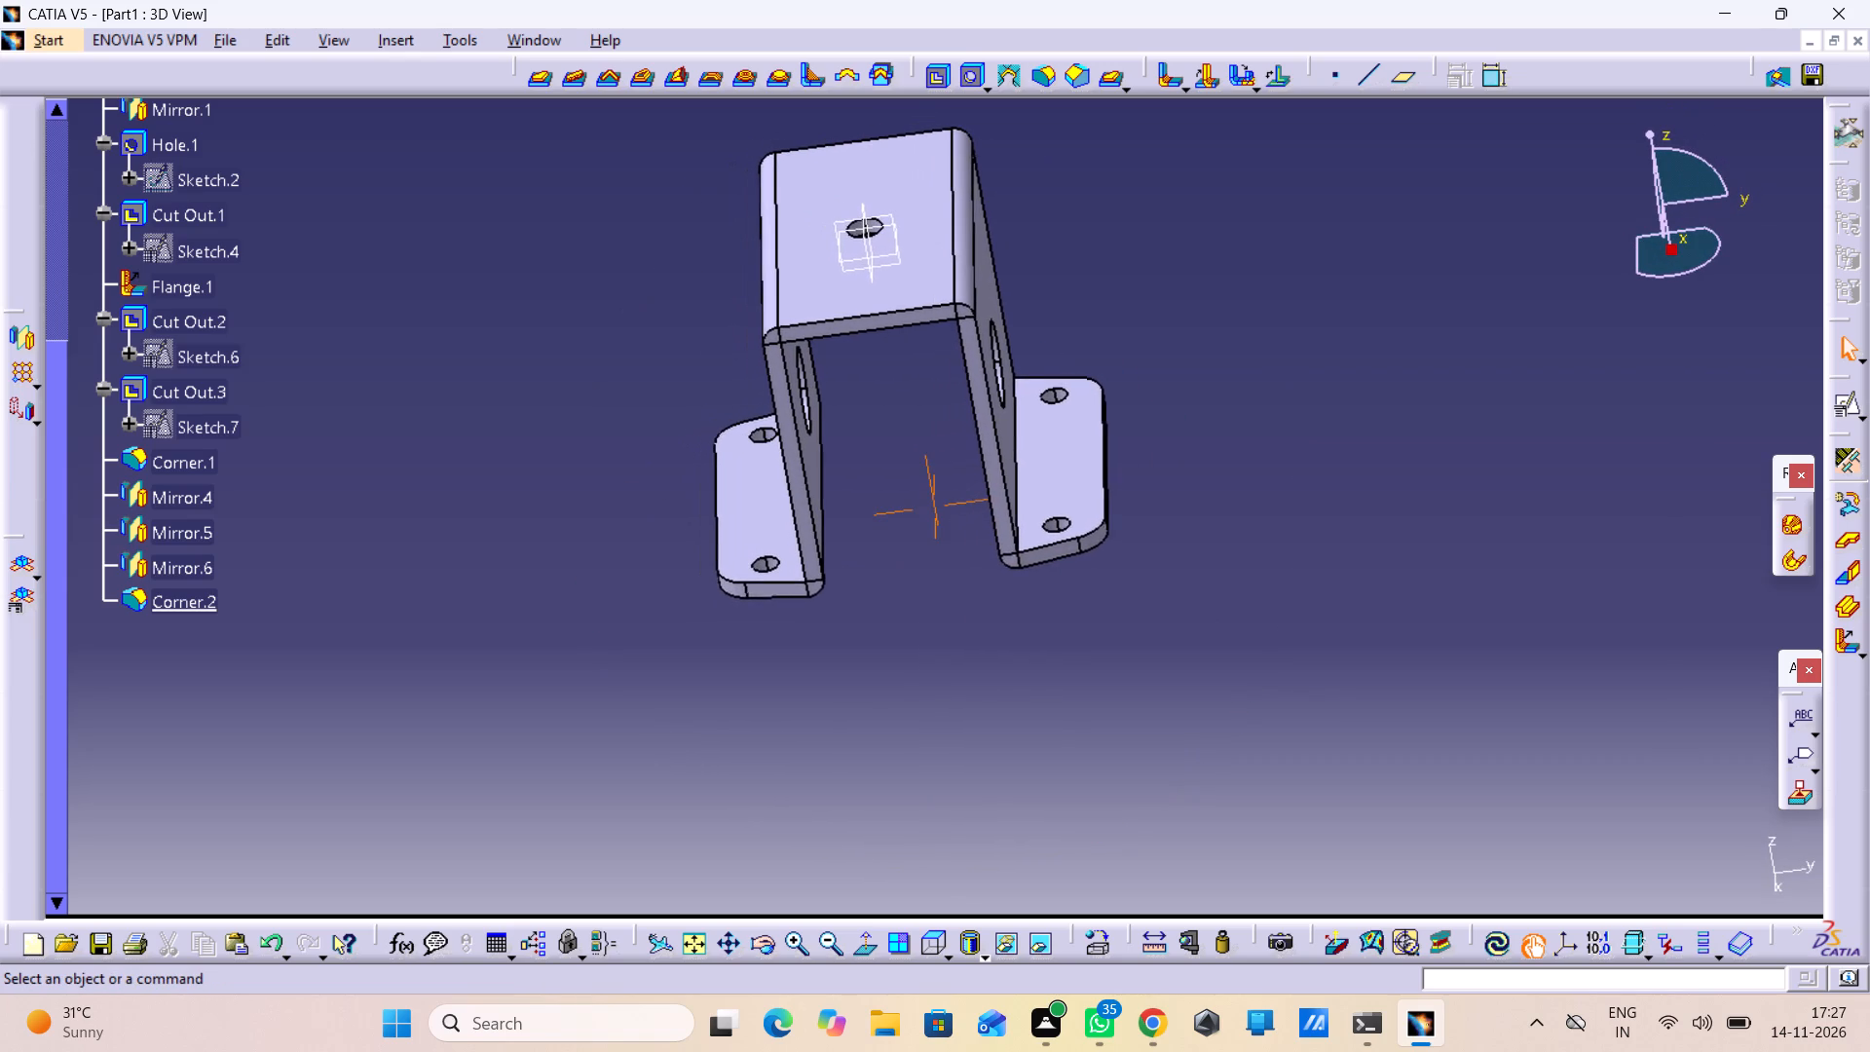
pyautogui.moveTo(1241, 473); pyautogui.dragTo(1263, 465, button='middle')
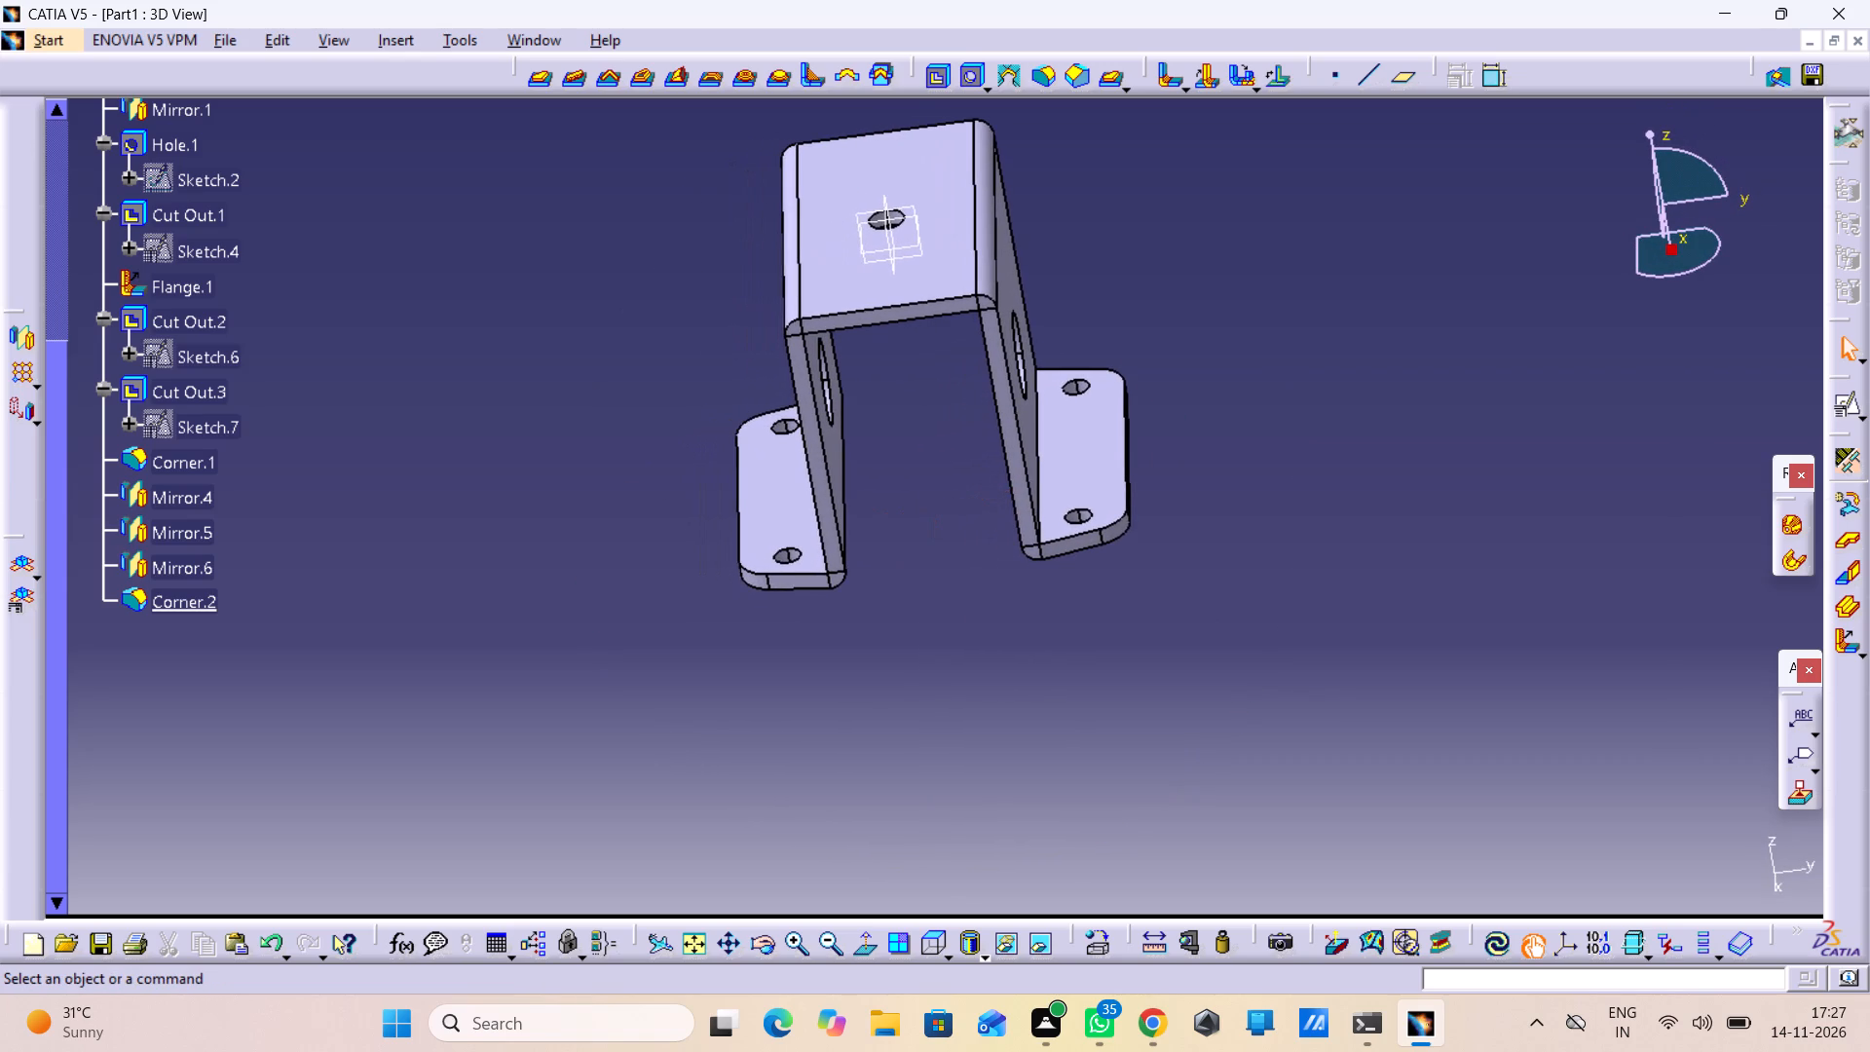
pyautogui.moveTo(1040, 677); pyautogui.dragTo(1046, 534, button='middle')
pyautogui.moveTo(1040, 677); pyautogui.dragTo(1046, 534, button='right')
pyautogui.scroll(-1, 1370, 749)
# Save the part as a CATPart named e7 in the shhet module folder.
pyautogui.hotkey('ctrl', 's')
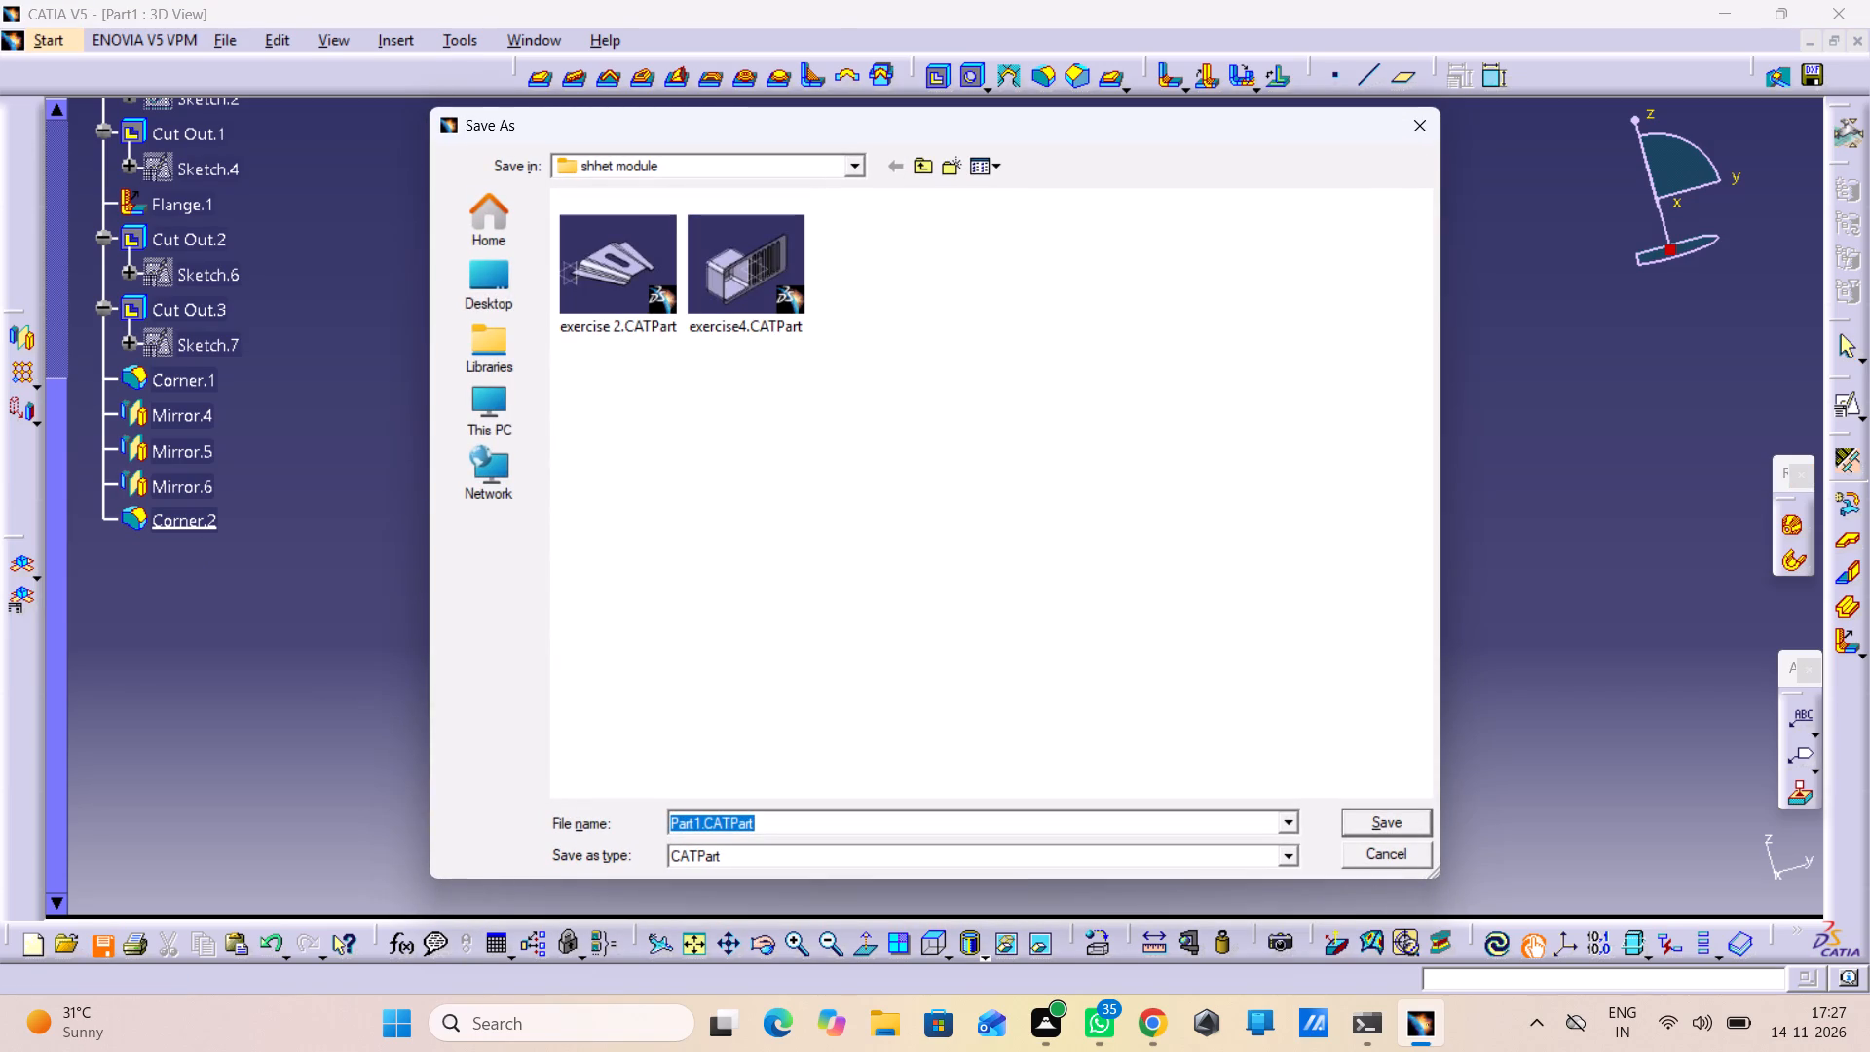
pyautogui.press('e')
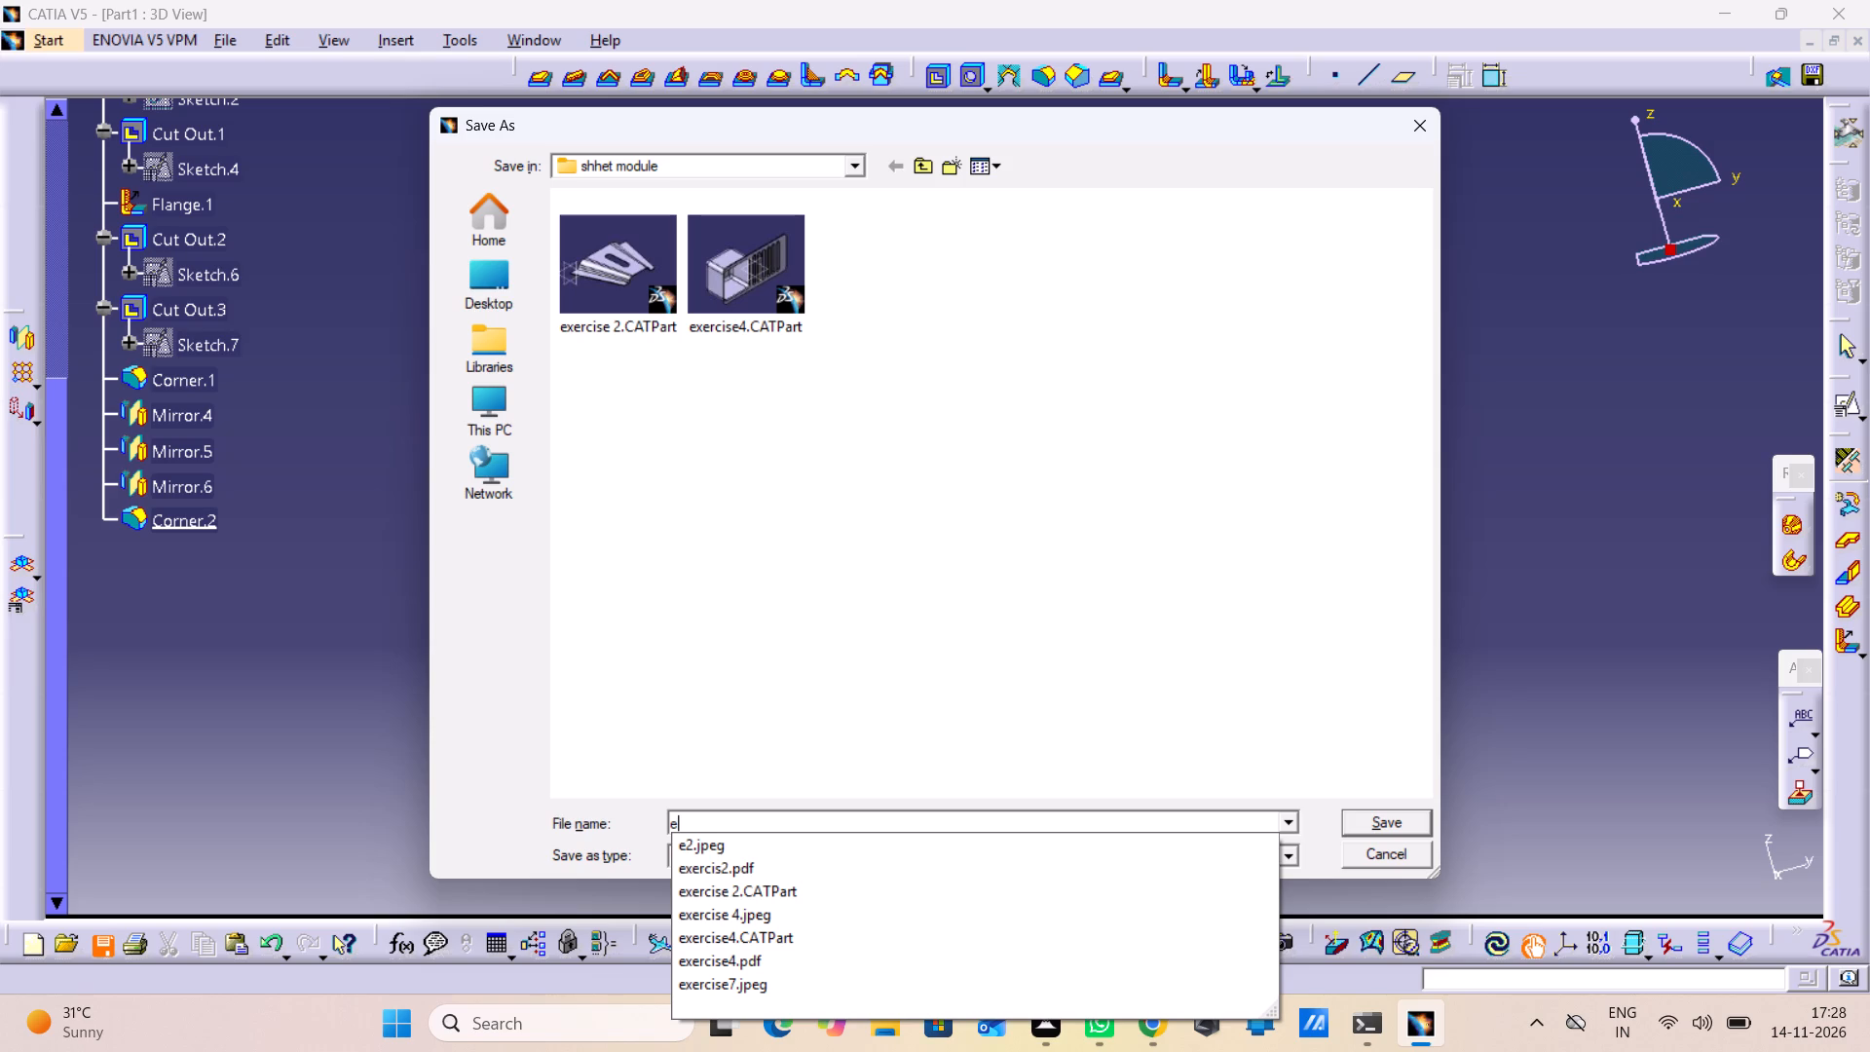
pyautogui.press('7')
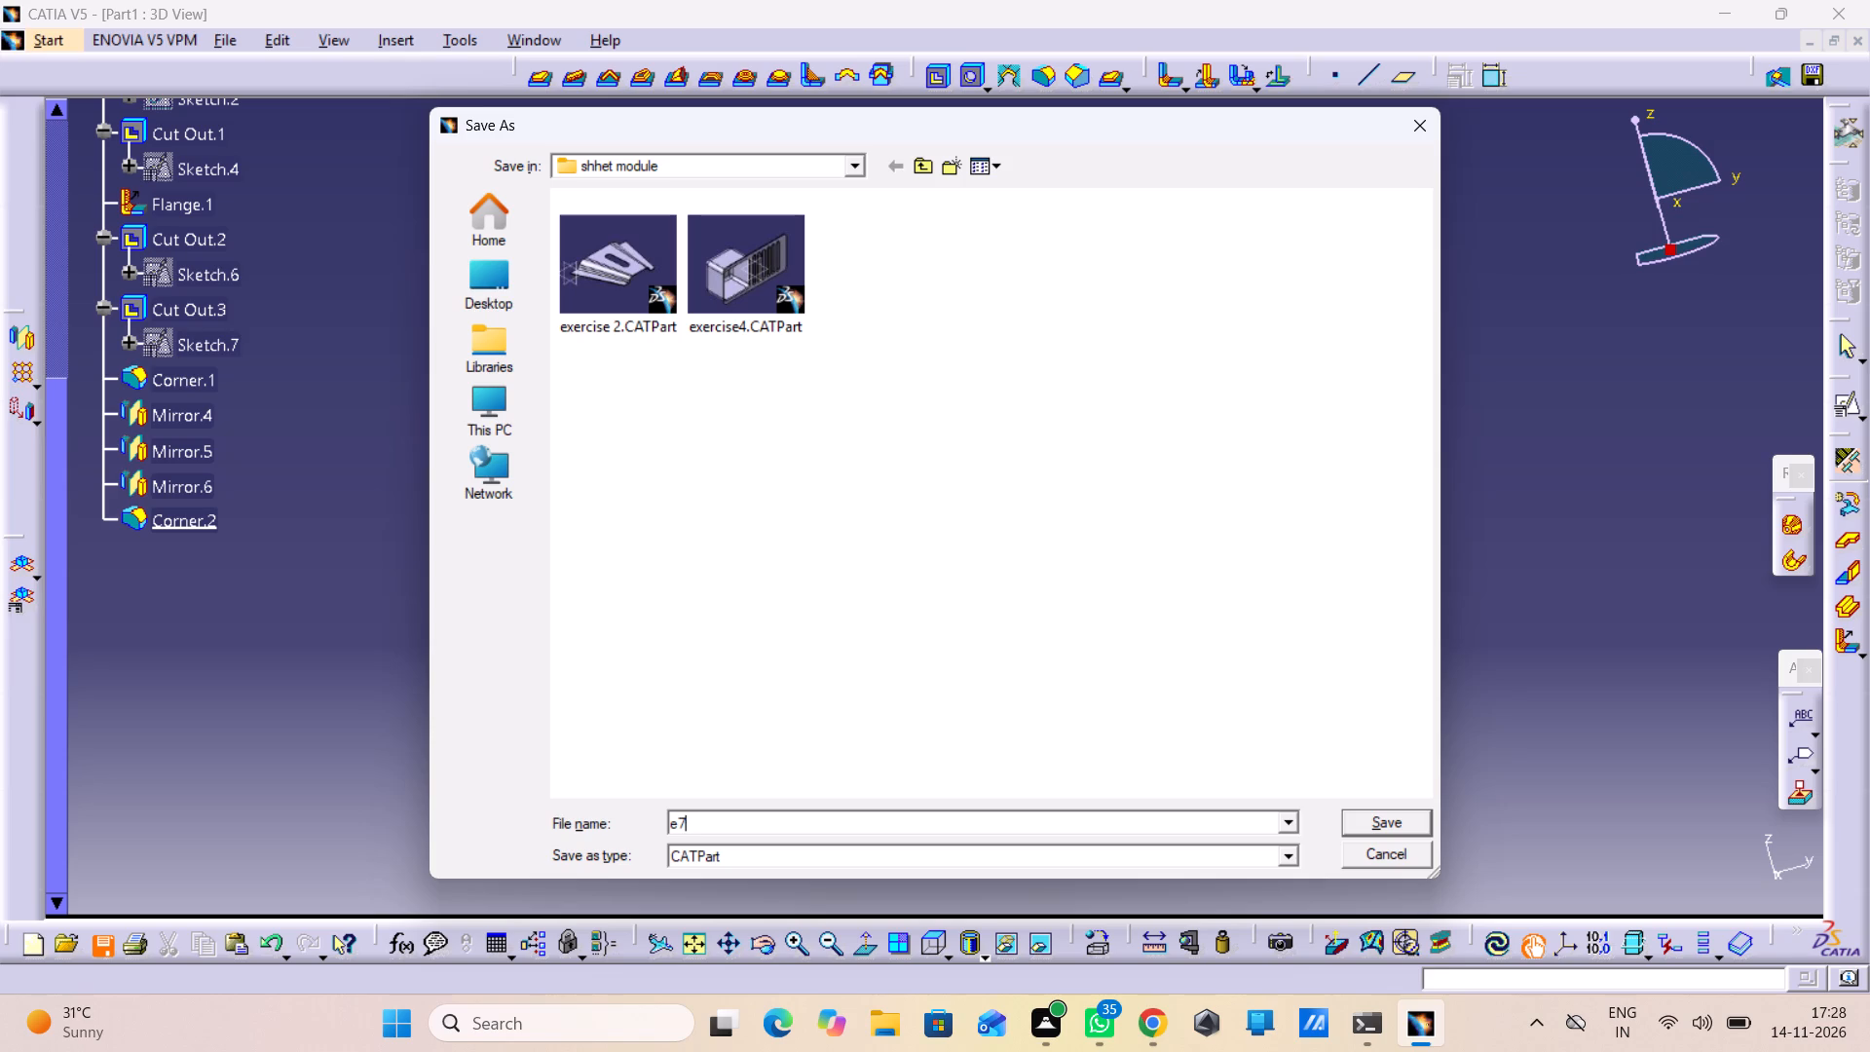
pyautogui.click(1405, 822)
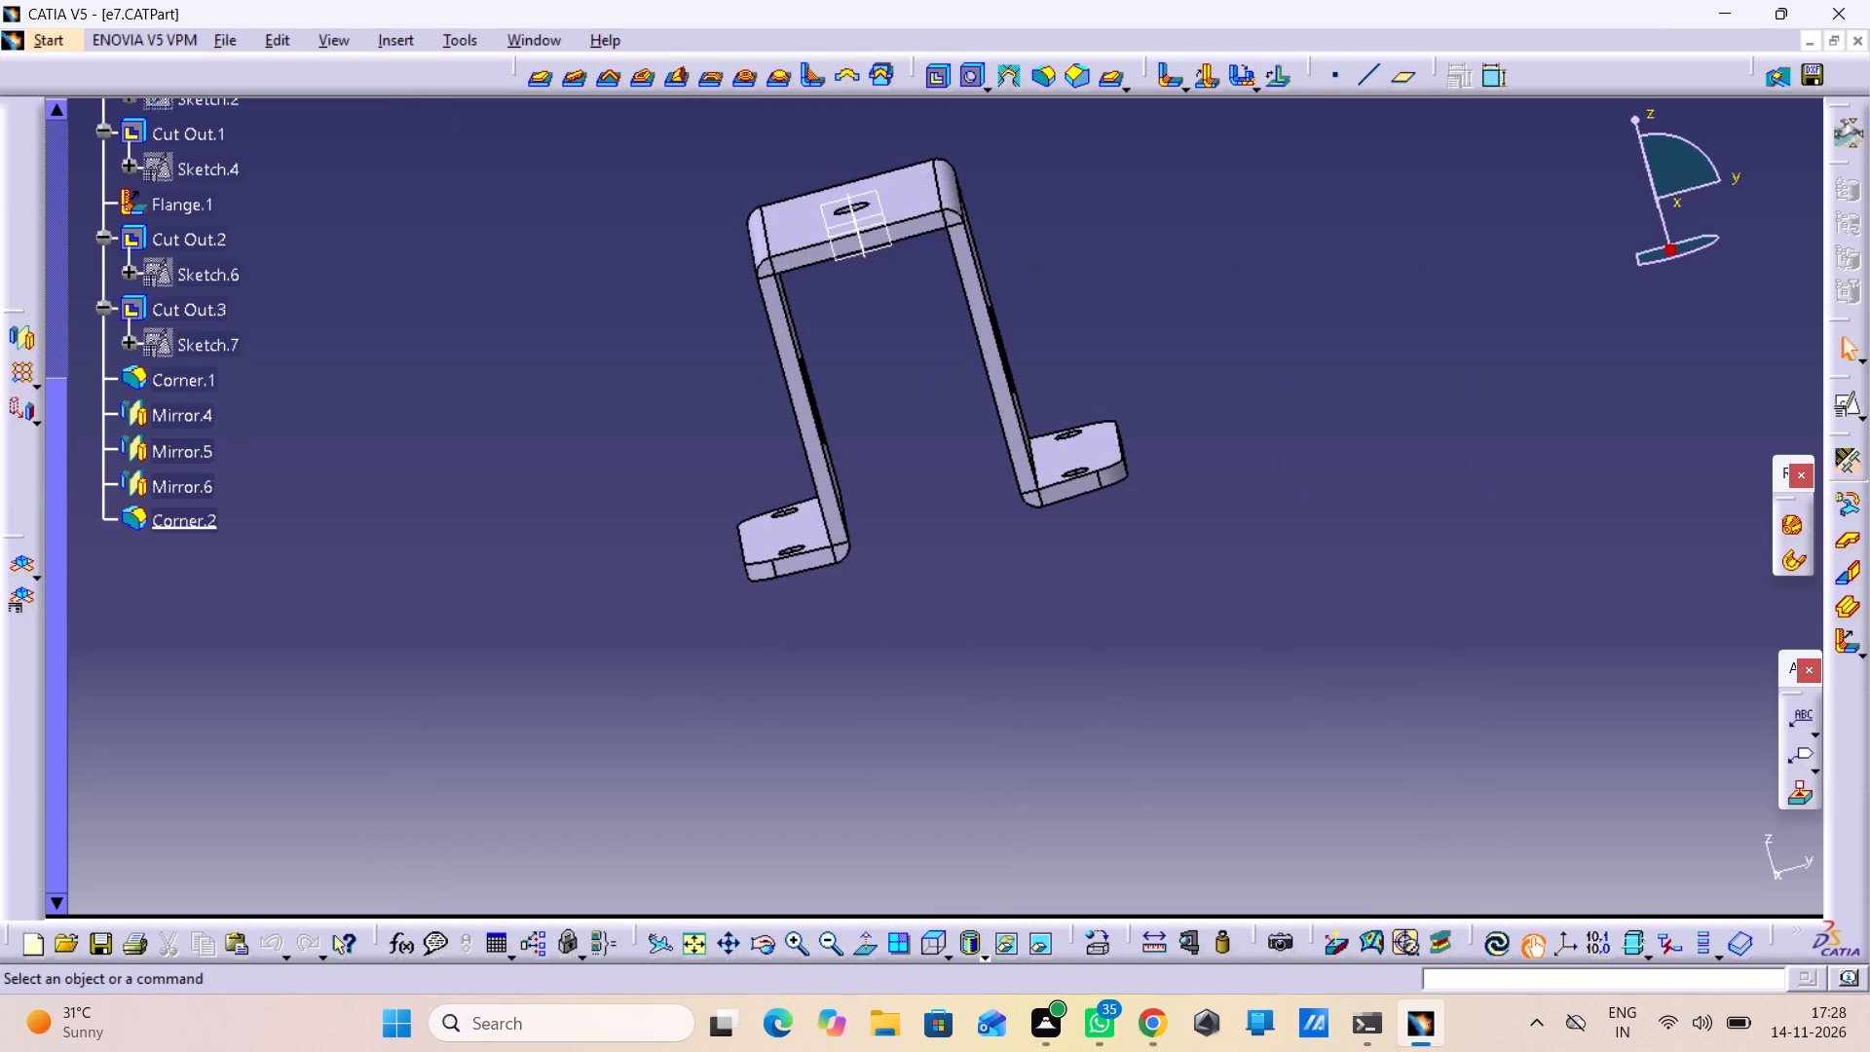
# Inspect the saved part from below, outside and above, checking the walls, flange holes and rounded corners.
pyautogui.moveTo(923, 708); pyautogui.dragTo(798, 463, button='middle')
pyautogui.moveTo(923, 708); pyautogui.dragTo(798, 463, button='right')
pyautogui.moveTo(1024, 583); pyautogui.dragTo(1017, 532, button='middle')
pyautogui.rightClick(1024, 583)
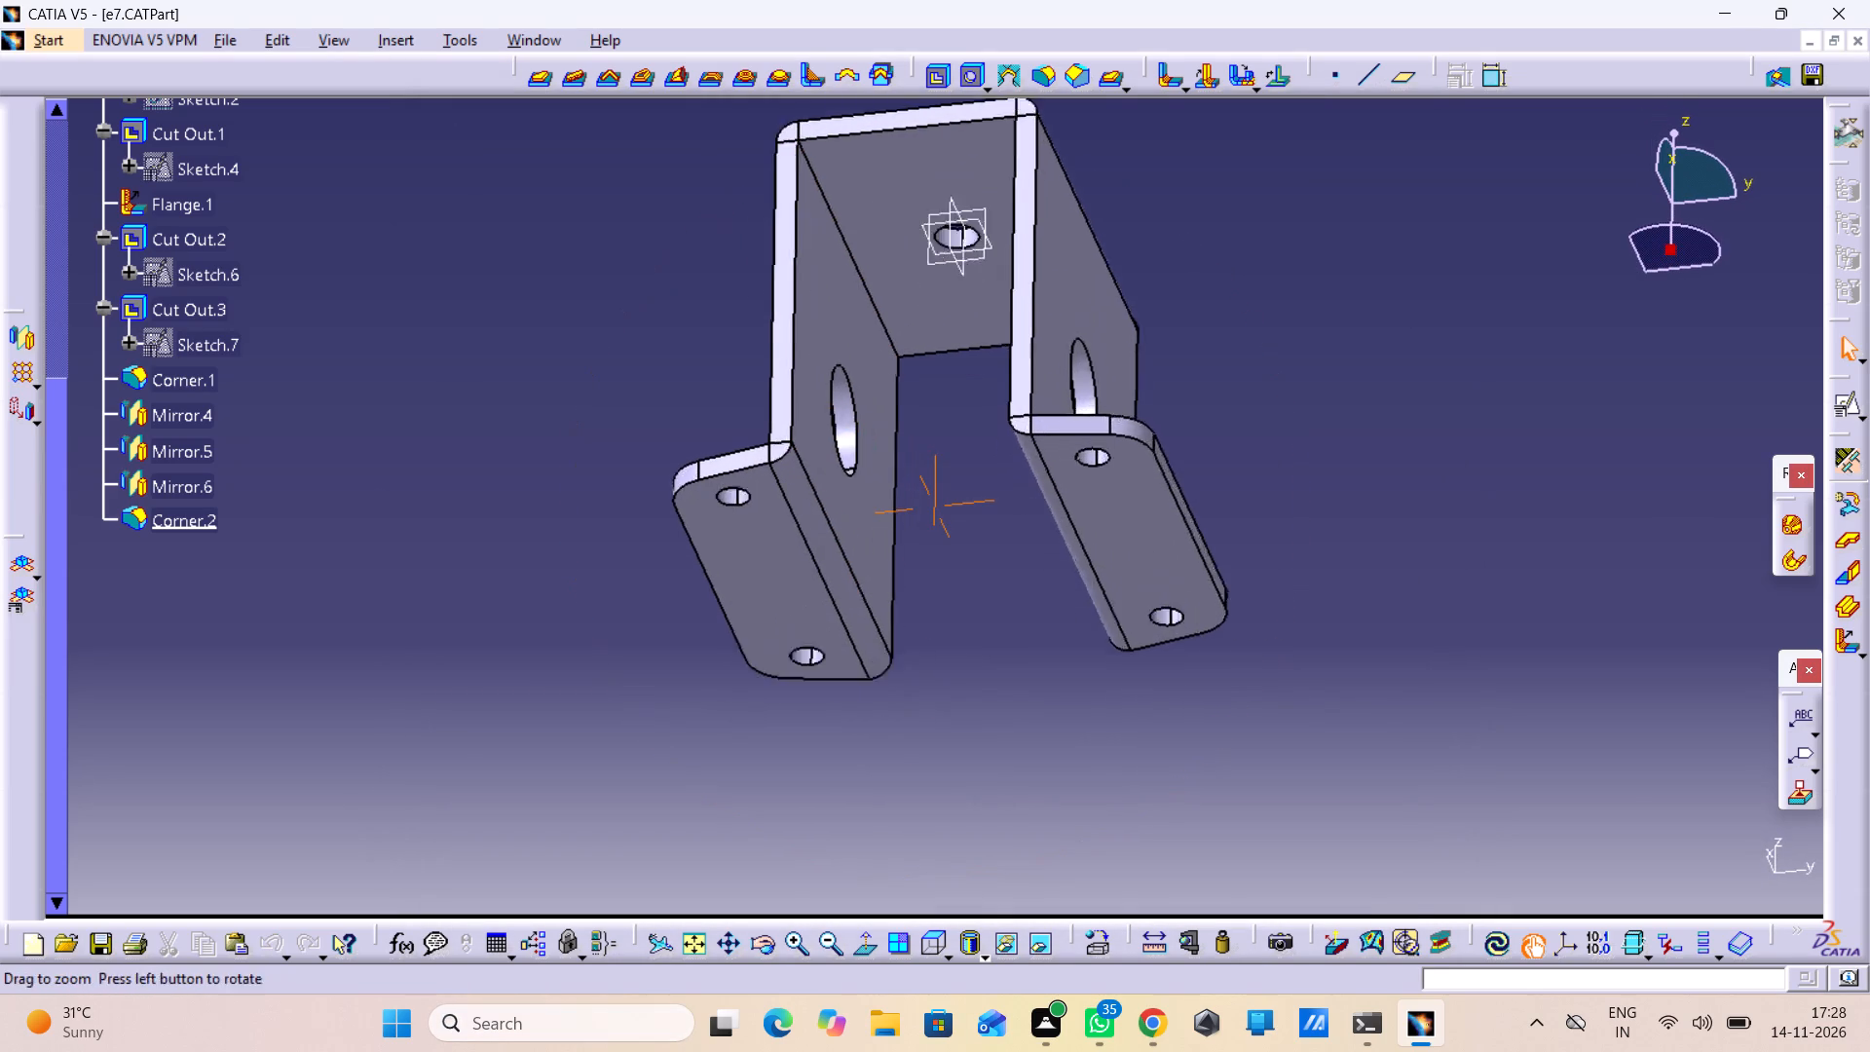
pyautogui.moveTo(1017, 532); pyautogui.dragTo(1003, 471, button='middle')
pyautogui.moveTo(1004, 466); pyautogui.dragTo(1228, 533, button='middle')
pyautogui.moveTo(1004, 466); pyautogui.dragTo(1228, 533, button='right')
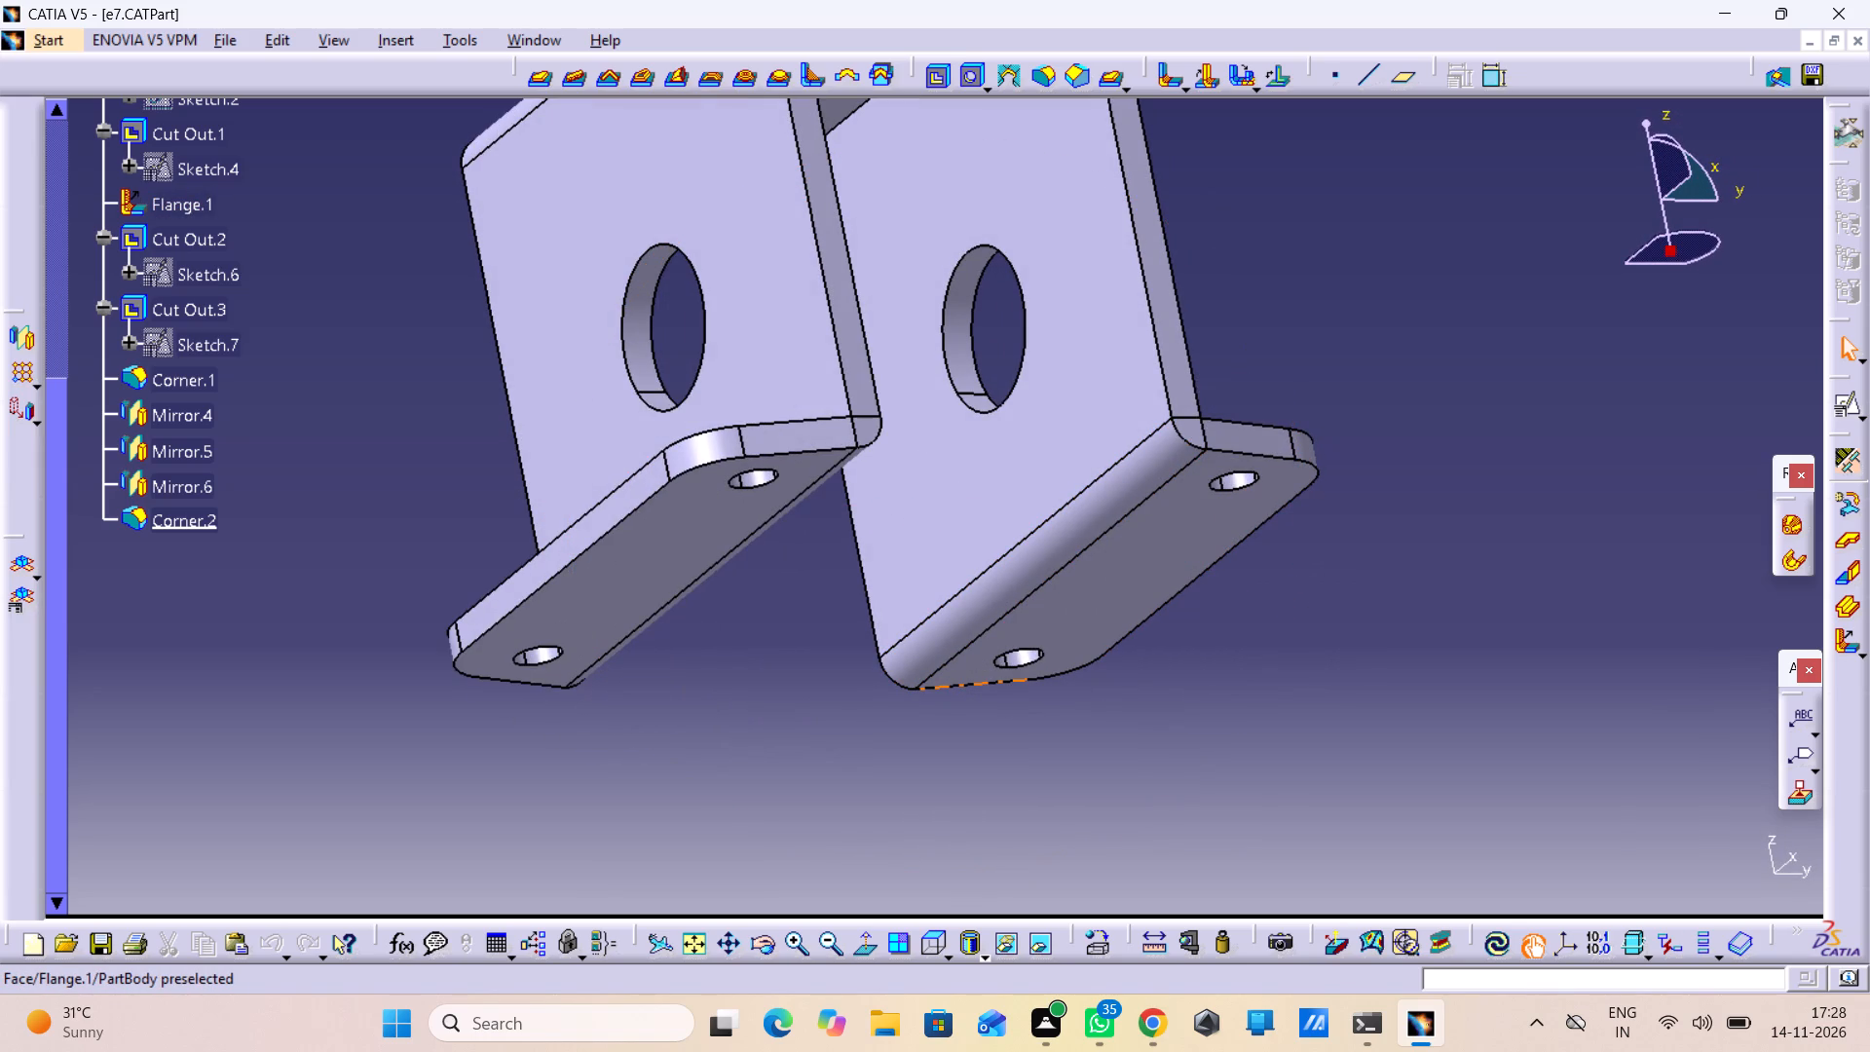
pyautogui.moveTo(1399, 393); pyautogui.dragTo(1079, 684, button='middle')
pyautogui.moveTo(1399, 393); pyautogui.dragTo(1079, 684, button='right')
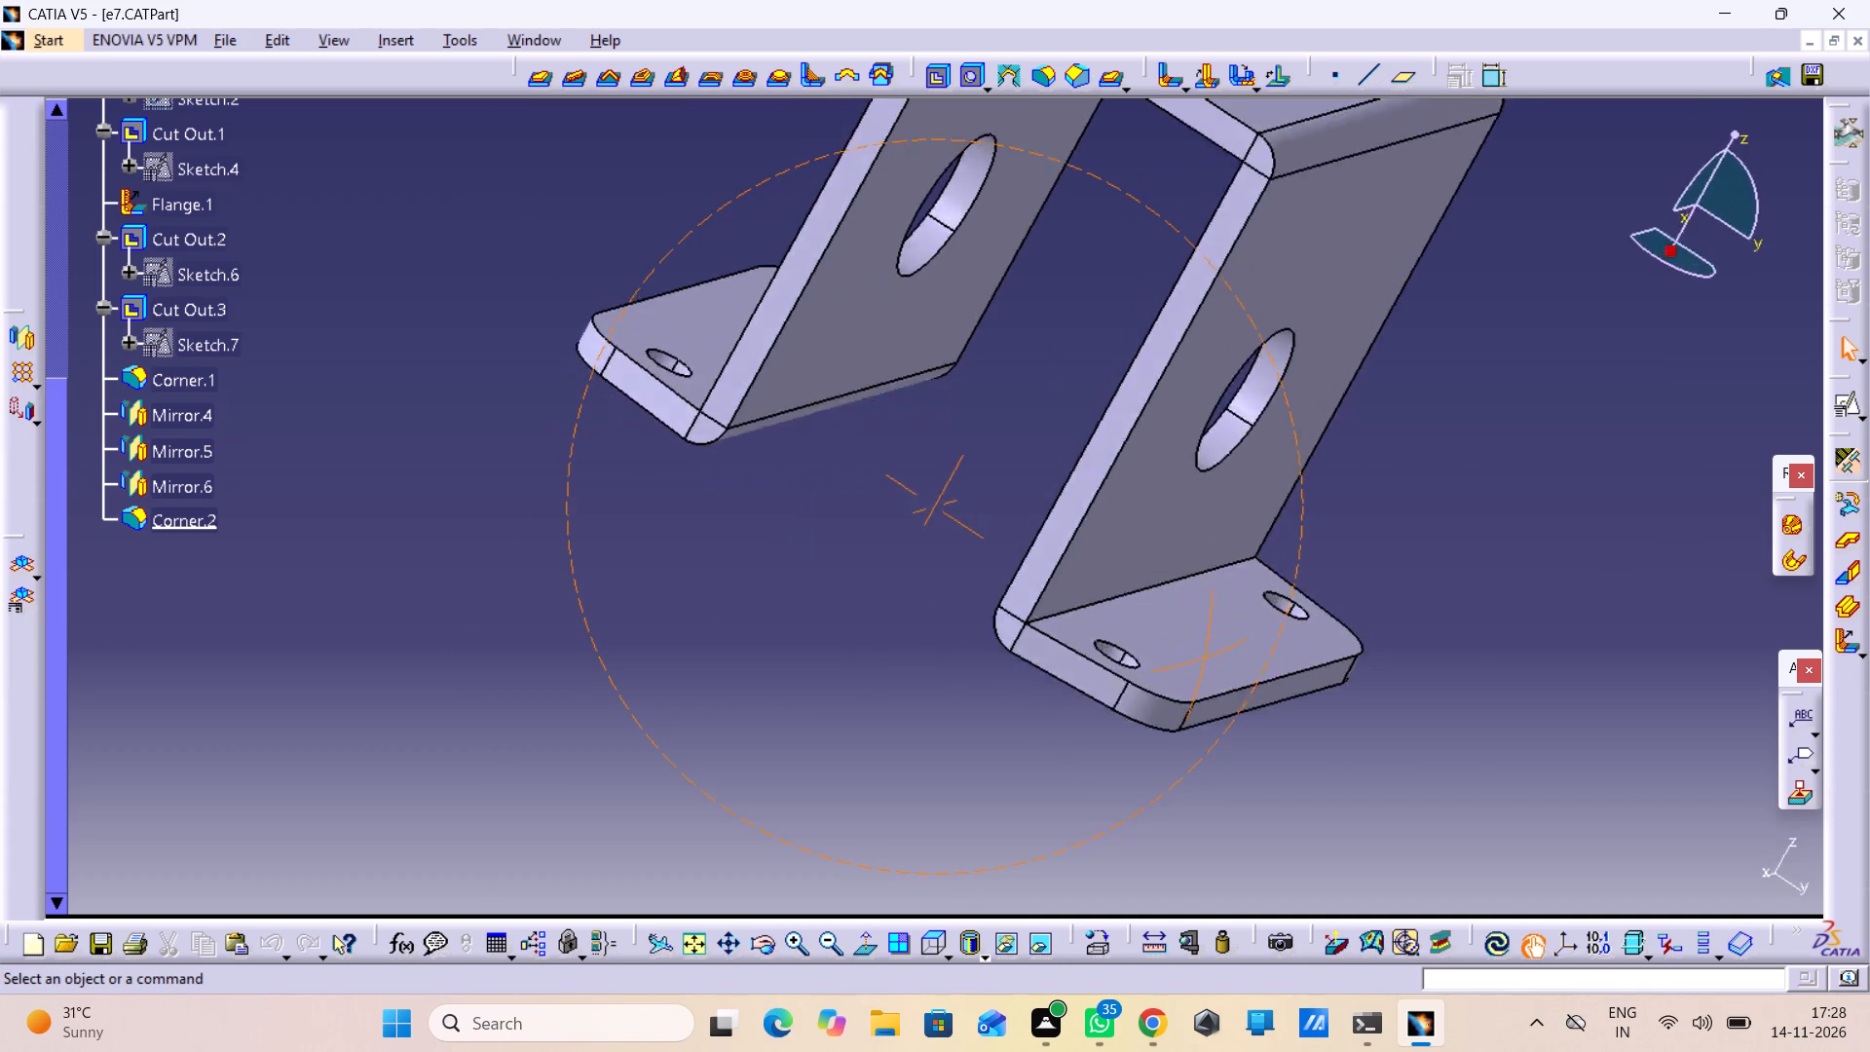
pyautogui.moveTo(1079, 684); pyautogui.dragTo(1095, 773, button='right')
pyautogui.moveTo(1079, 684); pyautogui.dragTo(1096, 773, button='middle')
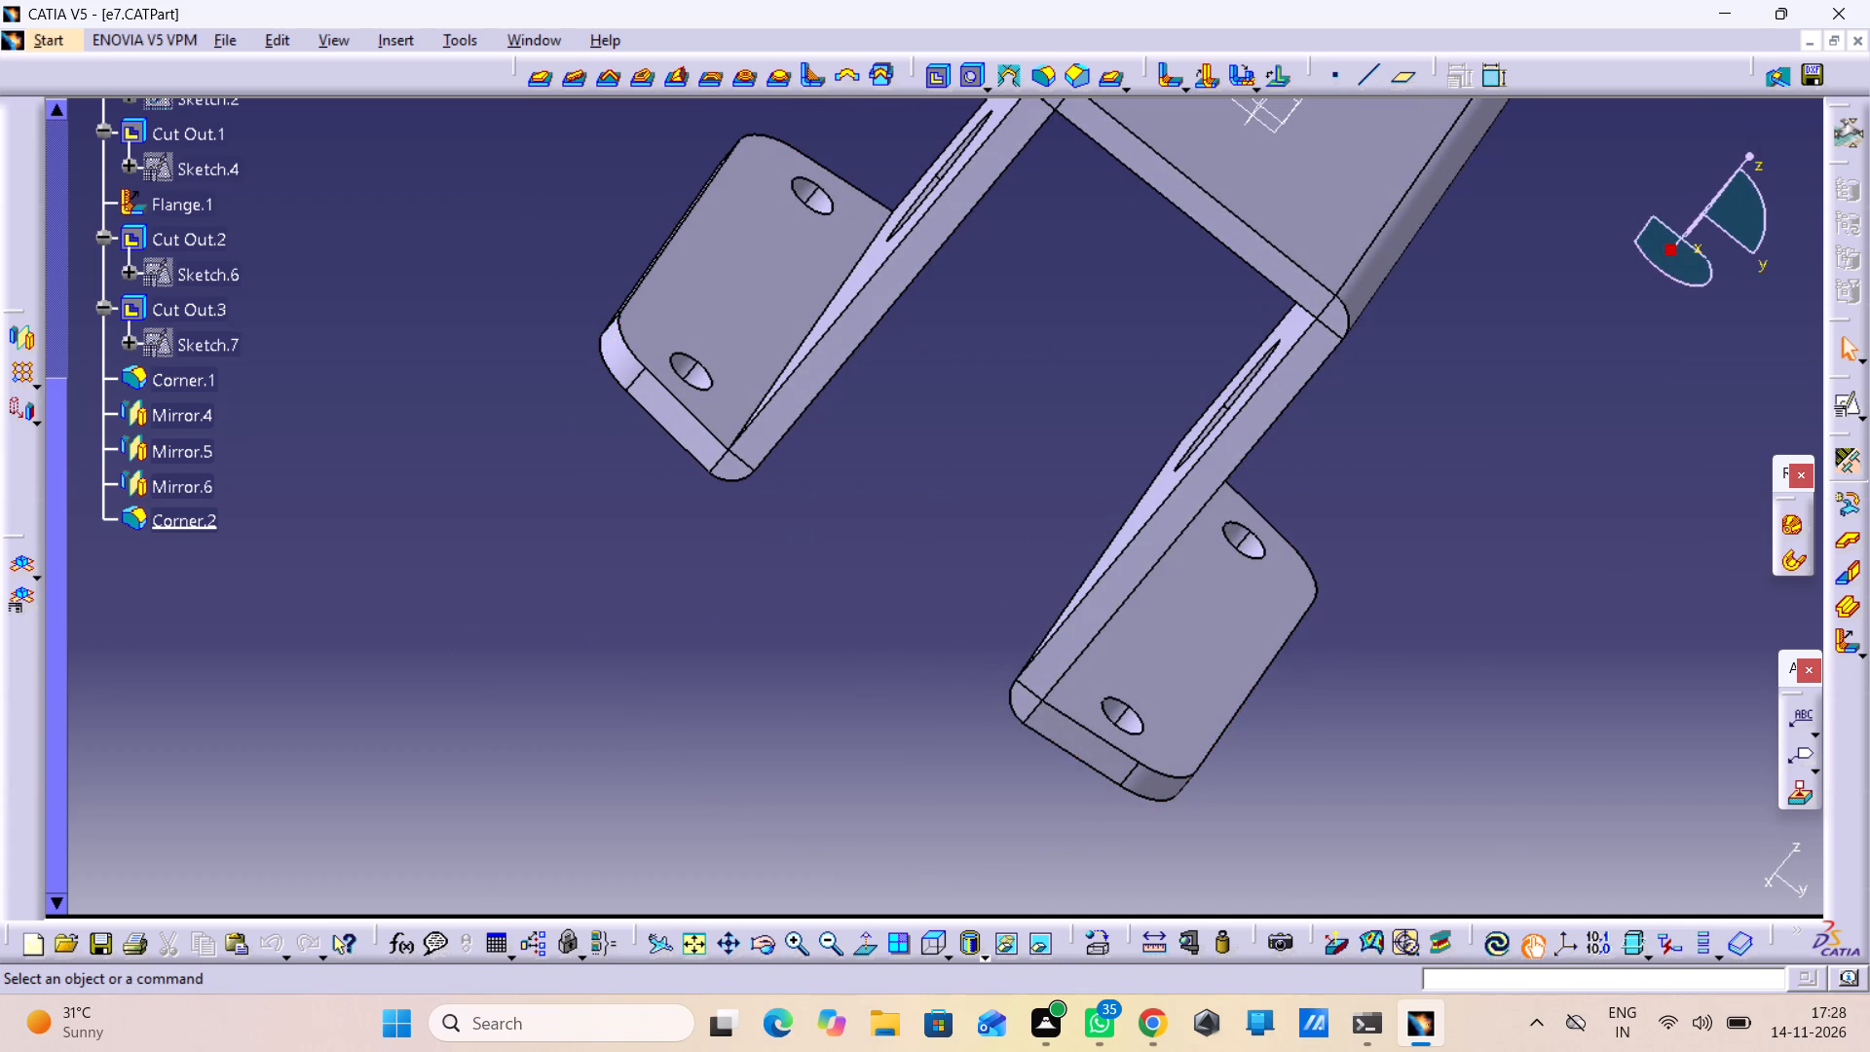
pyautogui.middleClick(1369, 820)
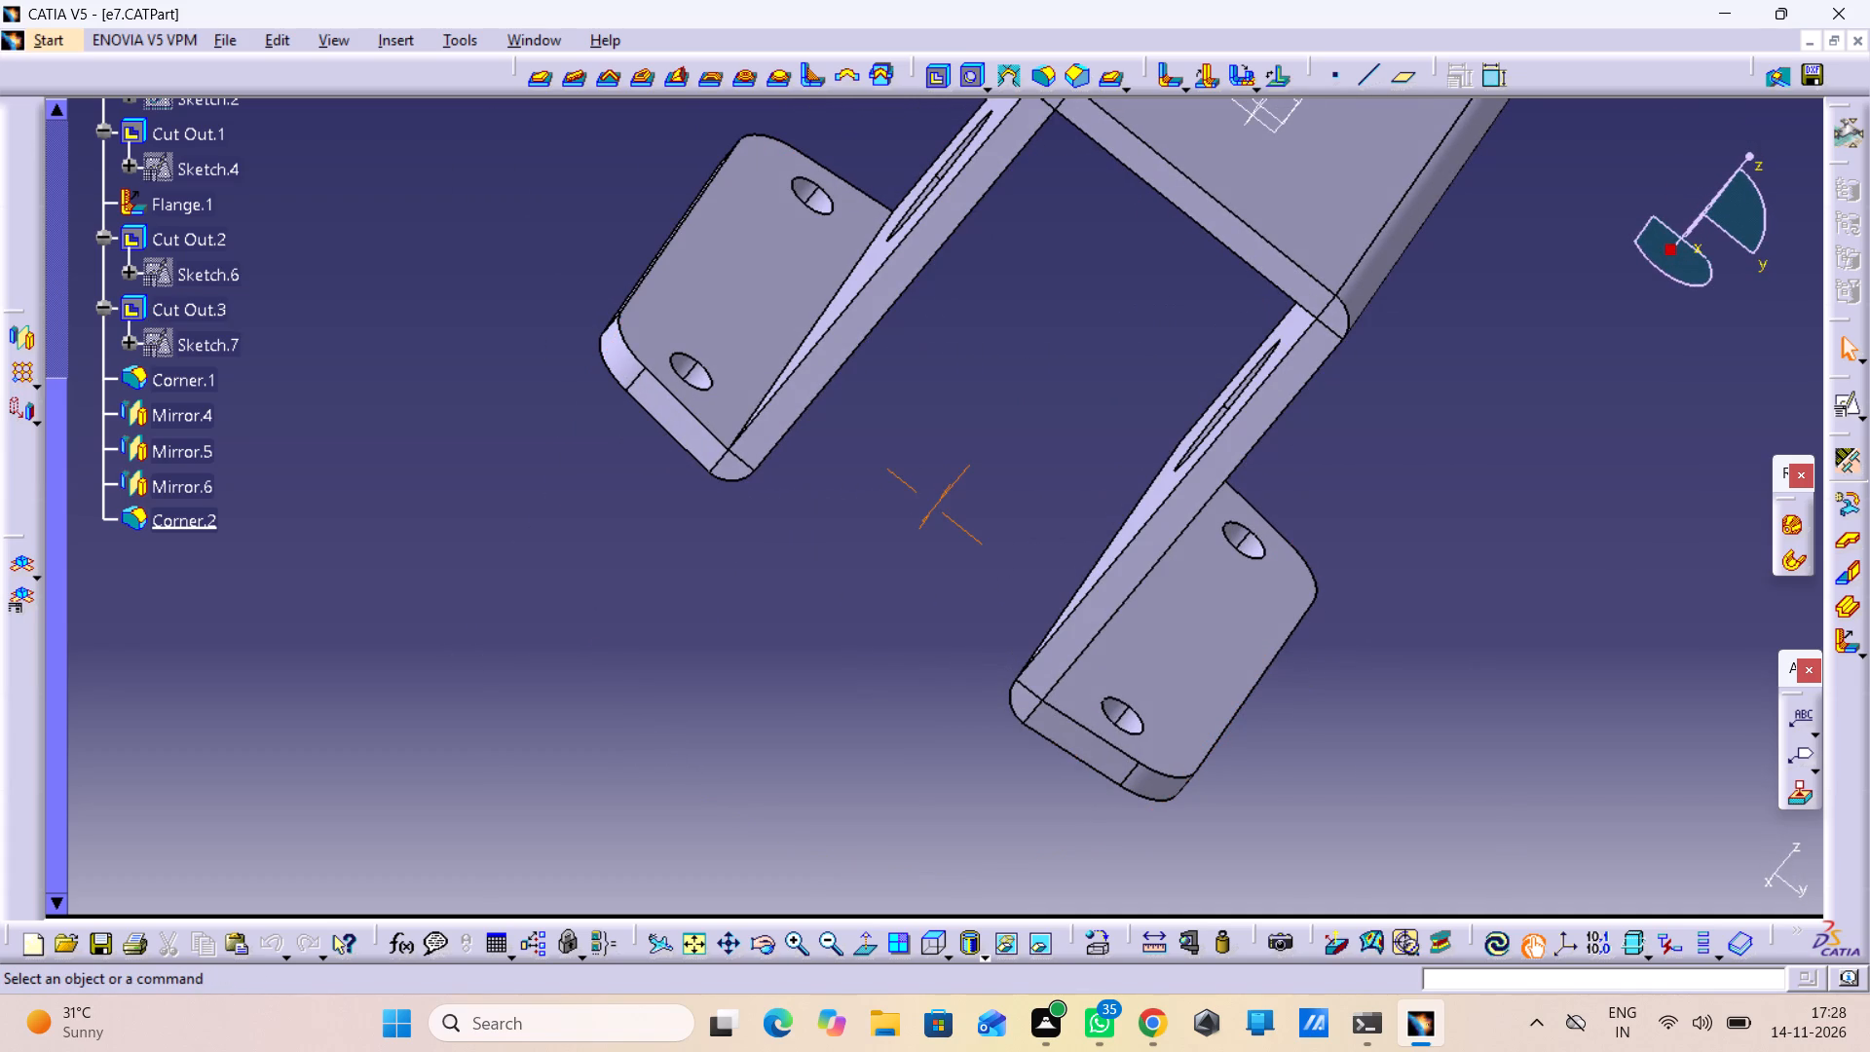
pyautogui.rightClick(1369, 820)
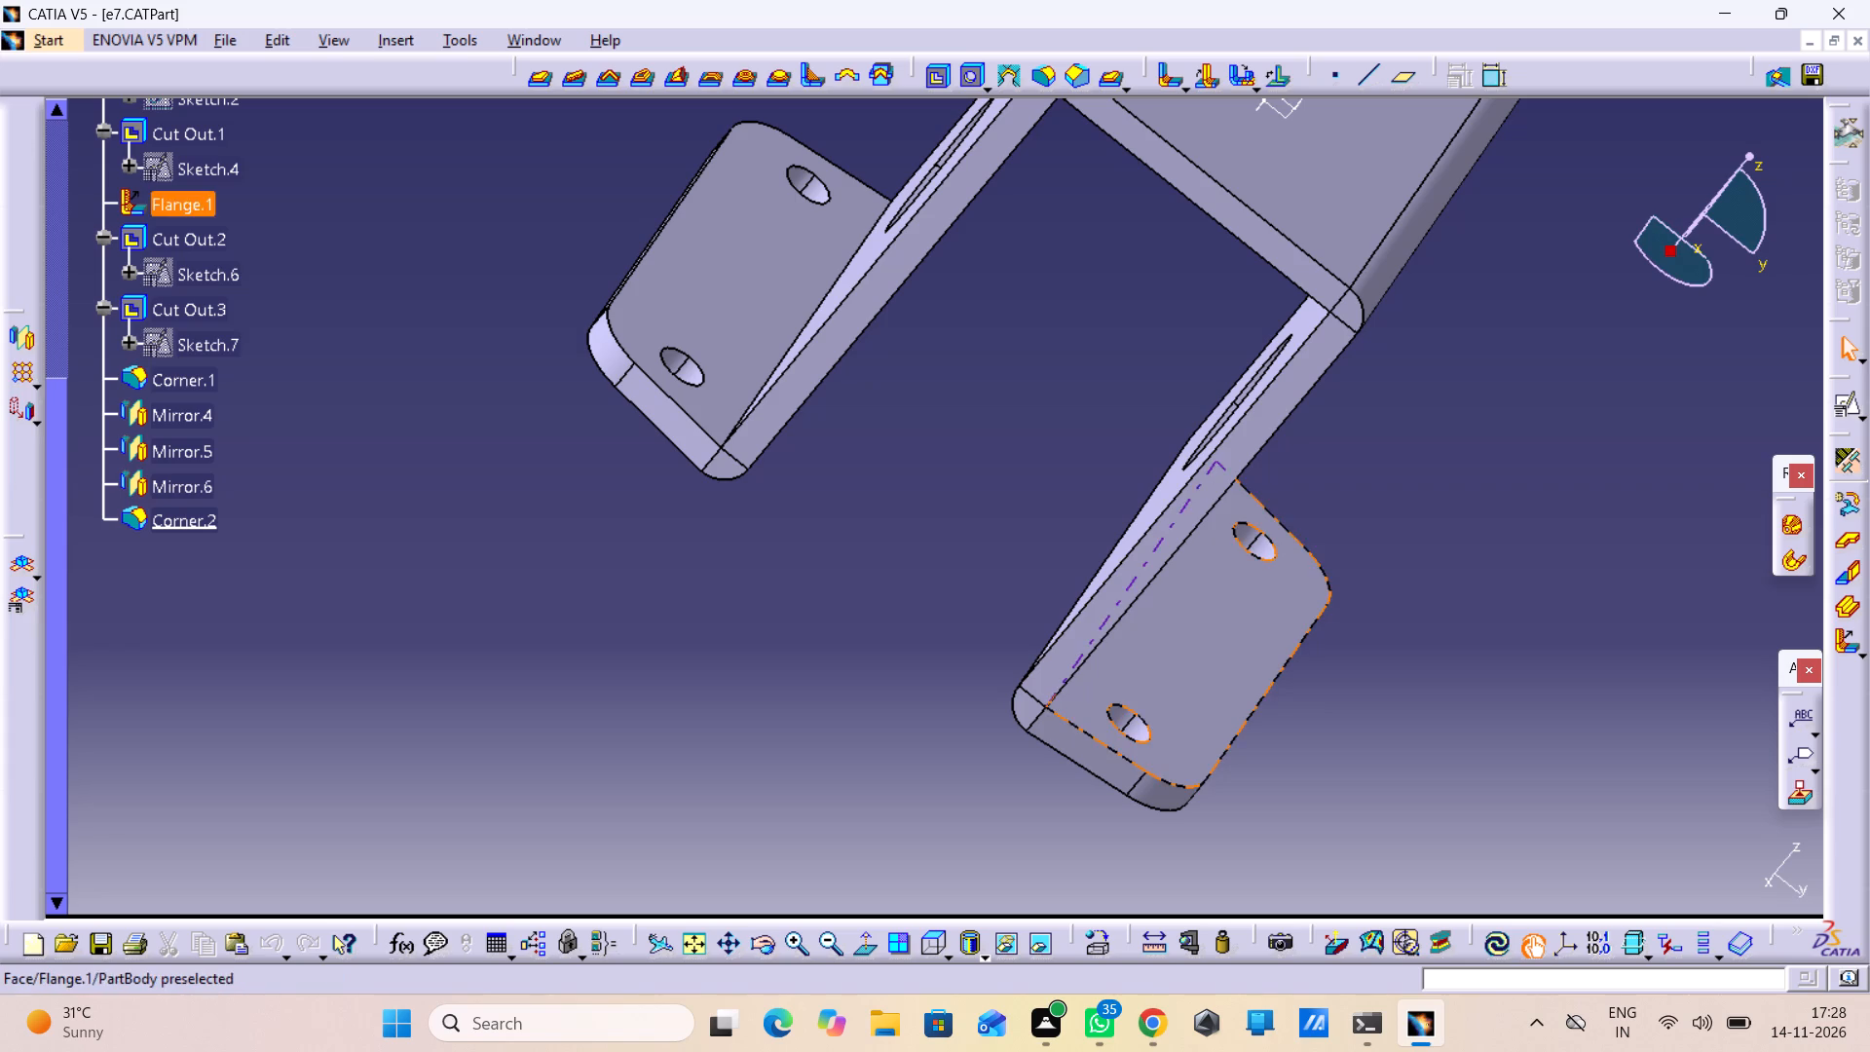
pyautogui.moveTo(1452, 677); pyautogui.dragTo(1362, 466, button='middle')
pyautogui.moveTo(1452, 677); pyautogui.dragTo(1364, 467, button='right')
pyautogui.scroll(-1, 1320, 469)
pyautogui.moveTo(966, 481); pyautogui.dragTo(963, 537, button='middle')
pyautogui.rightClick(966, 481)
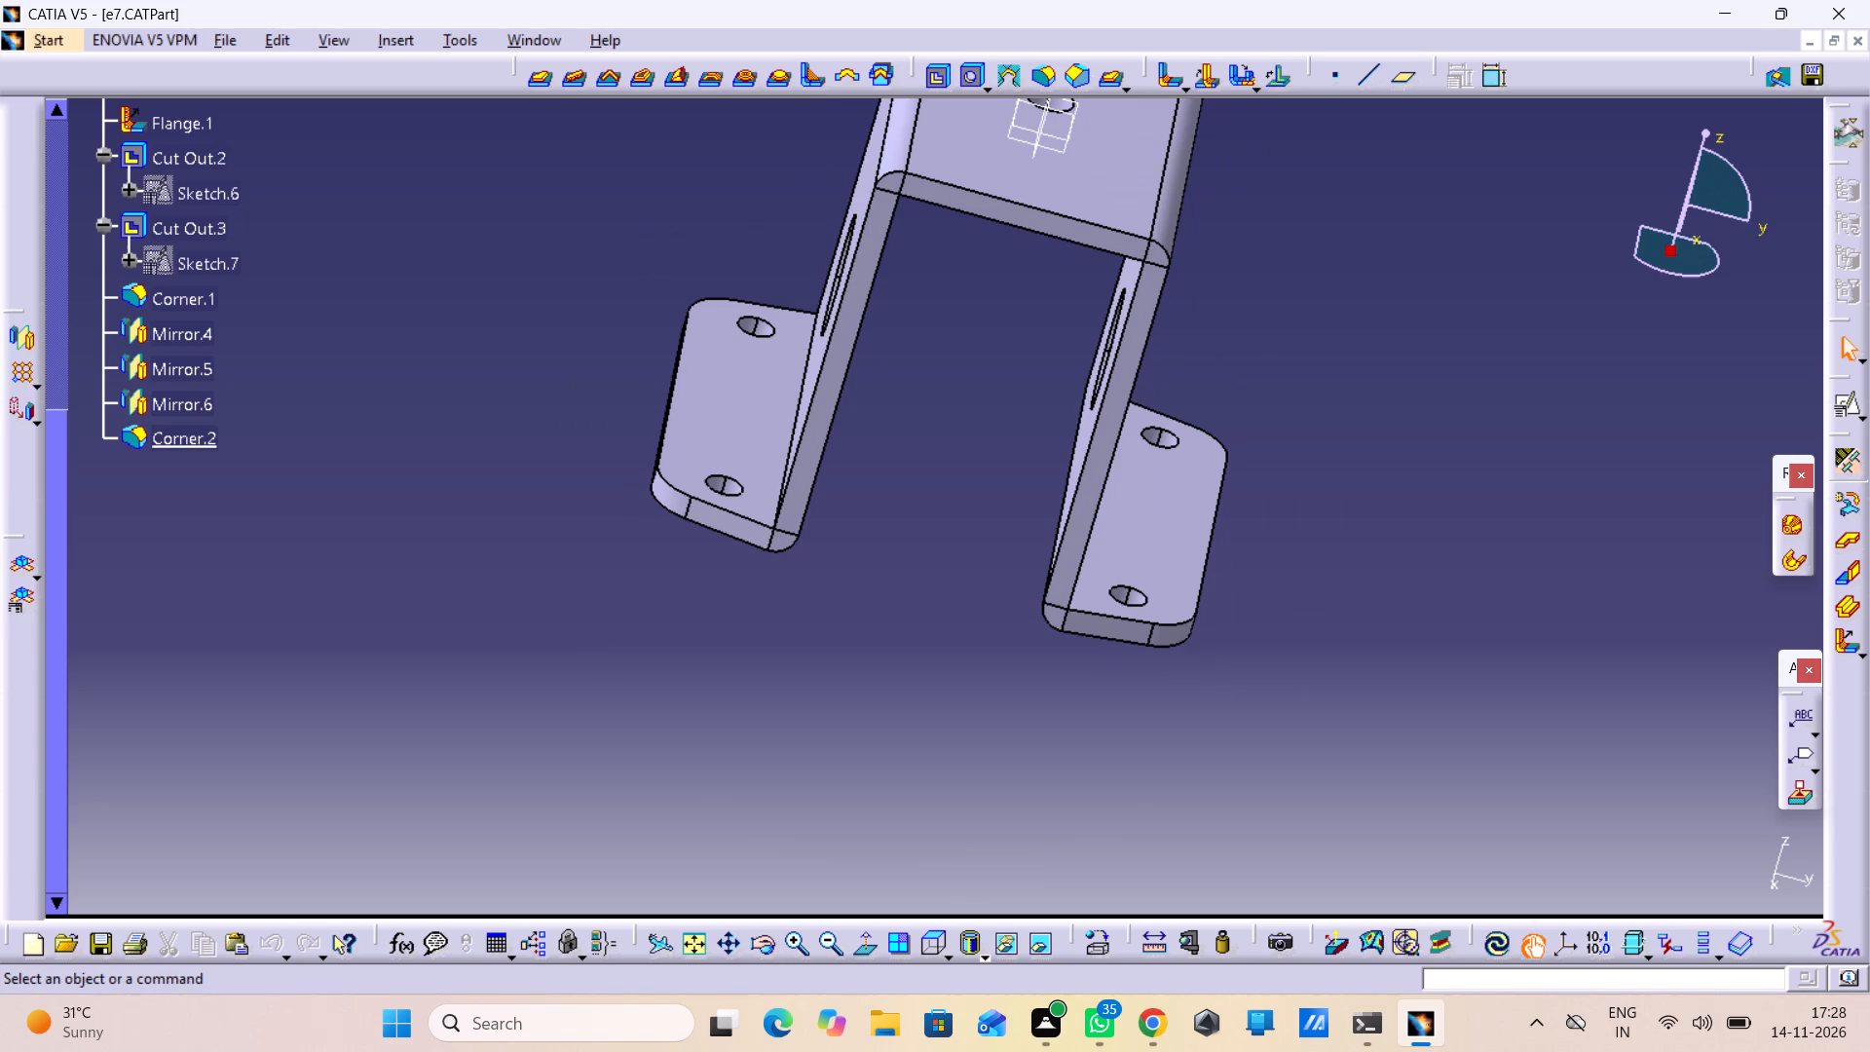
# Print the whole part to PDF with Microsoft Print to PDF, saving the output as e7 in the shhet module folder.
pyautogui.moveTo(1013, 661); pyautogui.dragTo(1053, 773, button='middle')
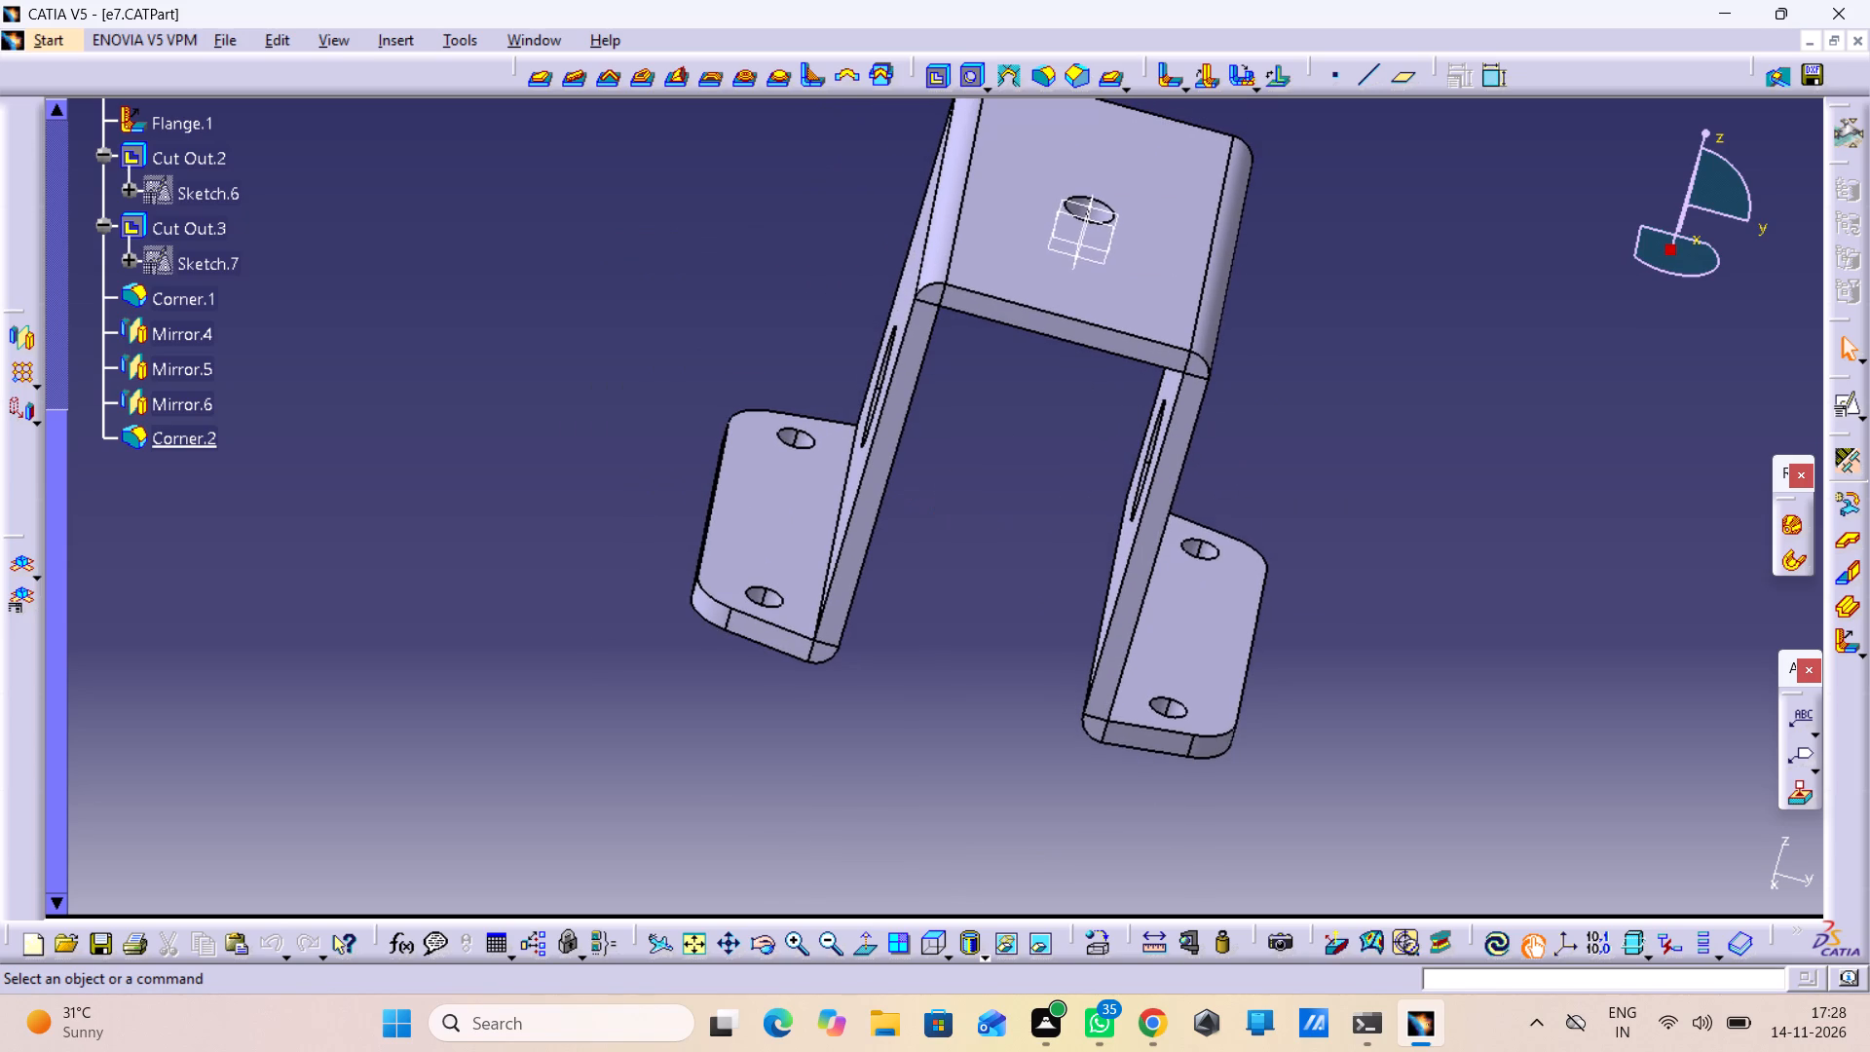
pyautogui.moveTo(1336, 773); pyautogui.dragTo(1238, 621, button='middle')
pyautogui.moveTo(1336, 773); pyautogui.dragTo(1243, 631, button='right')
pyautogui.moveTo(1263, 589); pyautogui.dragTo(1270, 589, button='middle')
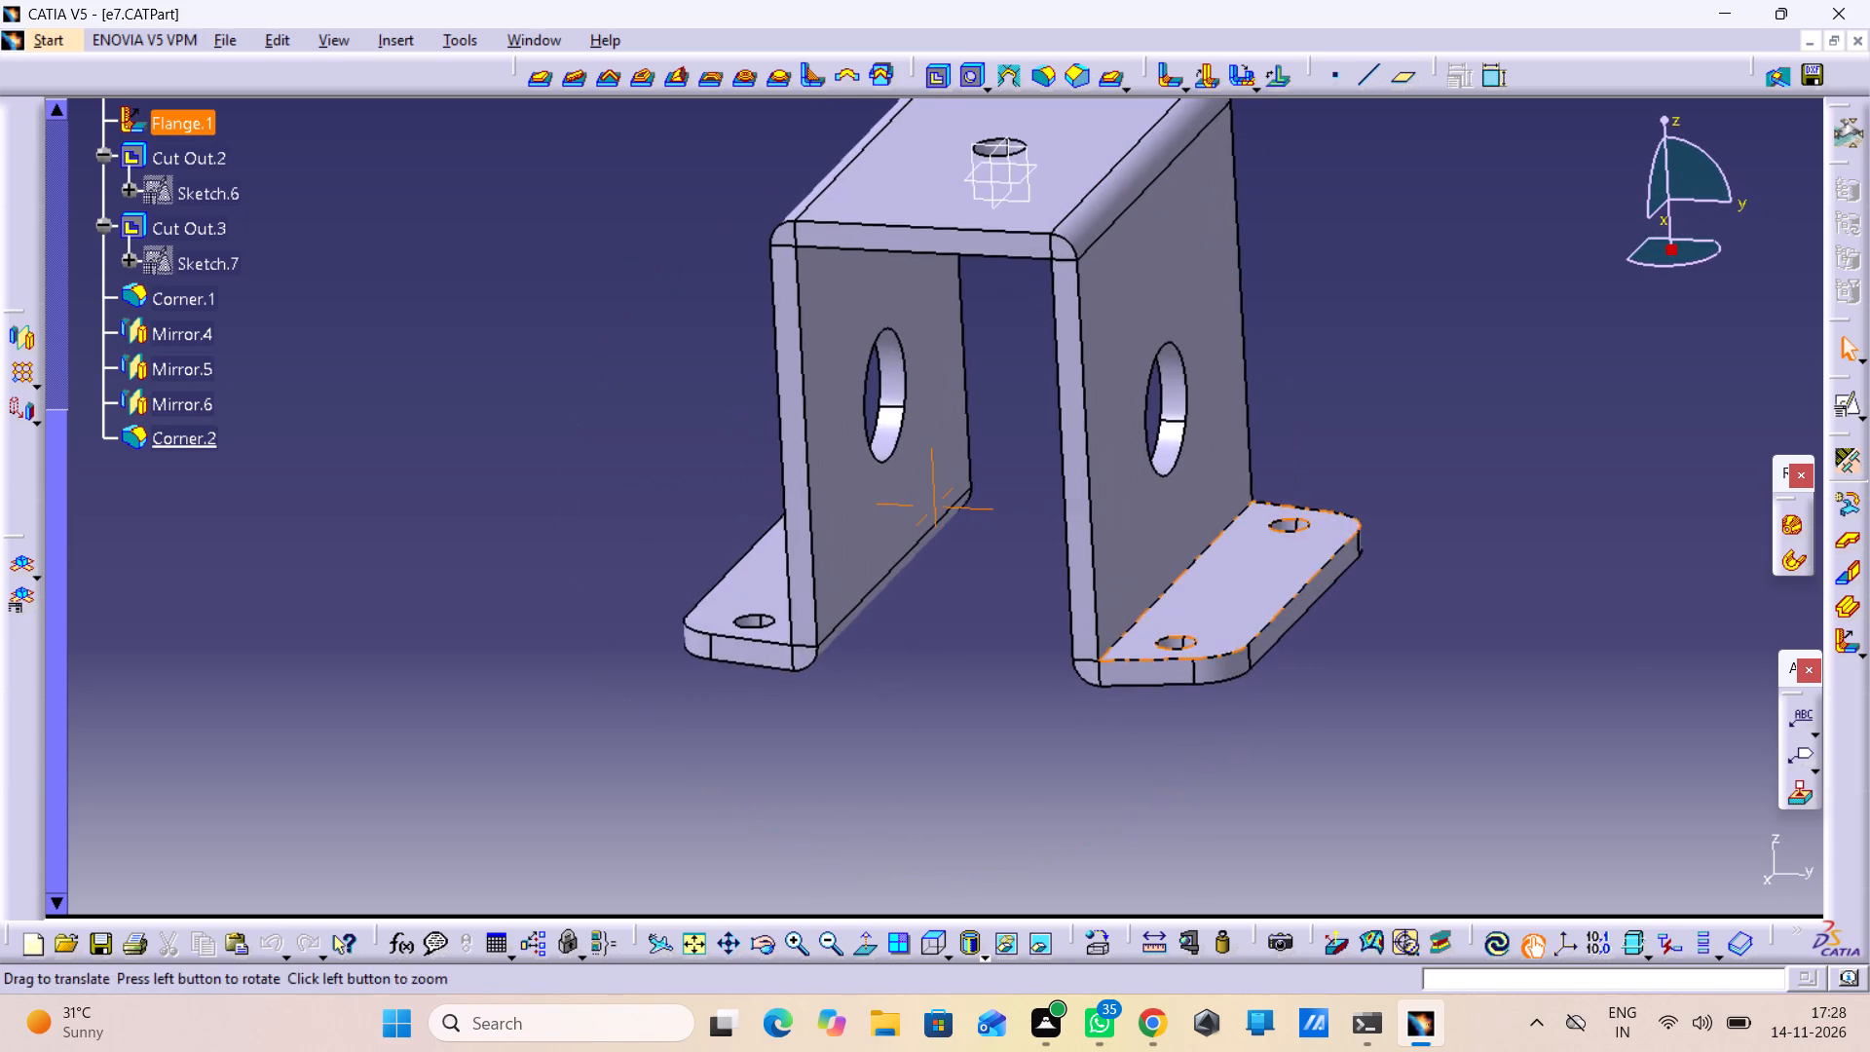
pyautogui.moveTo(1270, 589); pyautogui.dragTo(1303, 750, button='middle')
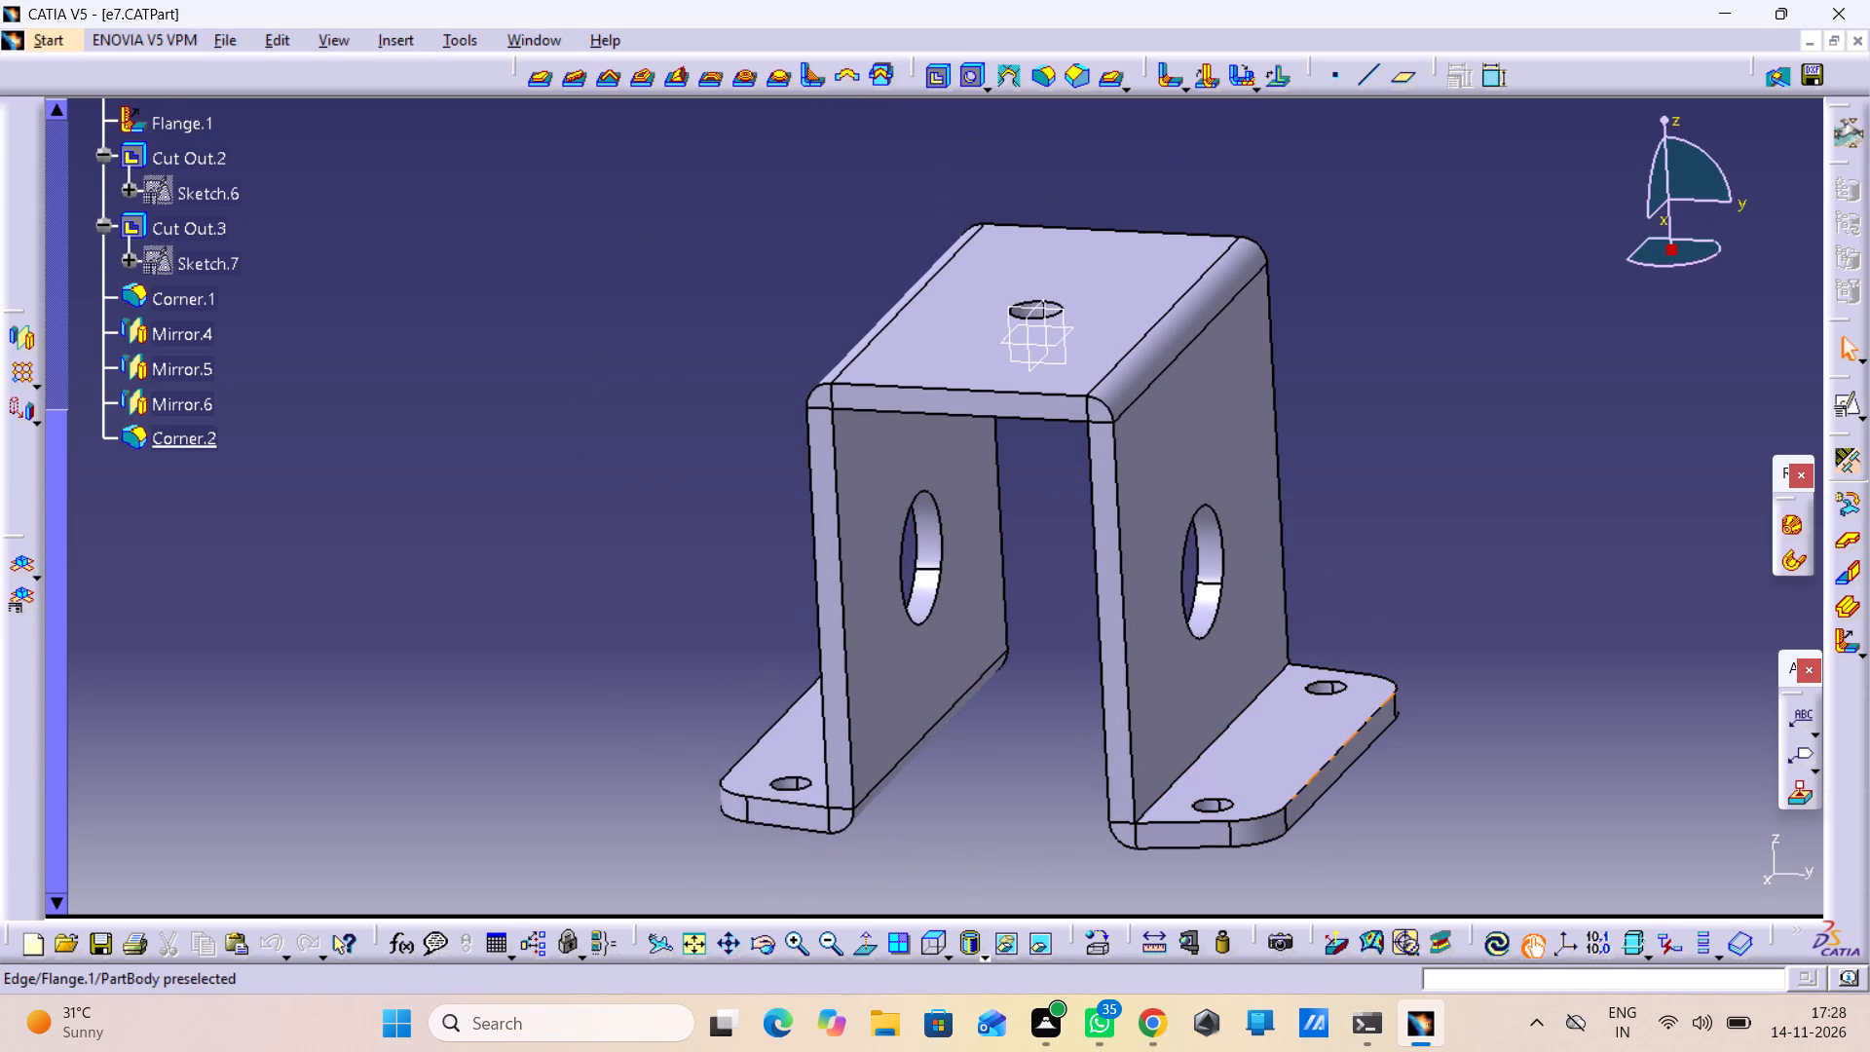
pyautogui.hotkey('ctrl', 'p')
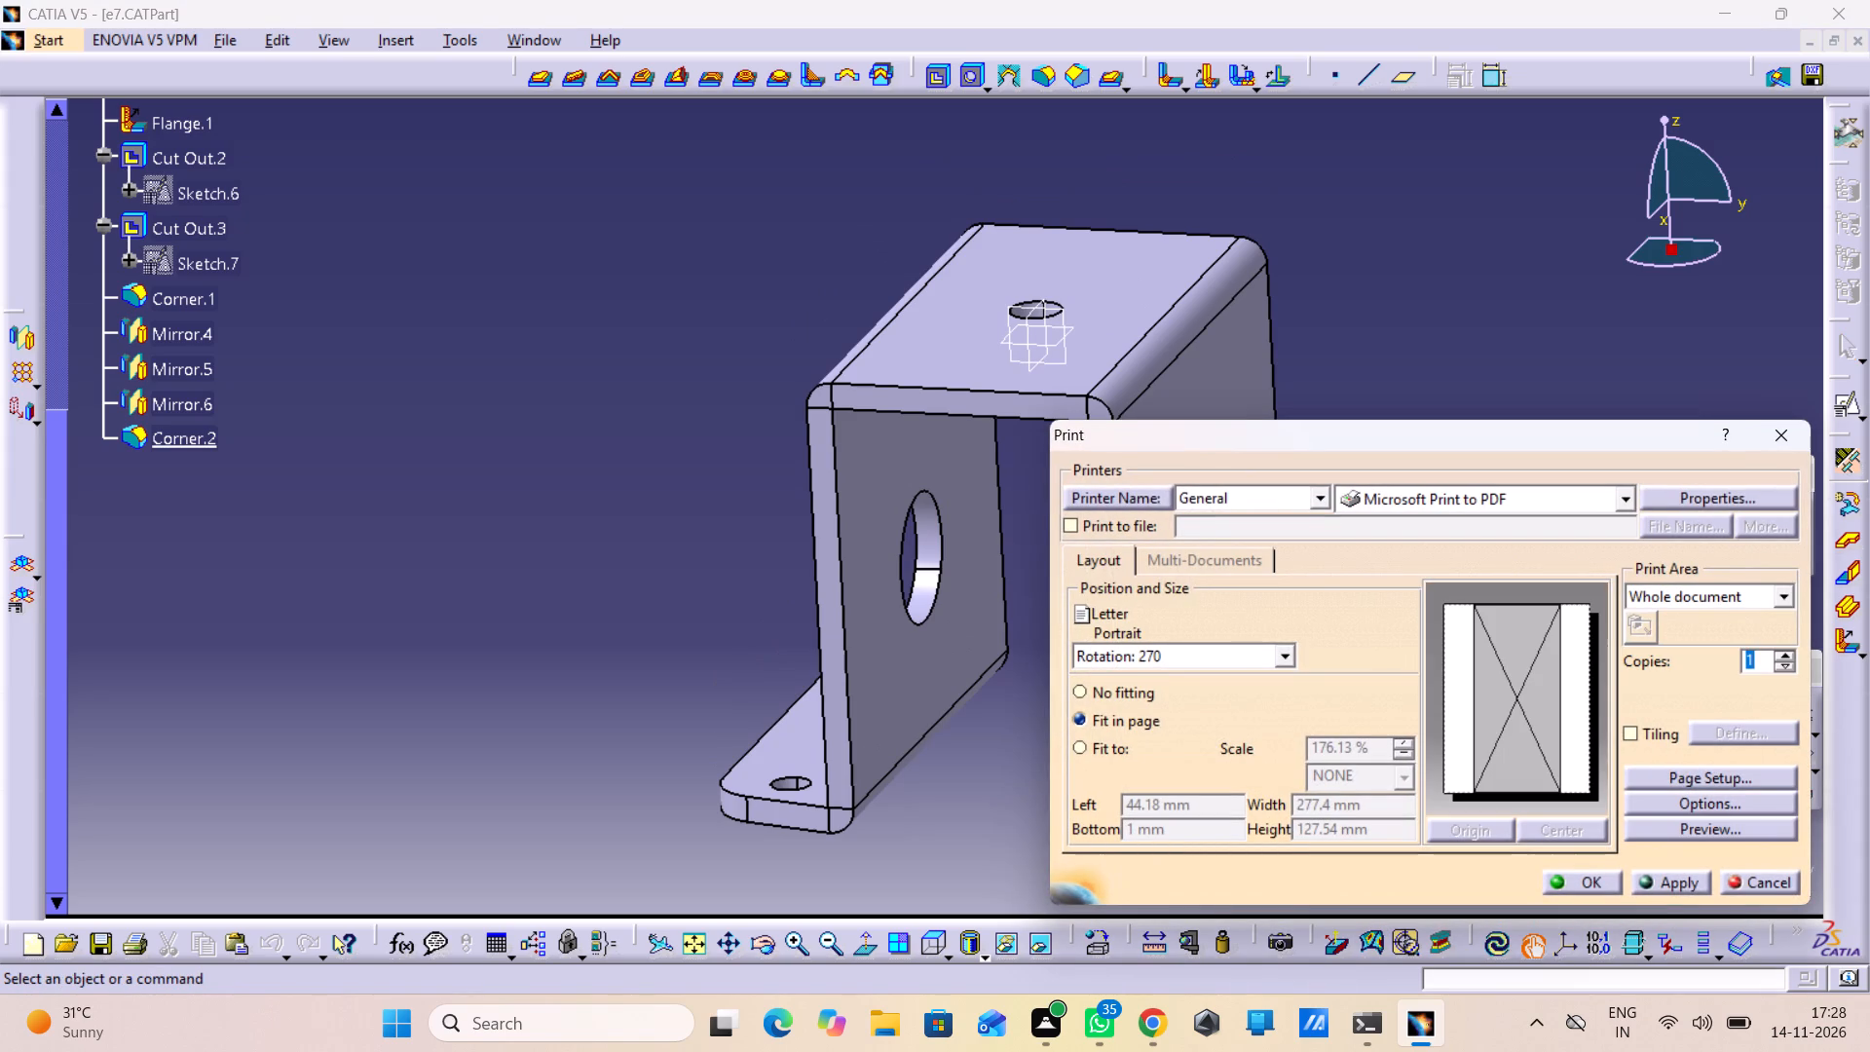
pyautogui.click(1601, 881)
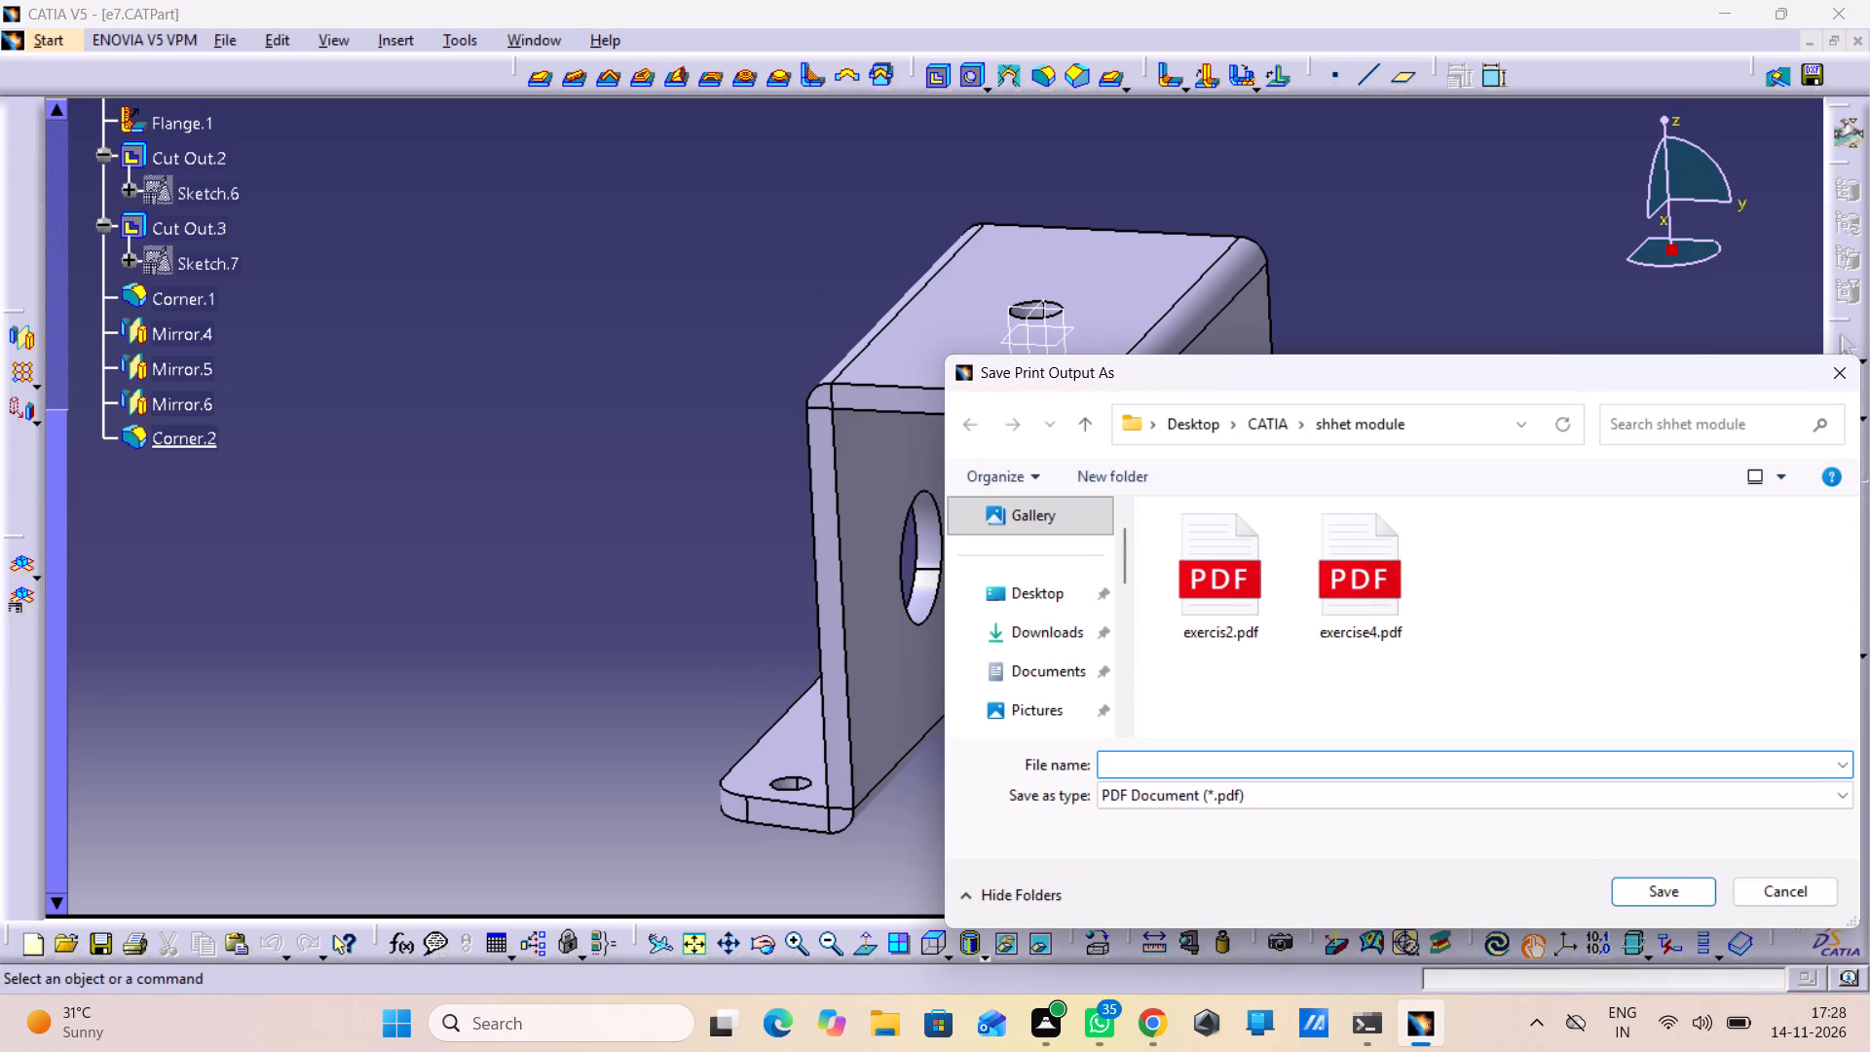
pyautogui.write('ex')
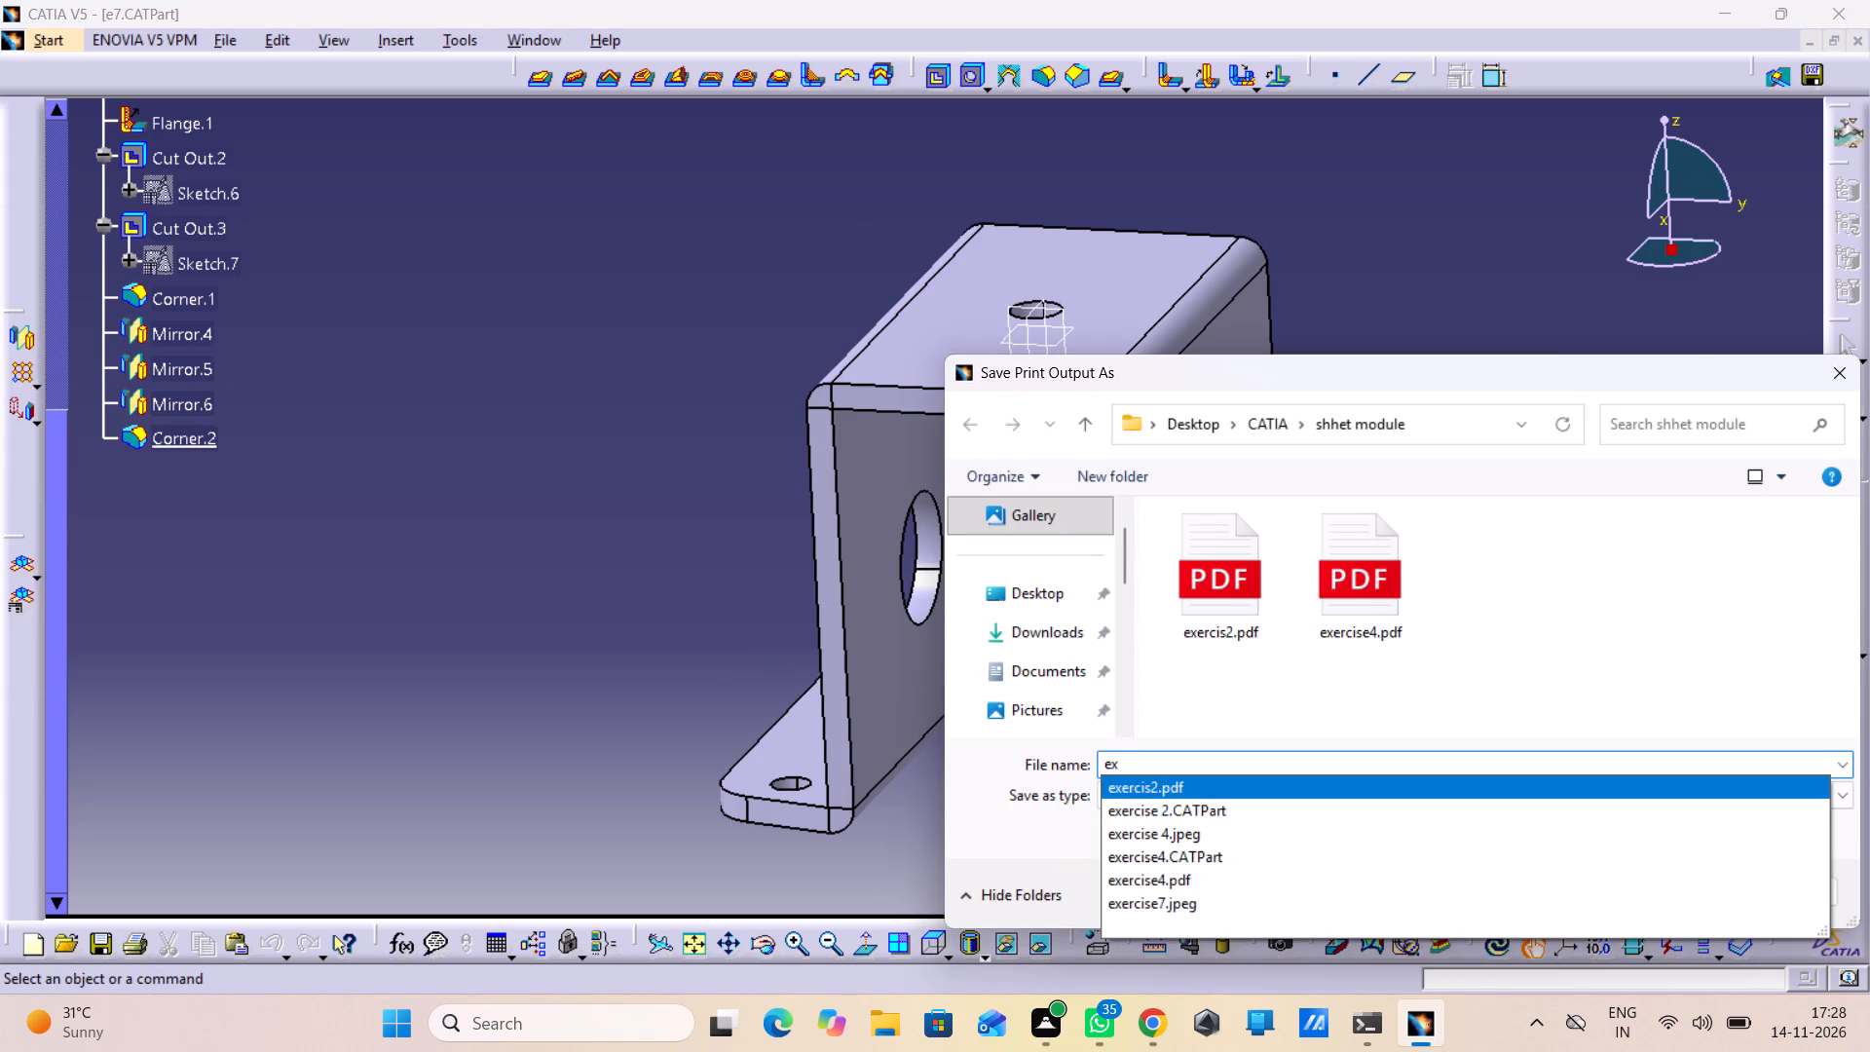
pyautogui.press('BackSpace')
pyautogui.press('7')
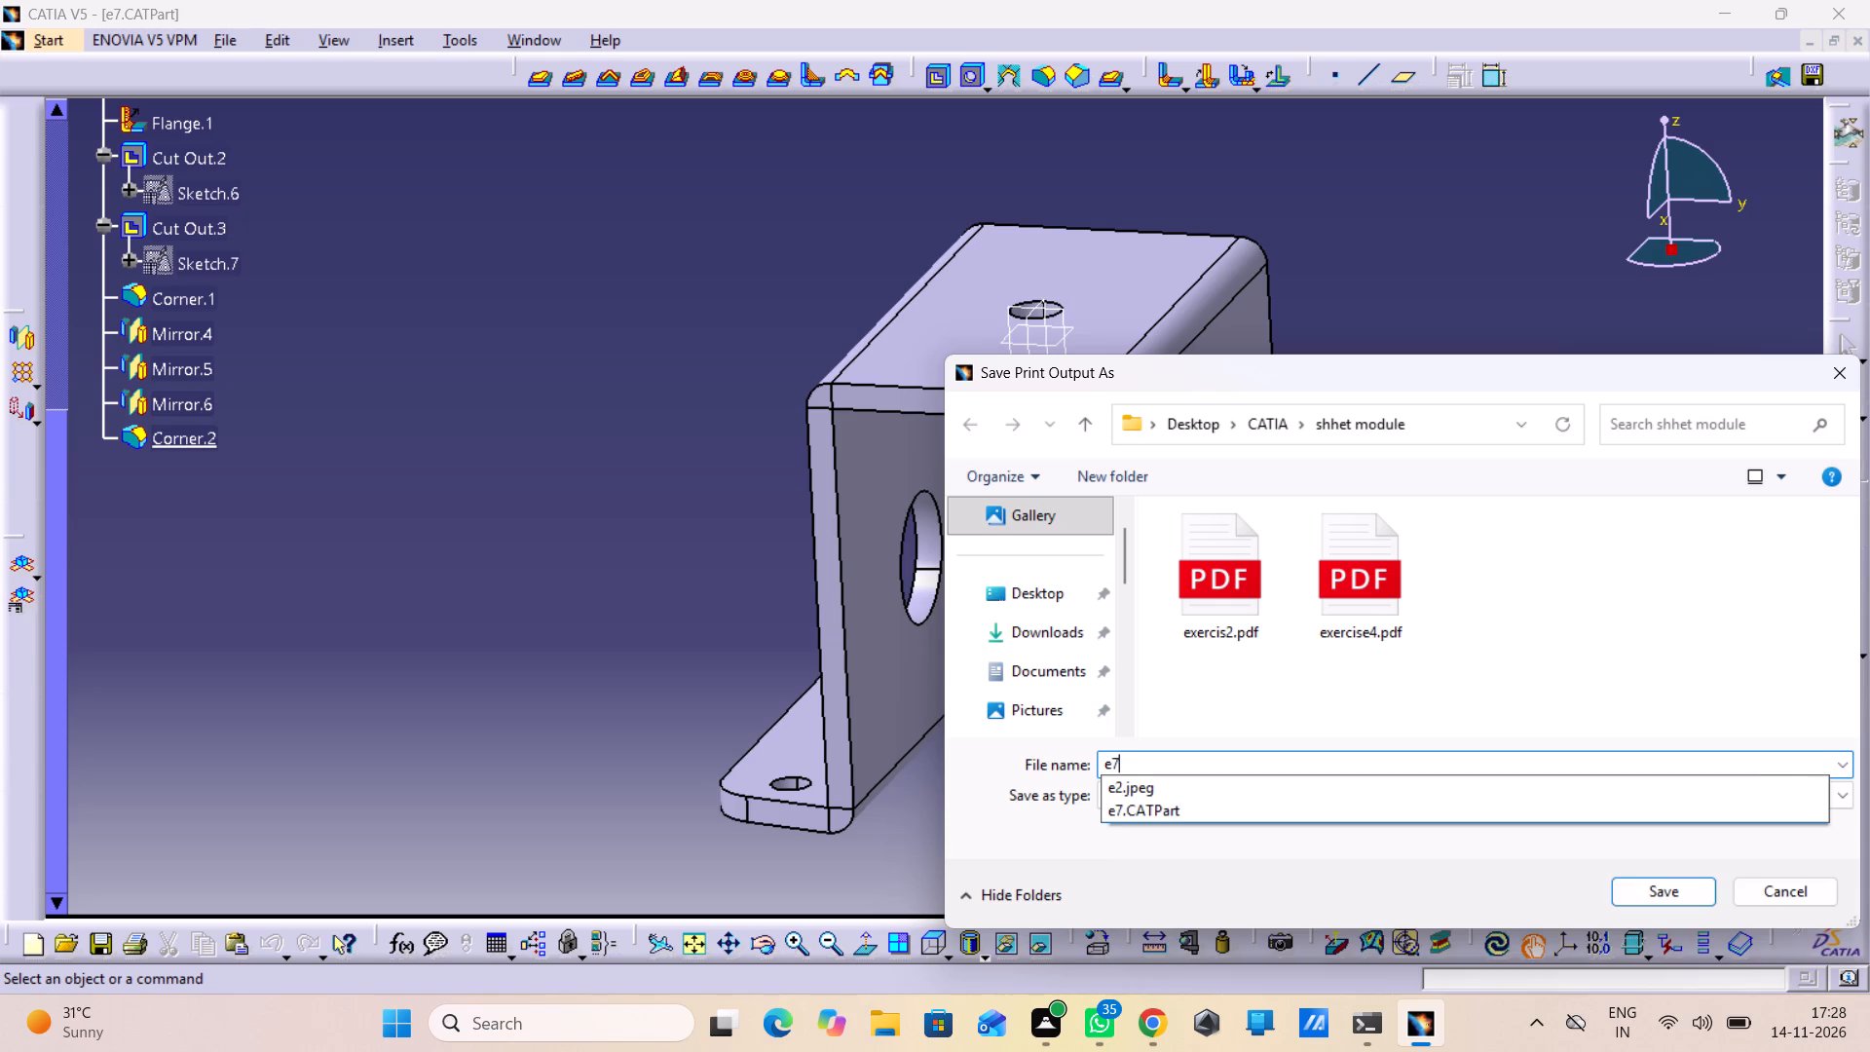
pyautogui.press('Return')
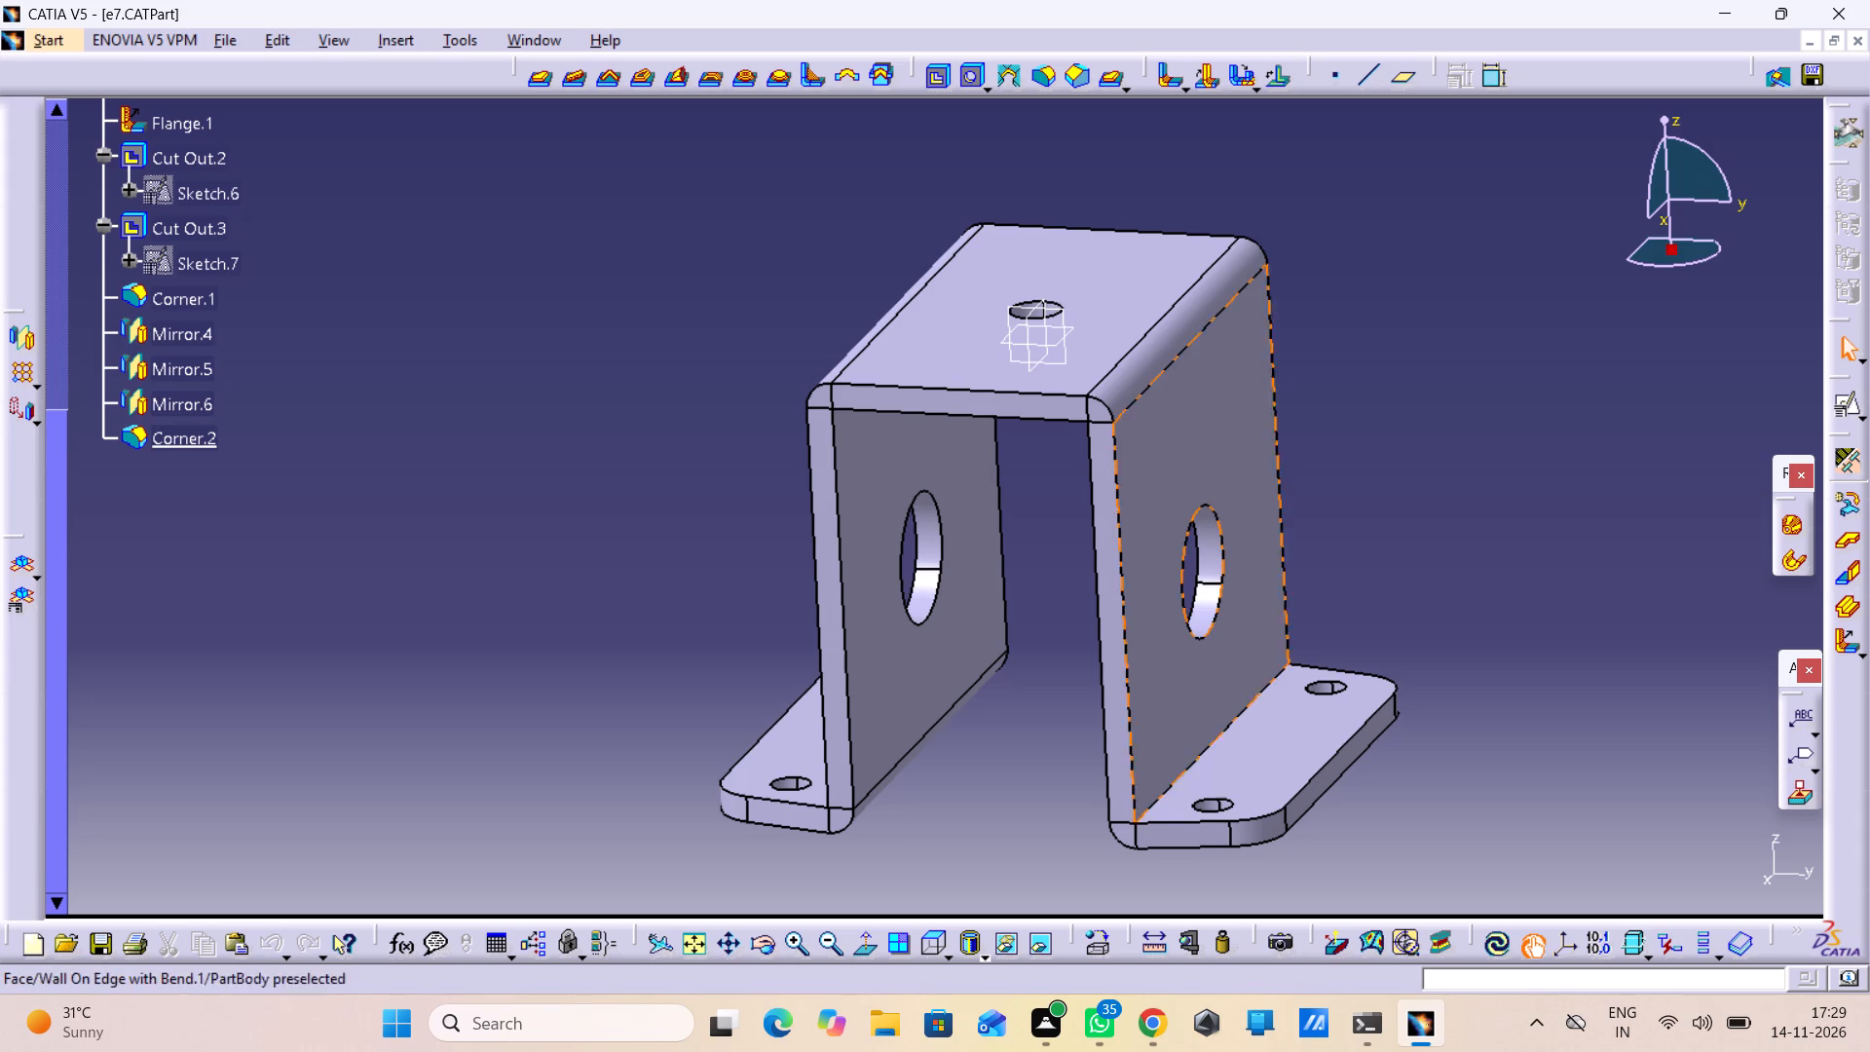
# Dock the two small floating toolbars in a single column below the vertical sheet metal tools.
pyautogui.moveTo(1417, 642); pyautogui.dragTo(1466, 649, button='middle')
pyautogui.moveTo(1416, 647); pyautogui.dragTo(1445, 656, button='right')
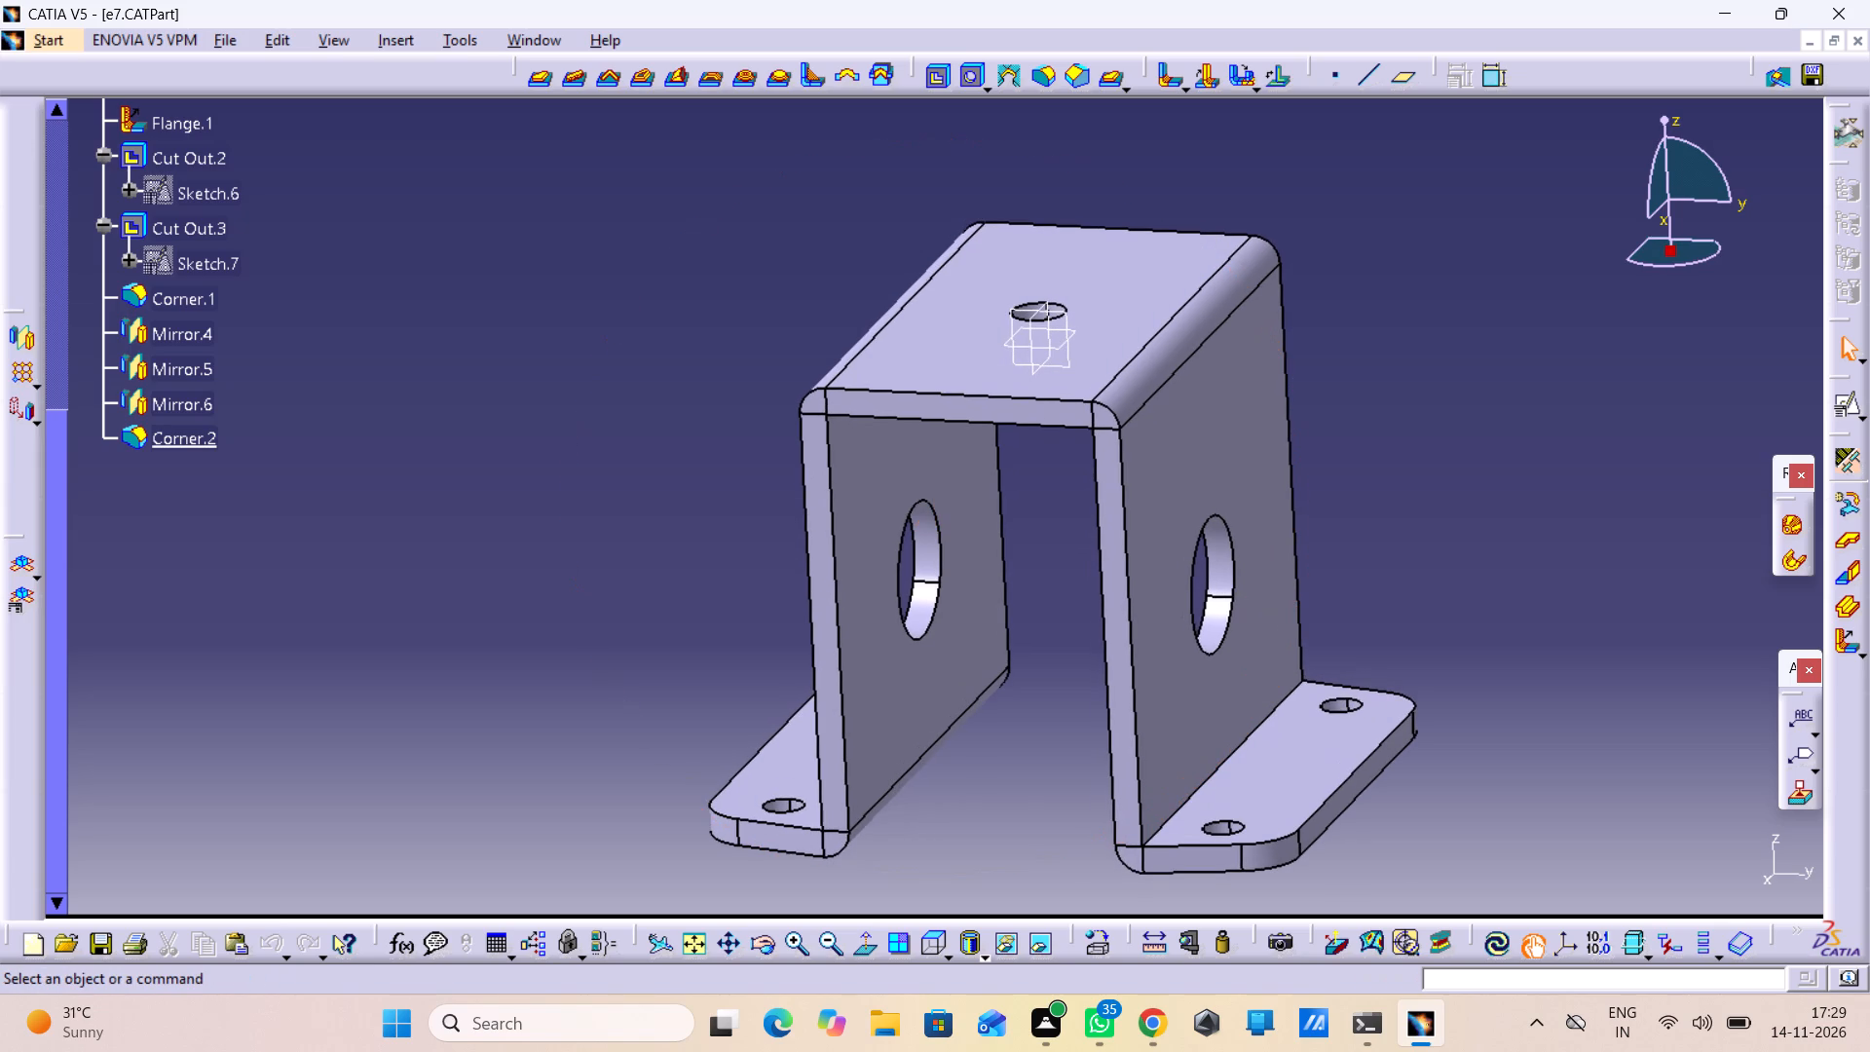
pyautogui.moveTo(1787, 464); pyautogui.dragTo(1847, 699)
pyautogui.moveTo(1847, 699); pyautogui.dragTo(1855, 688)
pyautogui.moveTo(1795, 676); pyautogui.dragTo(1869, 846)
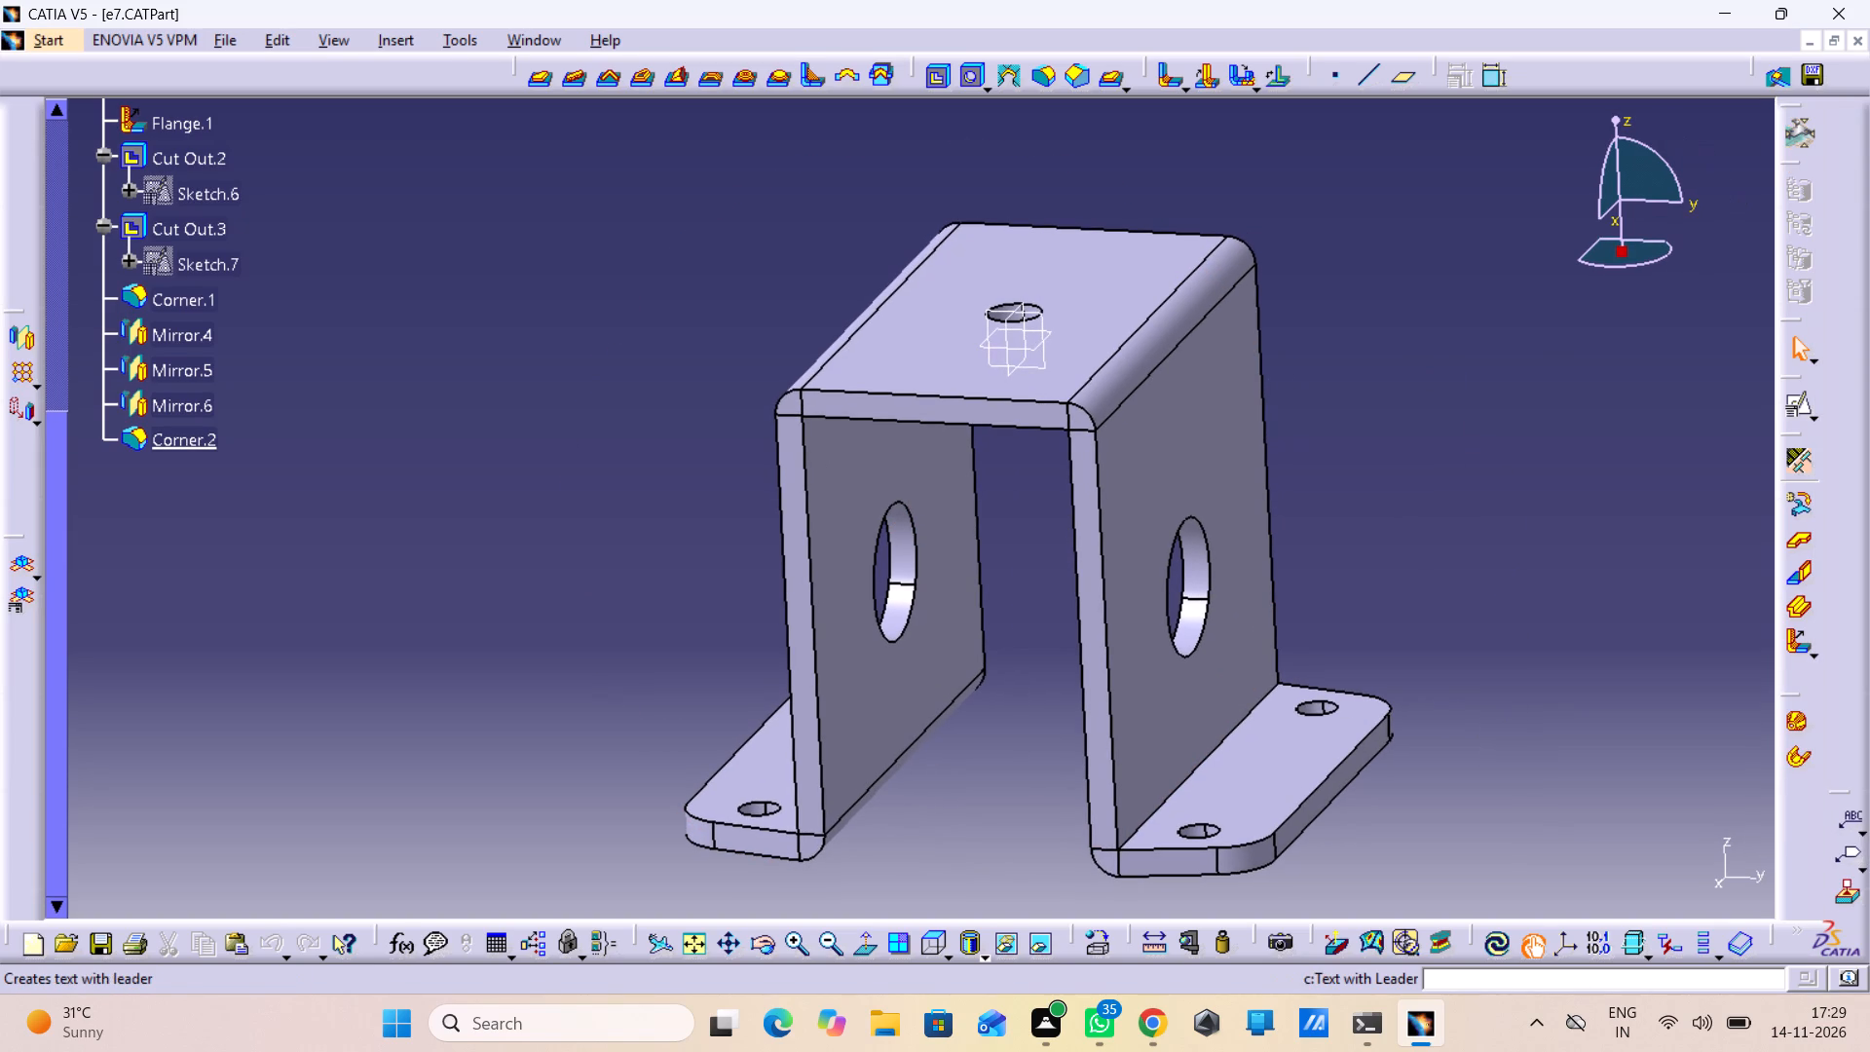
pyautogui.moveTo(1845, 800); pyautogui.dragTo(1797, 825)
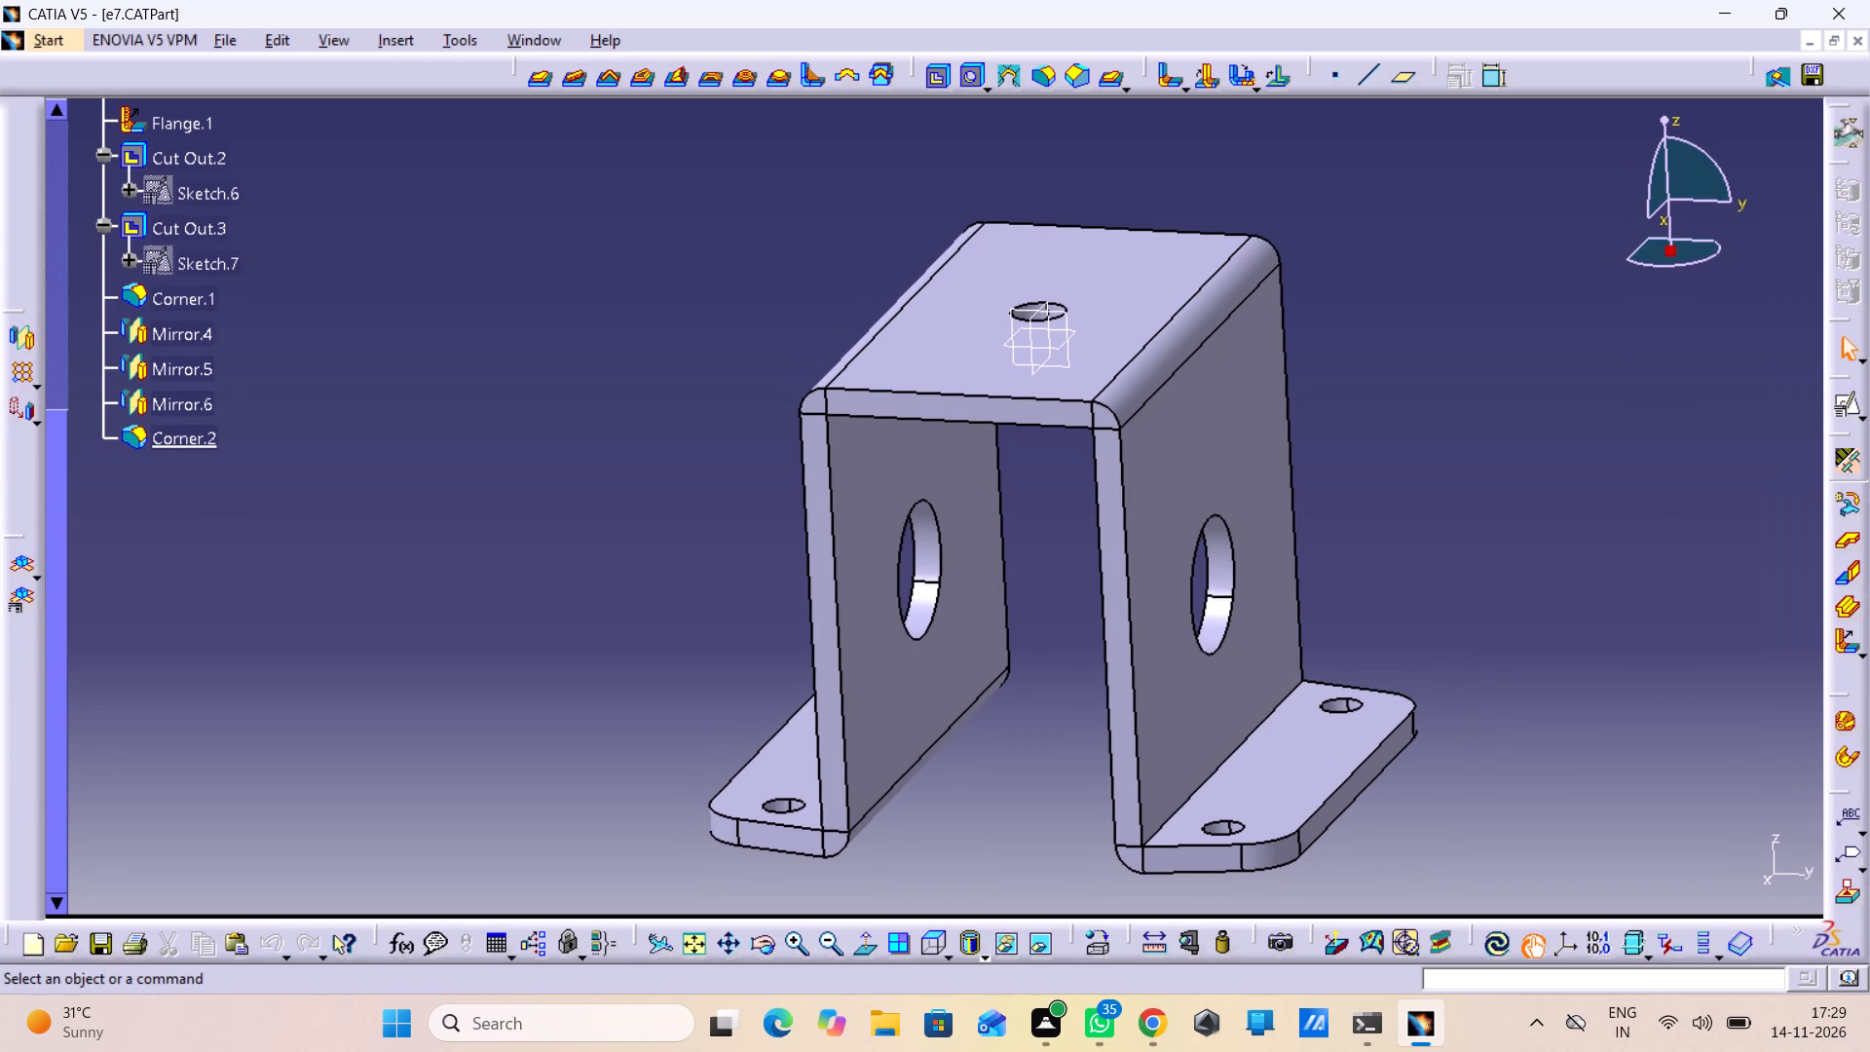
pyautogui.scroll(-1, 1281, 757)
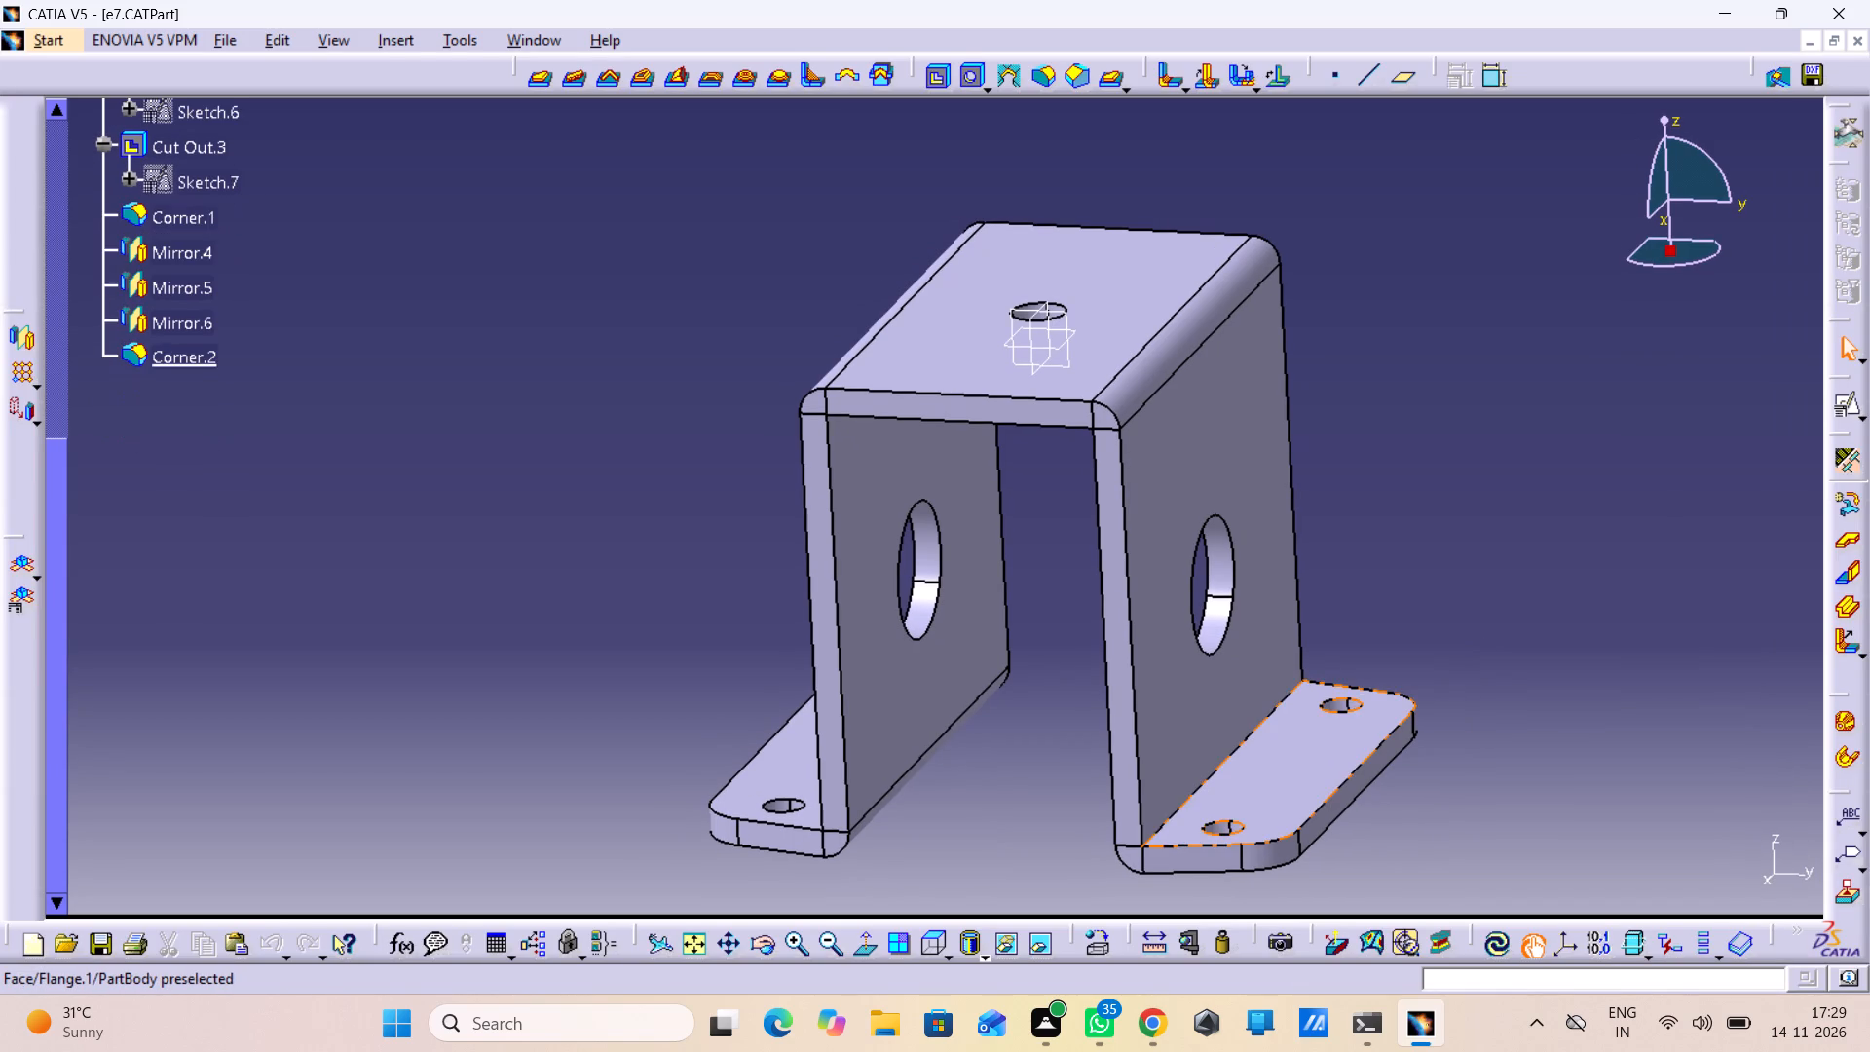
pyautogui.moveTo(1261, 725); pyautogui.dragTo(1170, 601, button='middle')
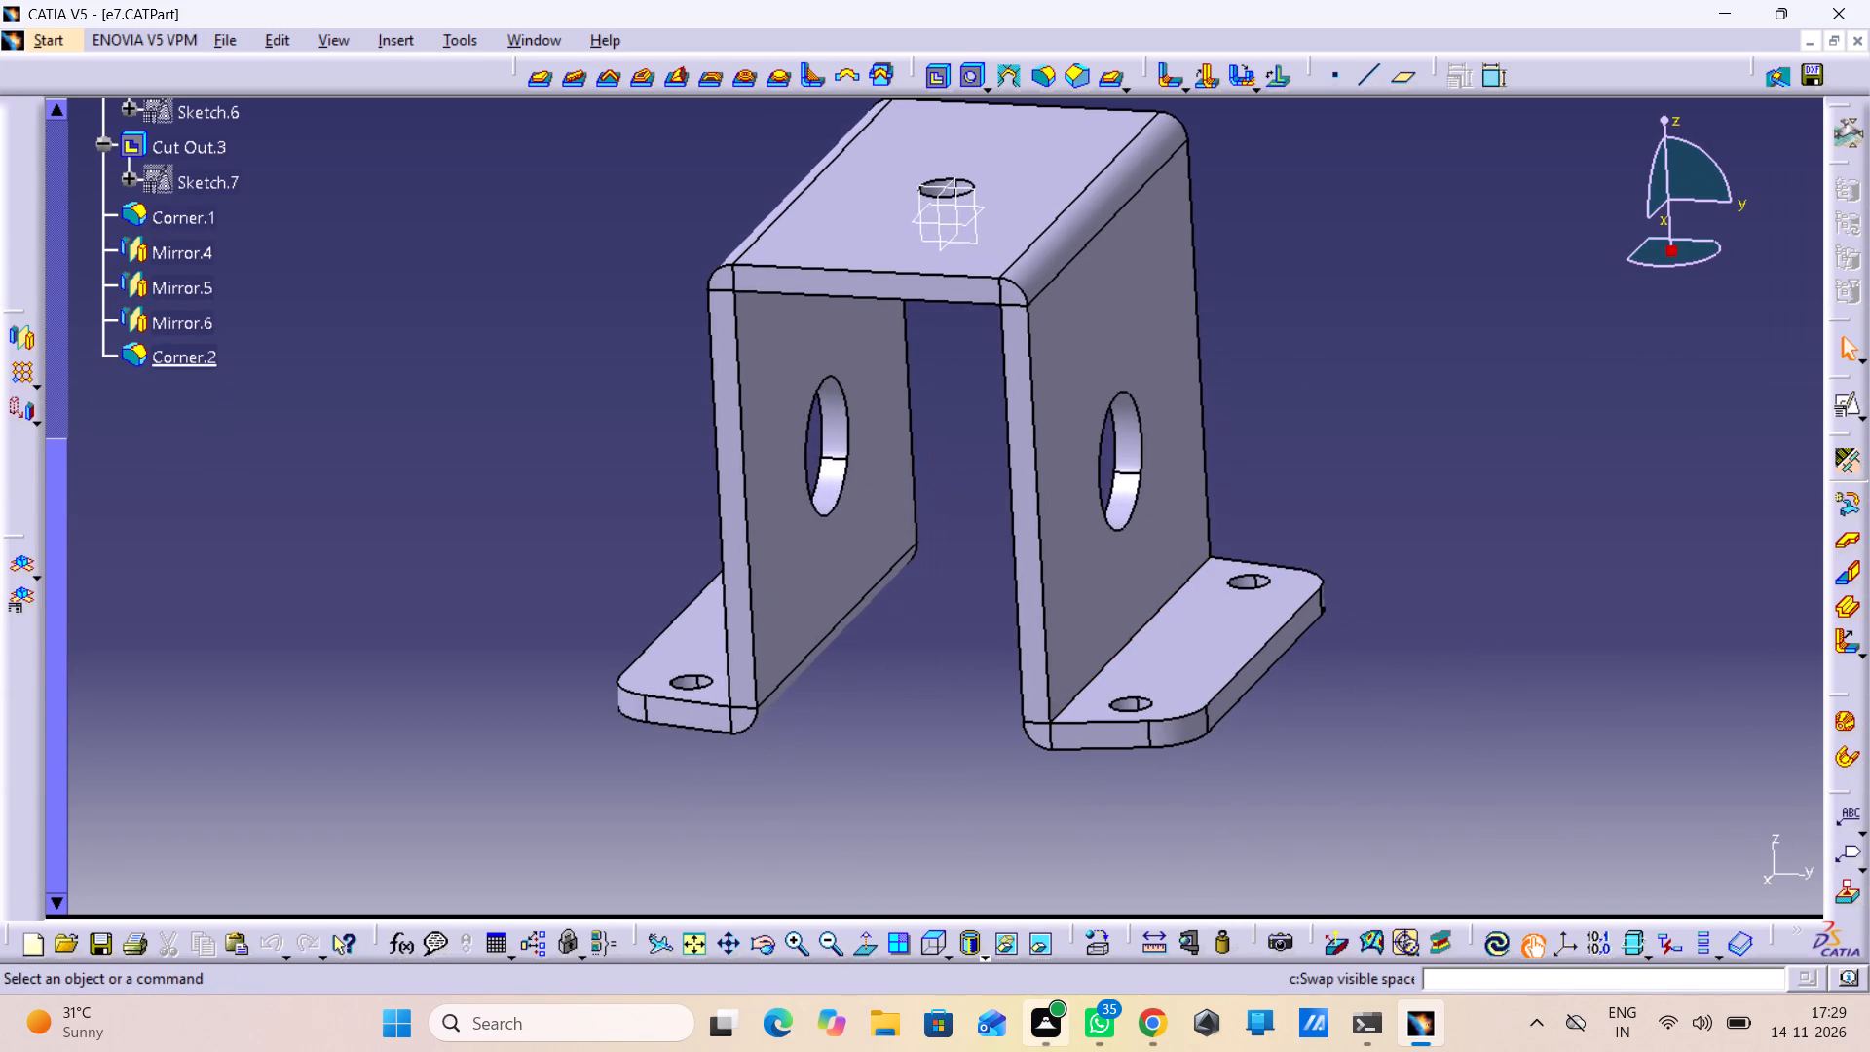
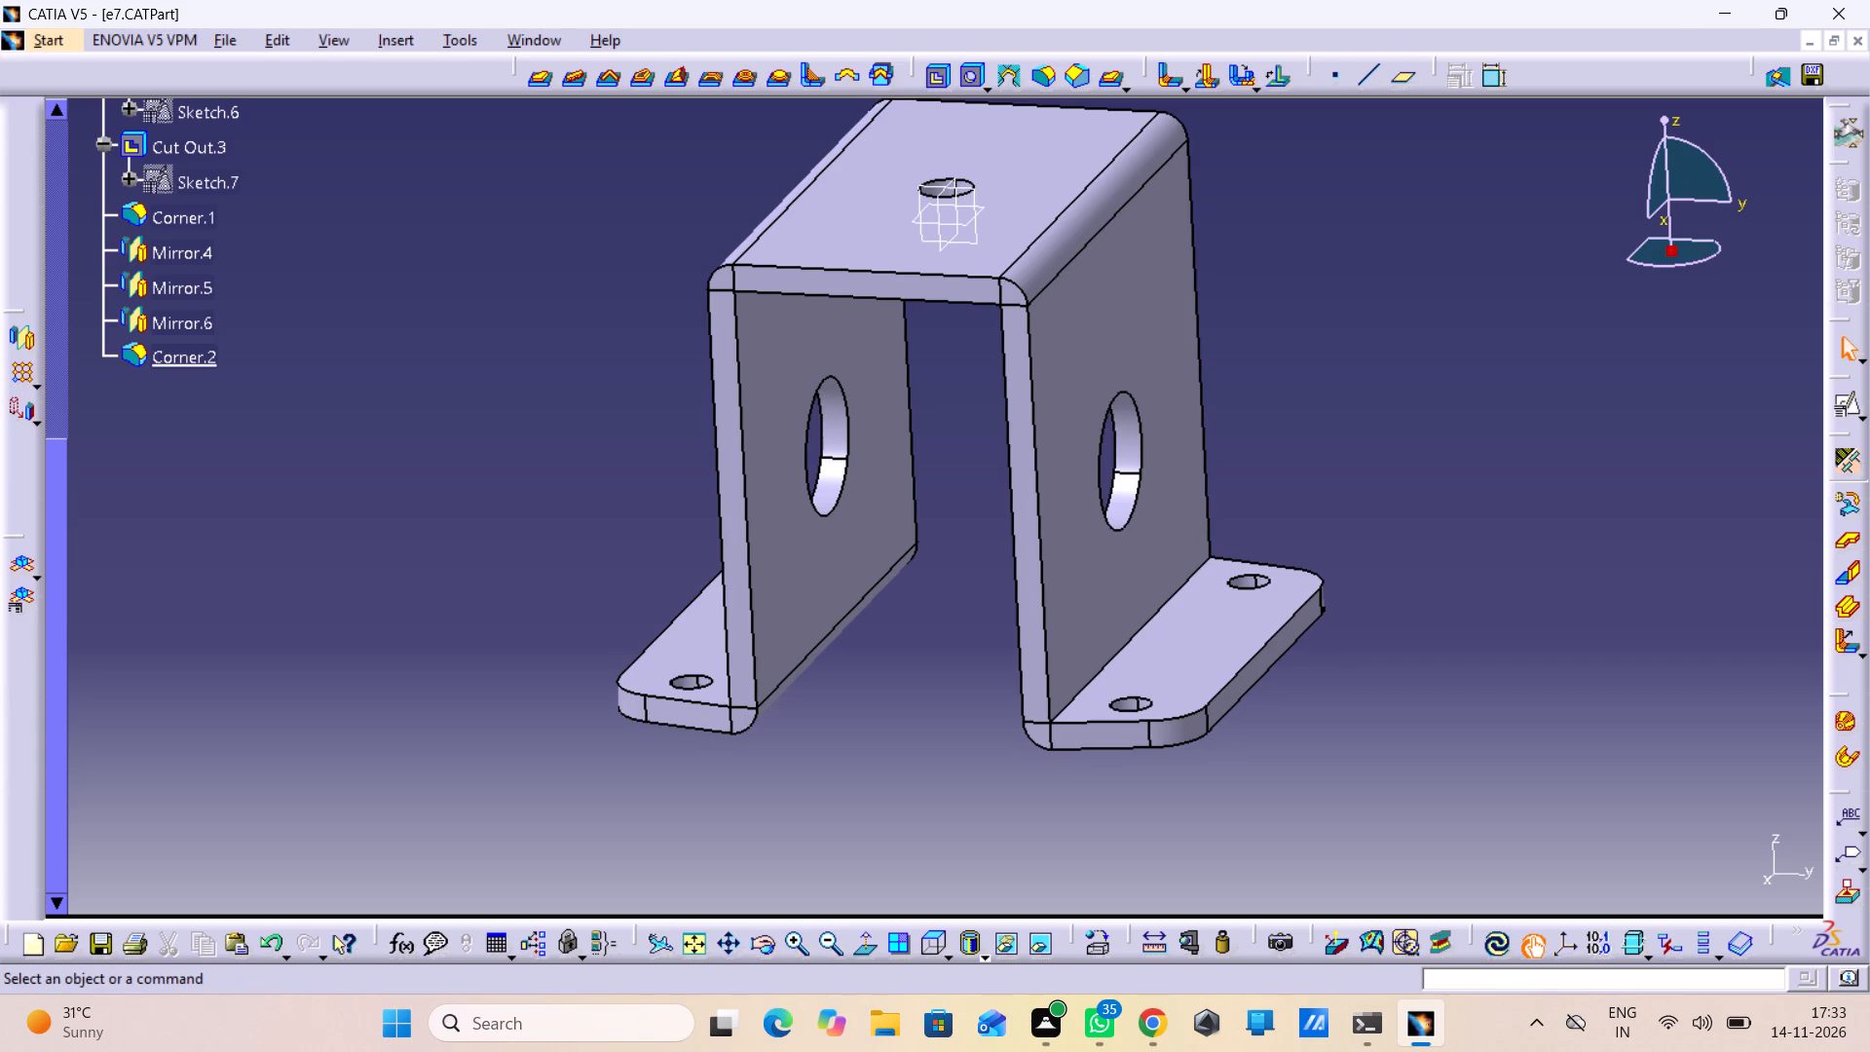
# Save the bracket part.
pyautogui.middleClick(975, 574)
pyautogui.rightClick(975, 574)
pyautogui.hotkey('ctrl', 's')
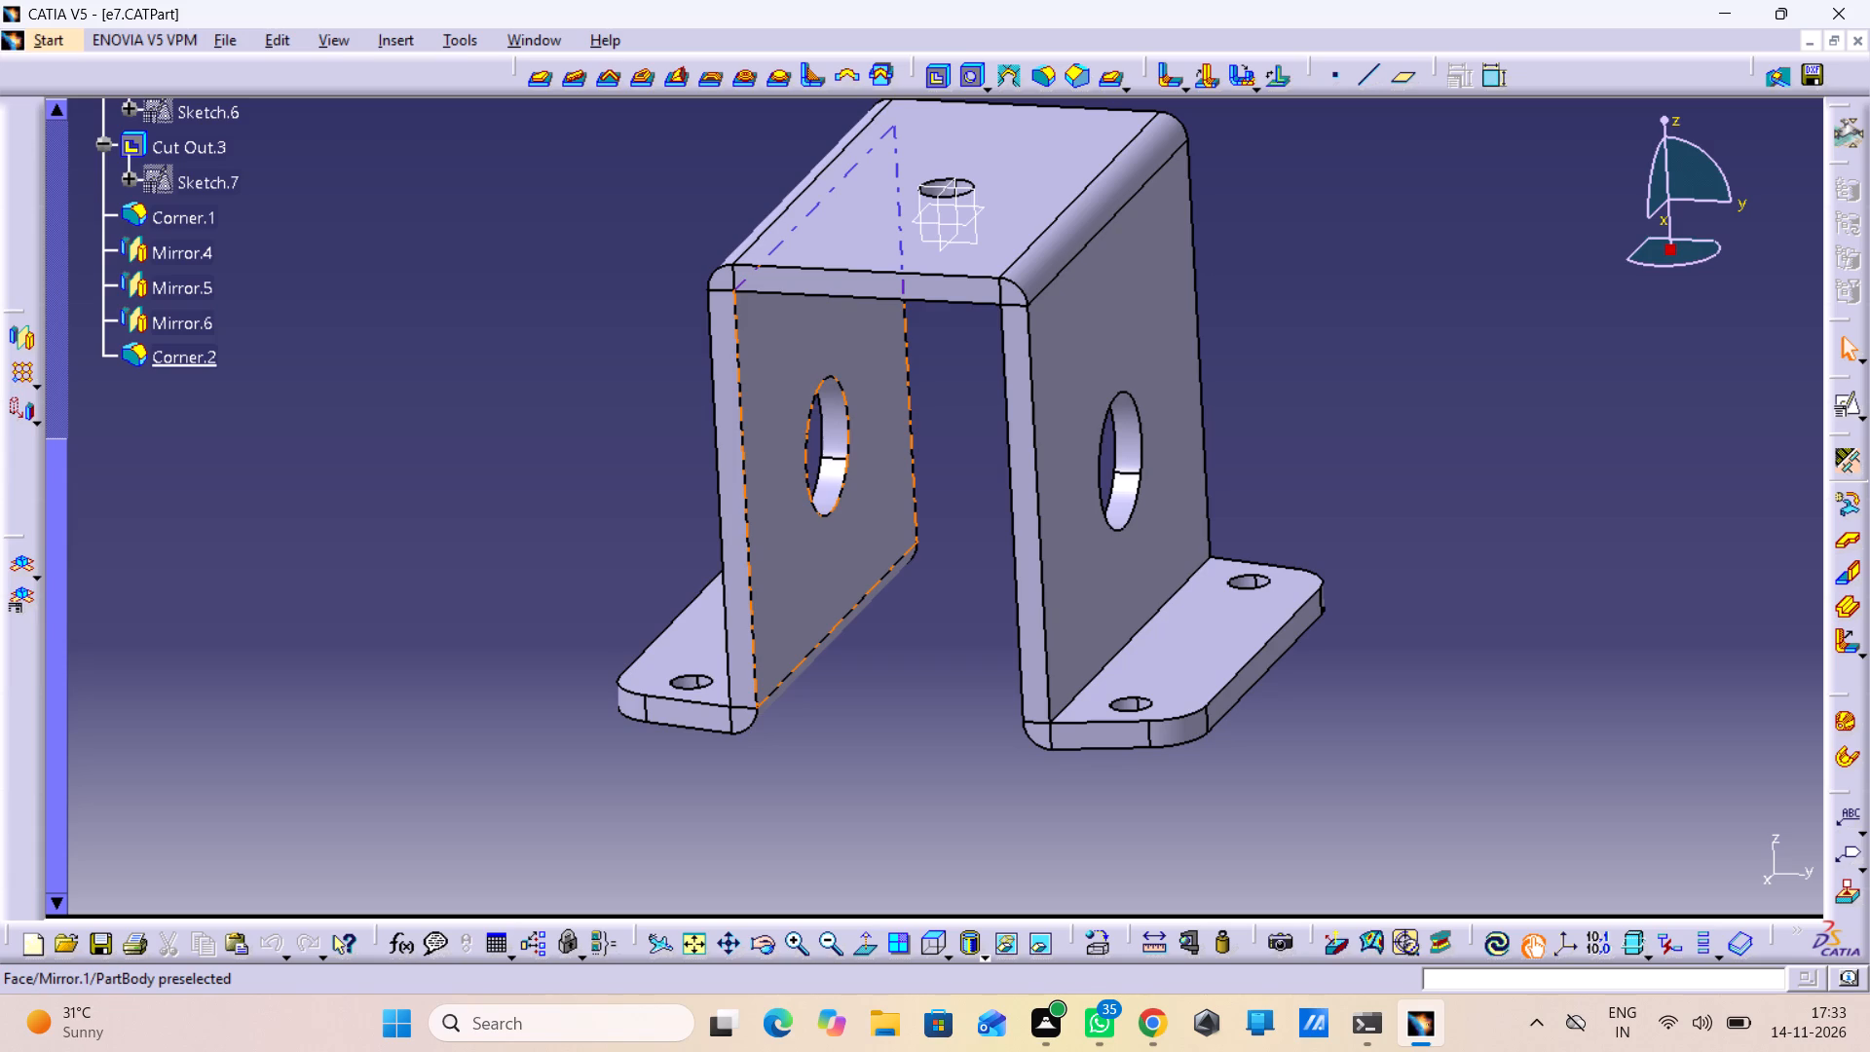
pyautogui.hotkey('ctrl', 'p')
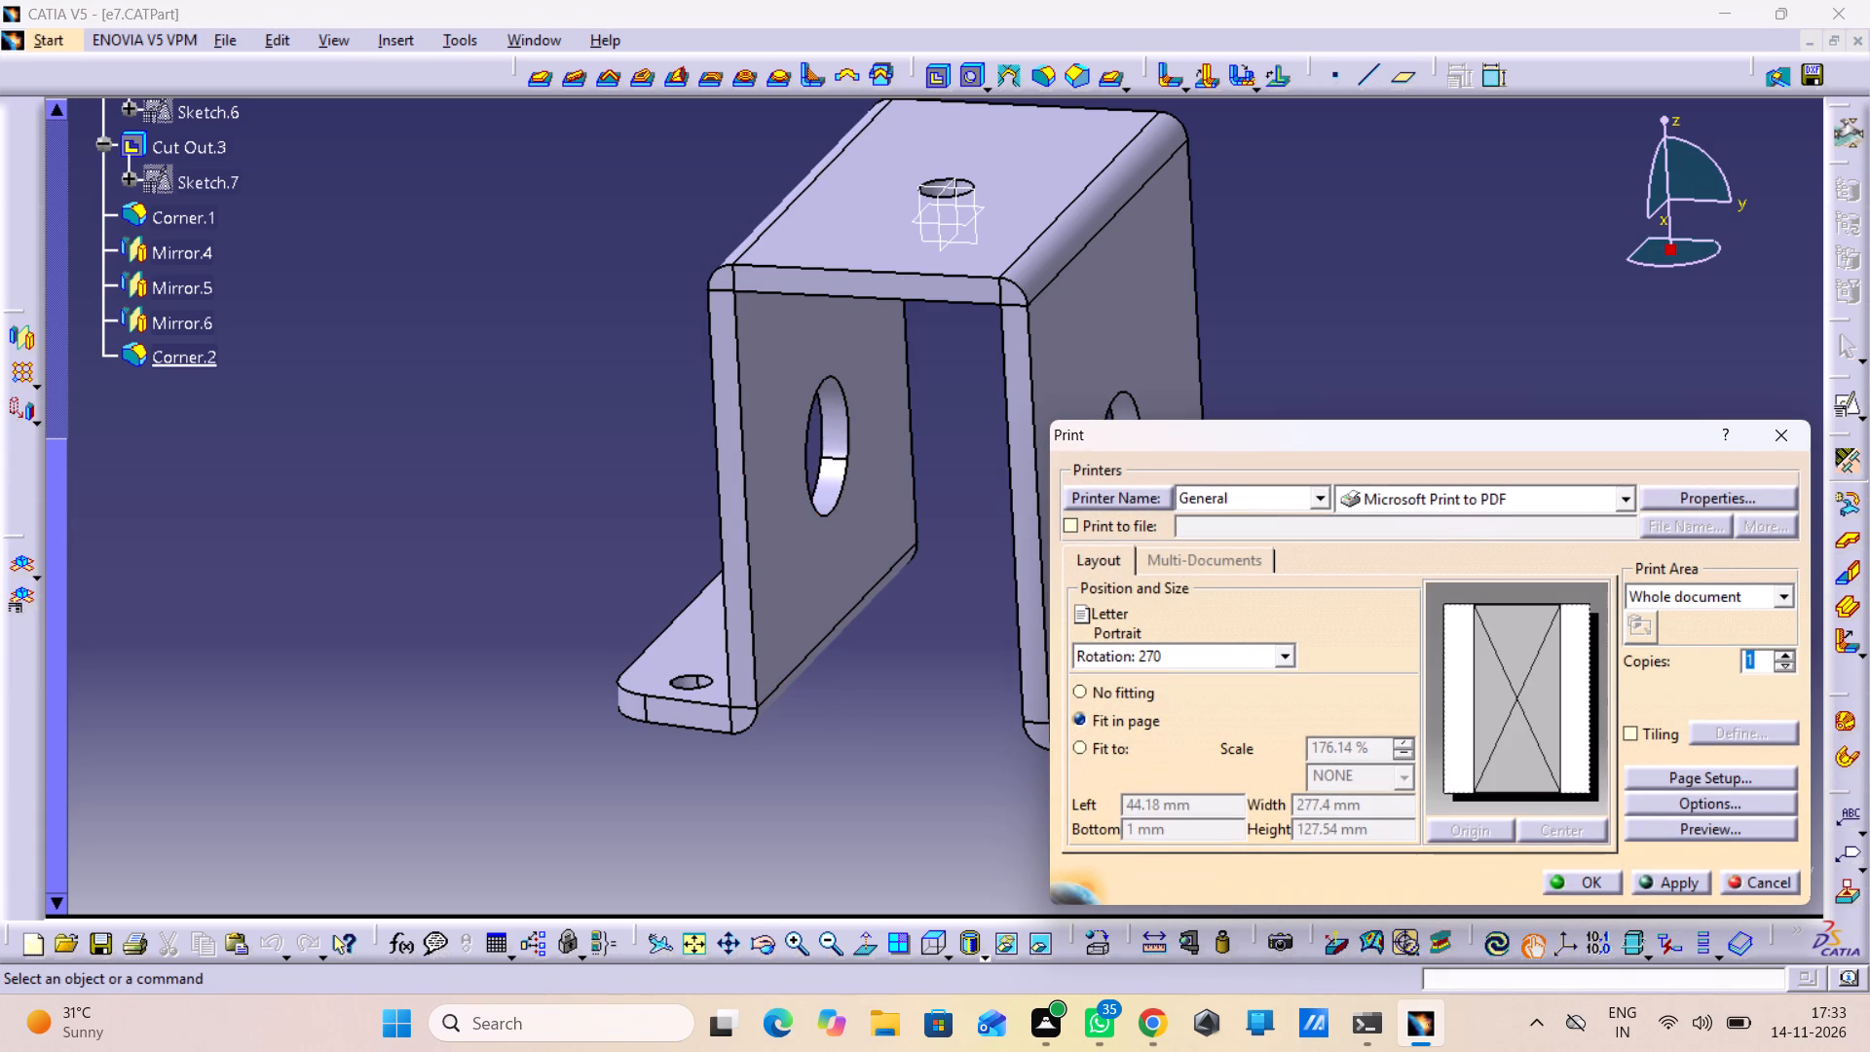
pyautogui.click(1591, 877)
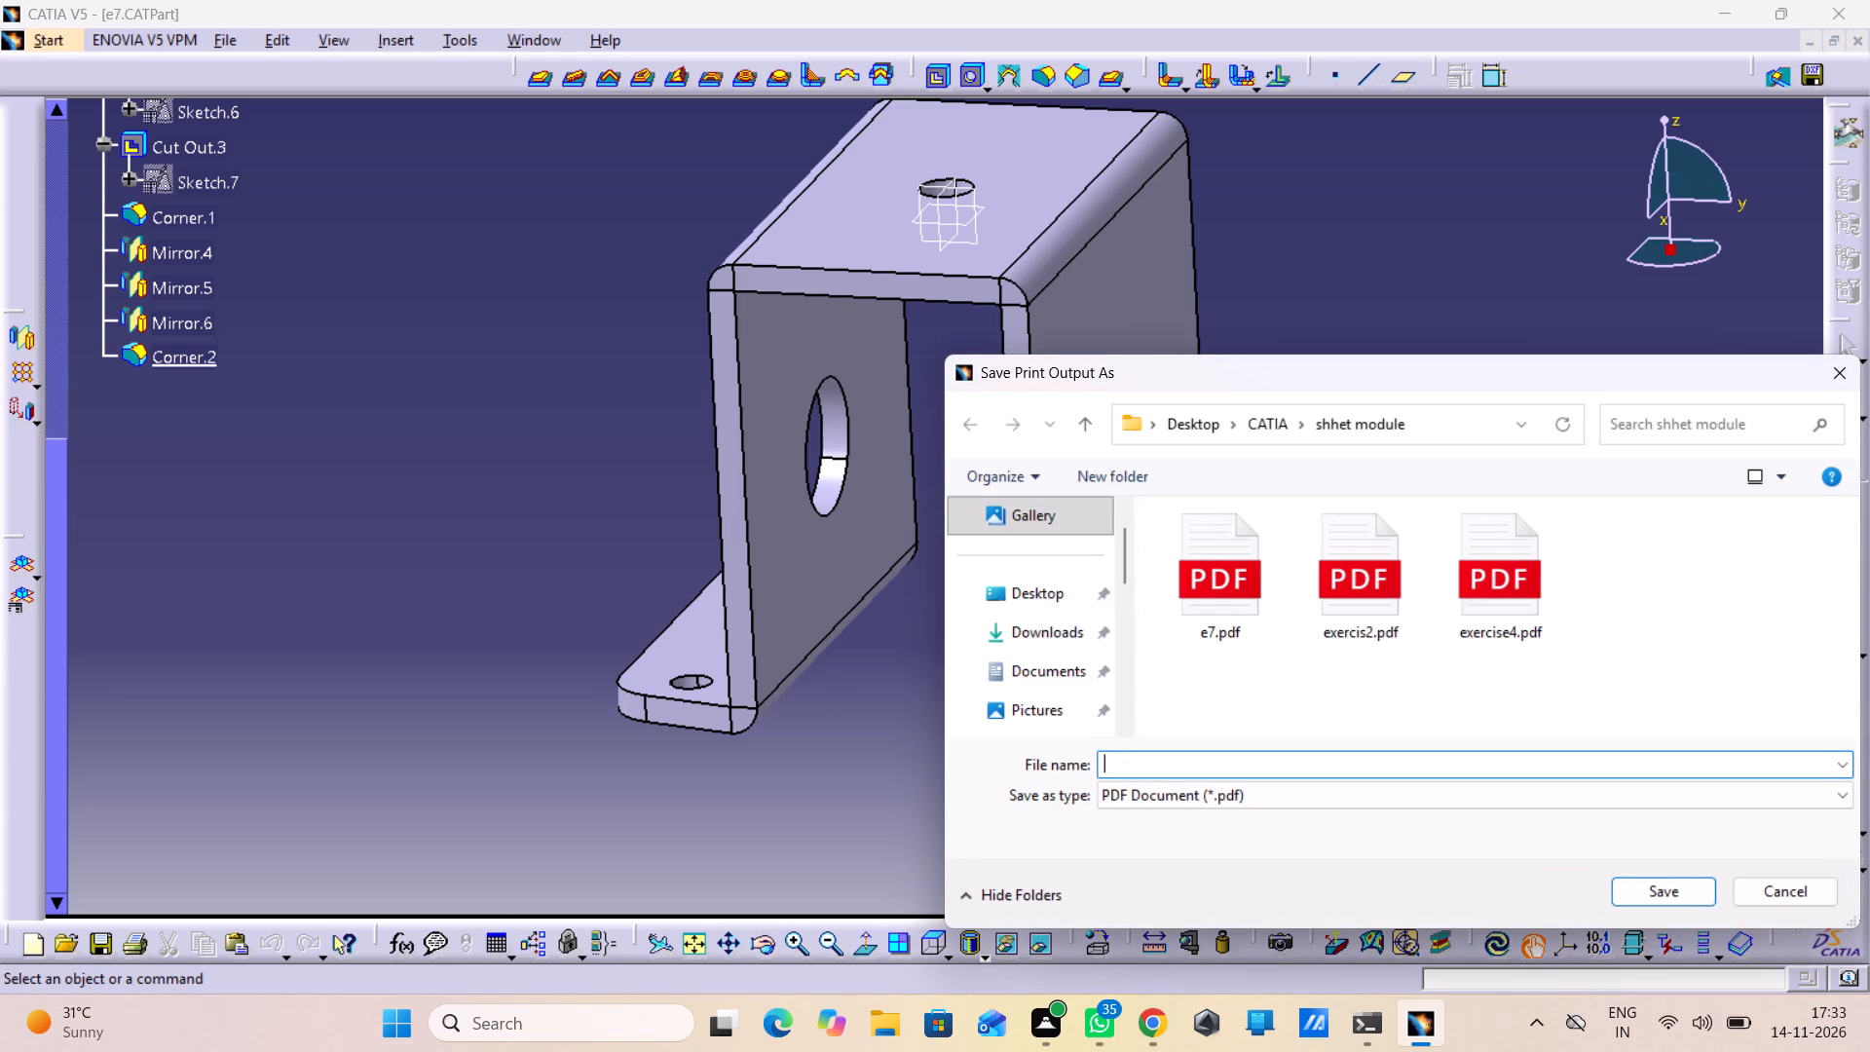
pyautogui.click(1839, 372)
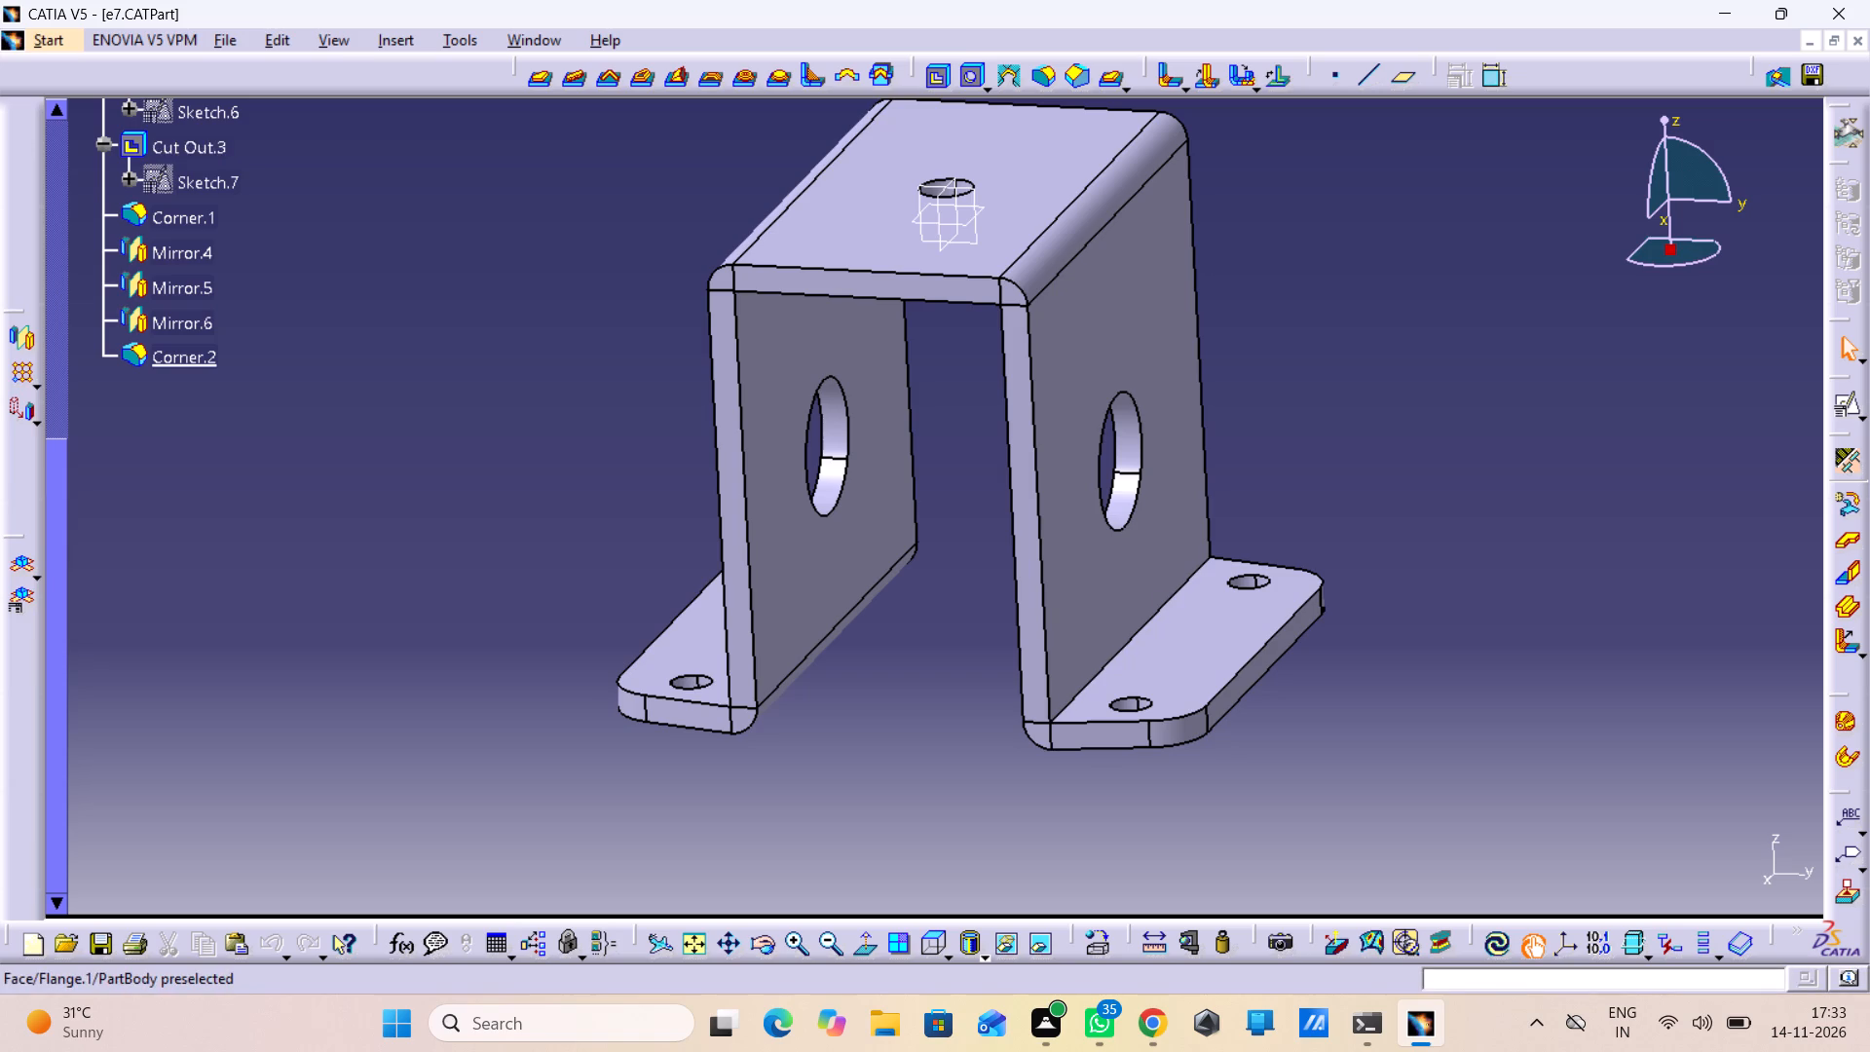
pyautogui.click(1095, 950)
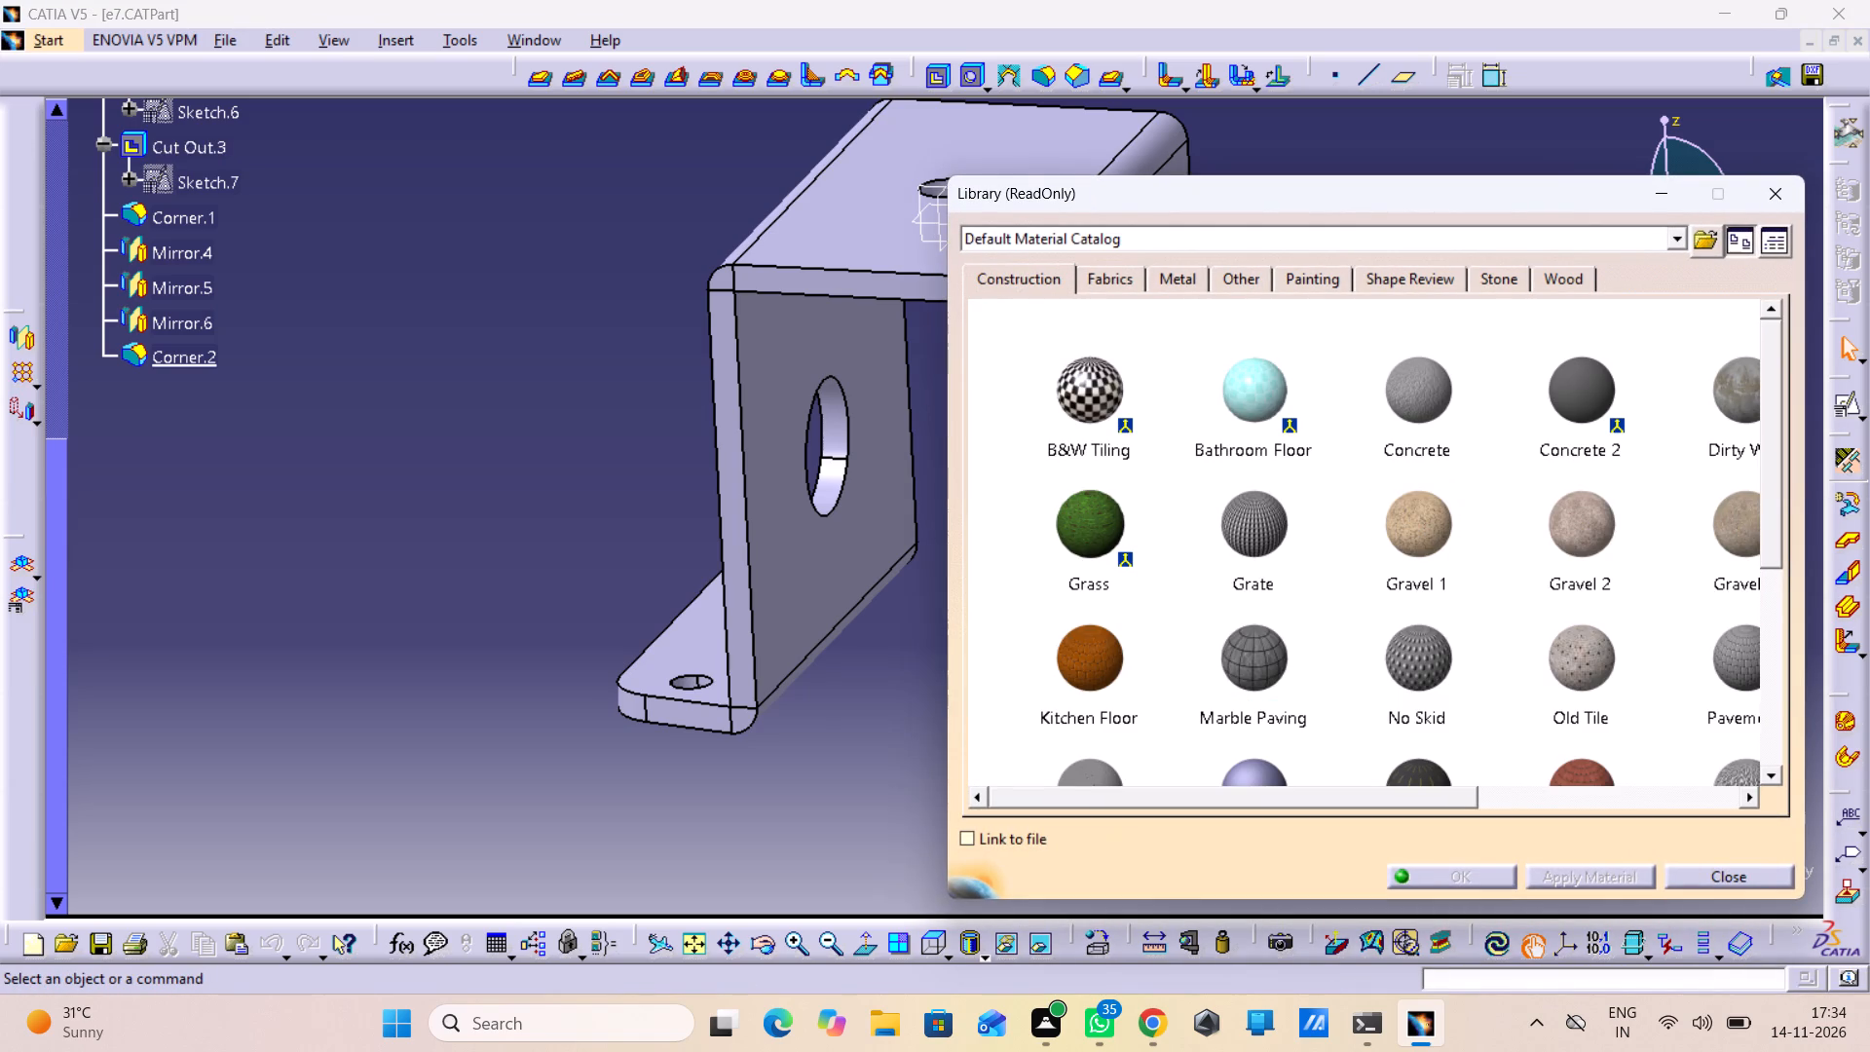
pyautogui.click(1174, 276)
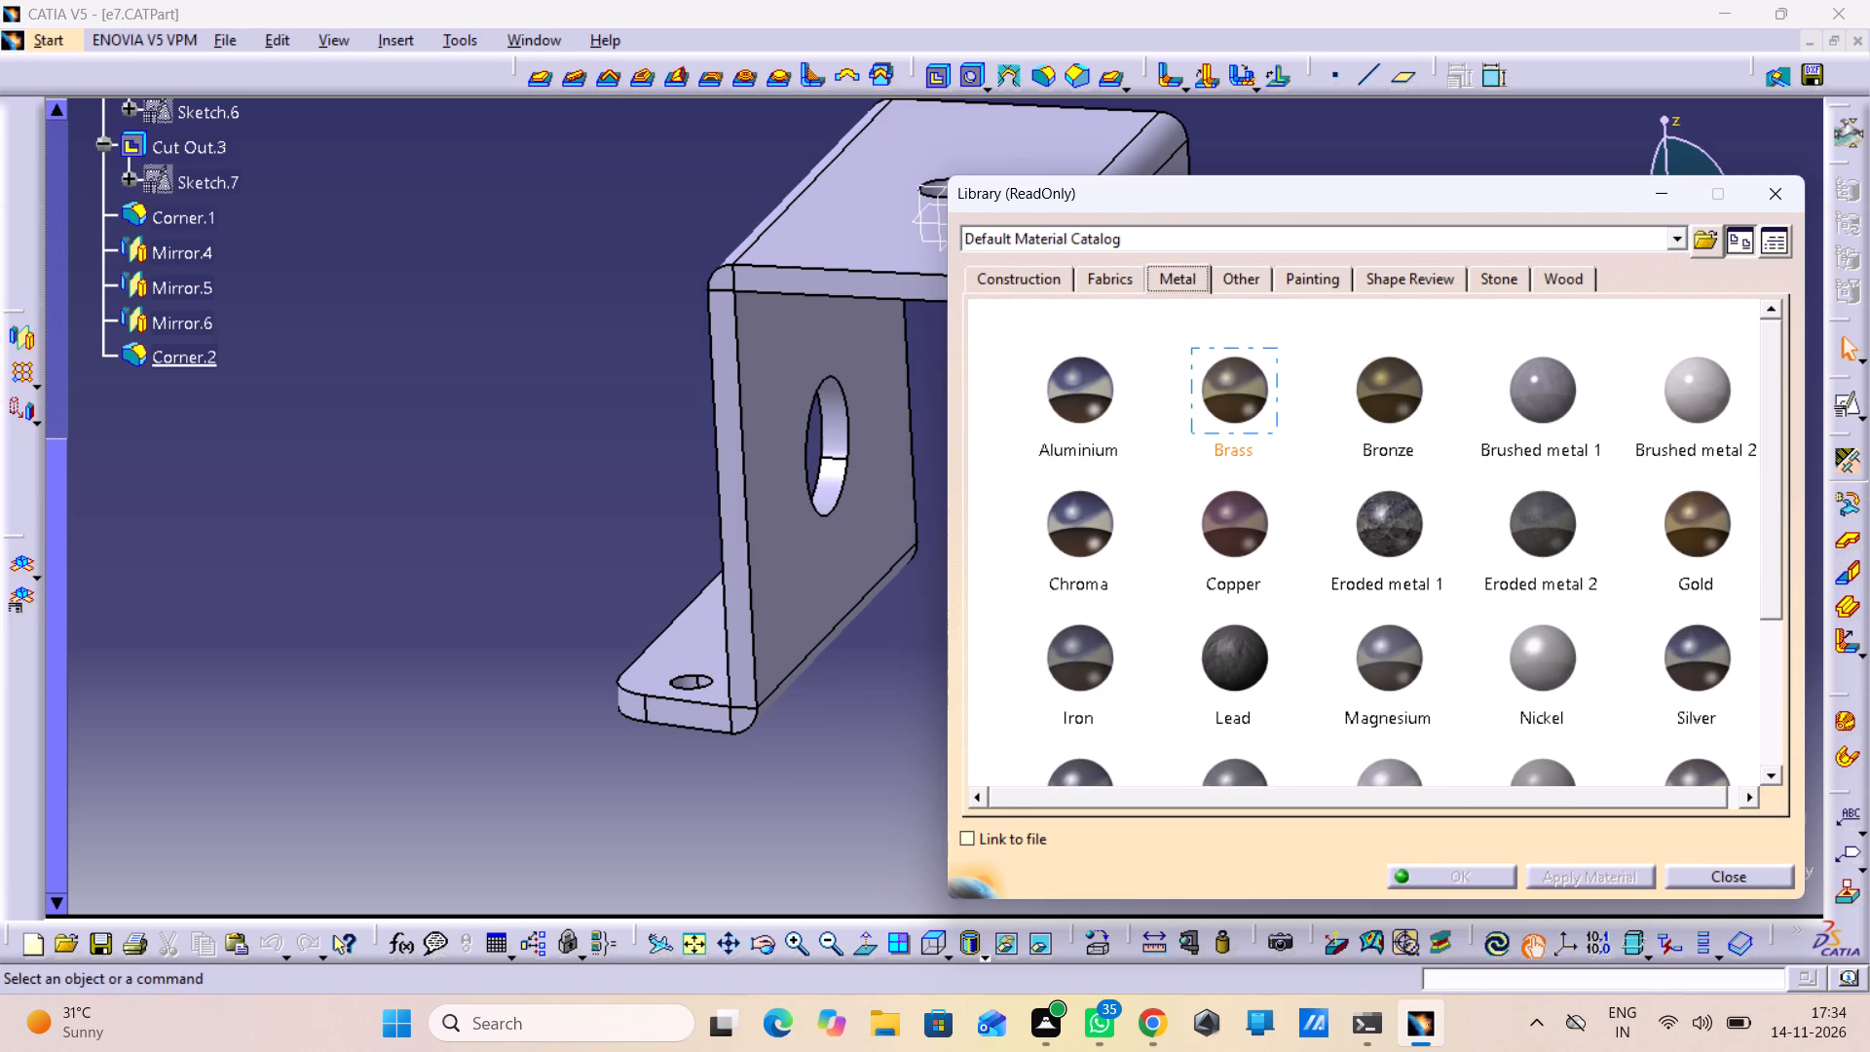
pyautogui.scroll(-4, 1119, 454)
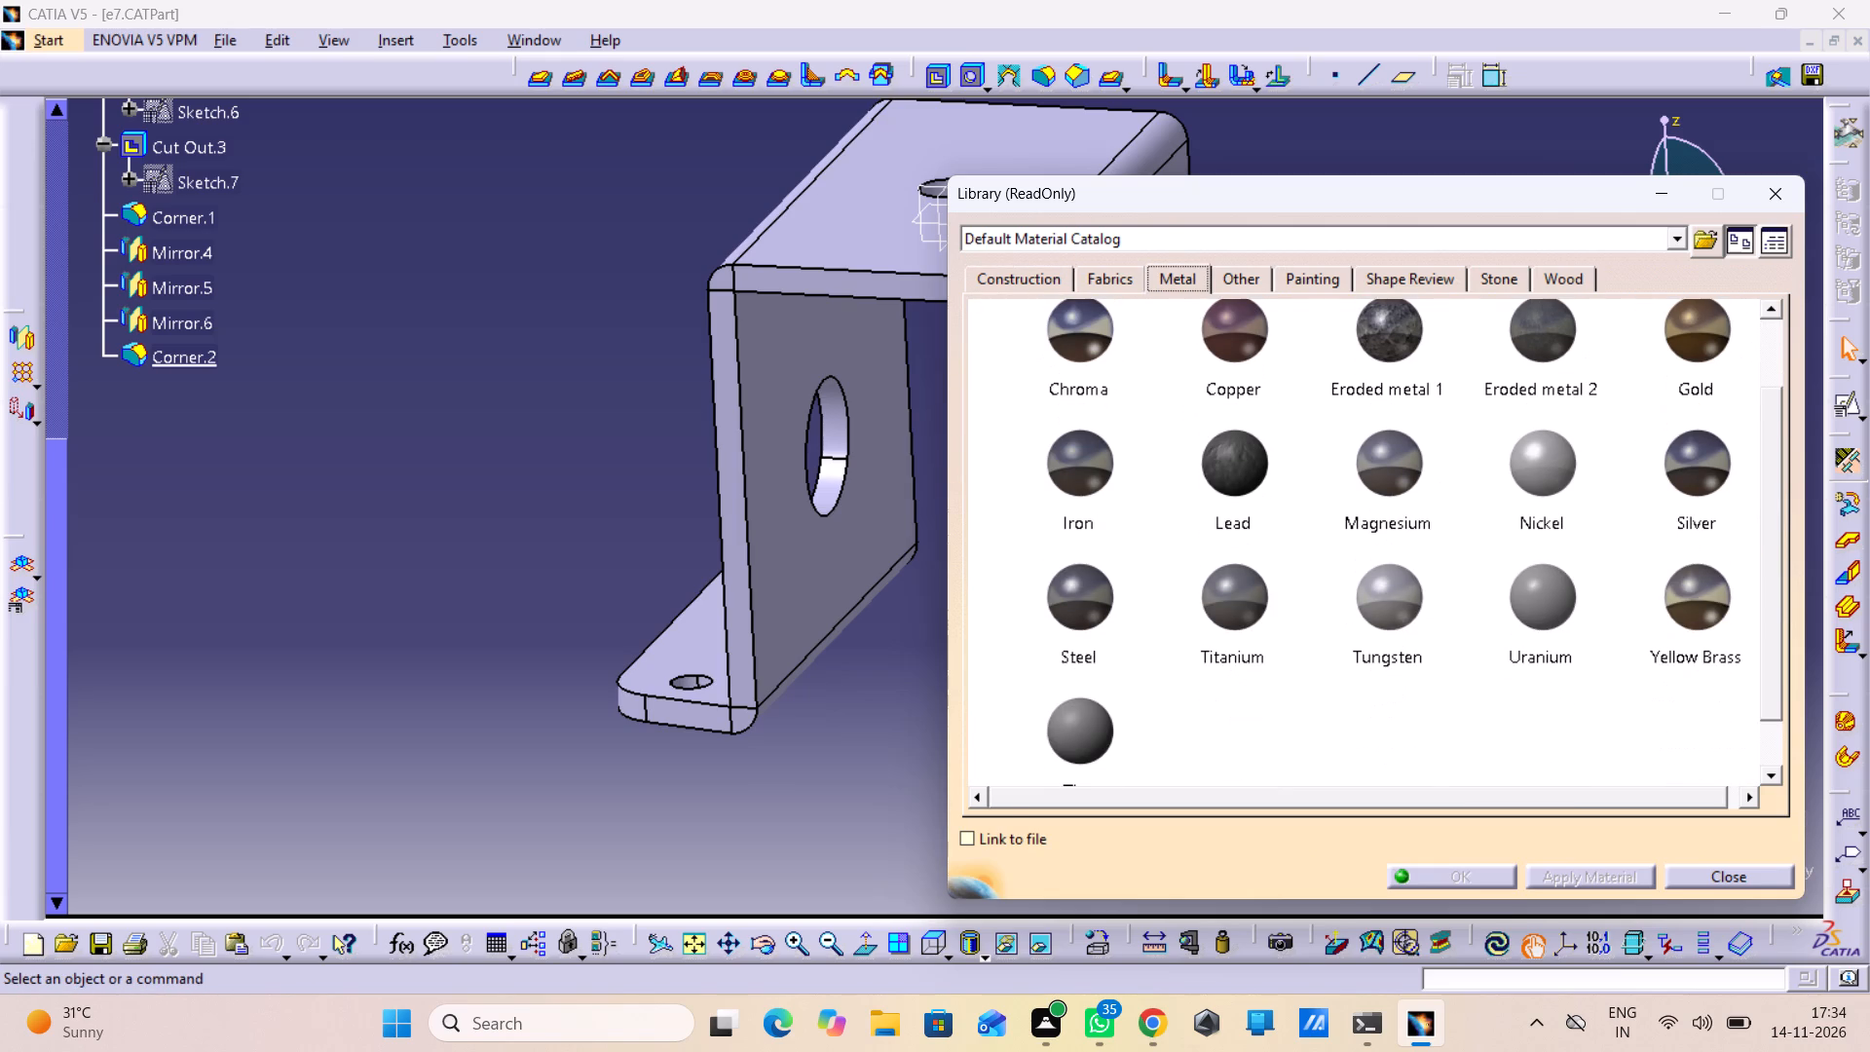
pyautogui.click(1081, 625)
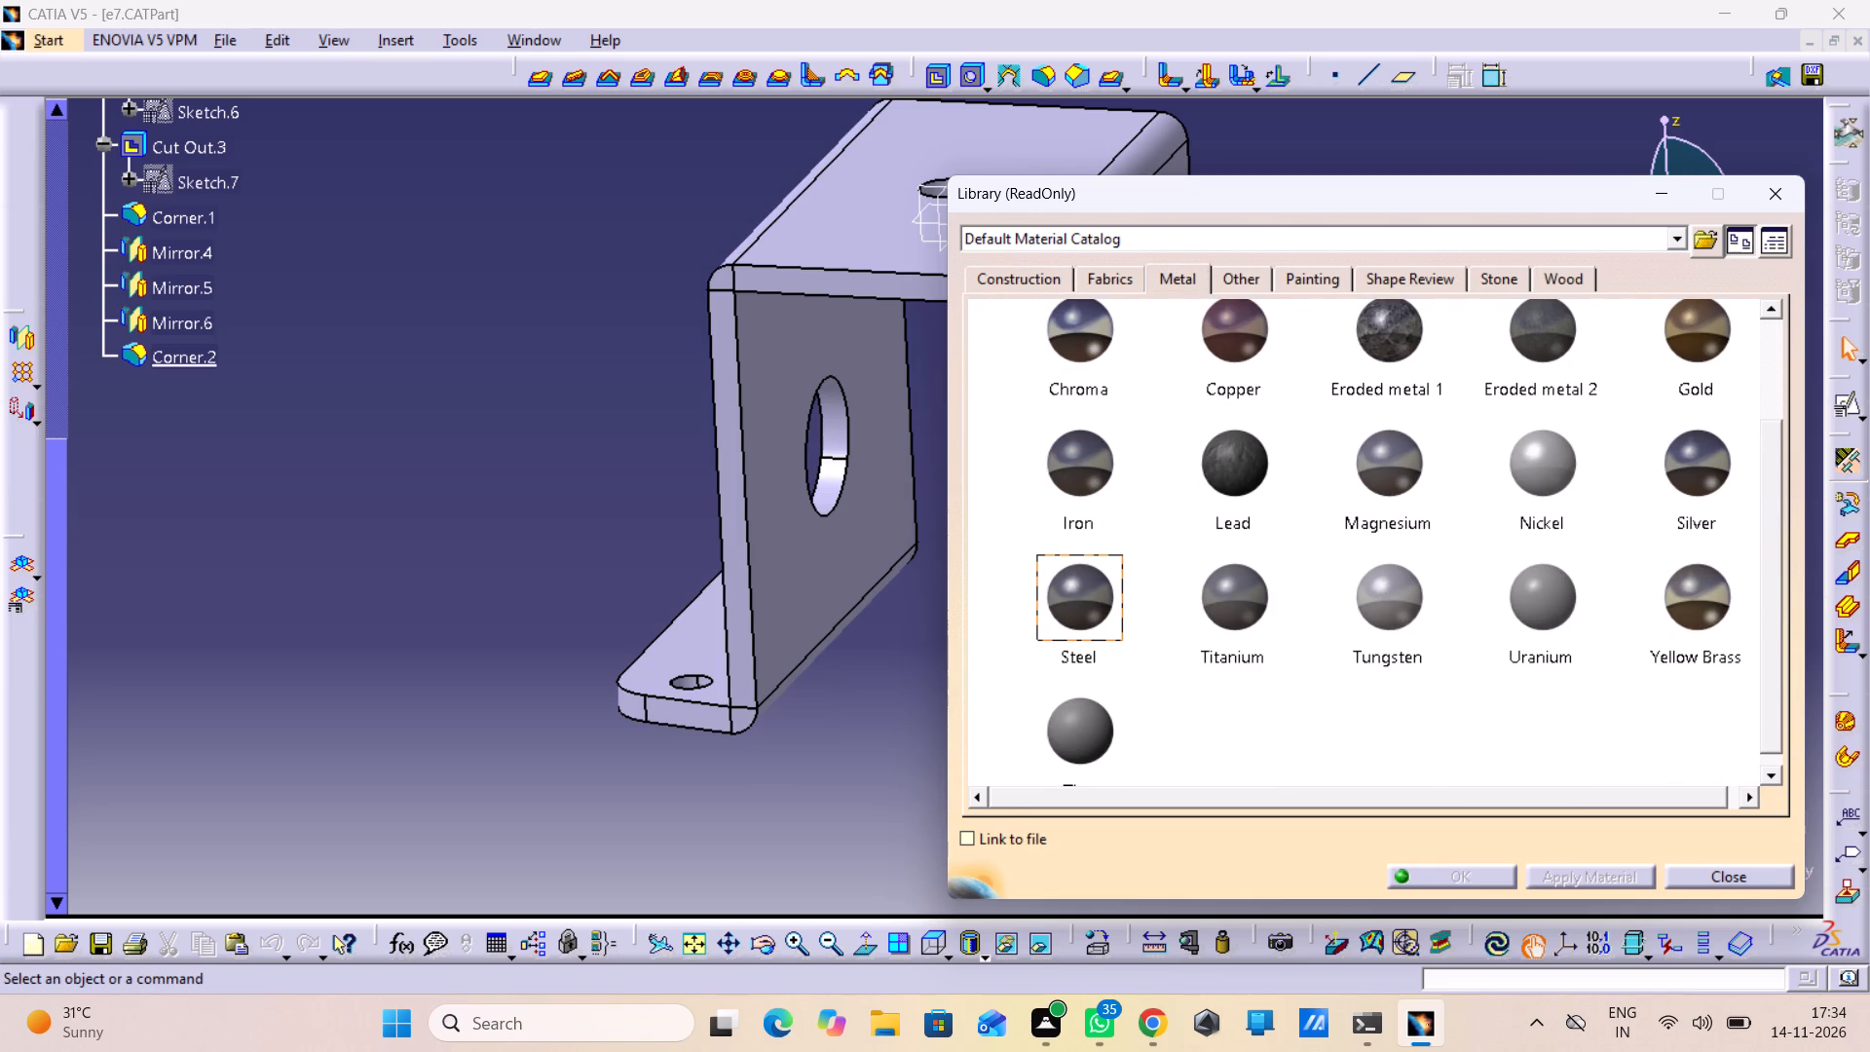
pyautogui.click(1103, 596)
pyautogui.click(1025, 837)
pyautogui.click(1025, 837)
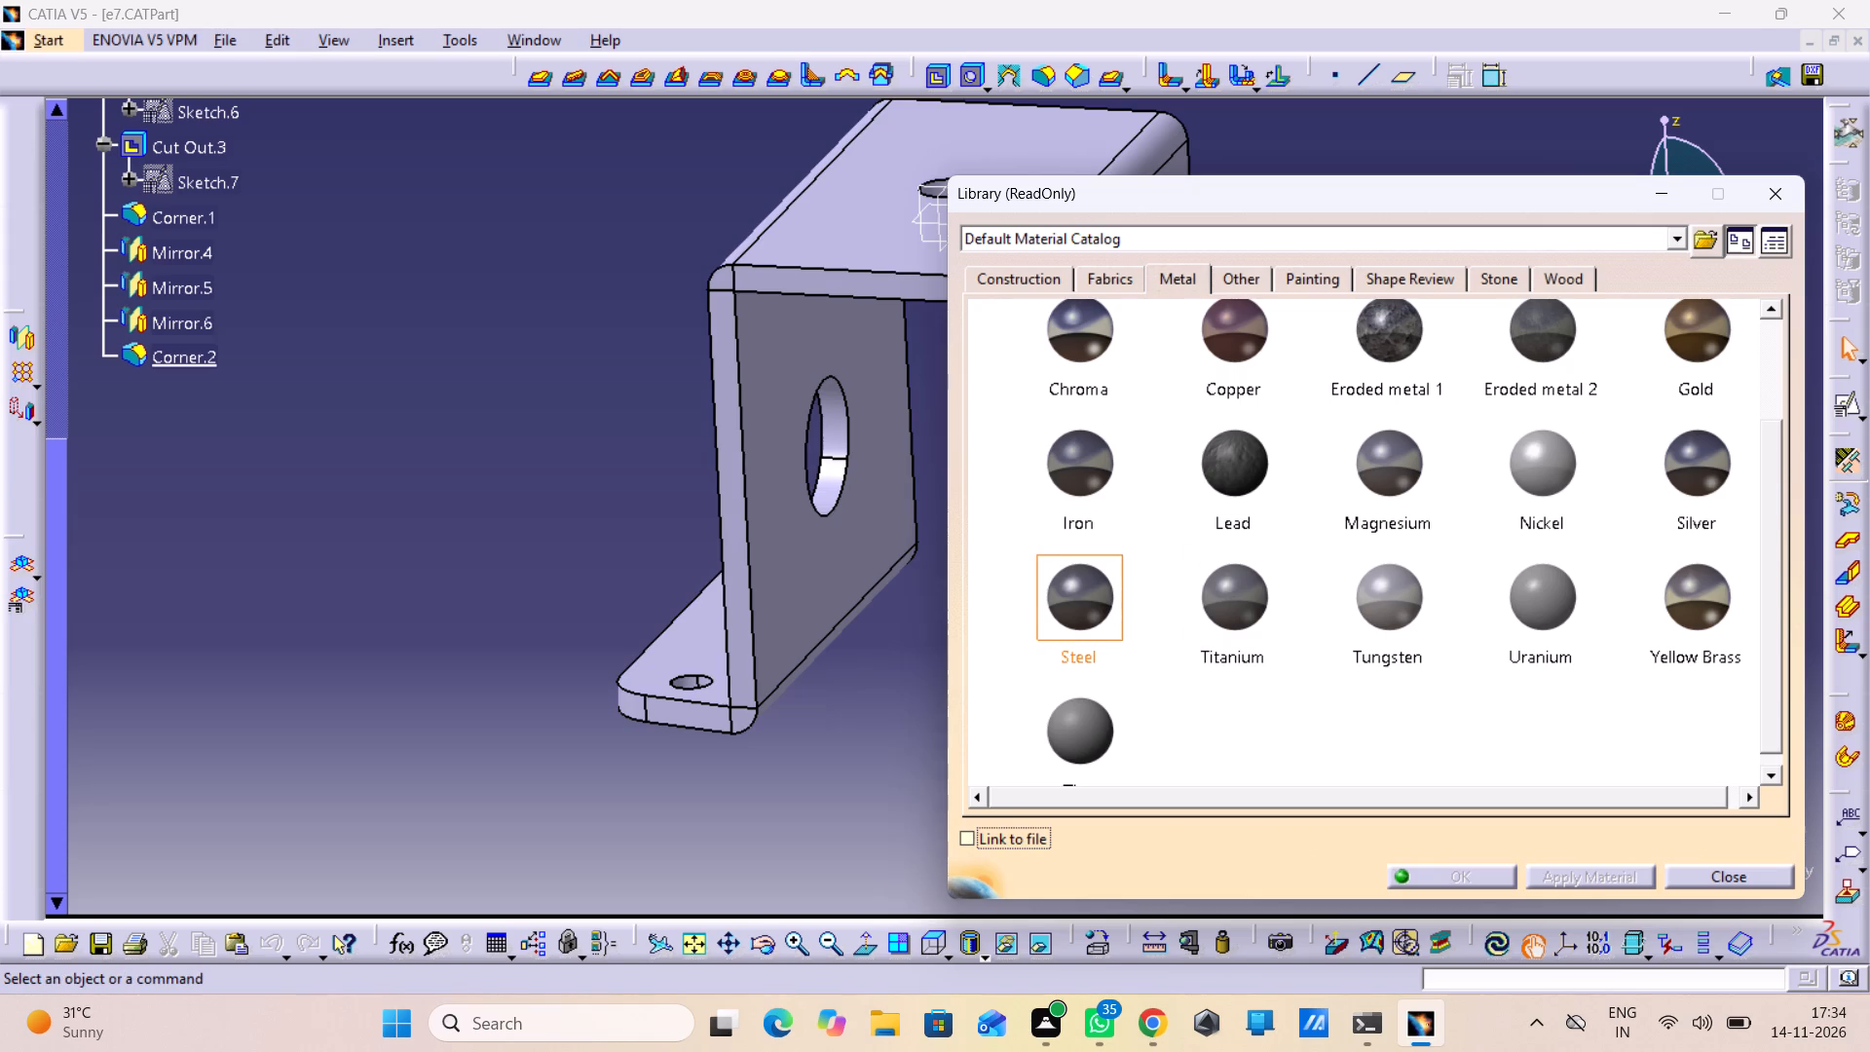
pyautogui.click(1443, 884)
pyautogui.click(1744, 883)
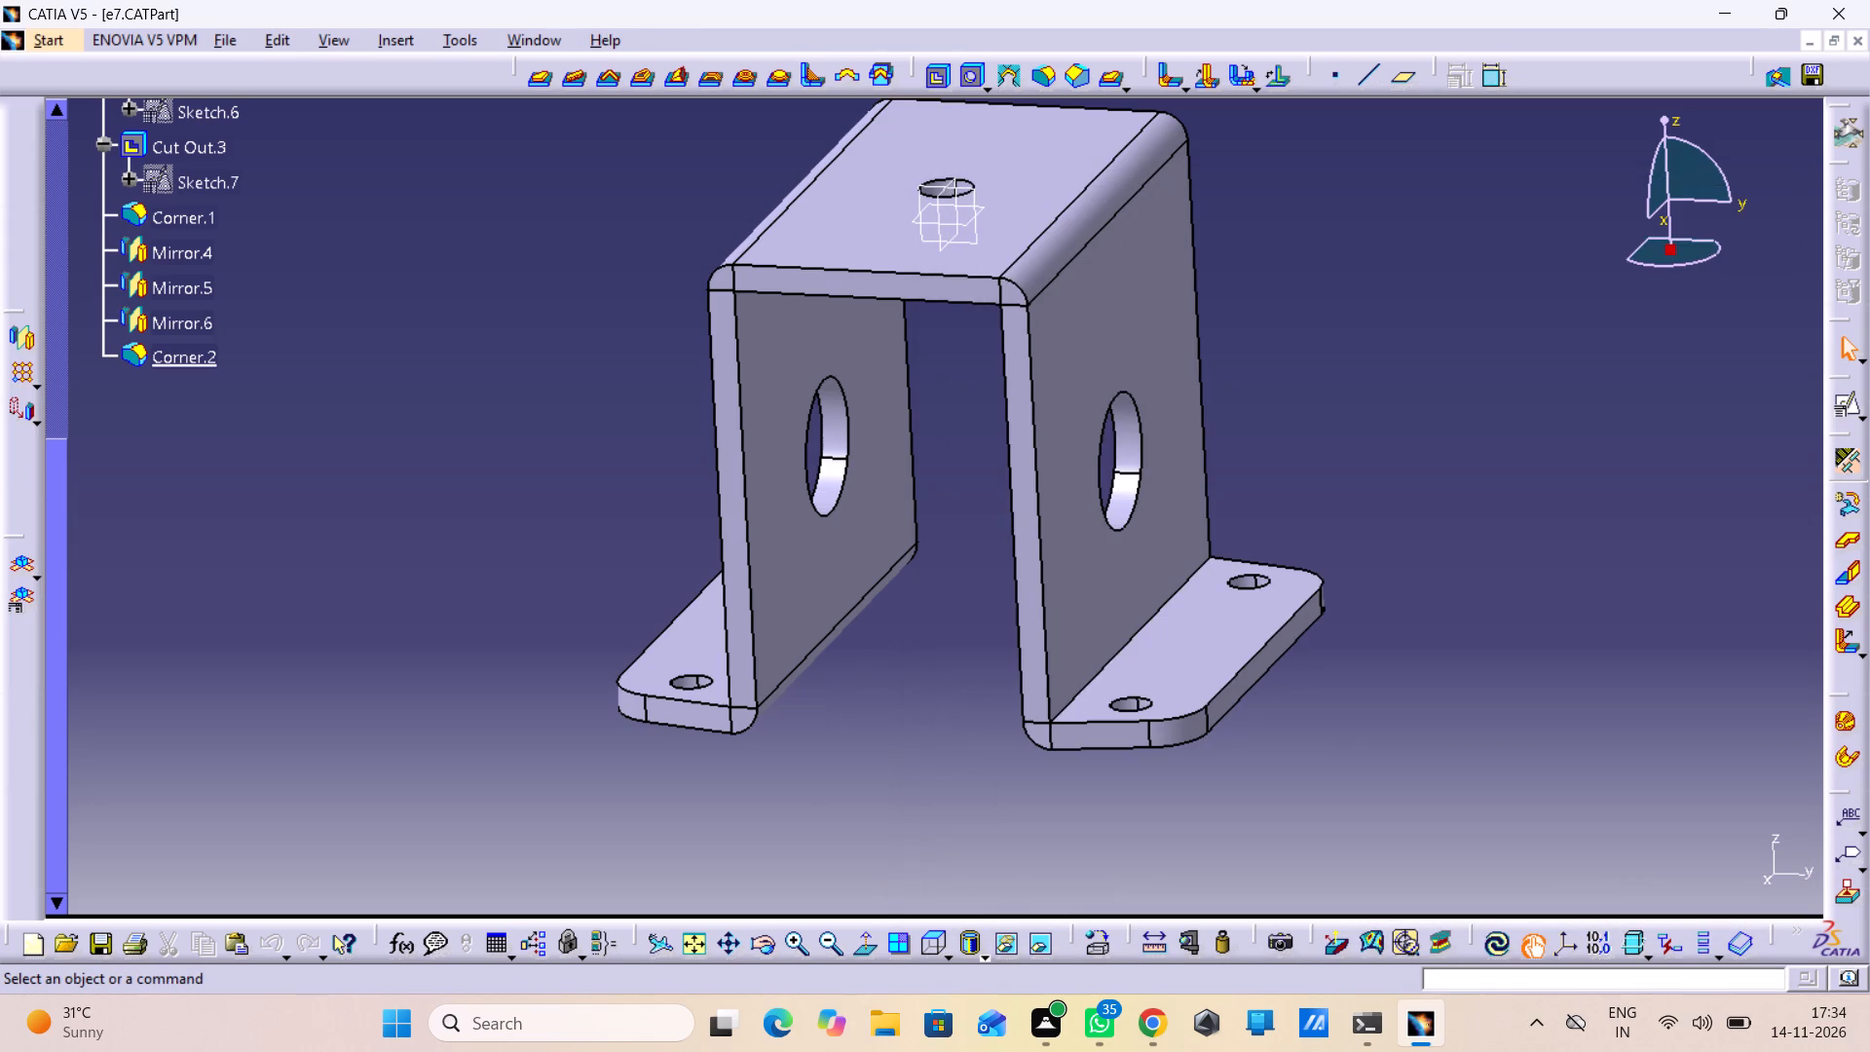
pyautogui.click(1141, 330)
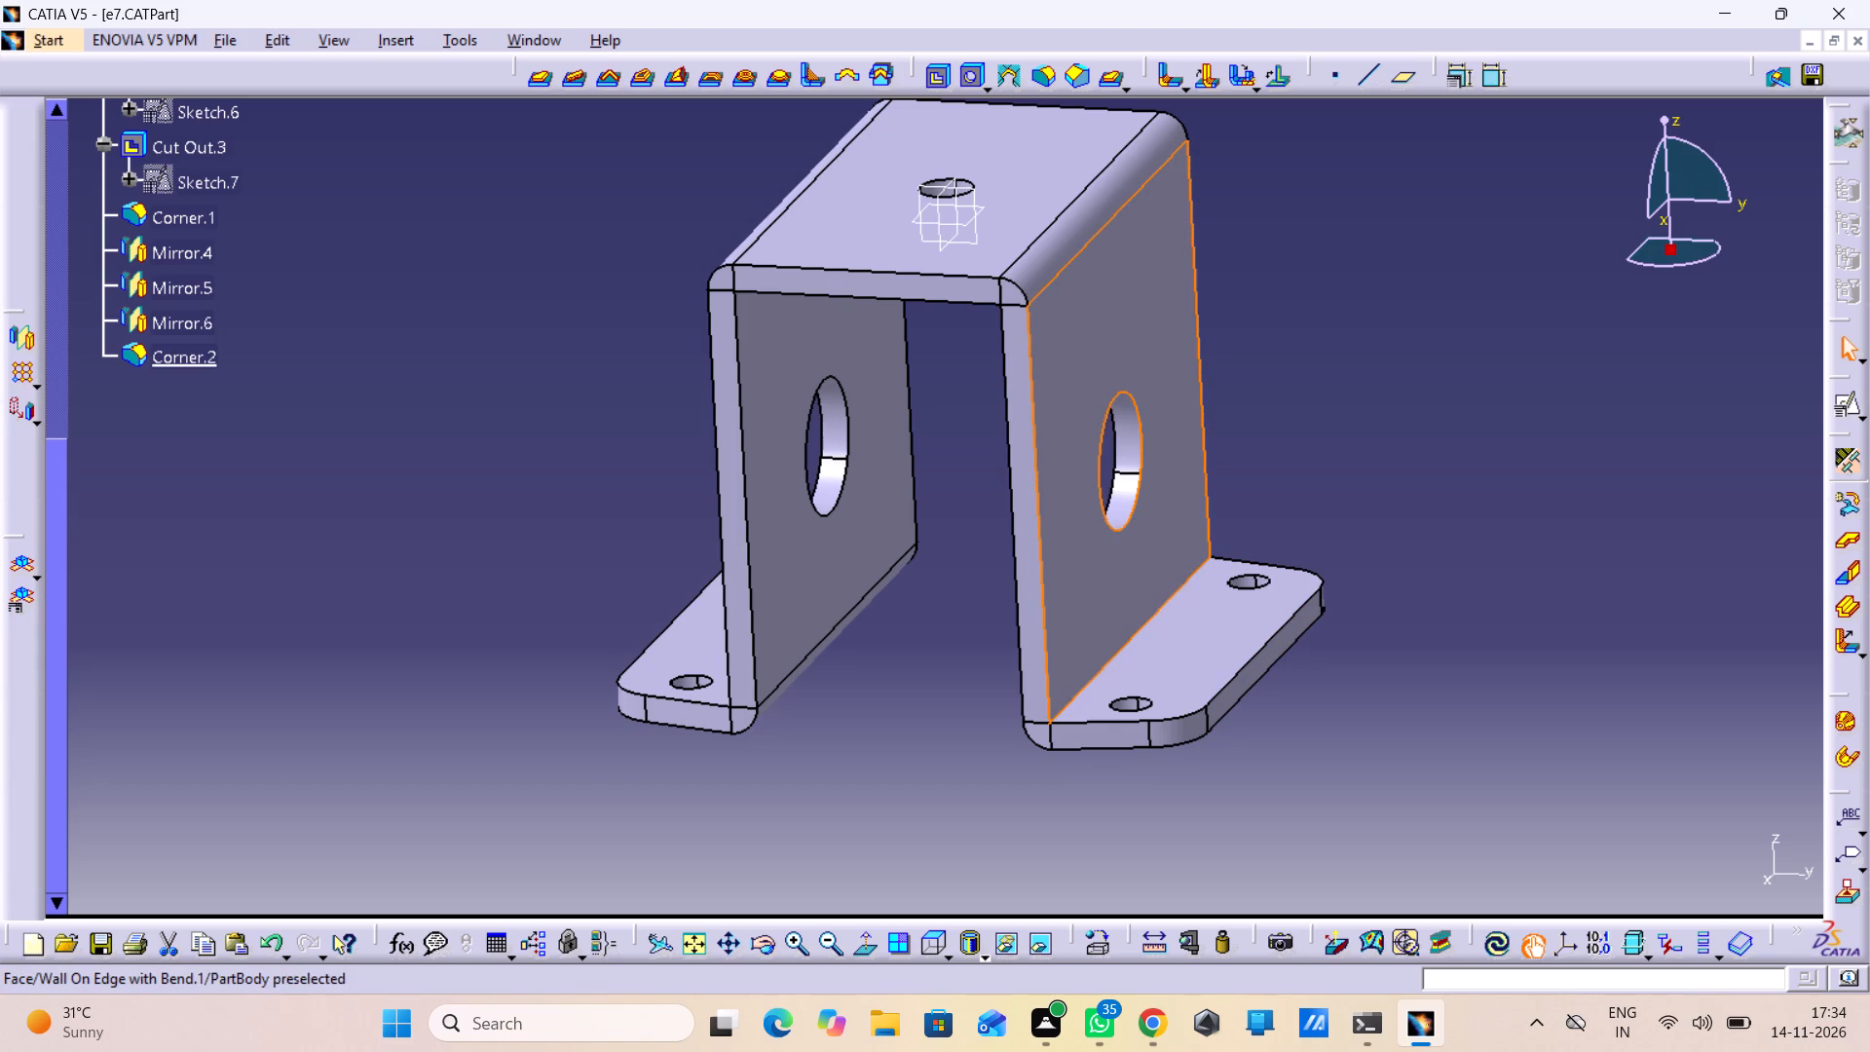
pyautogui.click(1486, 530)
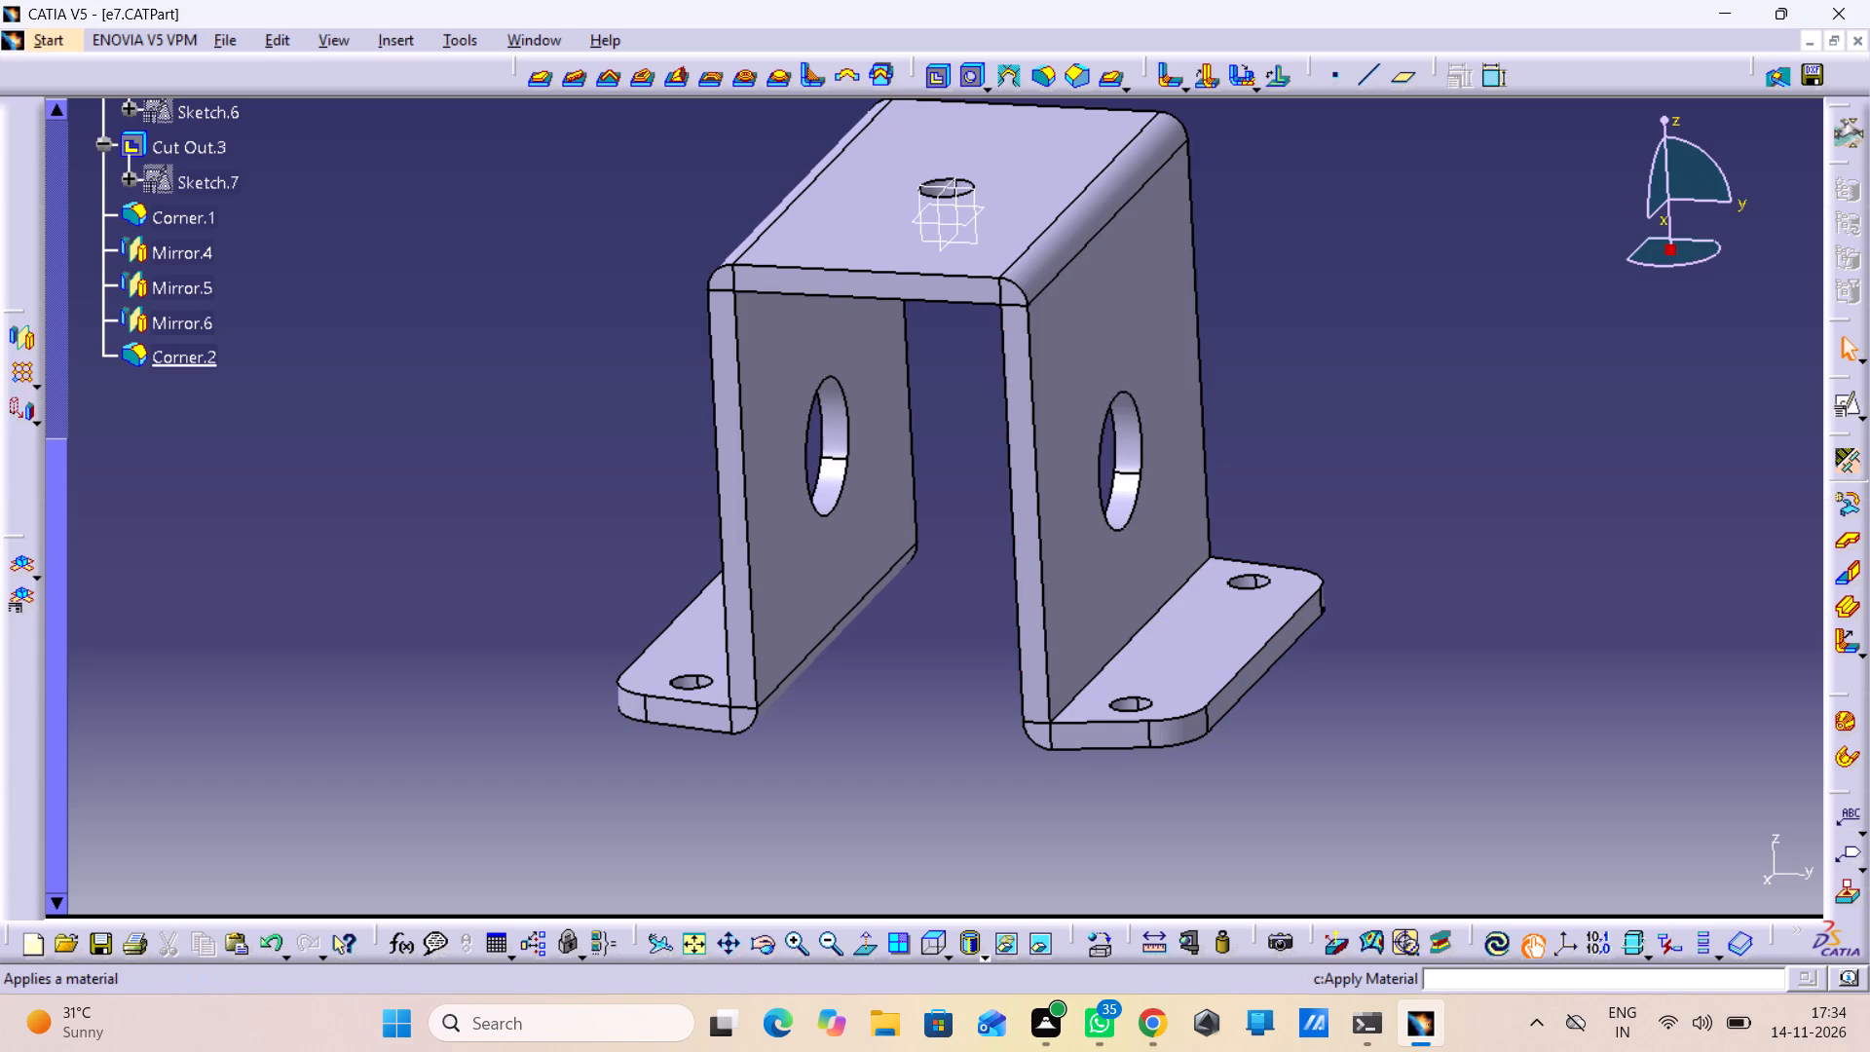
# Apply the Steel material from the Metal family of the default catalog to the whole PartBody.
pyautogui.click(1106, 940)
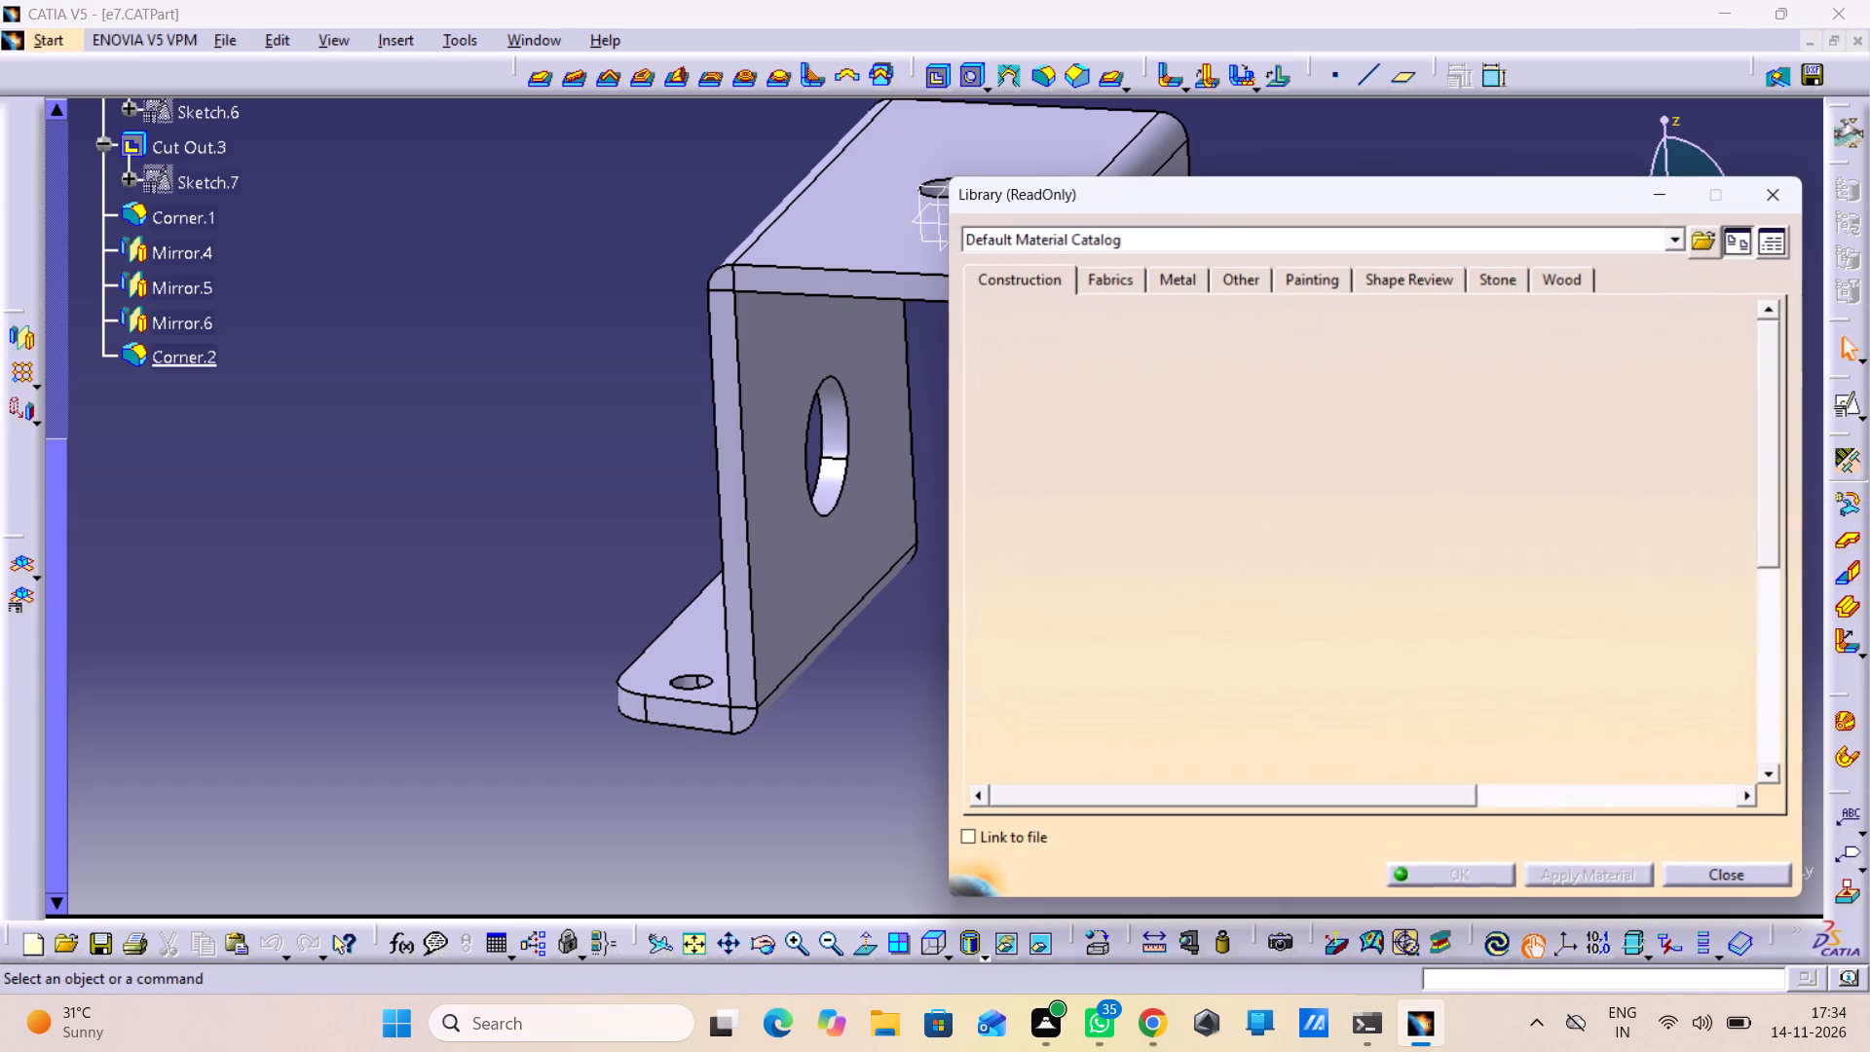
pyautogui.click(1162, 284)
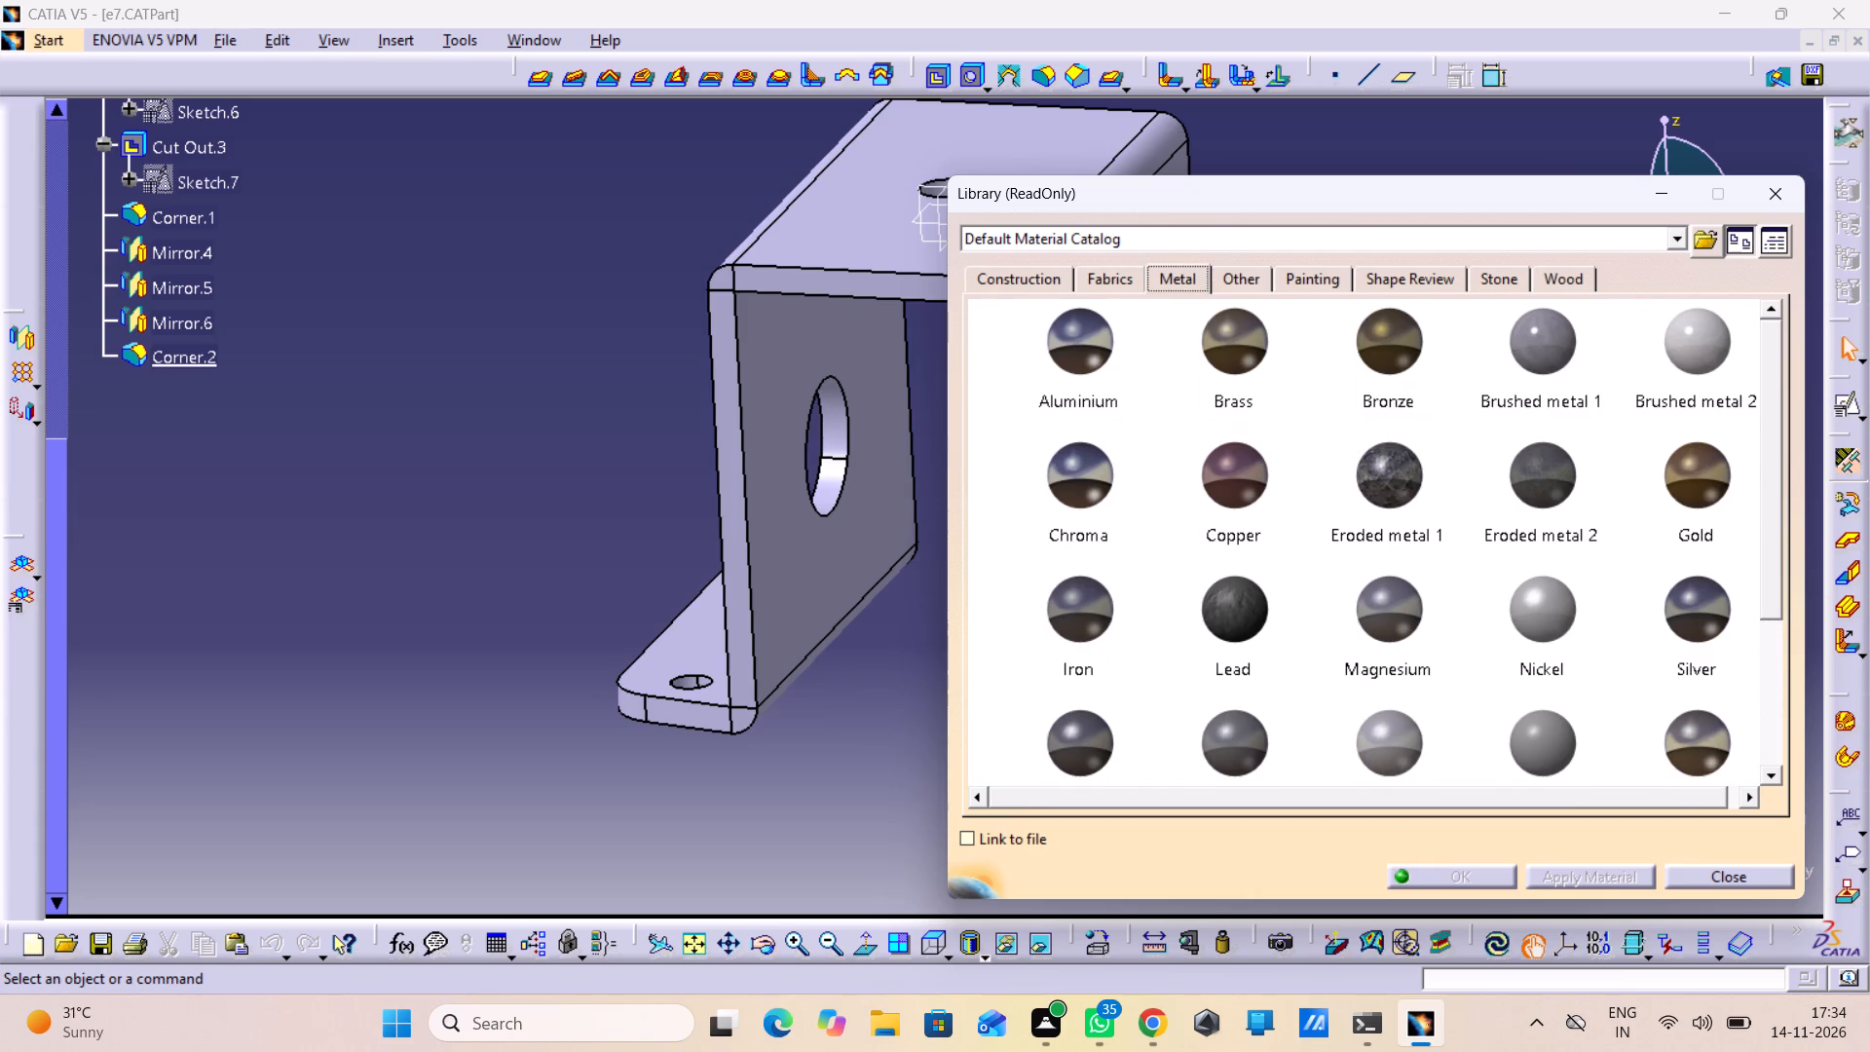
pyautogui.scroll(-2, 1124, 668)
pyautogui.moveTo(1038, 697); pyautogui.dragTo(1037, 707)
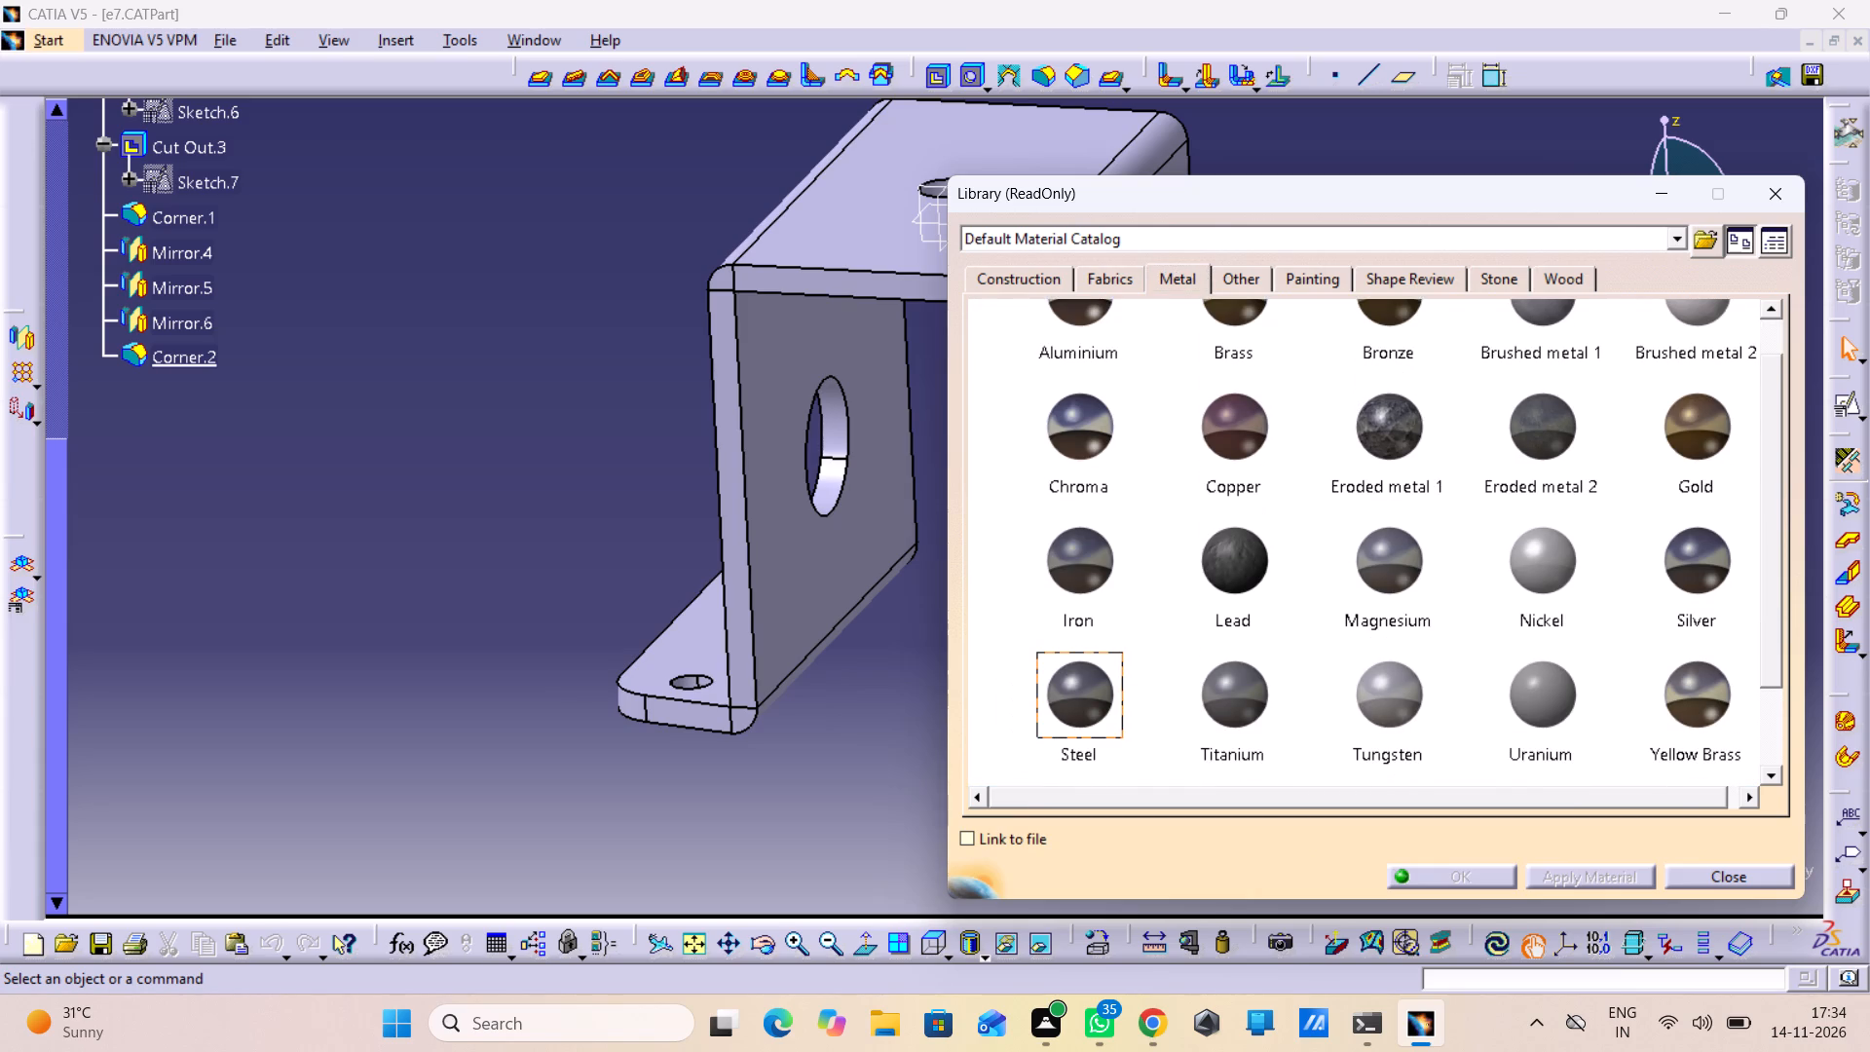
pyautogui.moveTo(879, 500); pyautogui.dragTo(566, 466, button='middle')
pyautogui.click(569, 455)
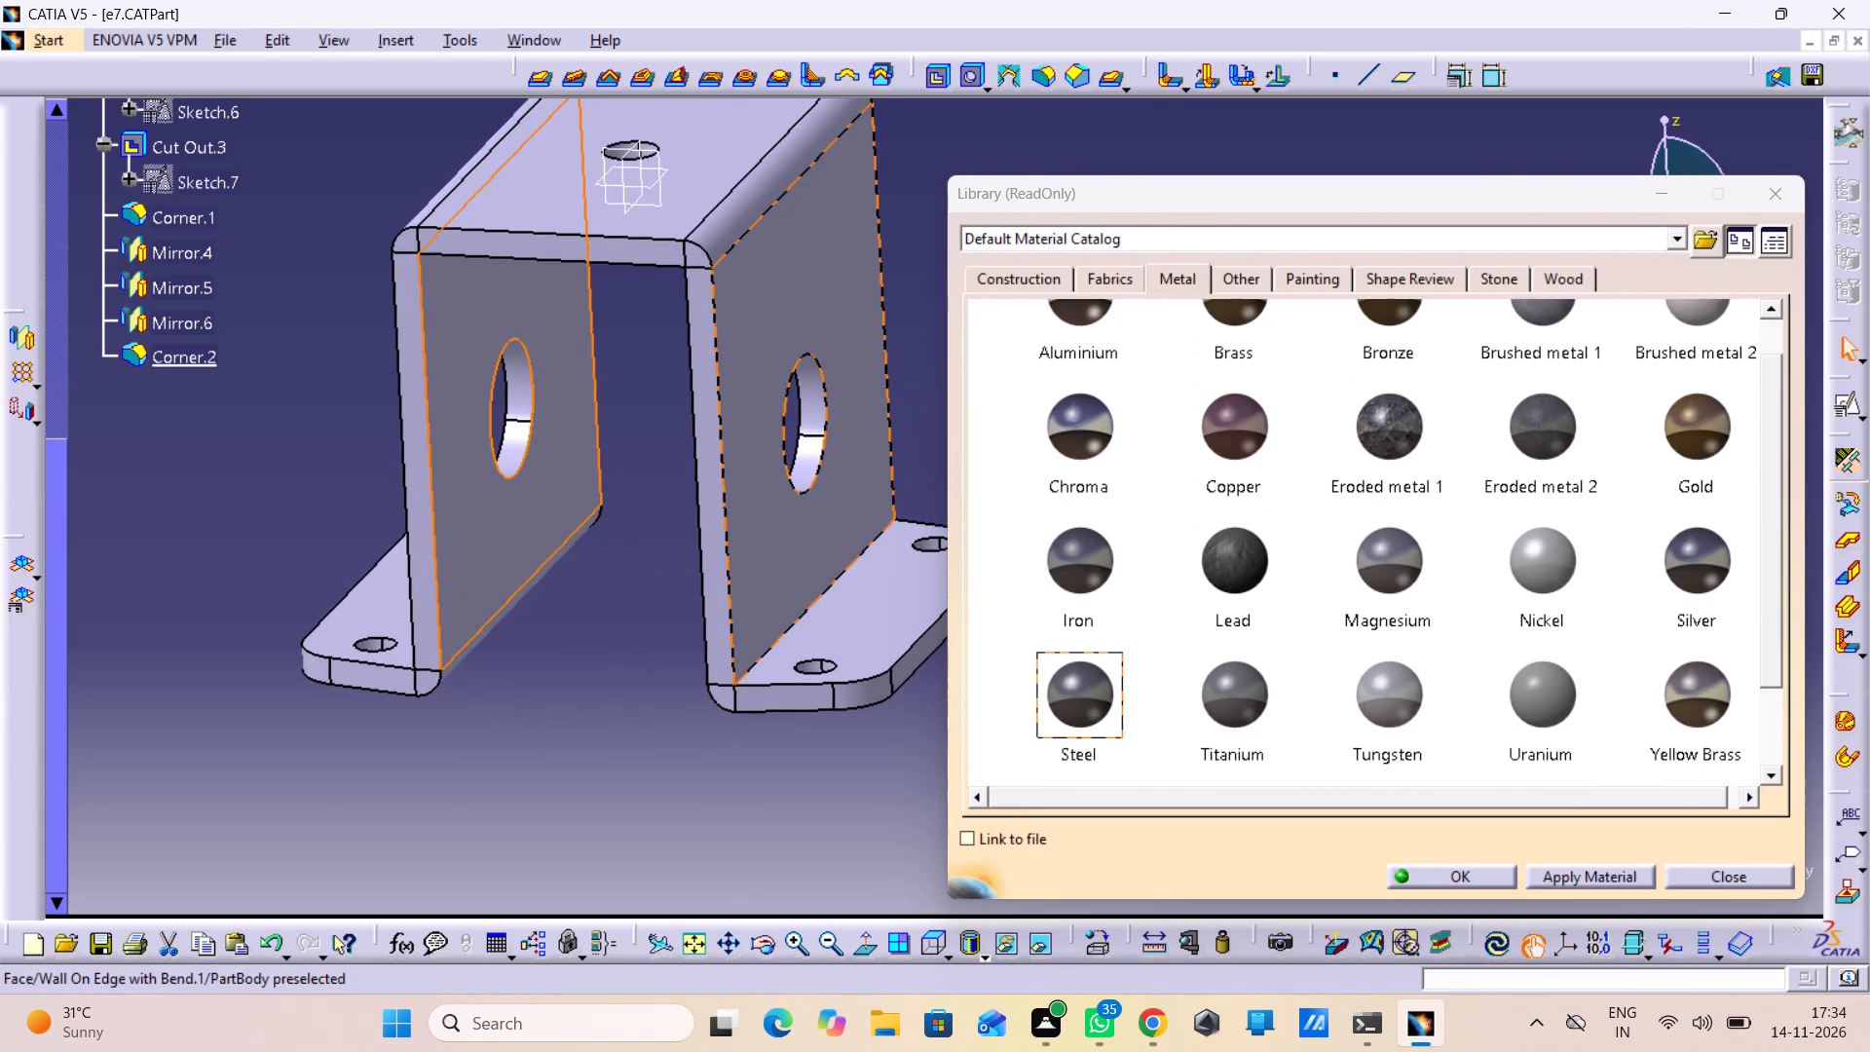
pyautogui.click(753, 367)
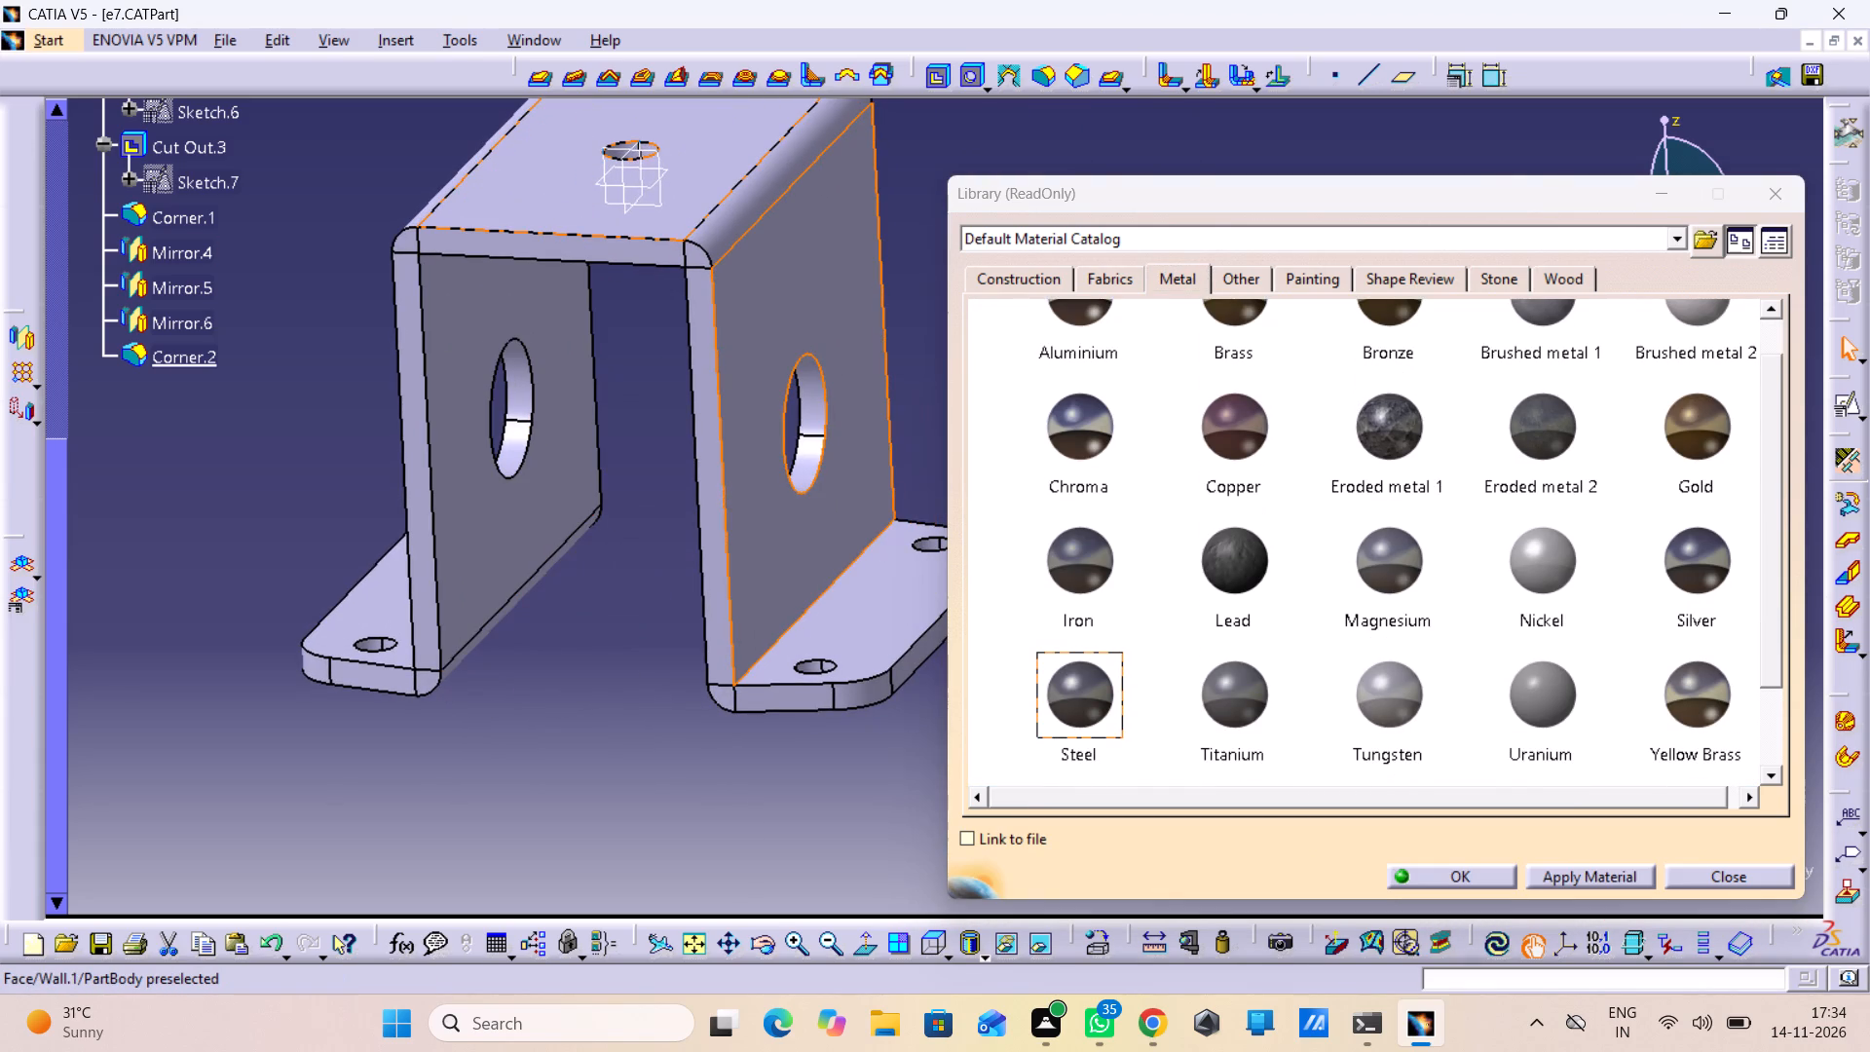
pyautogui.keyDown('ctrl'); pyautogui.click(700, 158); pyautogui.keyUp('ctrl')
pyautogui.keyDown('ctrl'); pyautogui.click(505, 399); pyautogui.keyUp('ctrl')
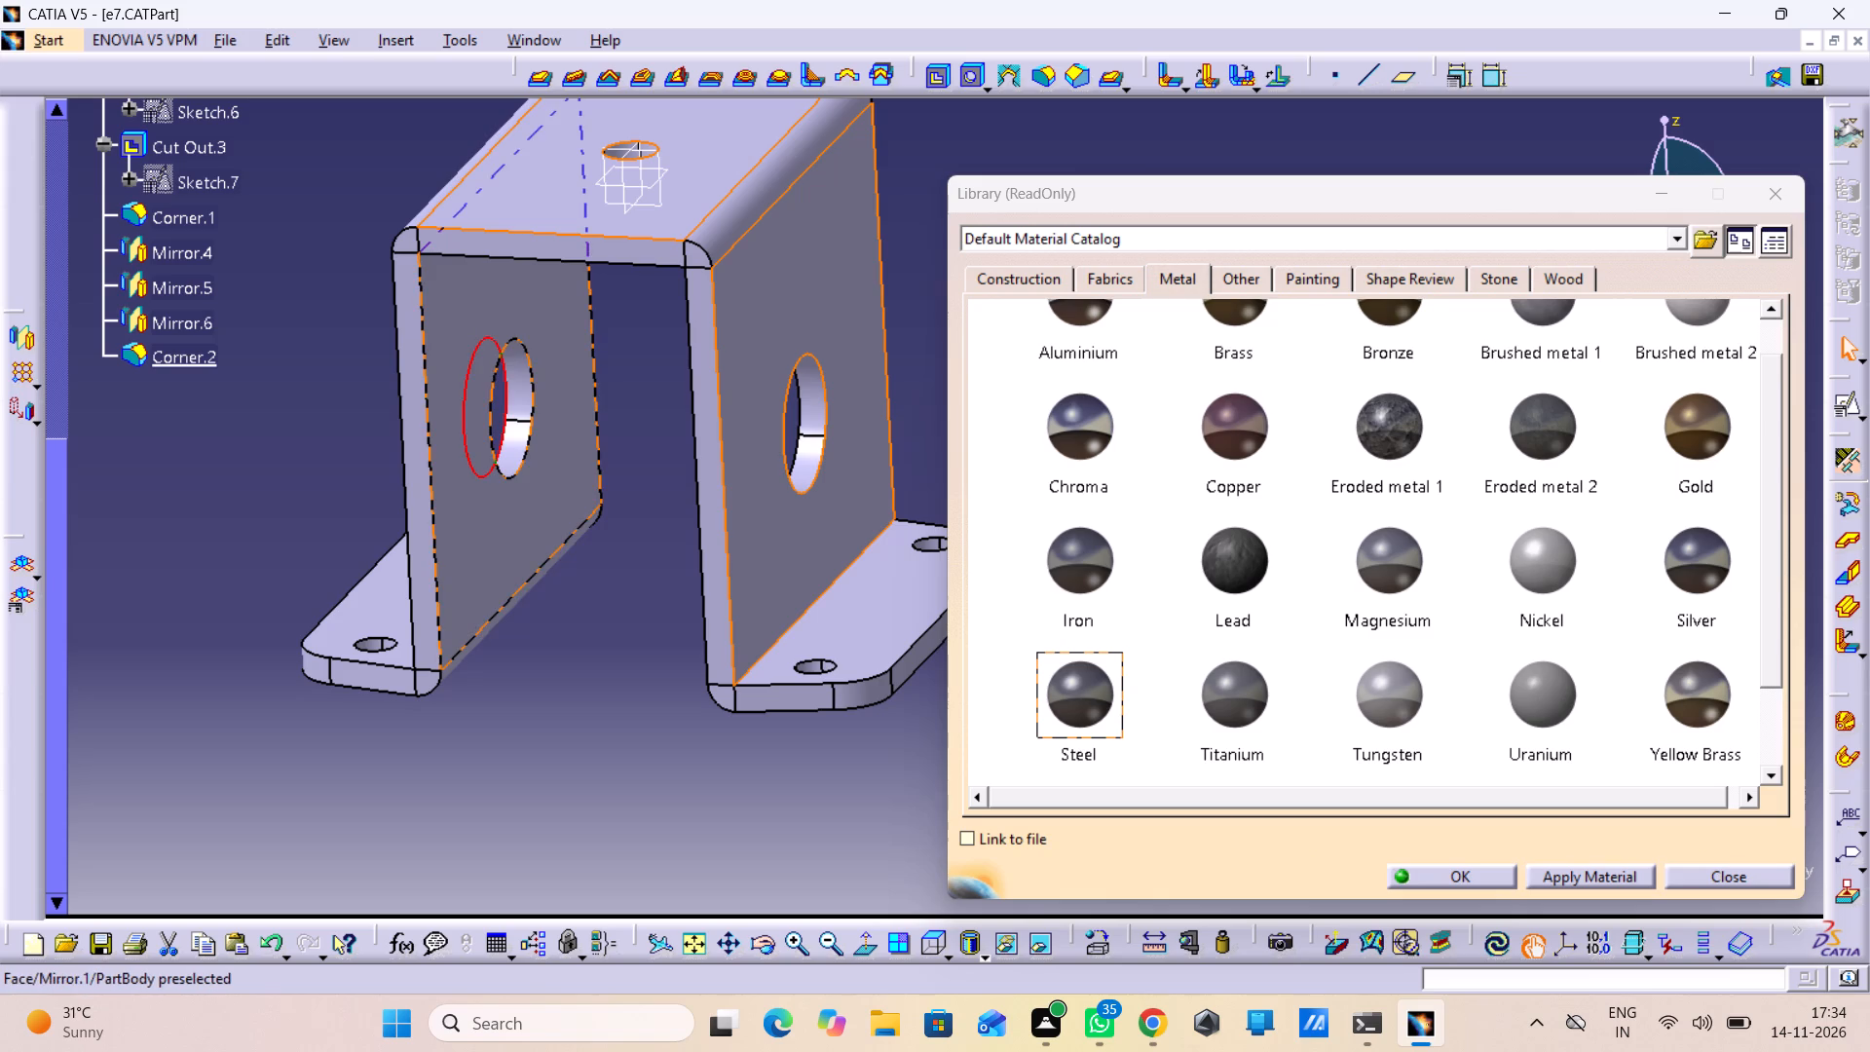
pyautogui.keyDown('ctrl'); pyautogui.click(502, 552); pyautogui.keyUp('ctrl')
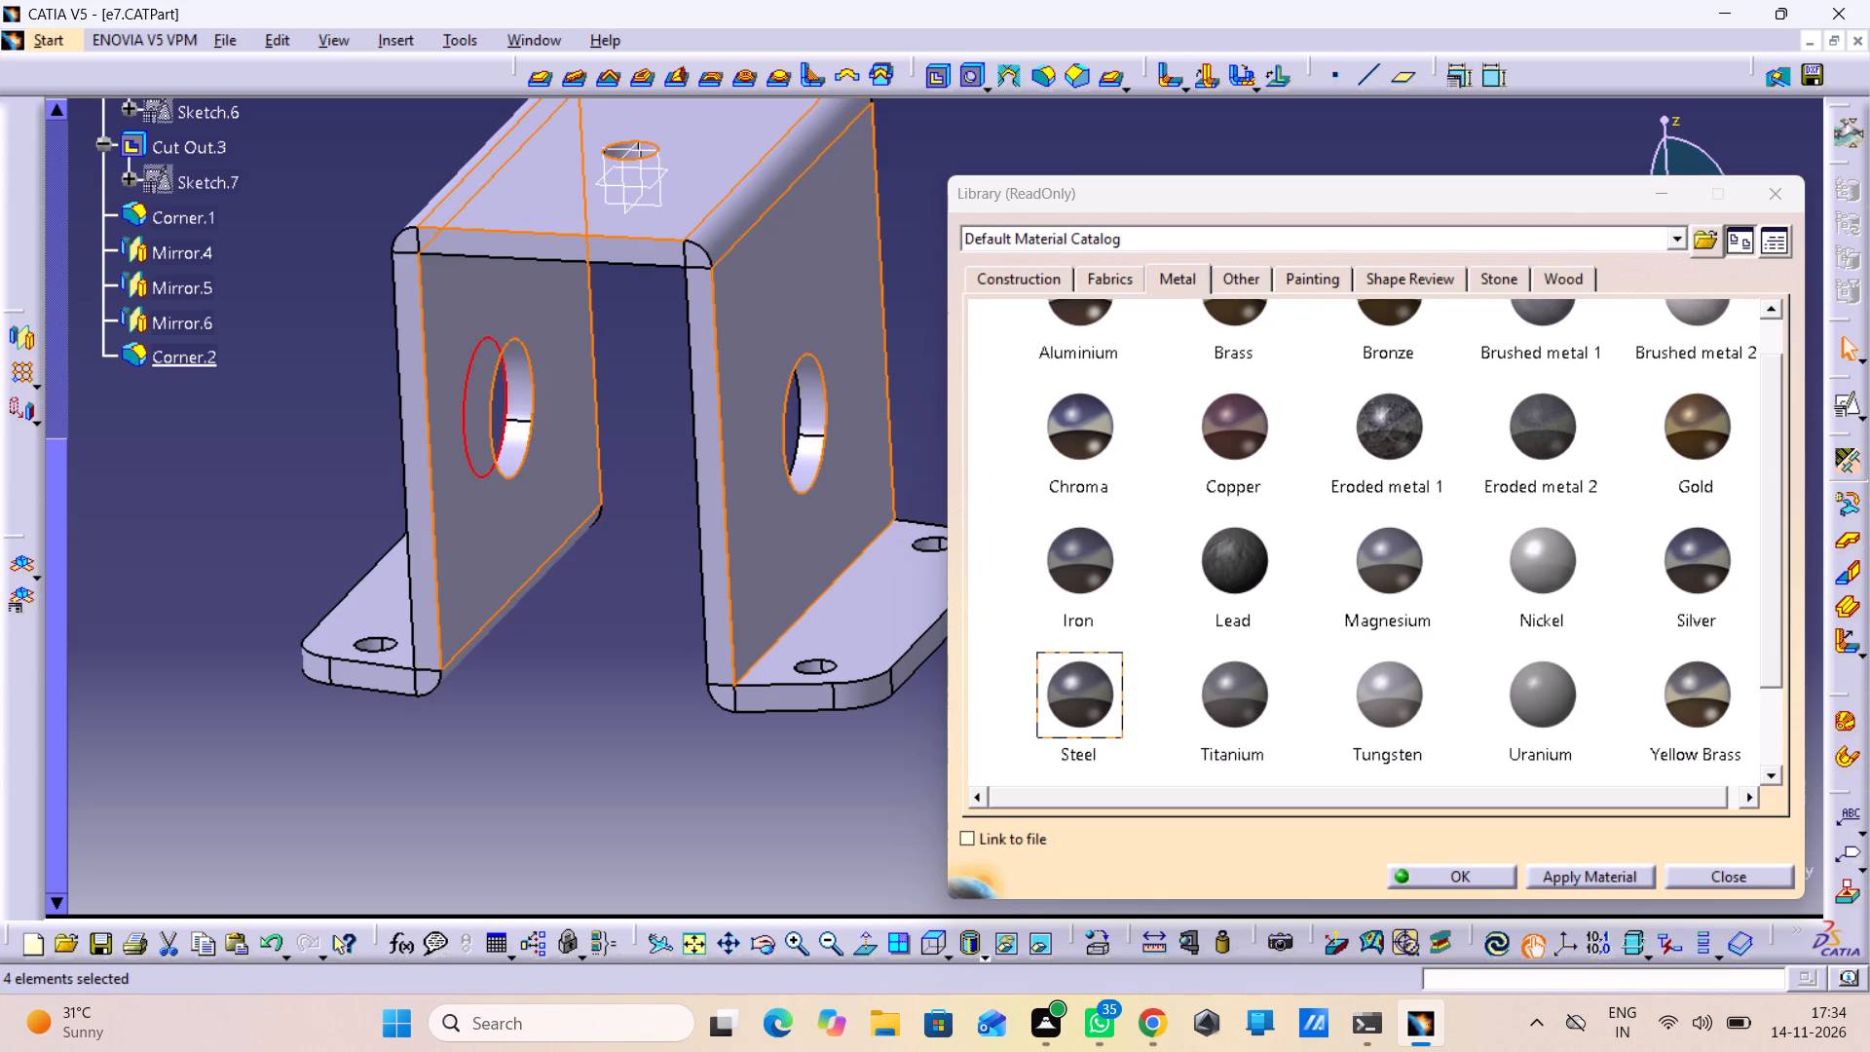
pyautogui.scroll(4, 319, 507)
pyautogui.scroll(3, 304, 428)
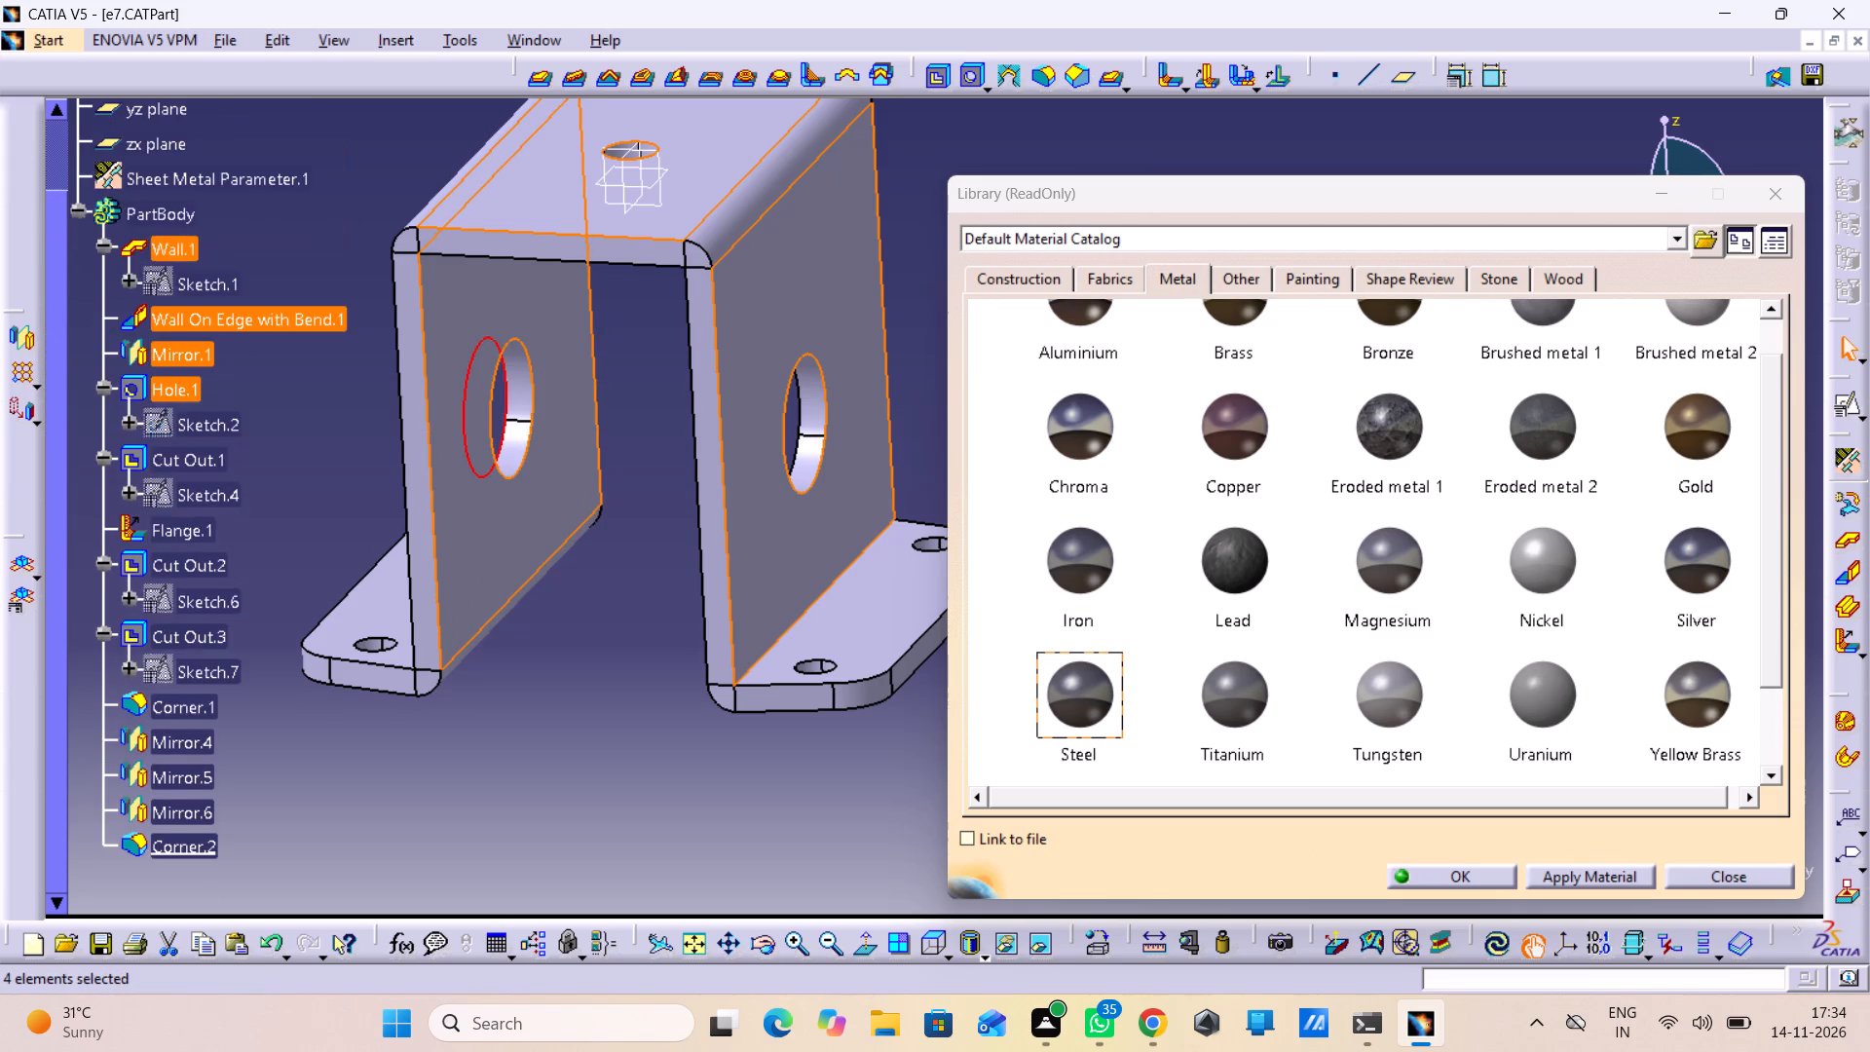
pyautogui.click(157, 300)
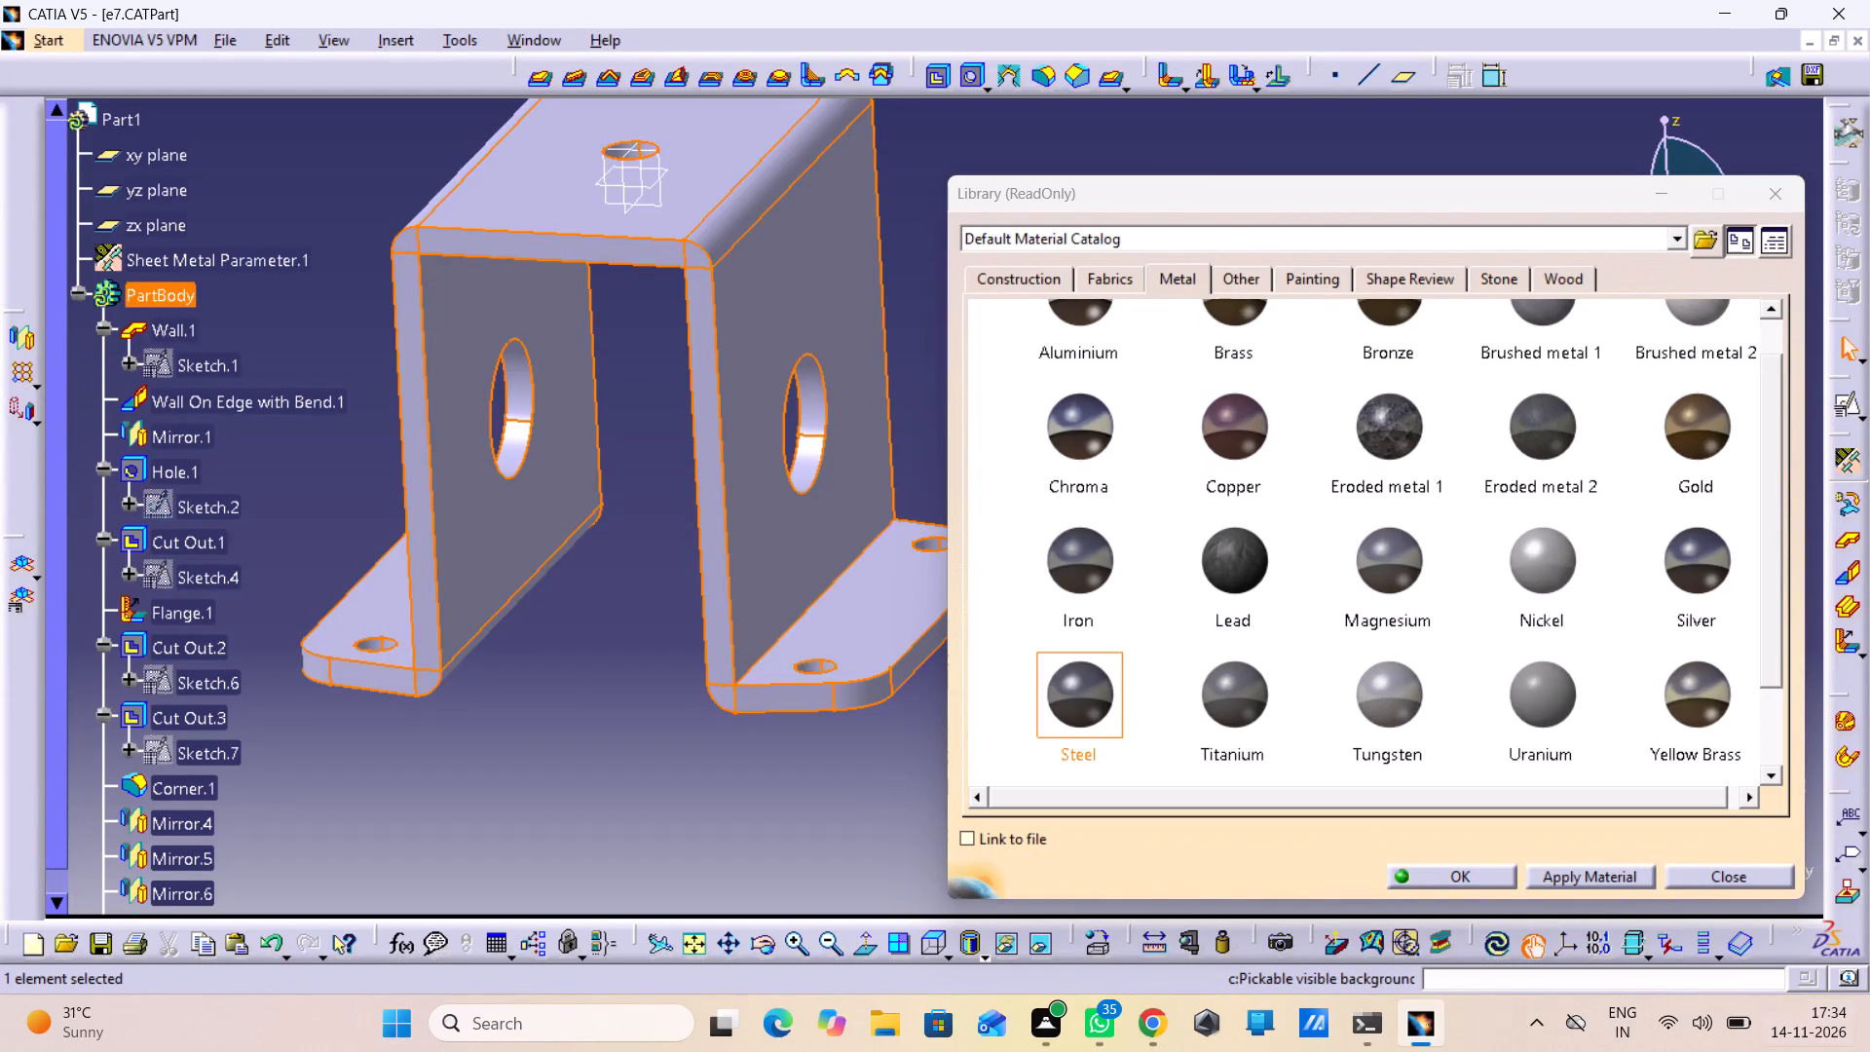
pyautogui.click(1448, 875)
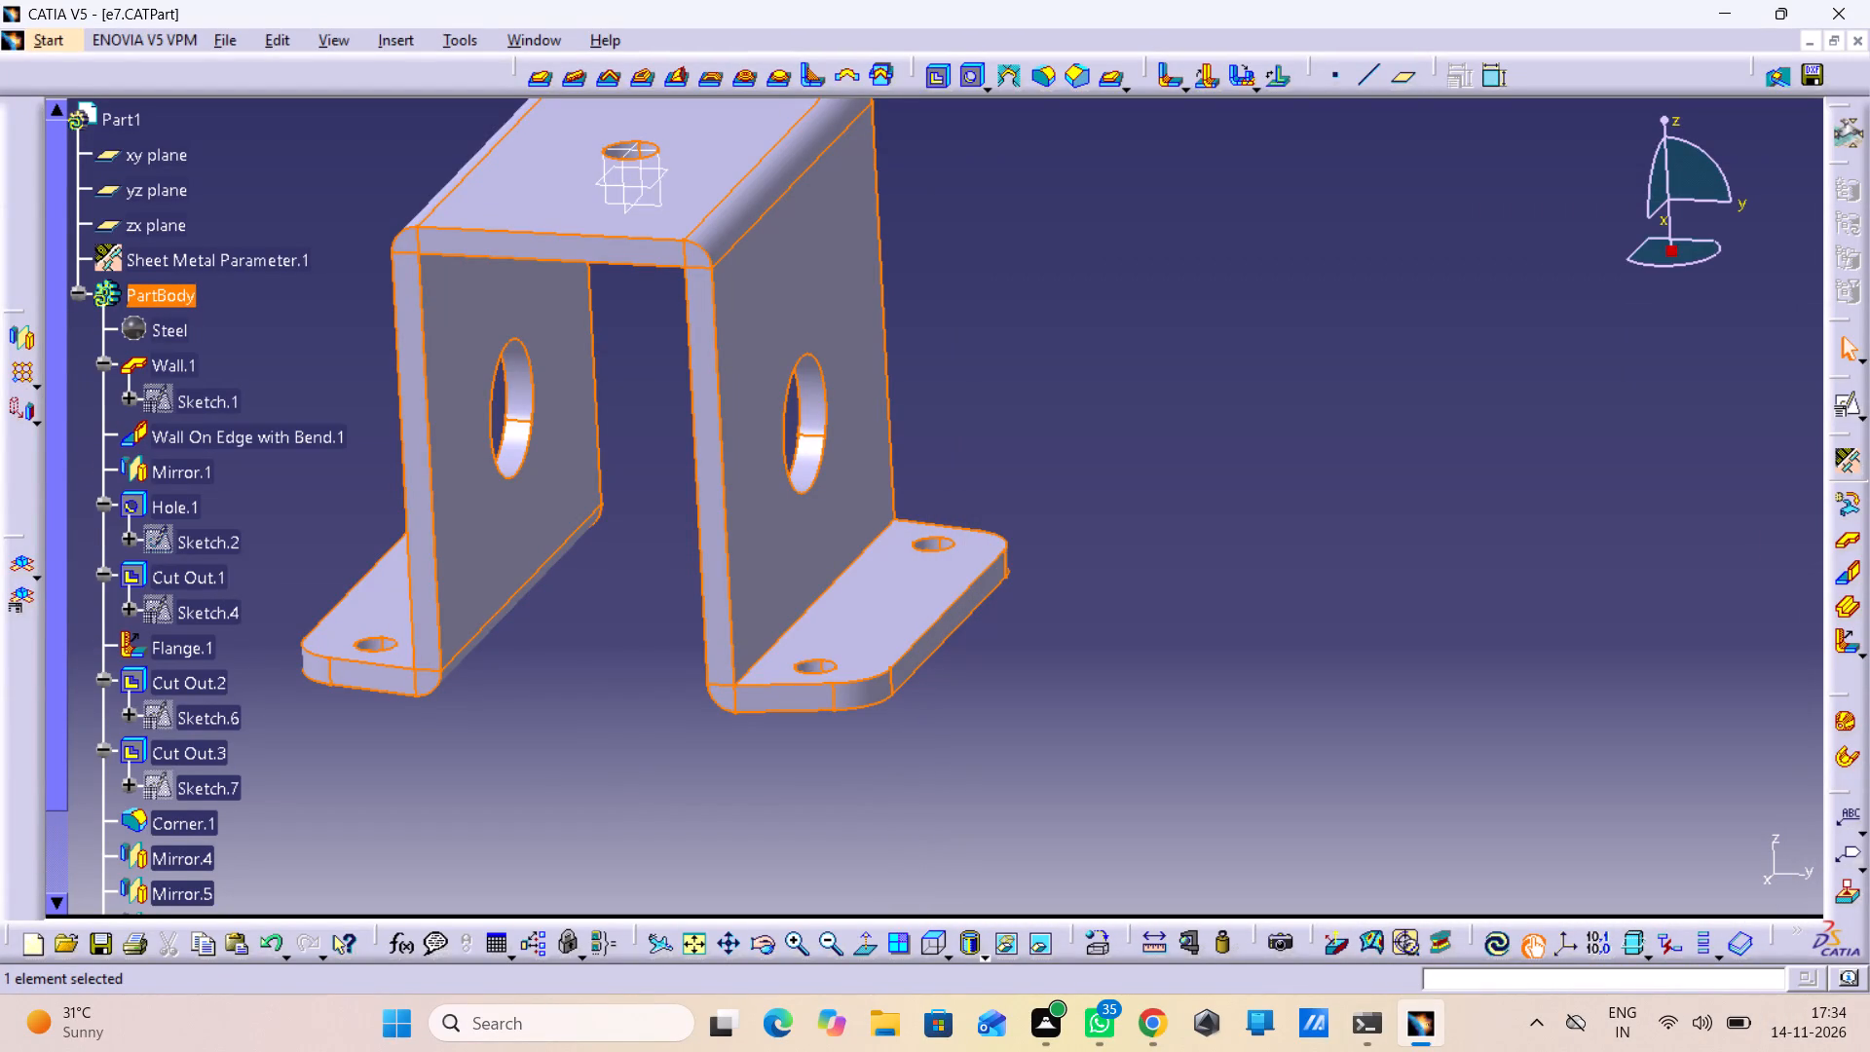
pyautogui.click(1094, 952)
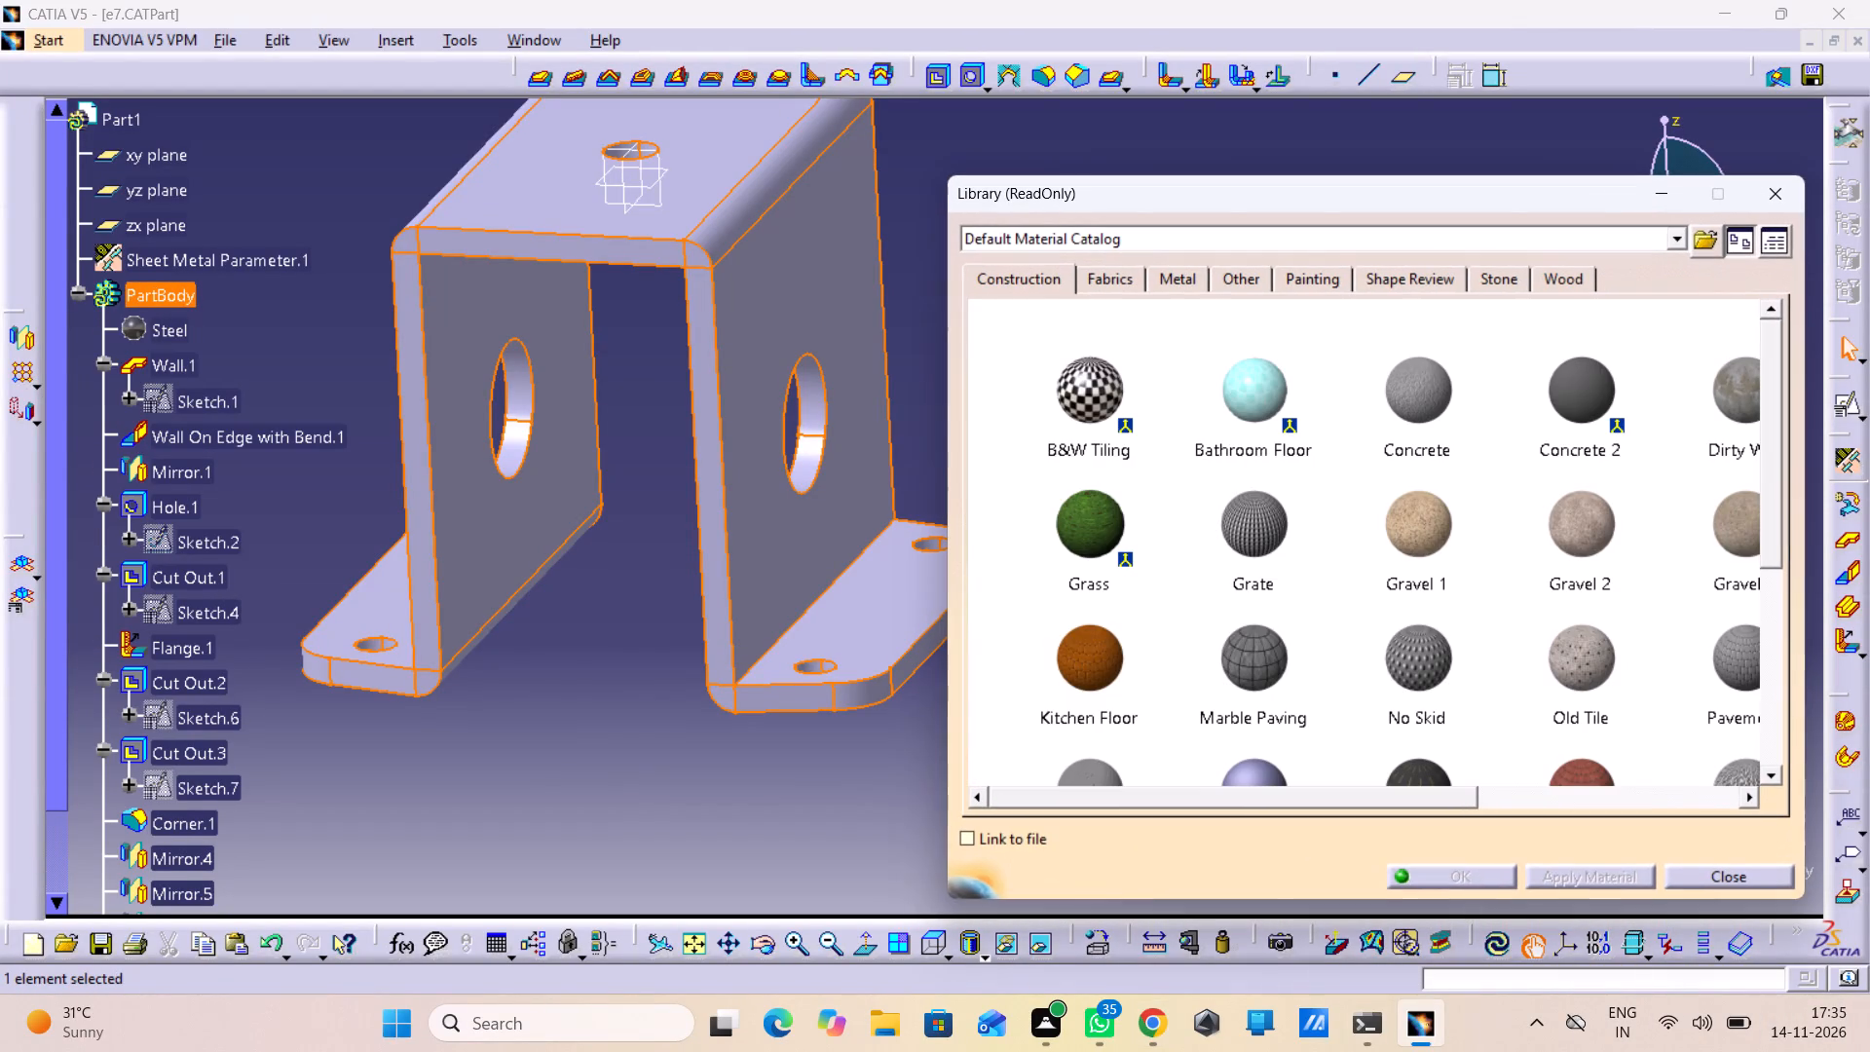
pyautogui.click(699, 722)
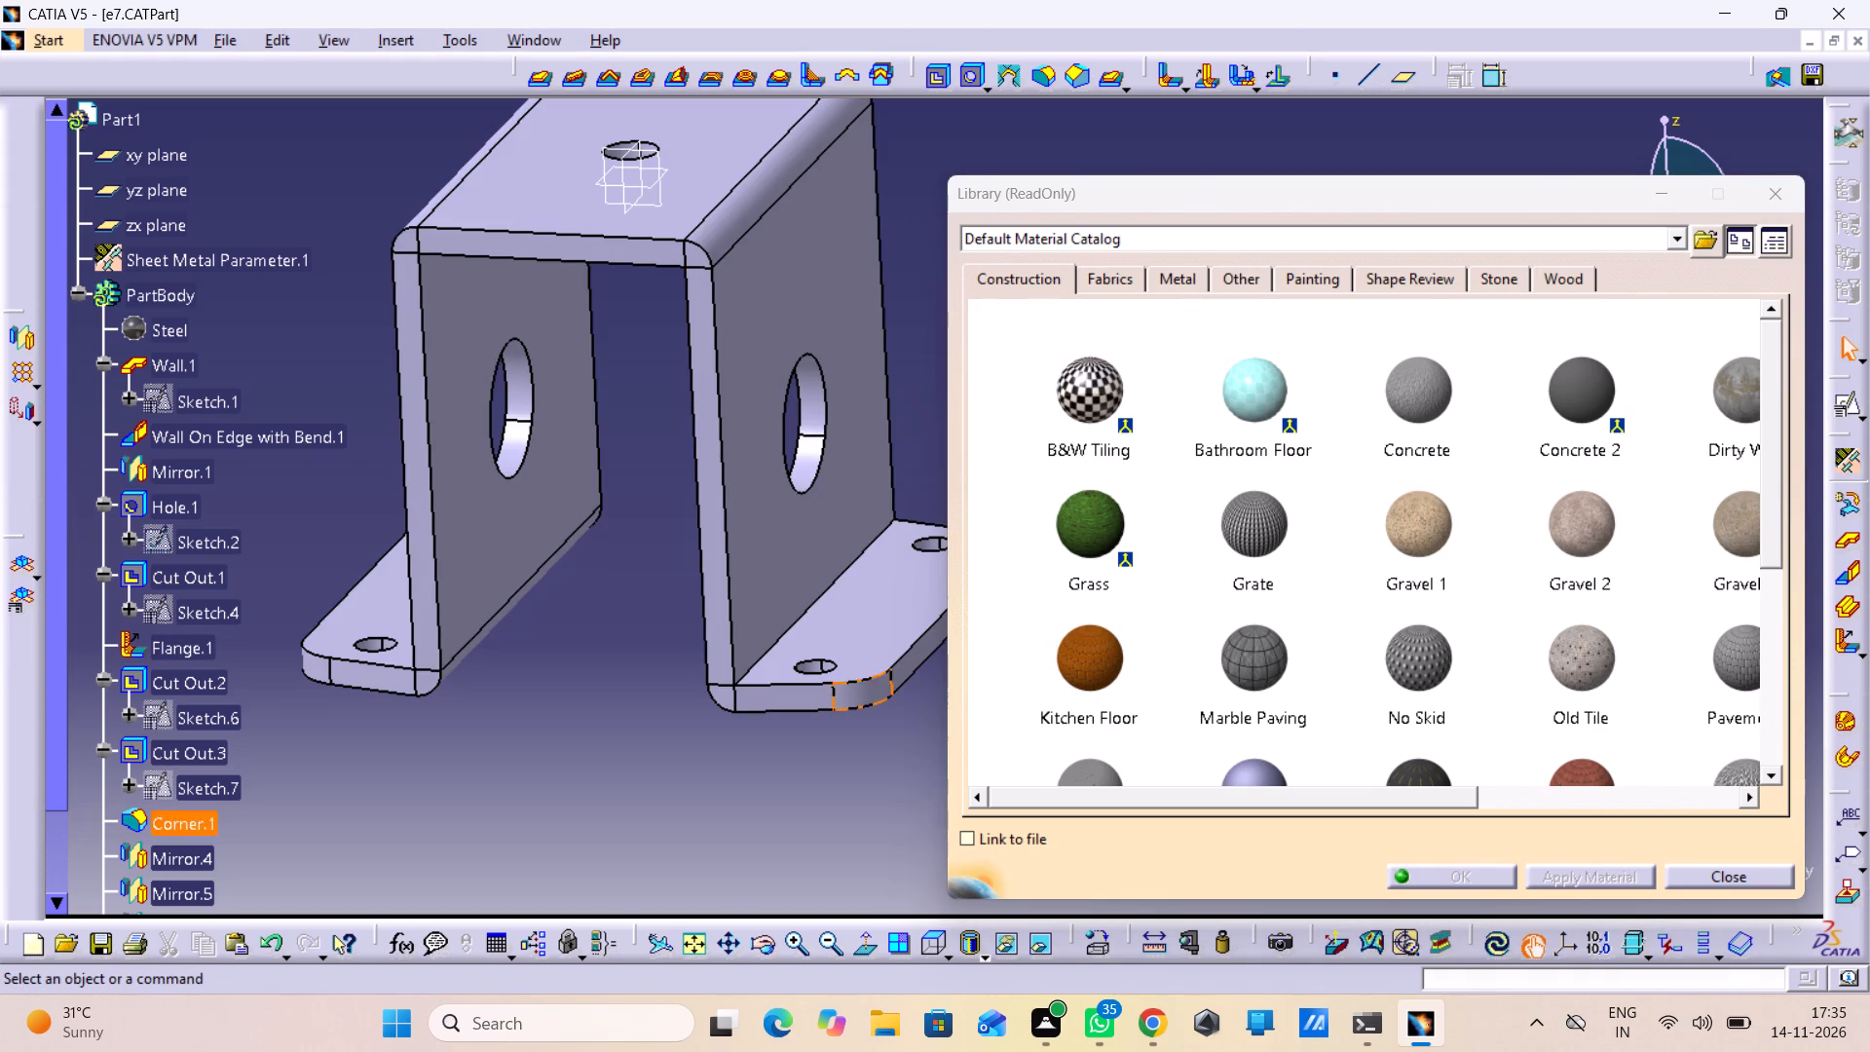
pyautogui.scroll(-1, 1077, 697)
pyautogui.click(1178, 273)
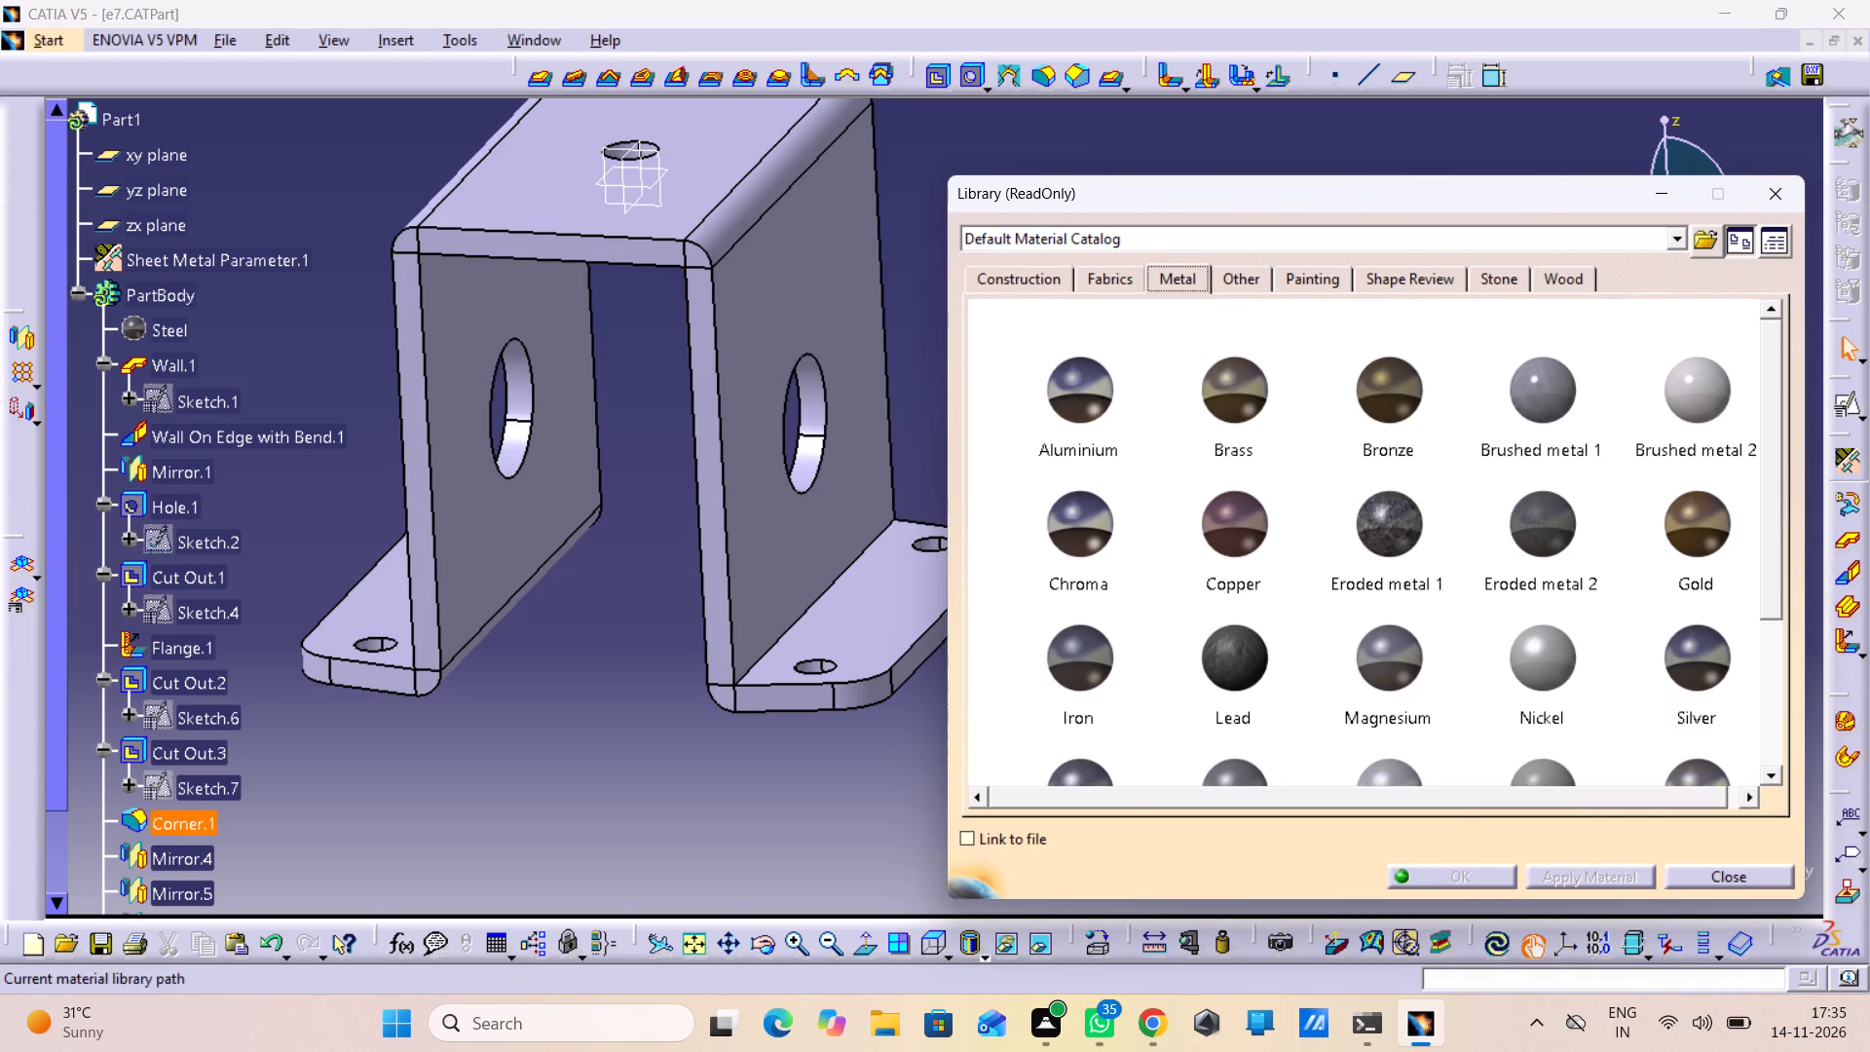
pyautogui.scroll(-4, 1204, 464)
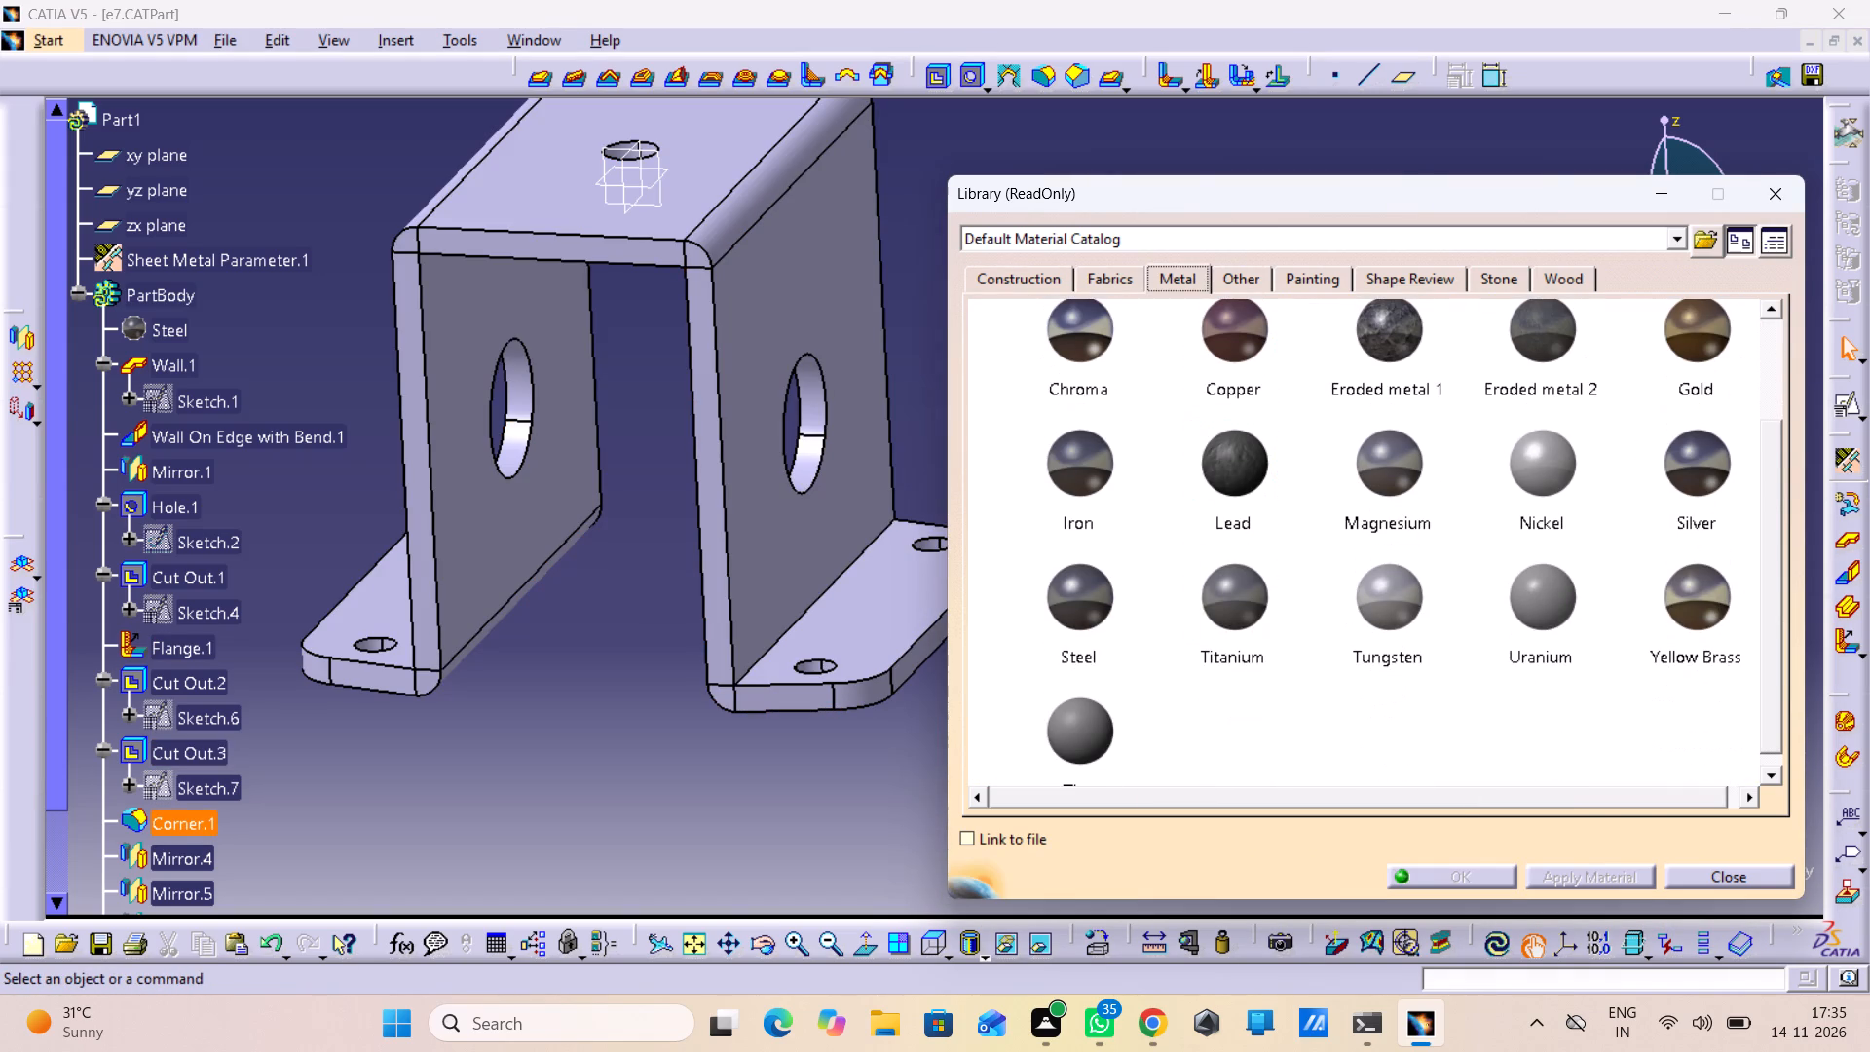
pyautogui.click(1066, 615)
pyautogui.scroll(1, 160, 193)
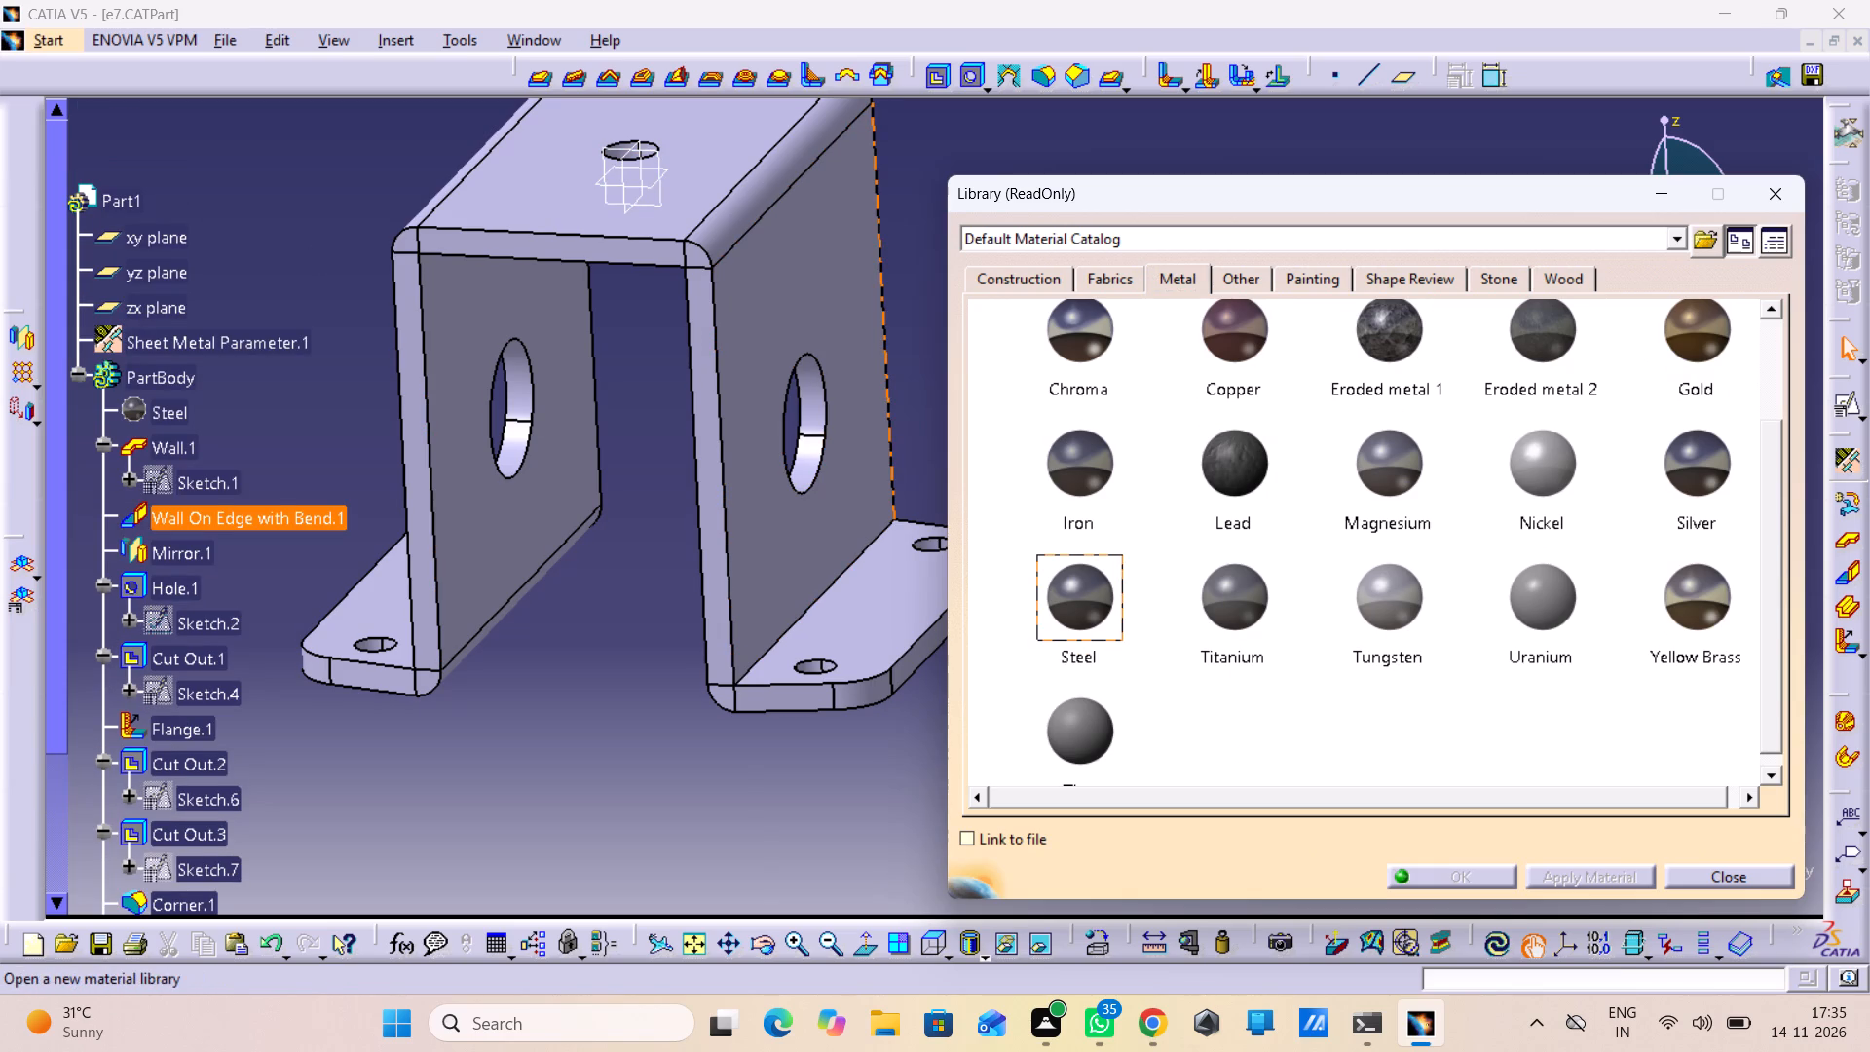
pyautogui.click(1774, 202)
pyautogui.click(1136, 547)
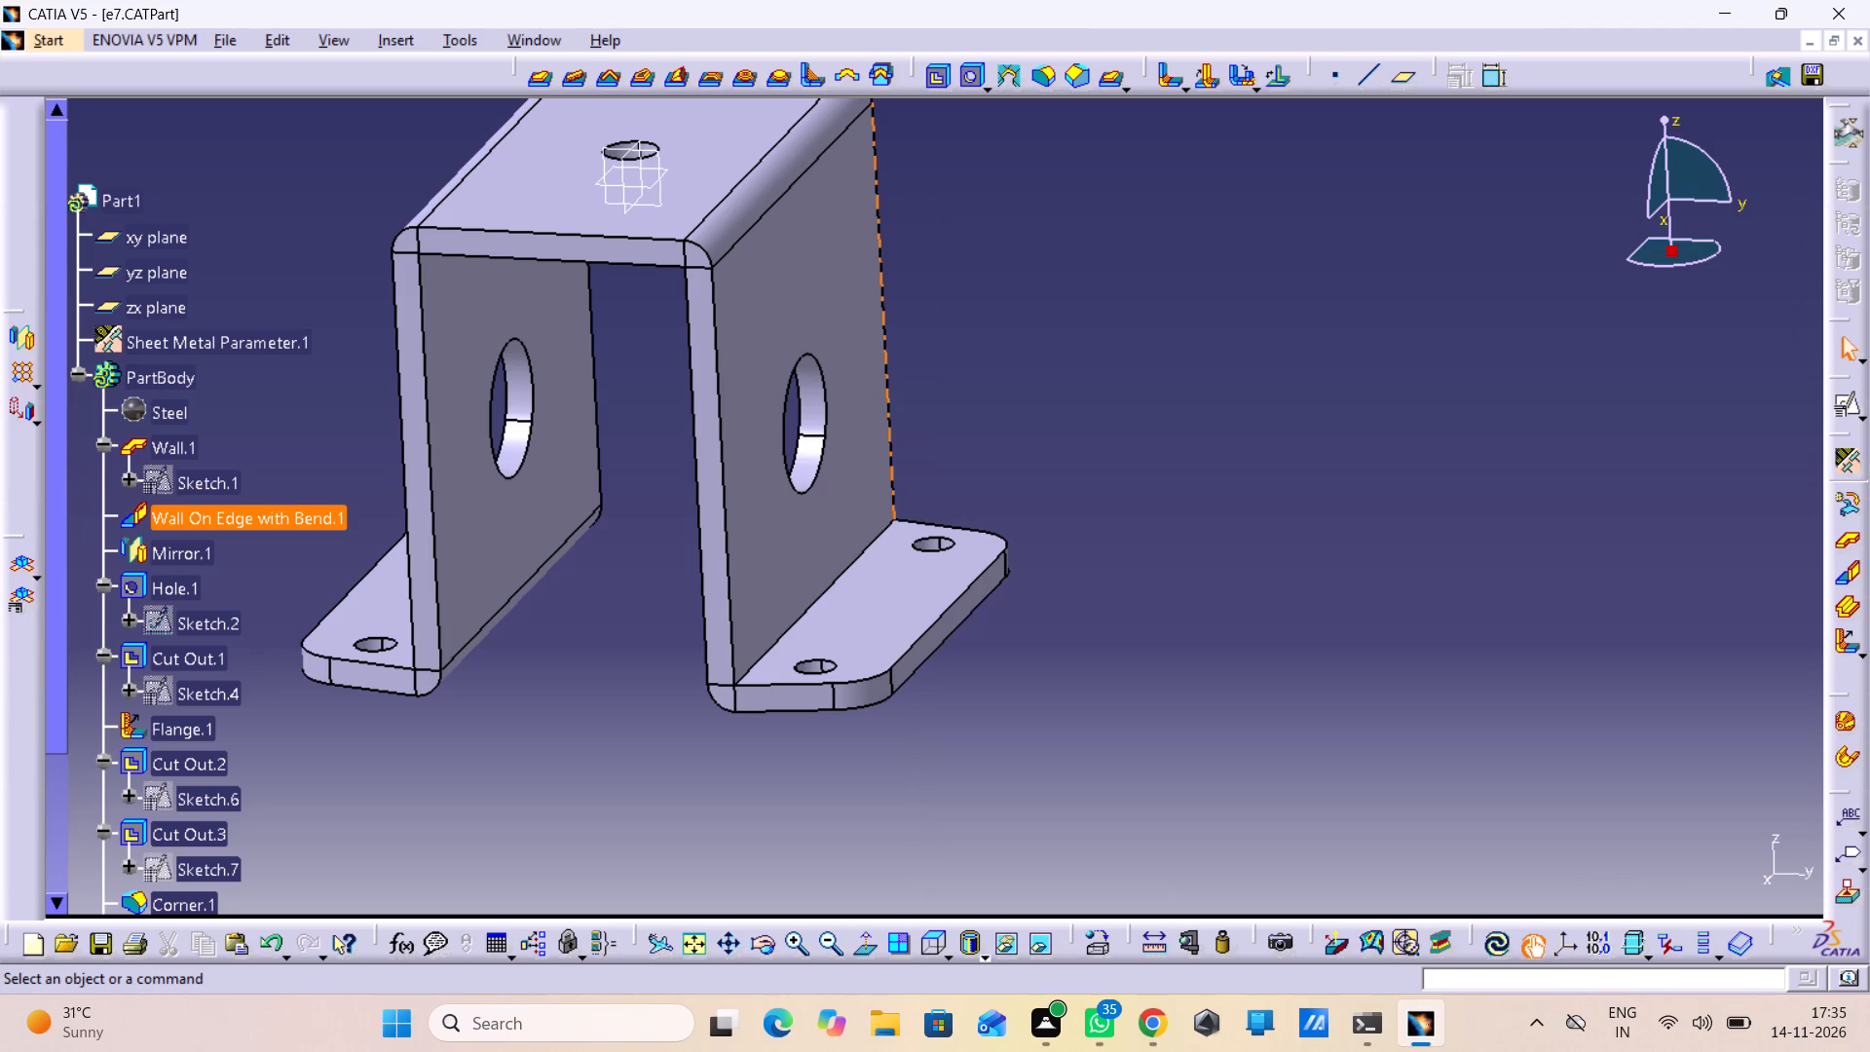
# Switch the bracket's display style to plain Shading without edges, with the whole part in view.
pyautogui.moveTo(1279, 512); pyautogui.dragTo(1255, 590, button='middle')
pyautogui.rightClick(1279, 512)
pyautogui.moveTo(1244, 589); pyautogui.dragTo(1440, 644, button='middle')
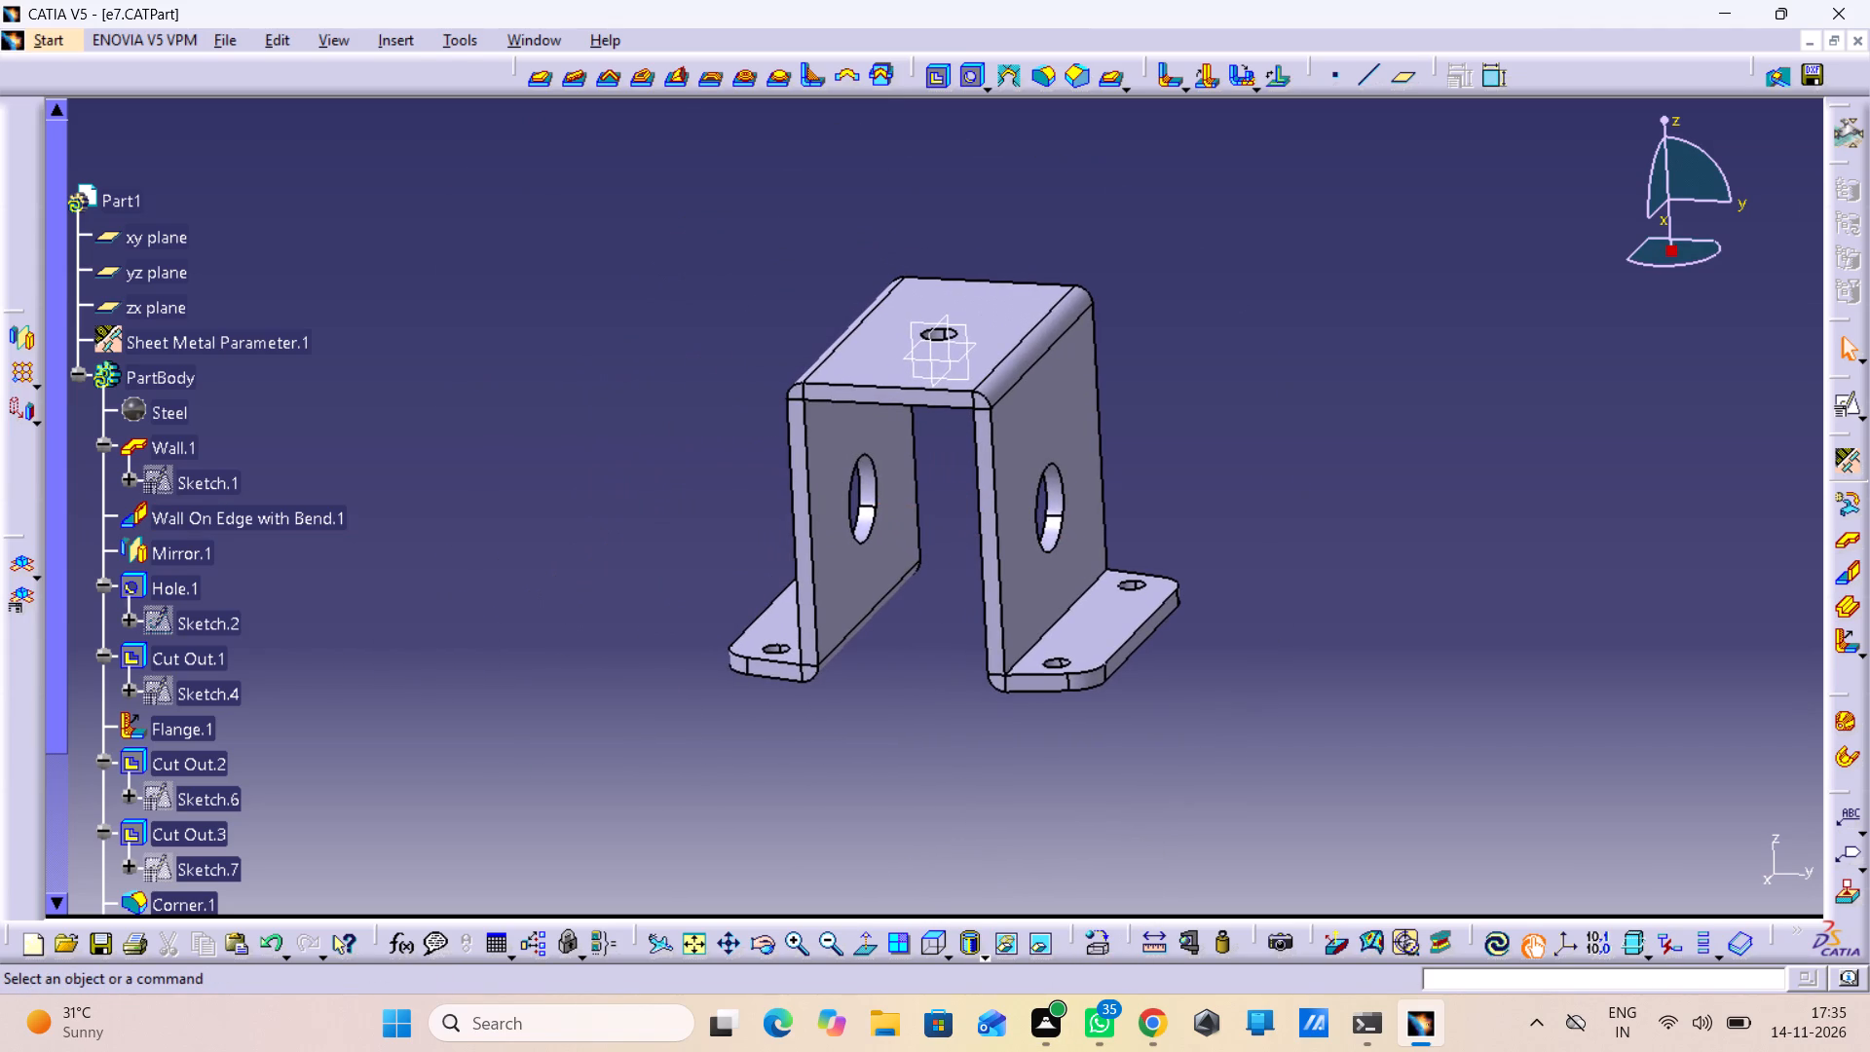
pyautogui.click(975, 956)
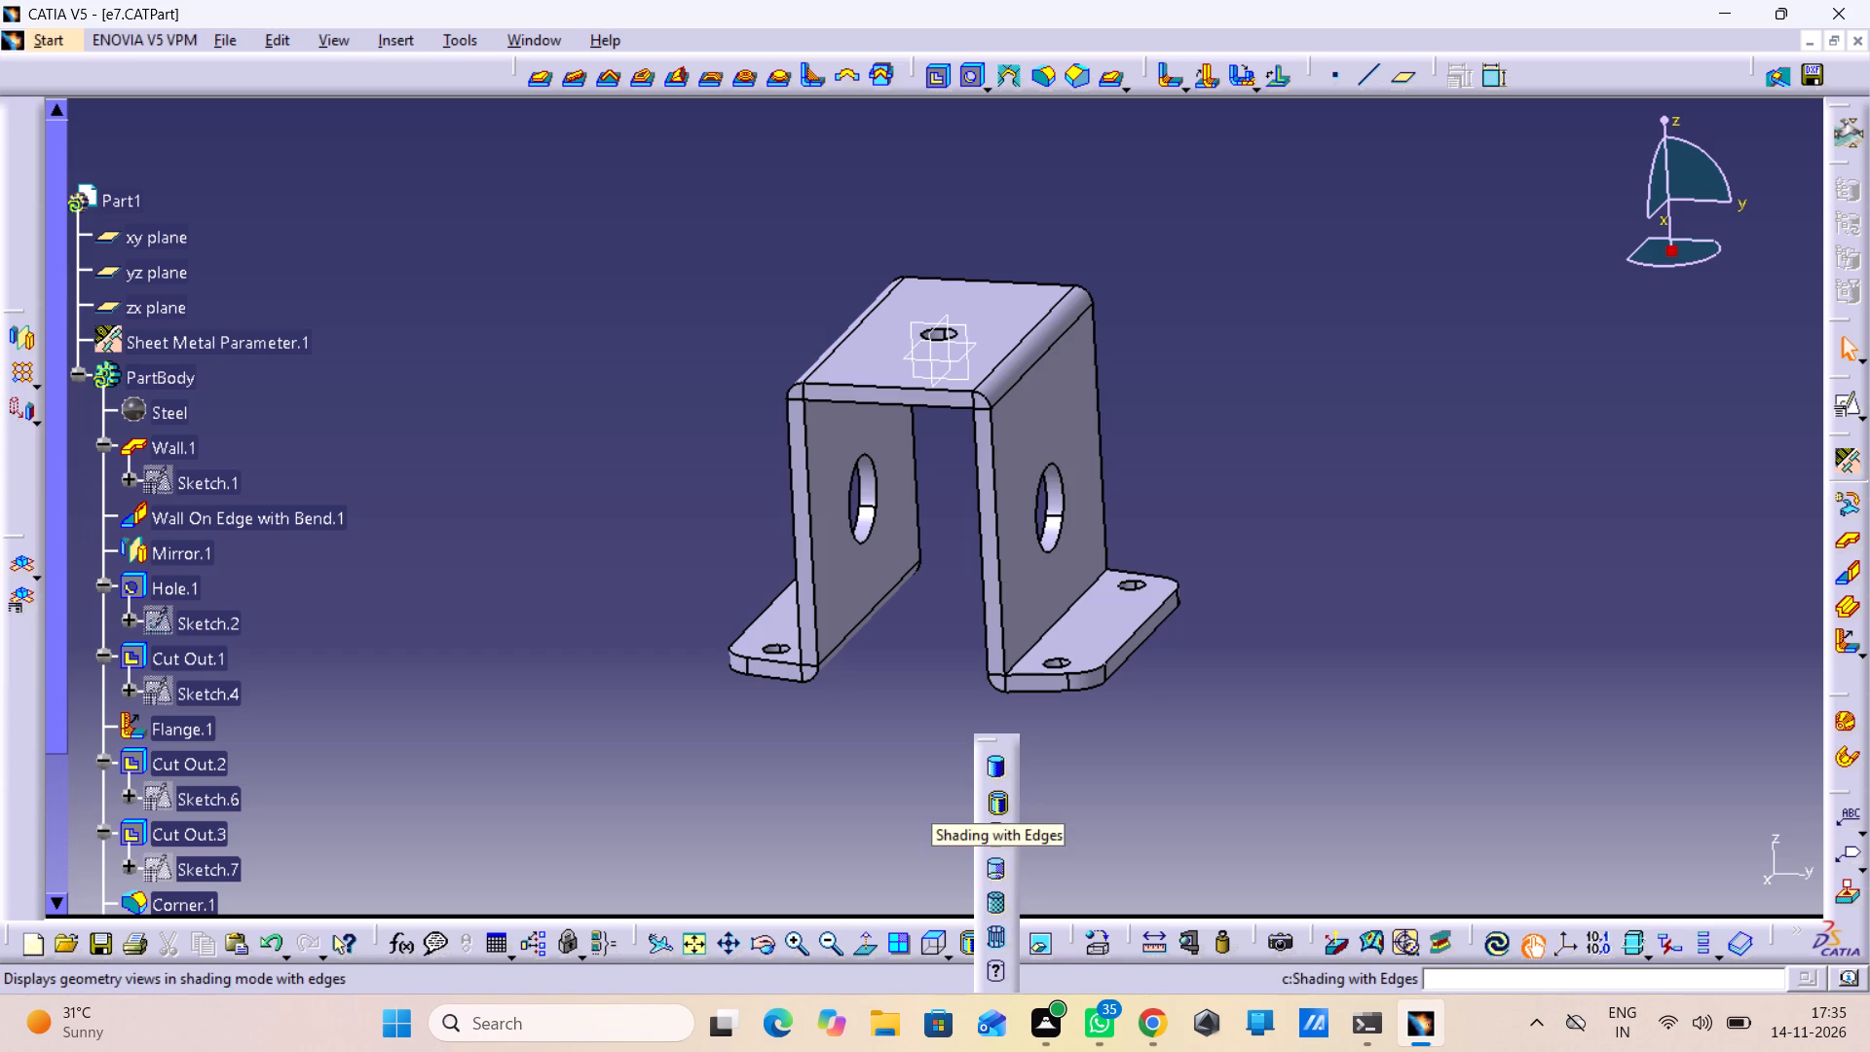
pyautogui.click(993, 766)
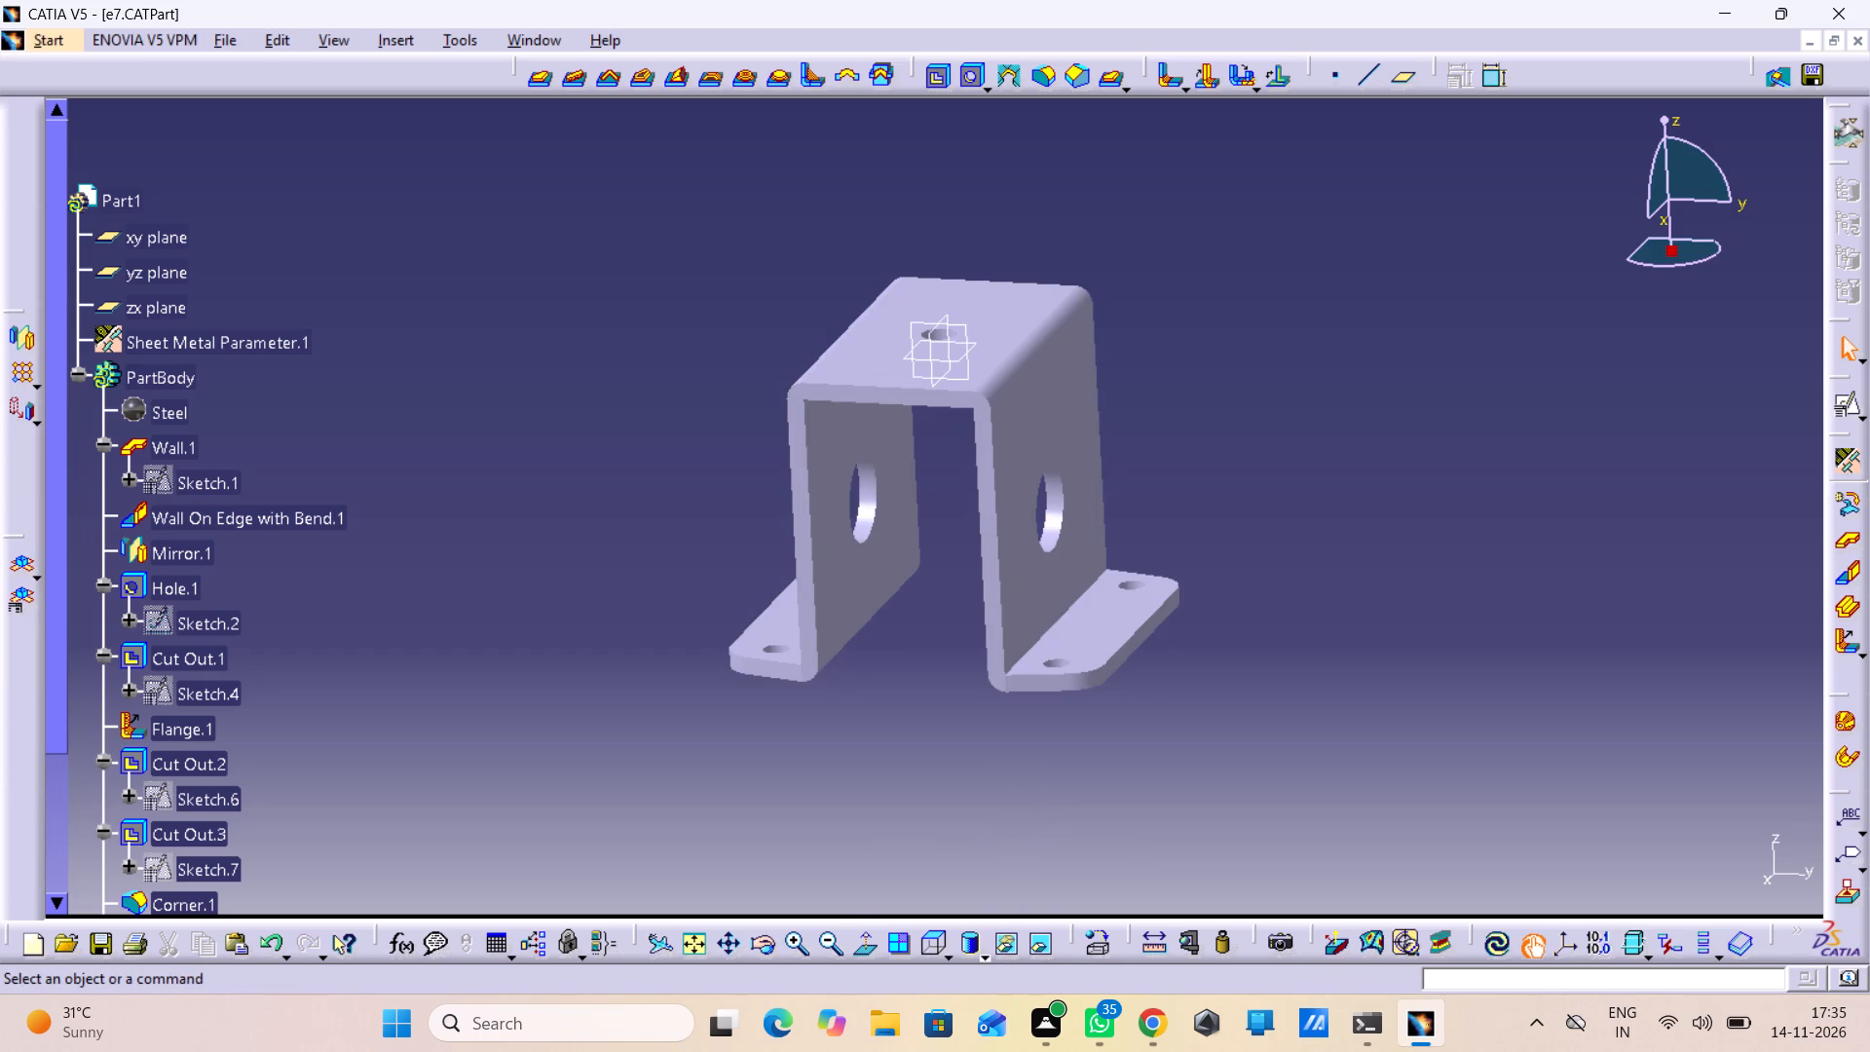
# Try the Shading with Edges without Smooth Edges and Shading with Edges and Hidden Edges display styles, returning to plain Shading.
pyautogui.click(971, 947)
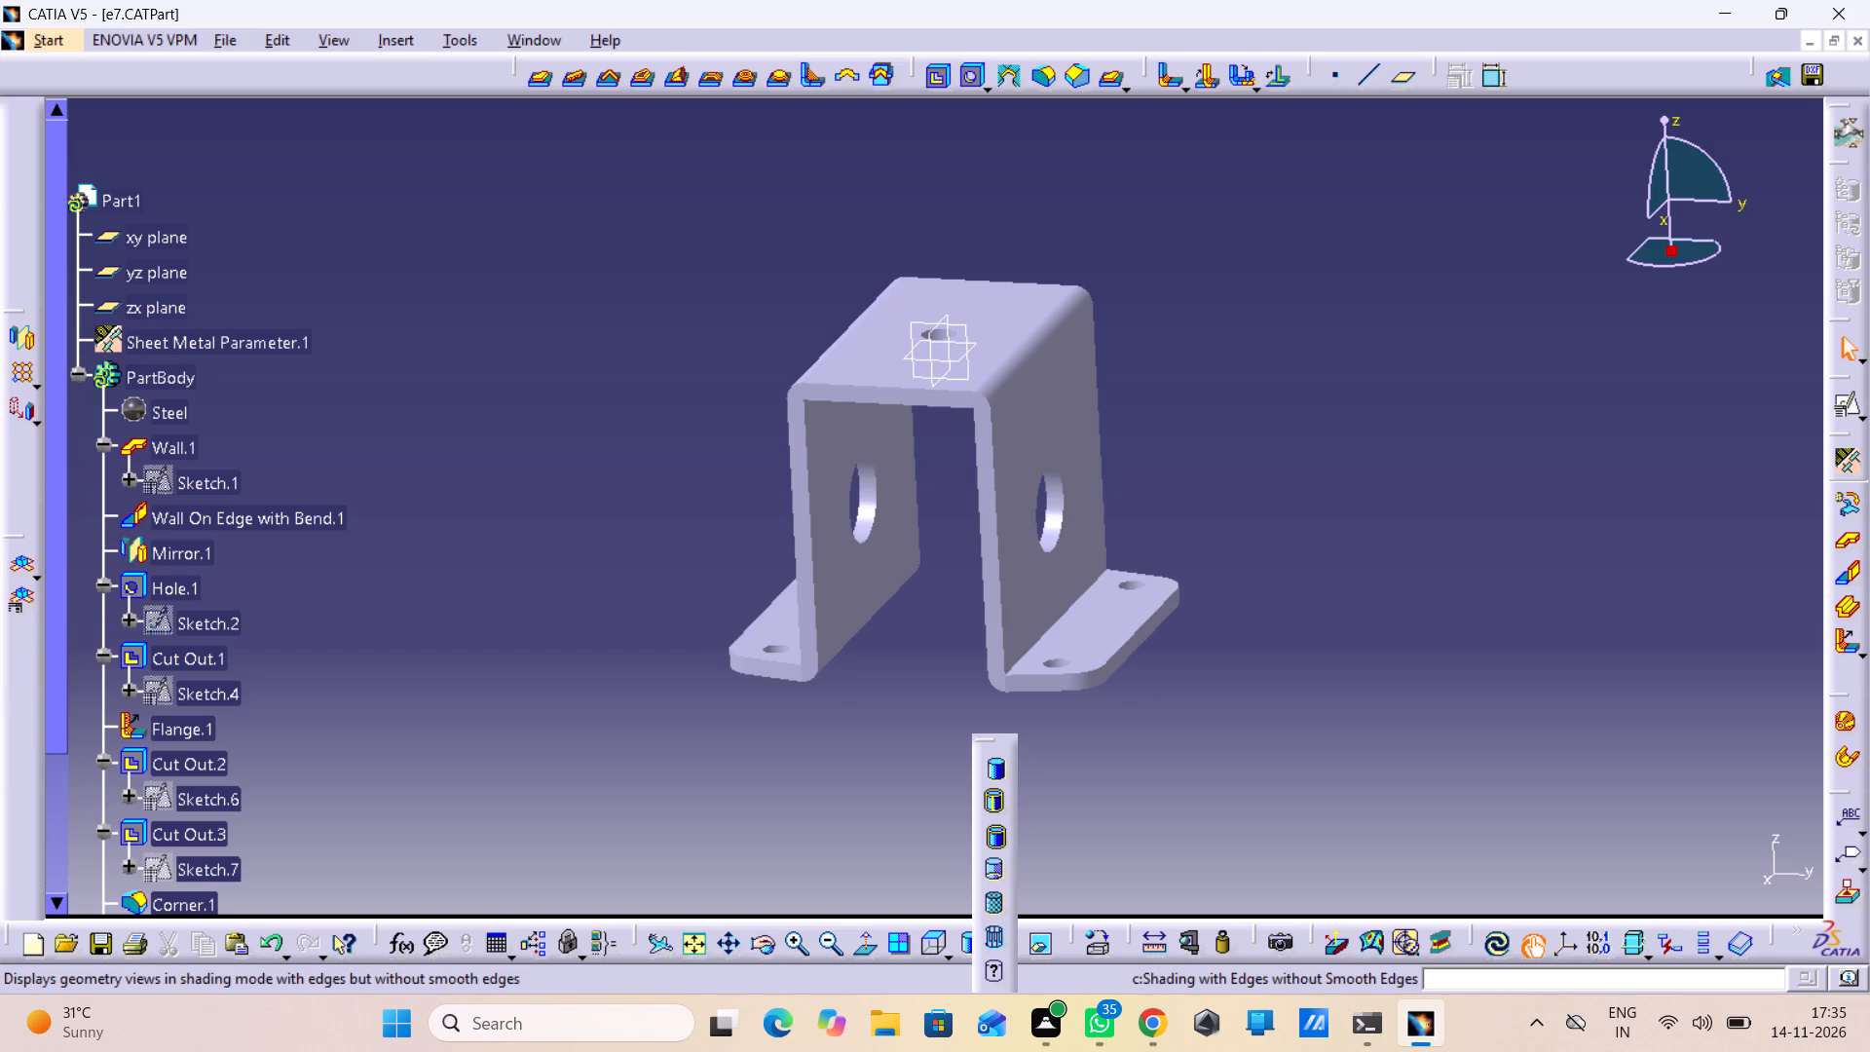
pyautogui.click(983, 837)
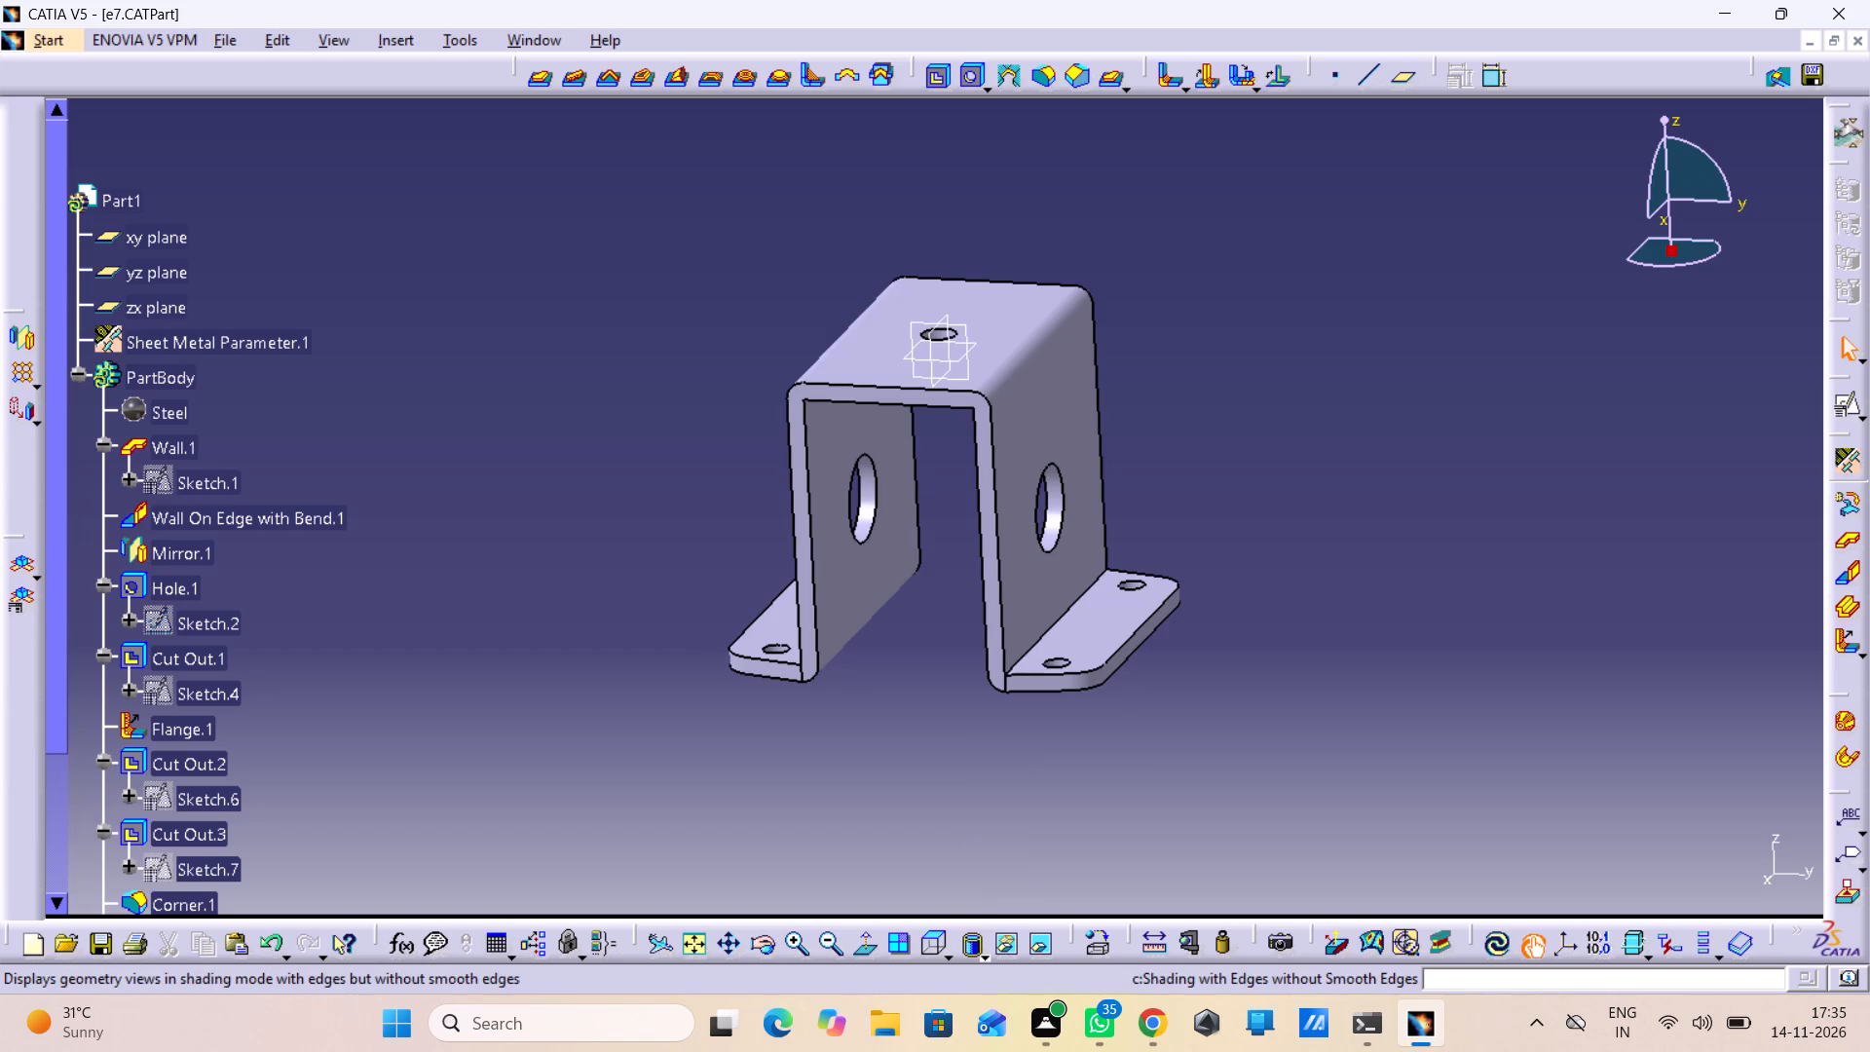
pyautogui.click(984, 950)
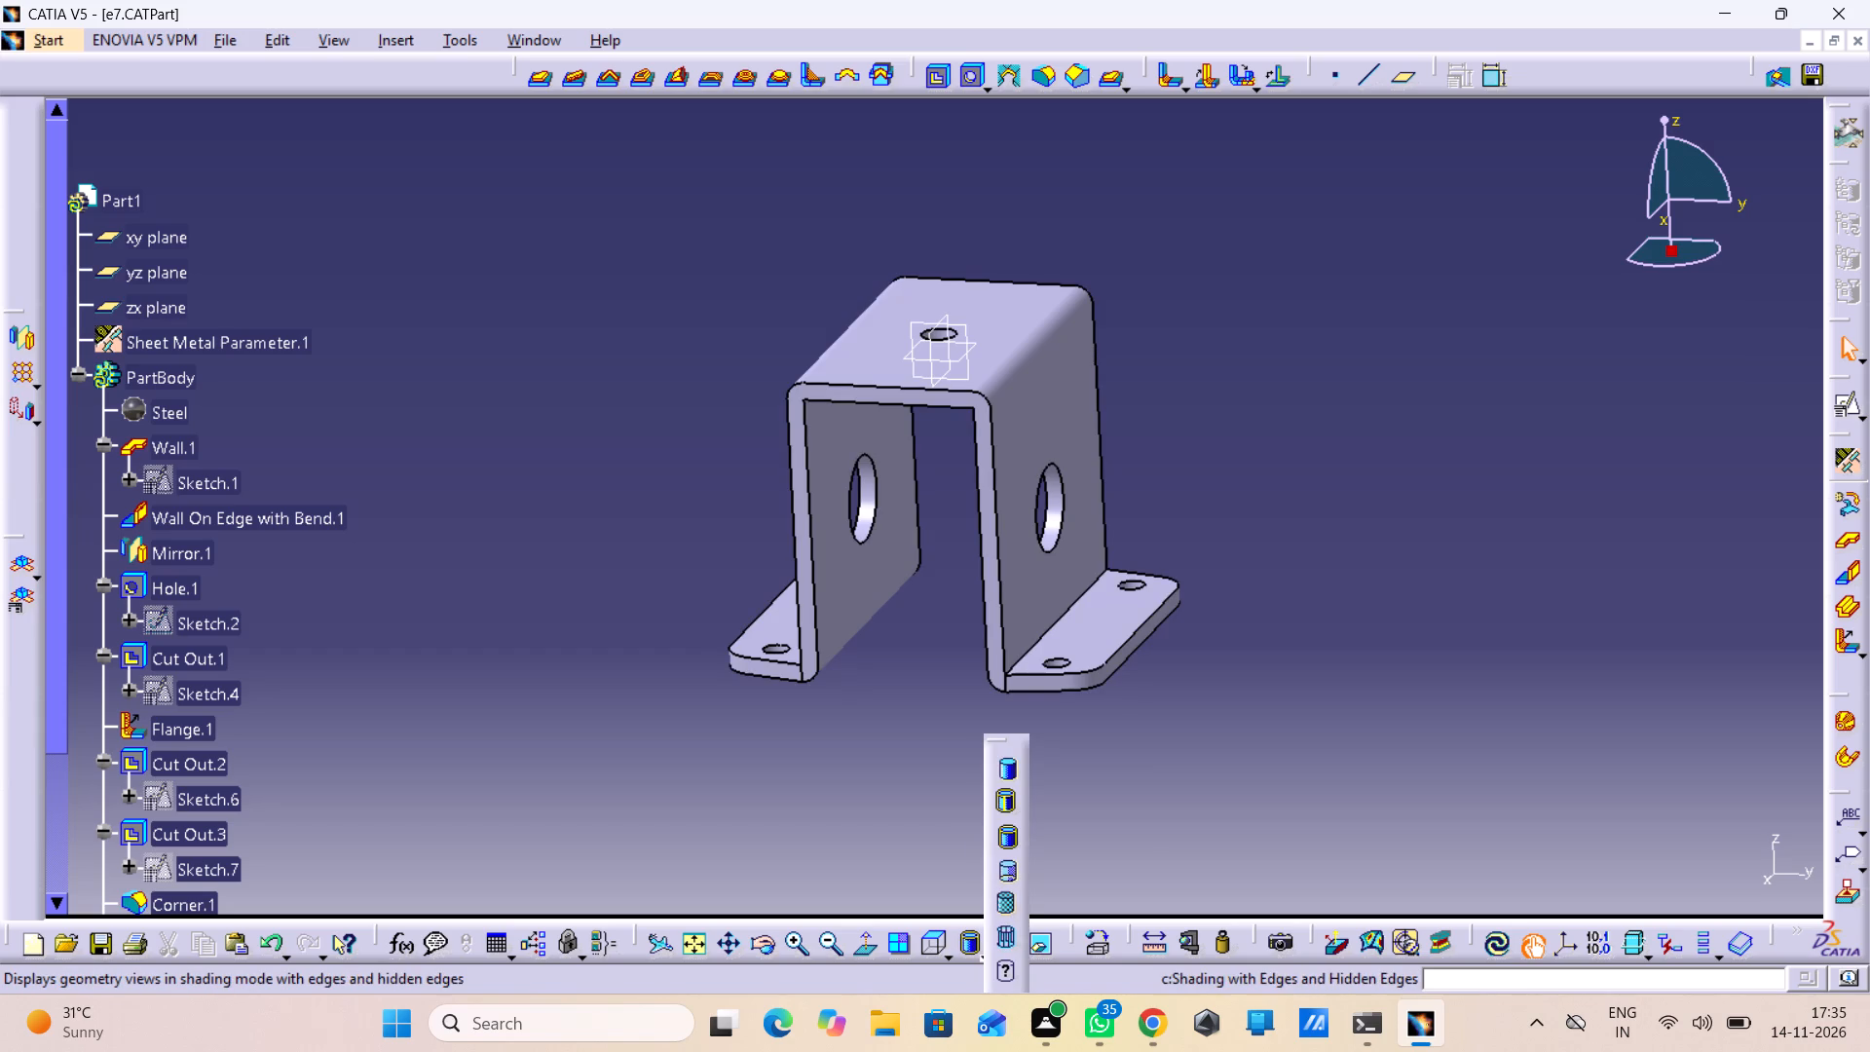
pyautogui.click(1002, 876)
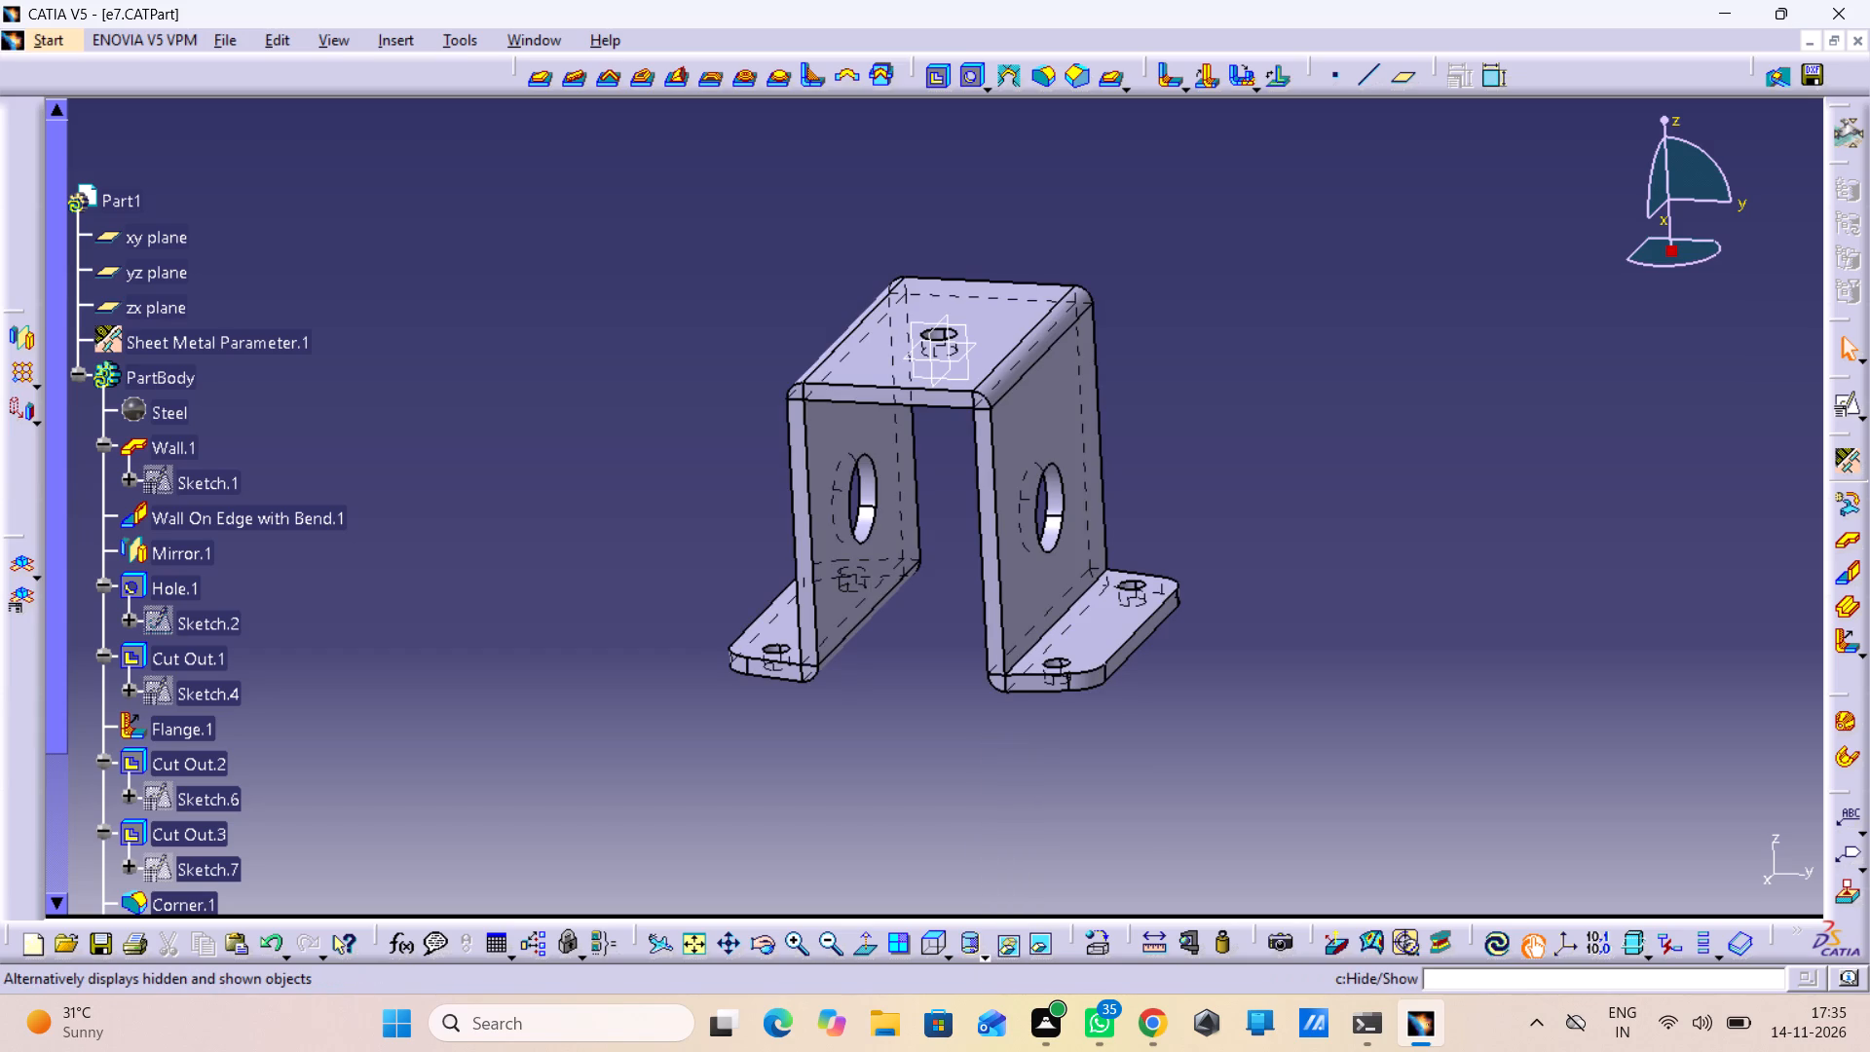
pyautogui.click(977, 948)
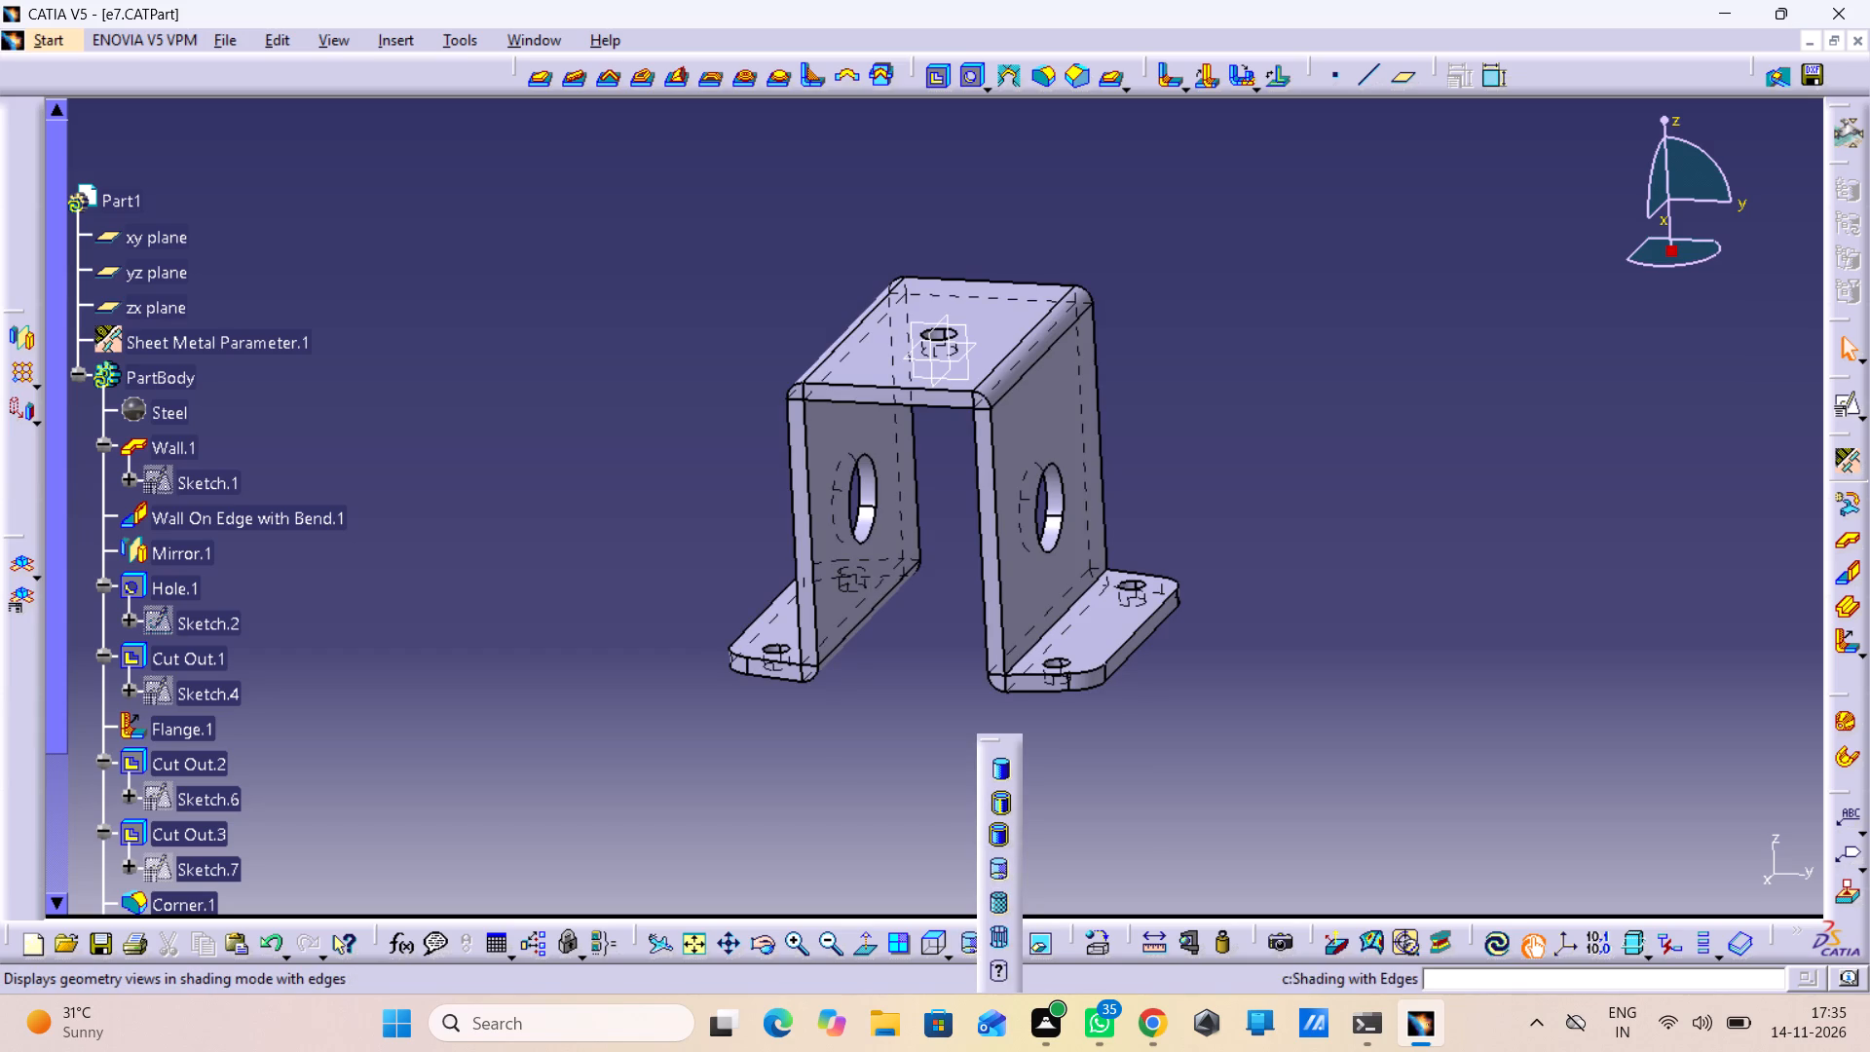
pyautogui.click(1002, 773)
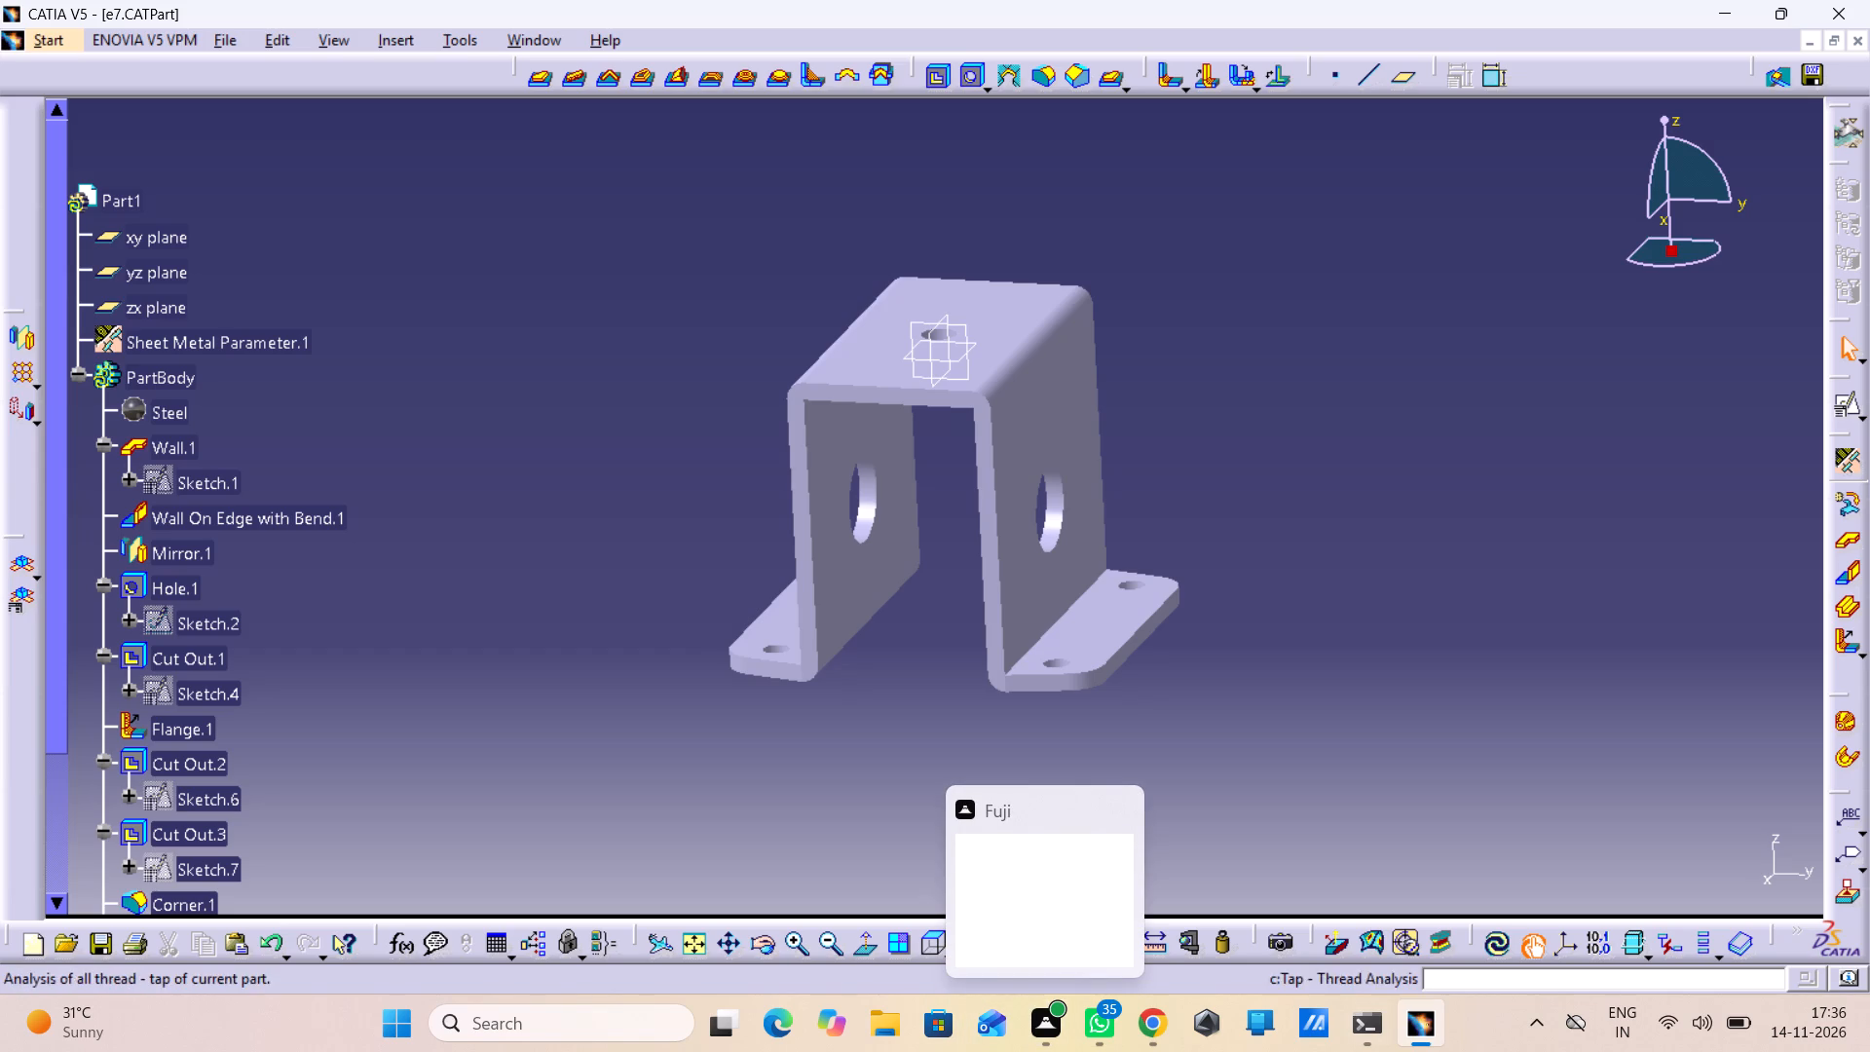
# Update the whole part.
pyautogui.click(1497, 958)
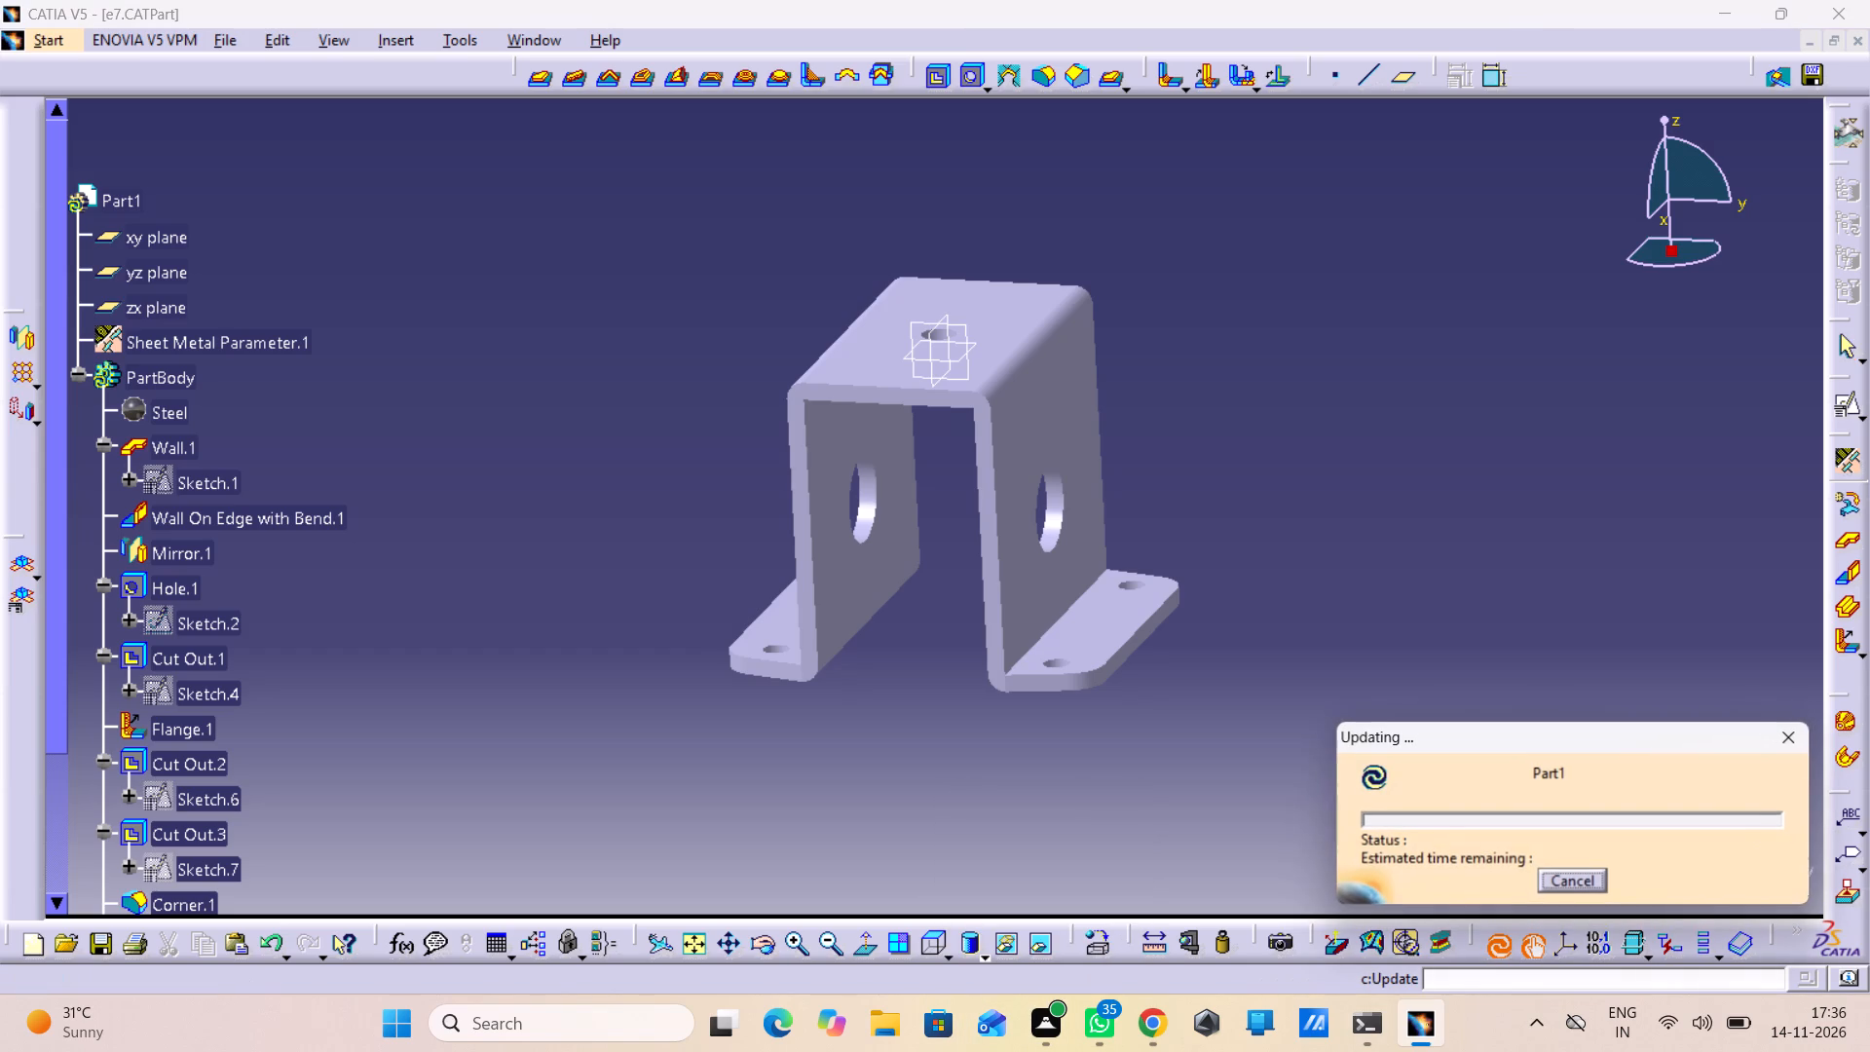